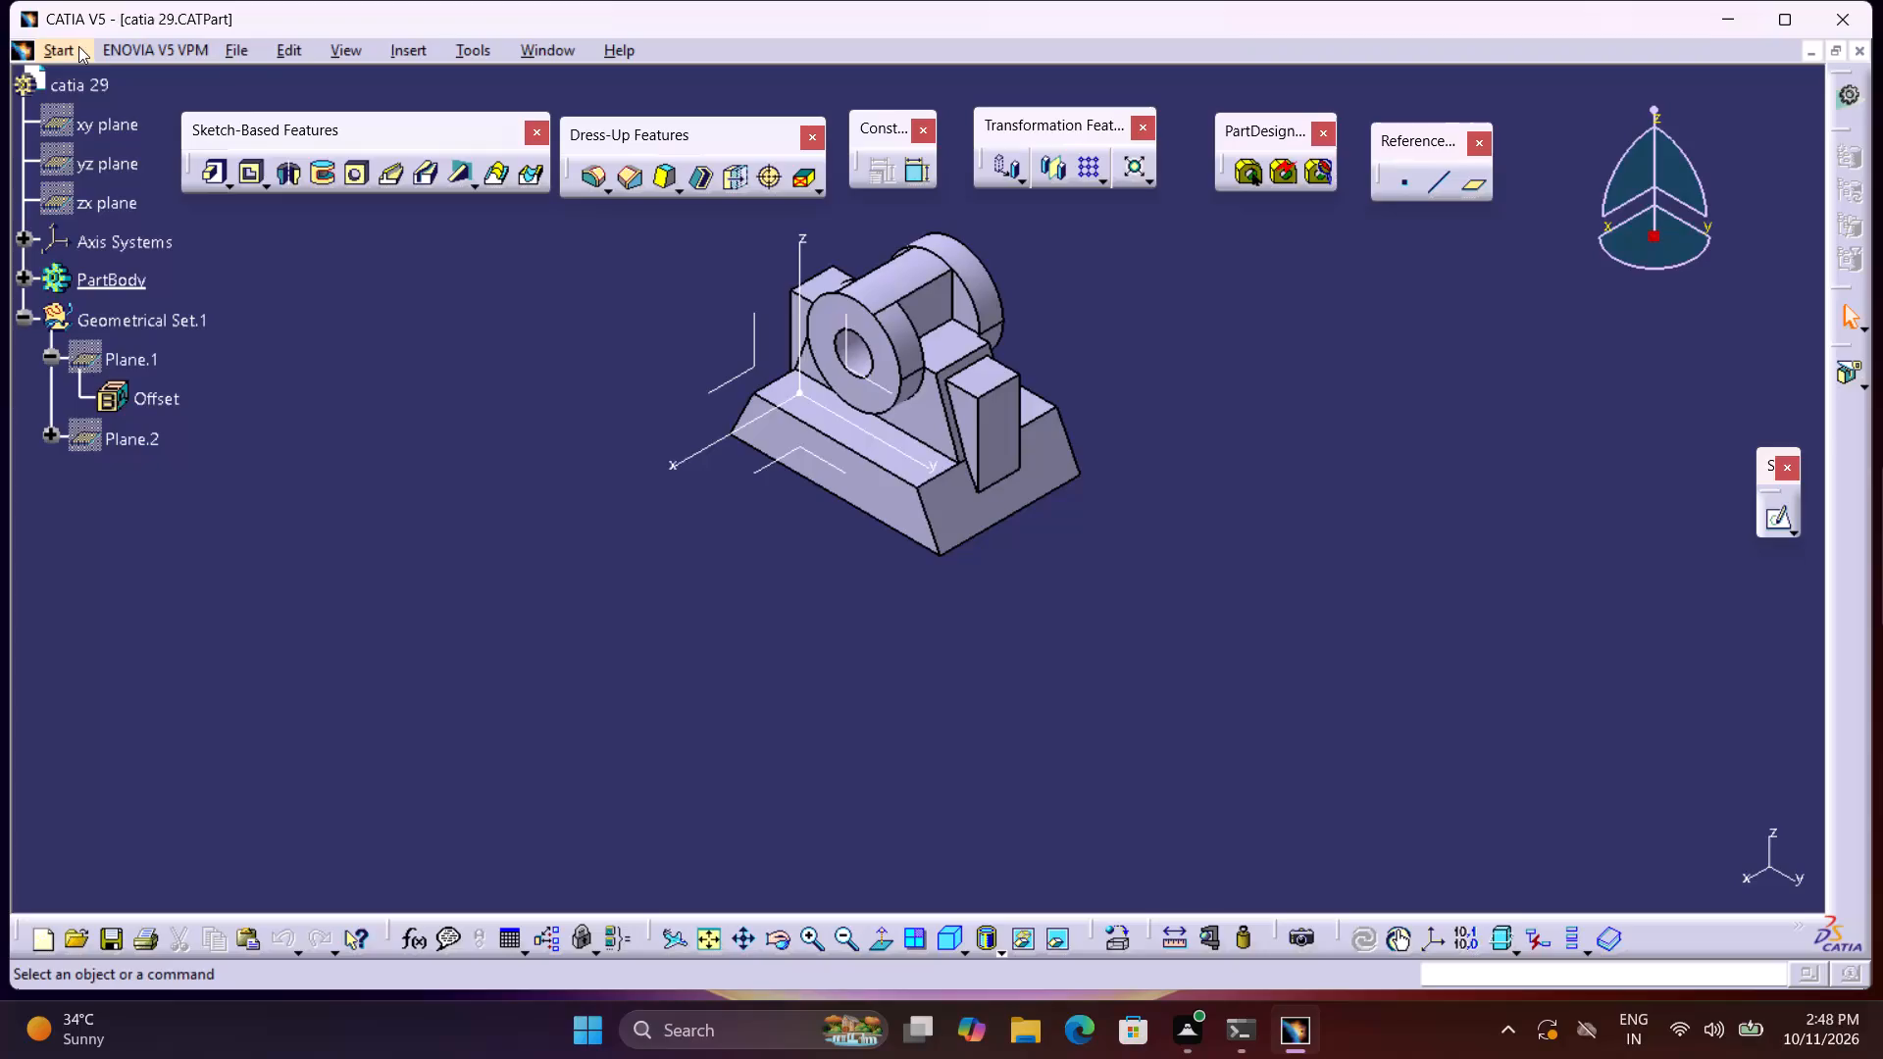
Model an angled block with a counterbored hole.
Close the catia 29 part and create a new part named catia 30.
click(1855, 56)
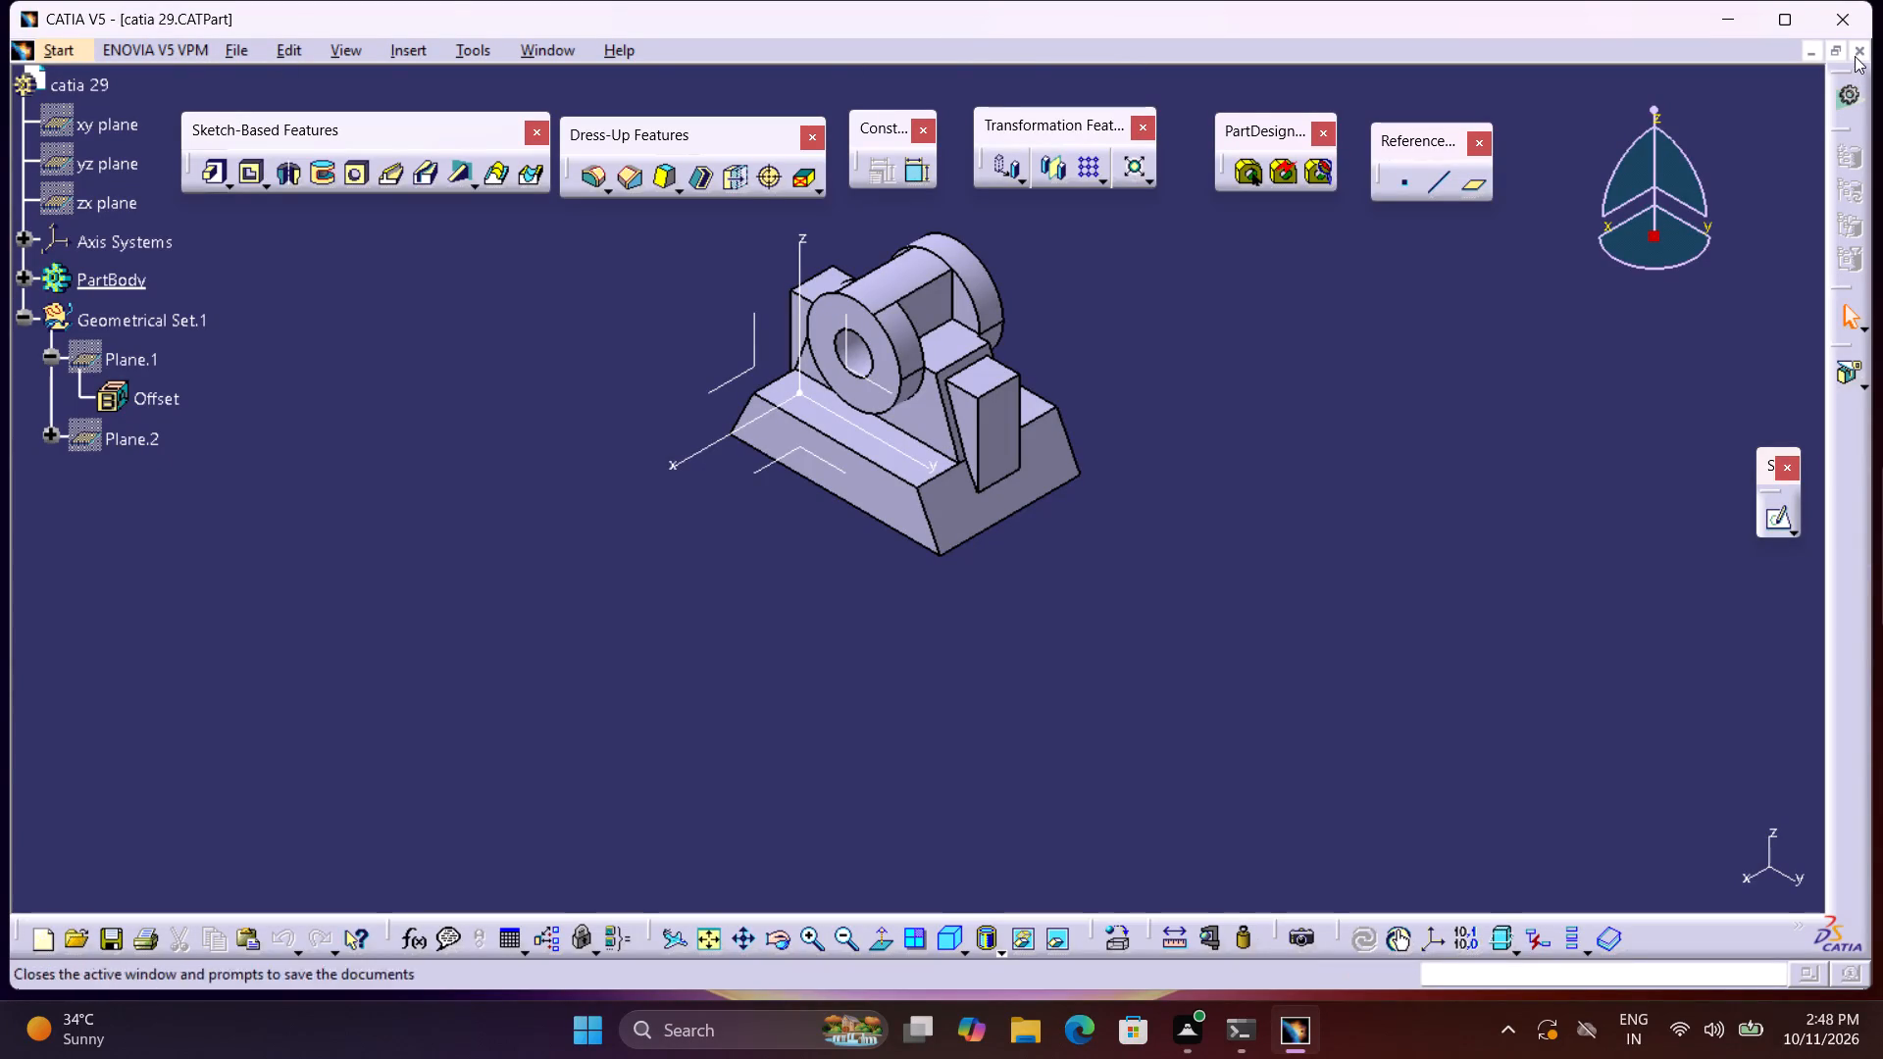
click(57, 52)
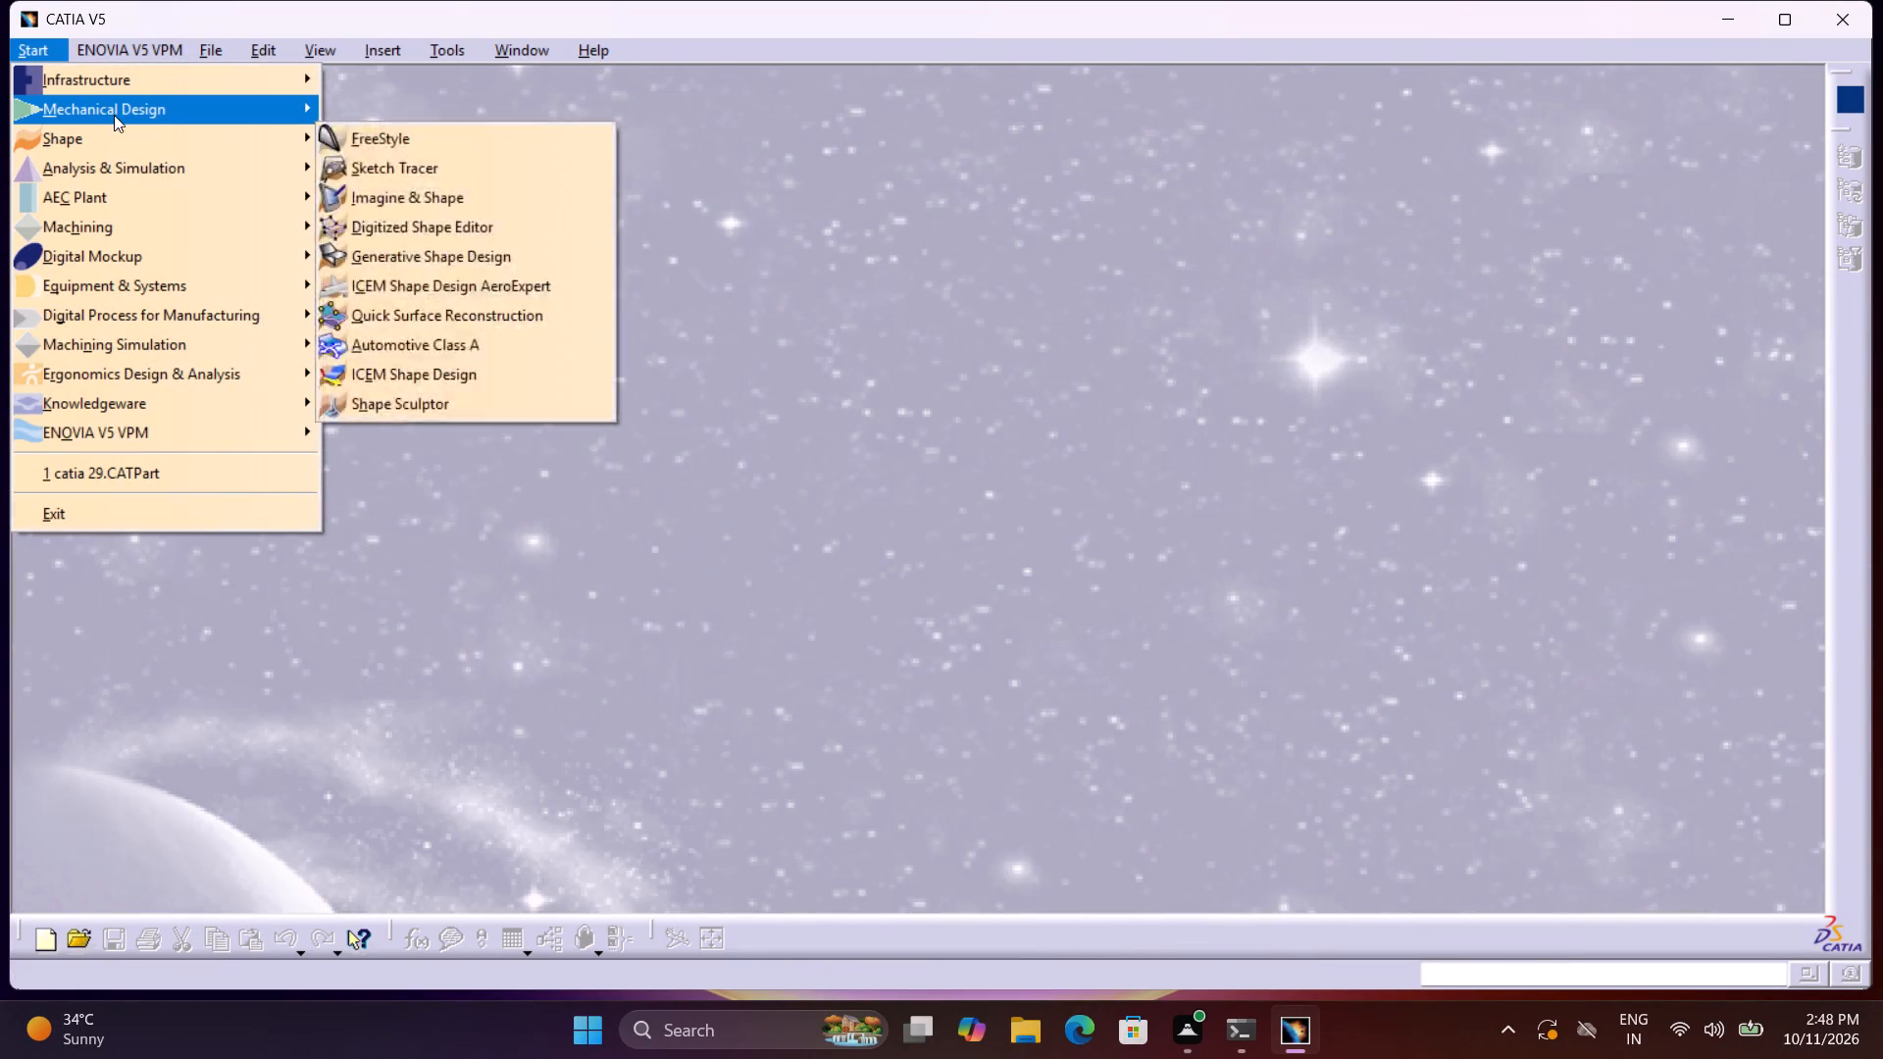
click(382, 119)
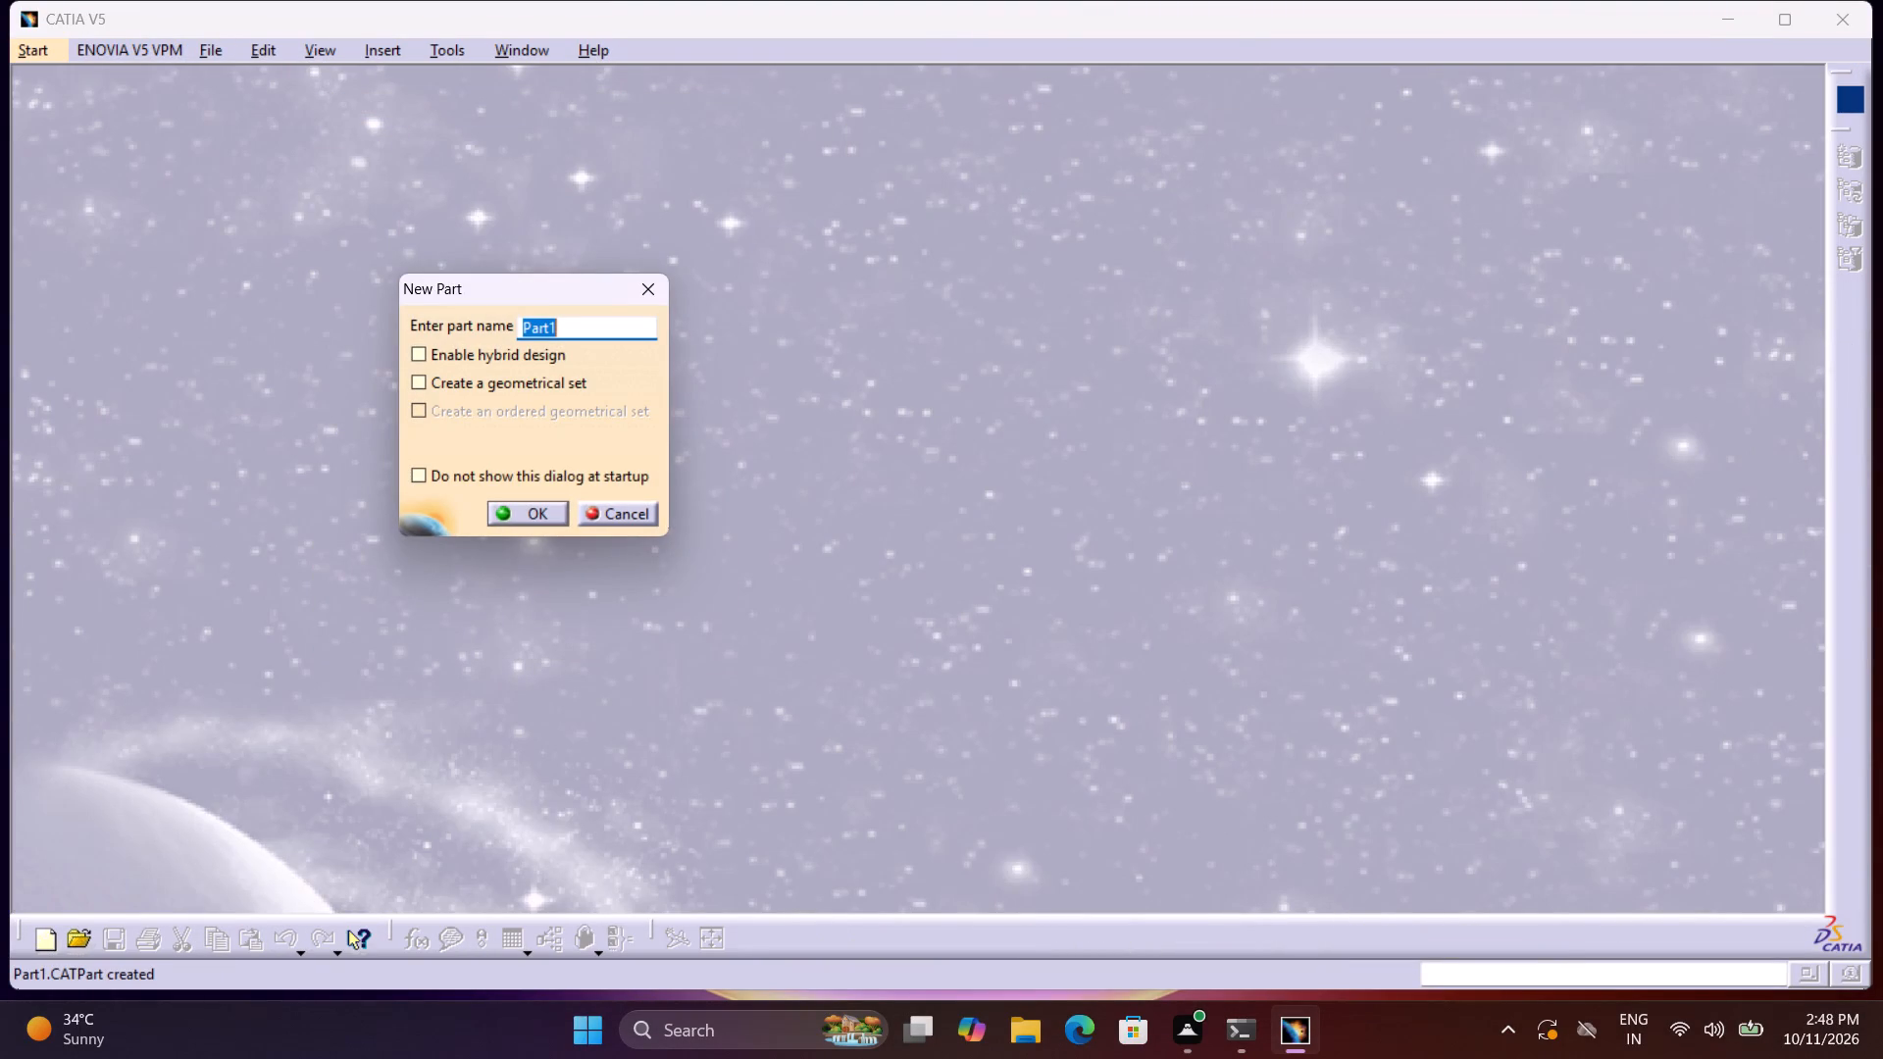
key(ctrl+v)
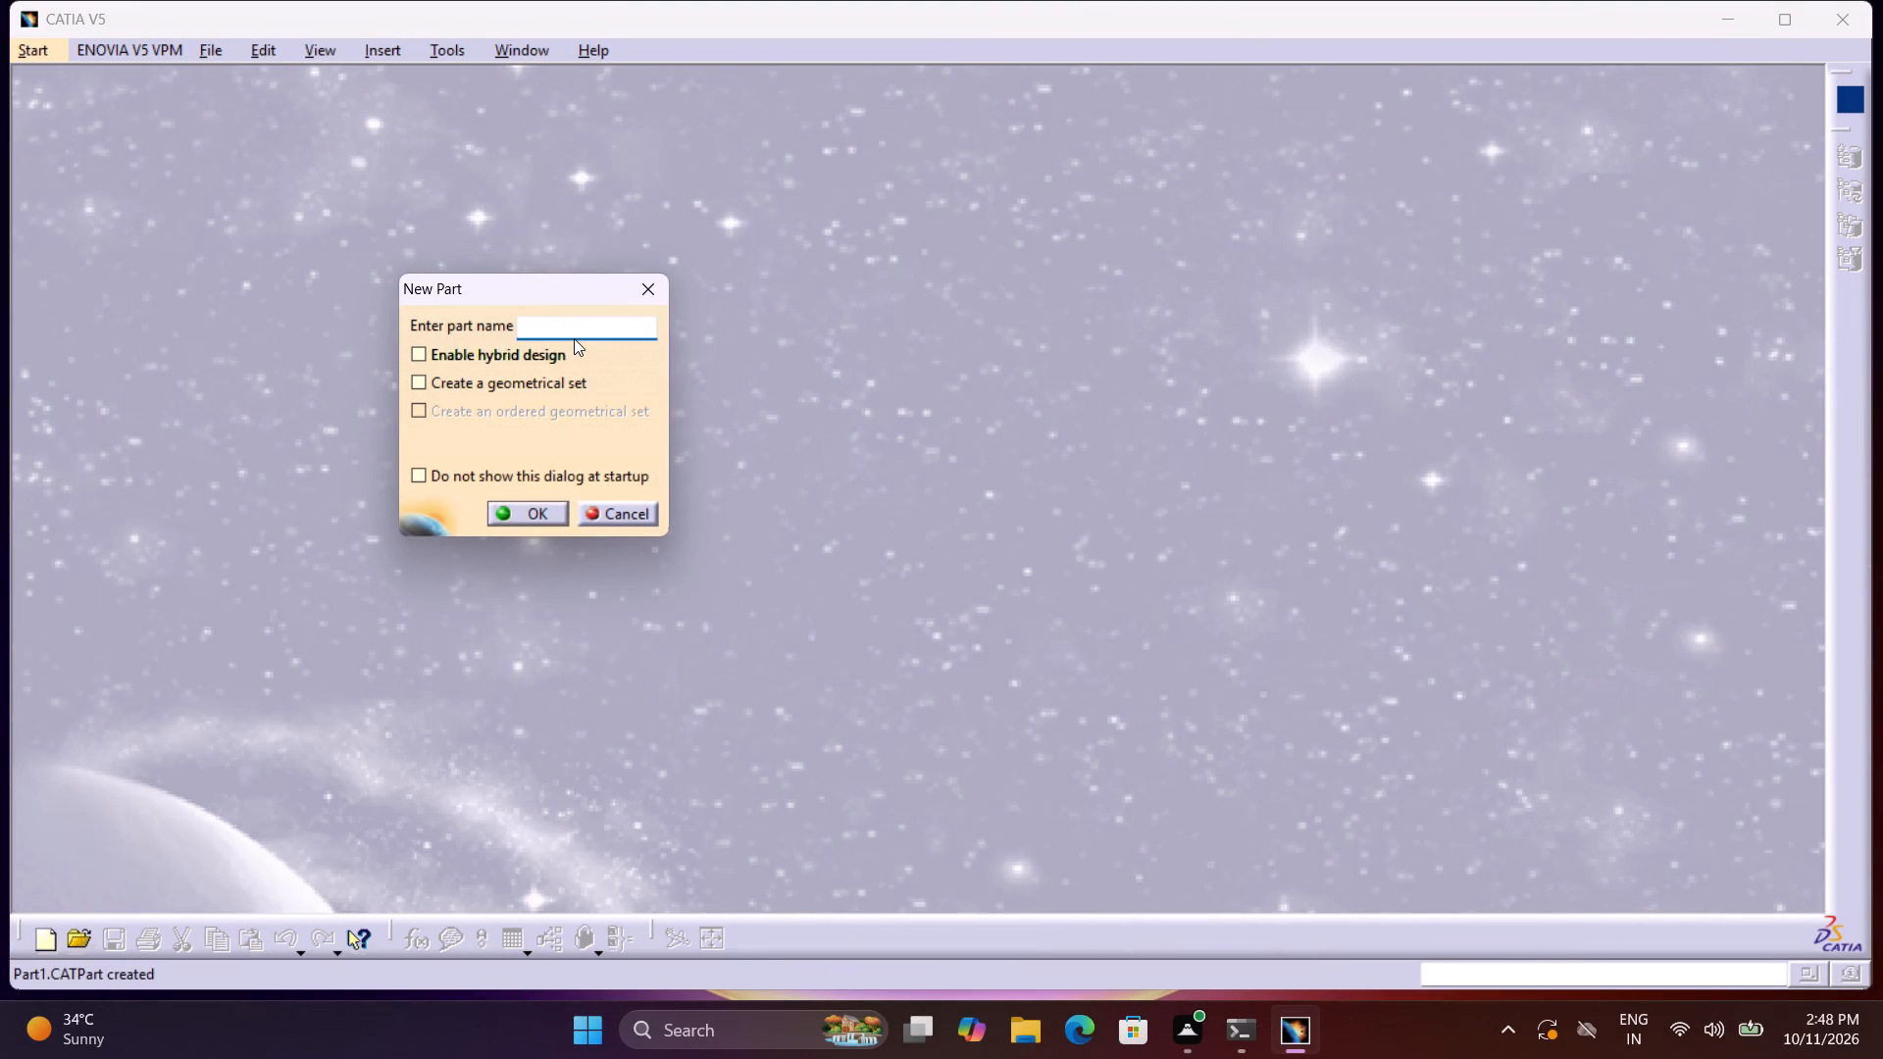
text(catia 30)
click(502, 503)
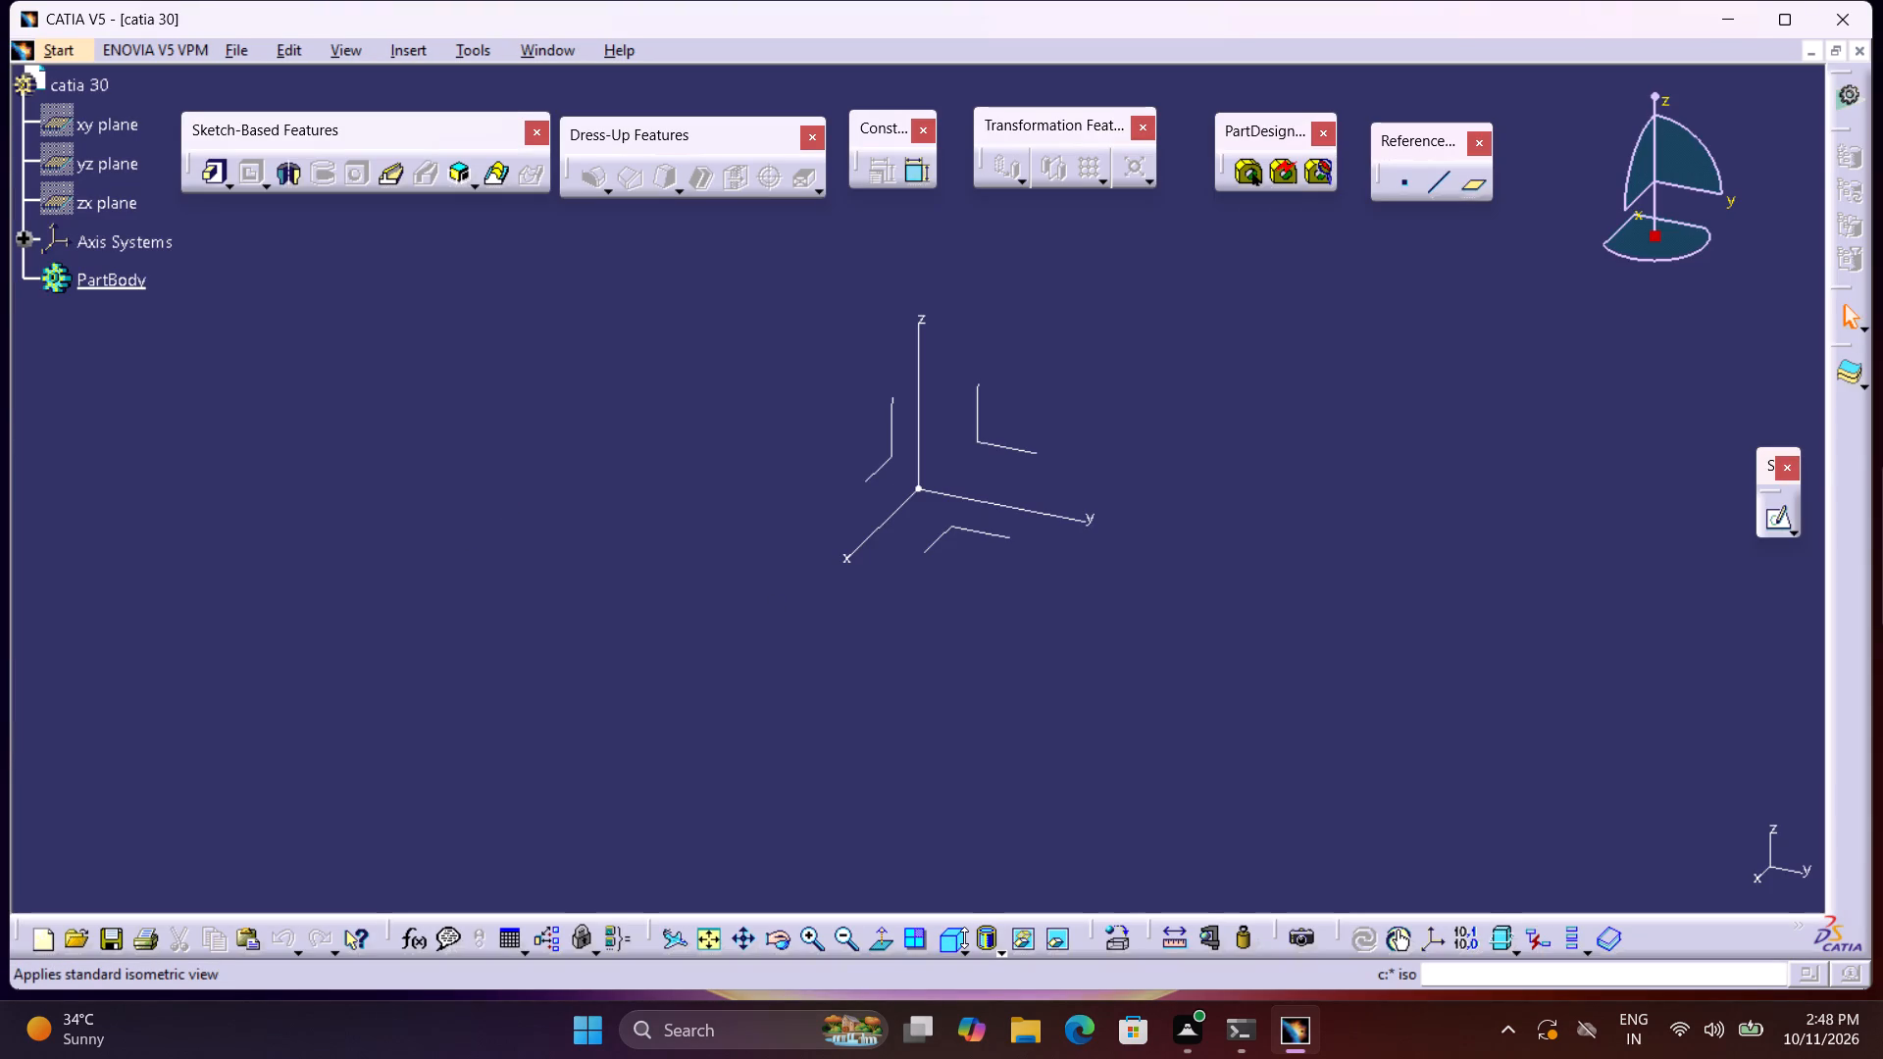
Show the standard isometric view and open a sketch on the yz plane.
click(950, 939)
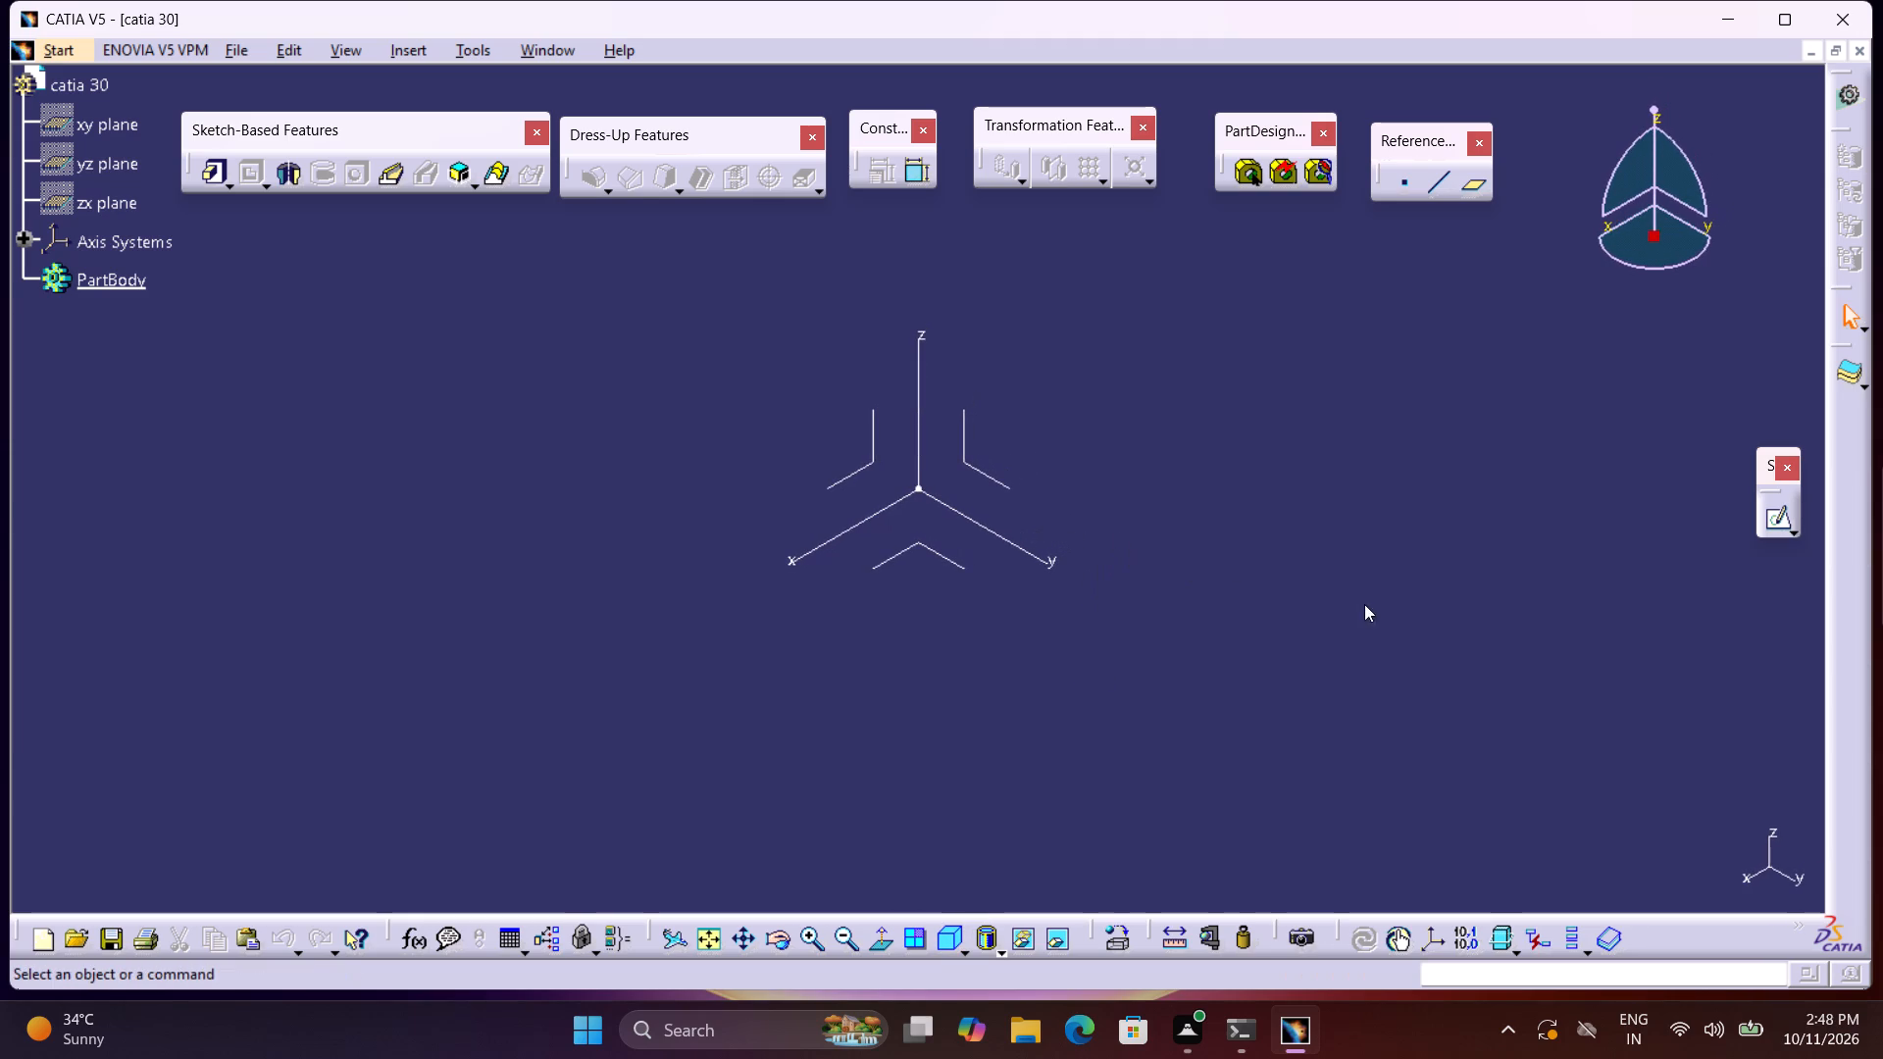
click(1779, 517)
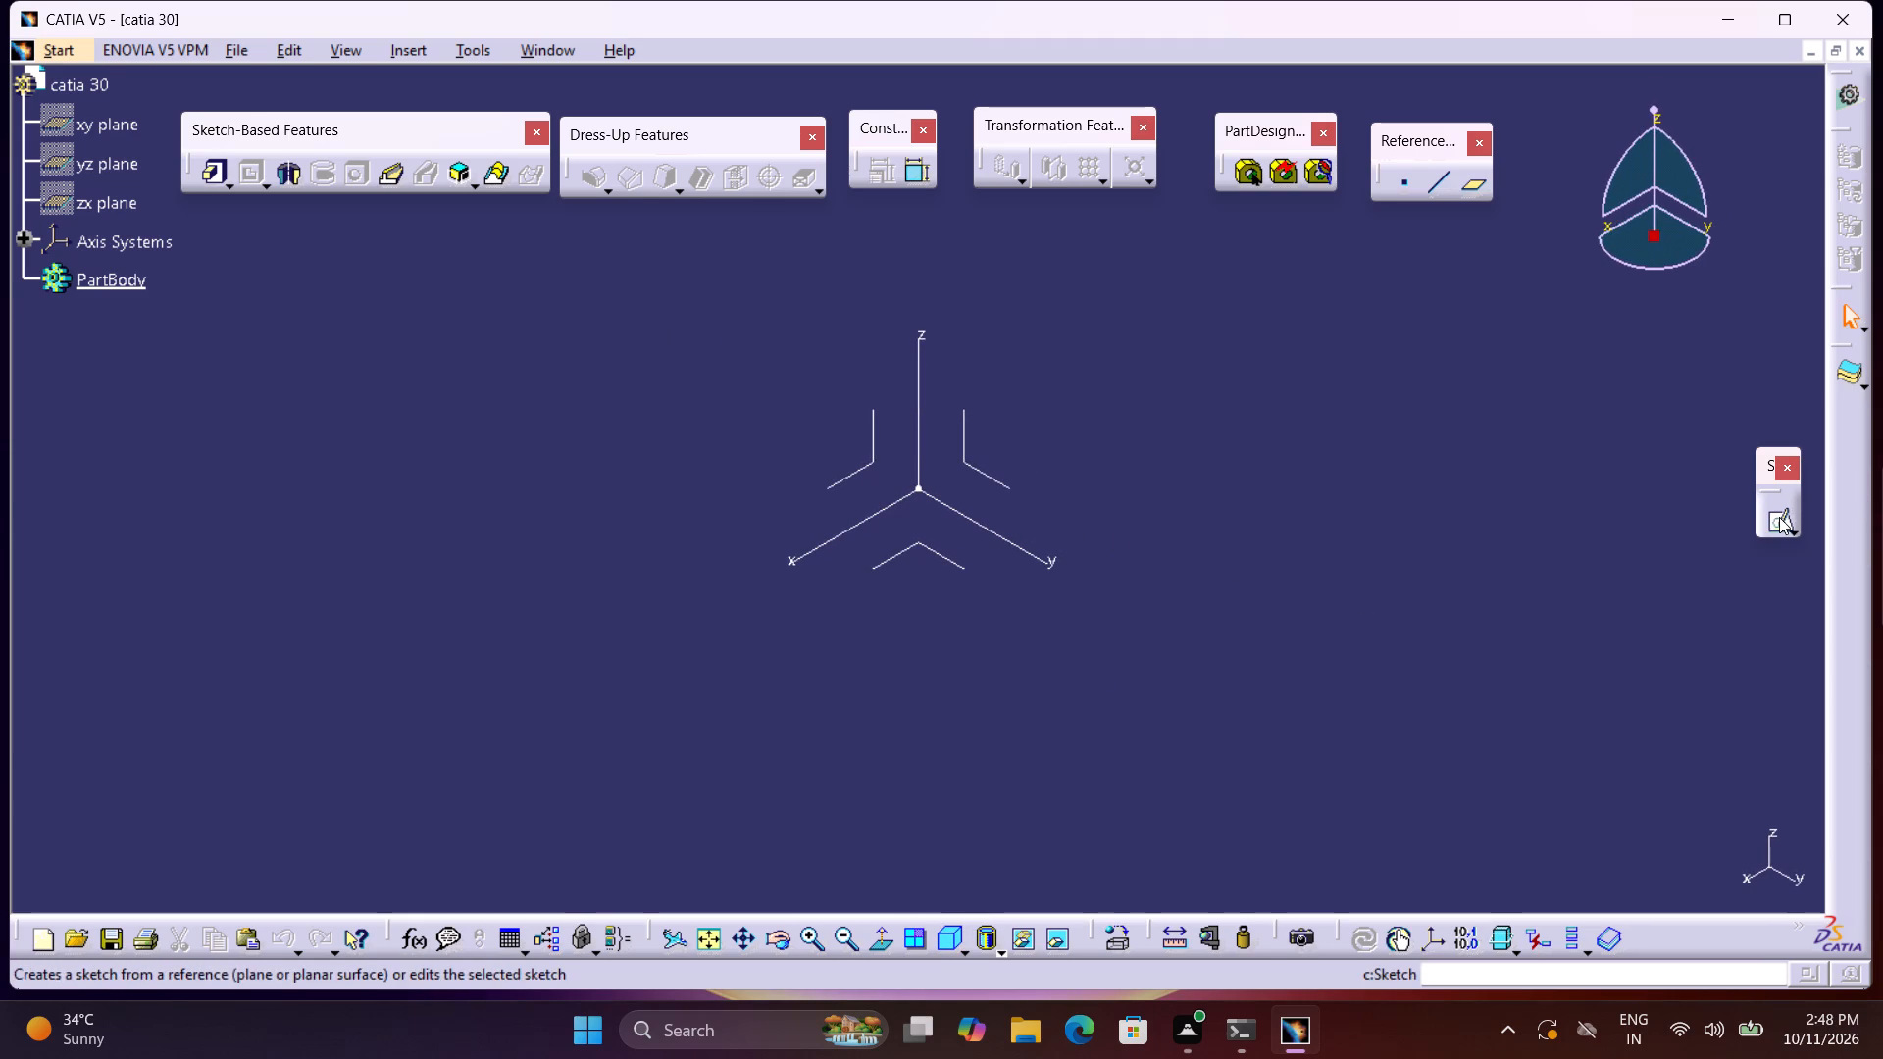
click(1004, 479)
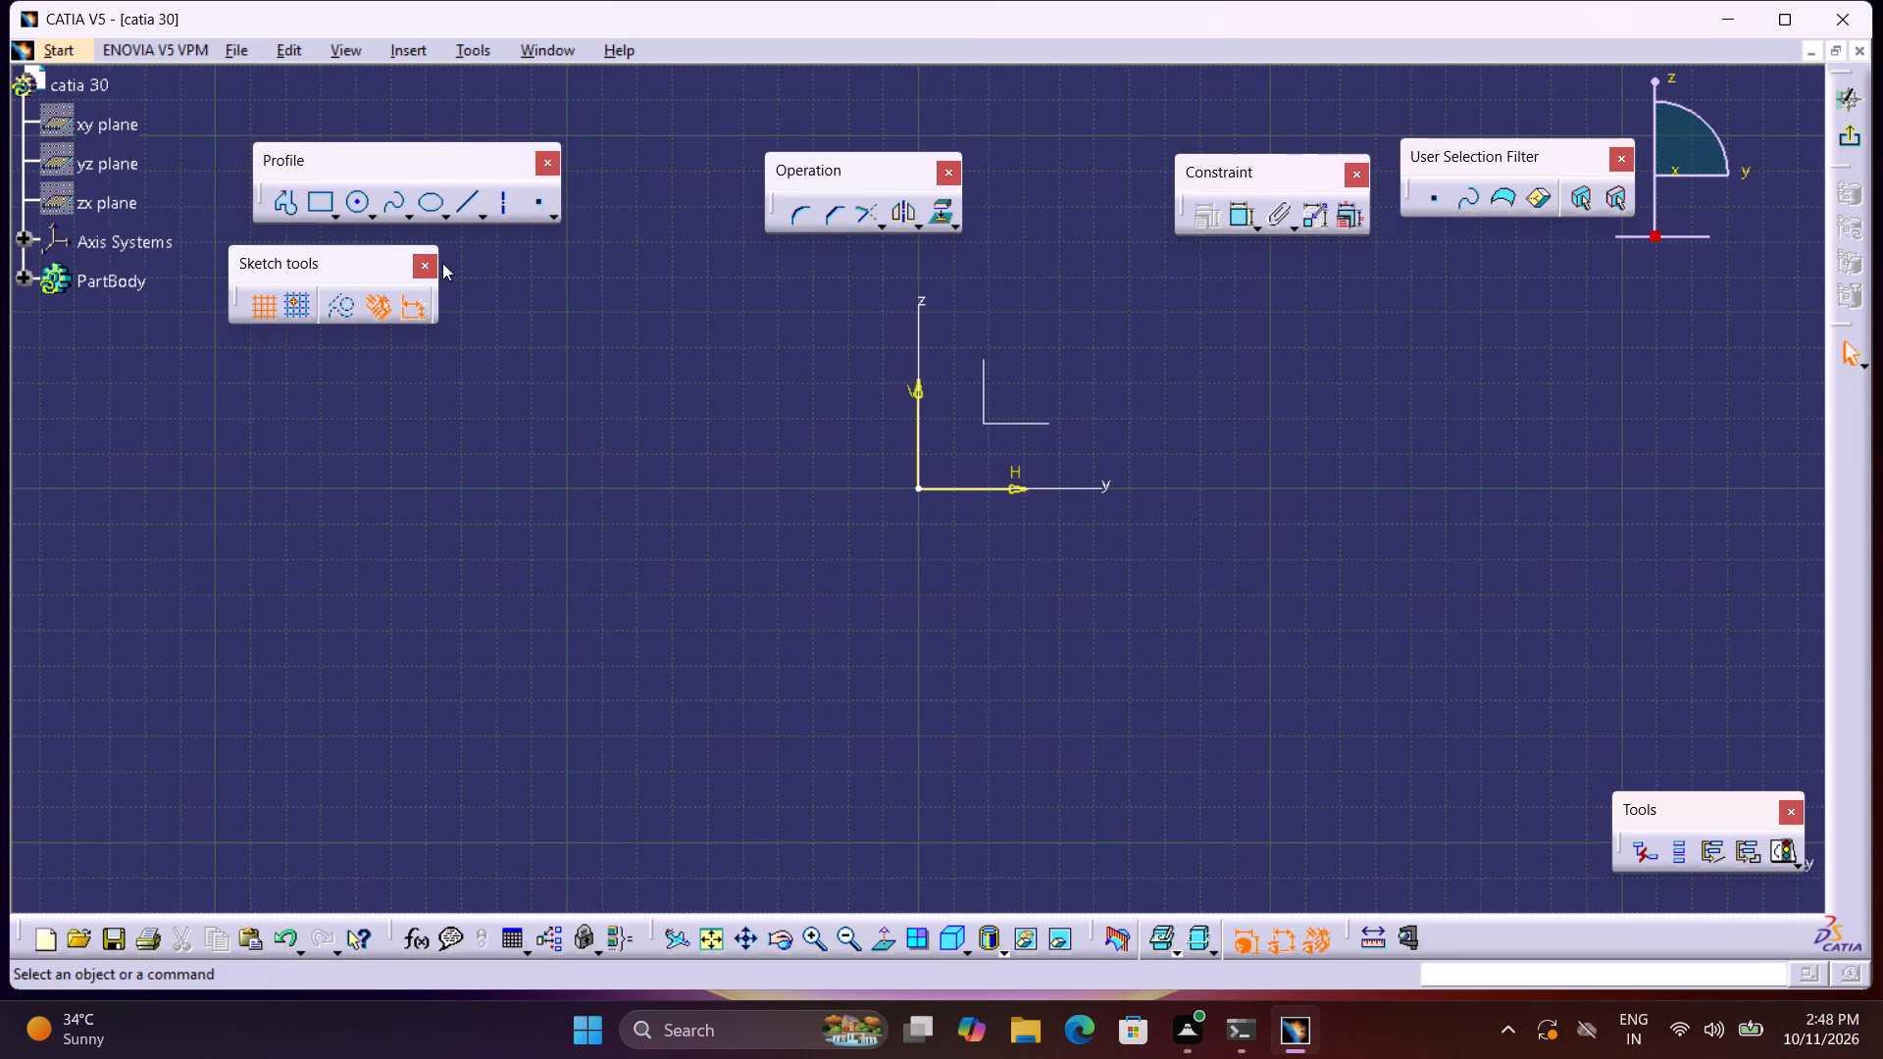
Draw a closed L-shaped profile from the origin, about 130 mm long and 71 mm high, with a small rectangular step along its bottom edge.
click(292, 210)
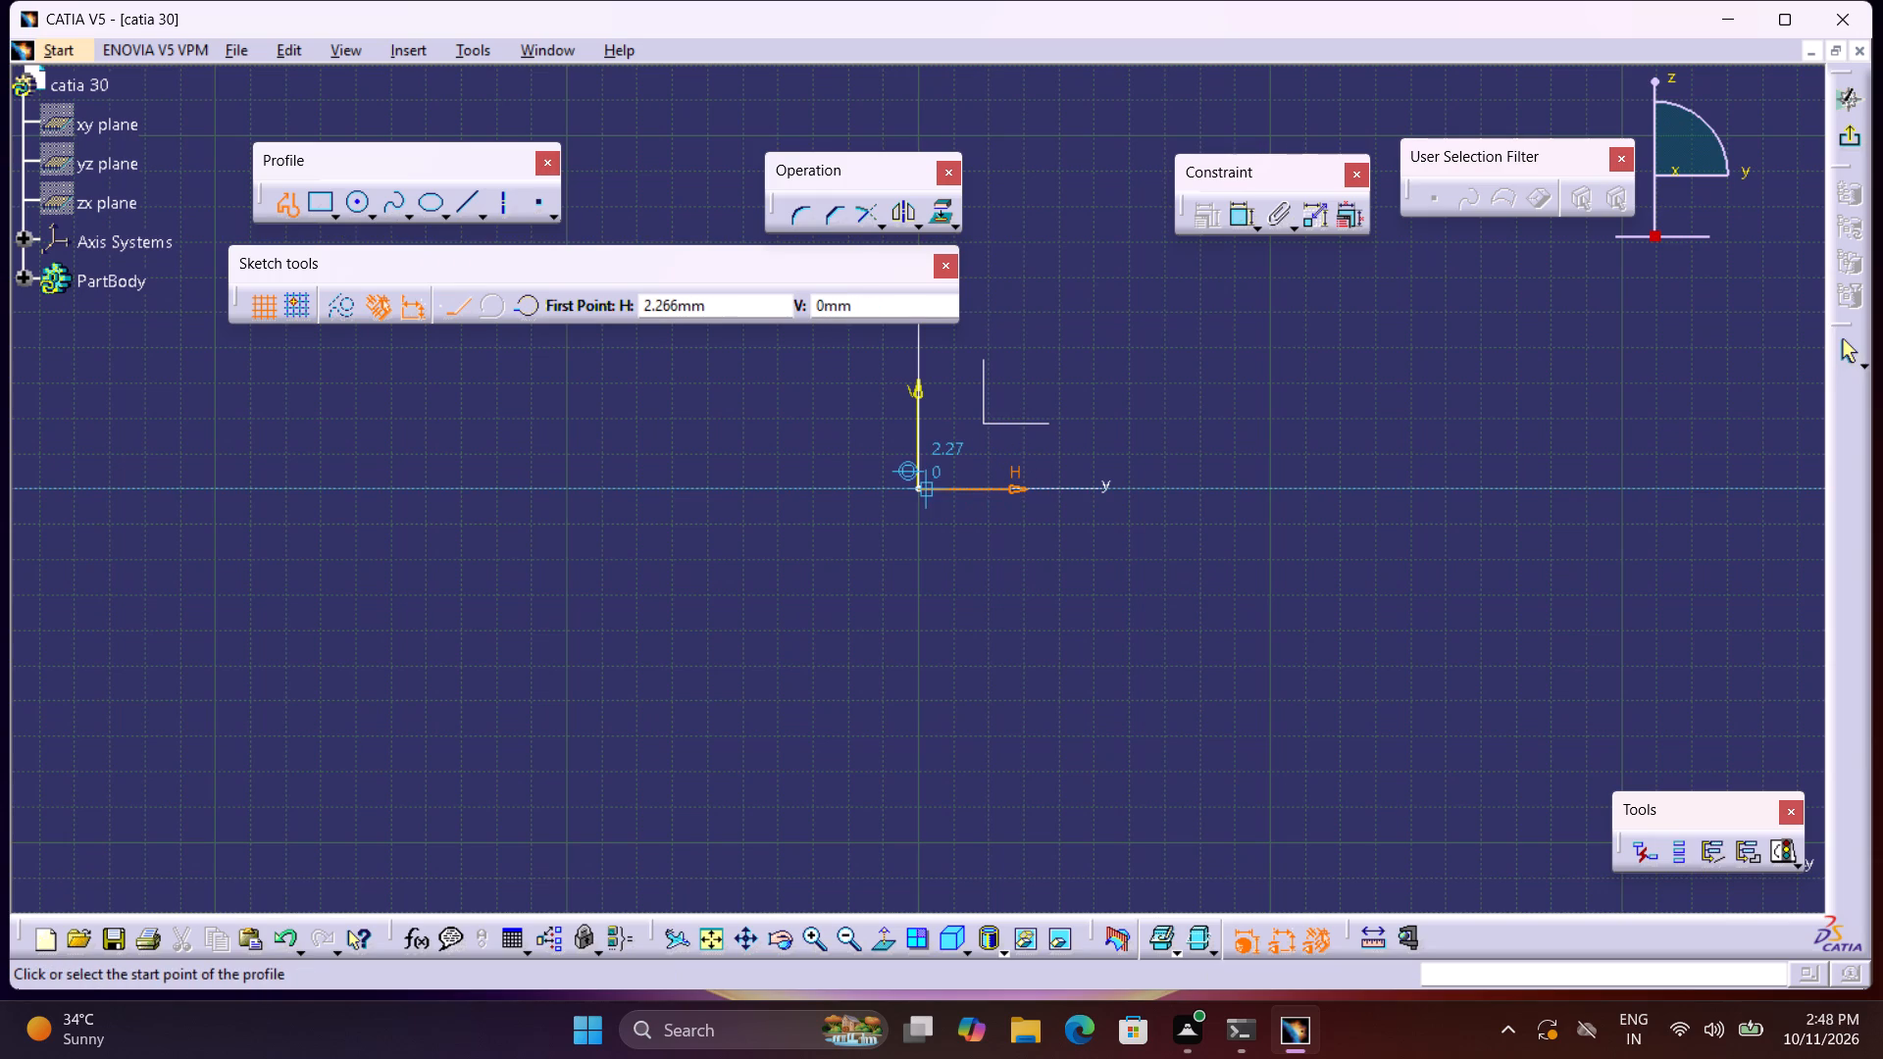
click(922, 486)
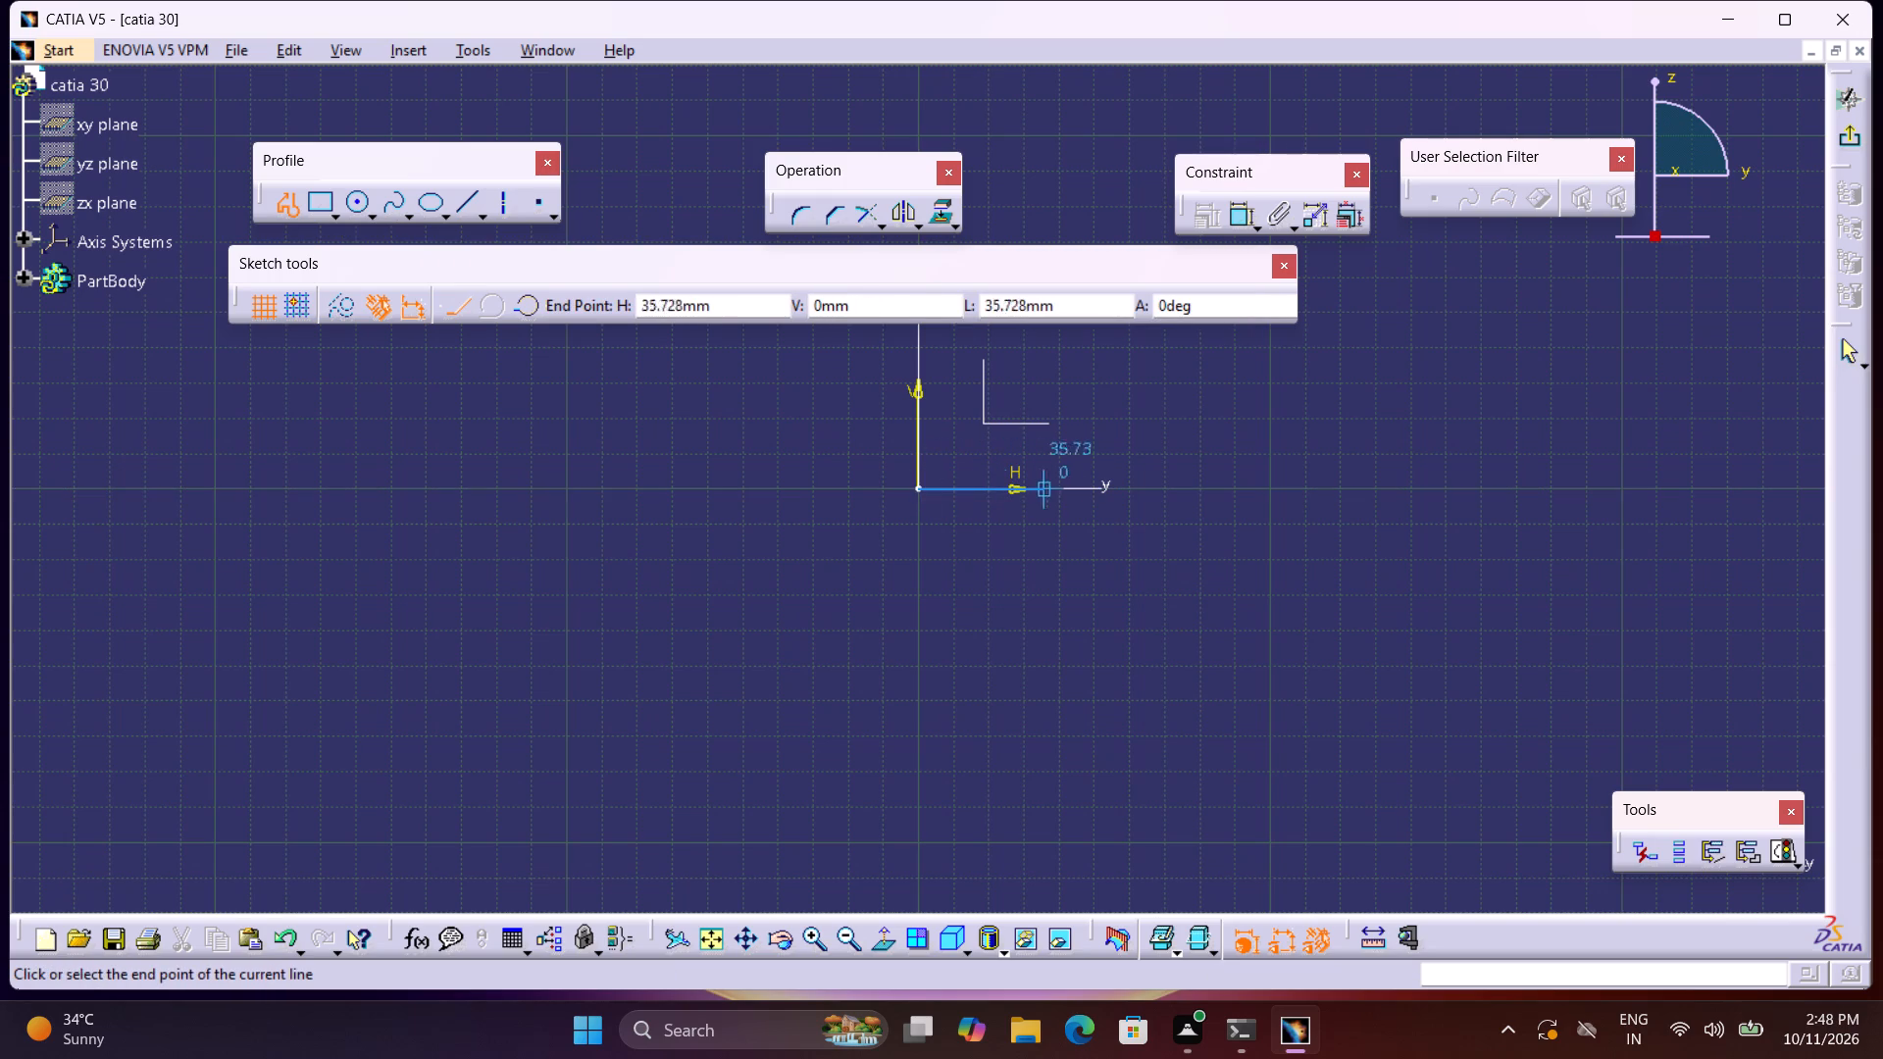
click(1130, 486)
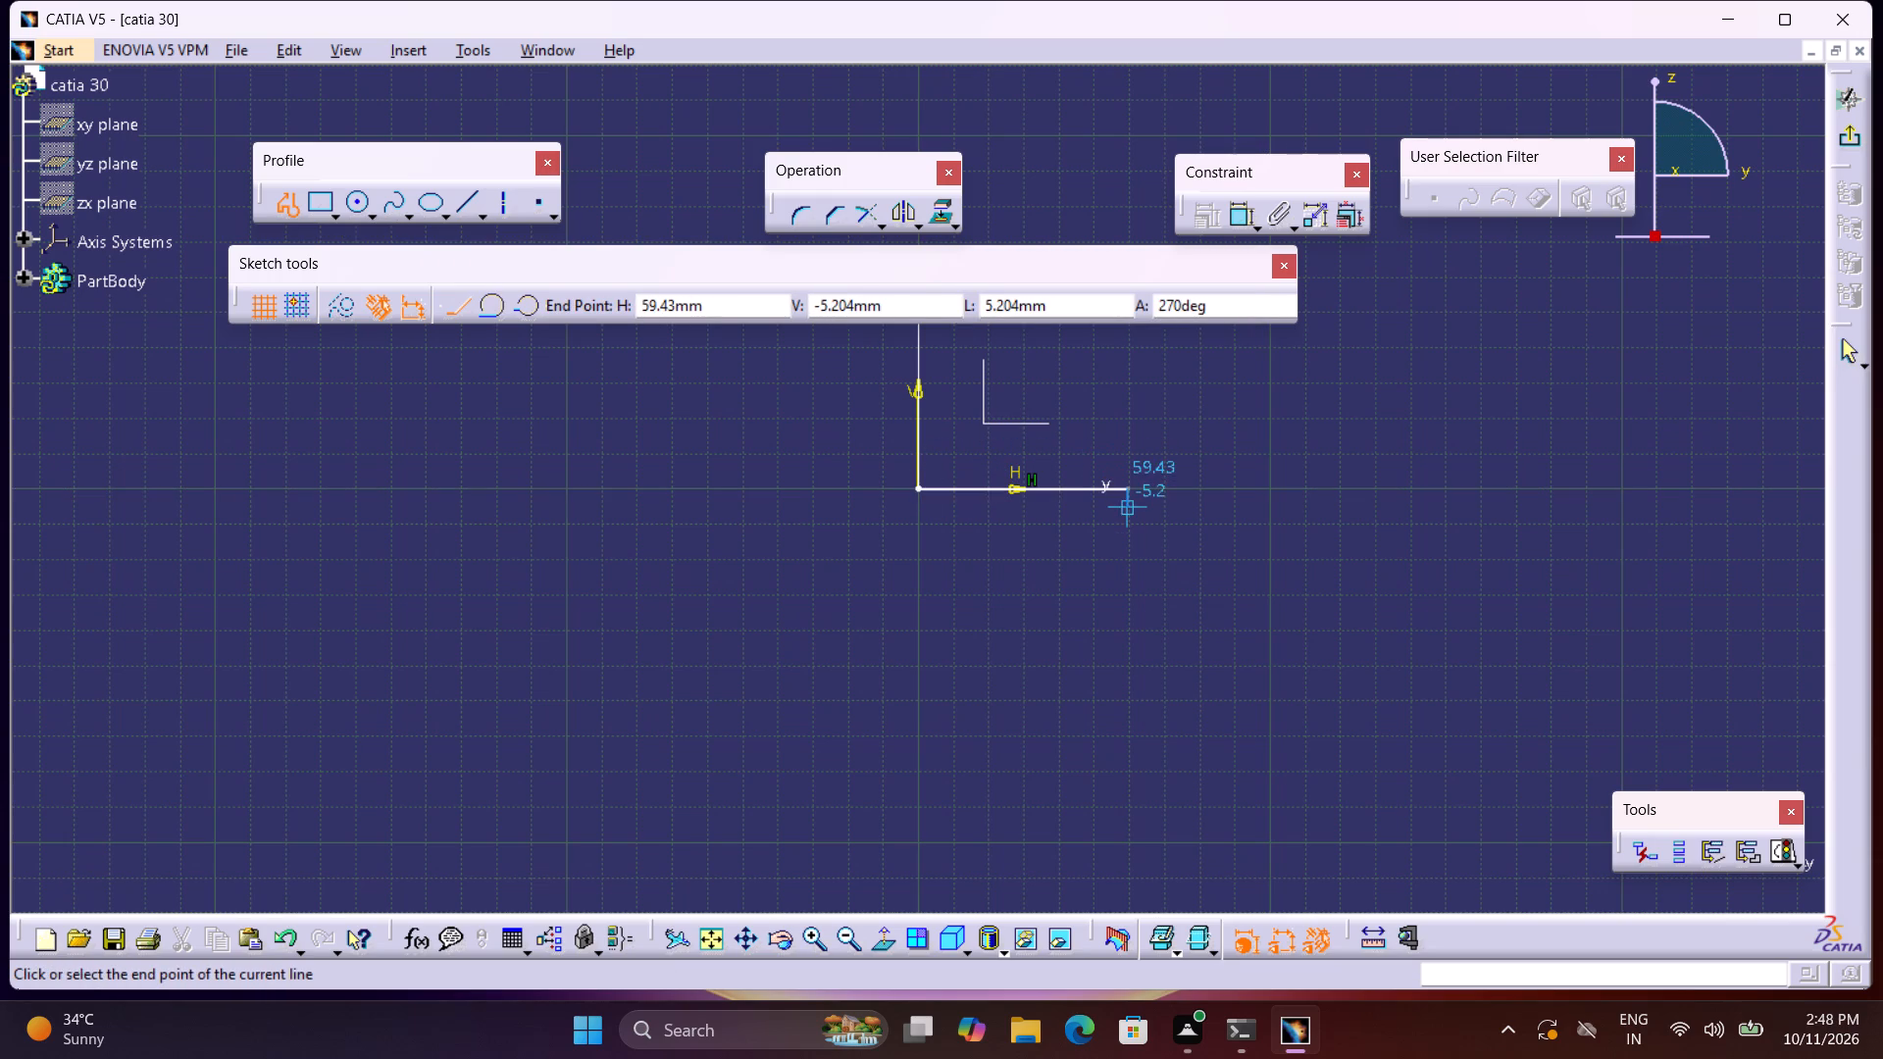
click(1132, 507)
click(1189, 503)
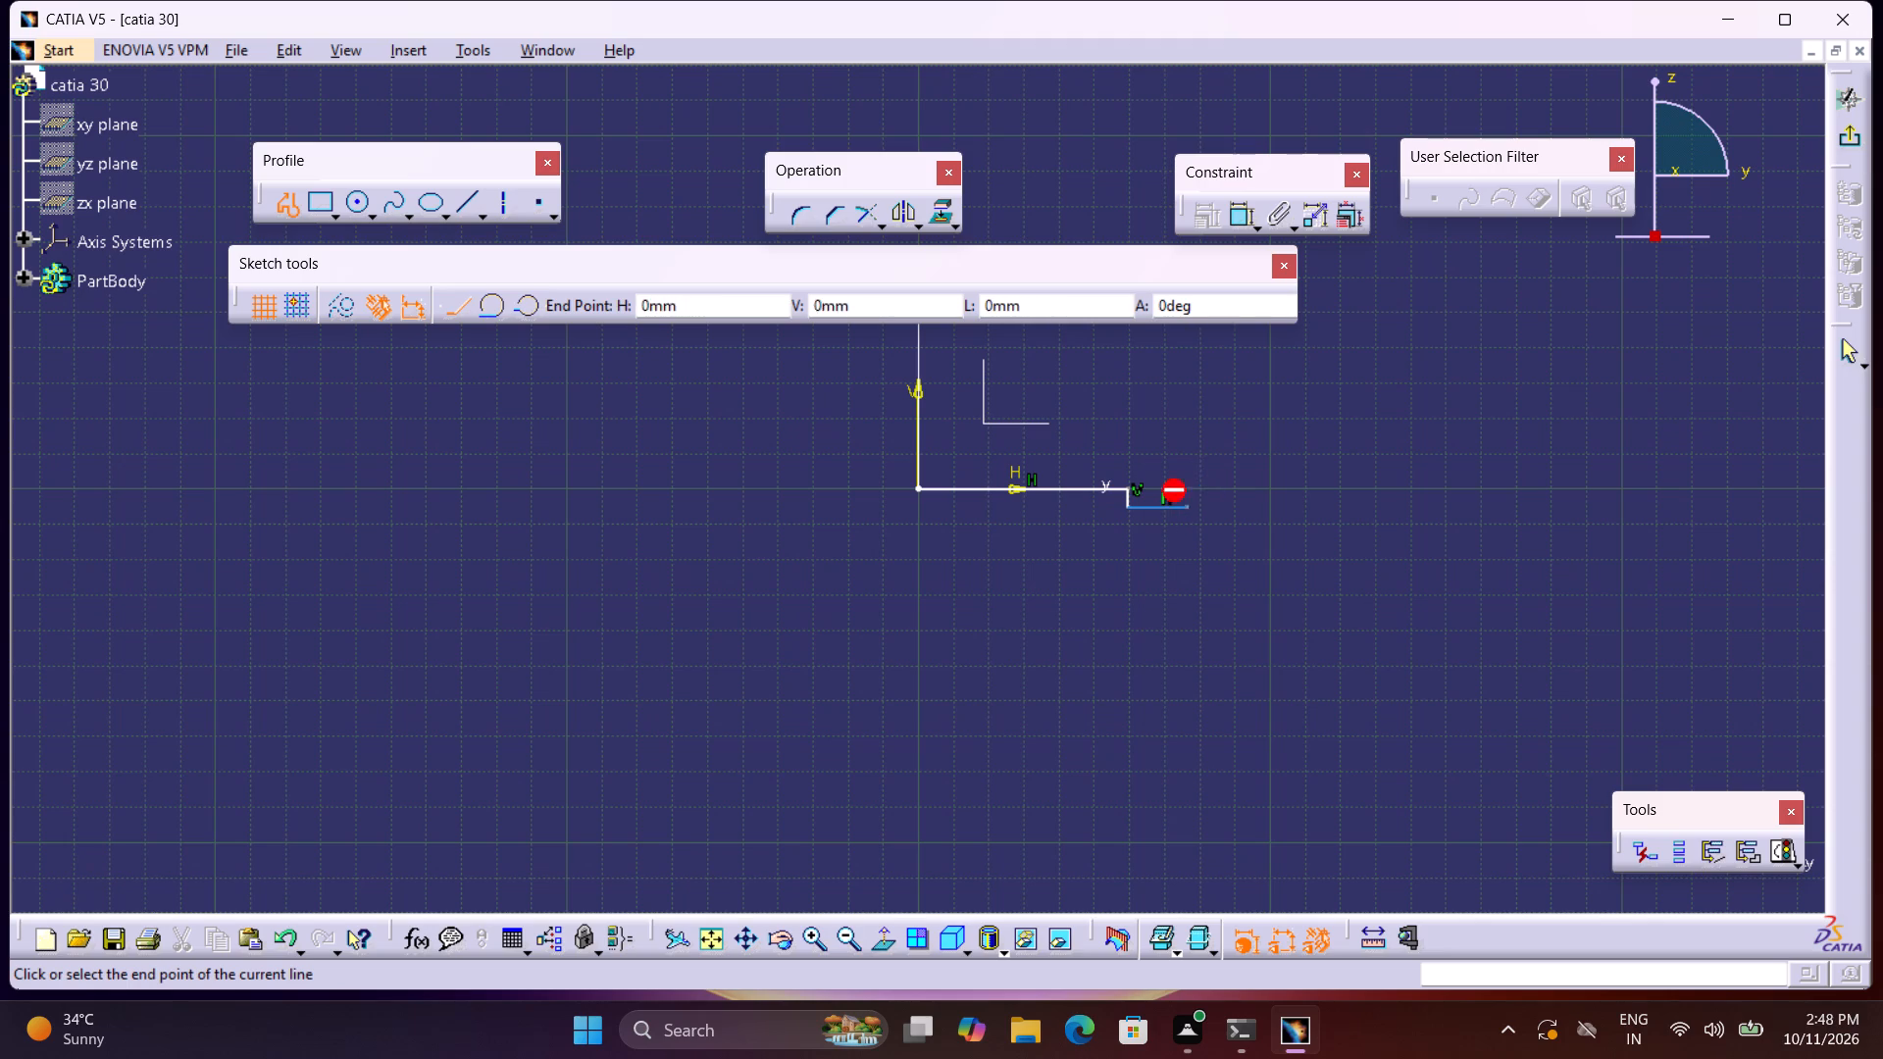
click(1190, 485)
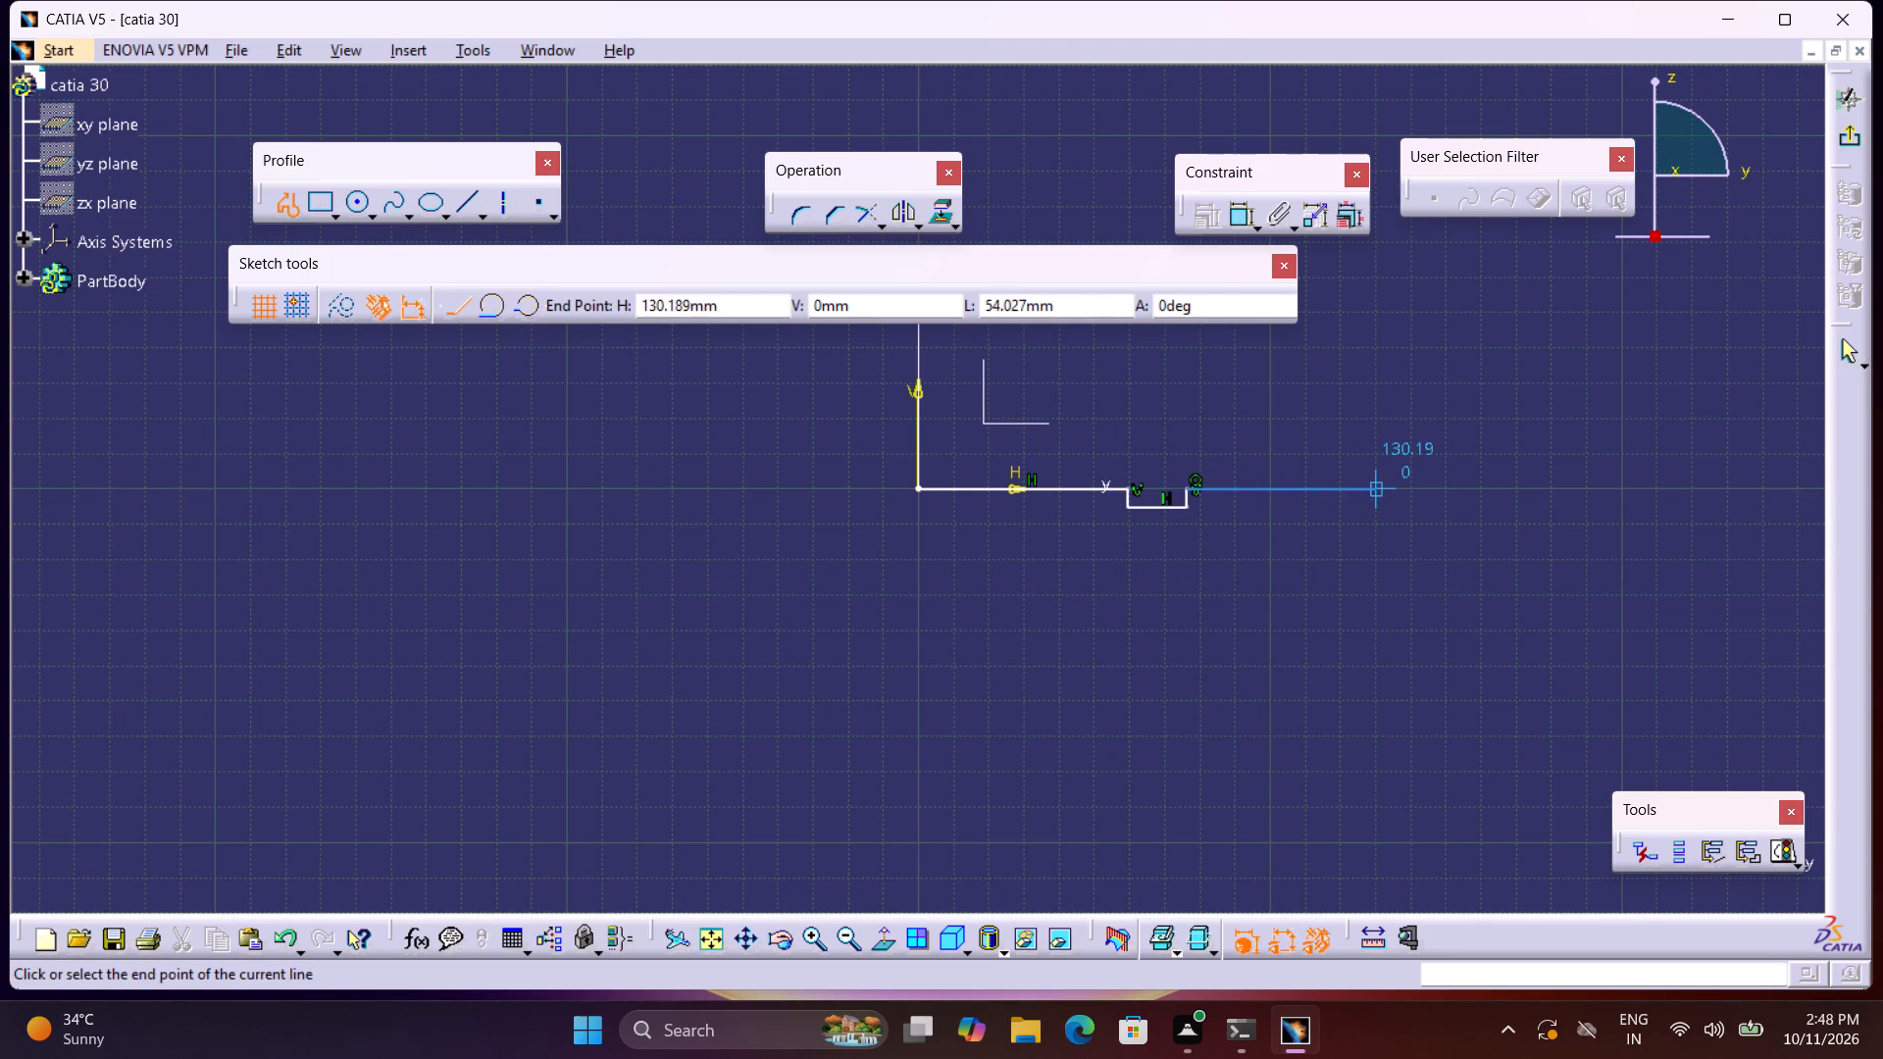
click(1380, 483)
middle_drag(1375, 380, 1411, 578)
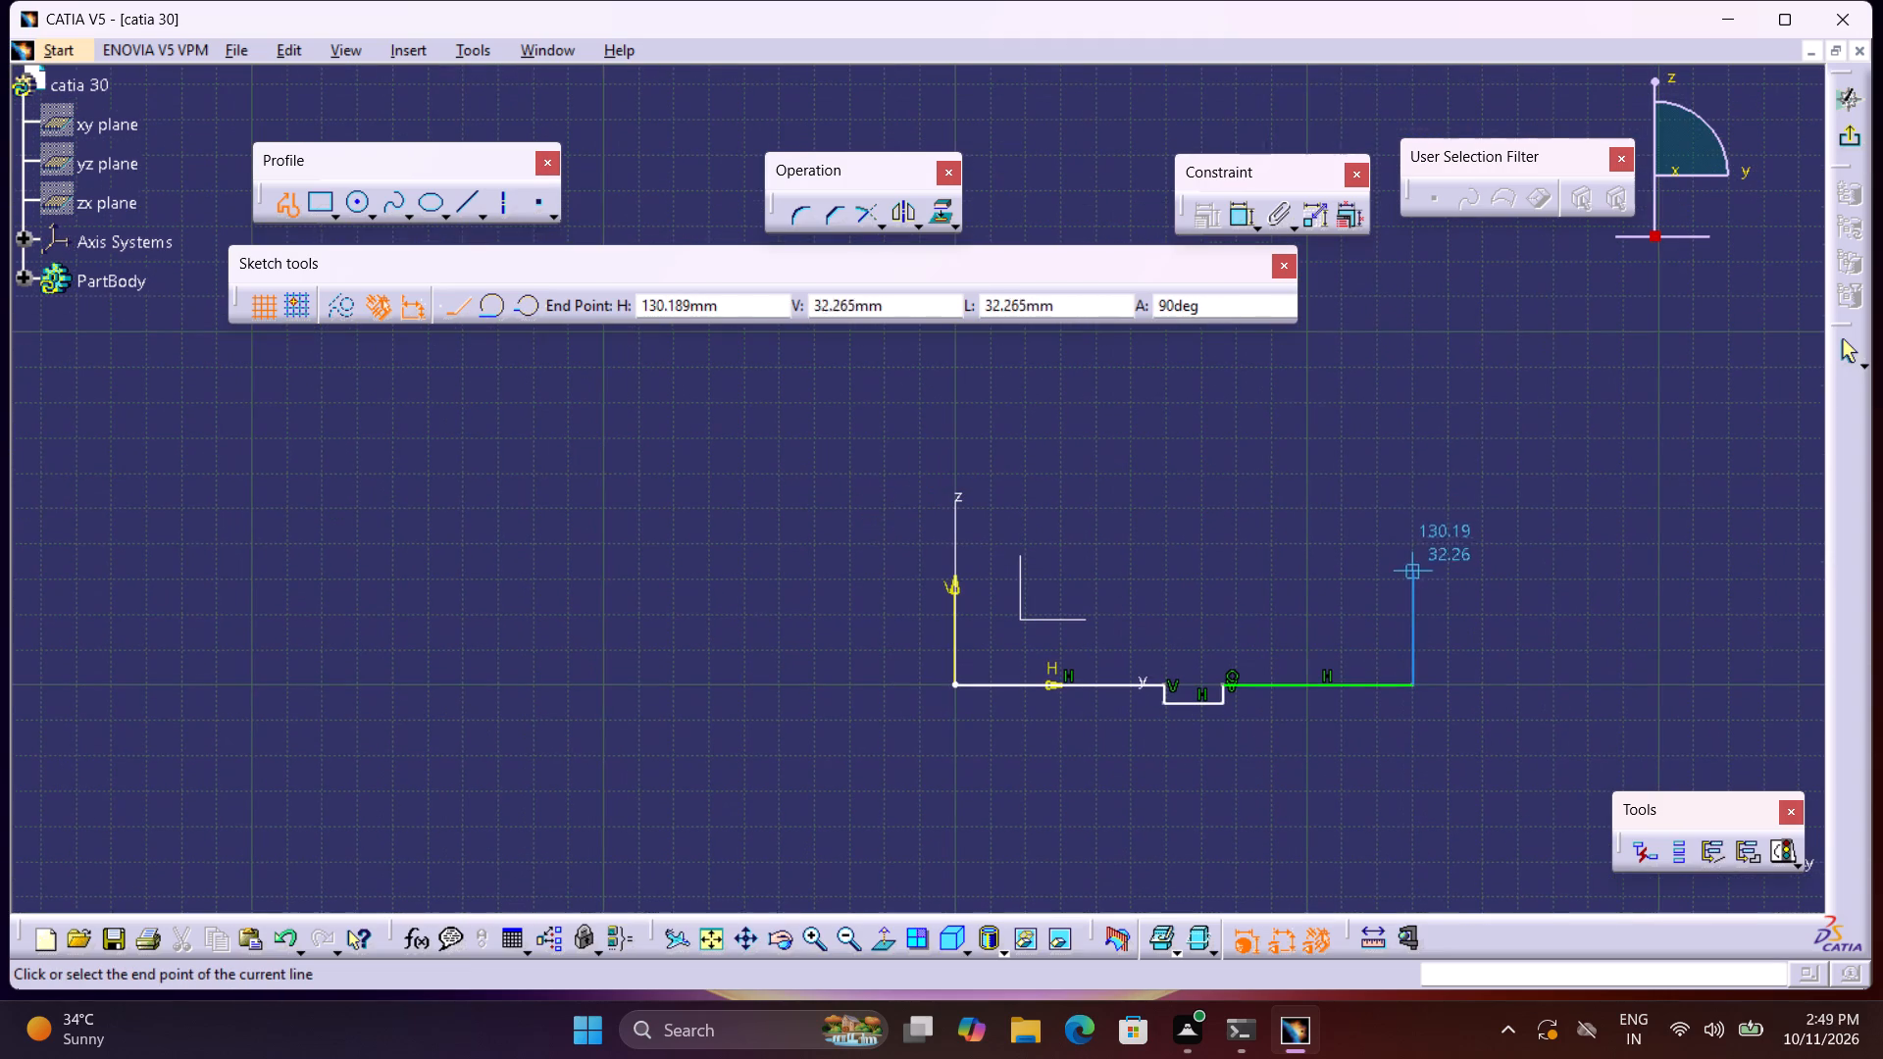
click(1413, 430)
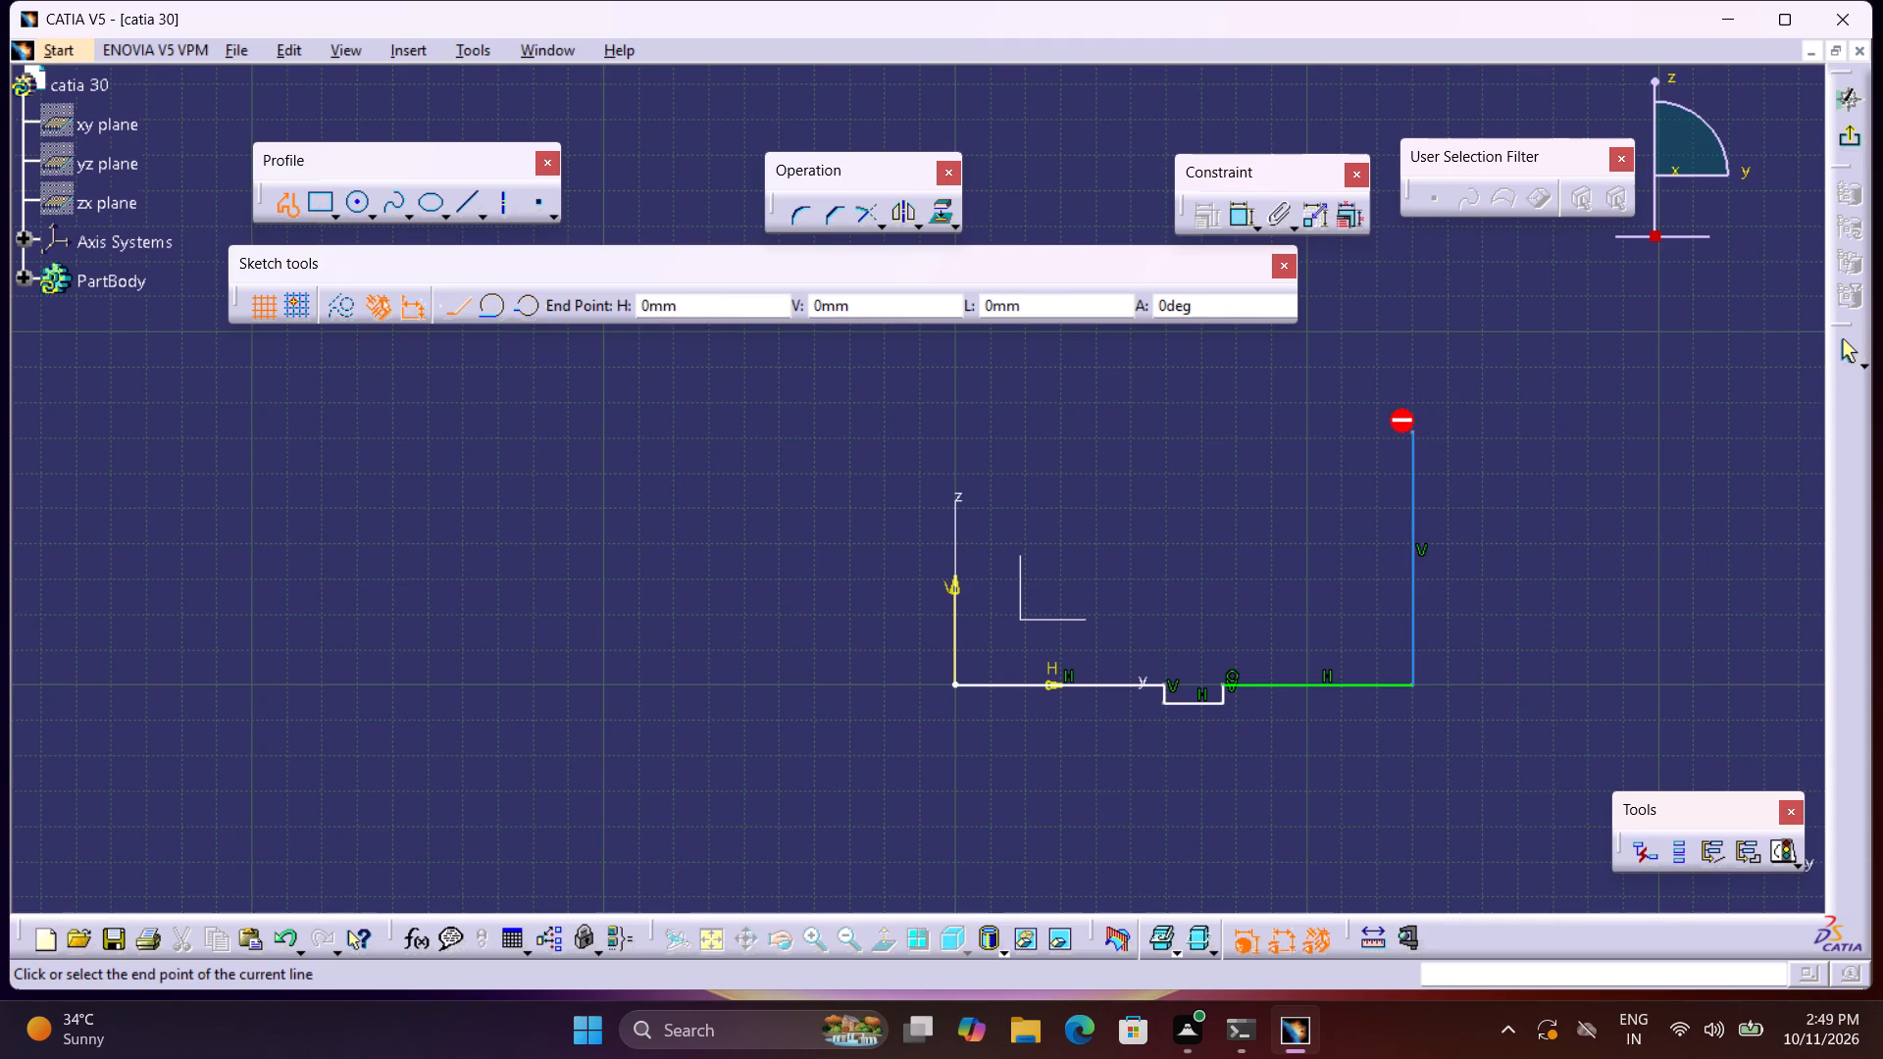
click(1346, 429)
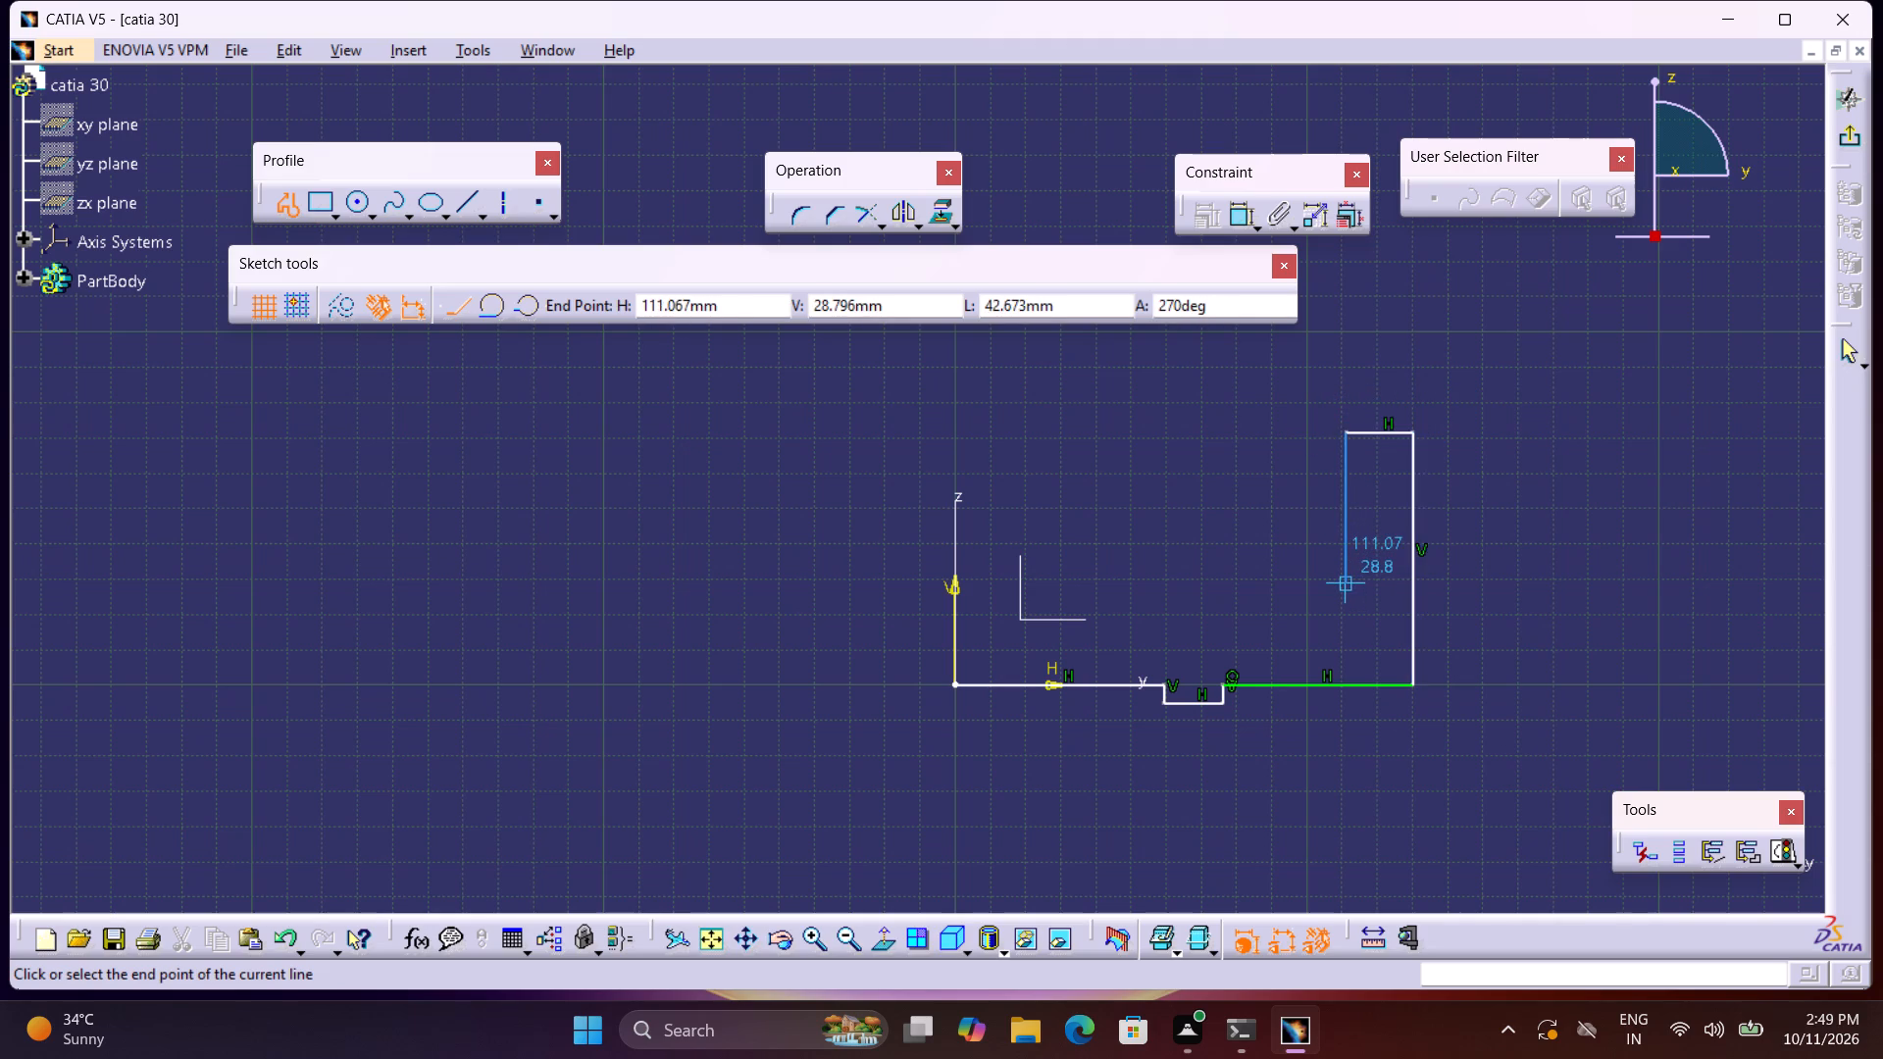
click(1349, 583)
click(951, 588)
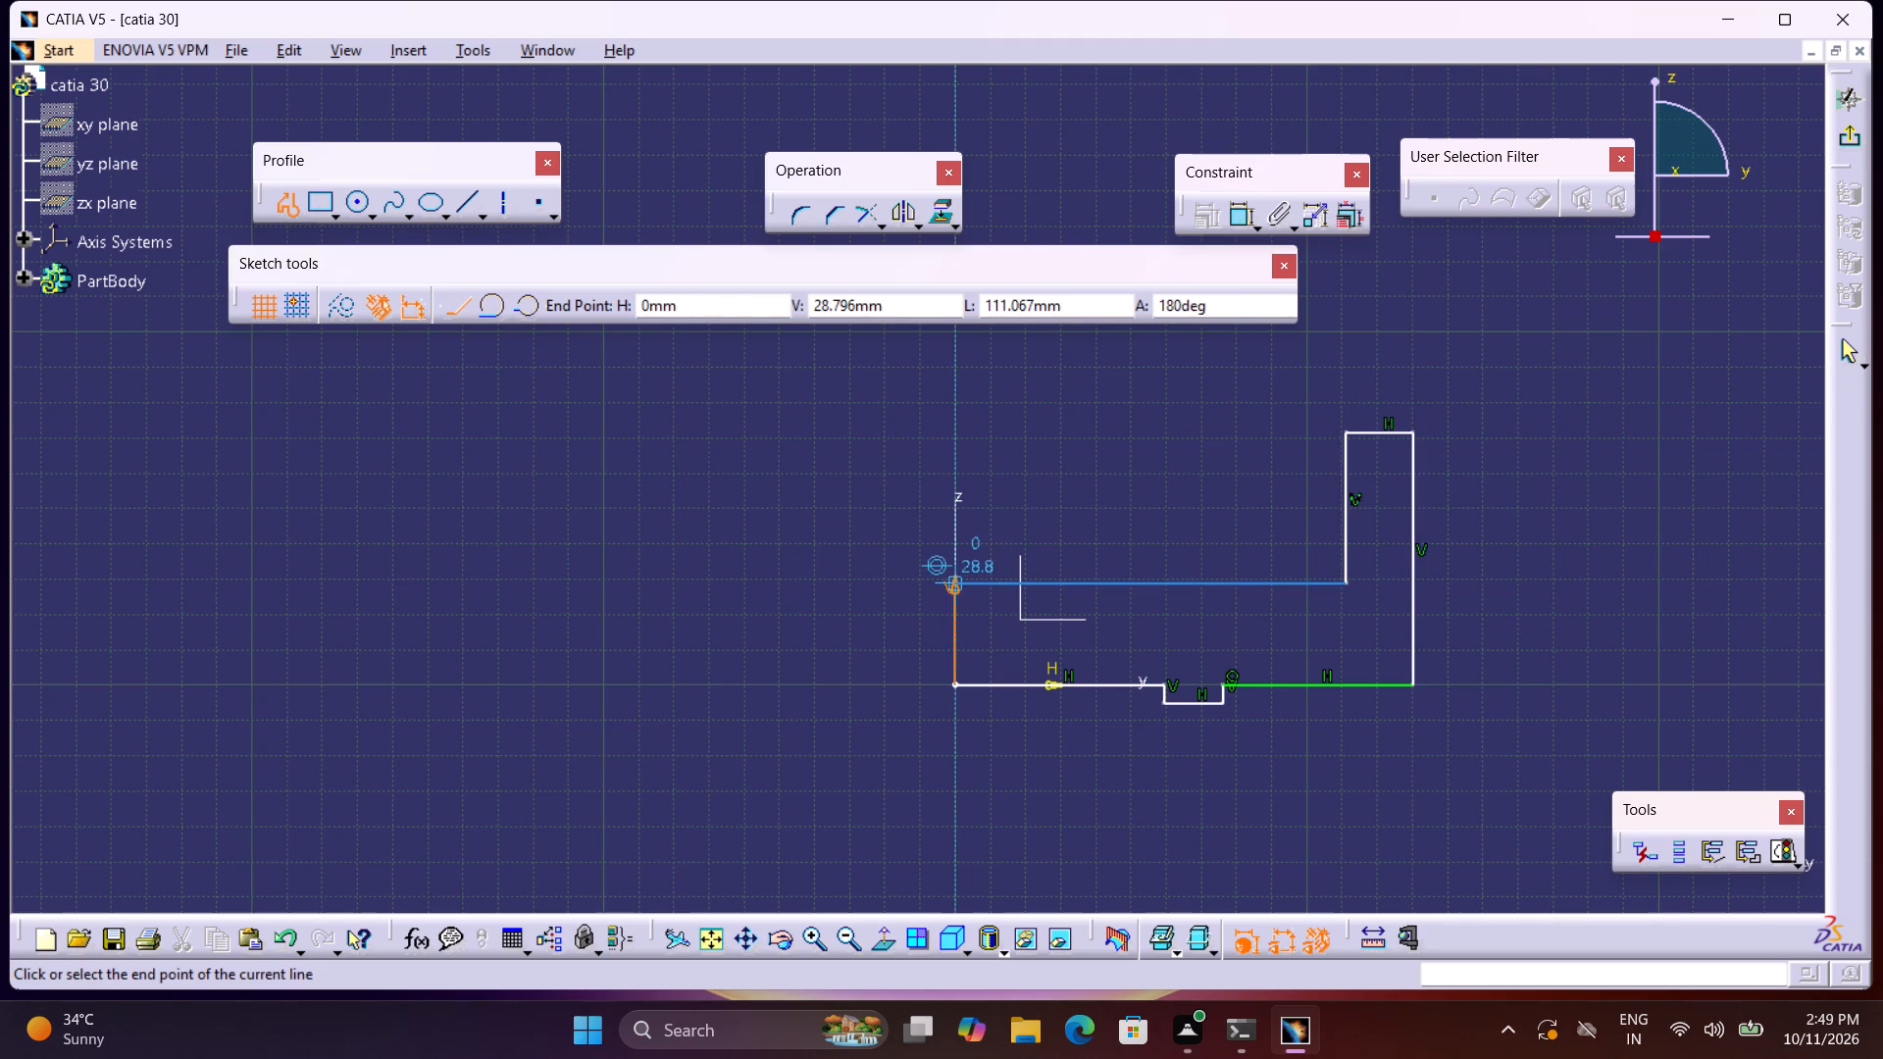
click(953, 682)
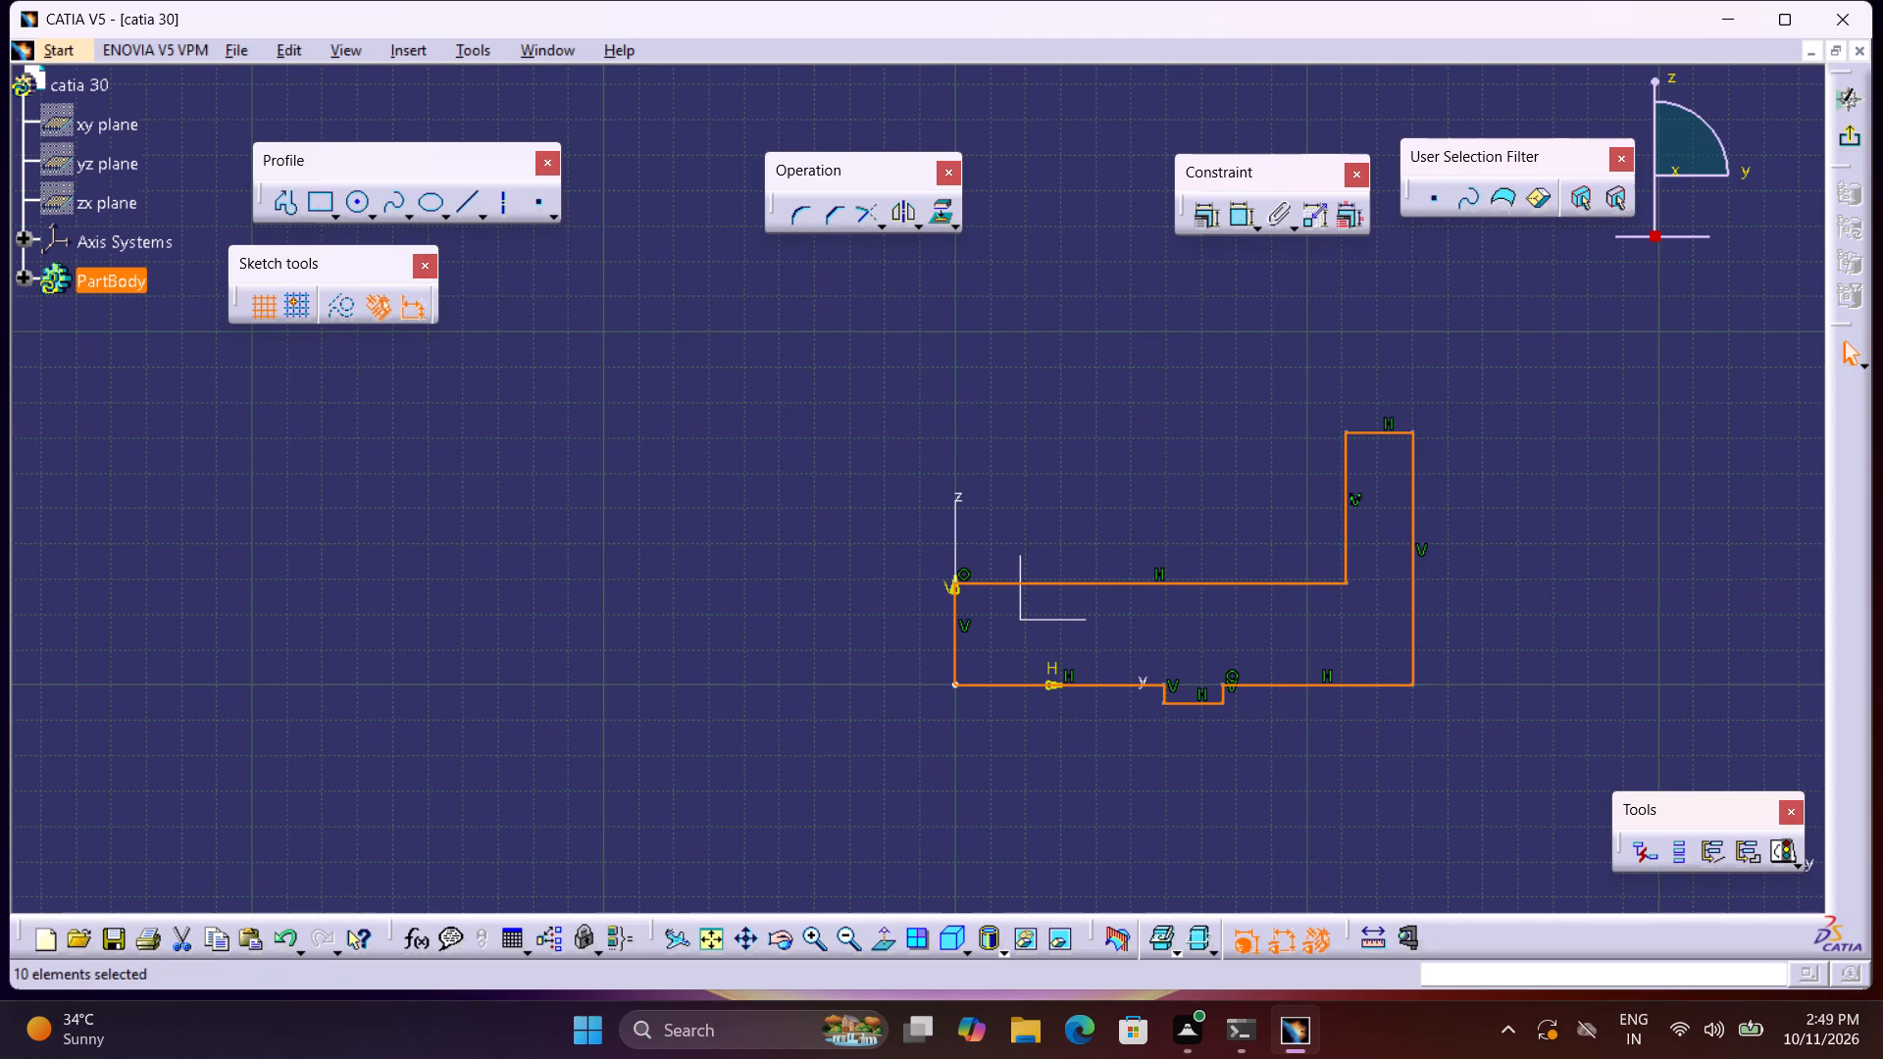
Dimension the profile's outer vertical edge, away from the origin, to 40 mm.
double_click(1239, 229)
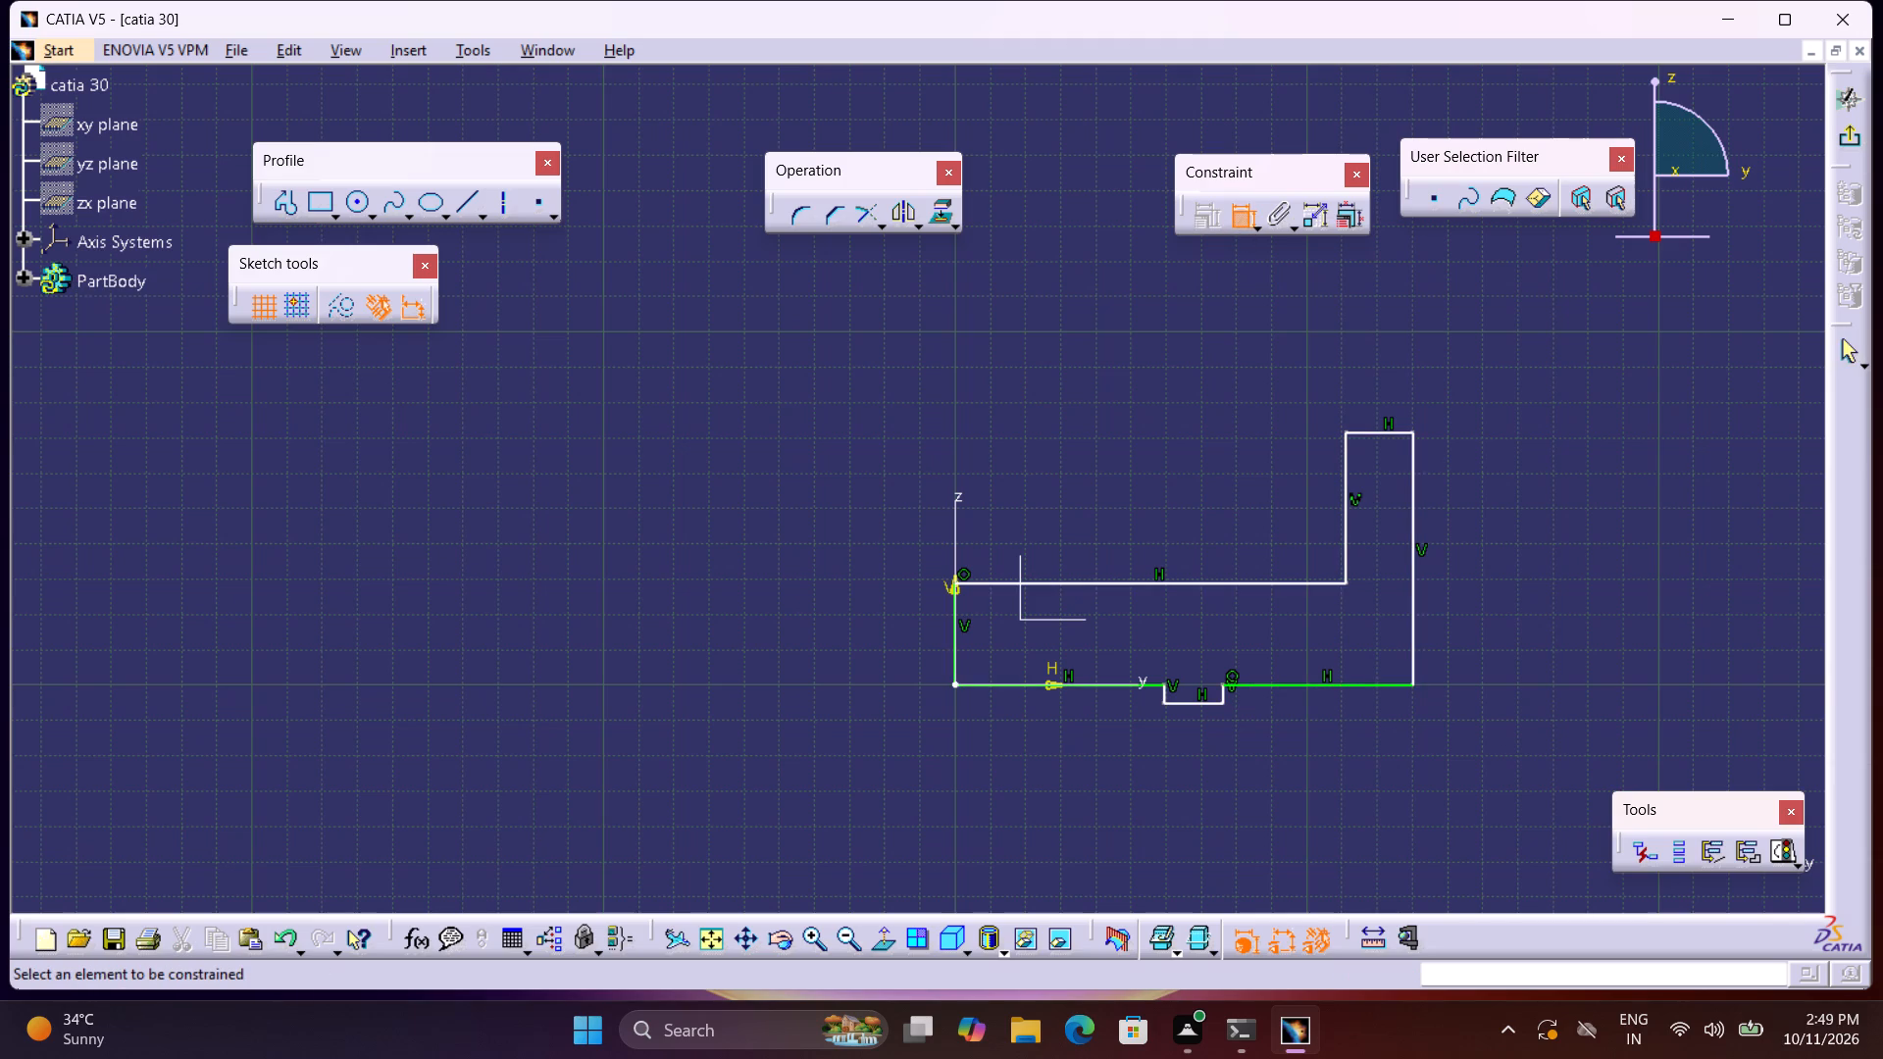
double_click(1419, 588)
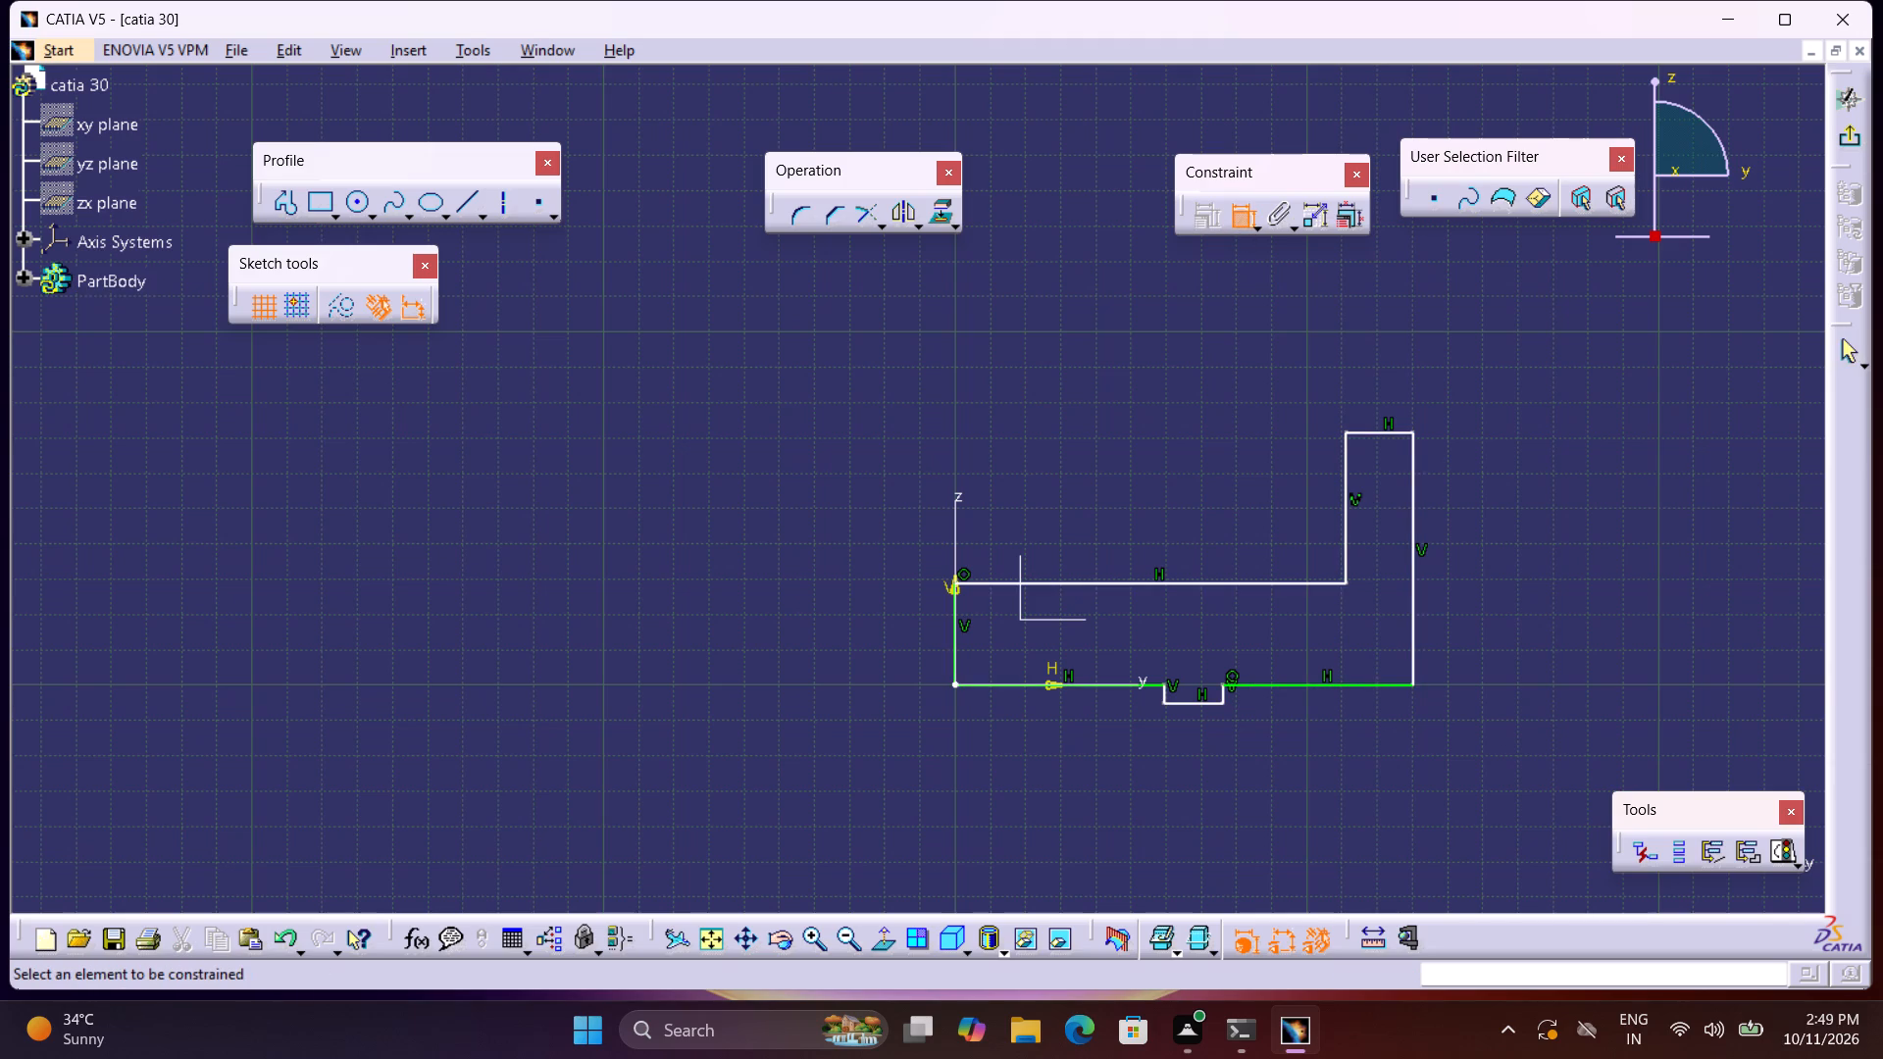
click(1413, 586)
click(1557, 597)
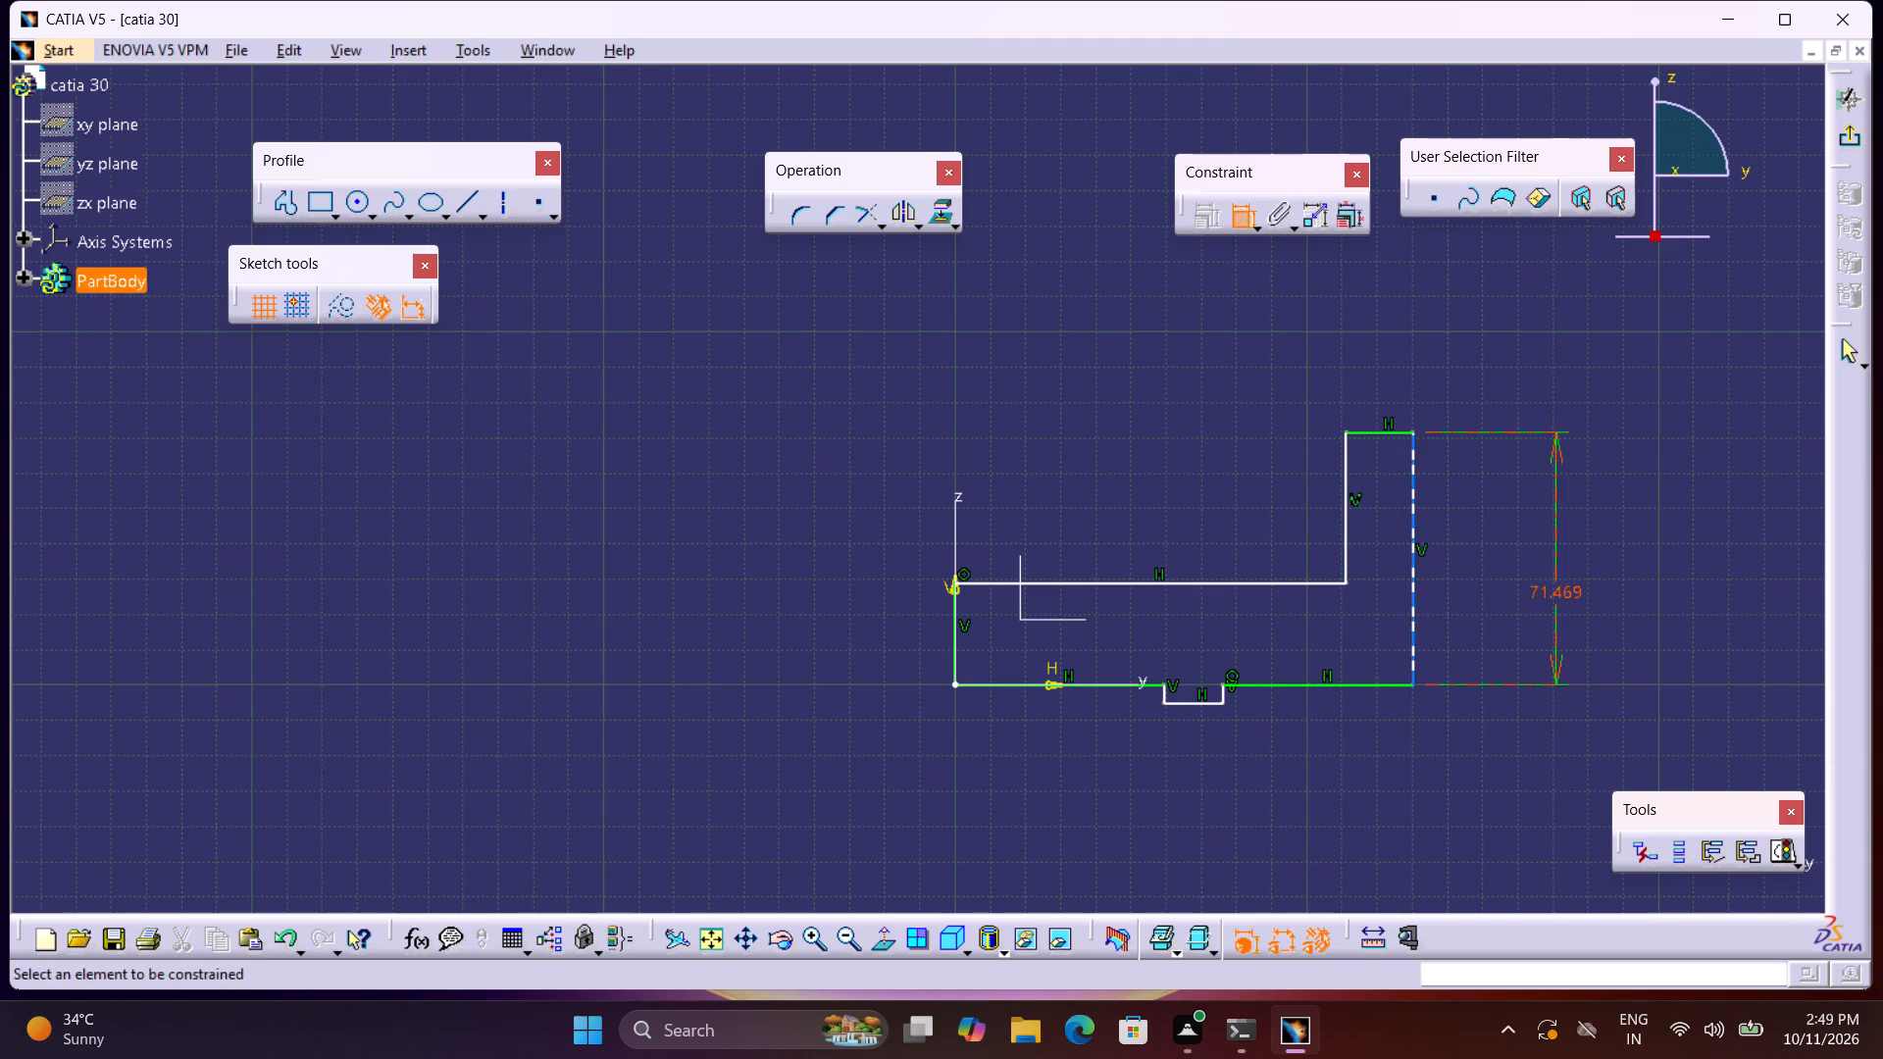
double_click(1560, 590)
text(40)
key(Return)
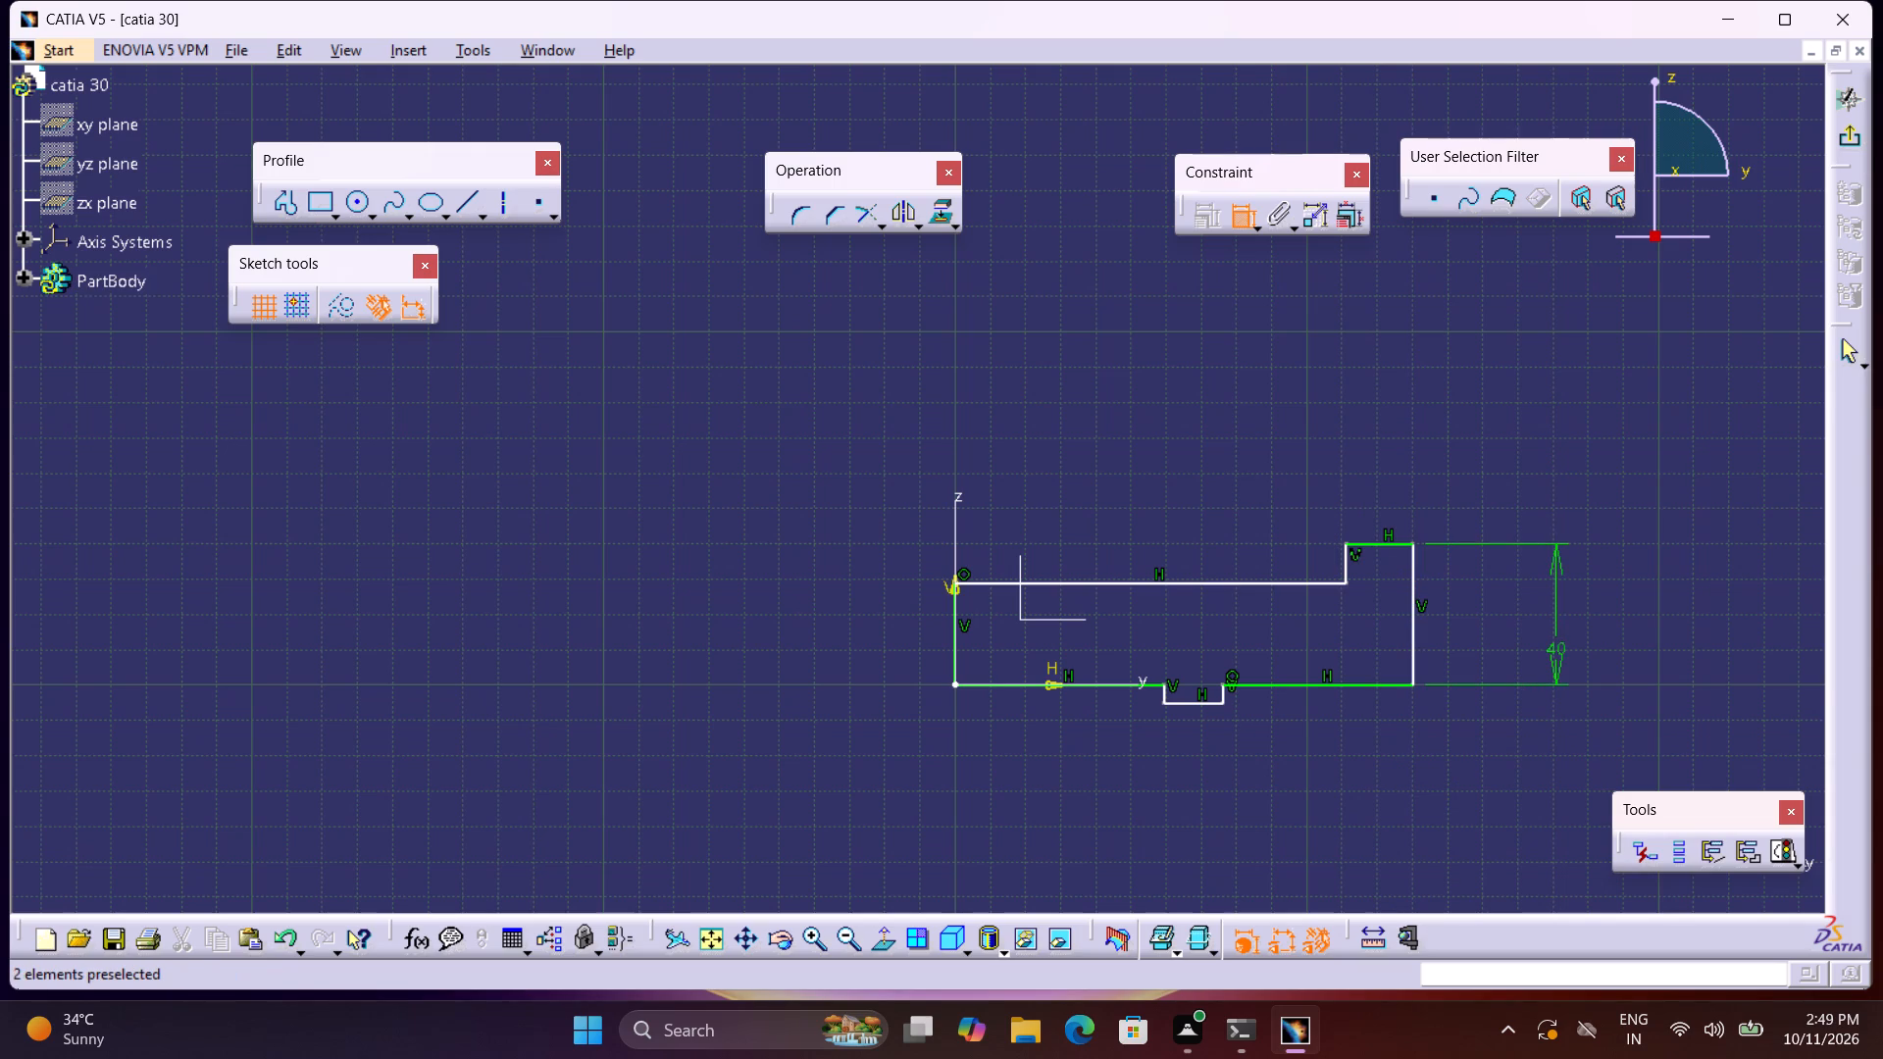
Dimension the raised end's inner vertical edge to 15 mm and its top edge to 10 mm.
click(1347, 566)
click(1279, 544)
double_click(1285, 540)
text(15)
key(Return)
click(1382, 543)
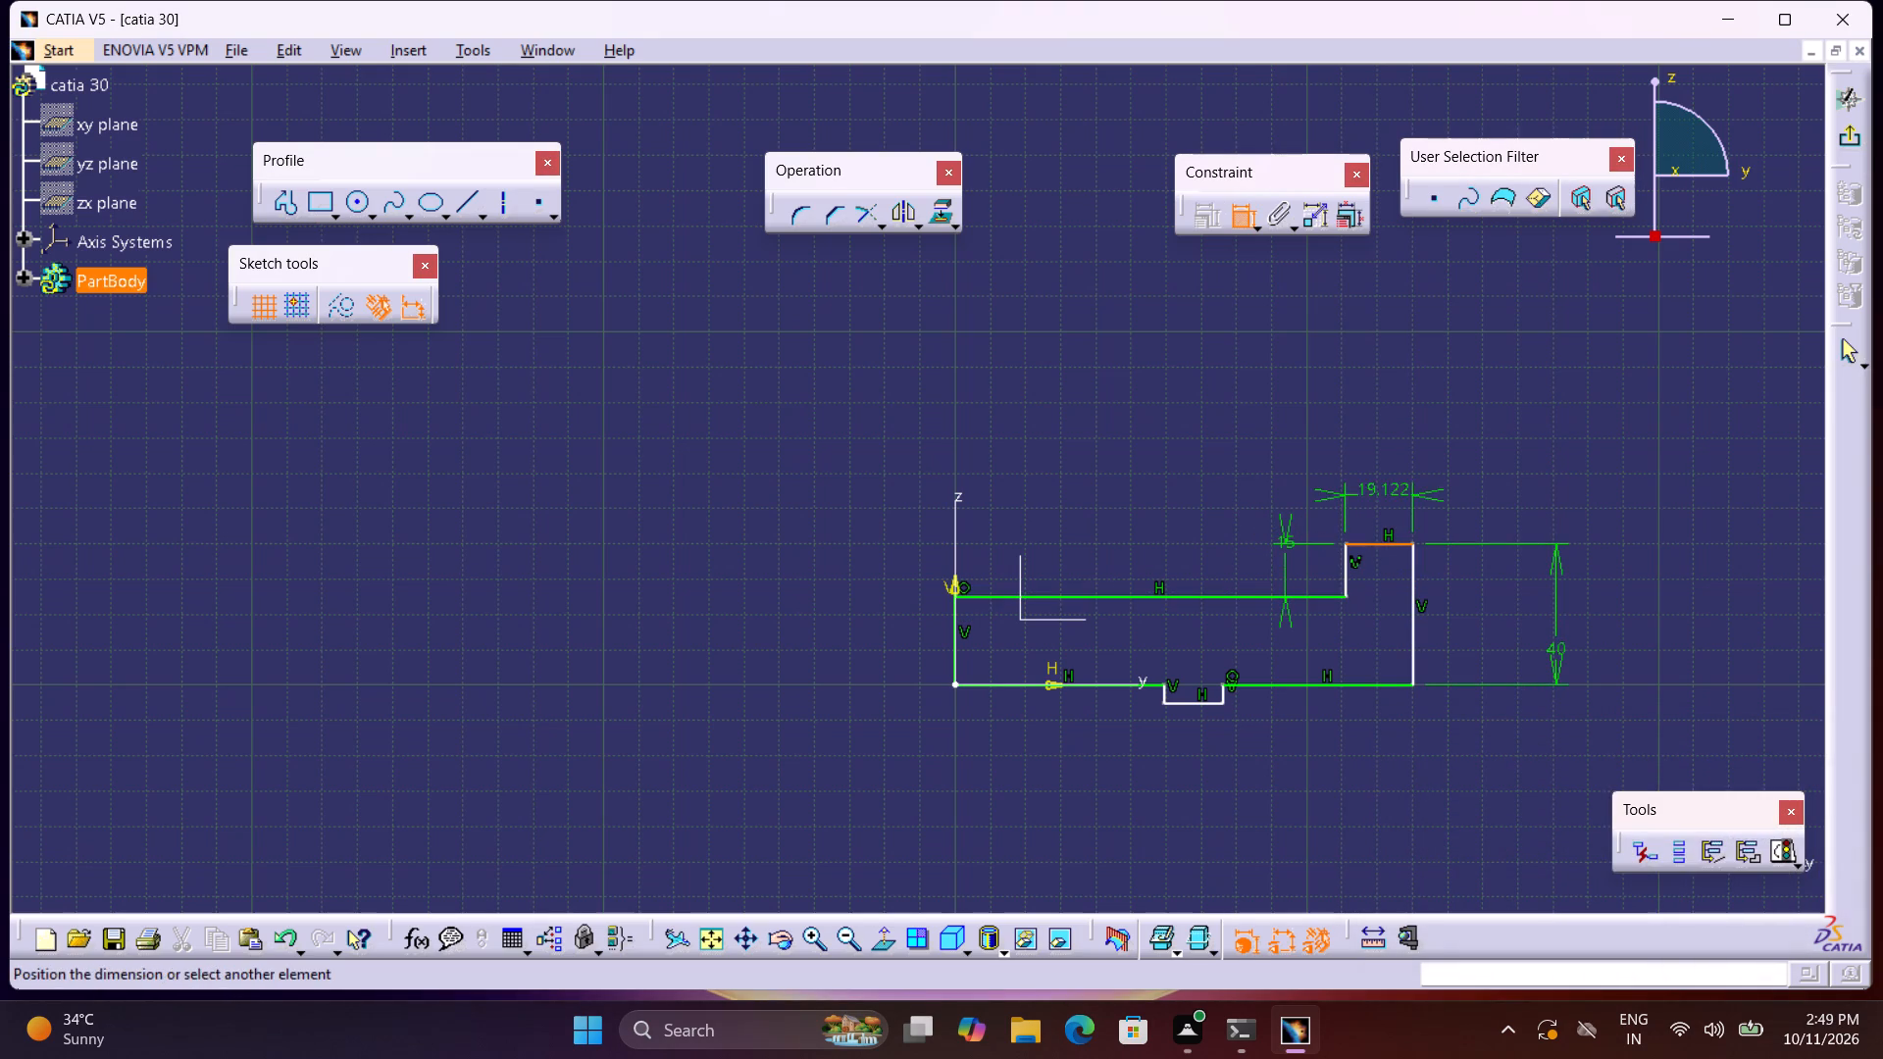
click(1385, 488)
double_click(1390, 485)
text(10)
key(Return)
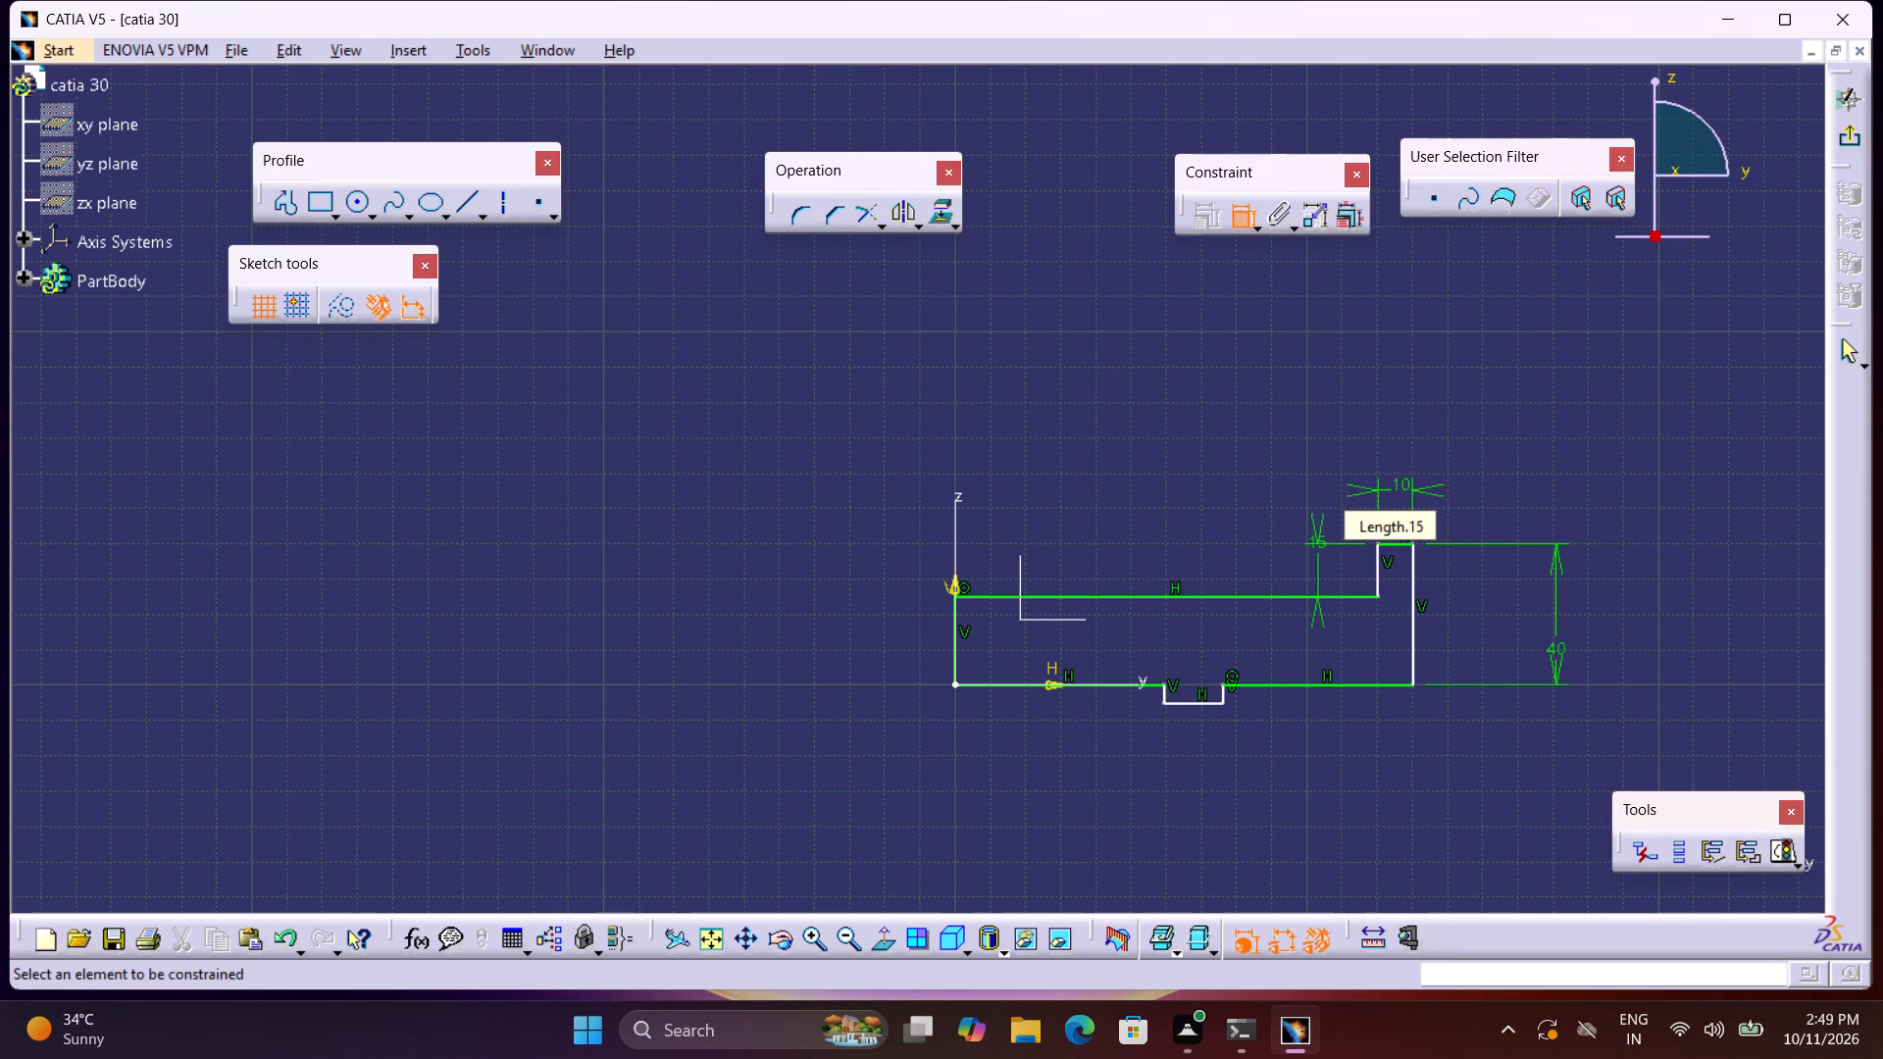
Set the distance between the long upper edge and the bottom step's horizontal edge to 20 mm.
click(1208, 702)
click(1219, 597)
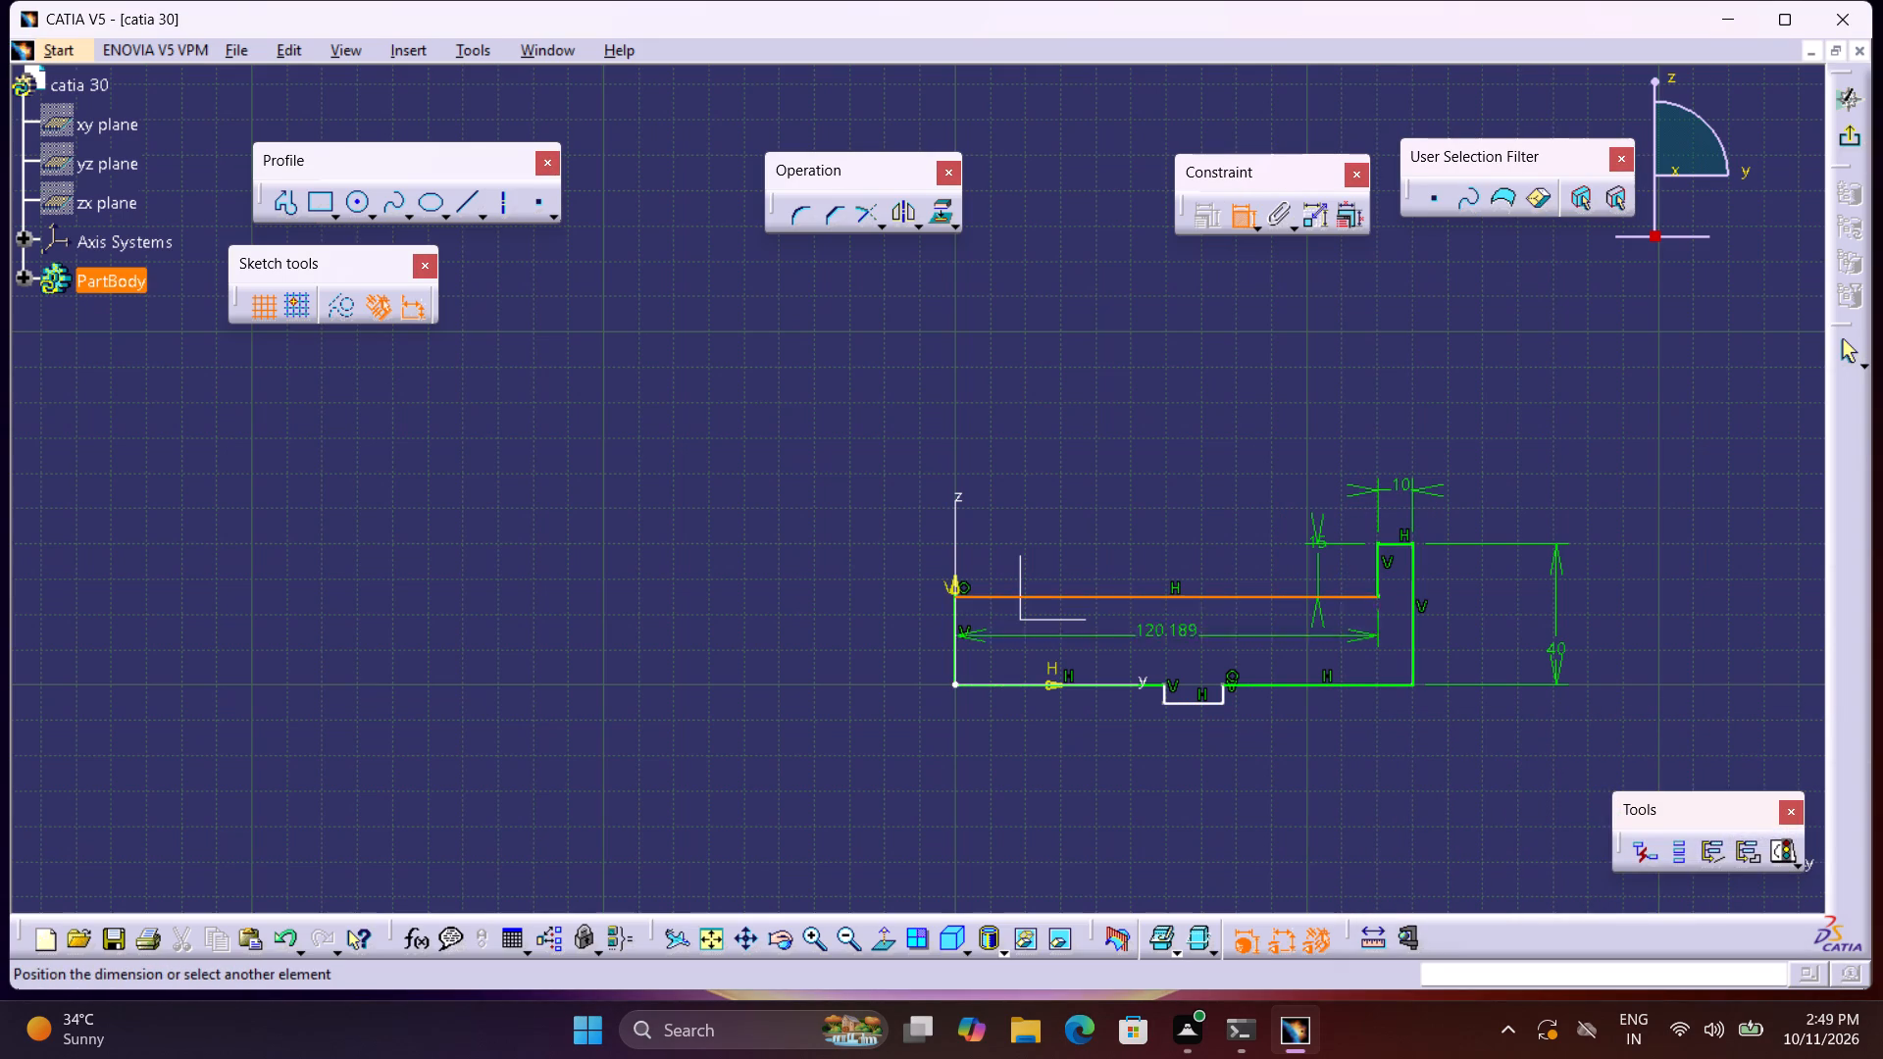
click(1209, 703)
click(712, 687)
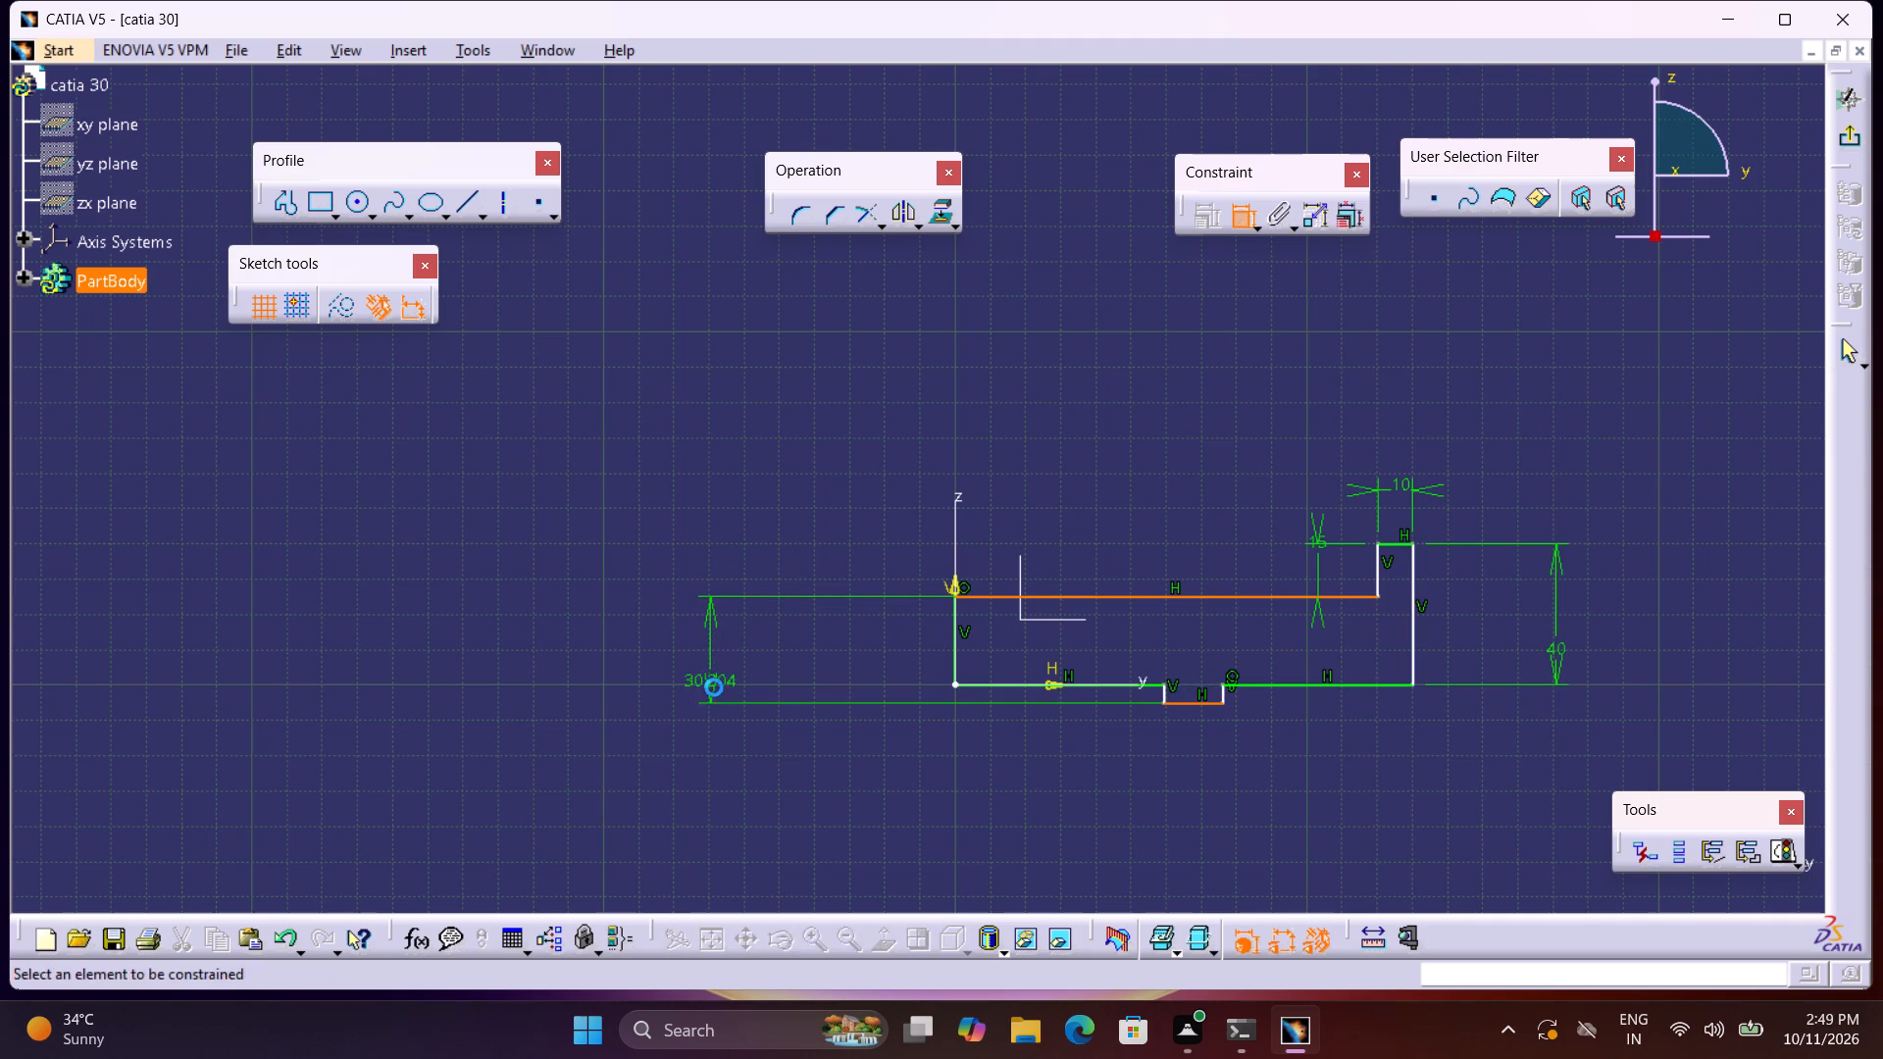
double_click(717, 686)
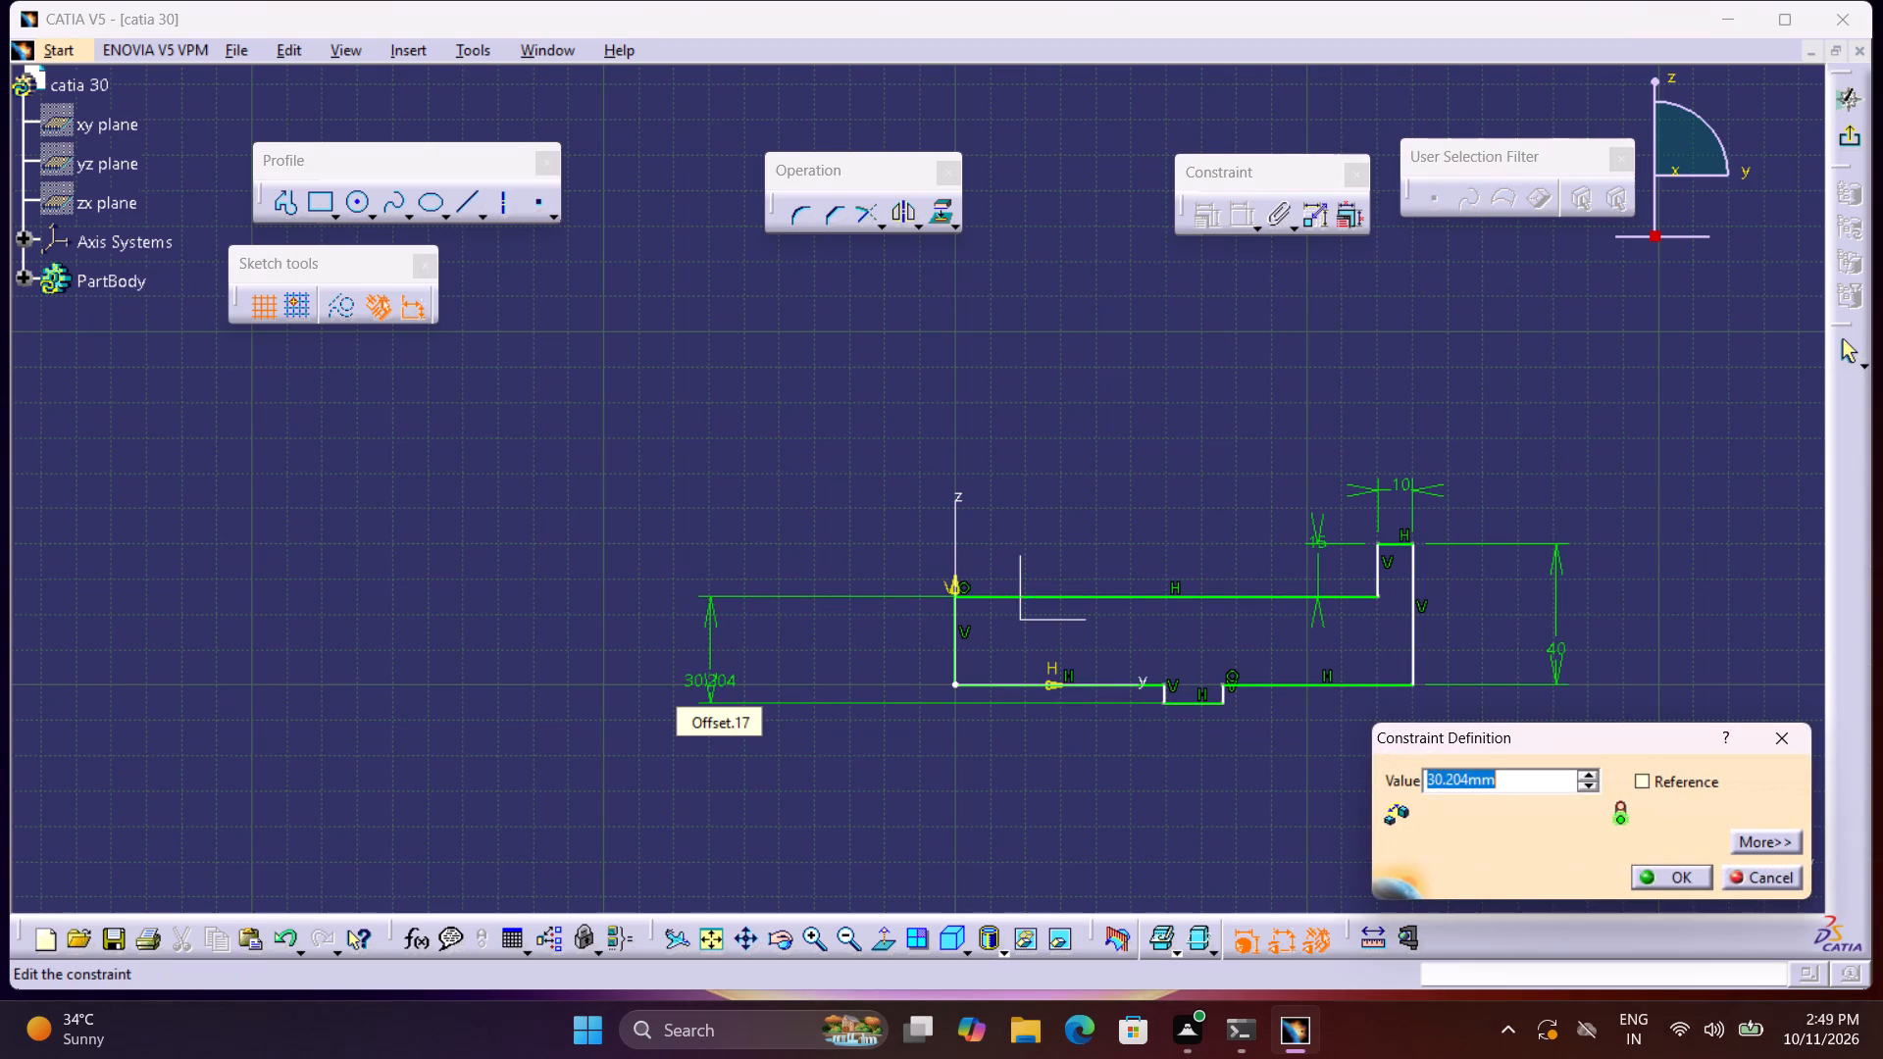
text(20)
key(Return)
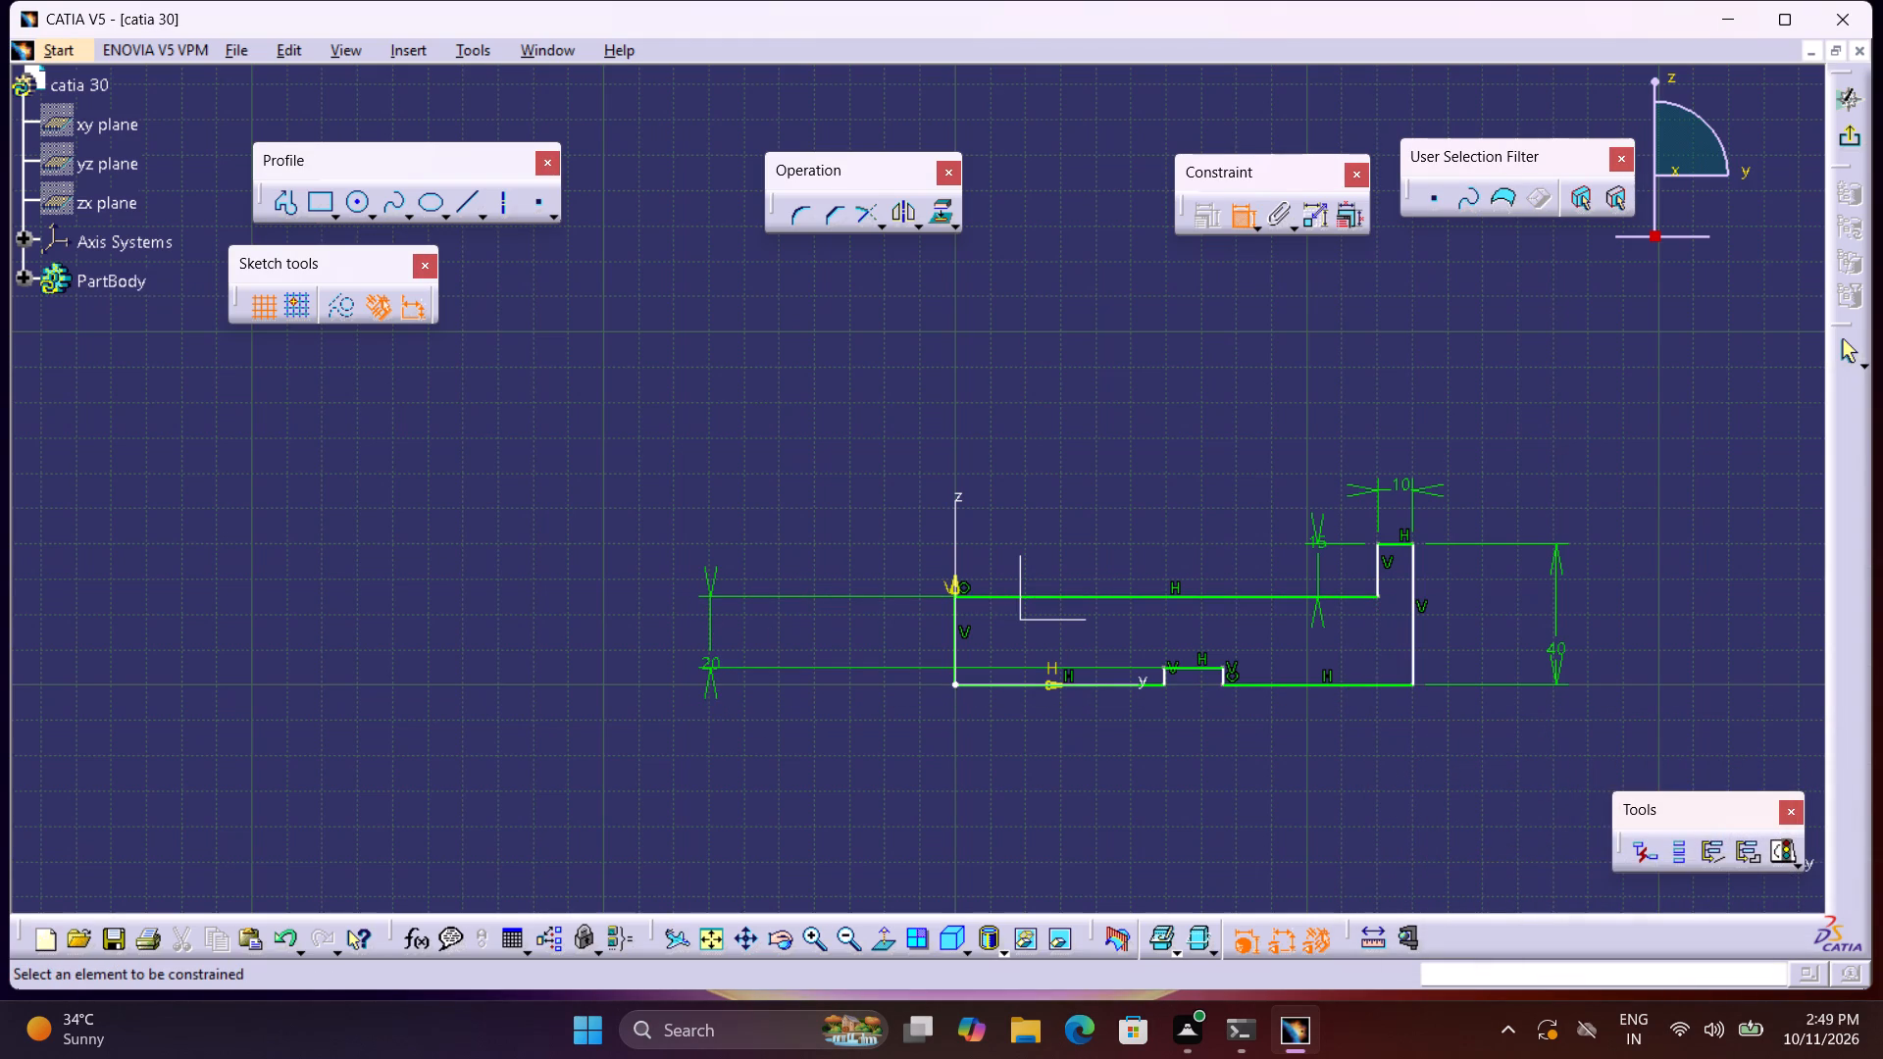
Set the distance from the vertical edge at the origin to the near side of the bottom notch to 25 mm.
click(956, 676)
click(1167, 676)
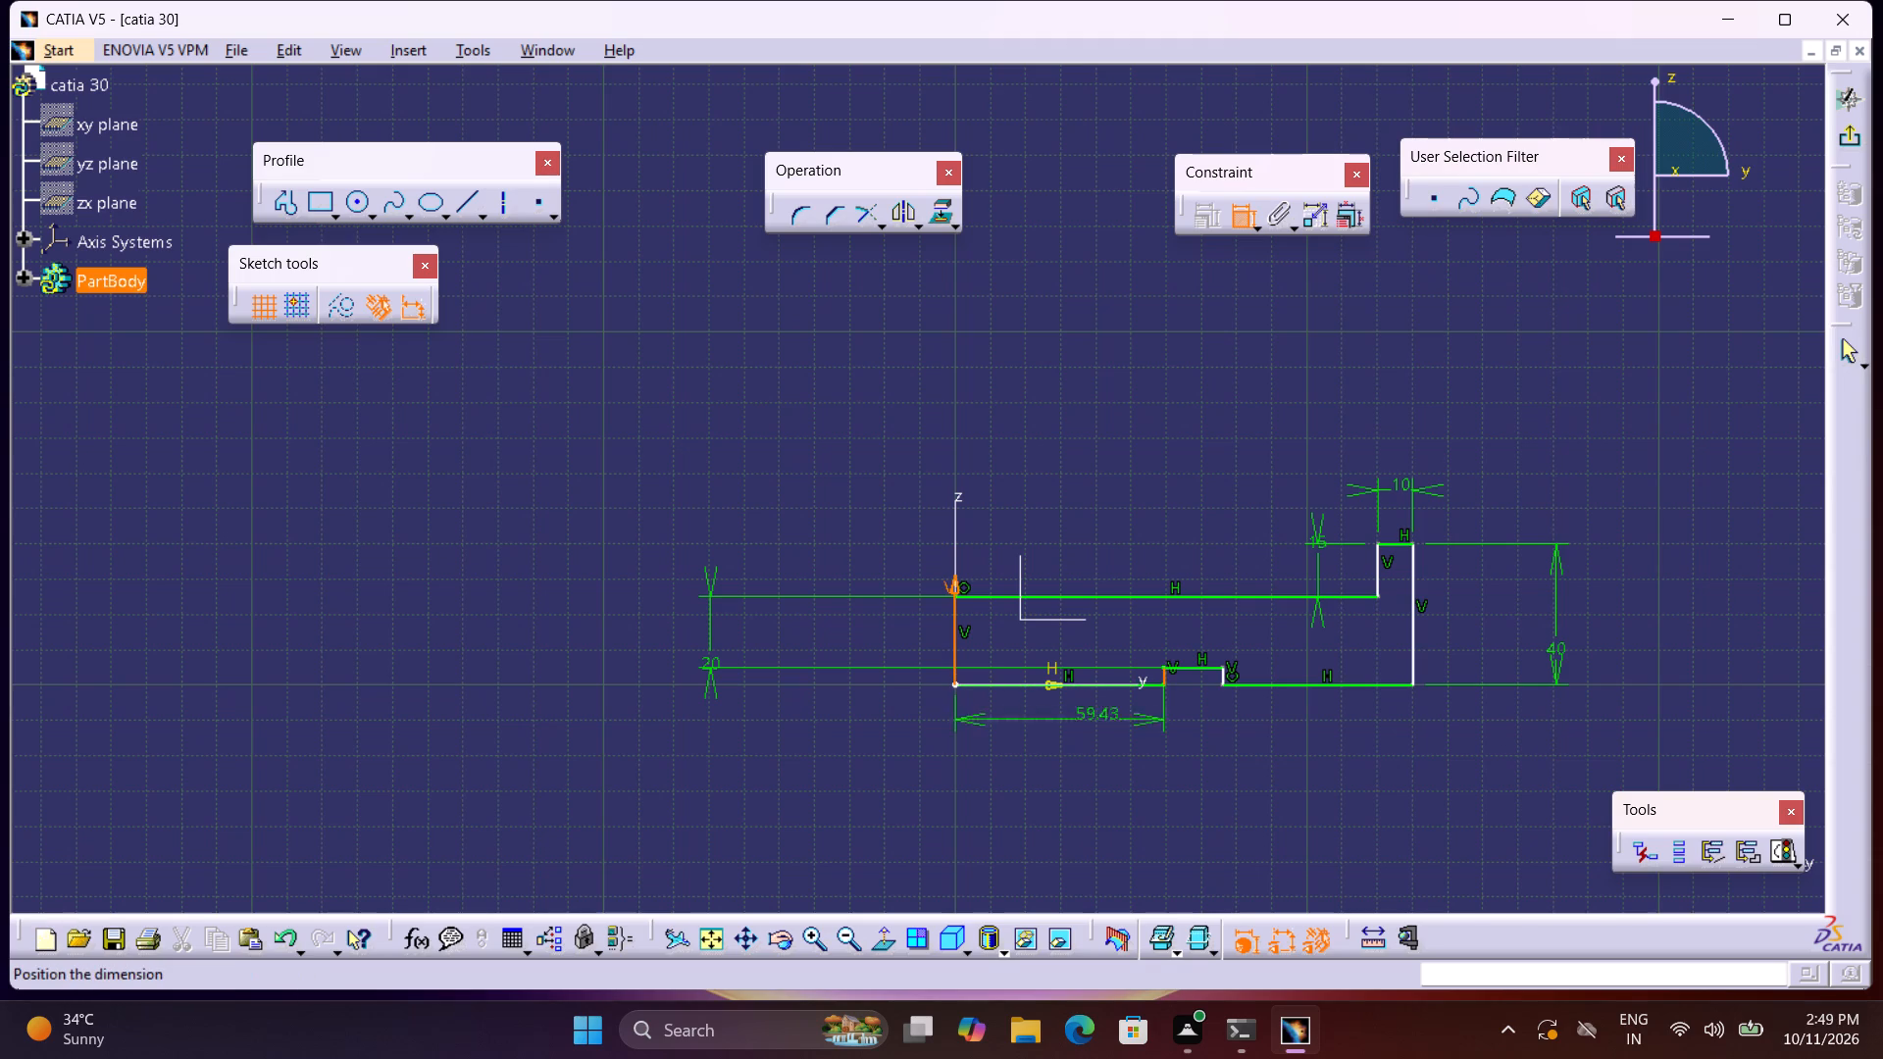
click(1082, 748)
double_click(1086, 742)
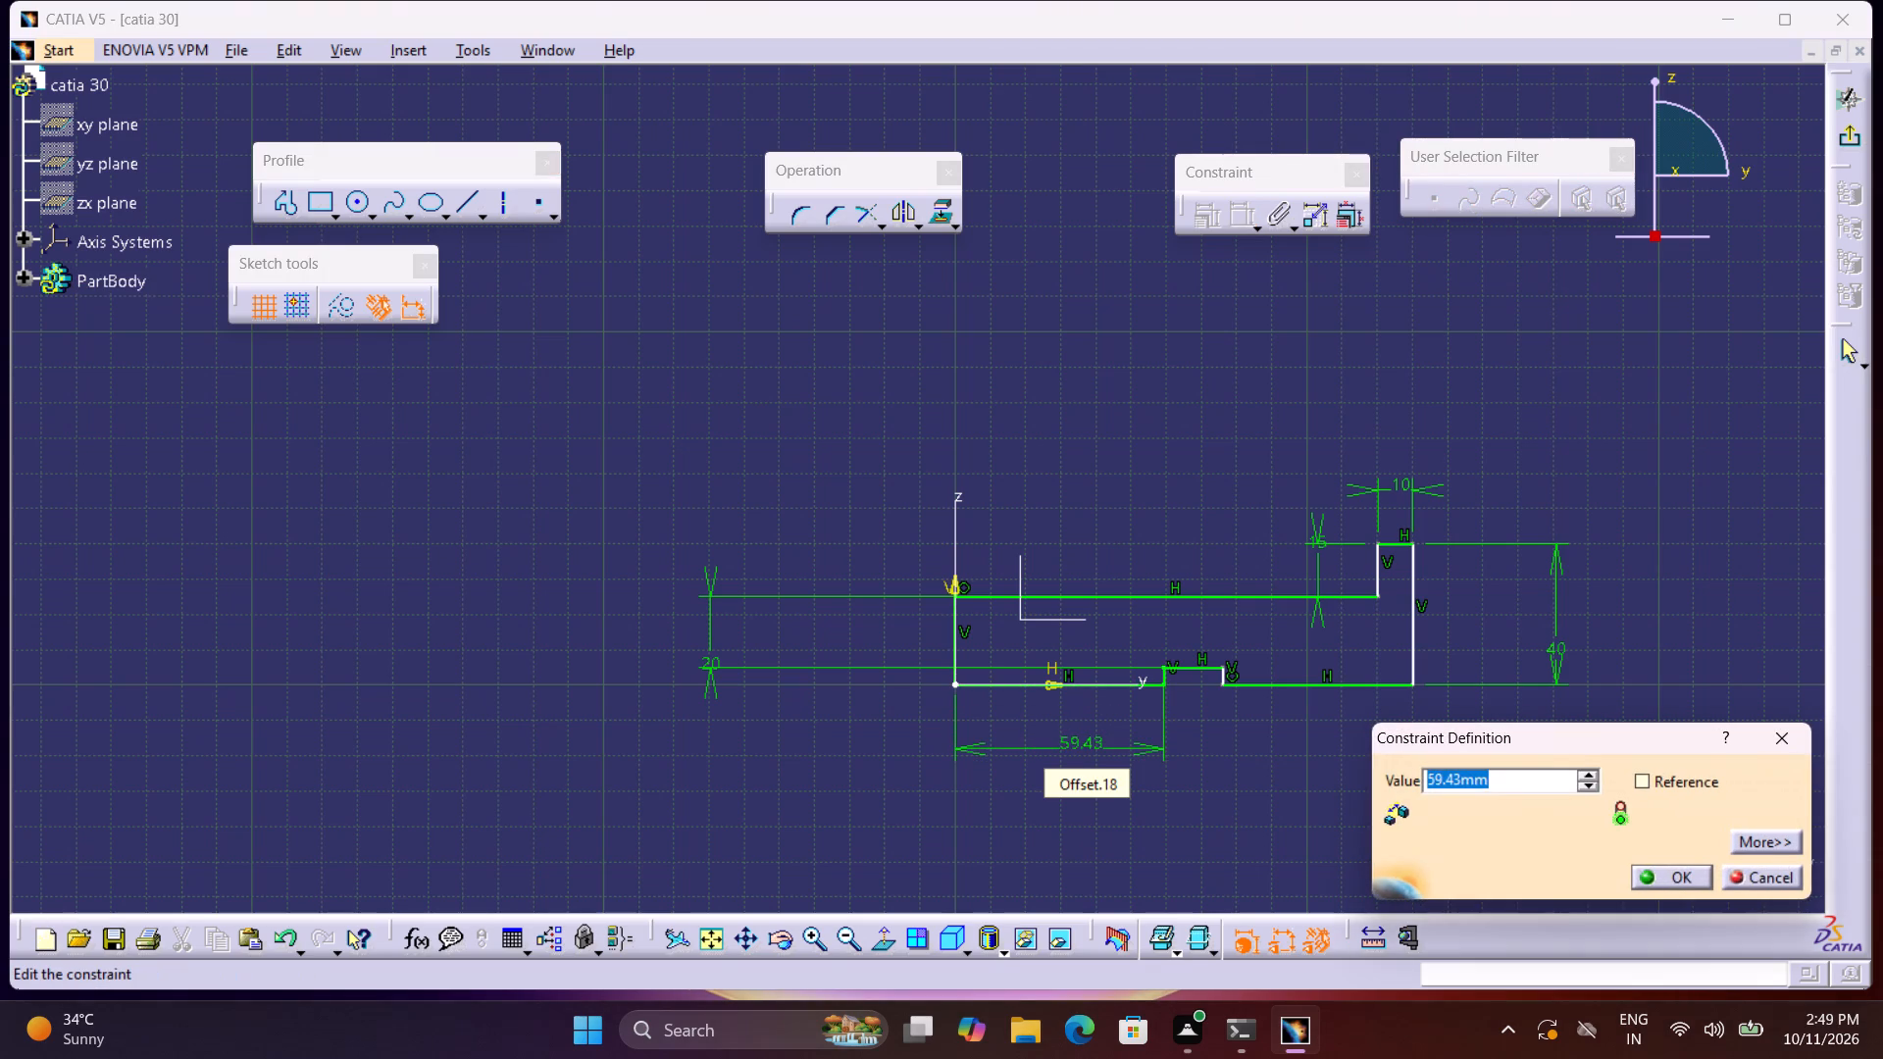
text(25)
key(Return)
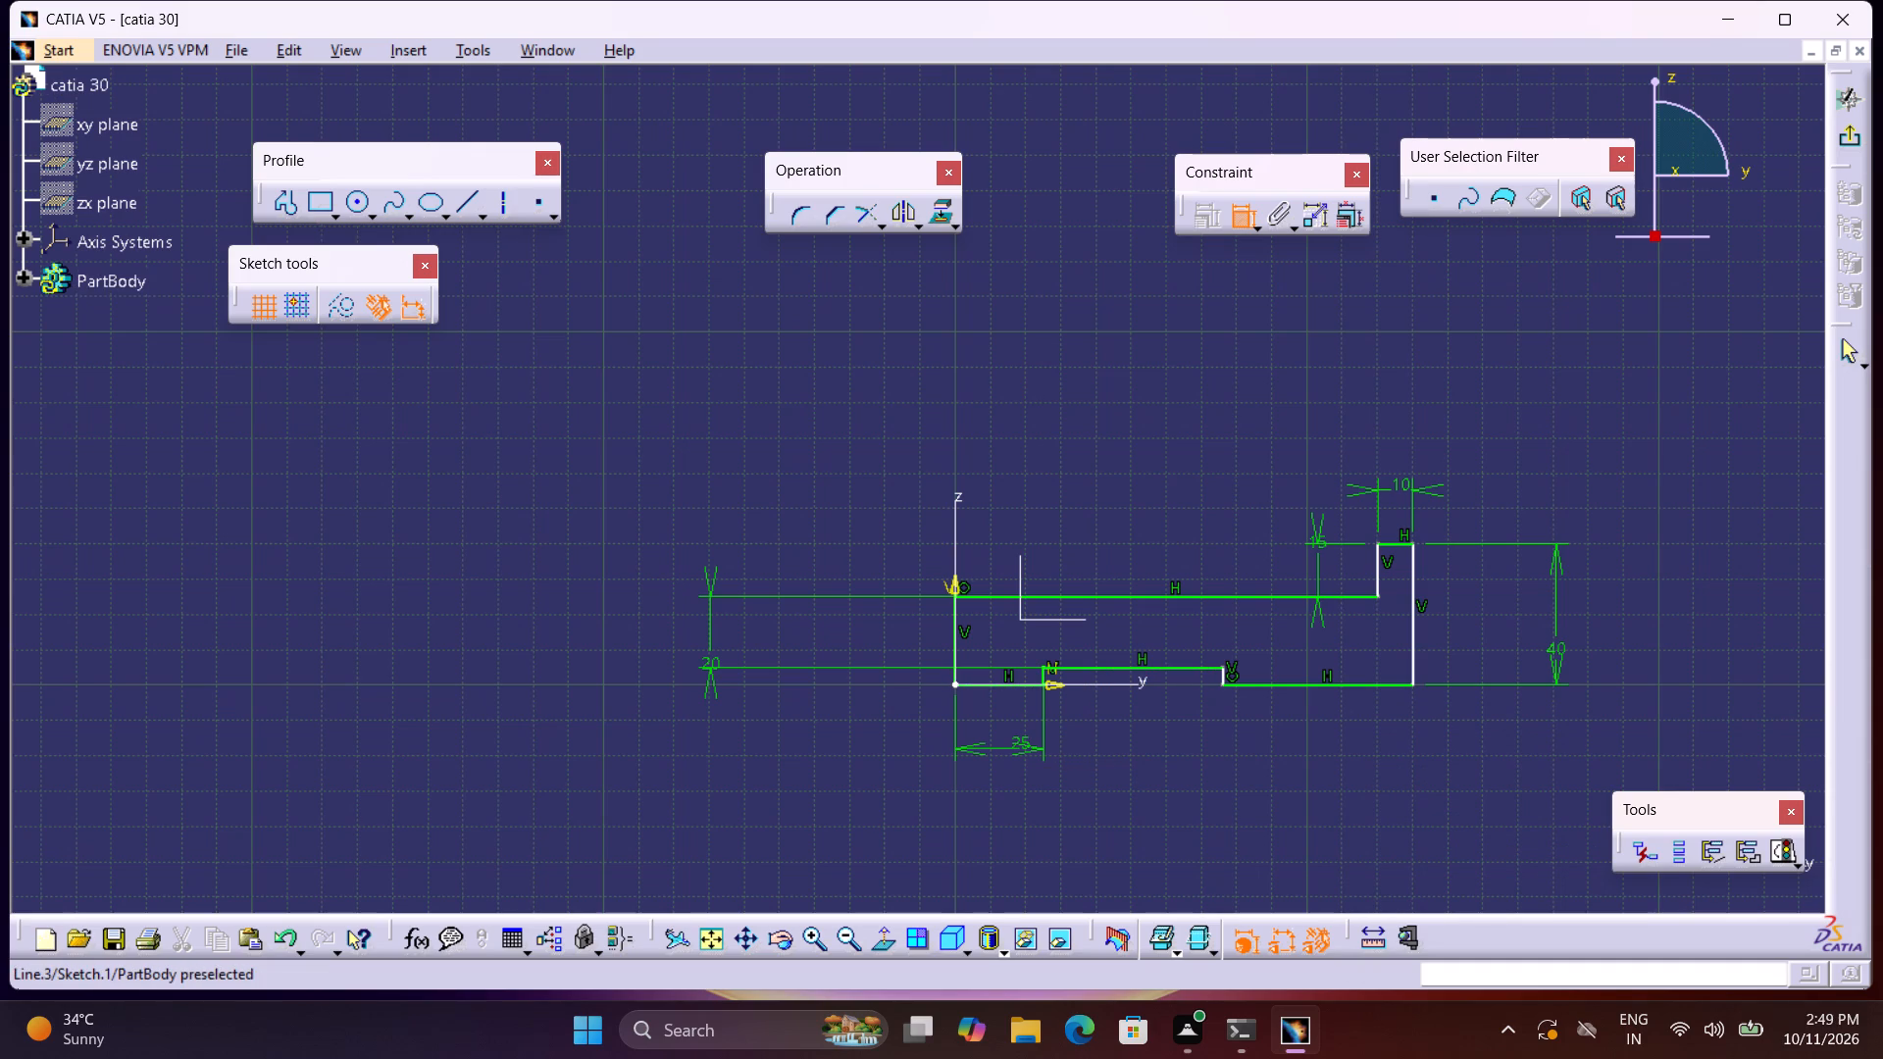
Dimension the vertical distance between the long upper edge and the bottom edge beyond the notch.
click(1301, 687)
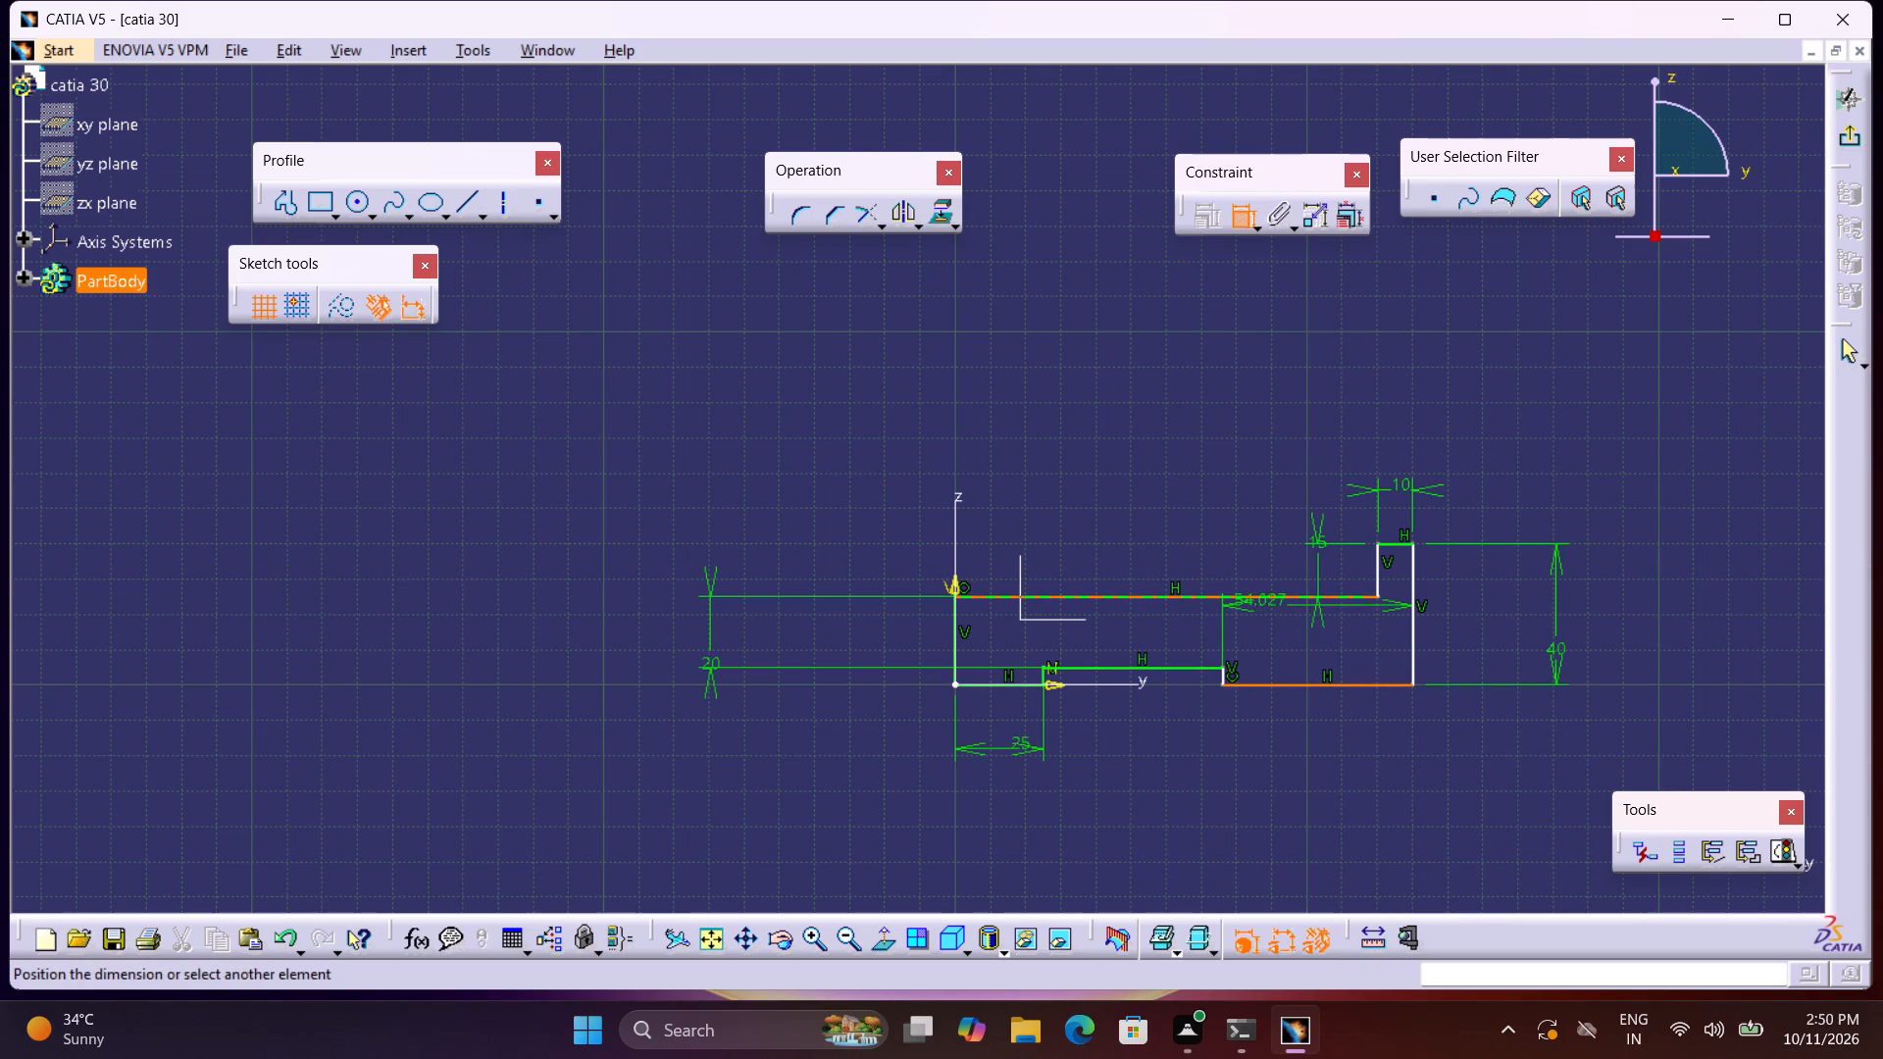
click(1262, 596)
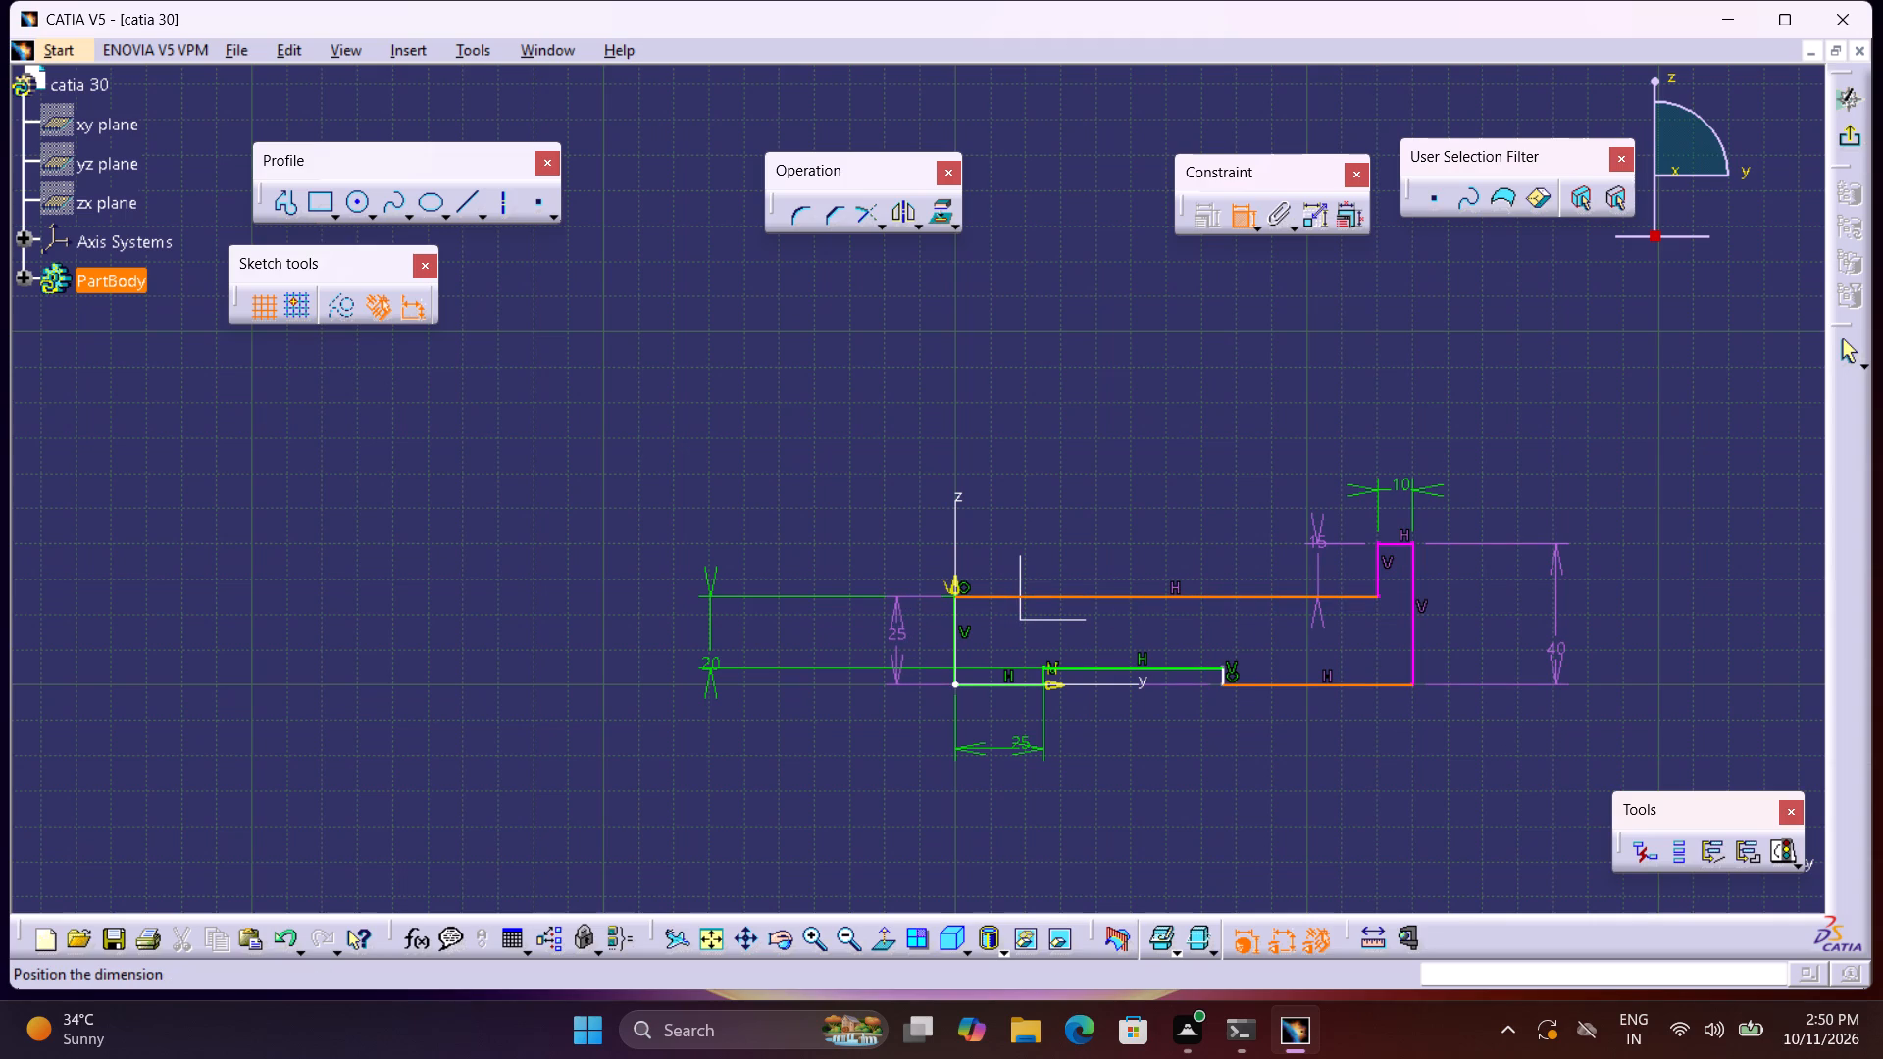
click(897, 639)
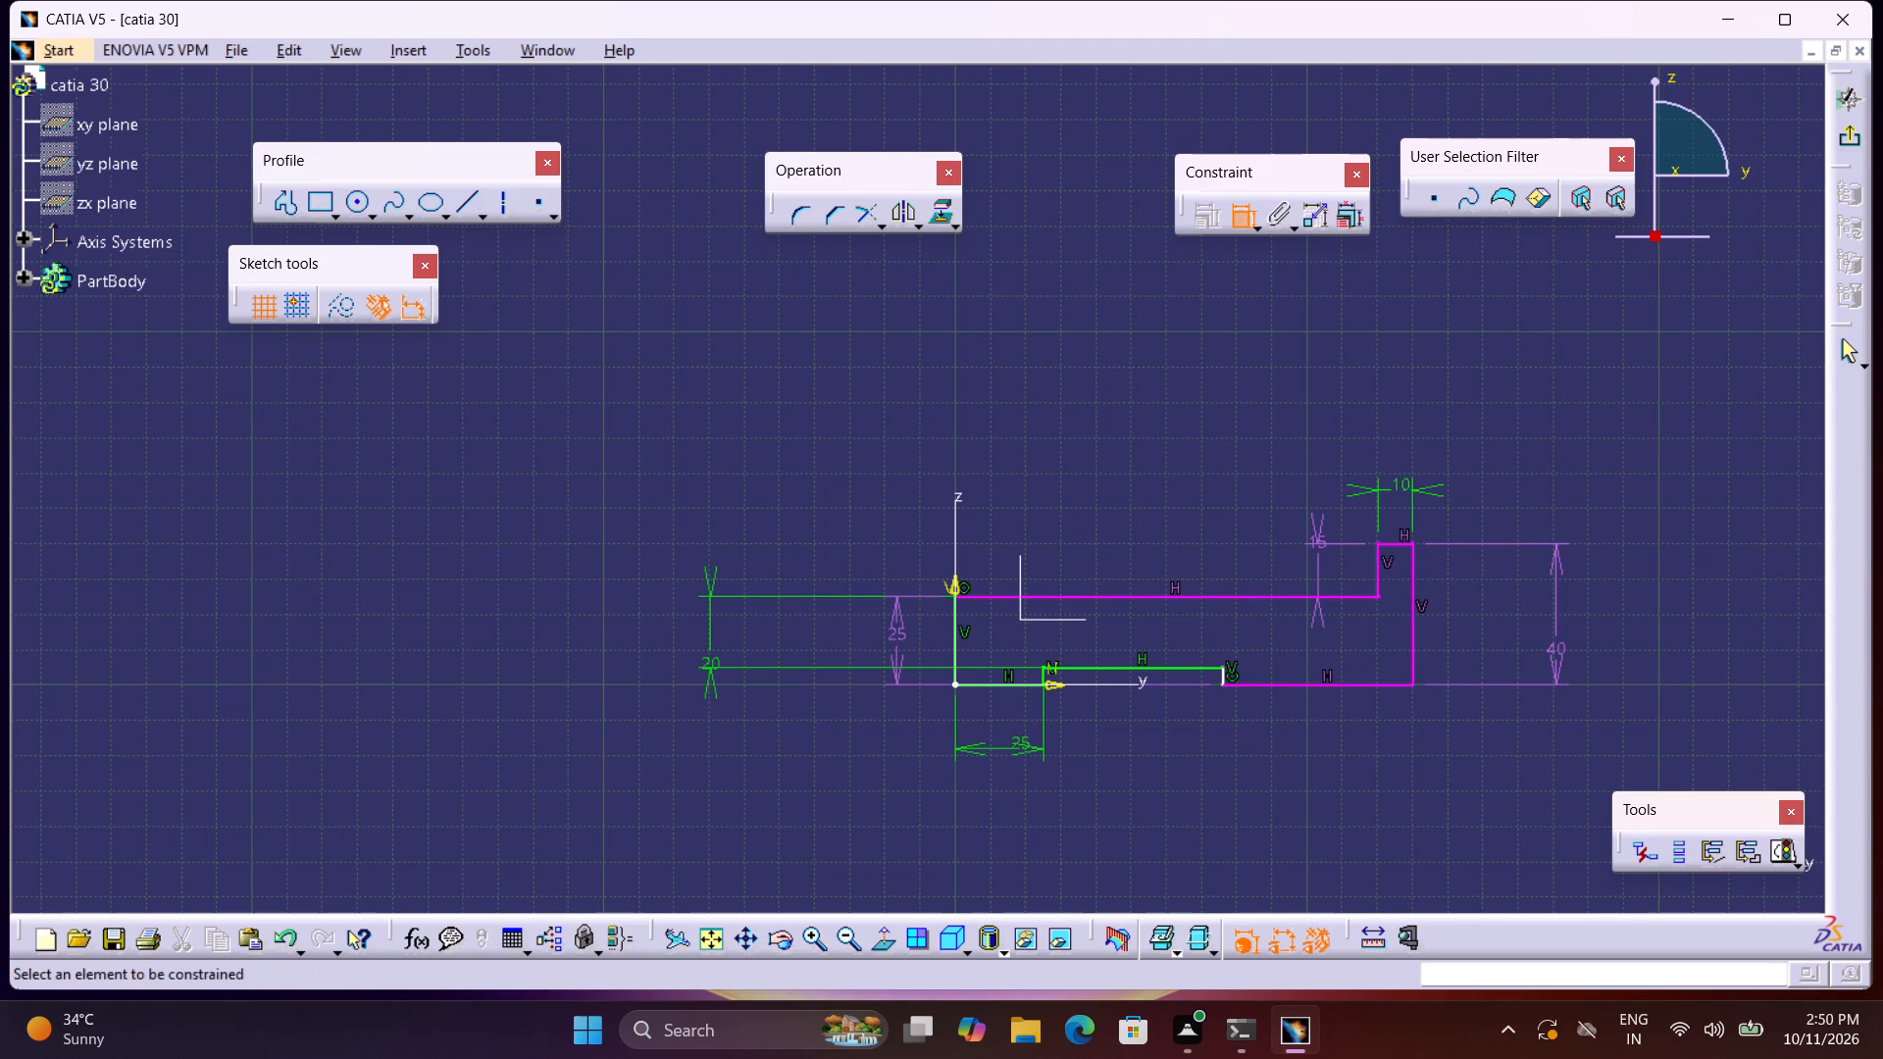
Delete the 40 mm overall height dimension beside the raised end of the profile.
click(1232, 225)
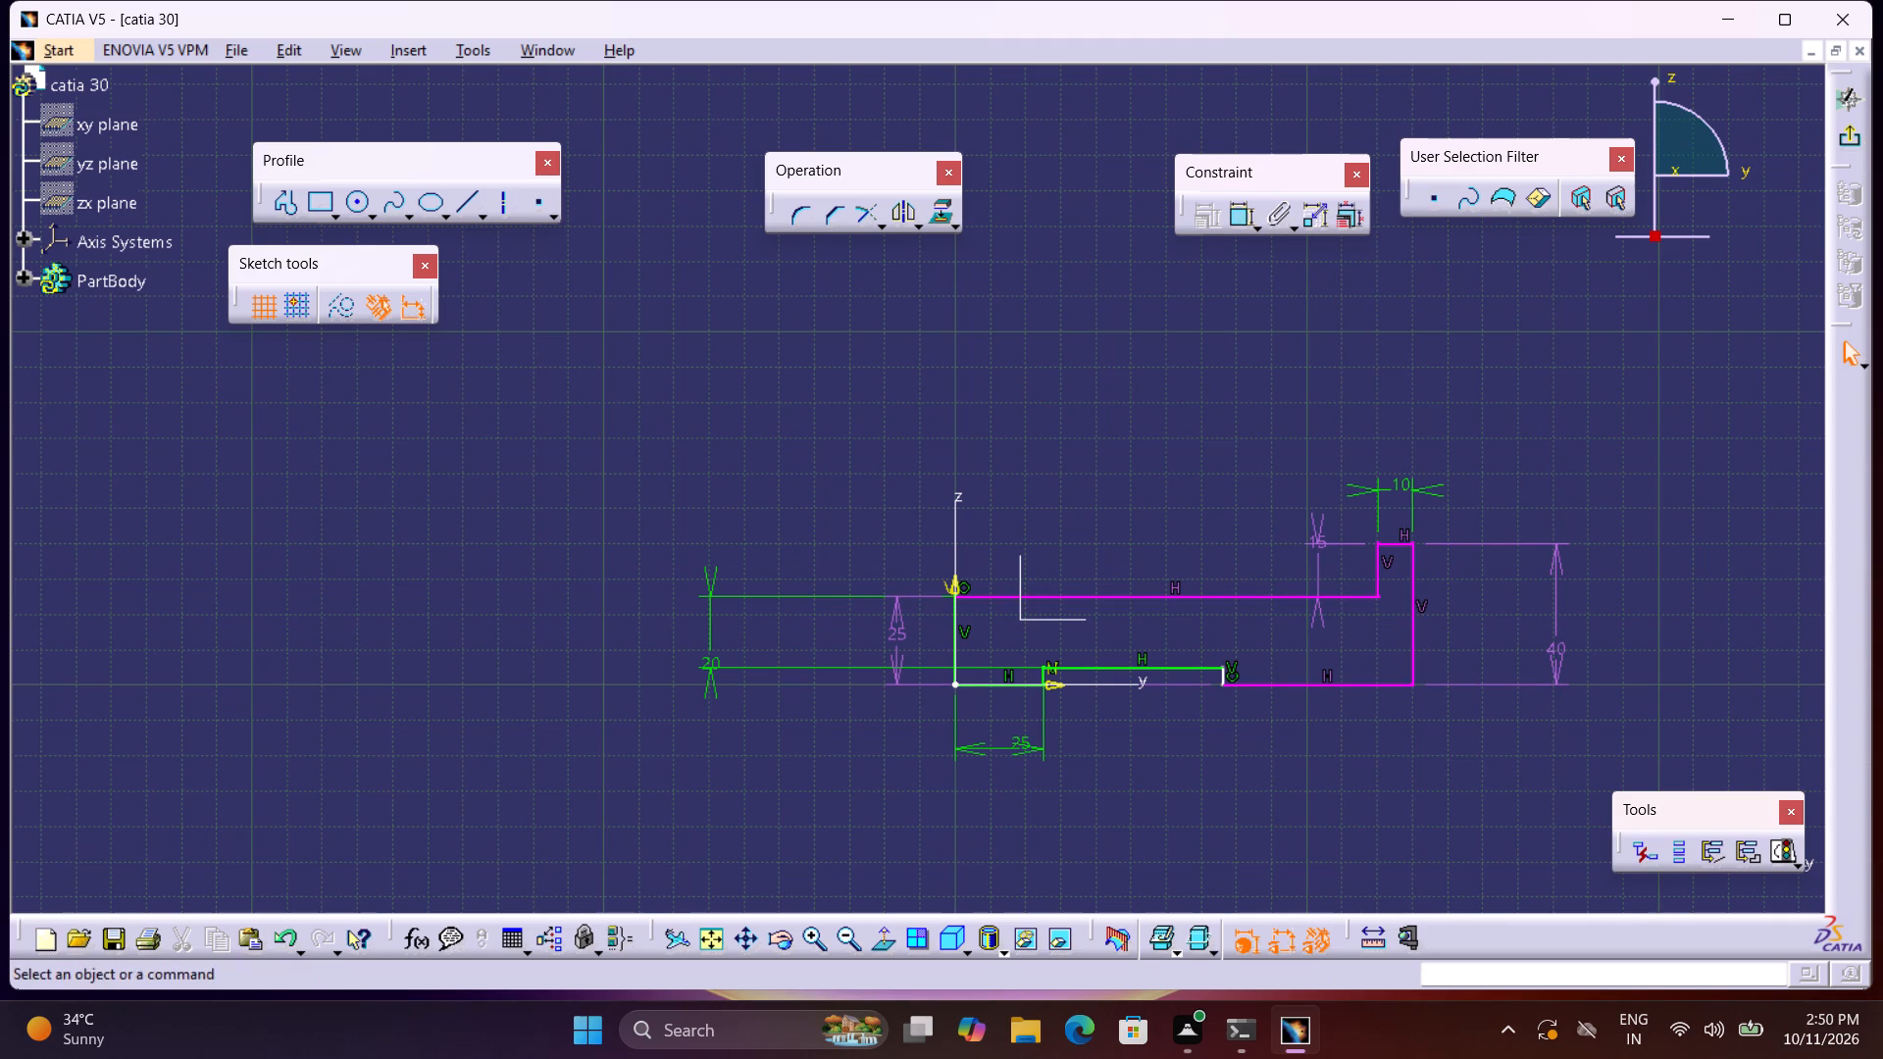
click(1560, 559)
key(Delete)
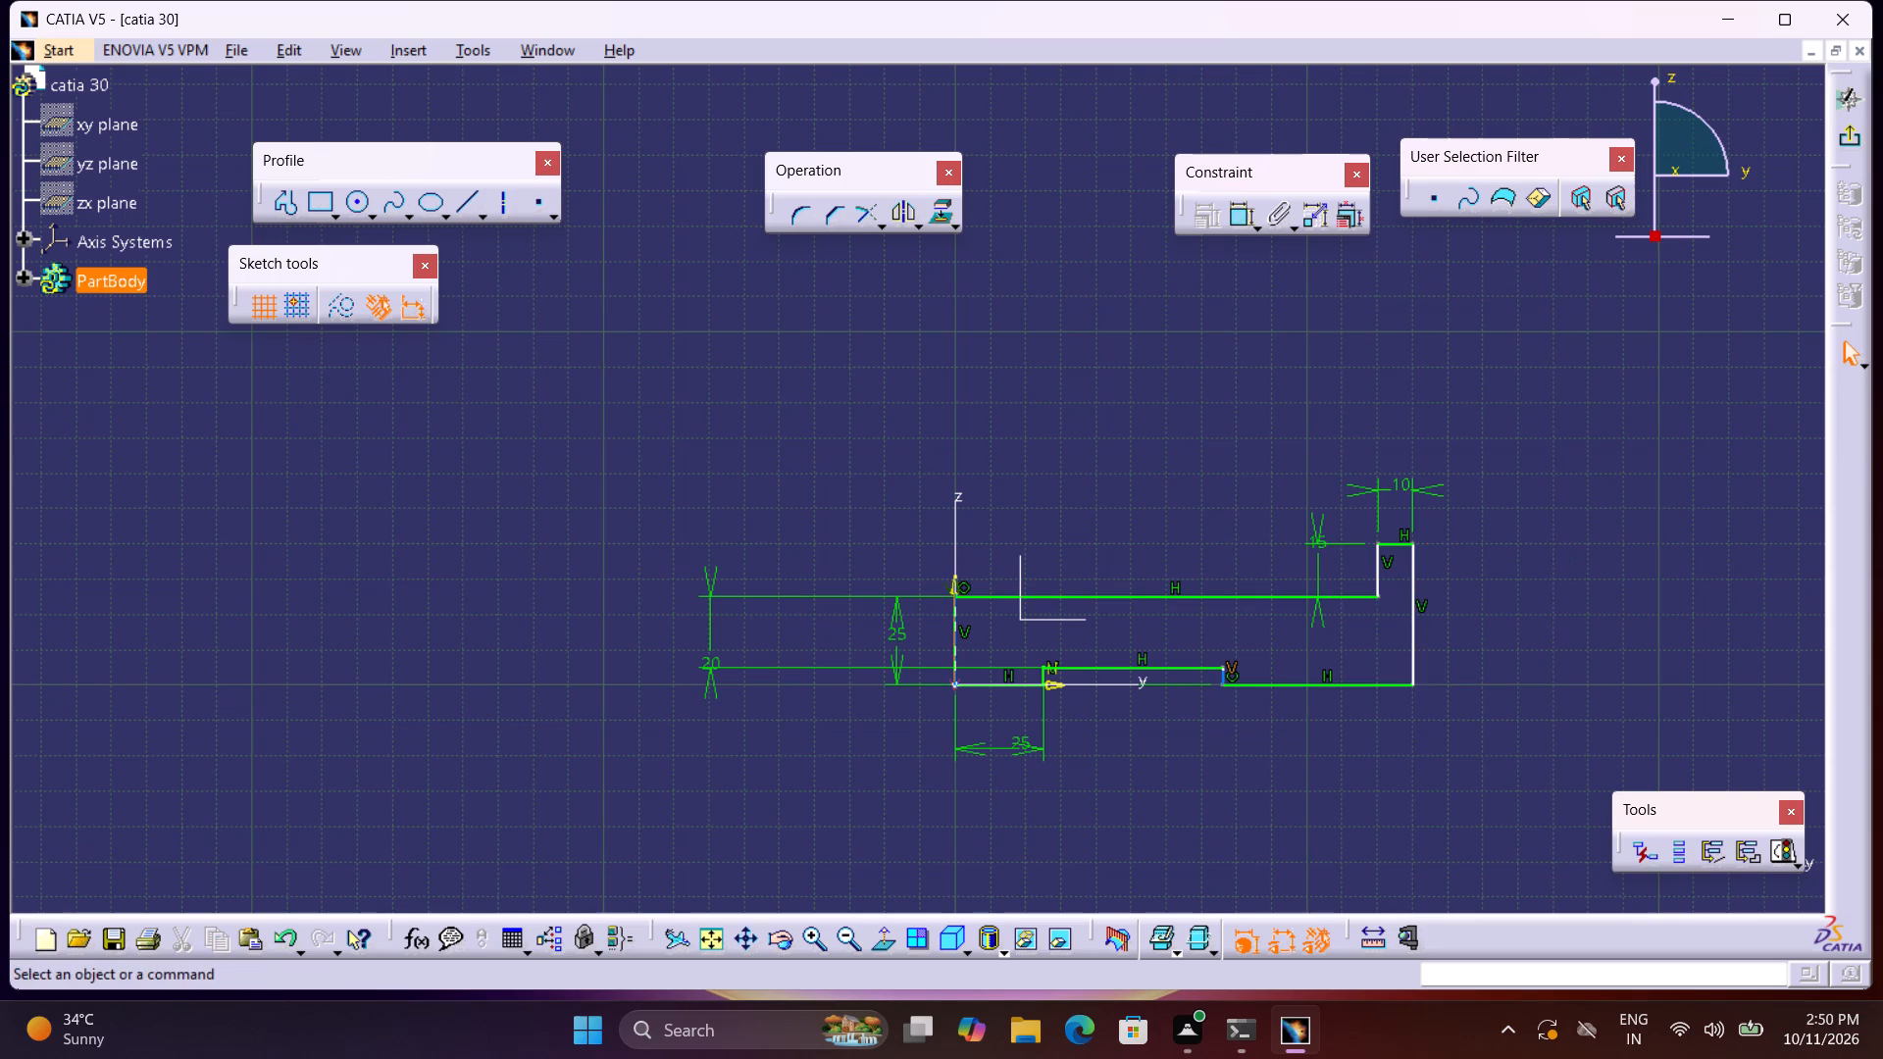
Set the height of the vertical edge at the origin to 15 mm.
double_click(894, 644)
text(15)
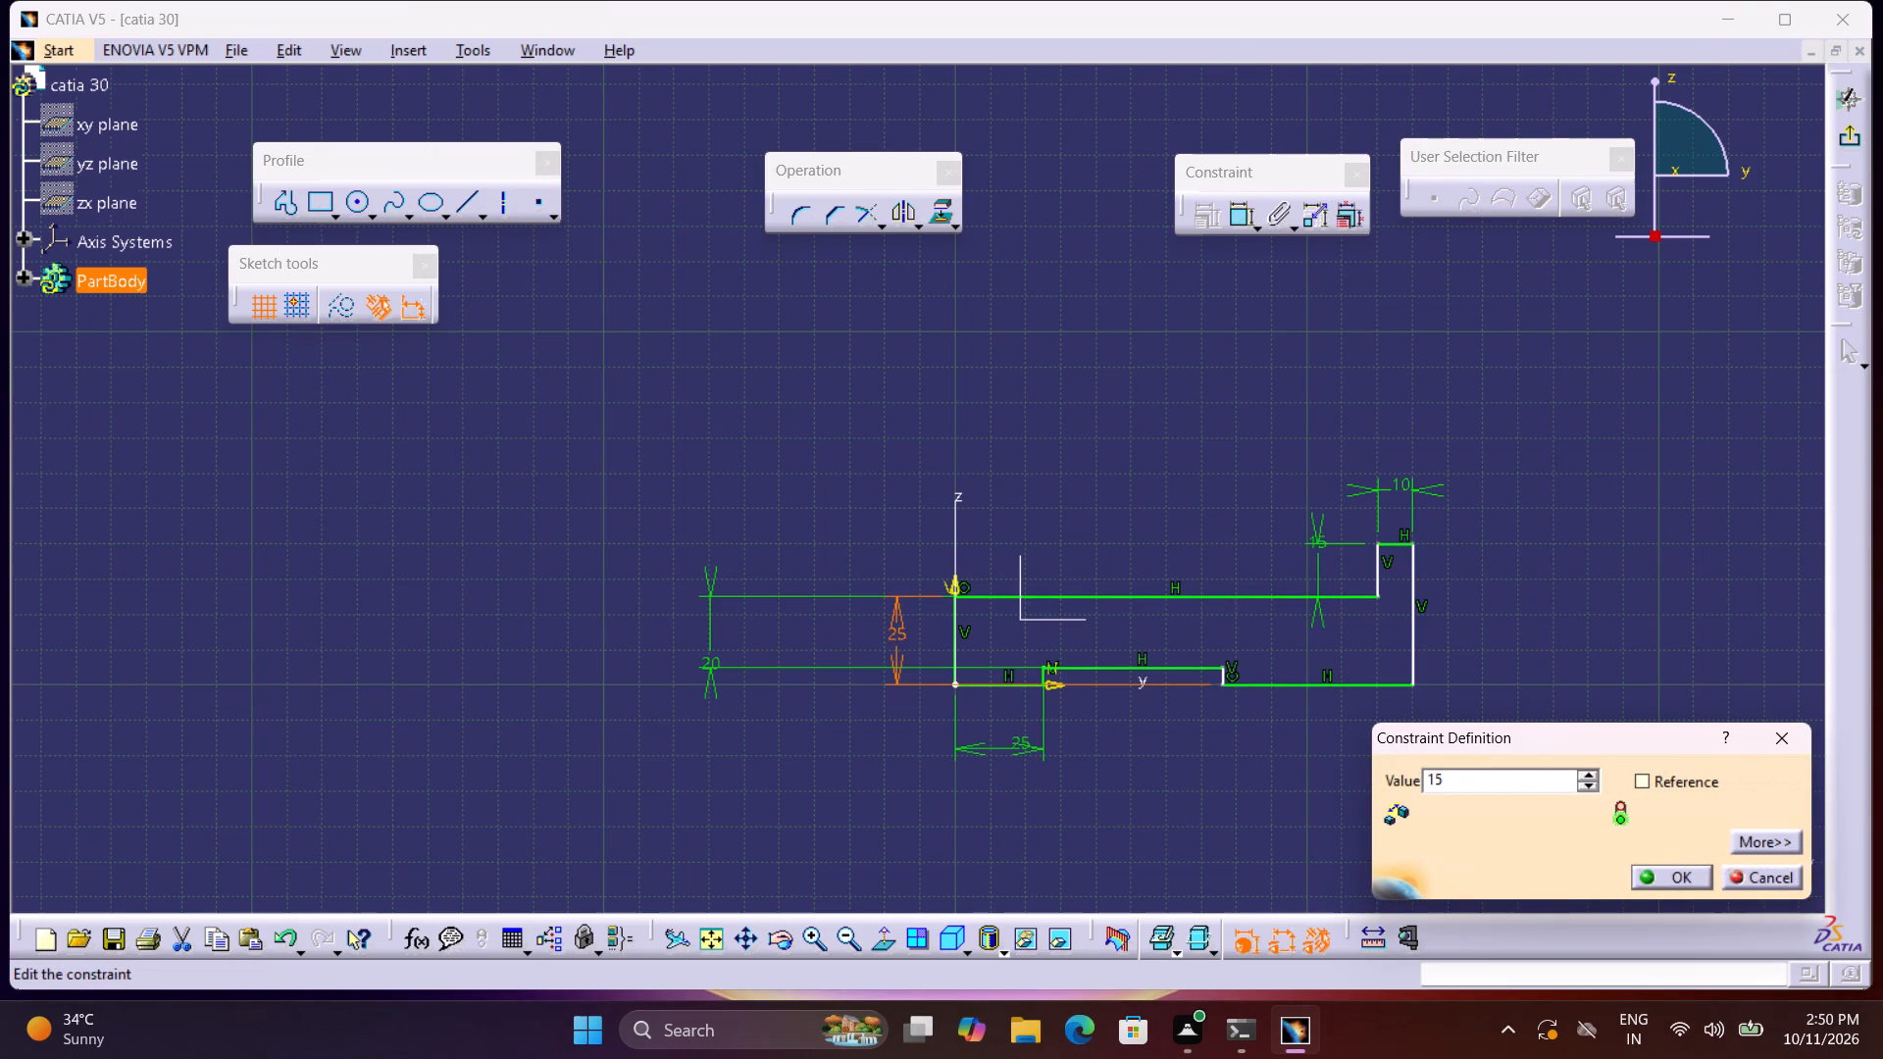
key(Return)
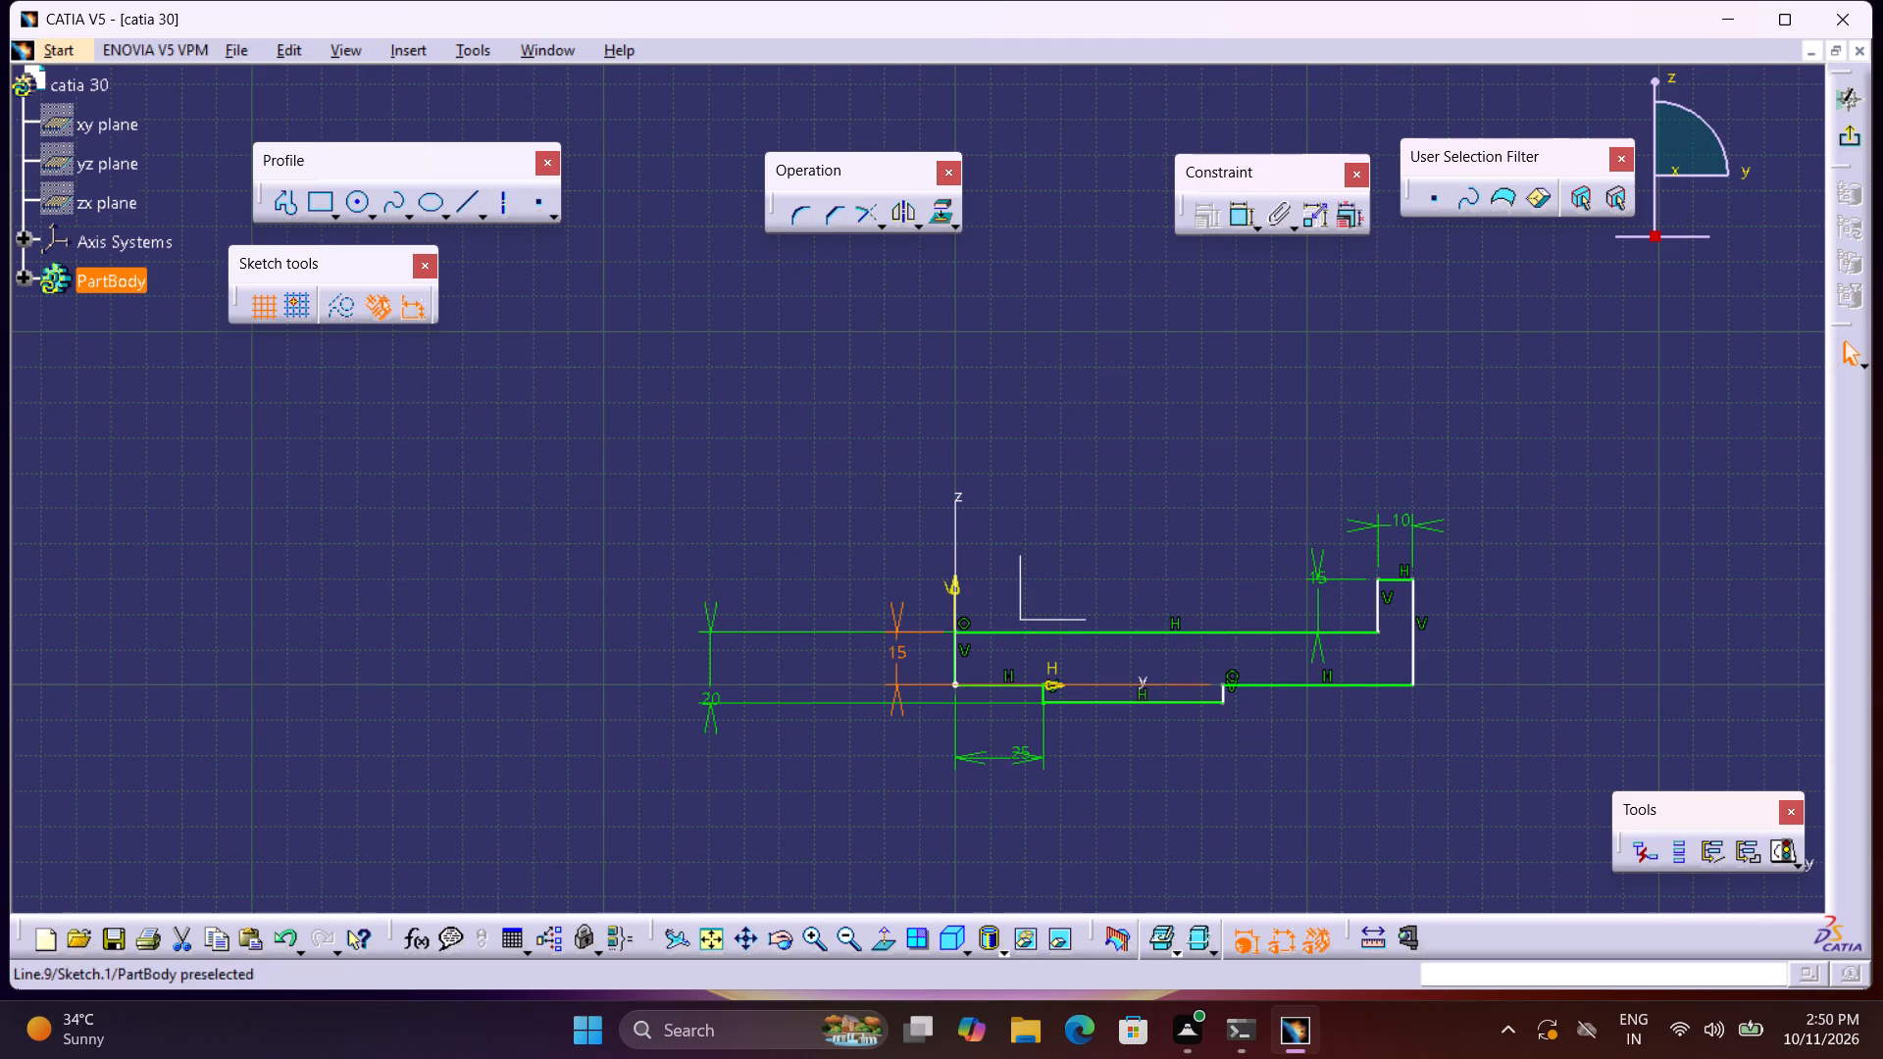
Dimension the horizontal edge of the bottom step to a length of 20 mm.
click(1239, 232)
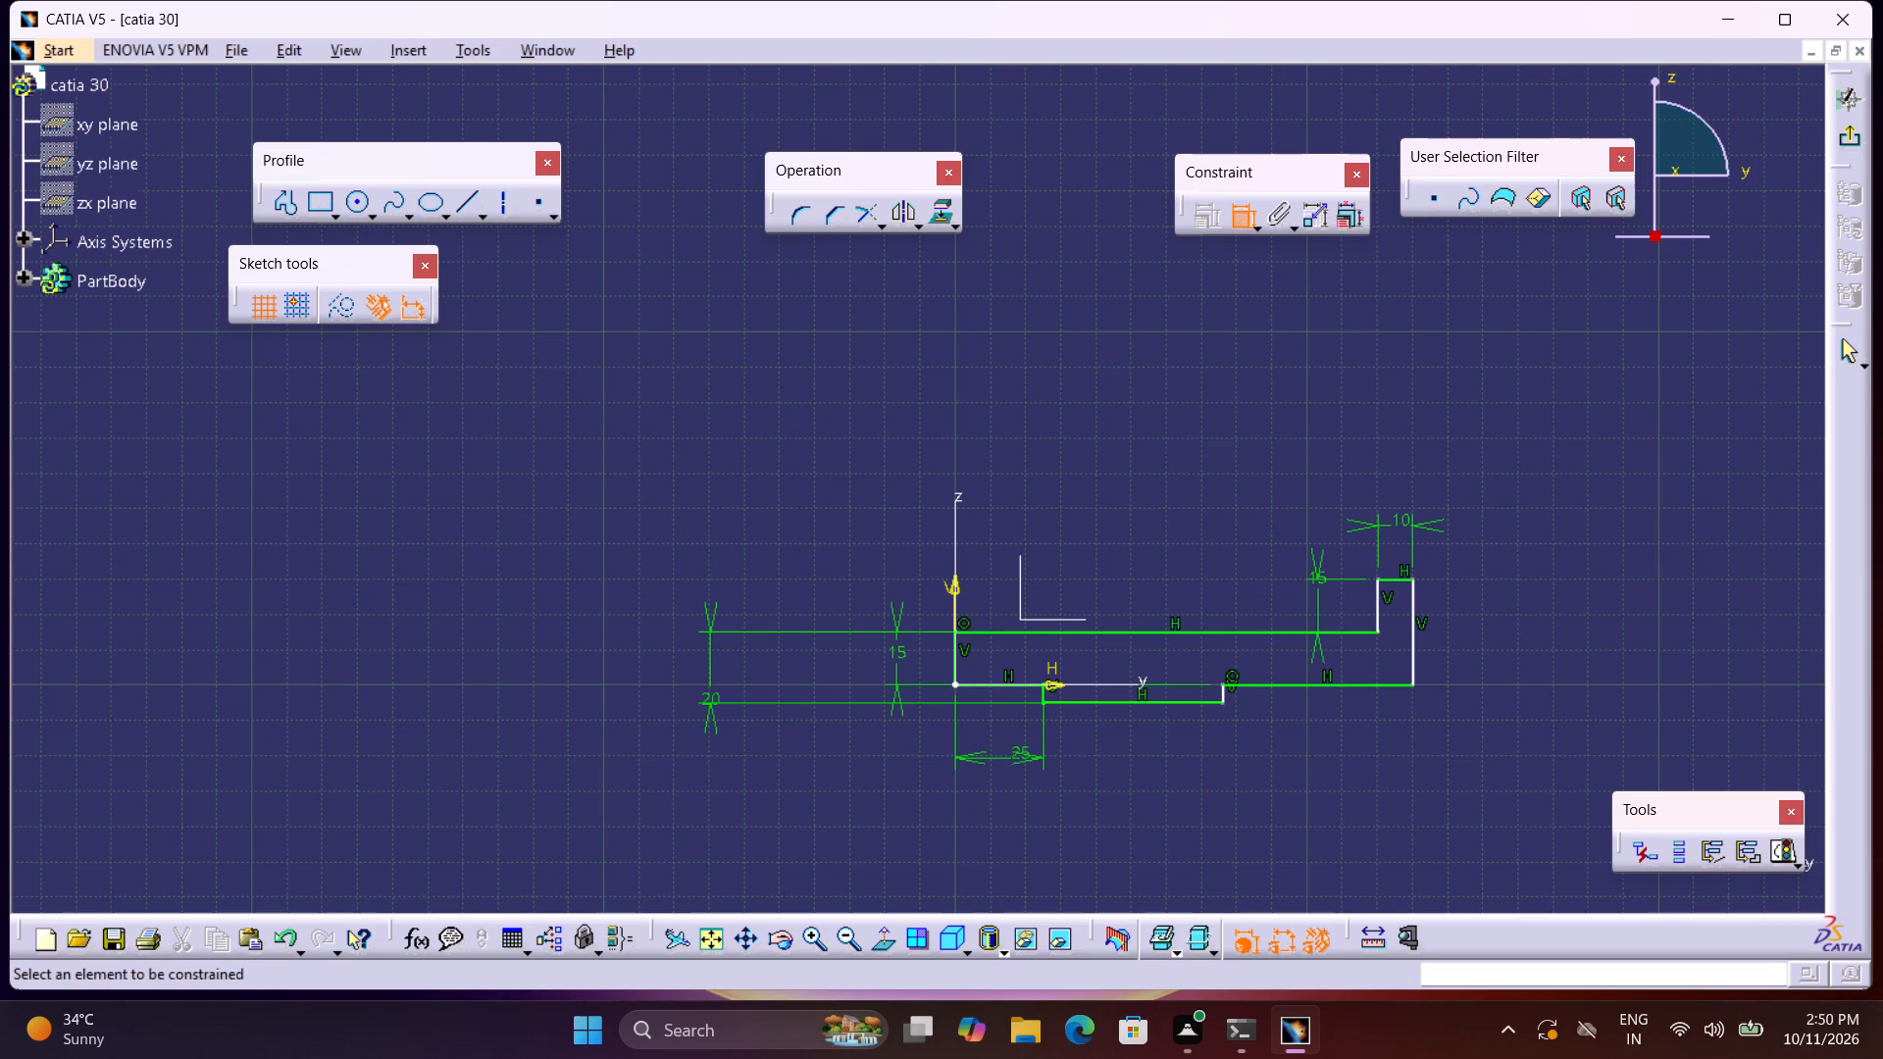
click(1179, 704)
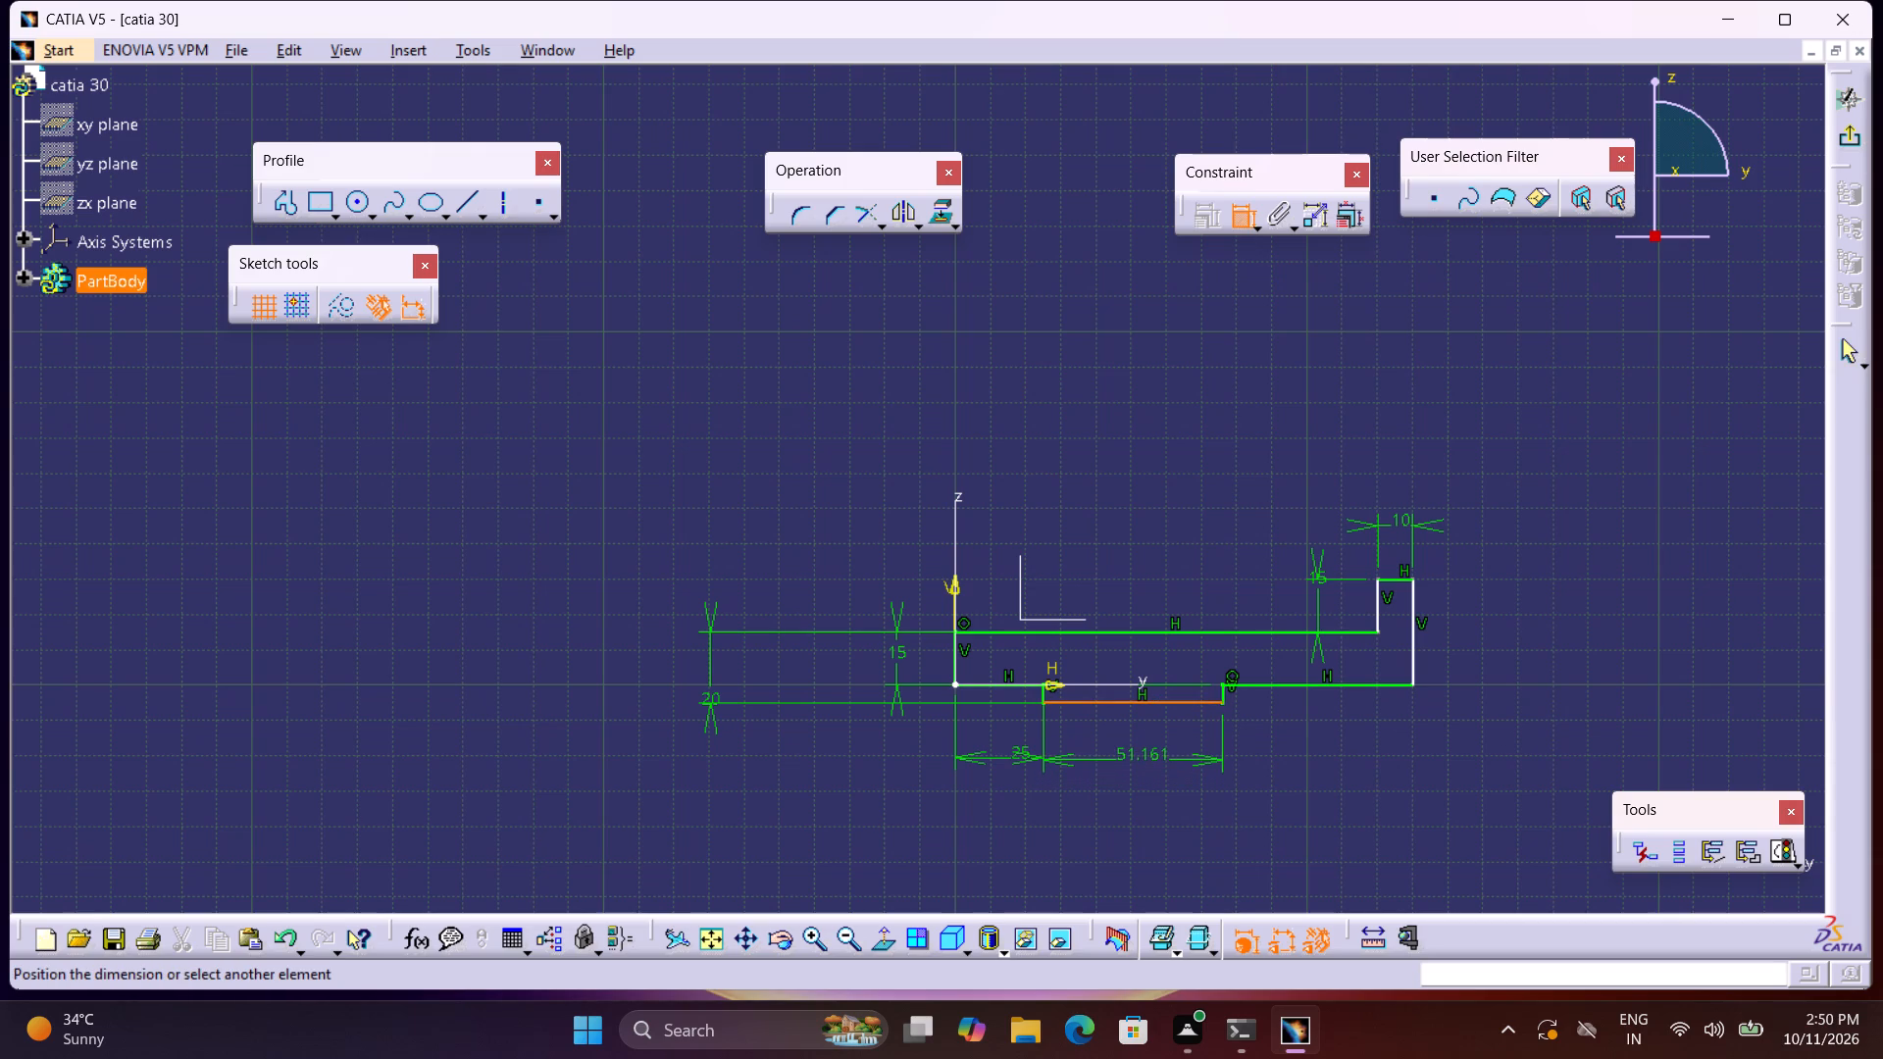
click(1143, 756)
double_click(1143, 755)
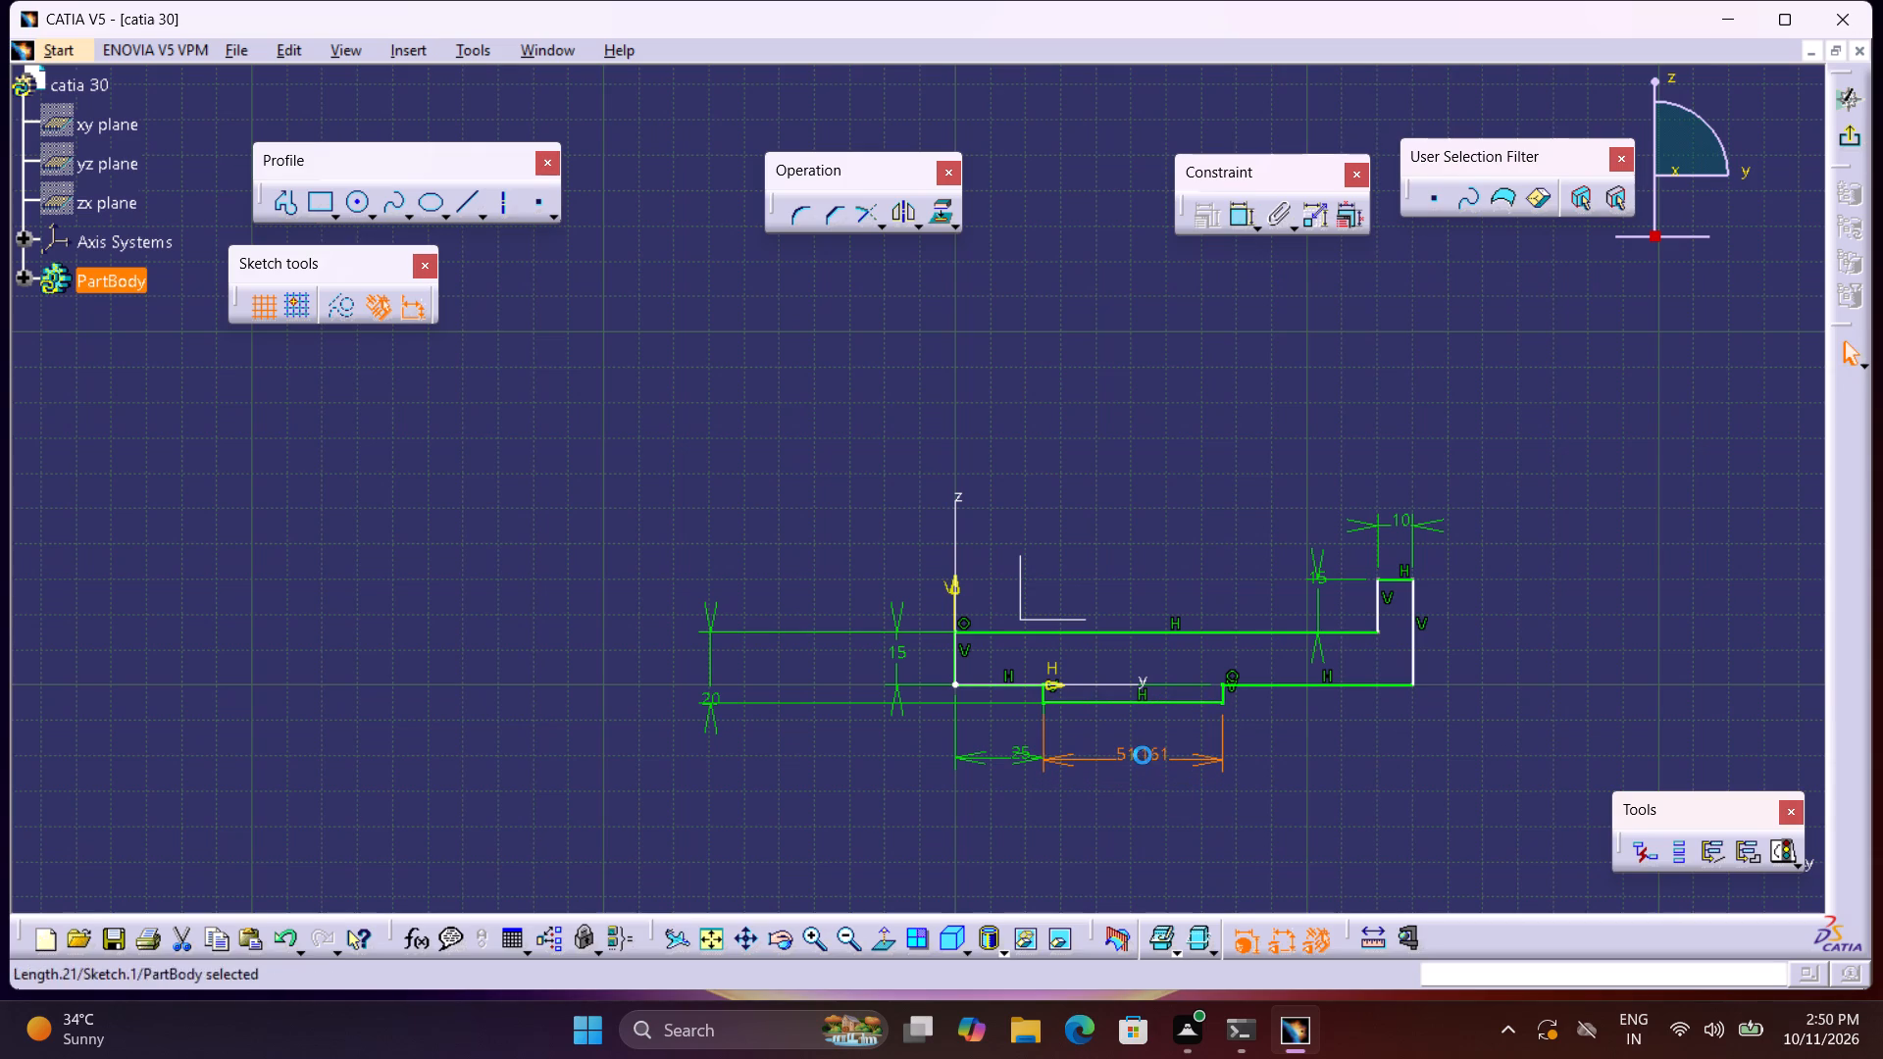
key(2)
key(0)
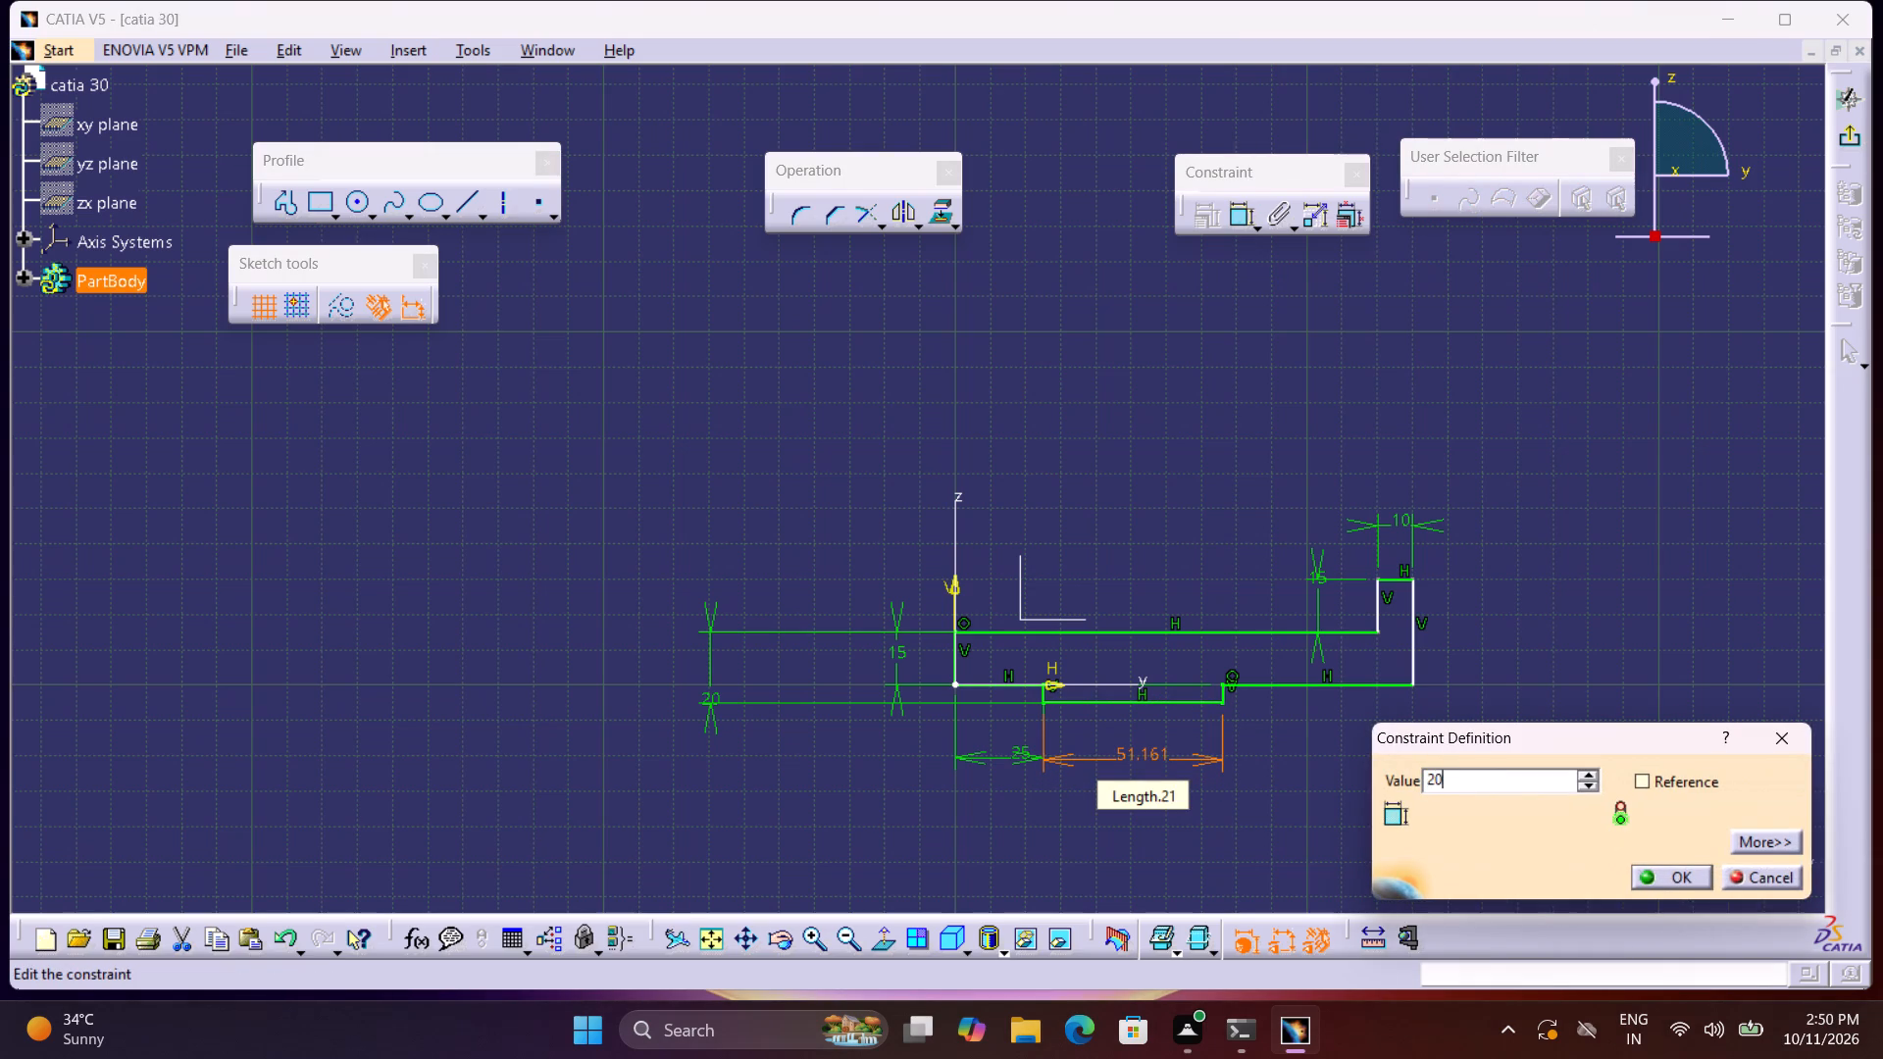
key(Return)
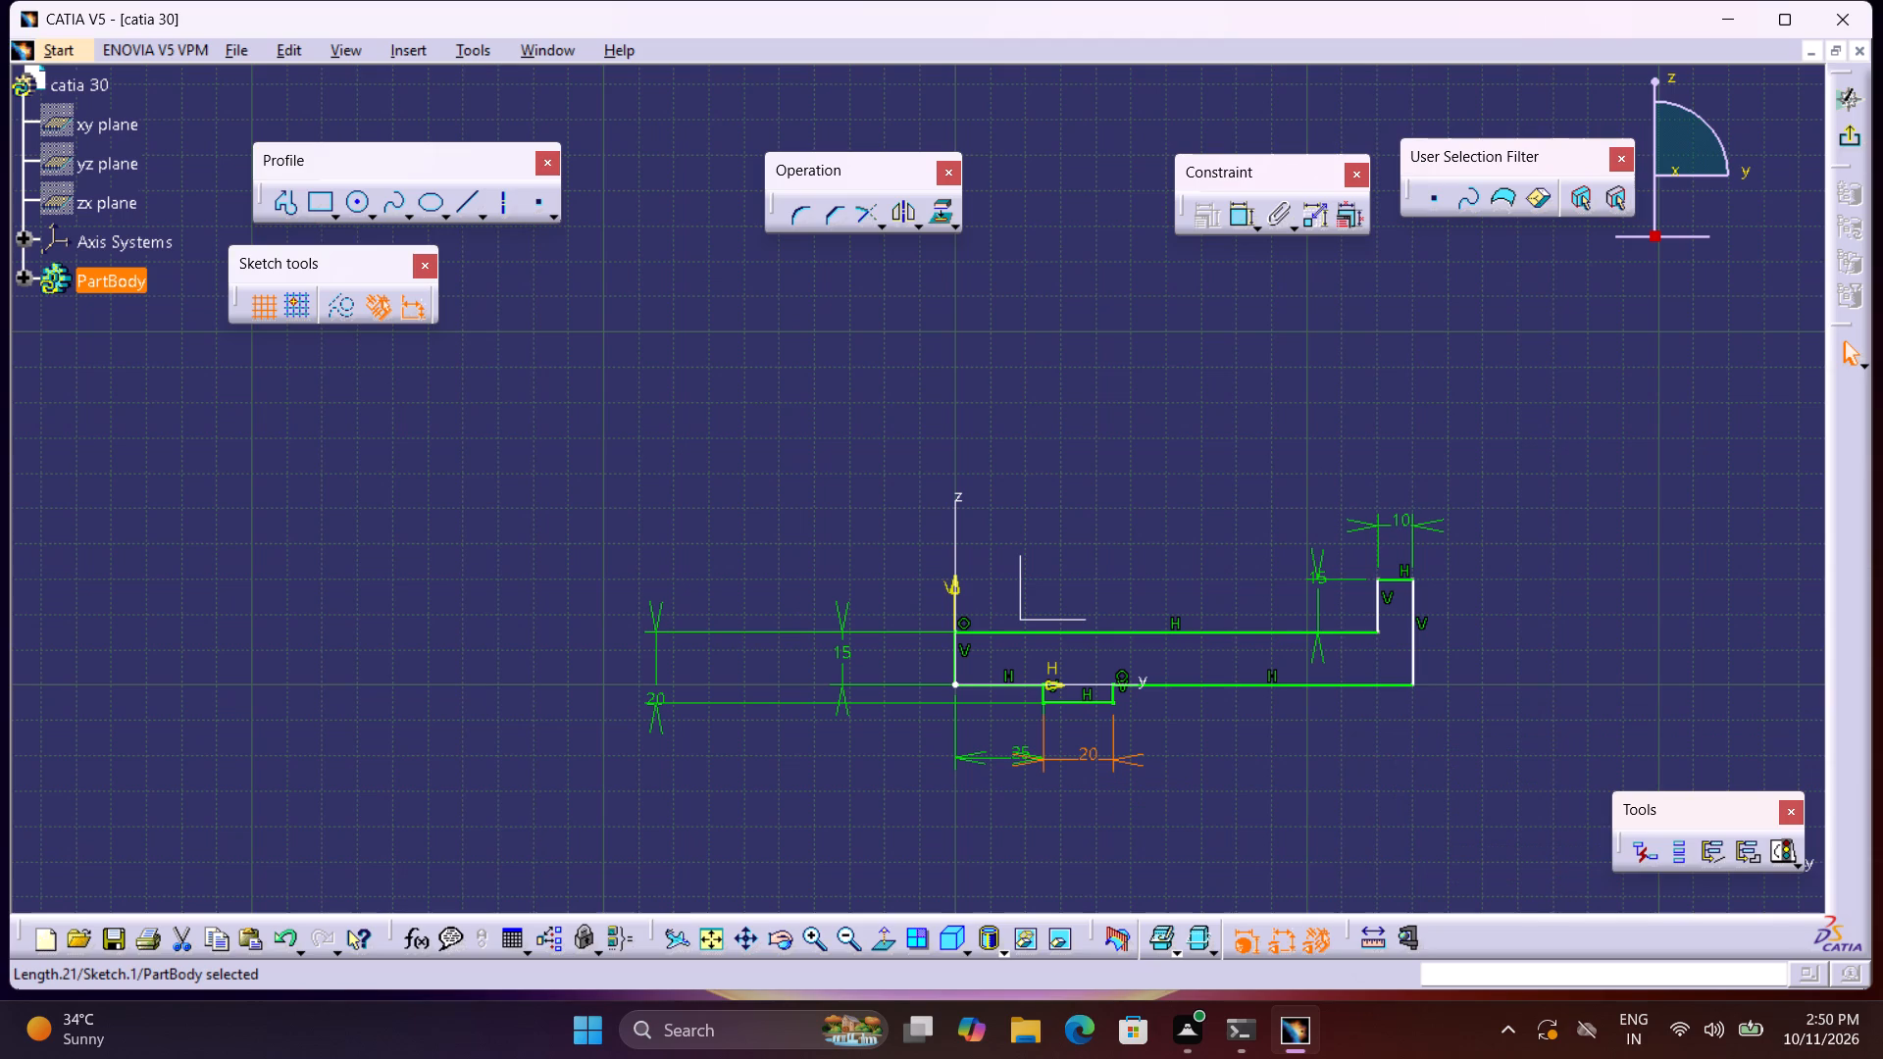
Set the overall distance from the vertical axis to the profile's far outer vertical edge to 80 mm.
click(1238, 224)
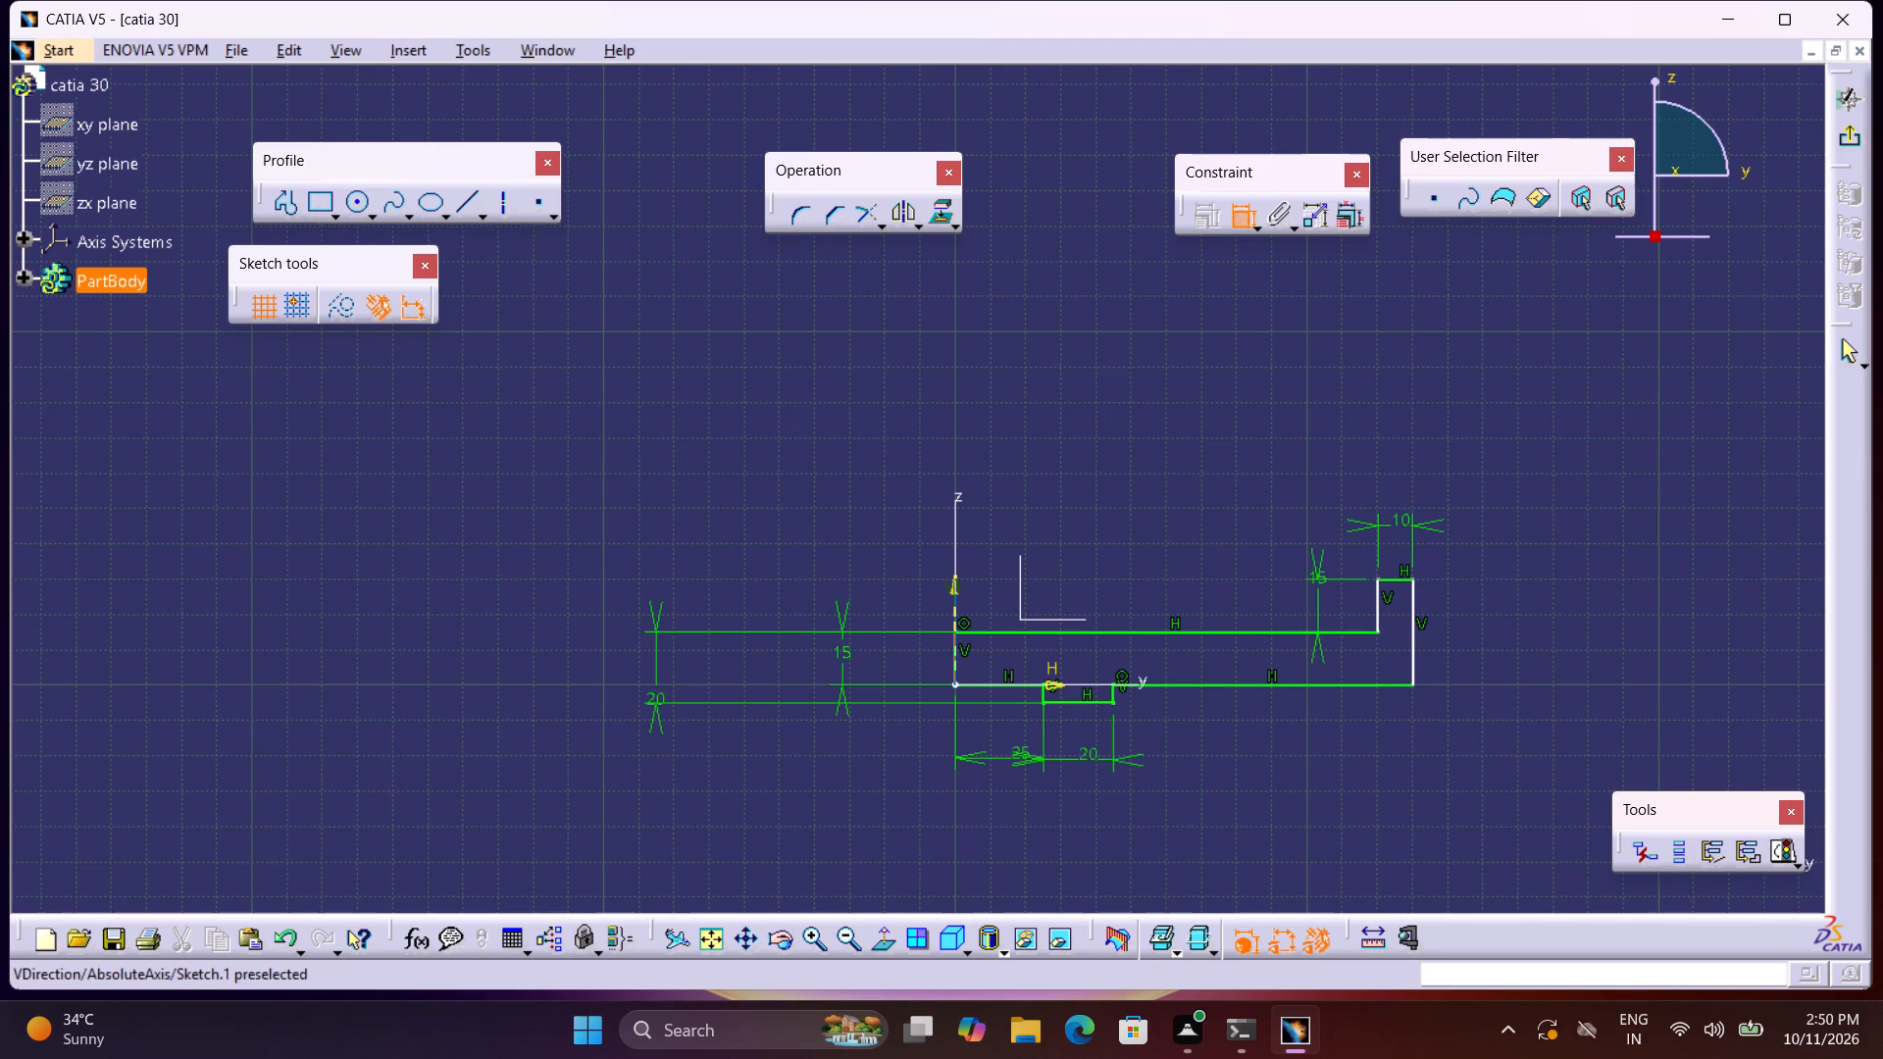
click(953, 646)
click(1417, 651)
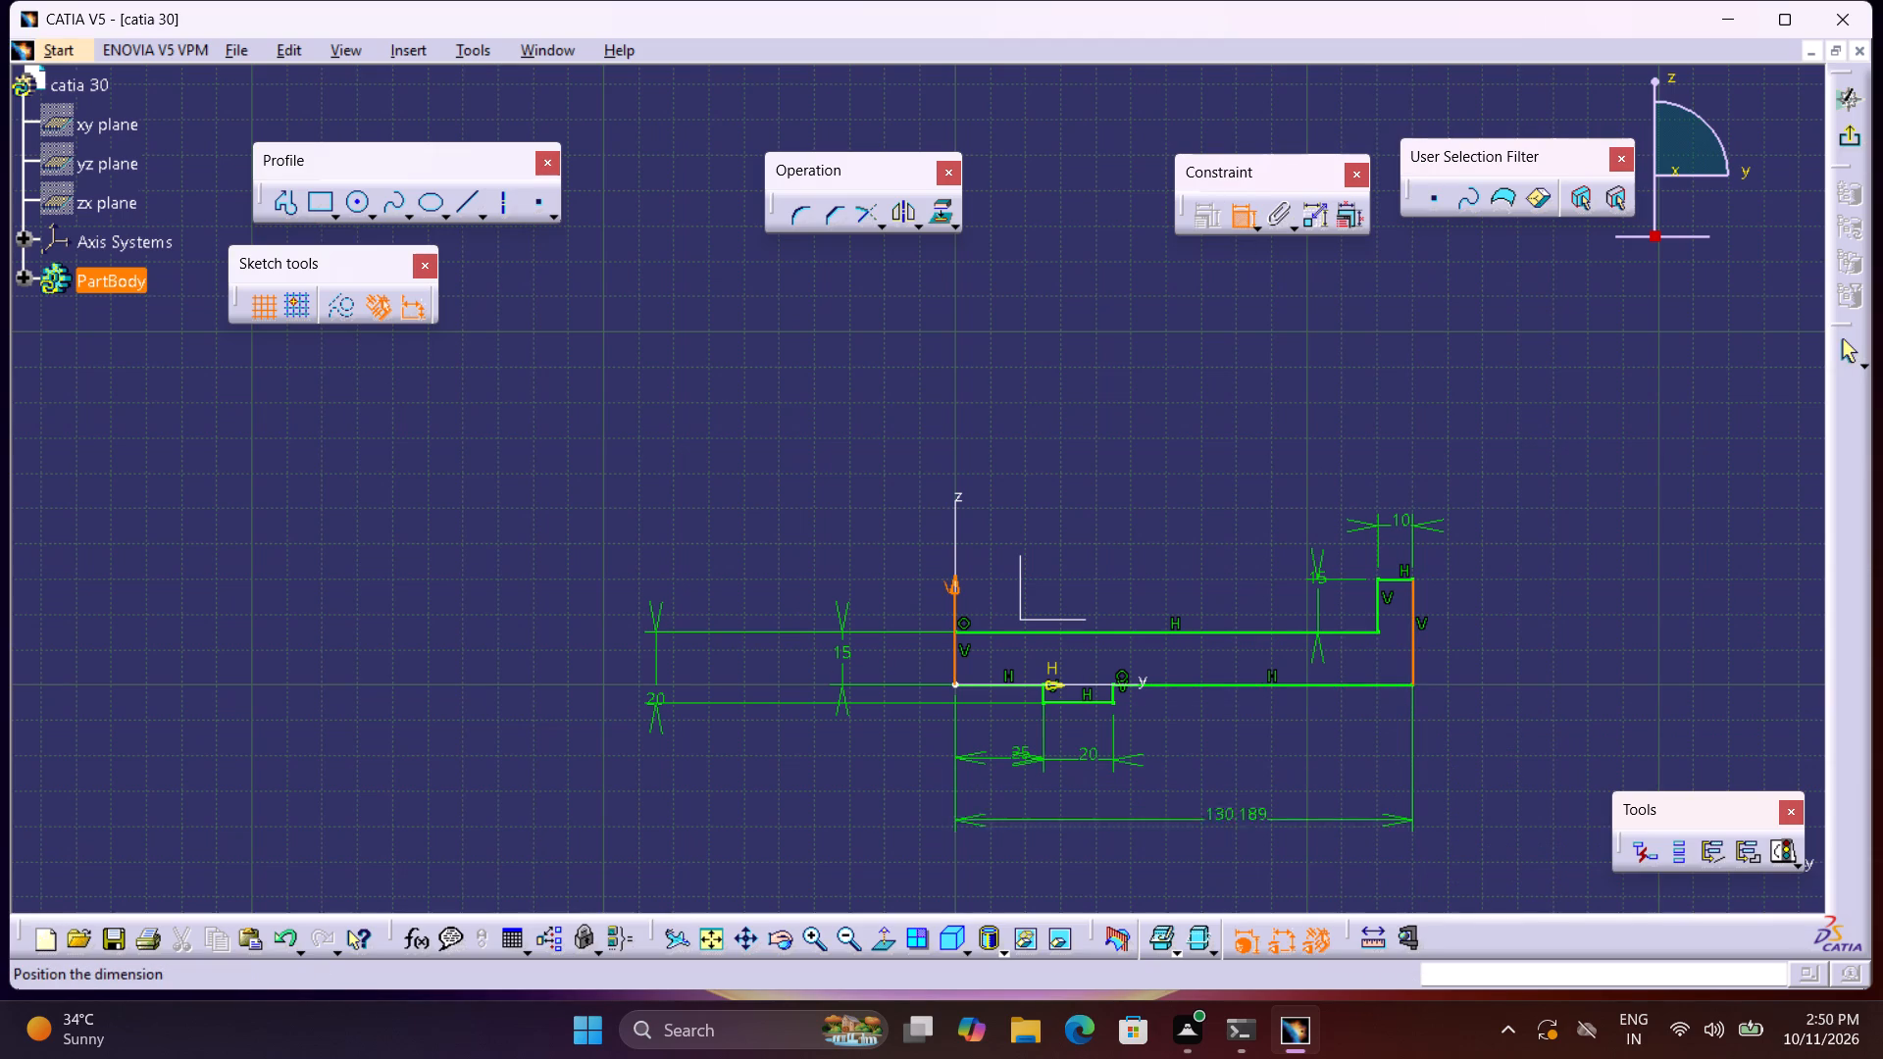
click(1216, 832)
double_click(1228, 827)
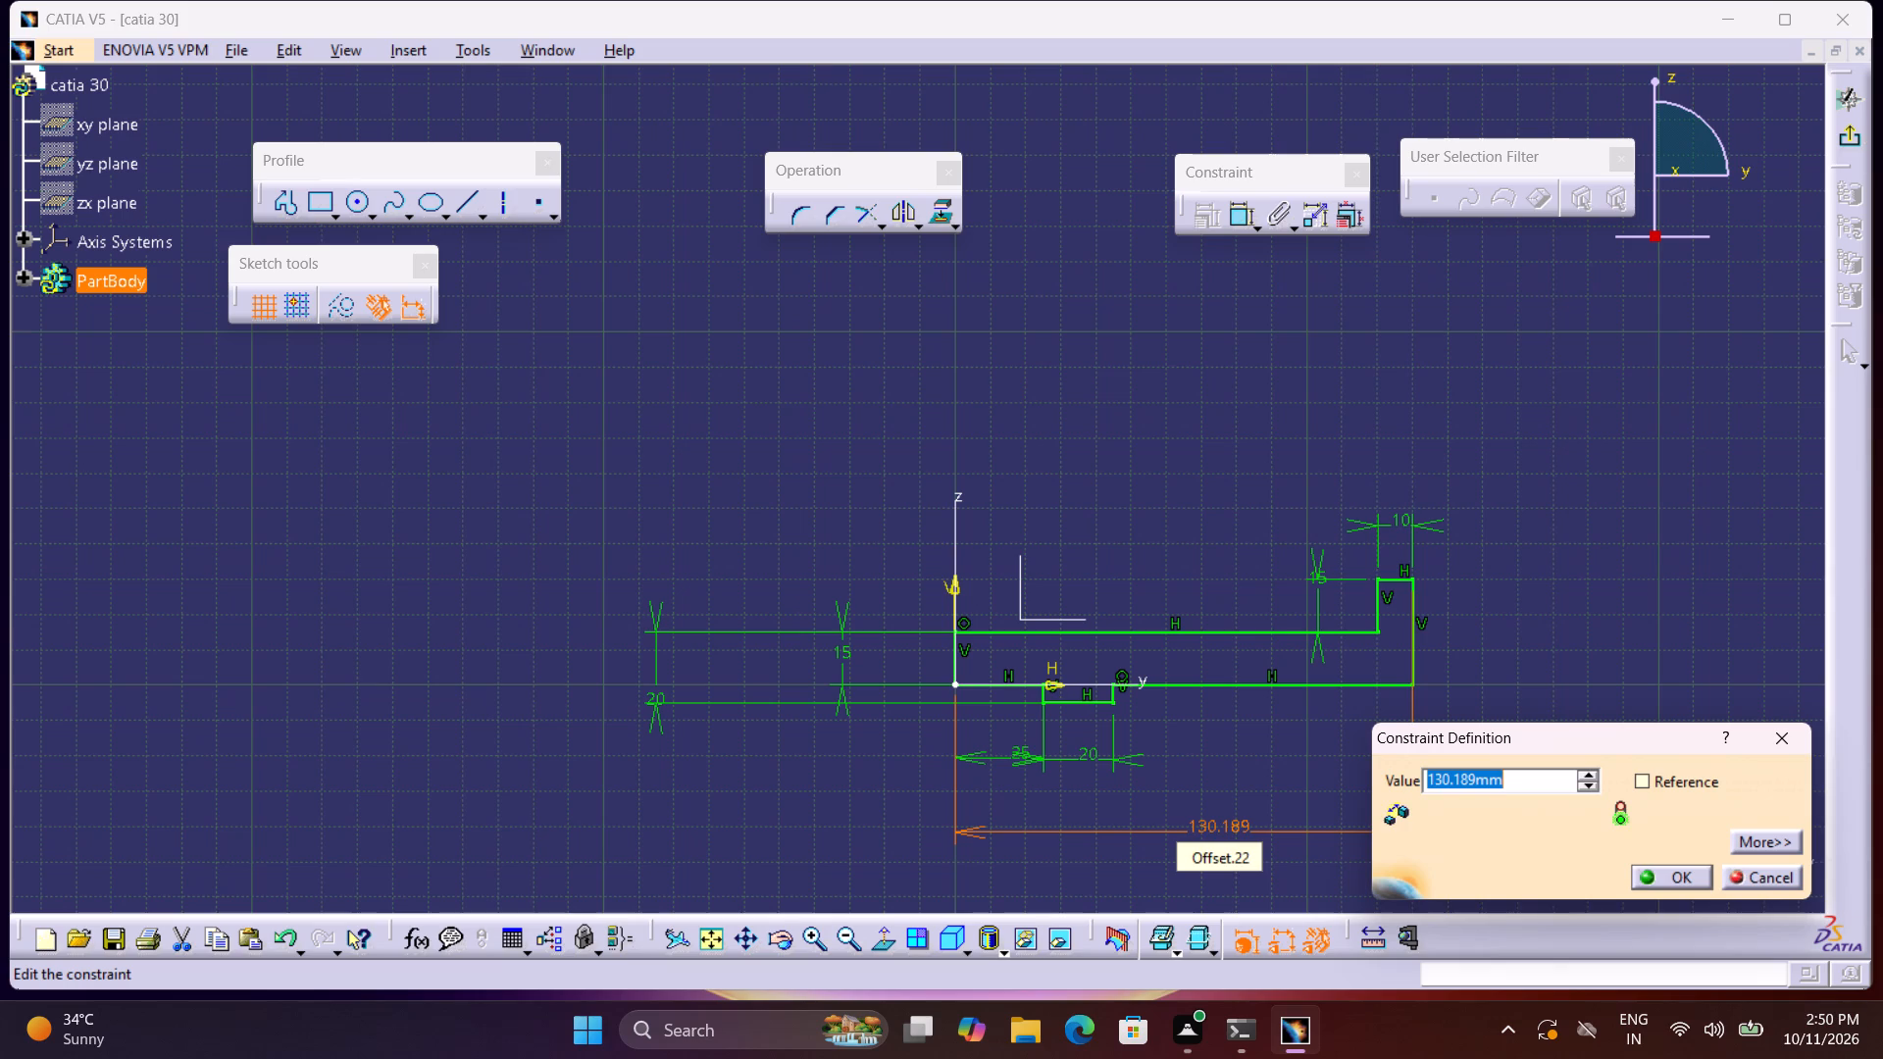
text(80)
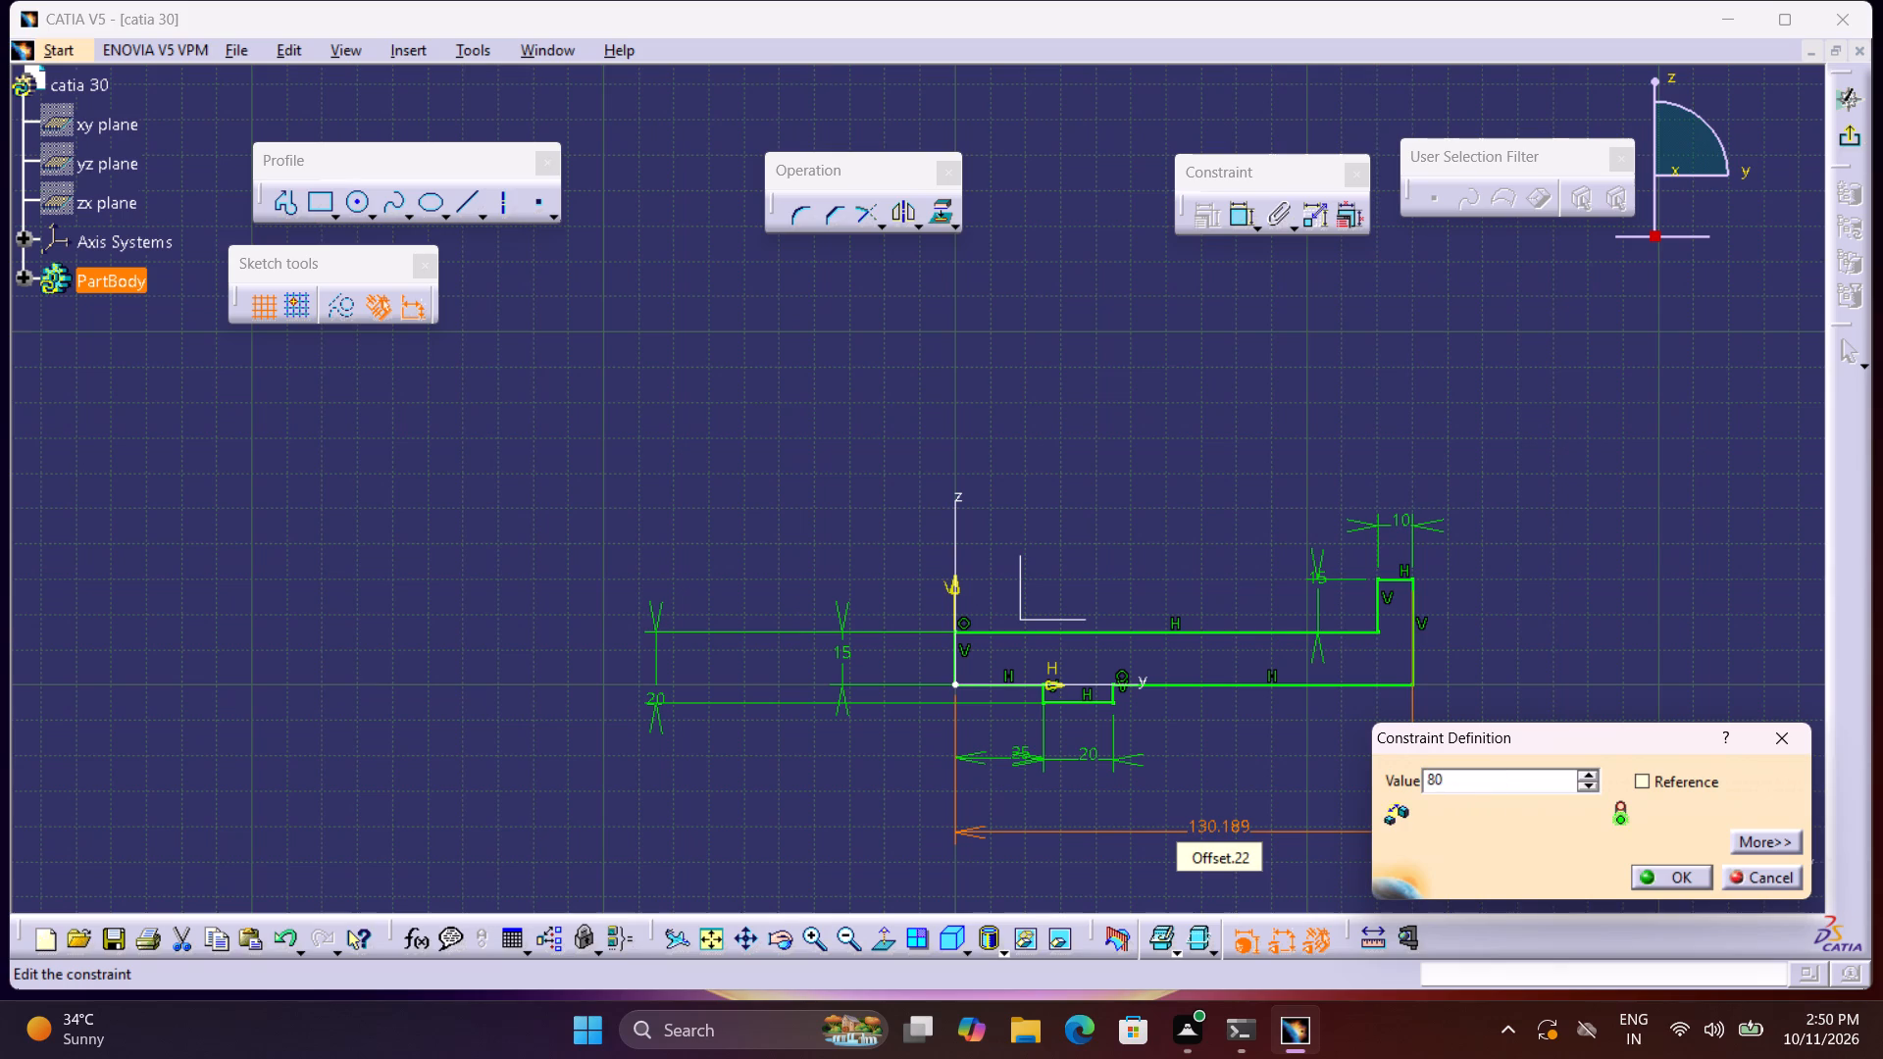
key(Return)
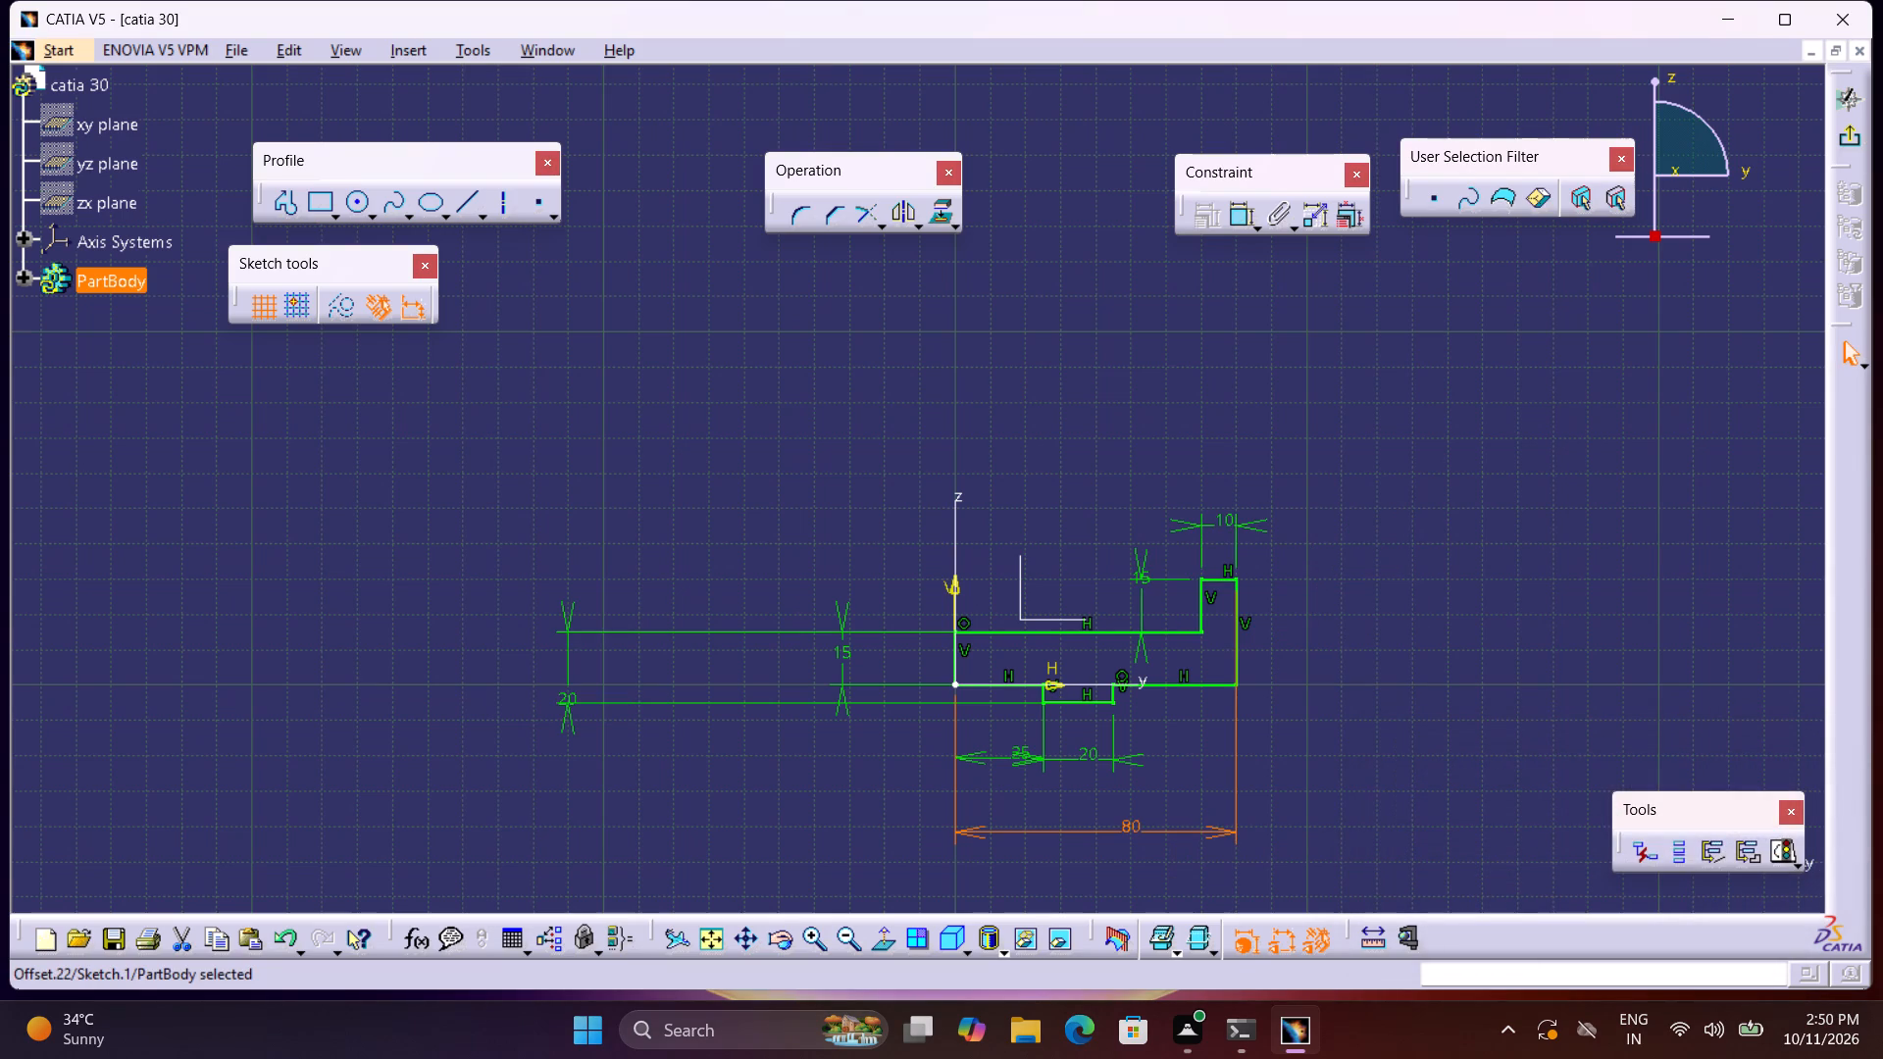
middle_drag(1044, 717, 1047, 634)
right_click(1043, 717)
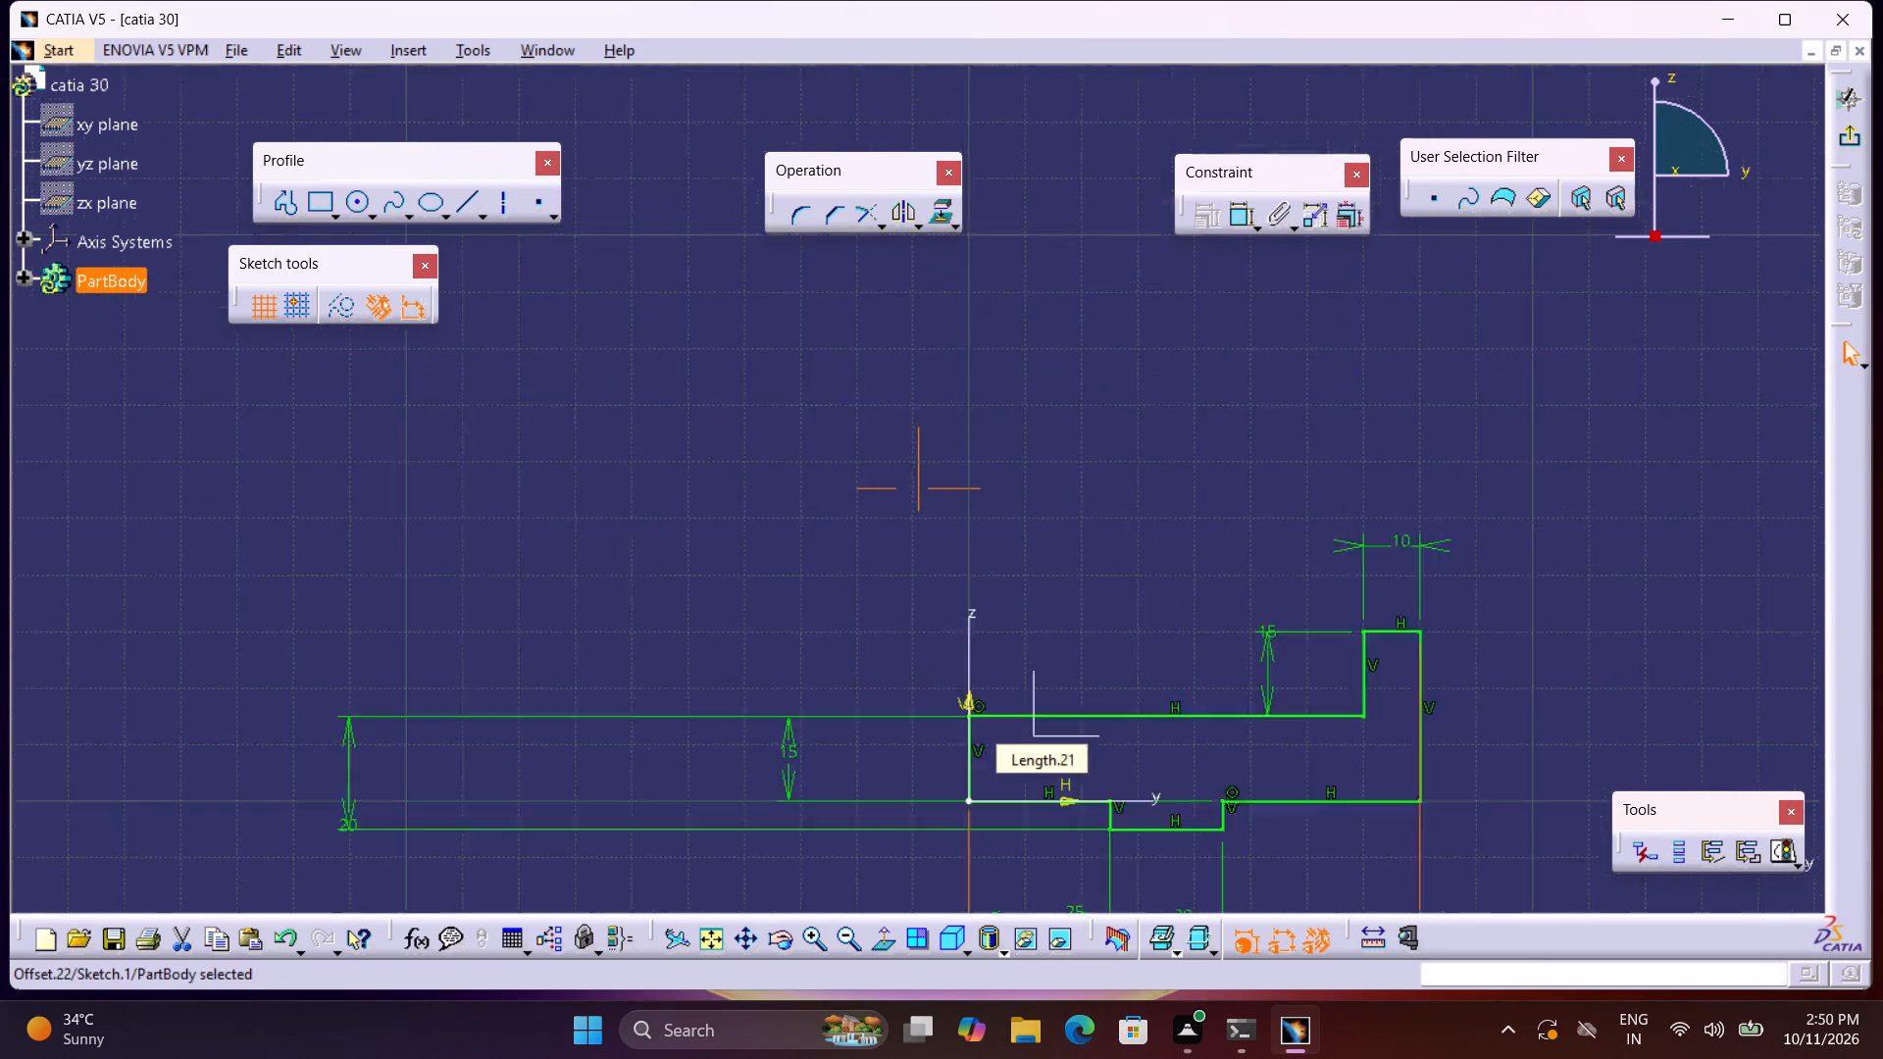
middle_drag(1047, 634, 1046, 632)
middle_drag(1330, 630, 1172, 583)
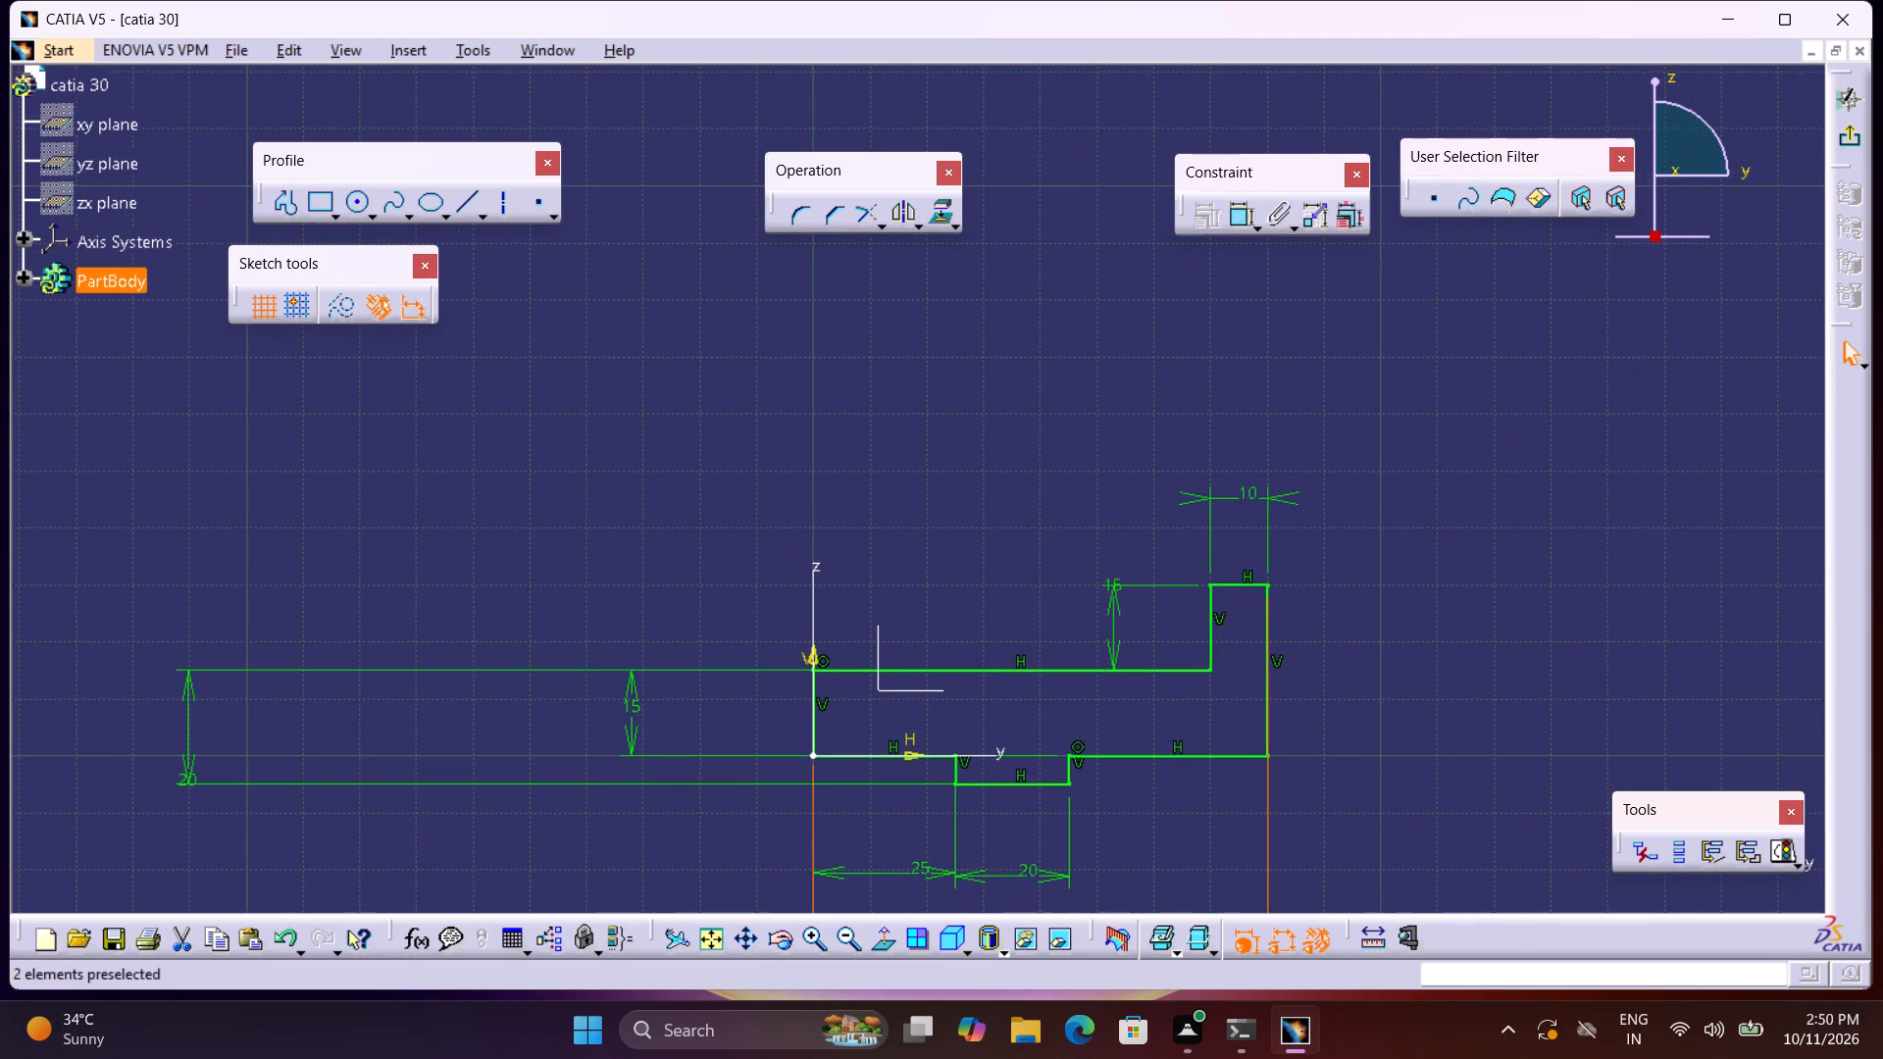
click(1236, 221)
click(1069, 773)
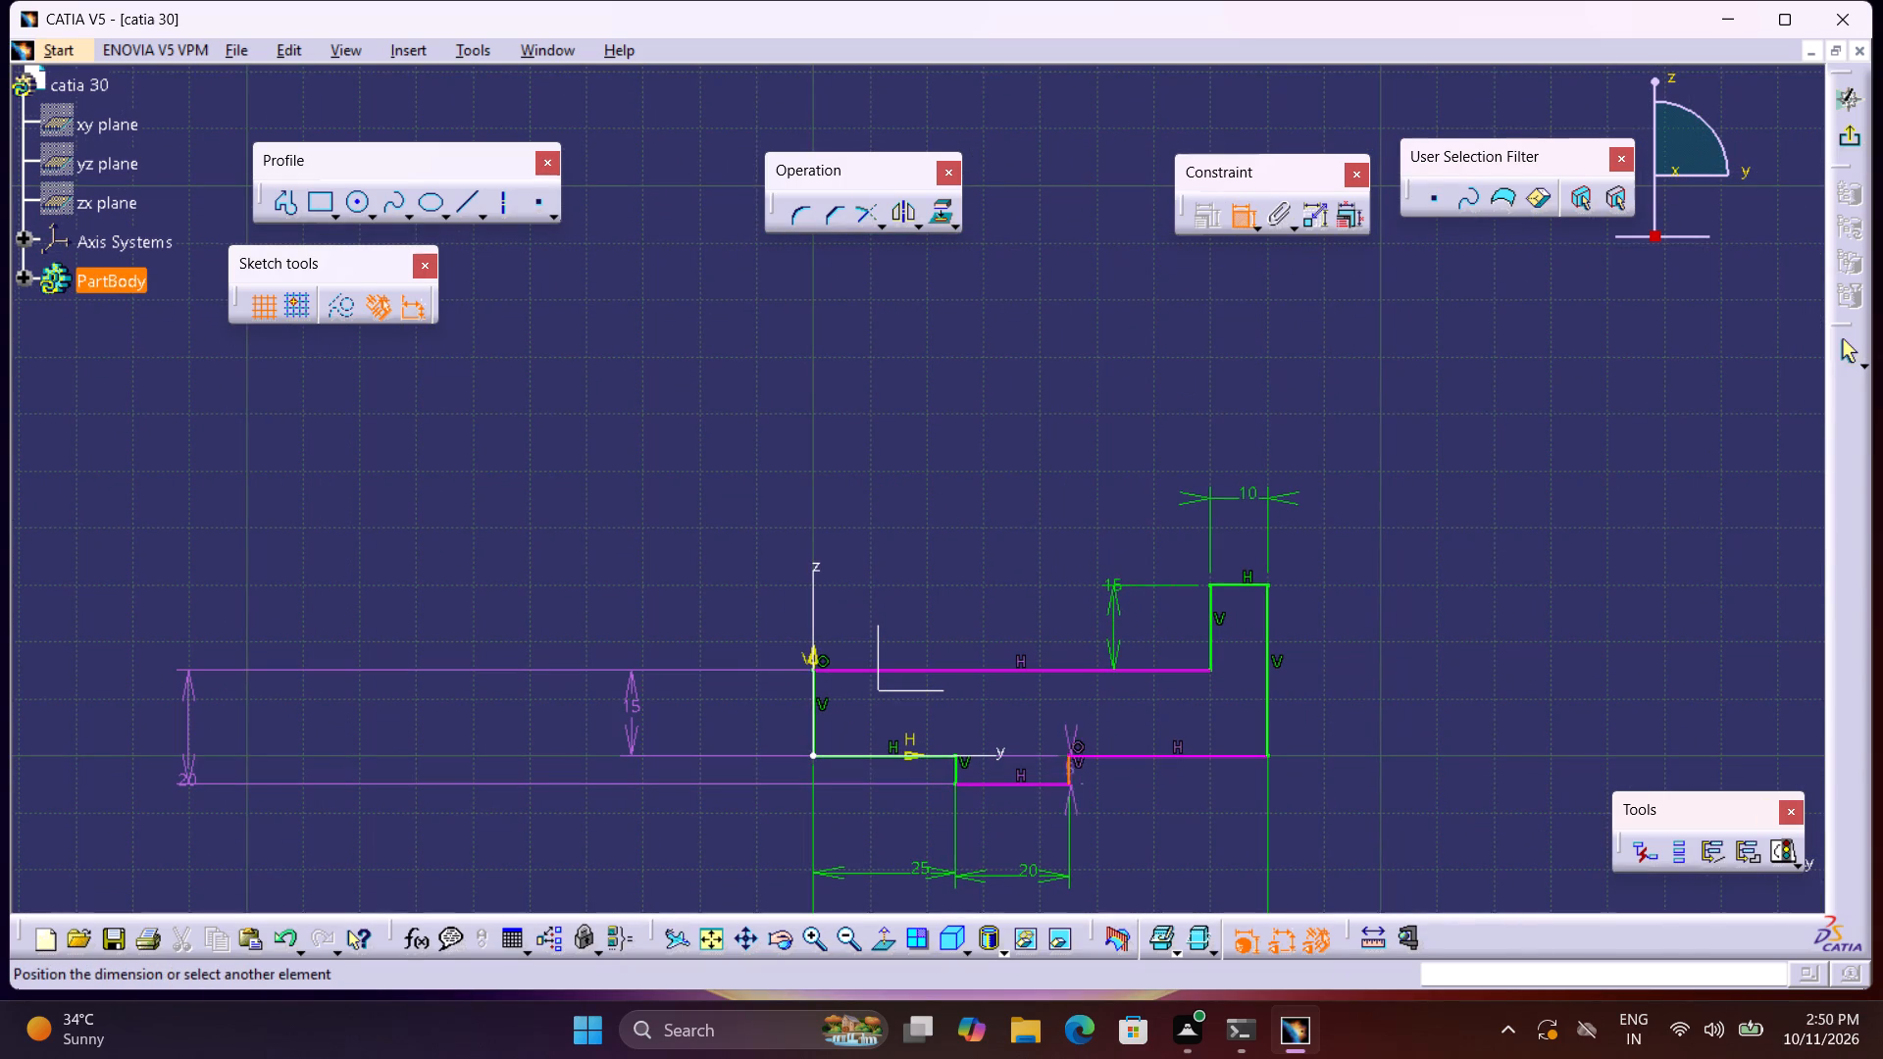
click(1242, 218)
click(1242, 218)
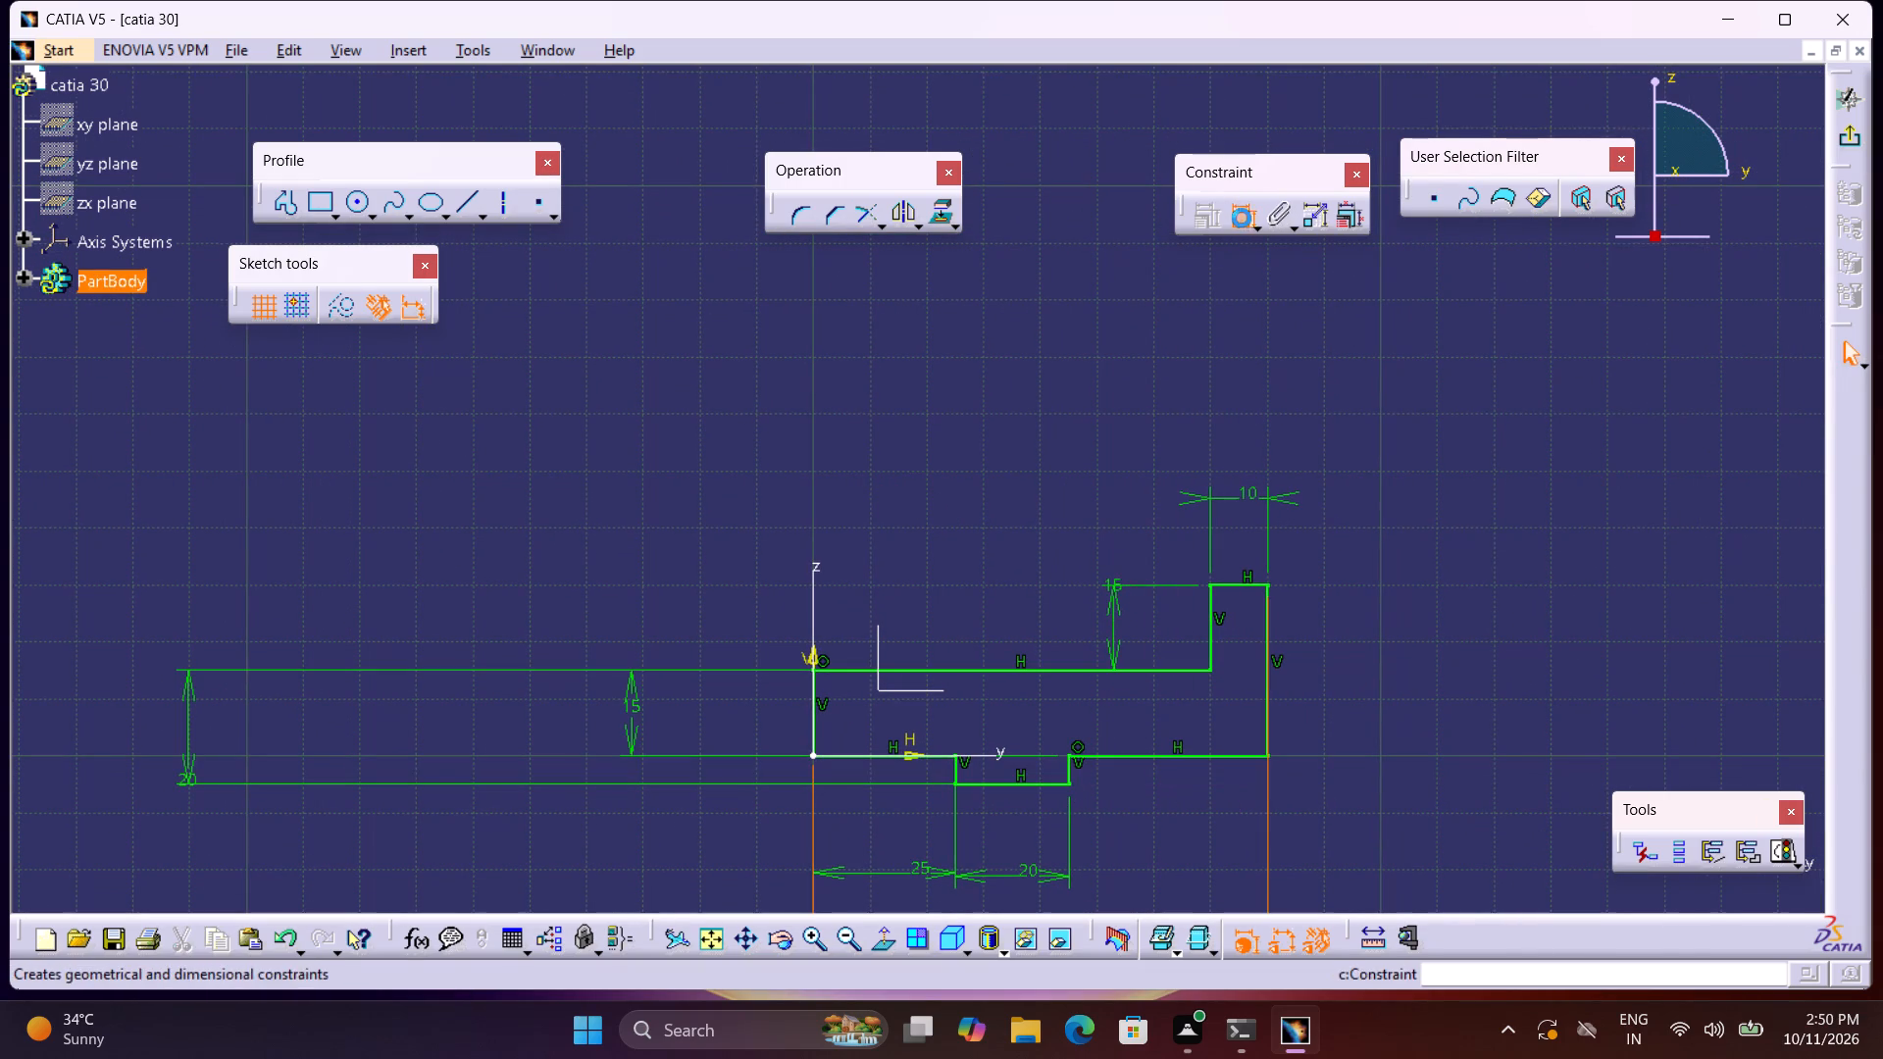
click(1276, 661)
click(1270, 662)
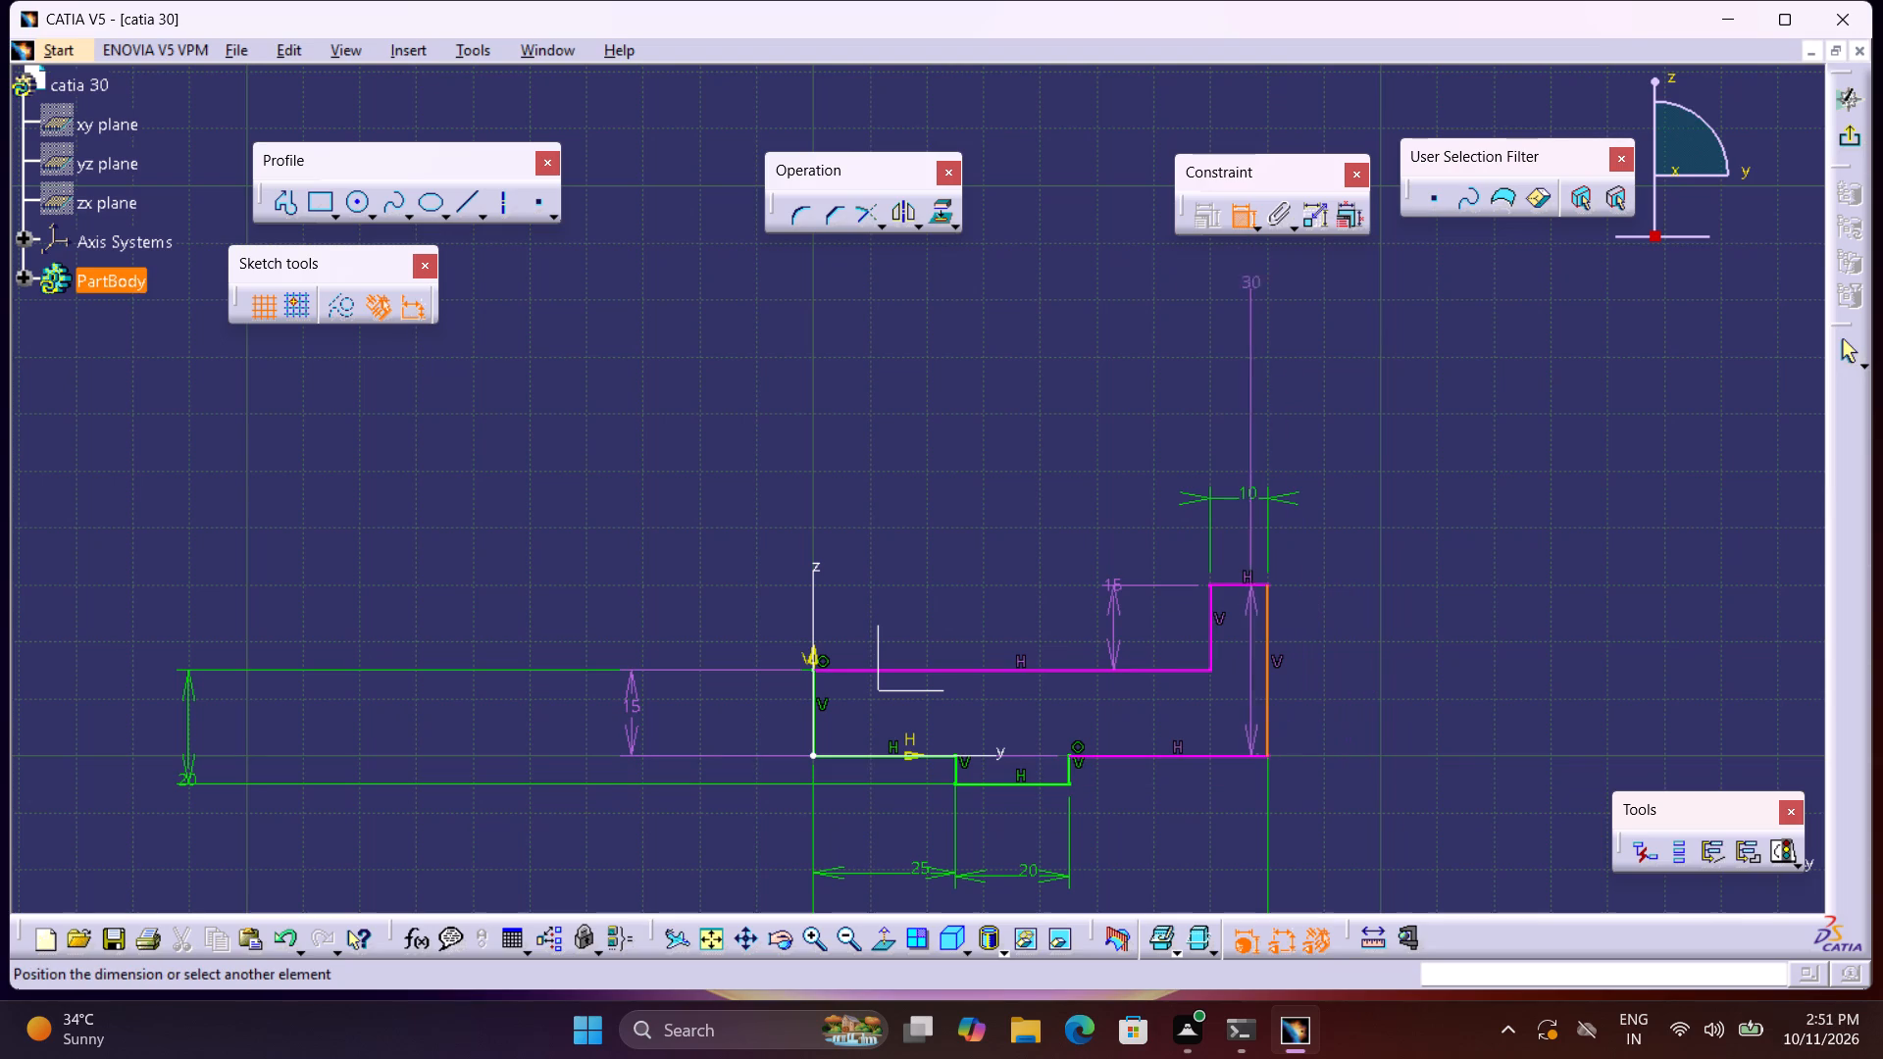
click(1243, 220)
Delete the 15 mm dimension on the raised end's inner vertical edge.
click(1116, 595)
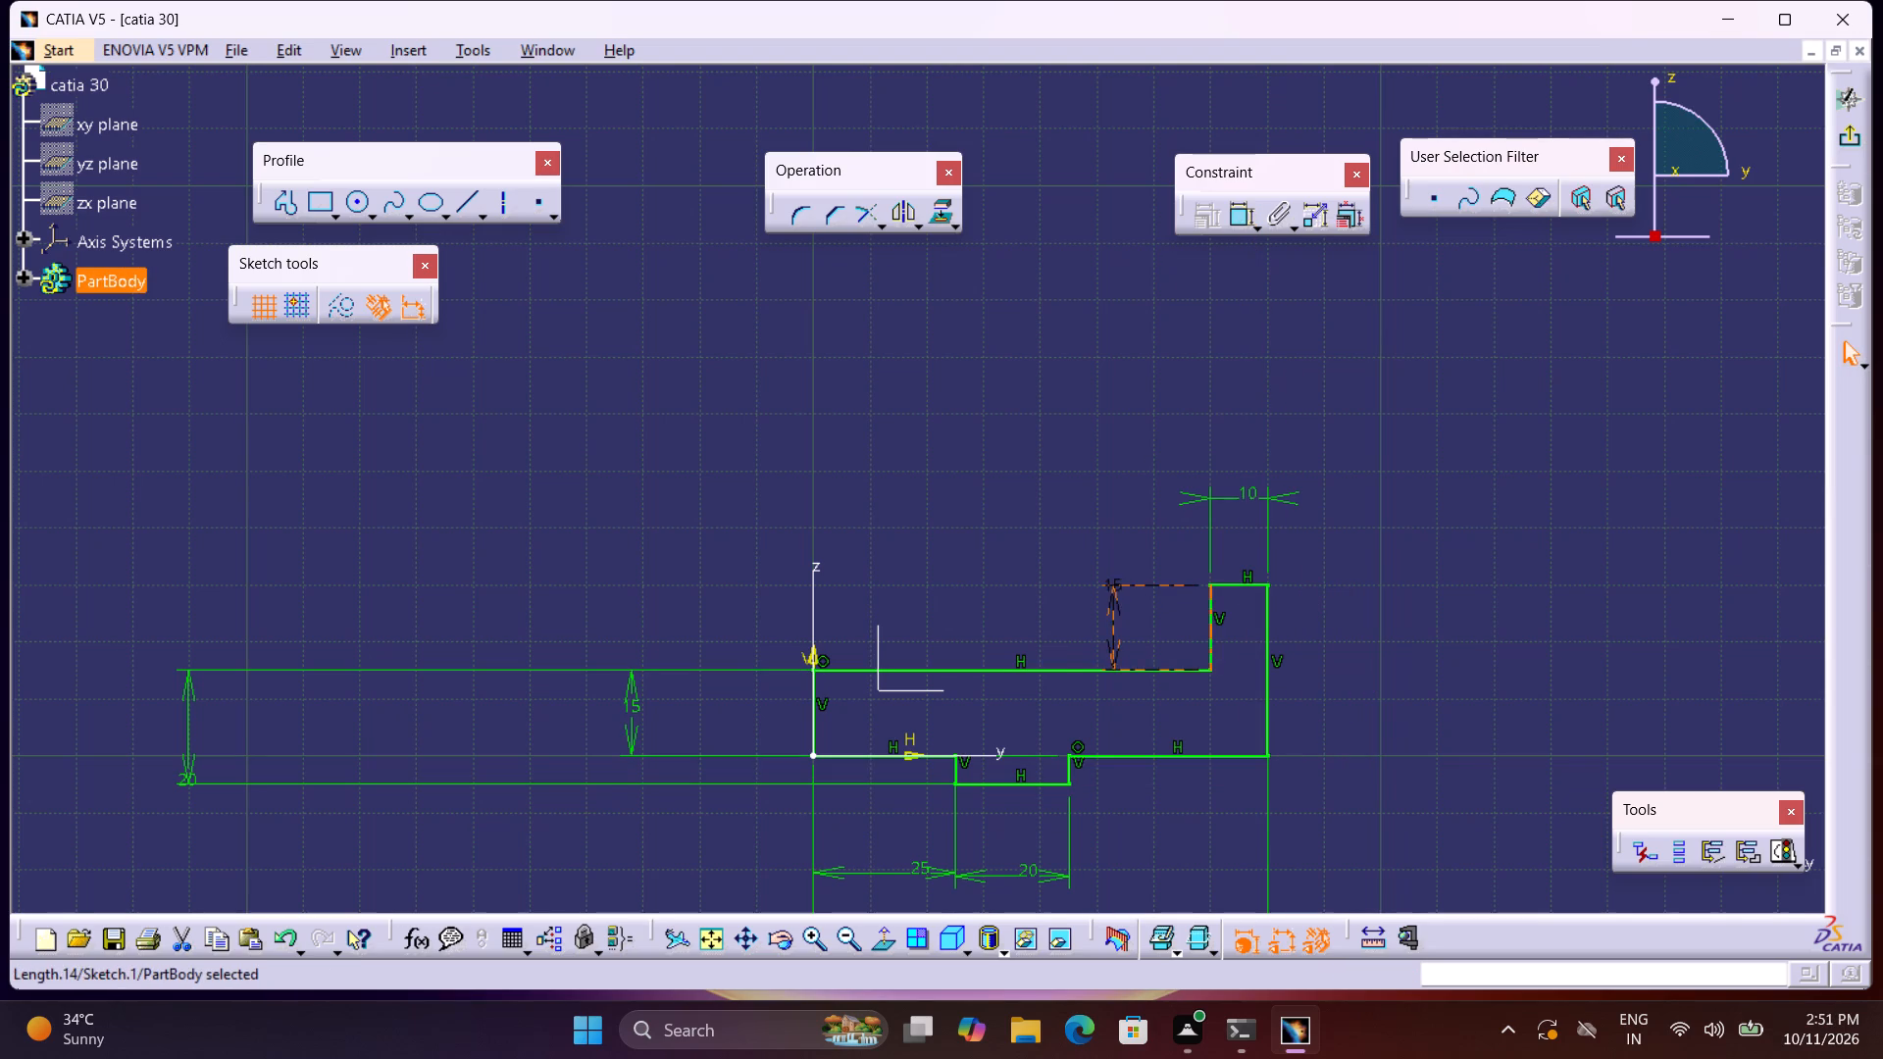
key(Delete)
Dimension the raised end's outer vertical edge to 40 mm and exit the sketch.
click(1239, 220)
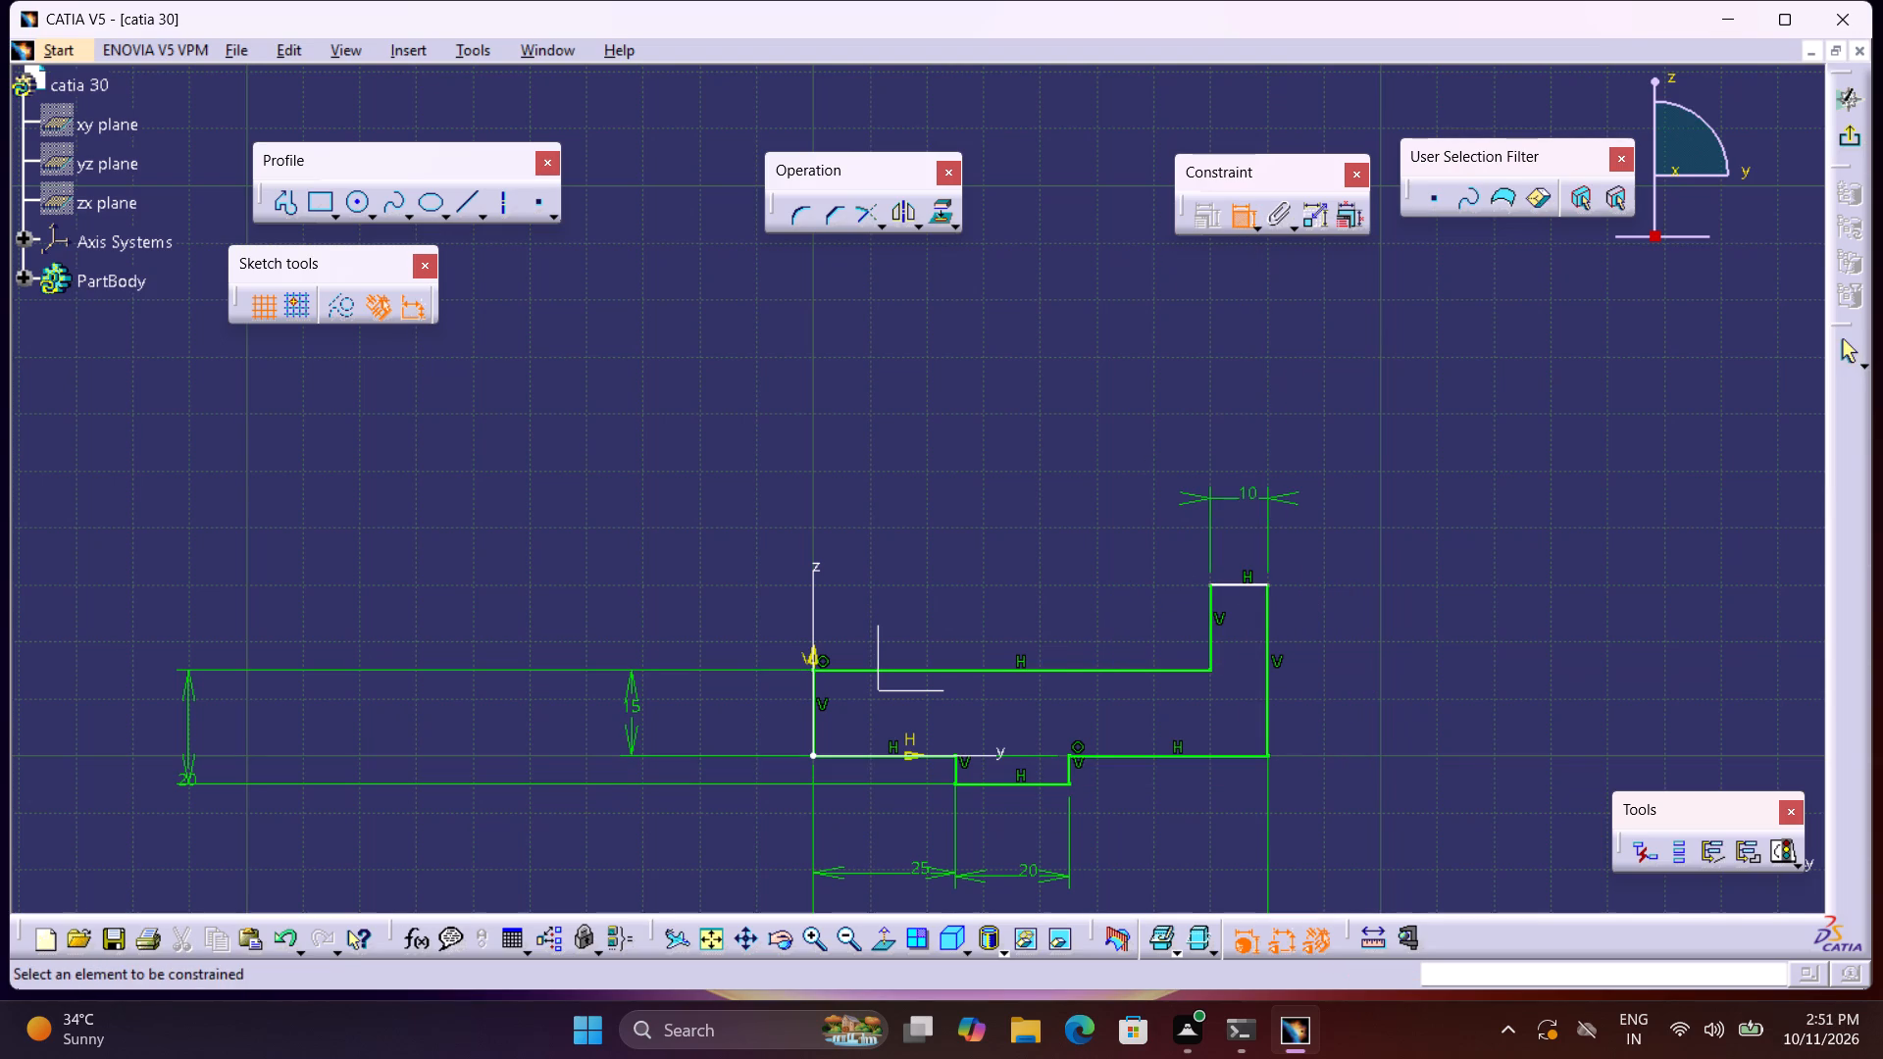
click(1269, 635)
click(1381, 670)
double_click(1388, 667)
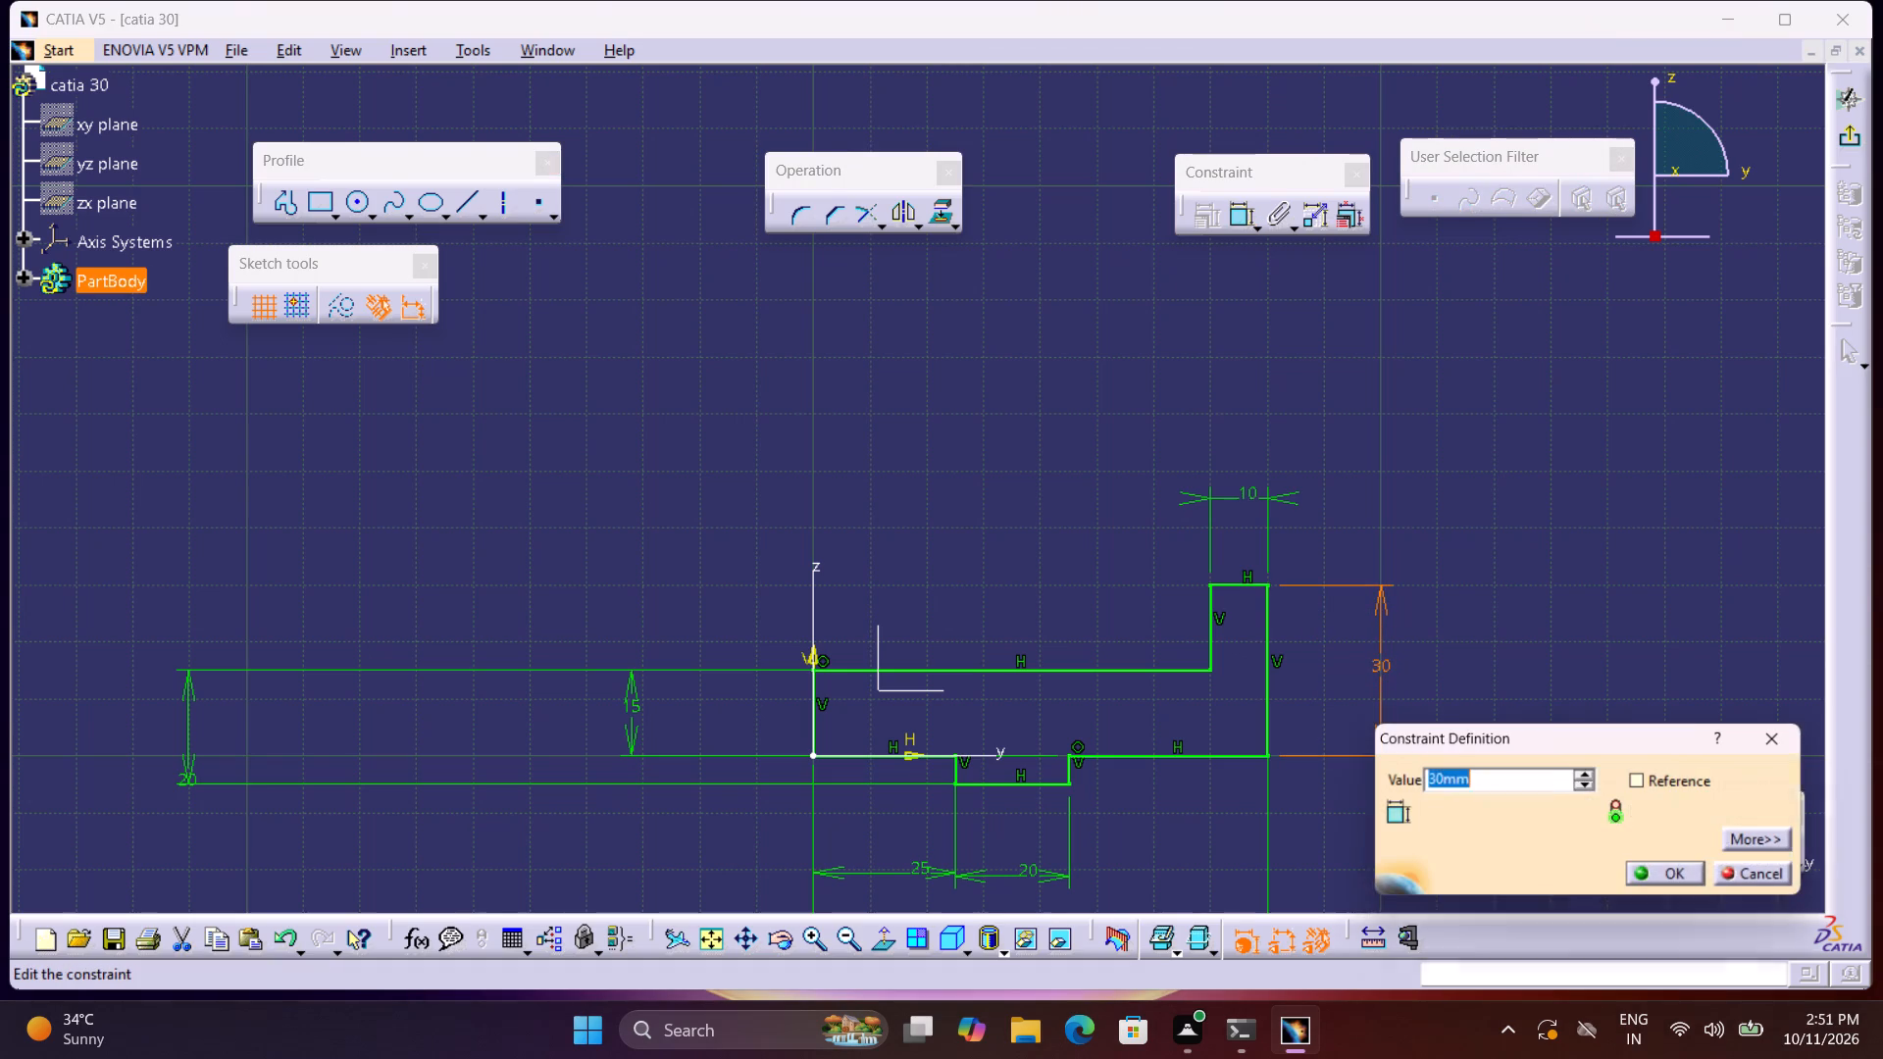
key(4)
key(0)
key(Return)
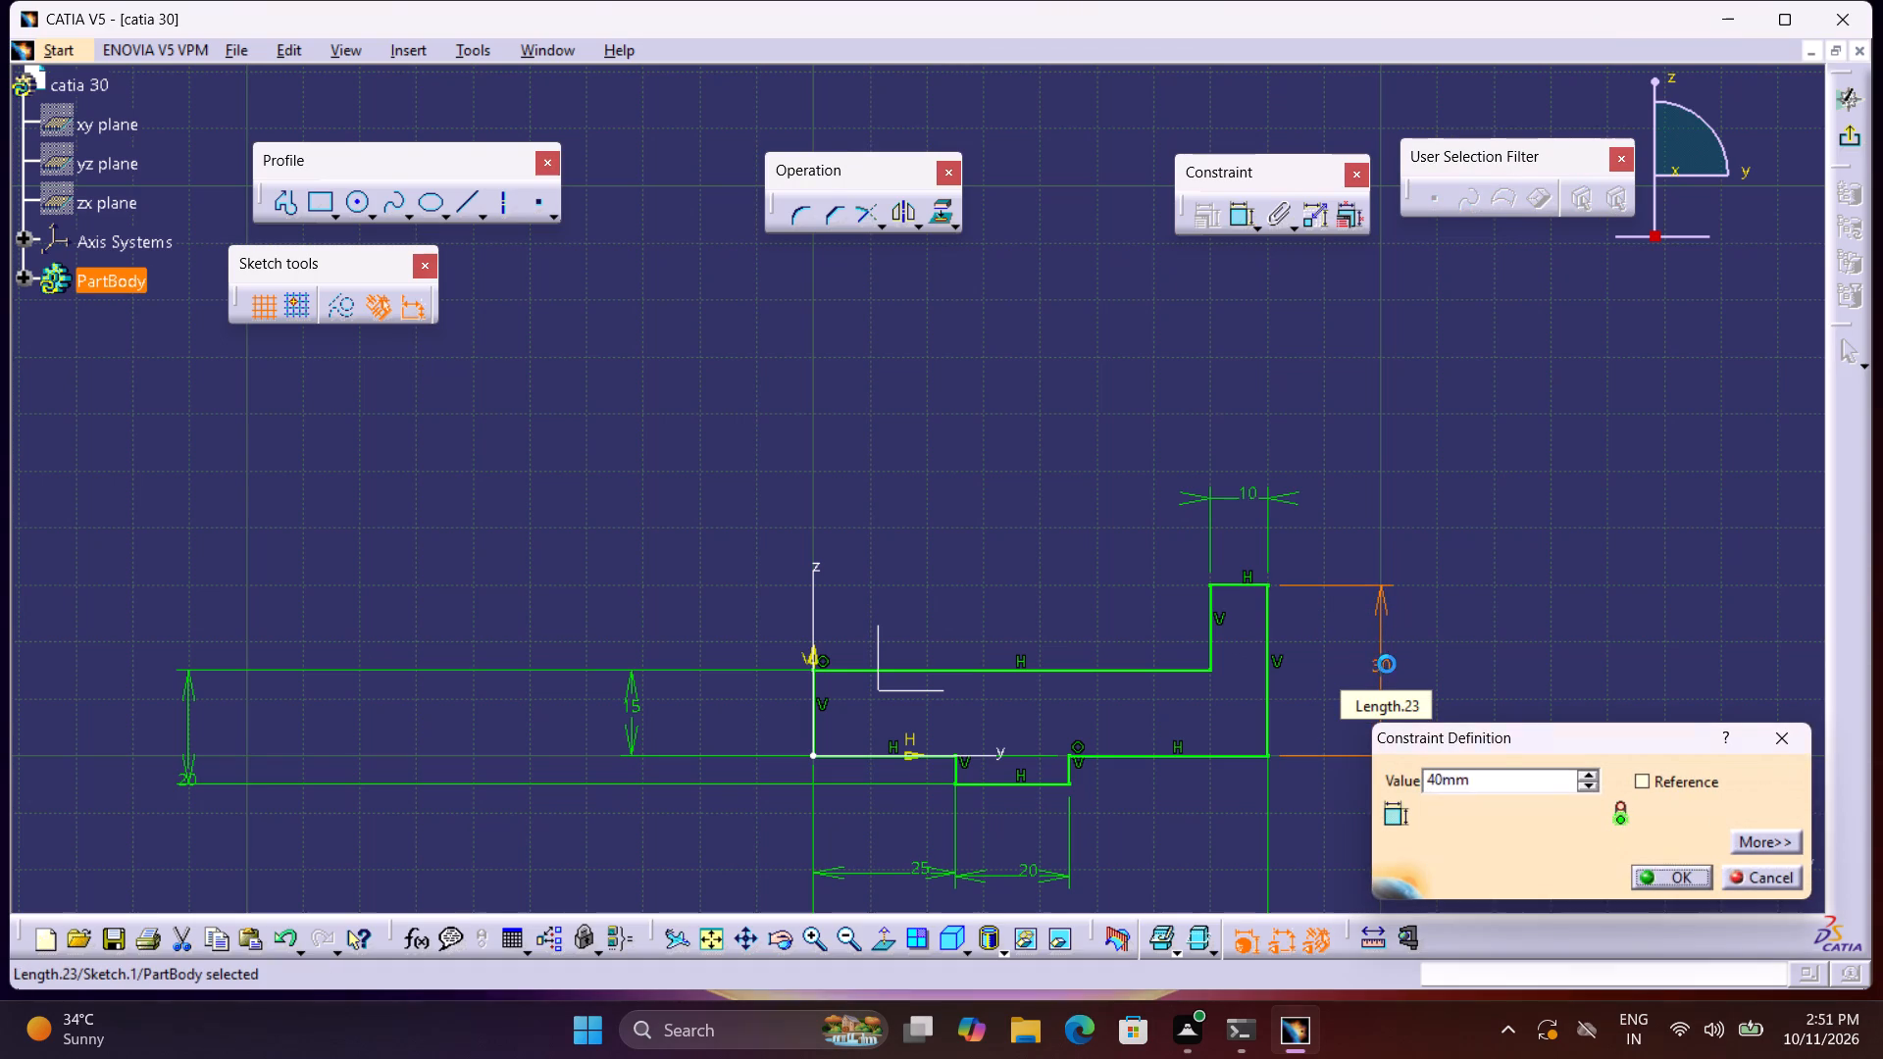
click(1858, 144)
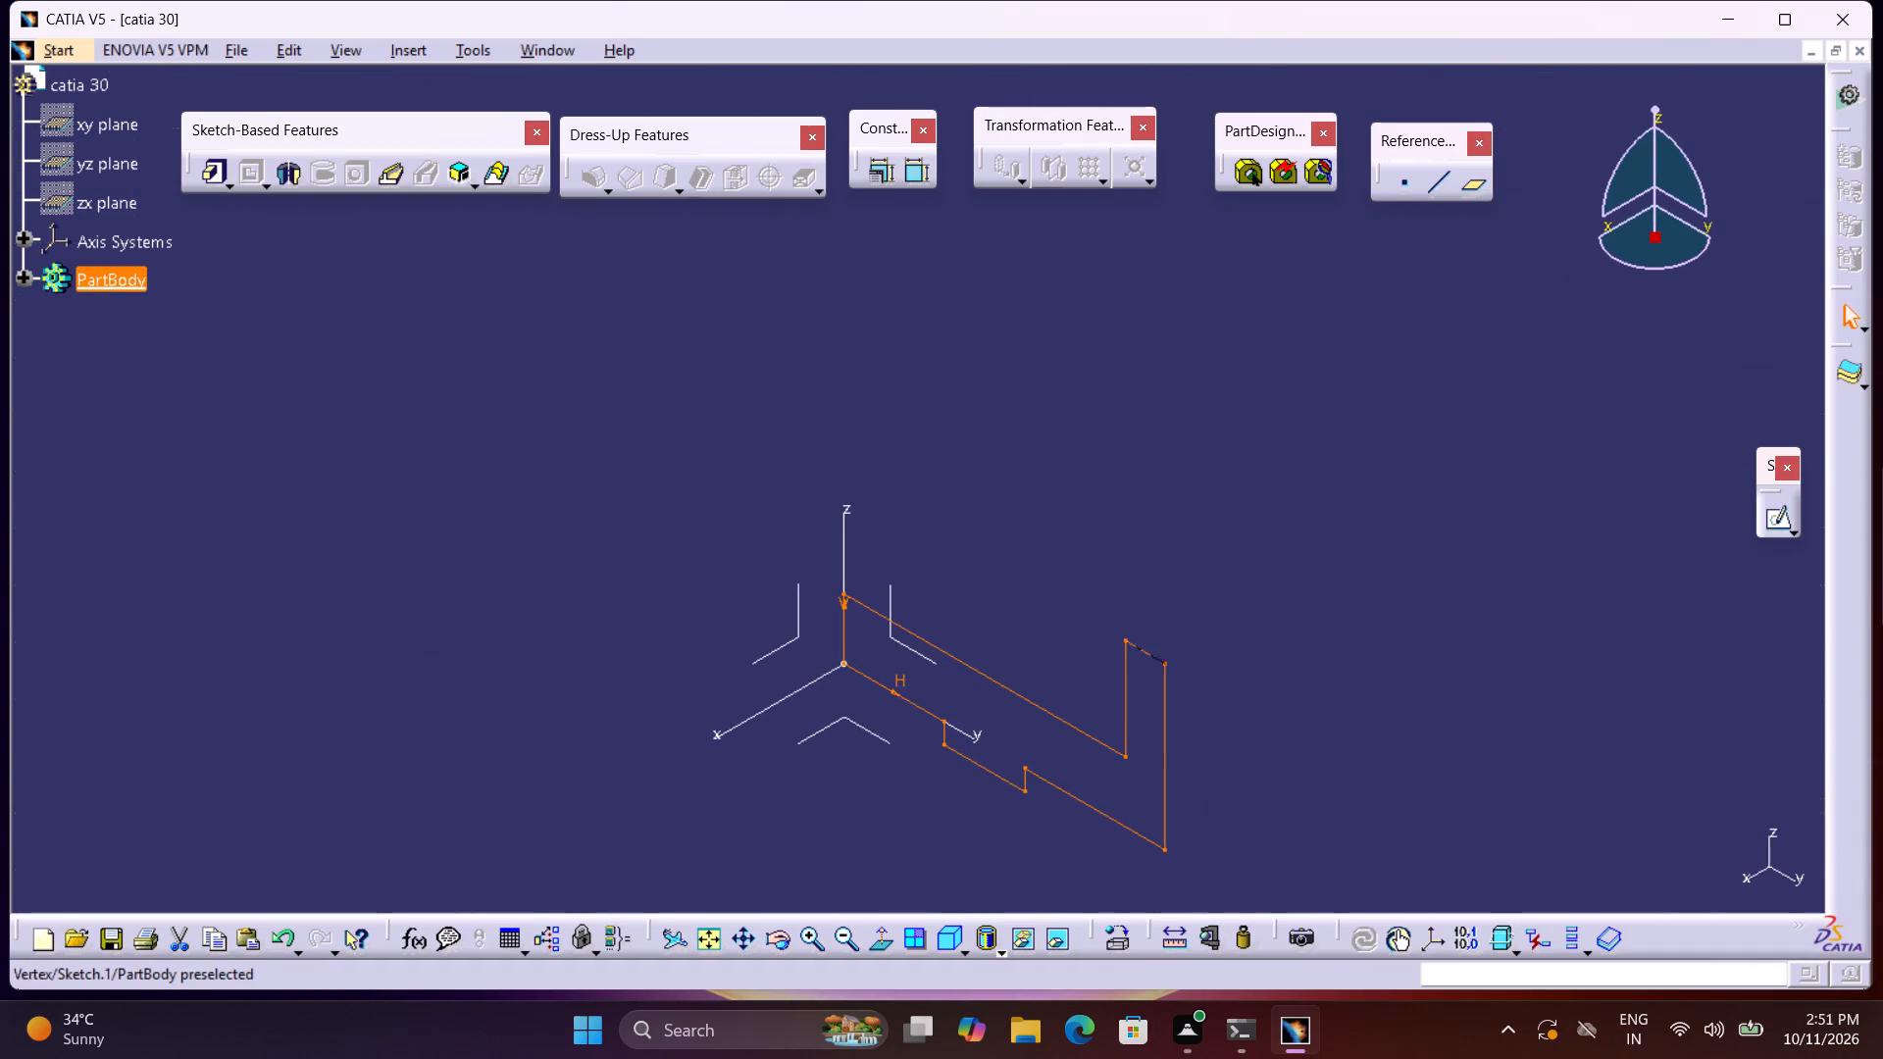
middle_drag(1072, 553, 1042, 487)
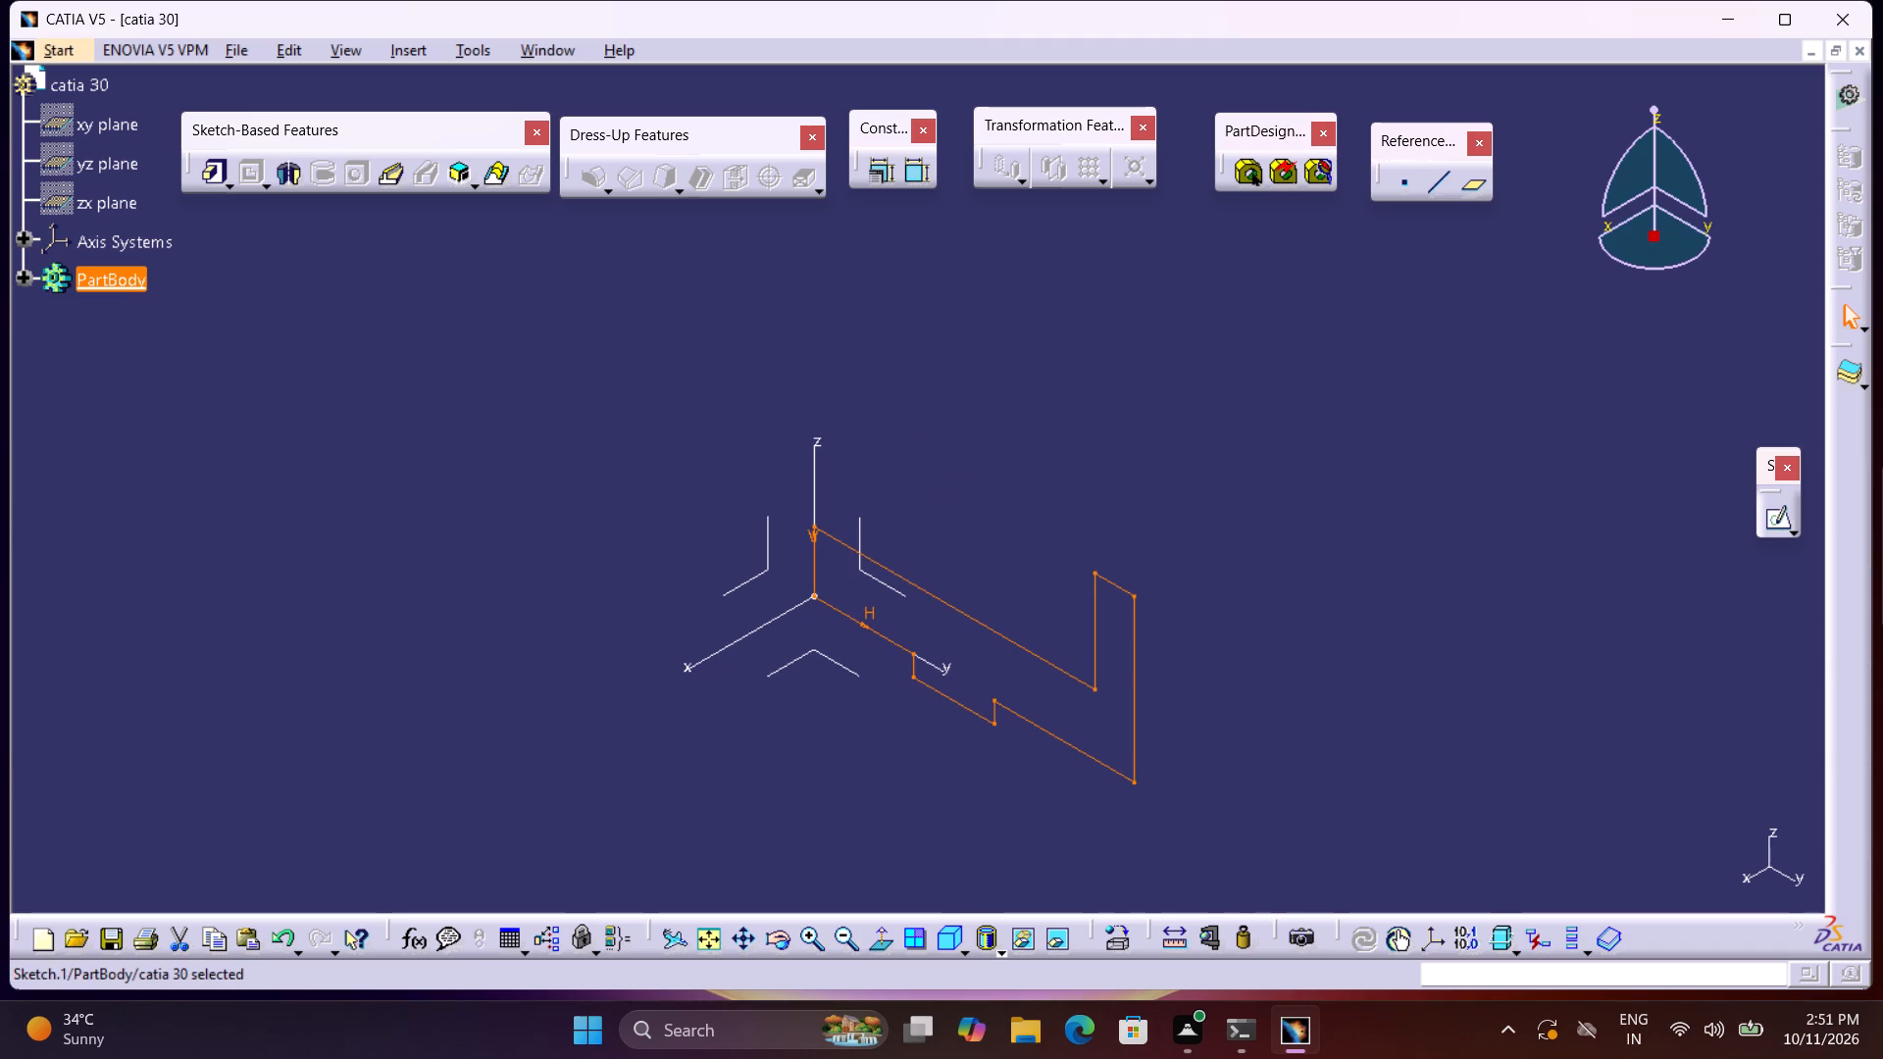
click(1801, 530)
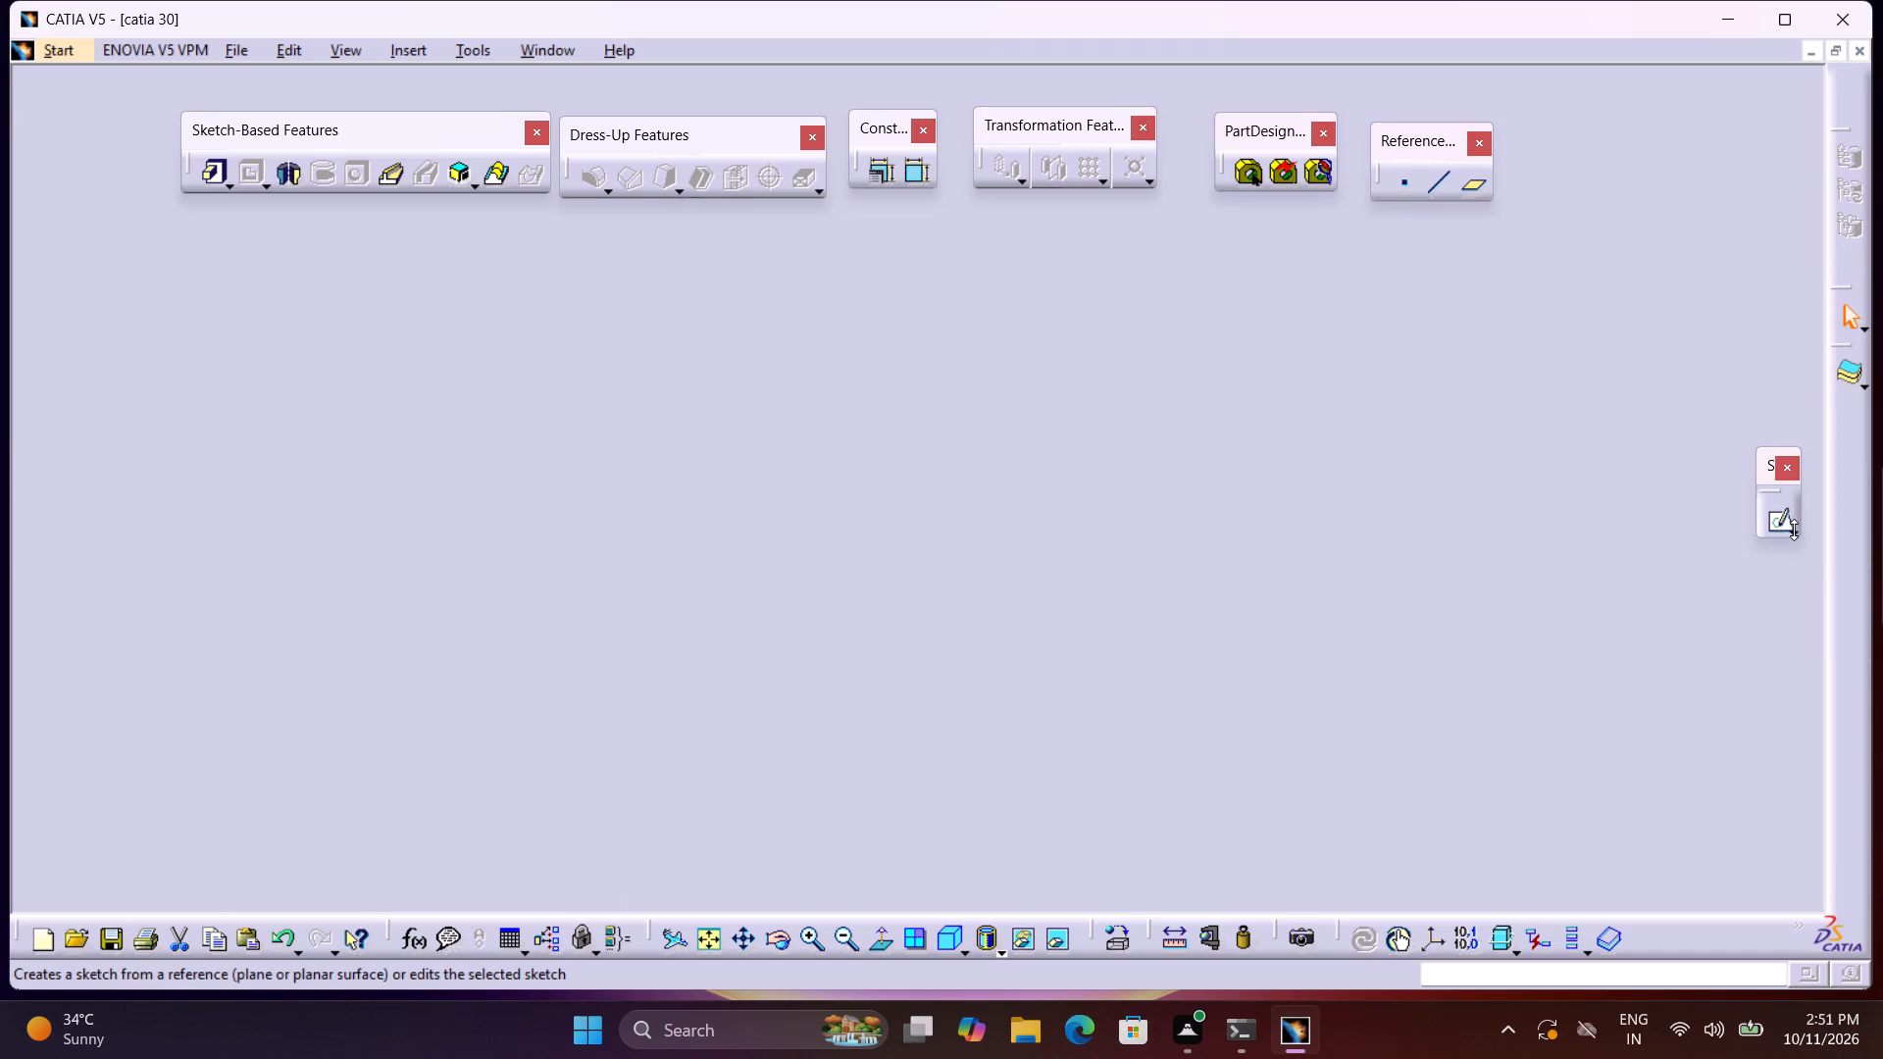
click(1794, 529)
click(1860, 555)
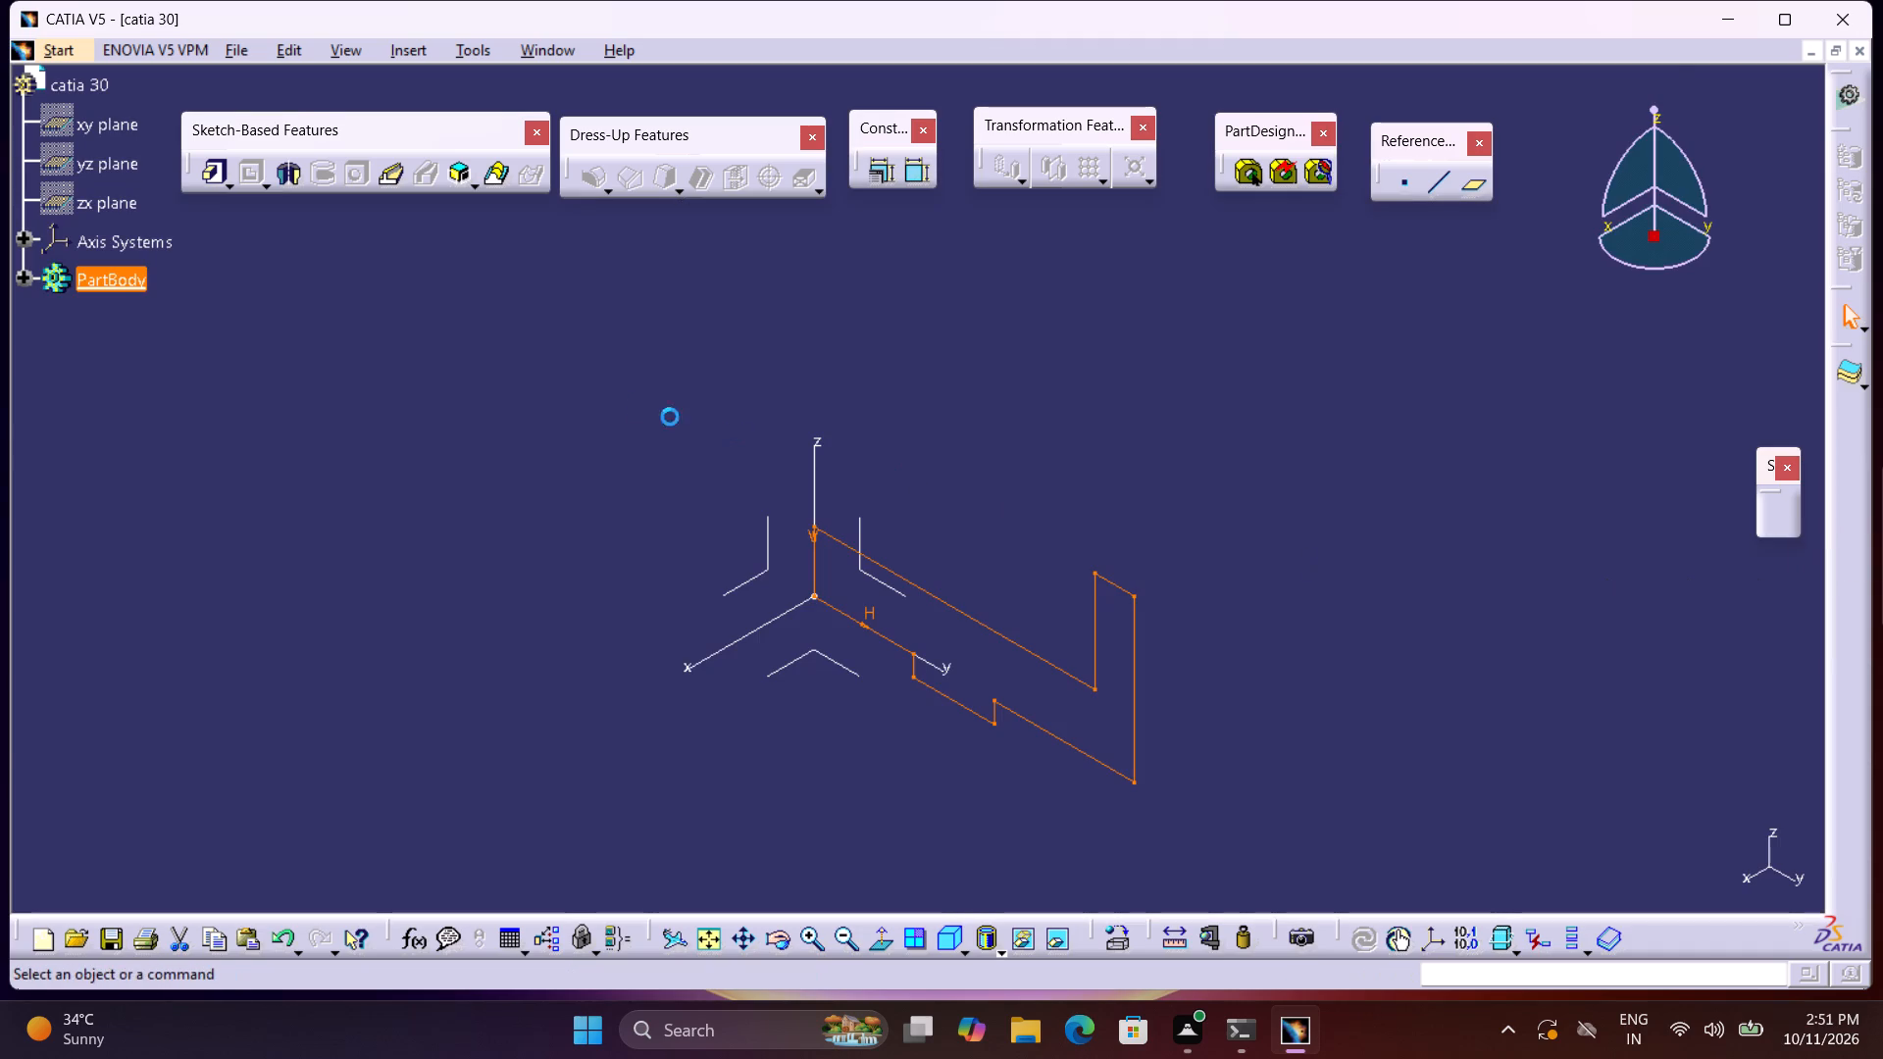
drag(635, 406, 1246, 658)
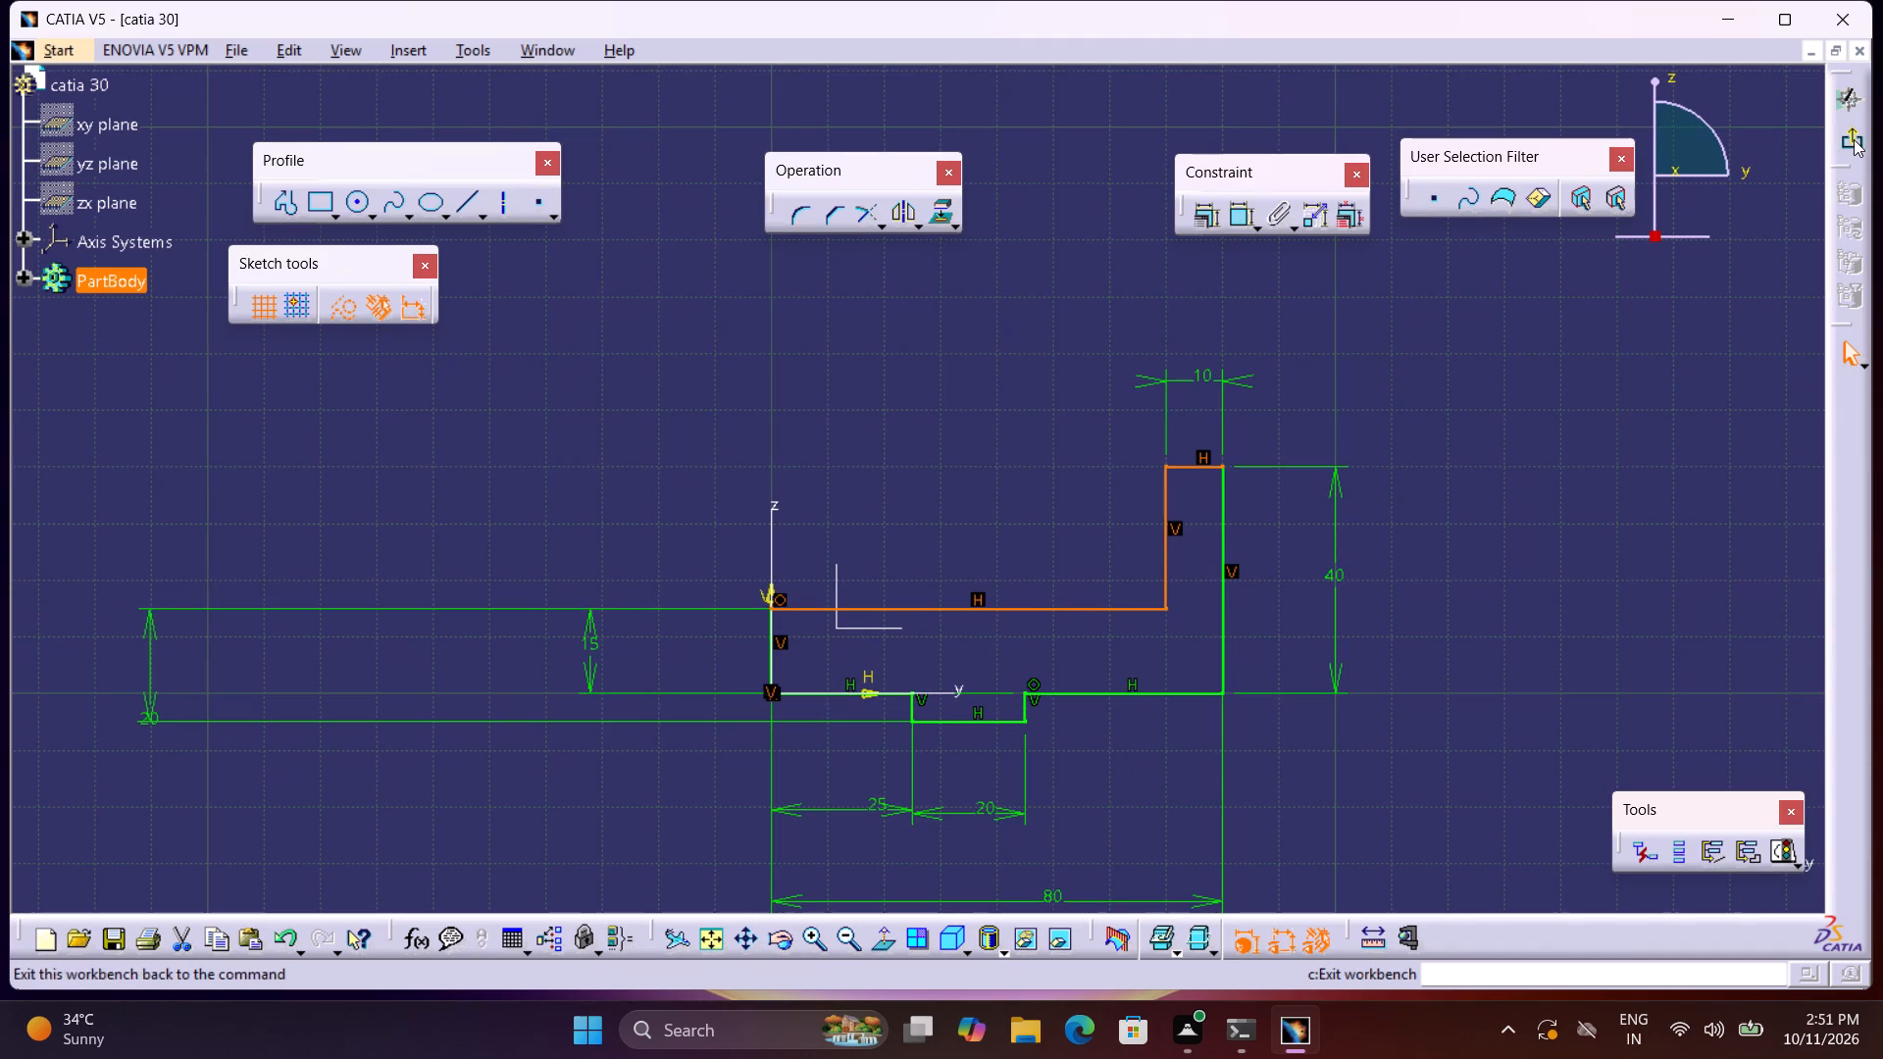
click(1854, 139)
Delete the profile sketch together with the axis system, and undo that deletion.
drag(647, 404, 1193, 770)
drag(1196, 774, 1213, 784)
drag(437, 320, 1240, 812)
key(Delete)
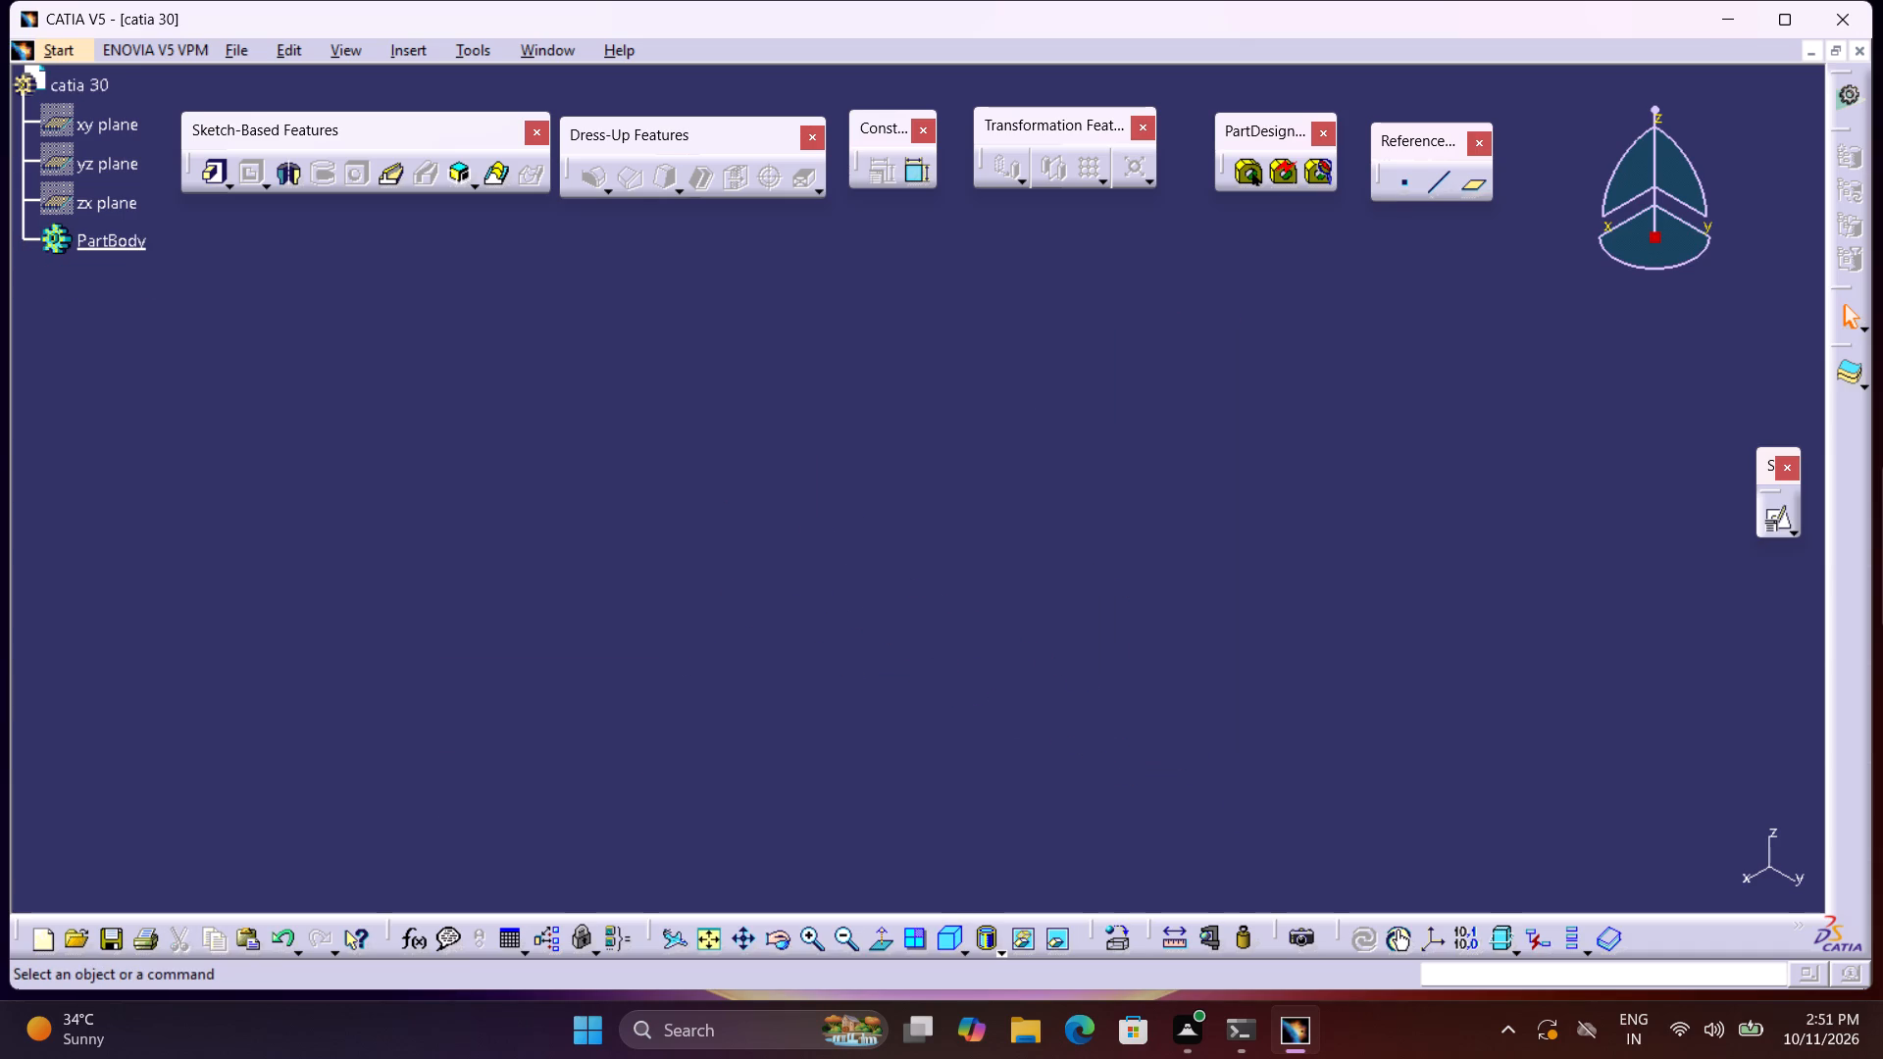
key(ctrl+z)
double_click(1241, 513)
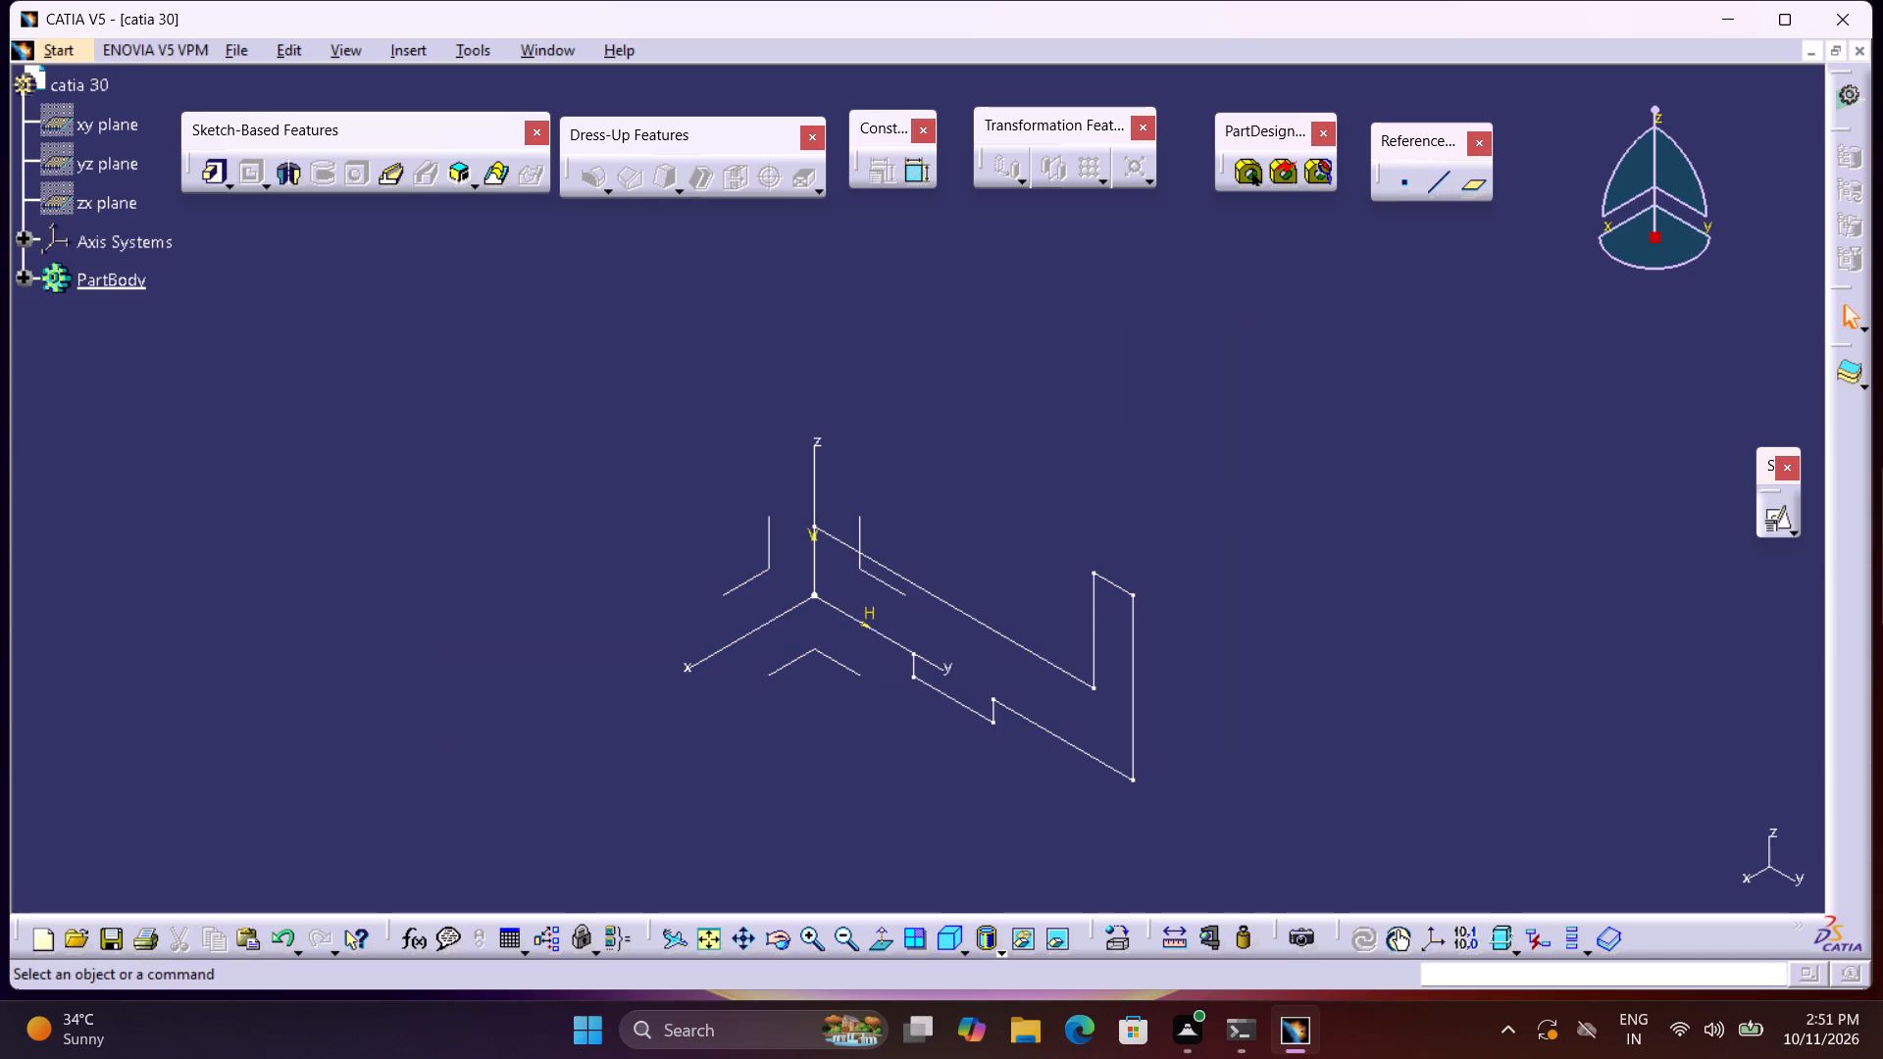
Delete the L-shaped profile sketch while keeping the axis system.
drag(759, 425, 1397, 830)
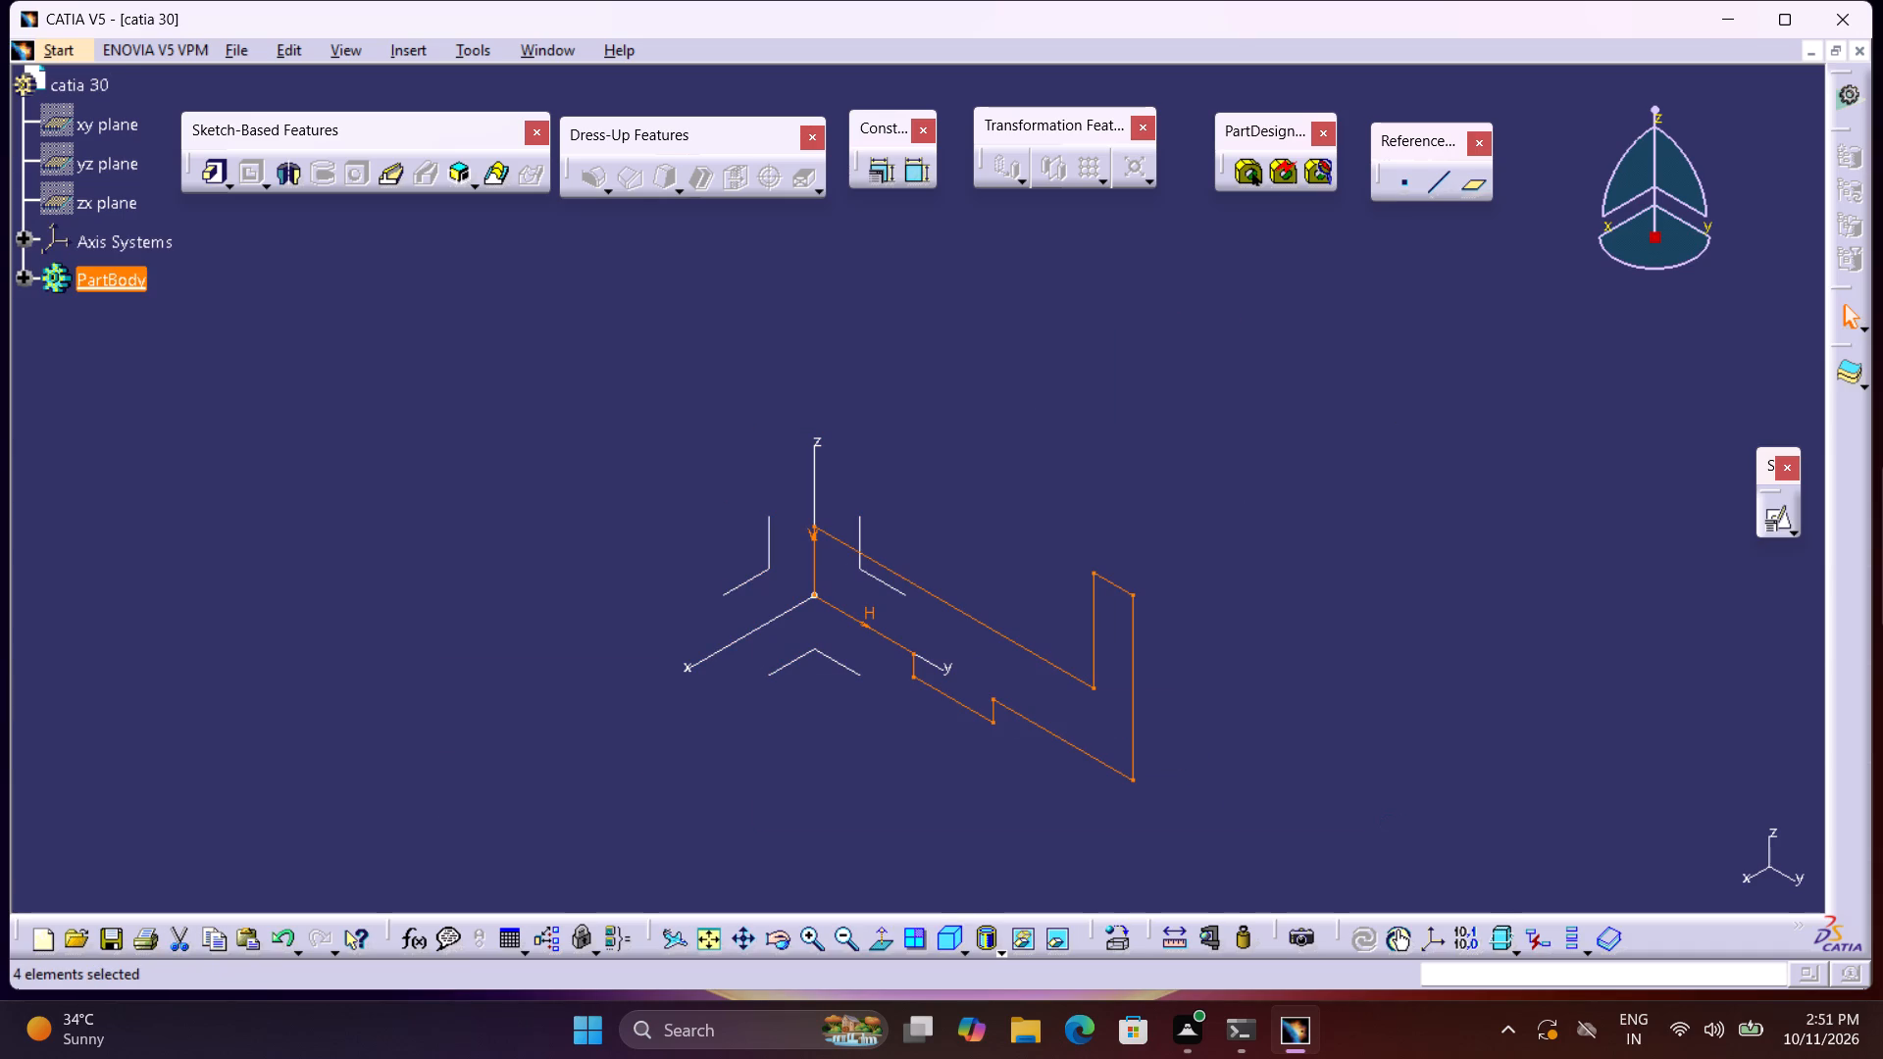
key(Delete)
click(1663, 865)
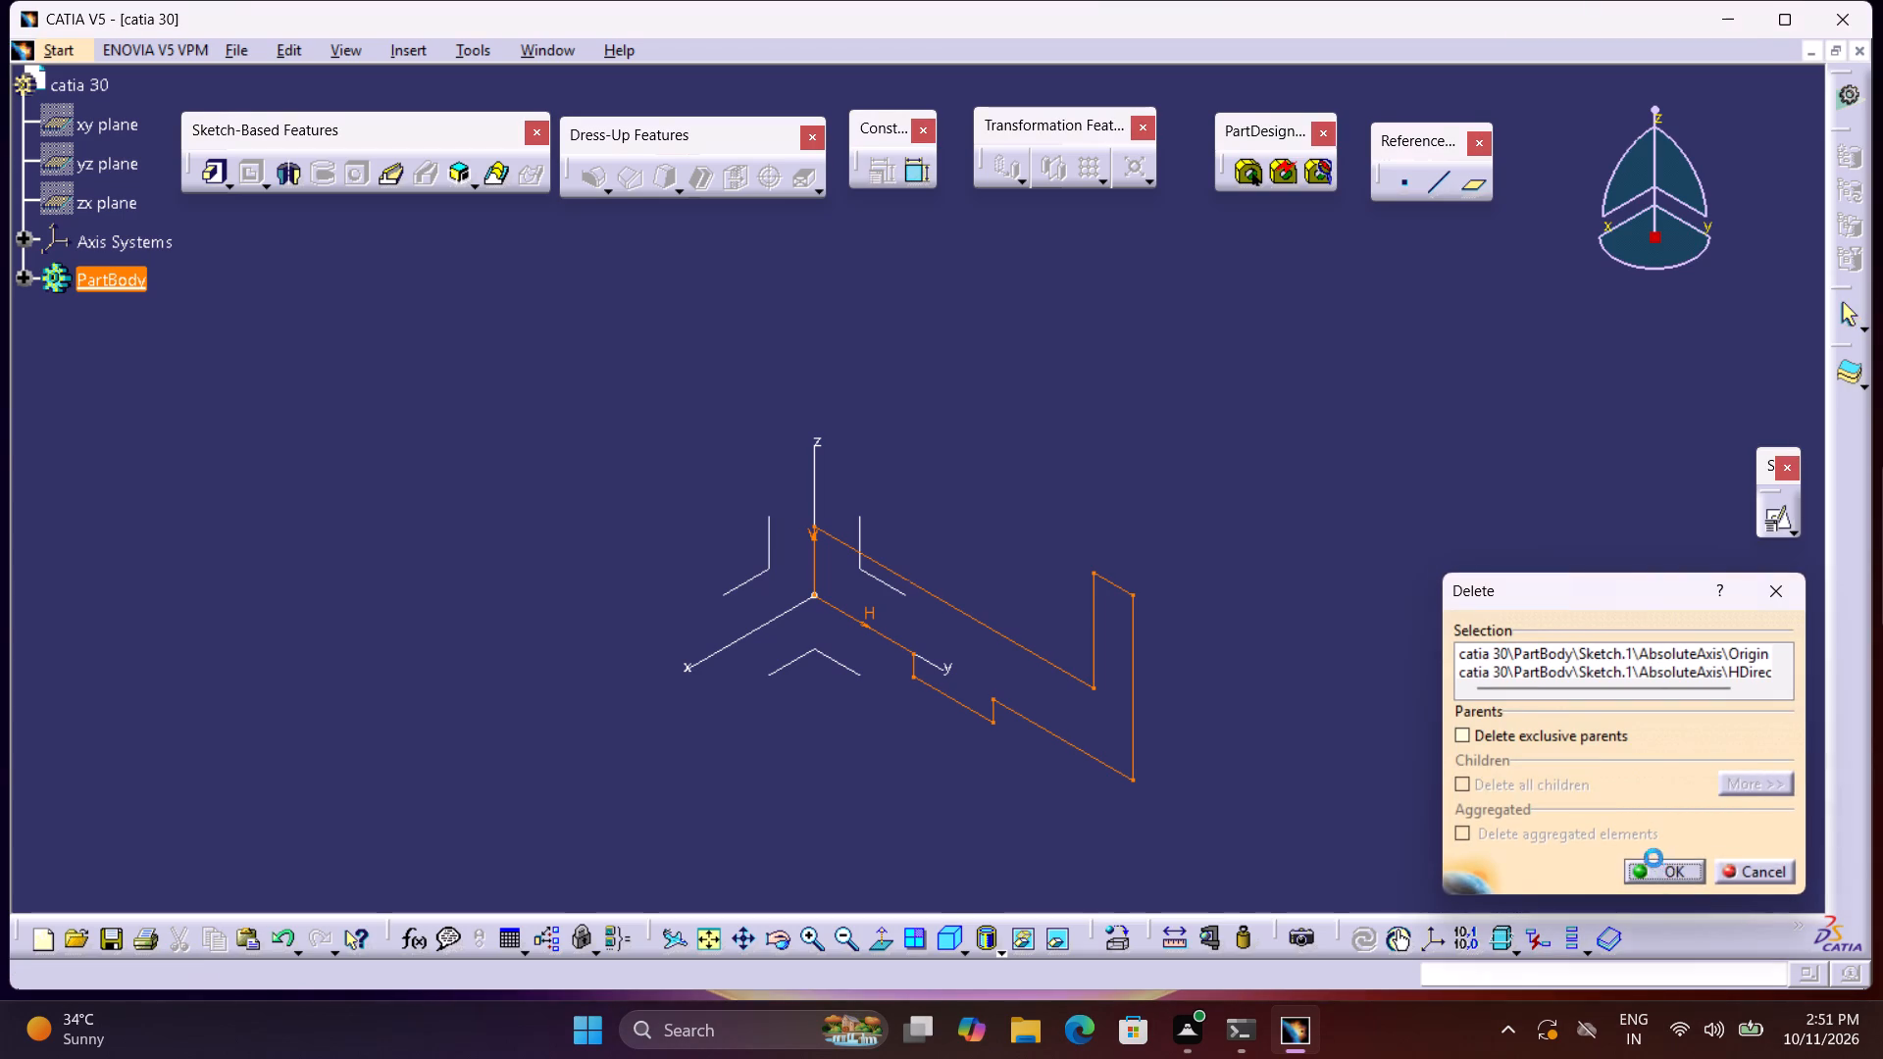
Create a positioned sketch on the absolute axis system's zx plane, with the axes swapped and the H direction reversed.
click(1782, 524)
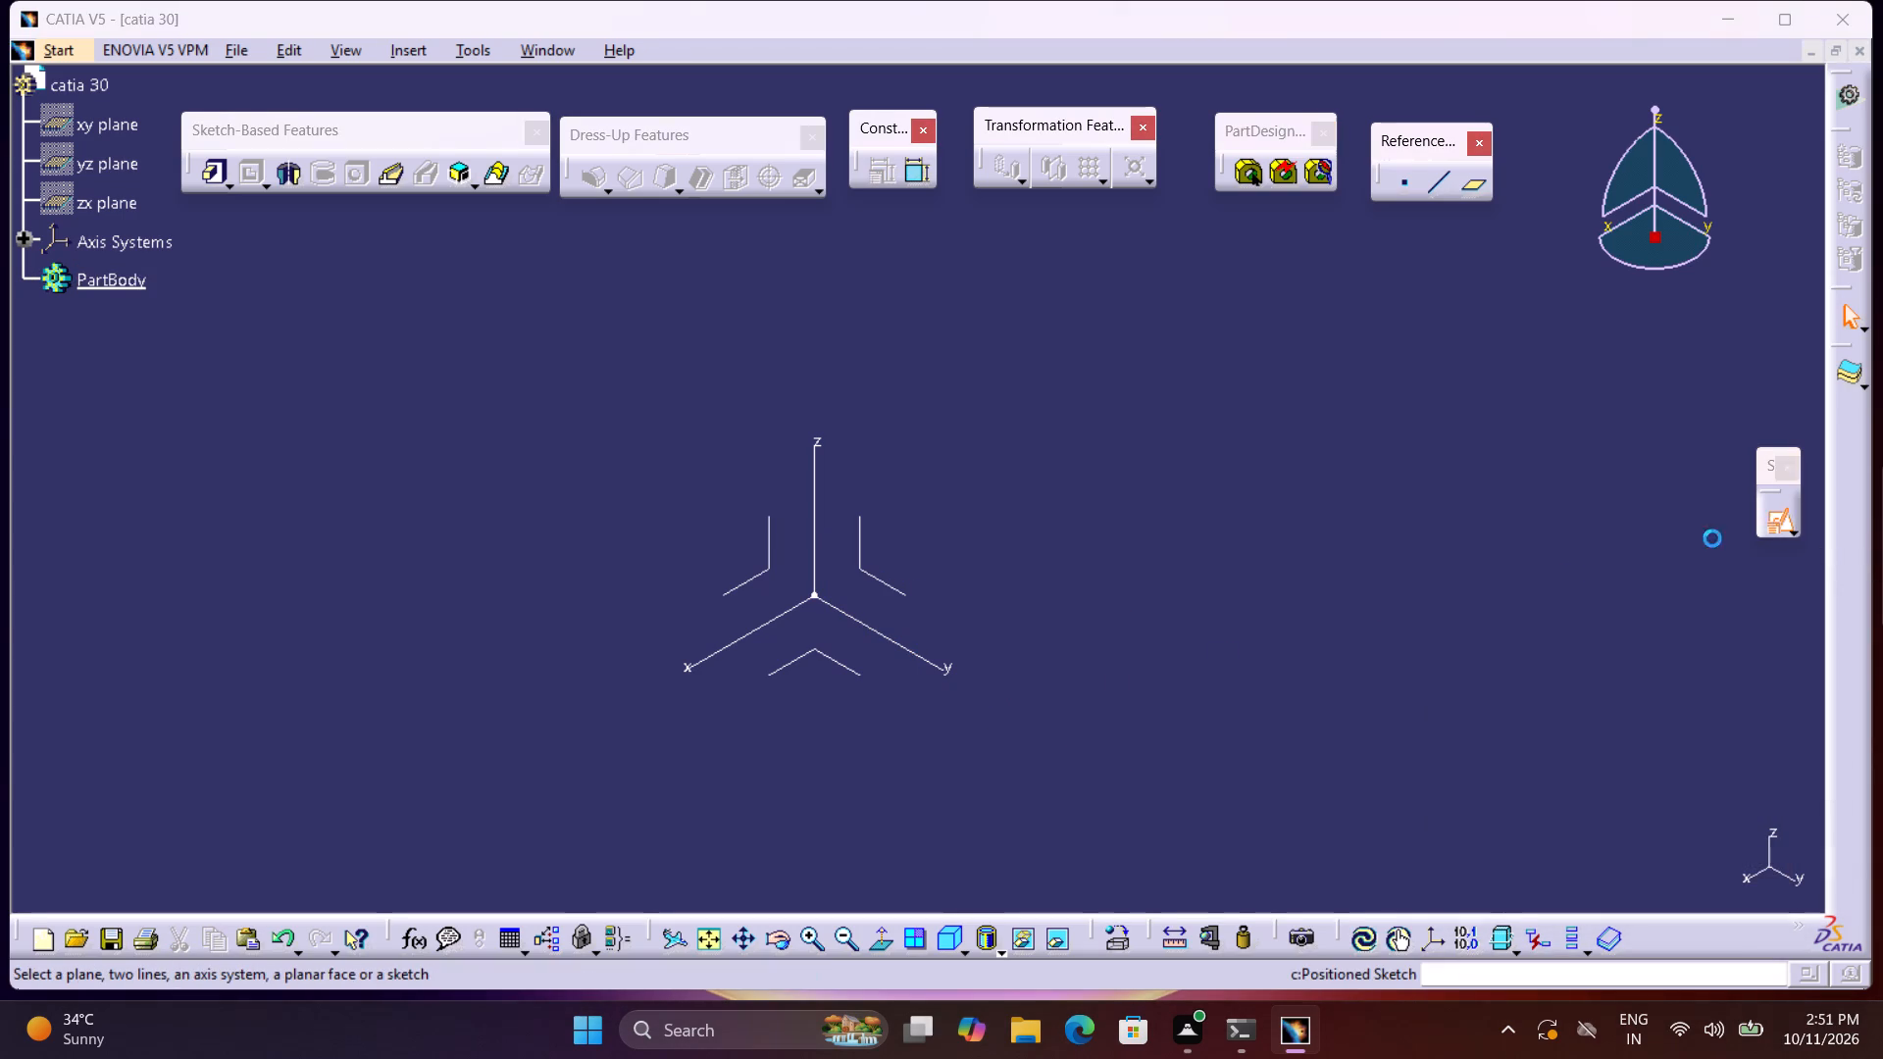
click(771, 568)
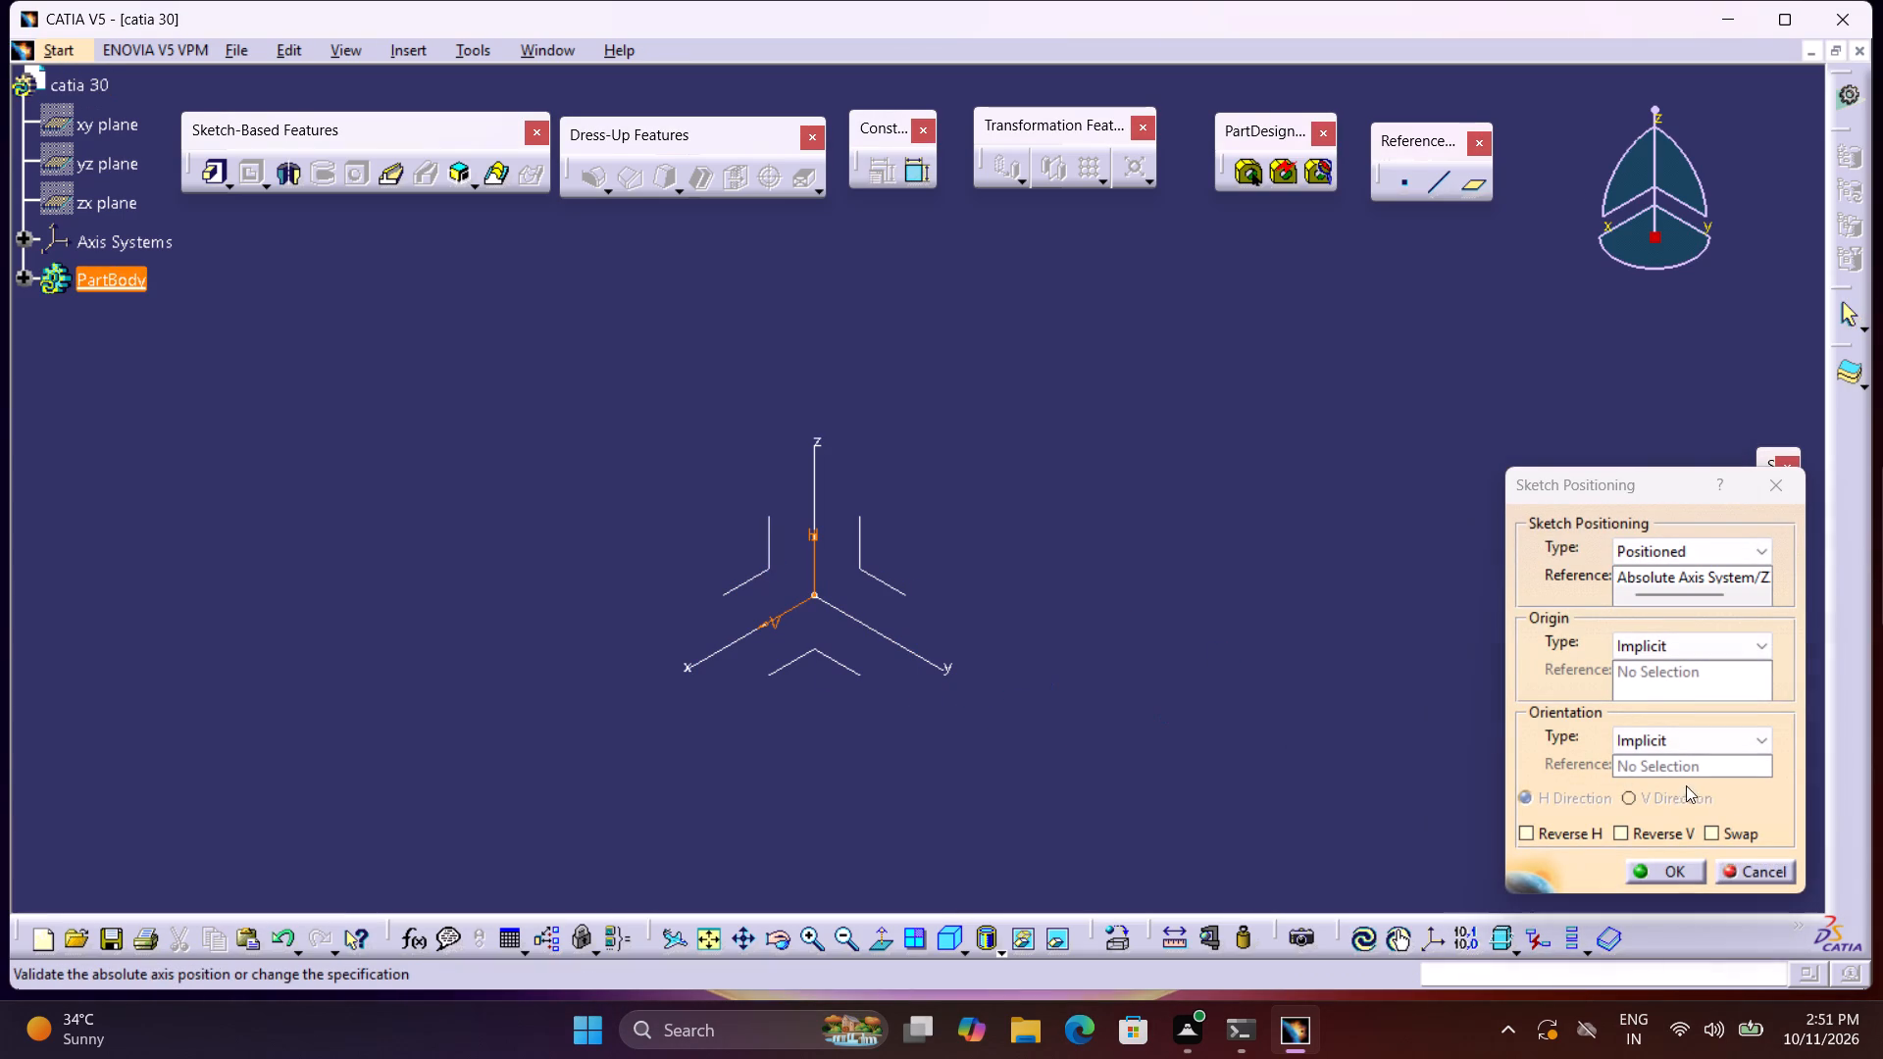
click(1732, 832)
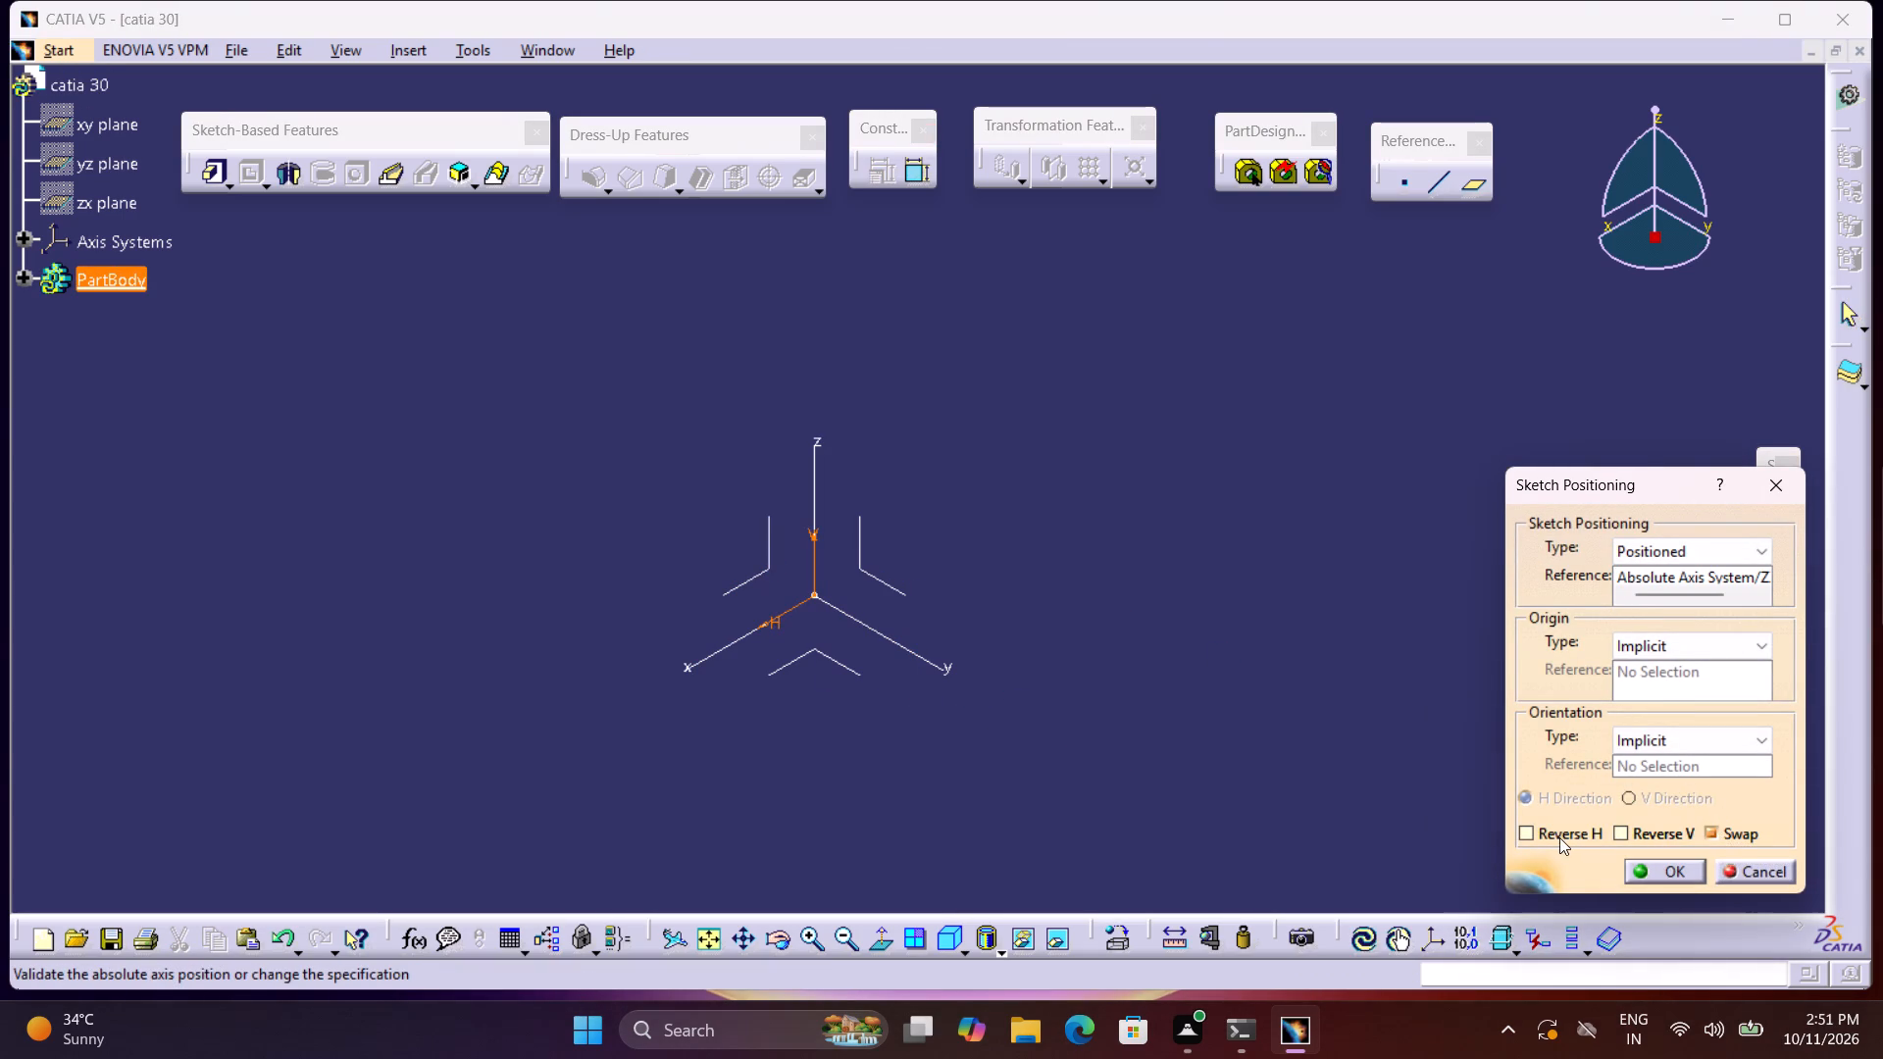
click(1559, 837)
click(1663, 869)
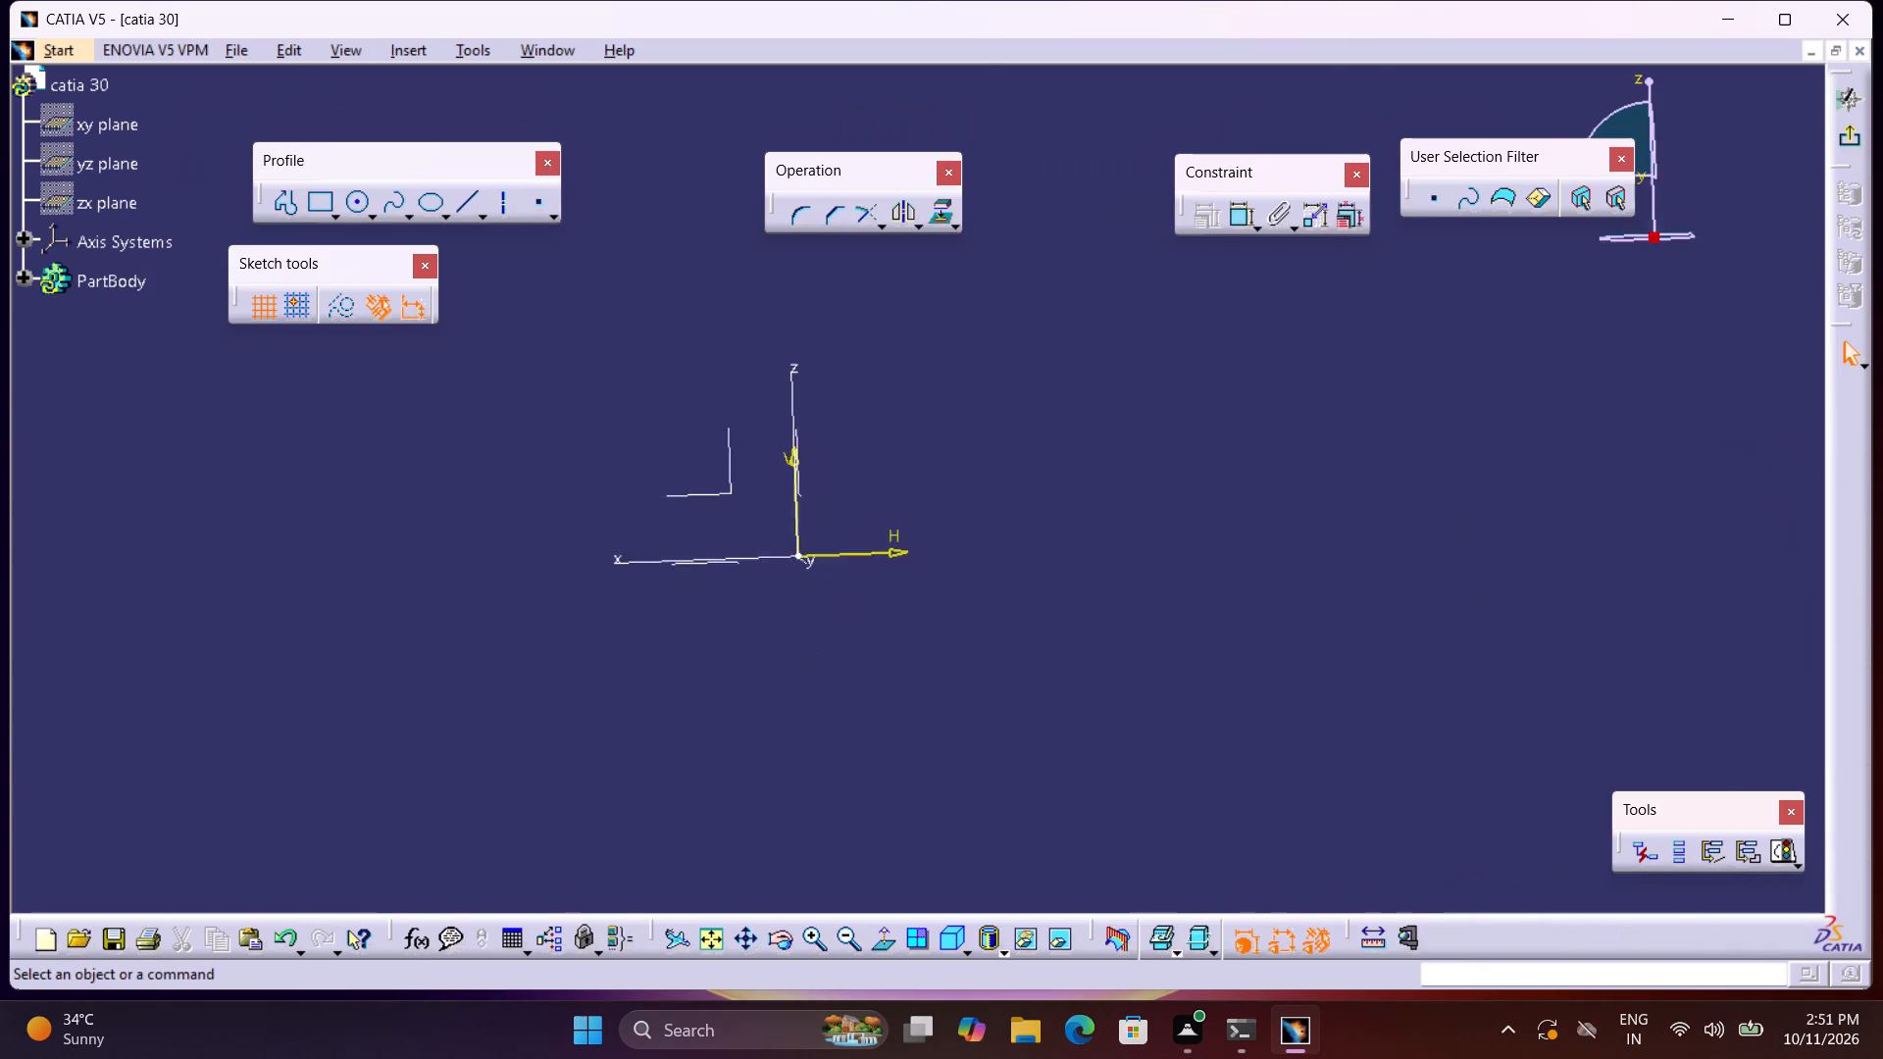
Sketch a closed L-shaped profile from the origin, about 97 mm long and 48 mm high, with a shallow rectangular tab below the base.
click(278, 212)
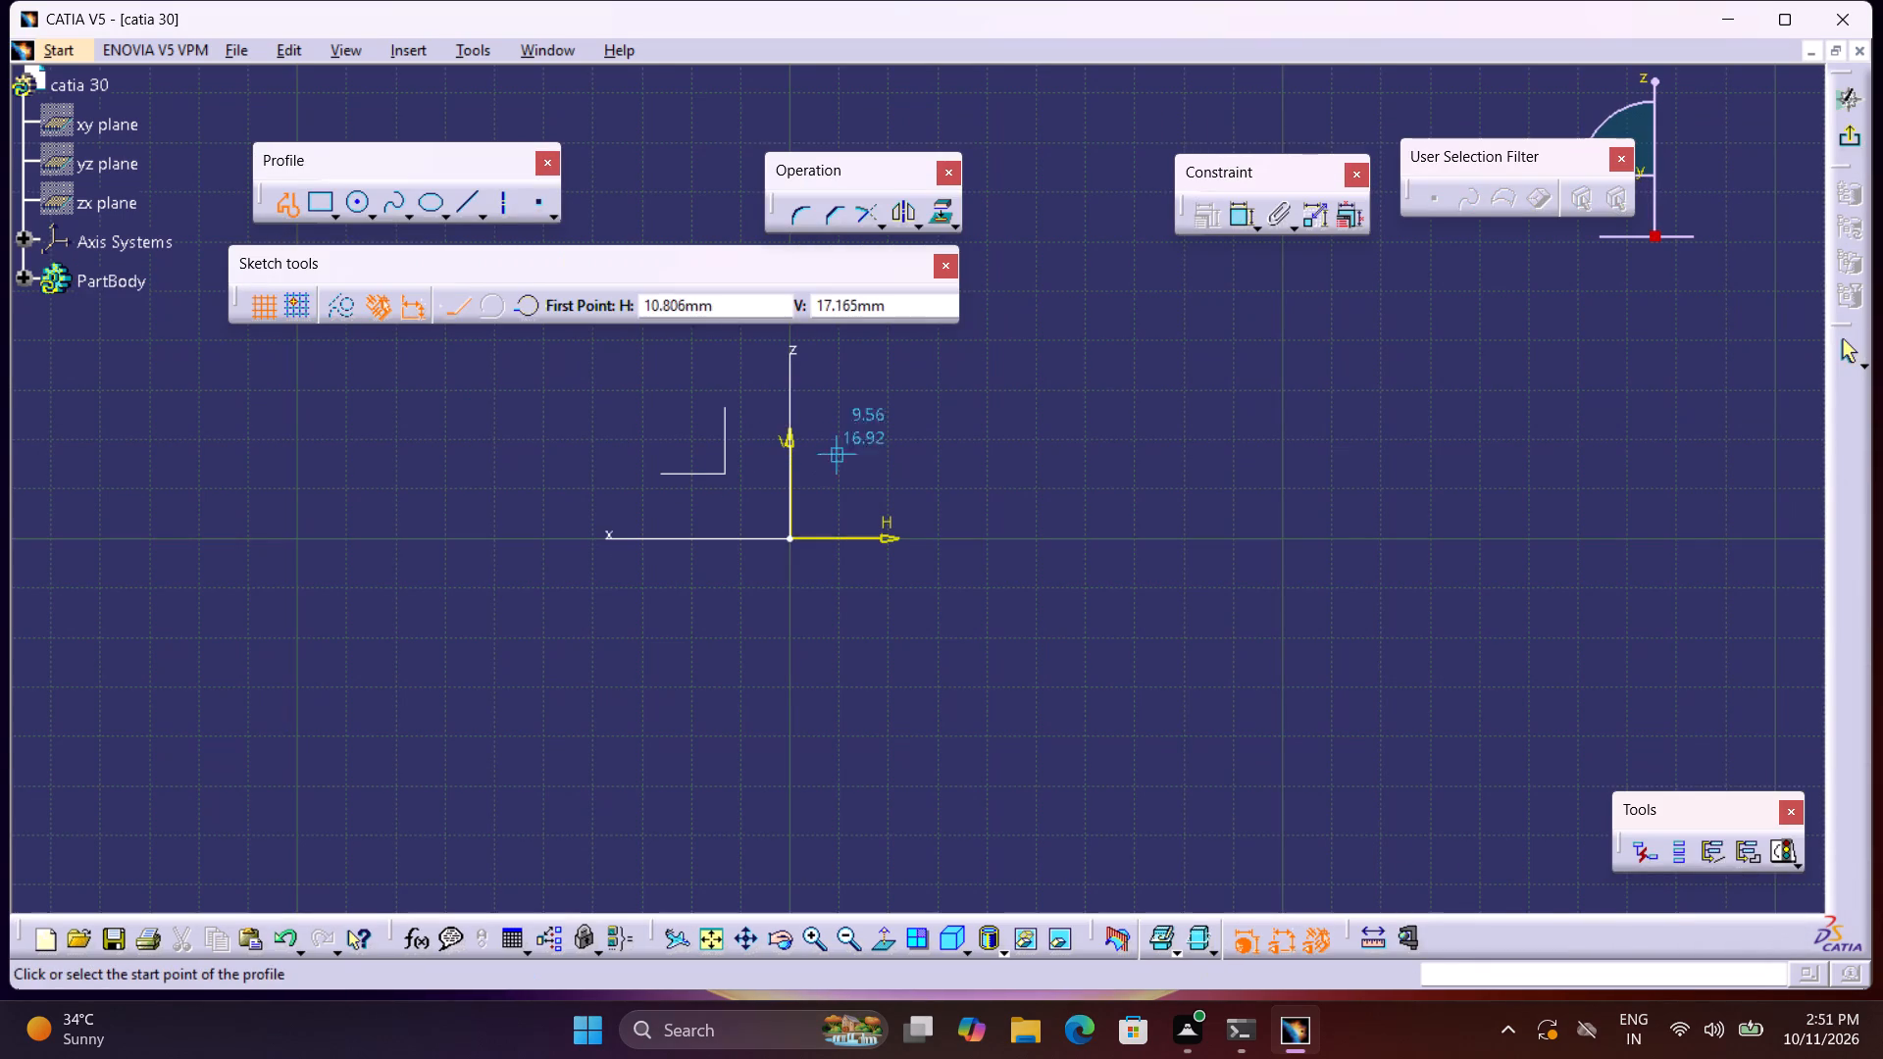
middle_drag(877, 465, 1047, 720)
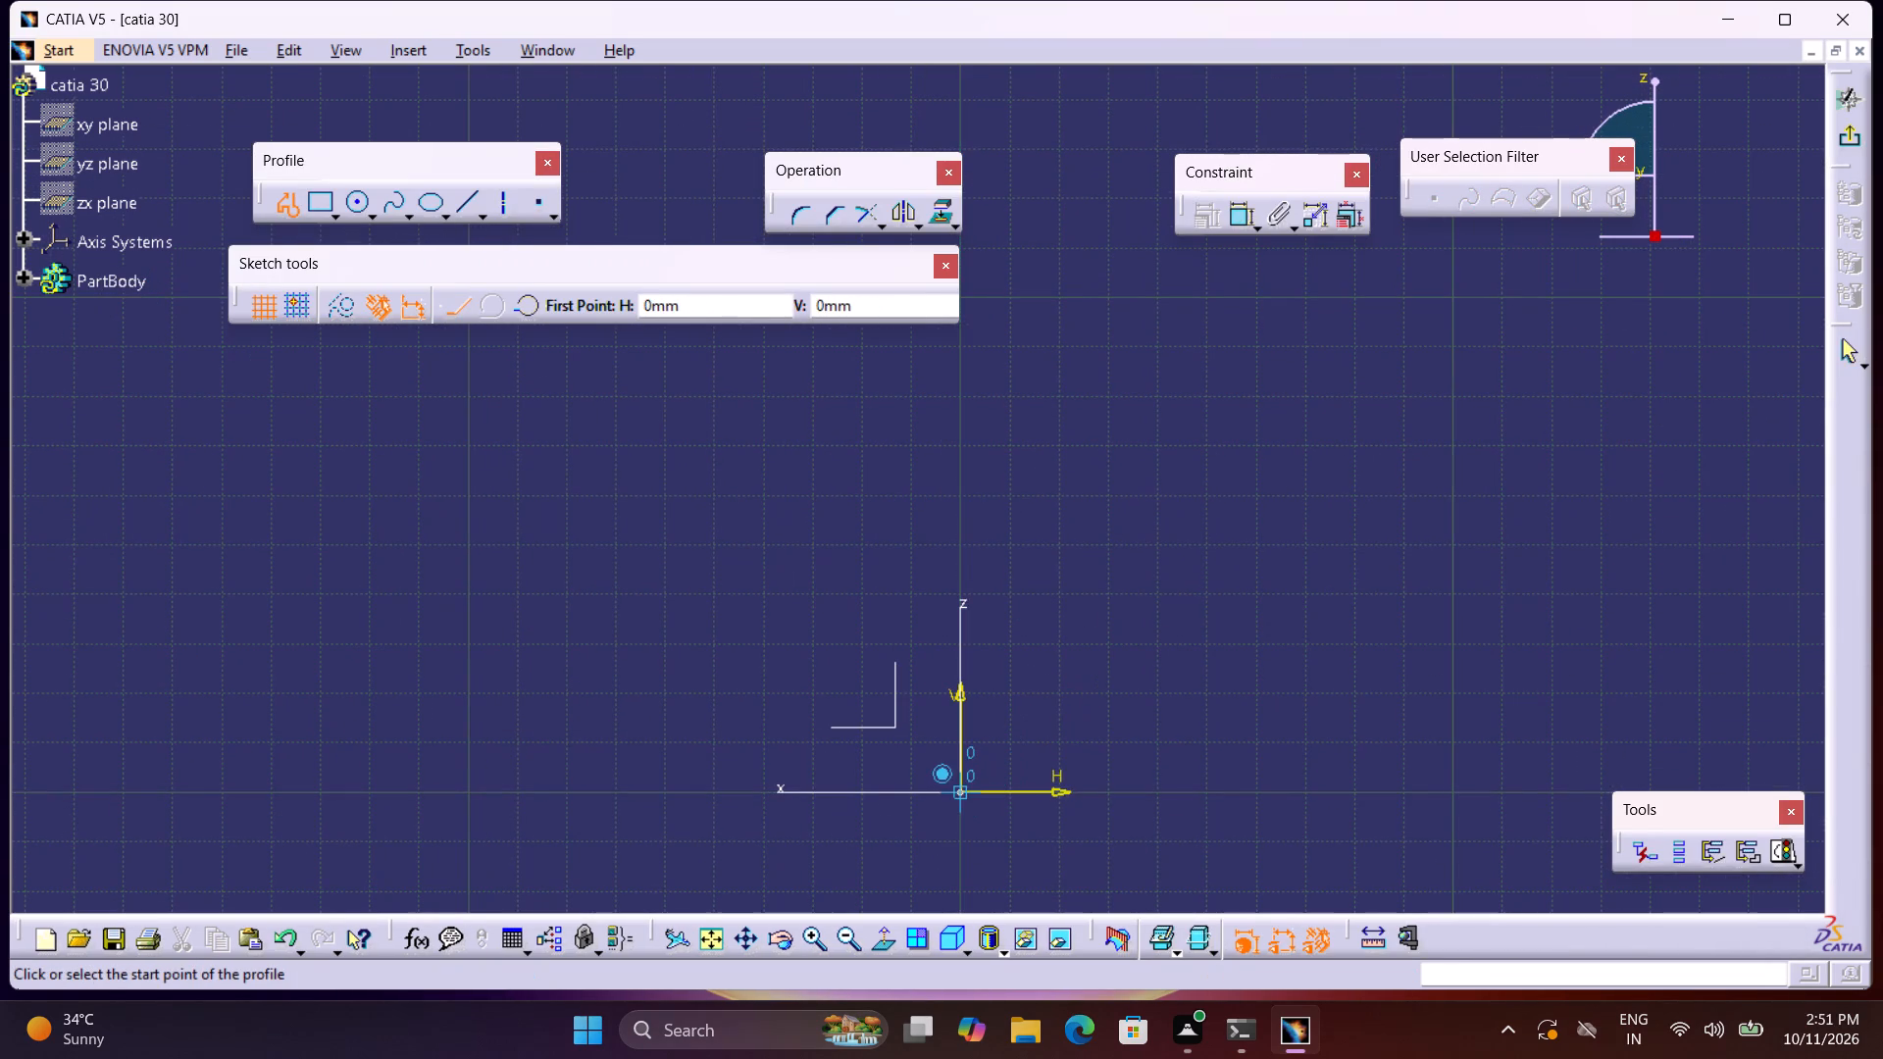
click(960, 791)
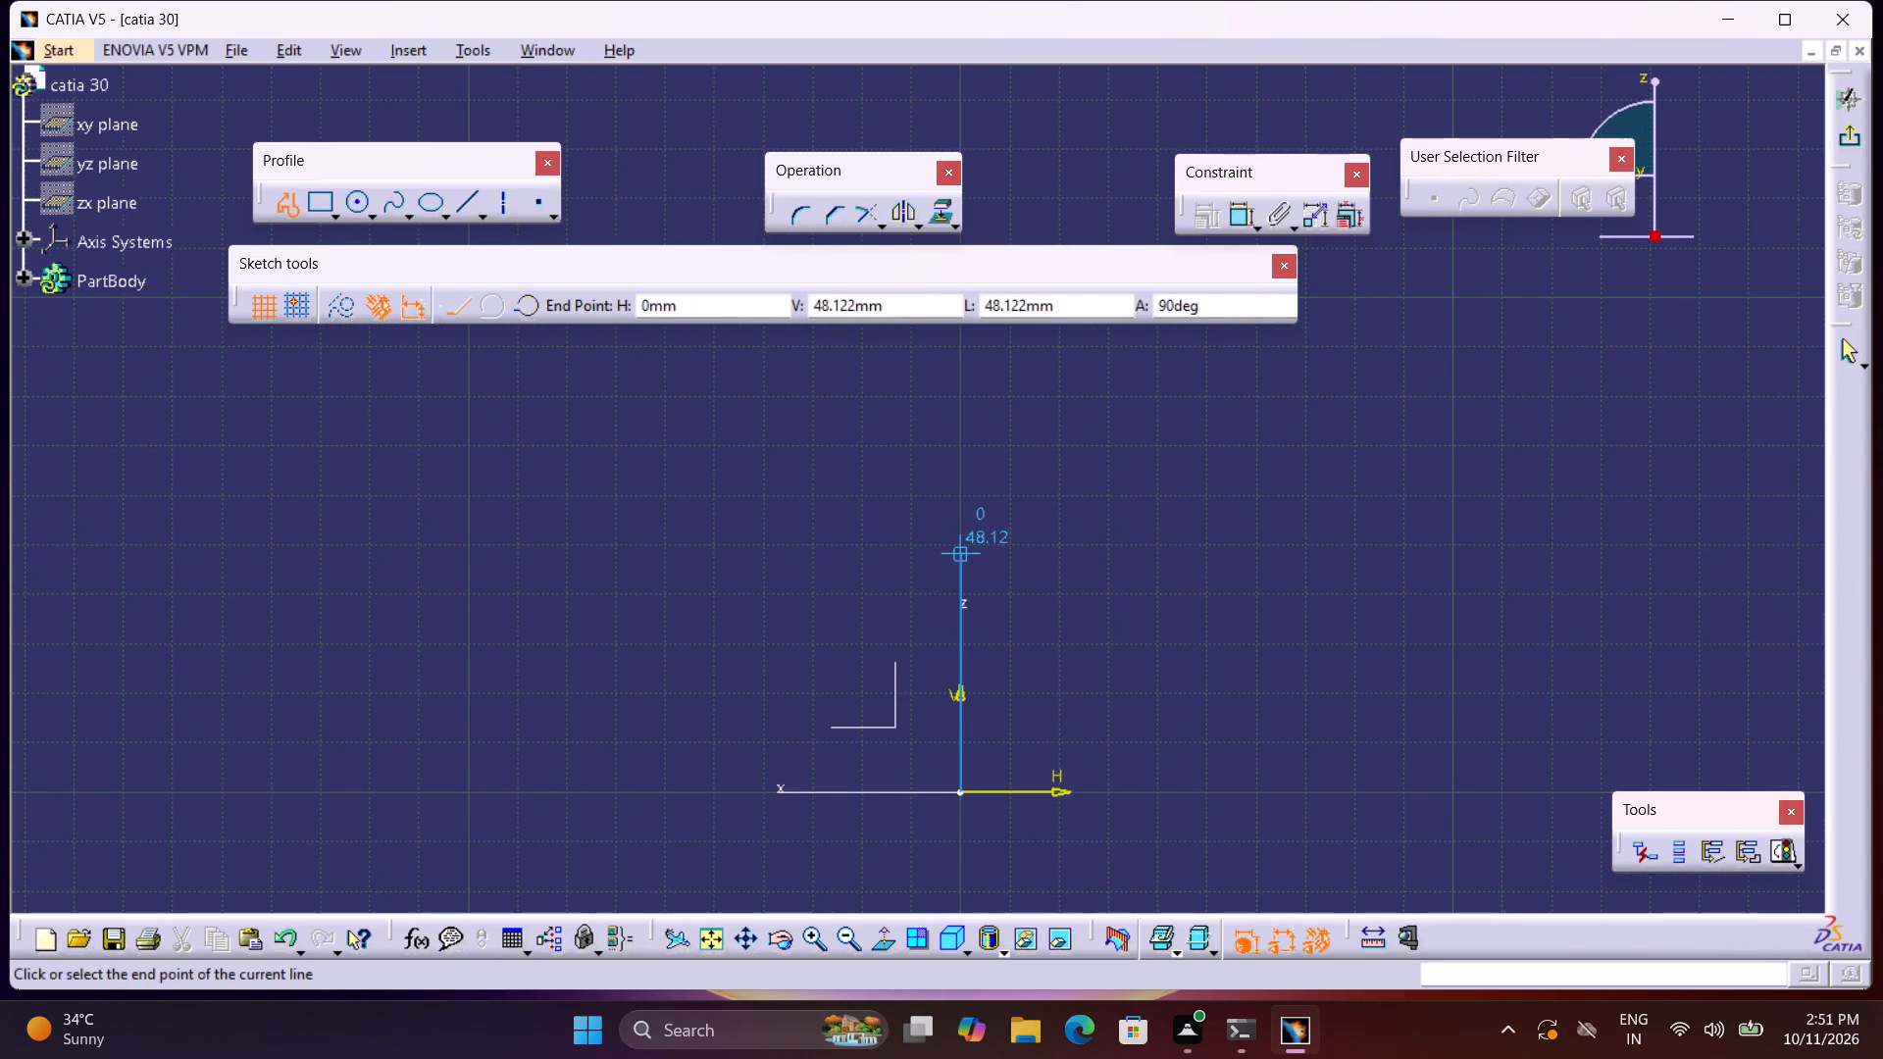
click(958, 553)
click(892, 553)
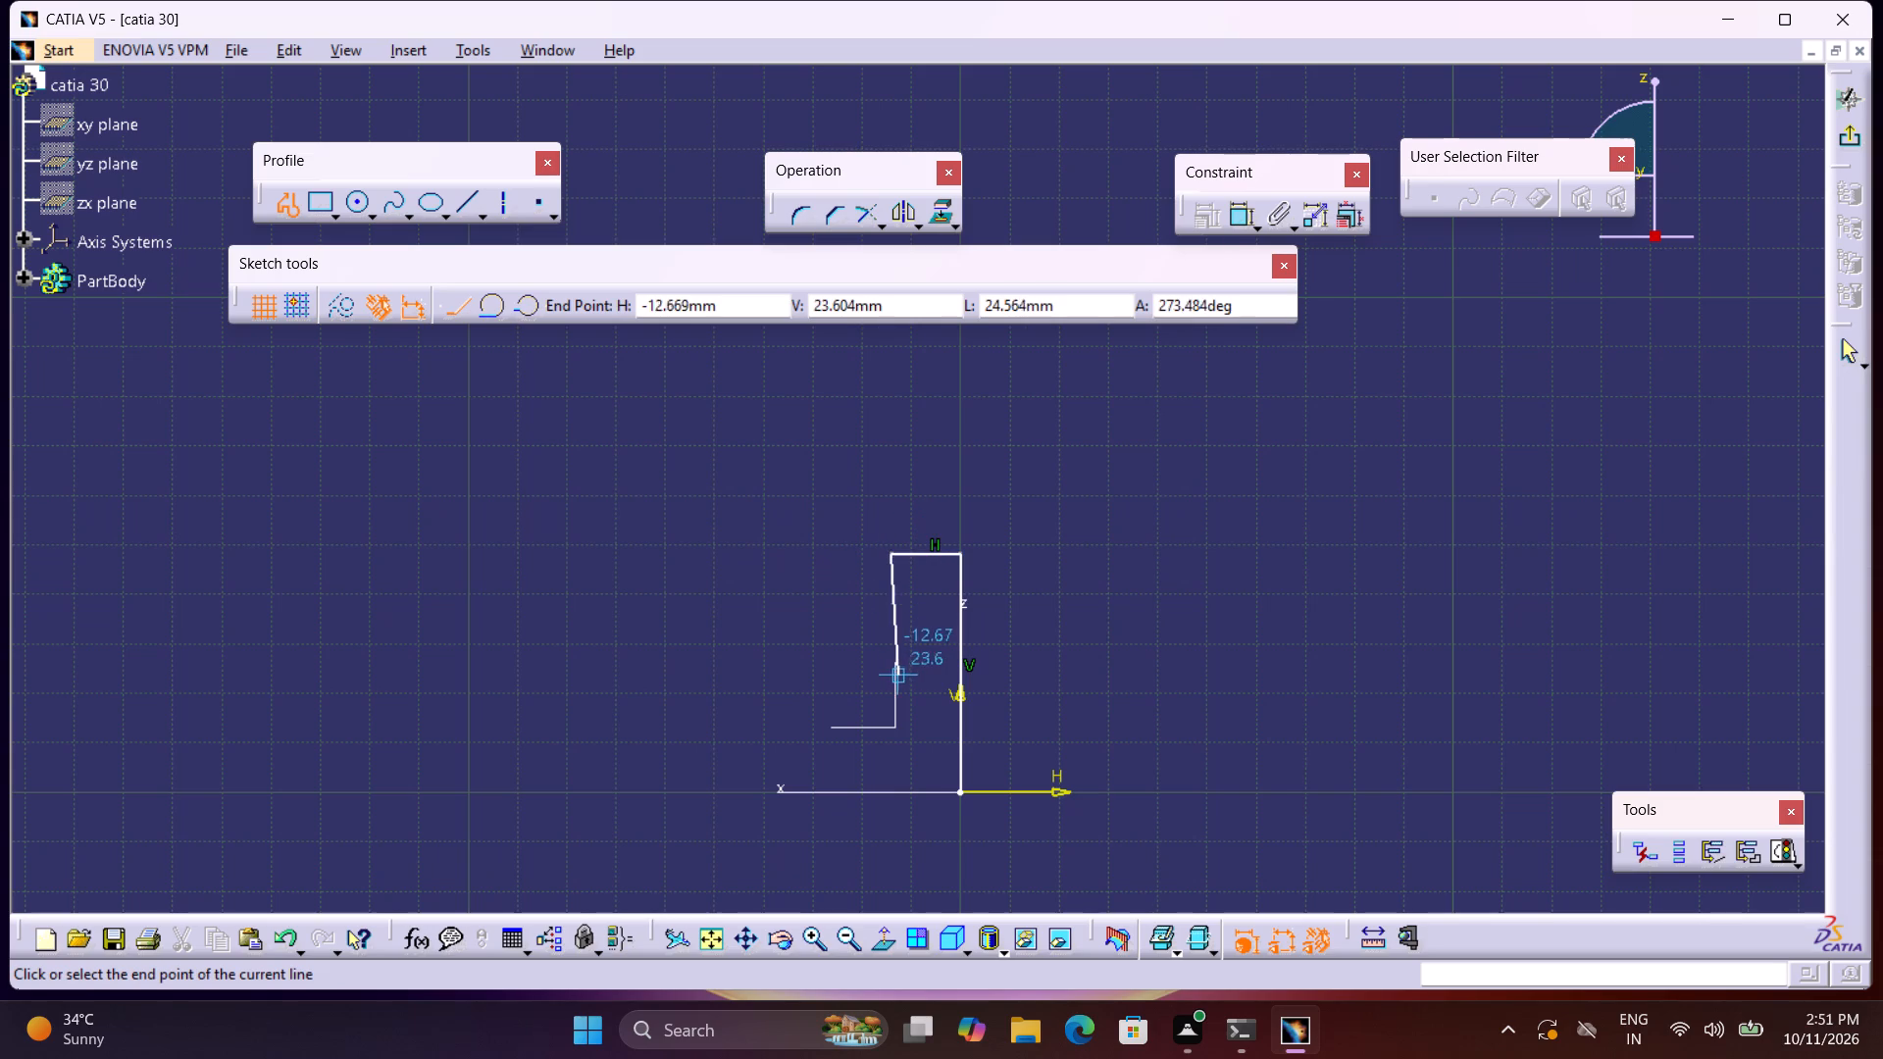
click(891, 674)
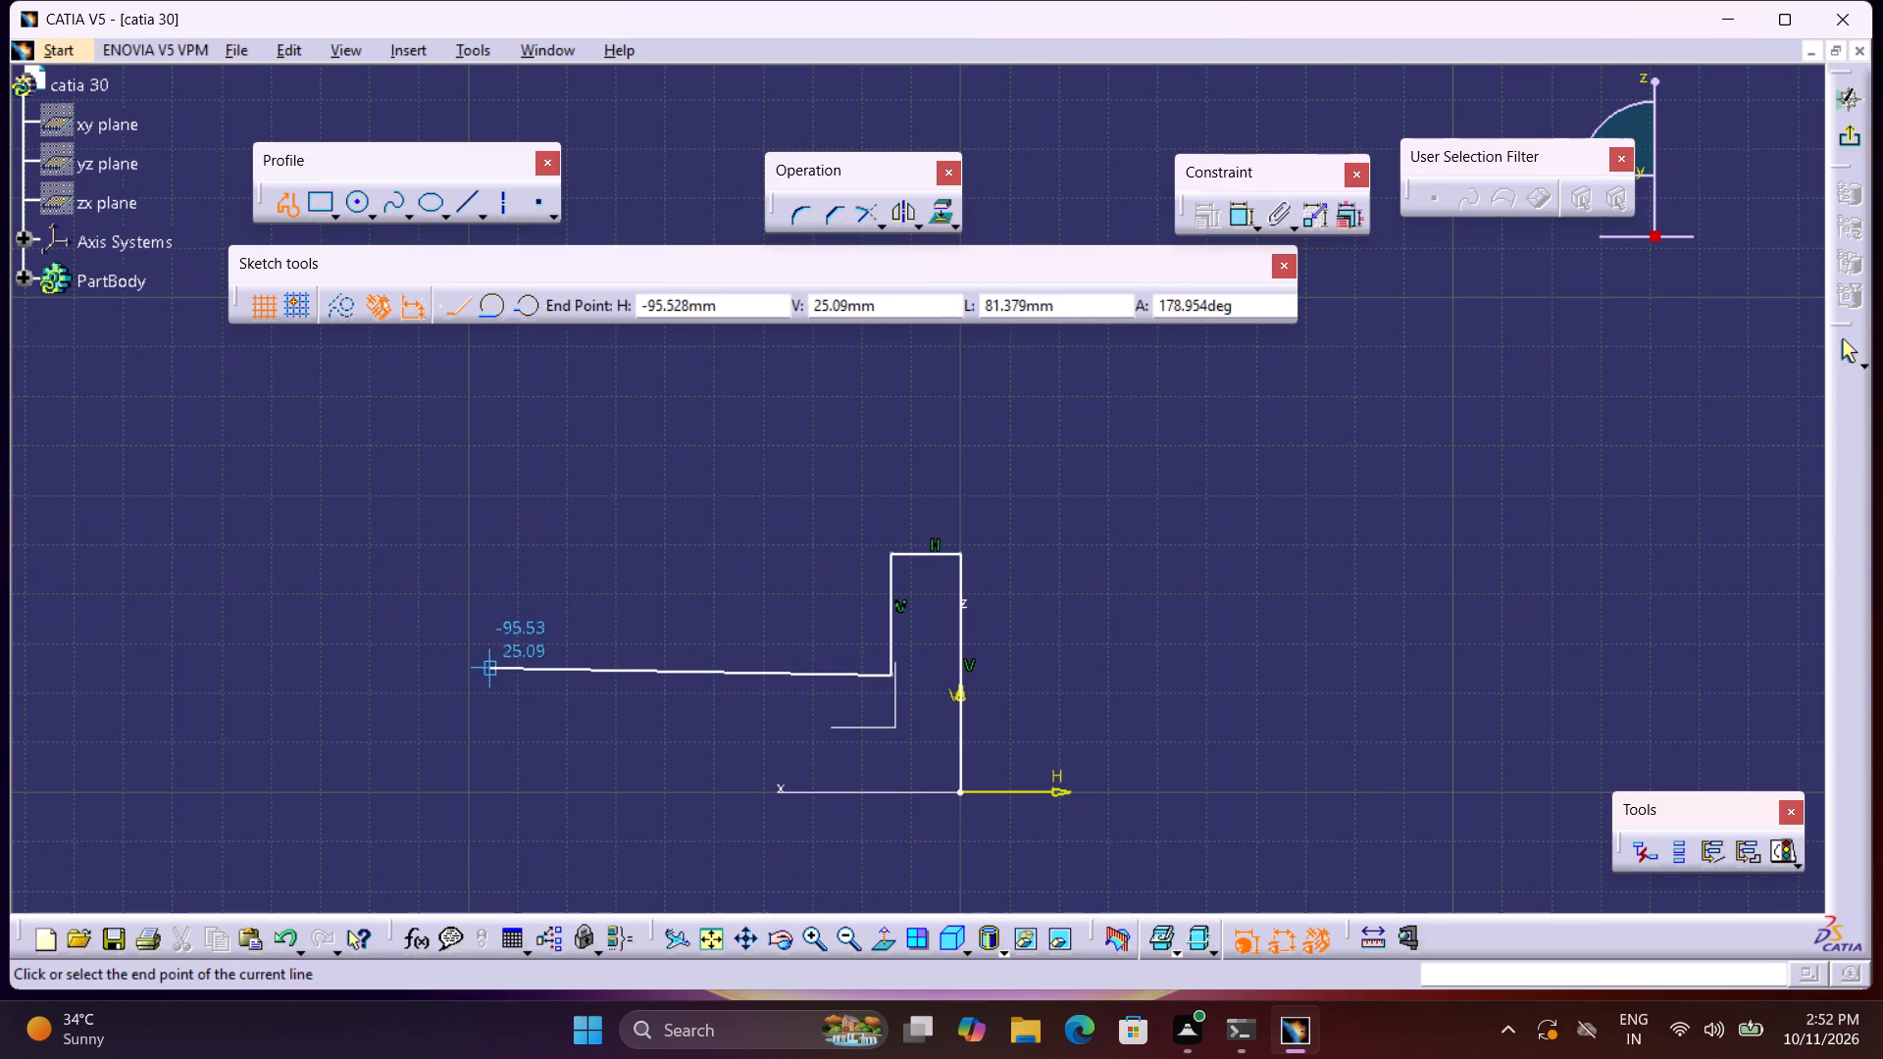
click(483, 671)
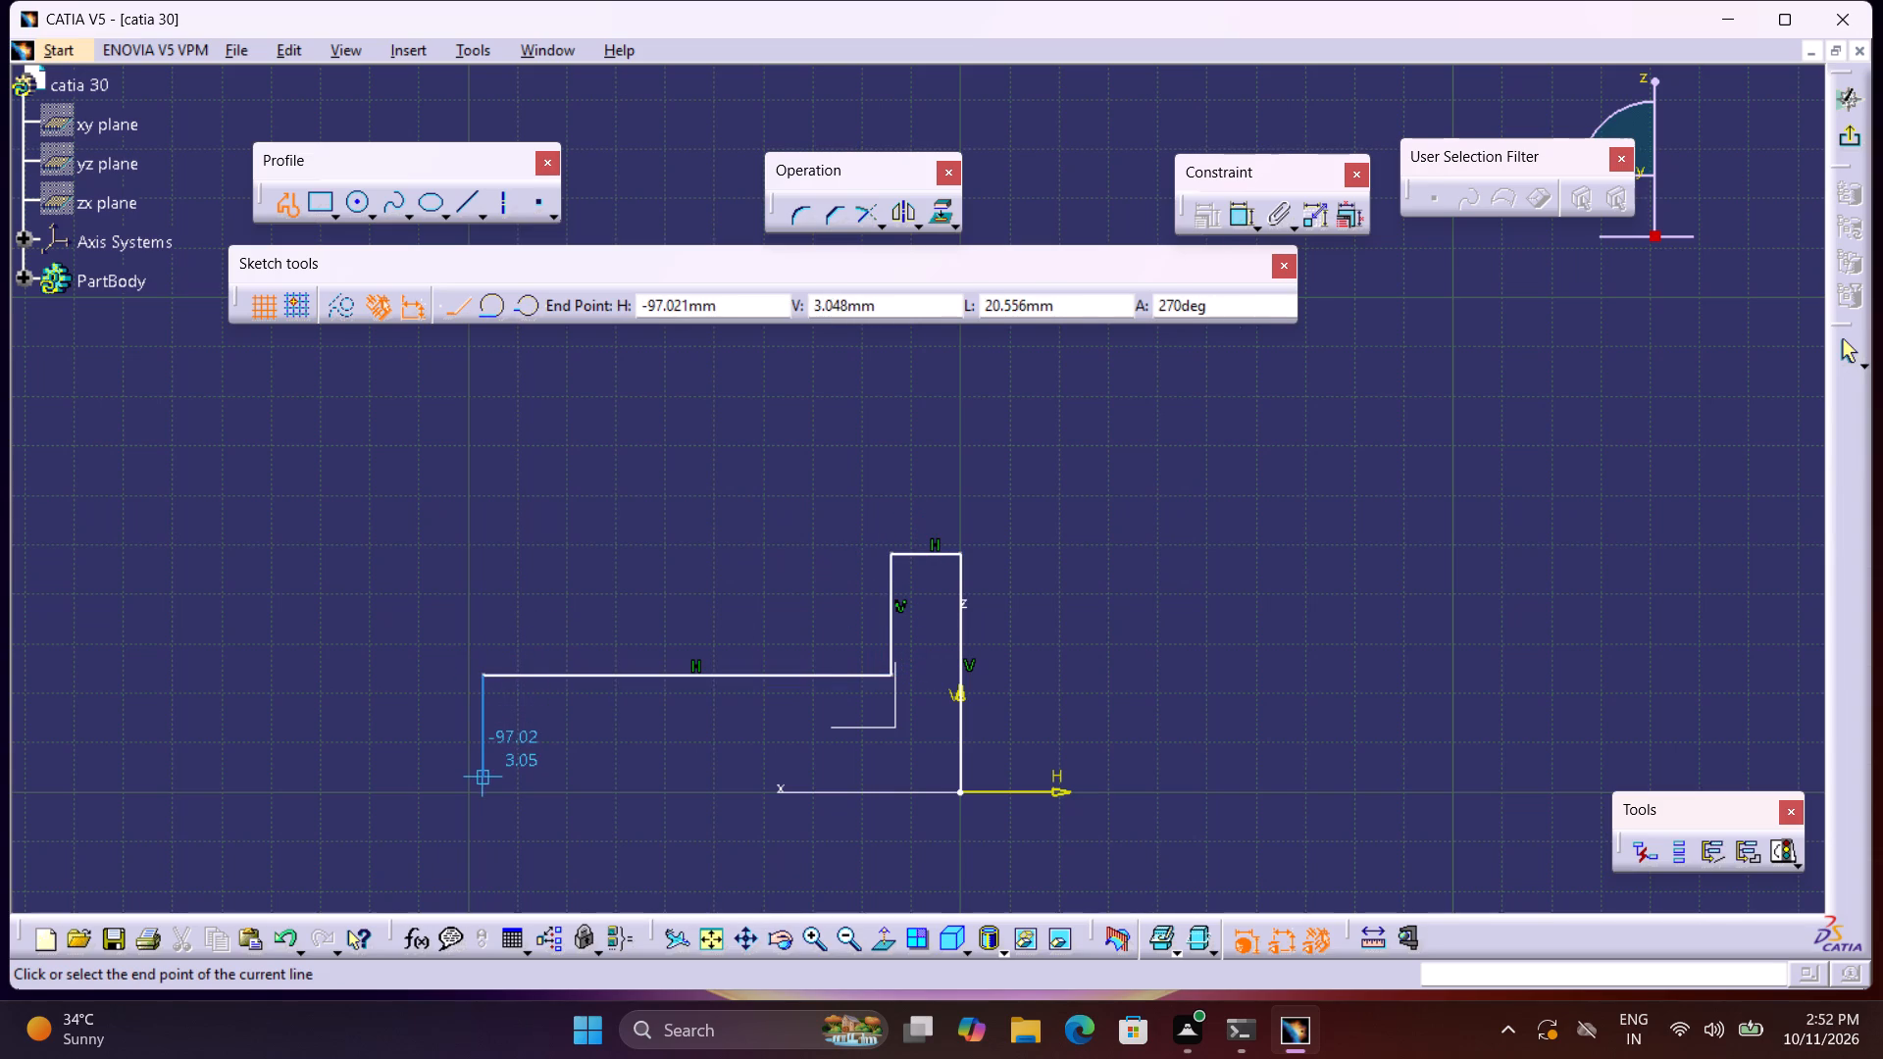
click(486, 792)
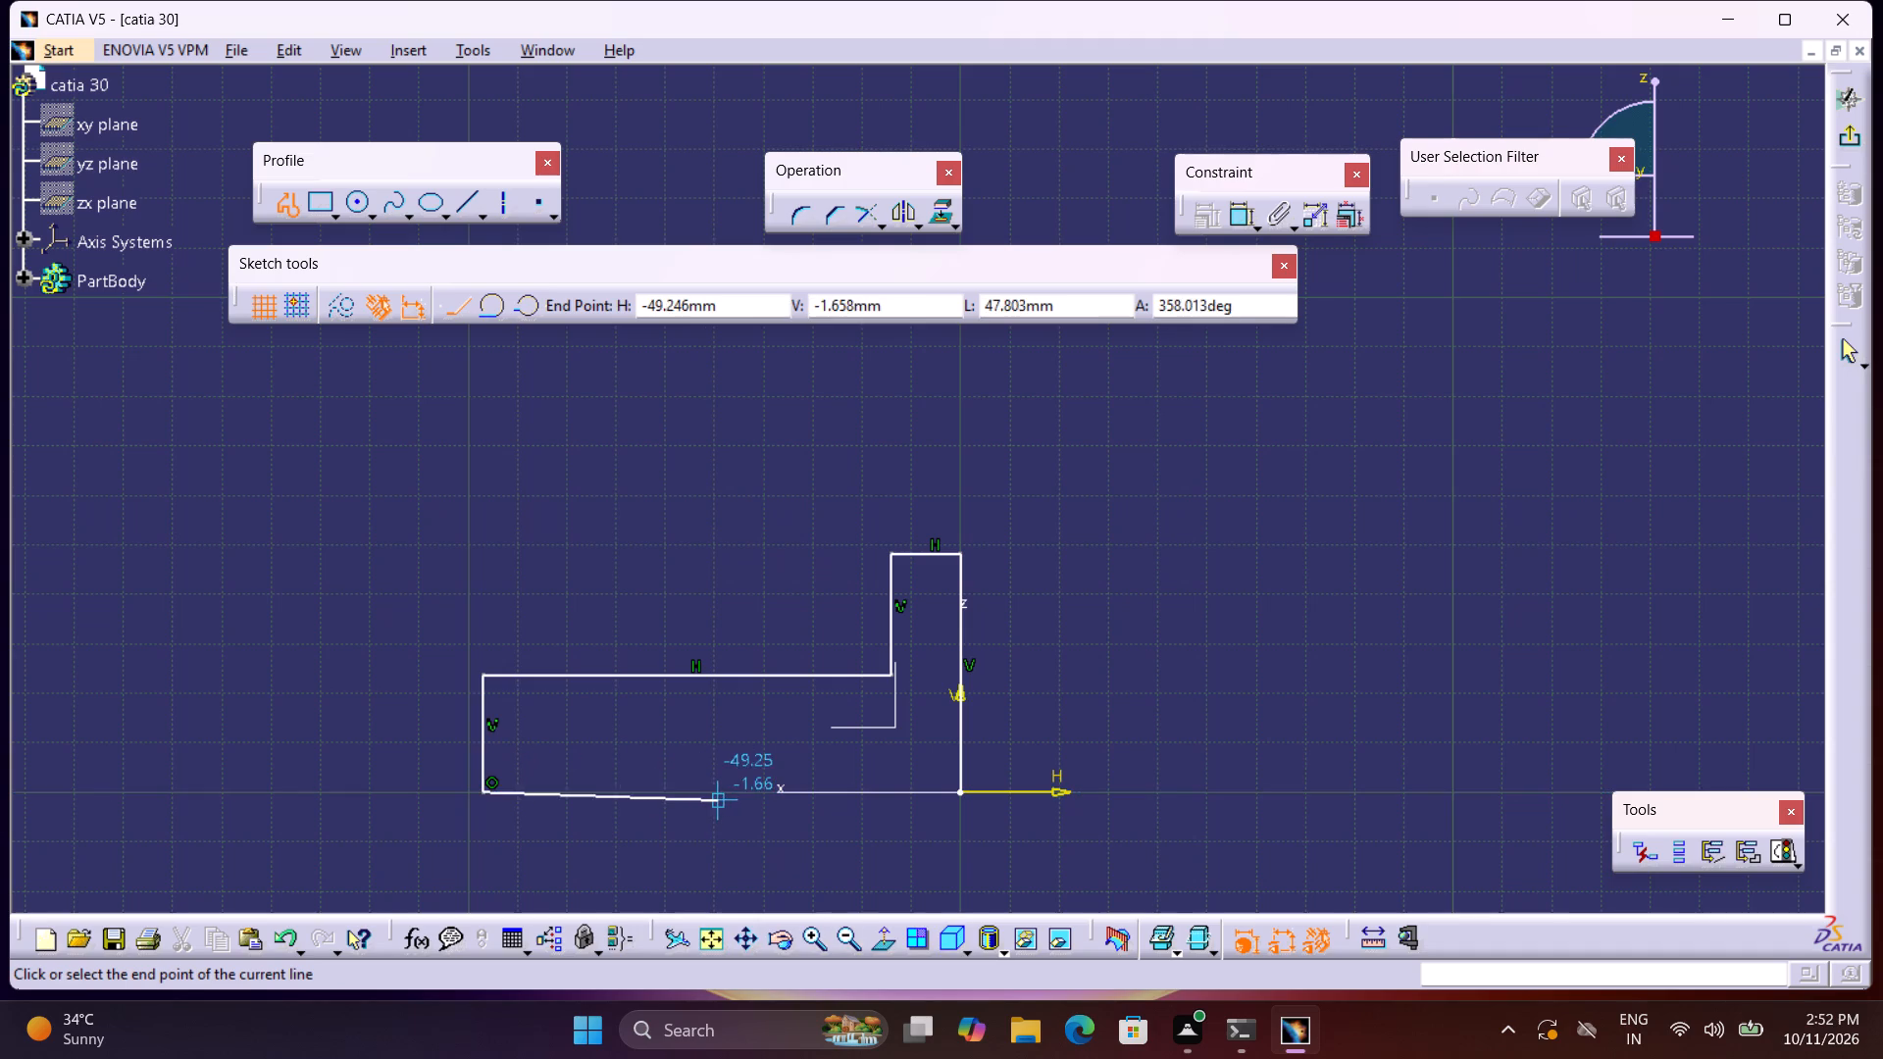
click(720, 792)
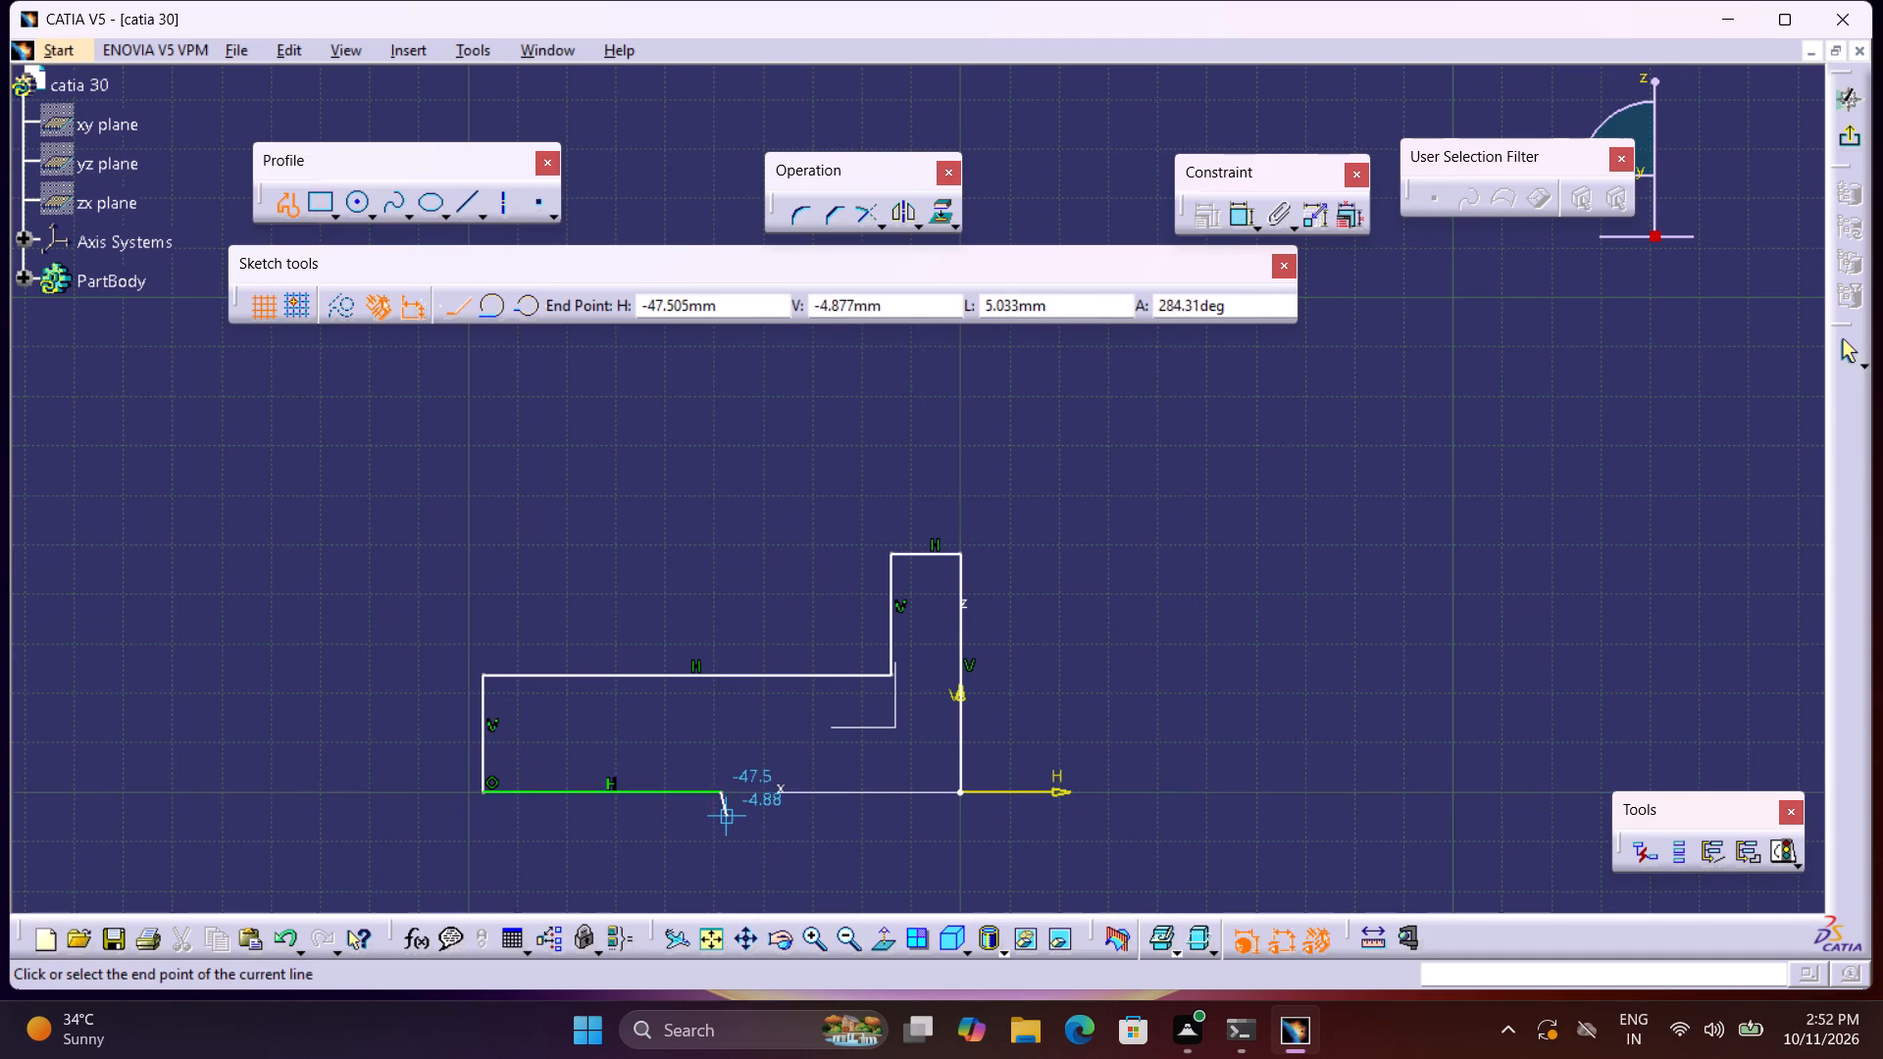
click(720, 816)
click(807, 821)
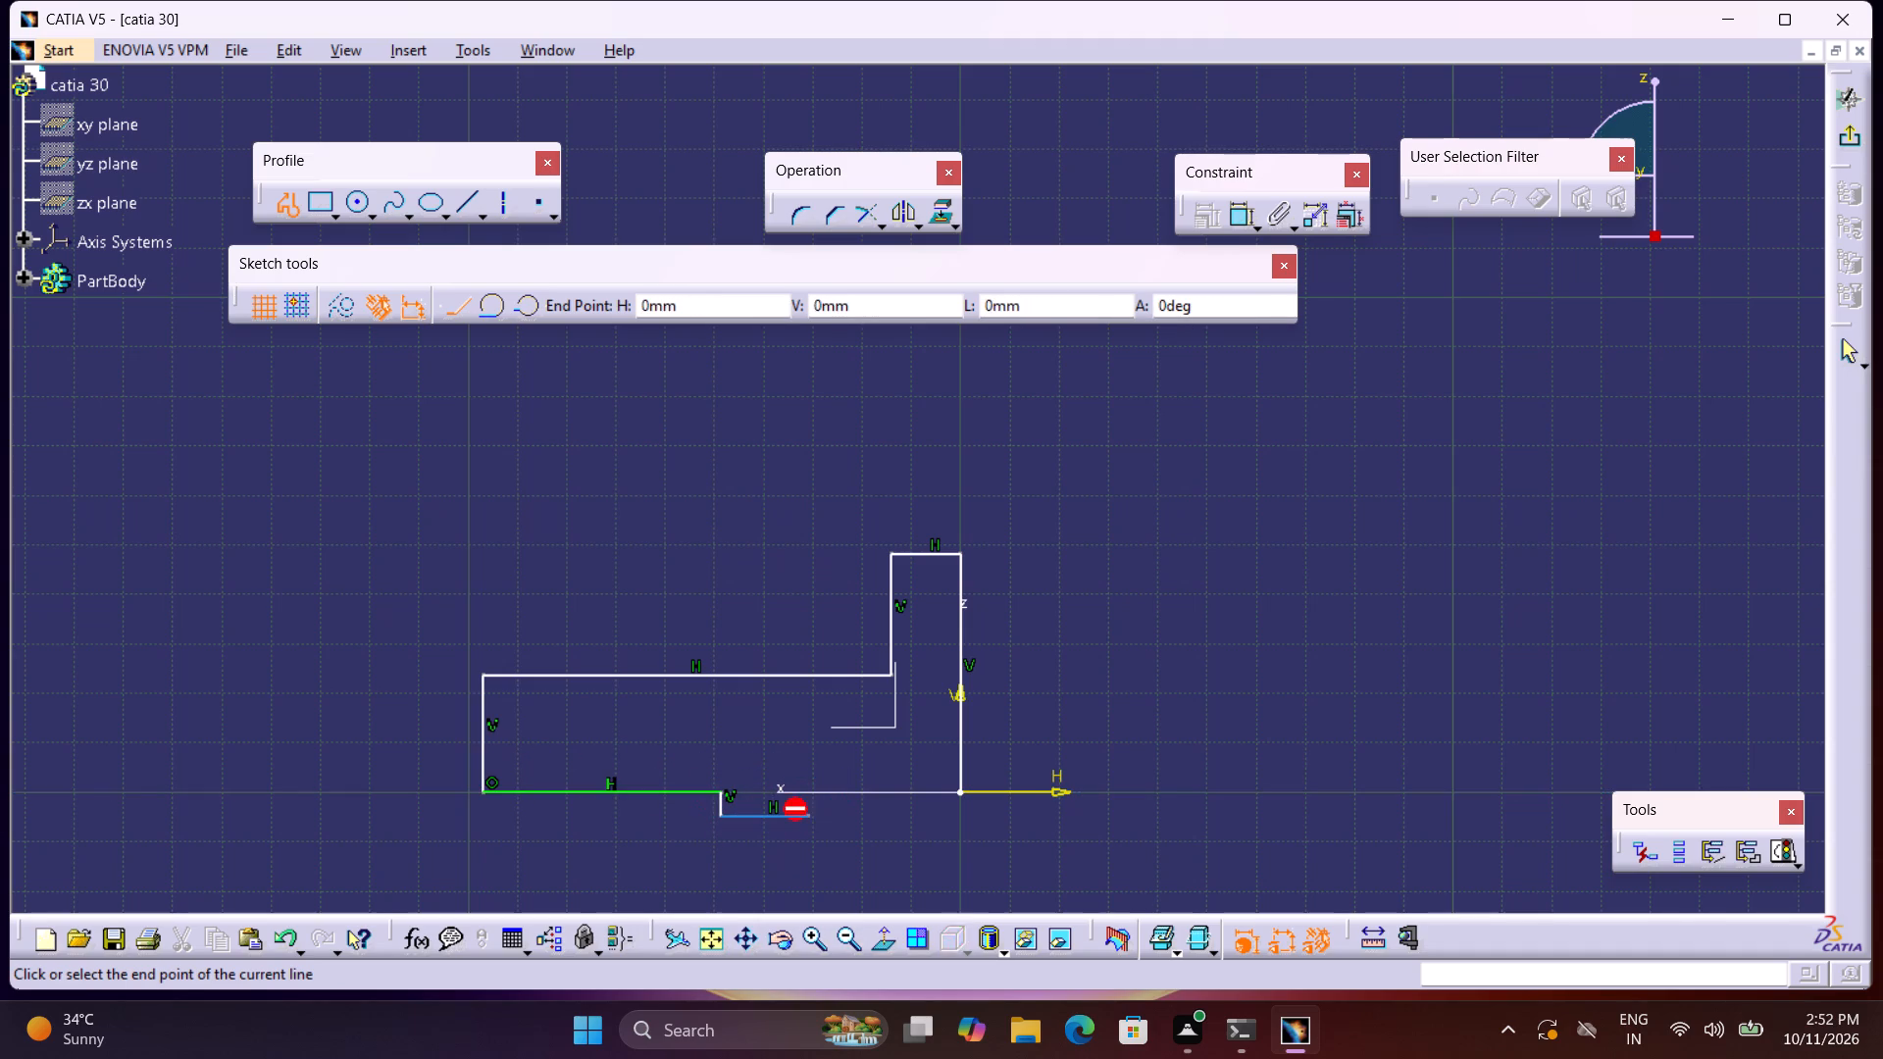
click(809, 794)
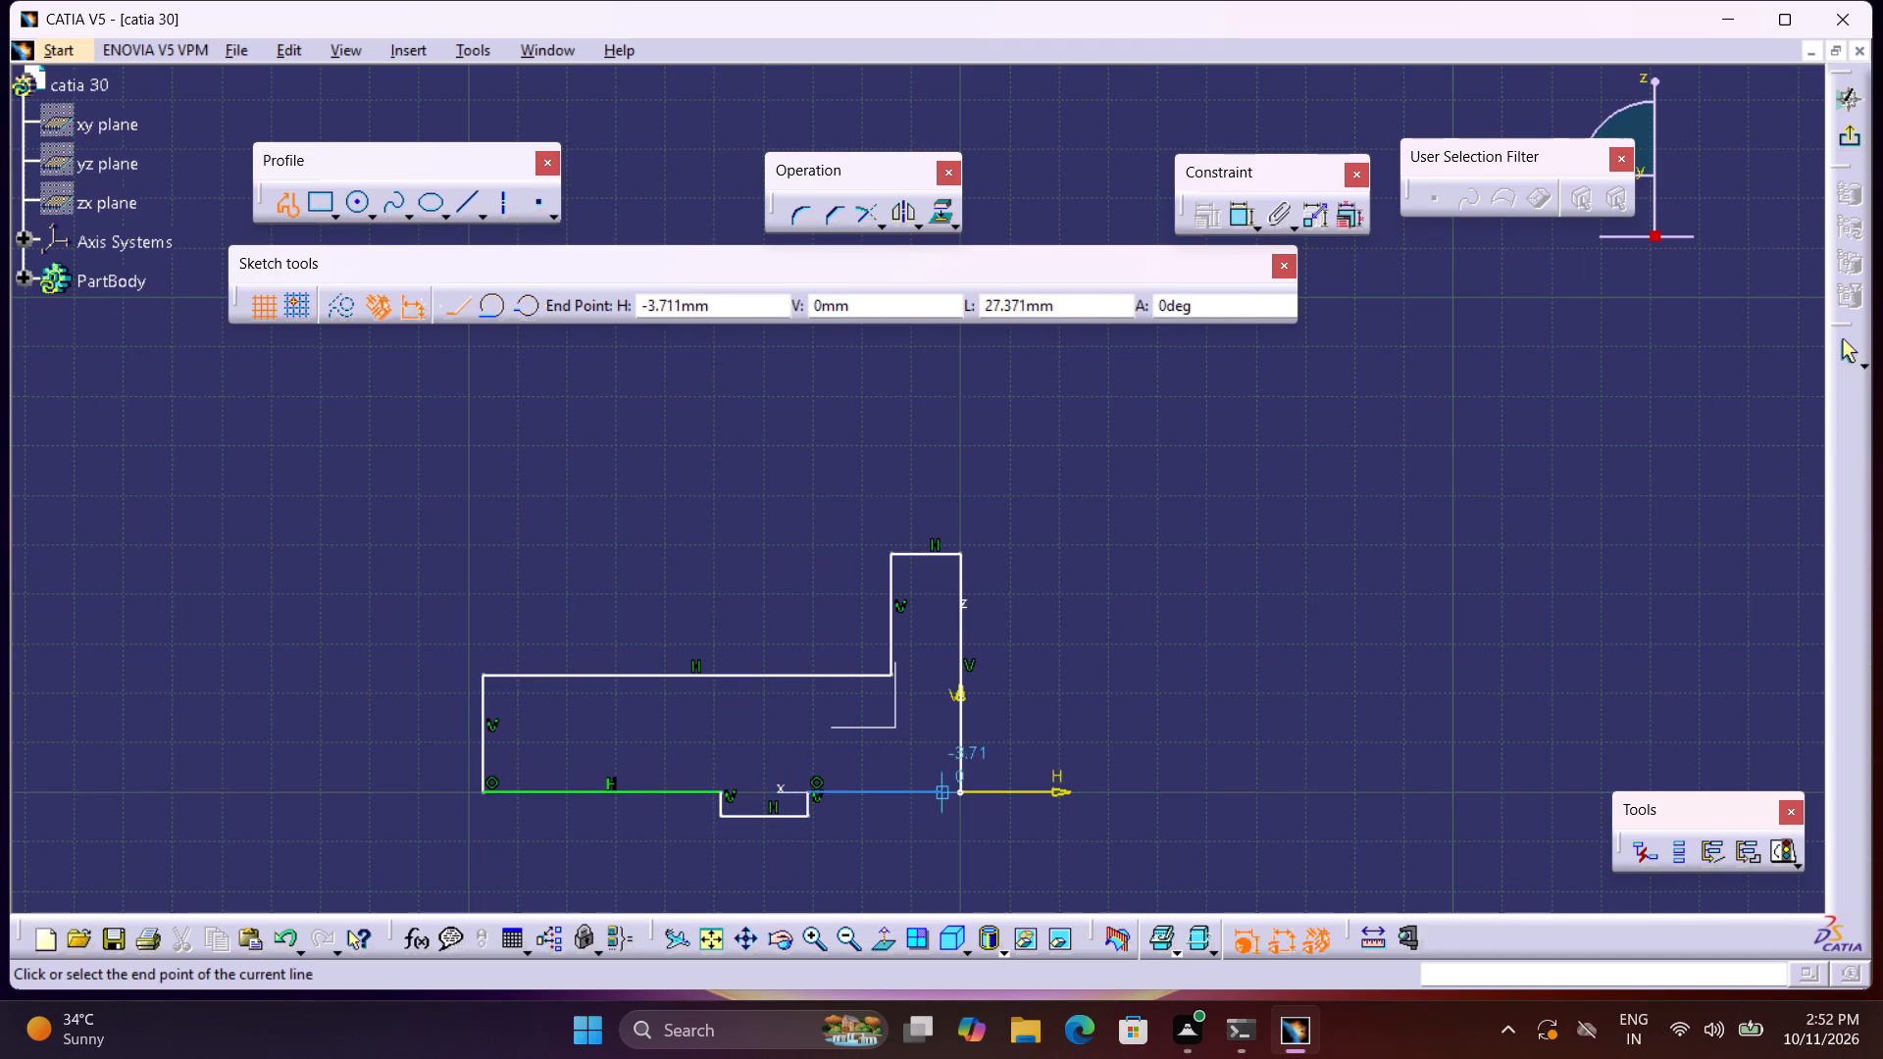
click(962, 793)
Dimension the bottom edge between the origin and the tab to 25 mm.
double_click(1238, 225)
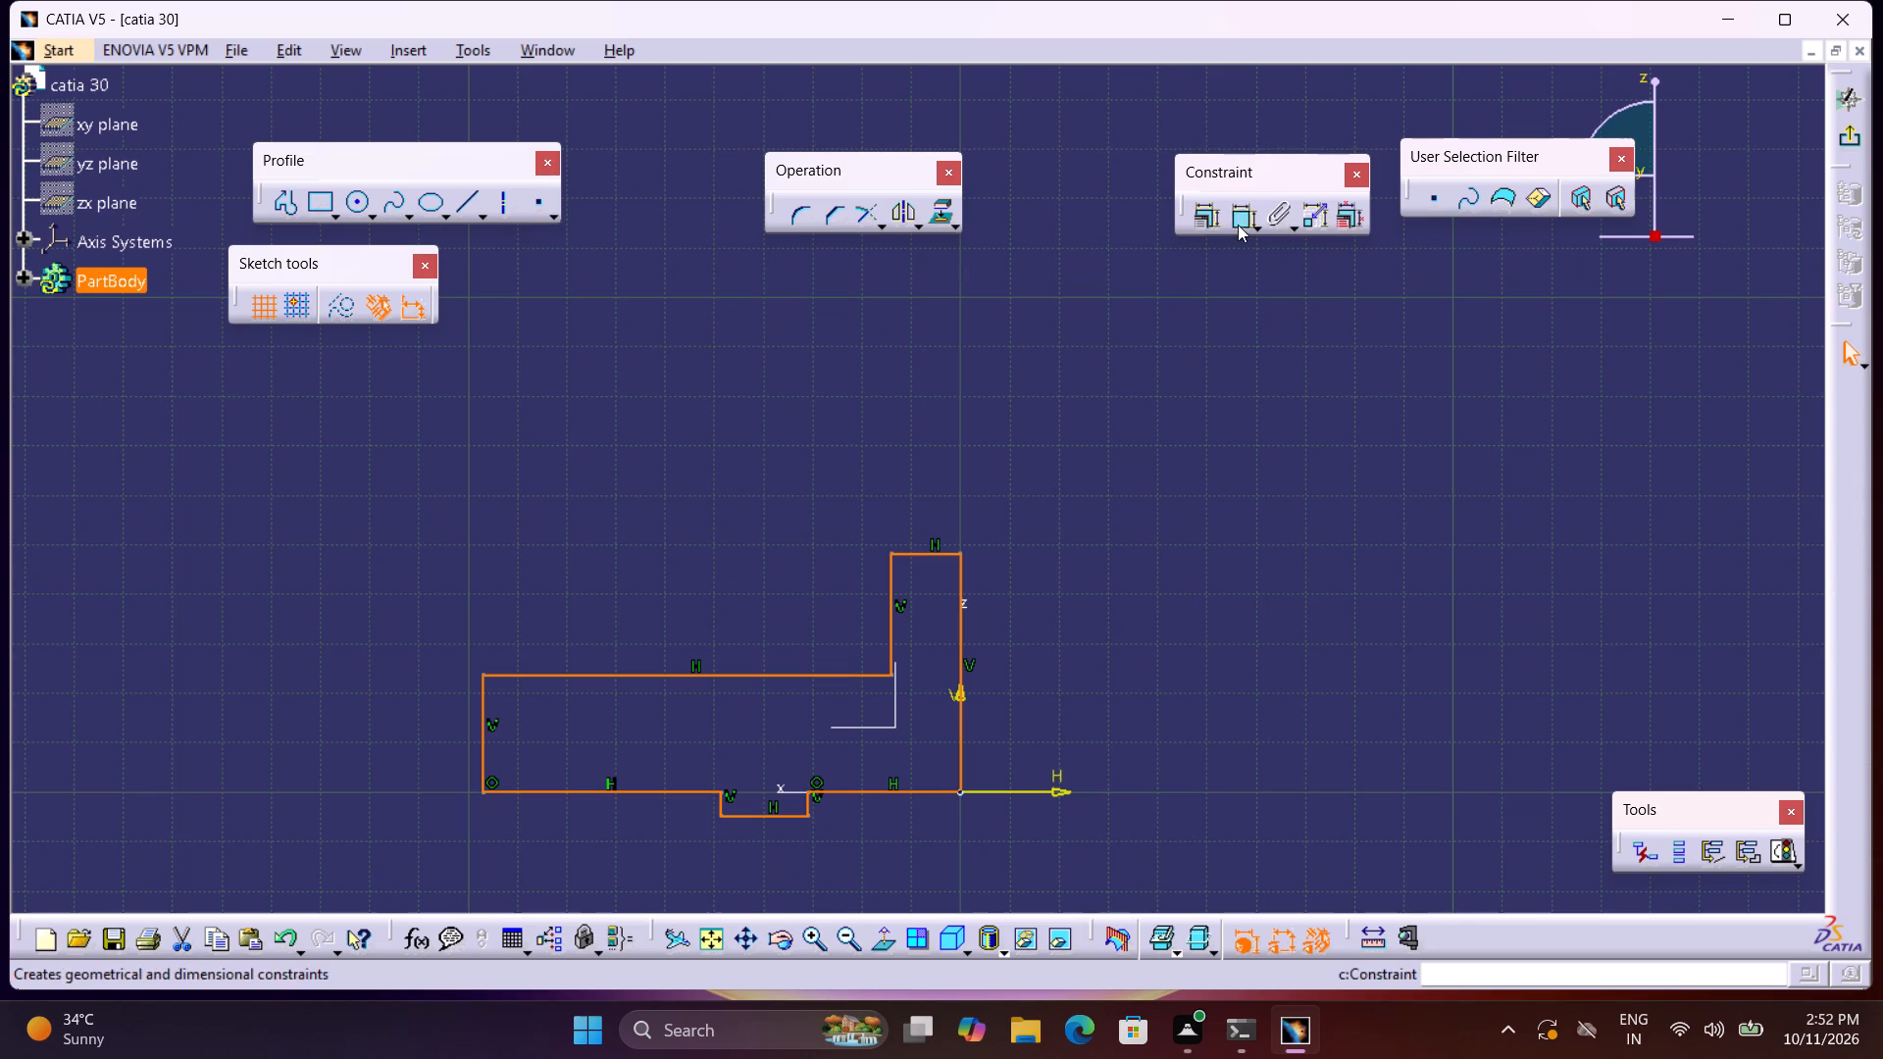
middle_drag(1315, 647, 1439, 447)
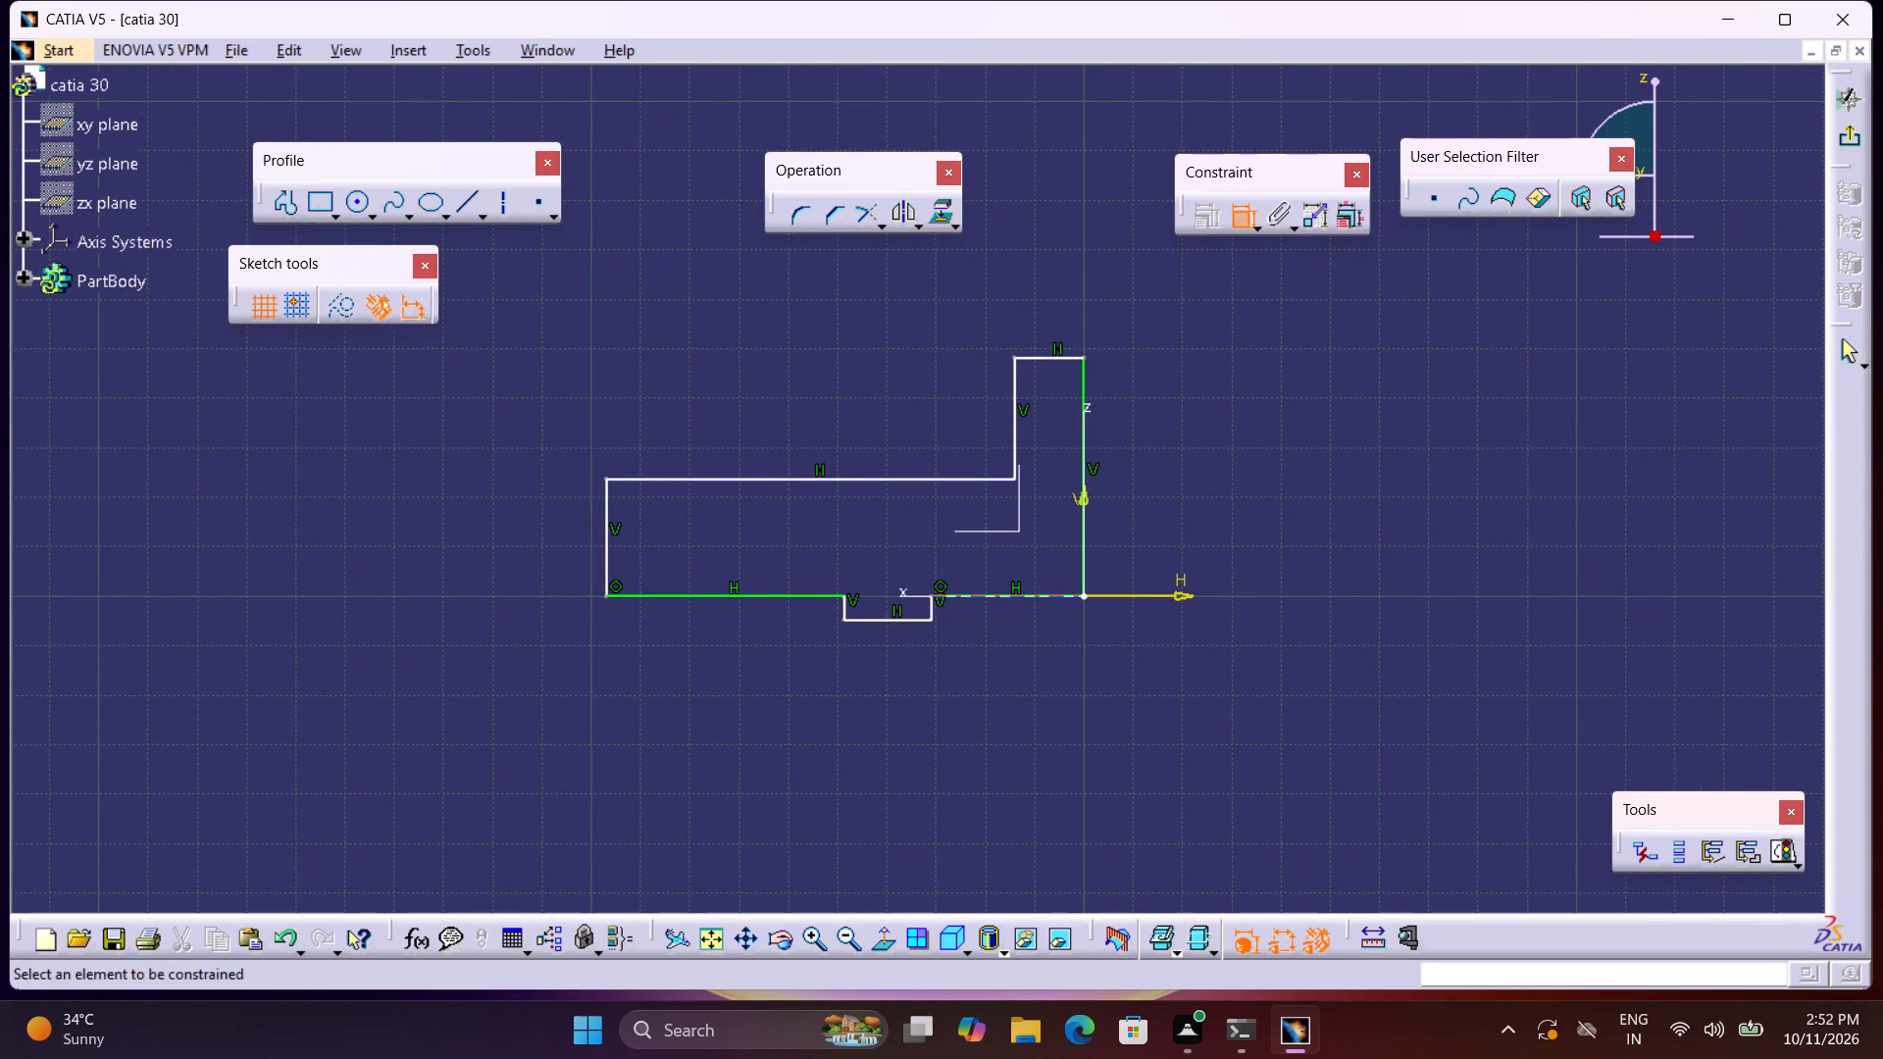
click(1043, 595)
click(1046, 725)
double_click(1053, 716)
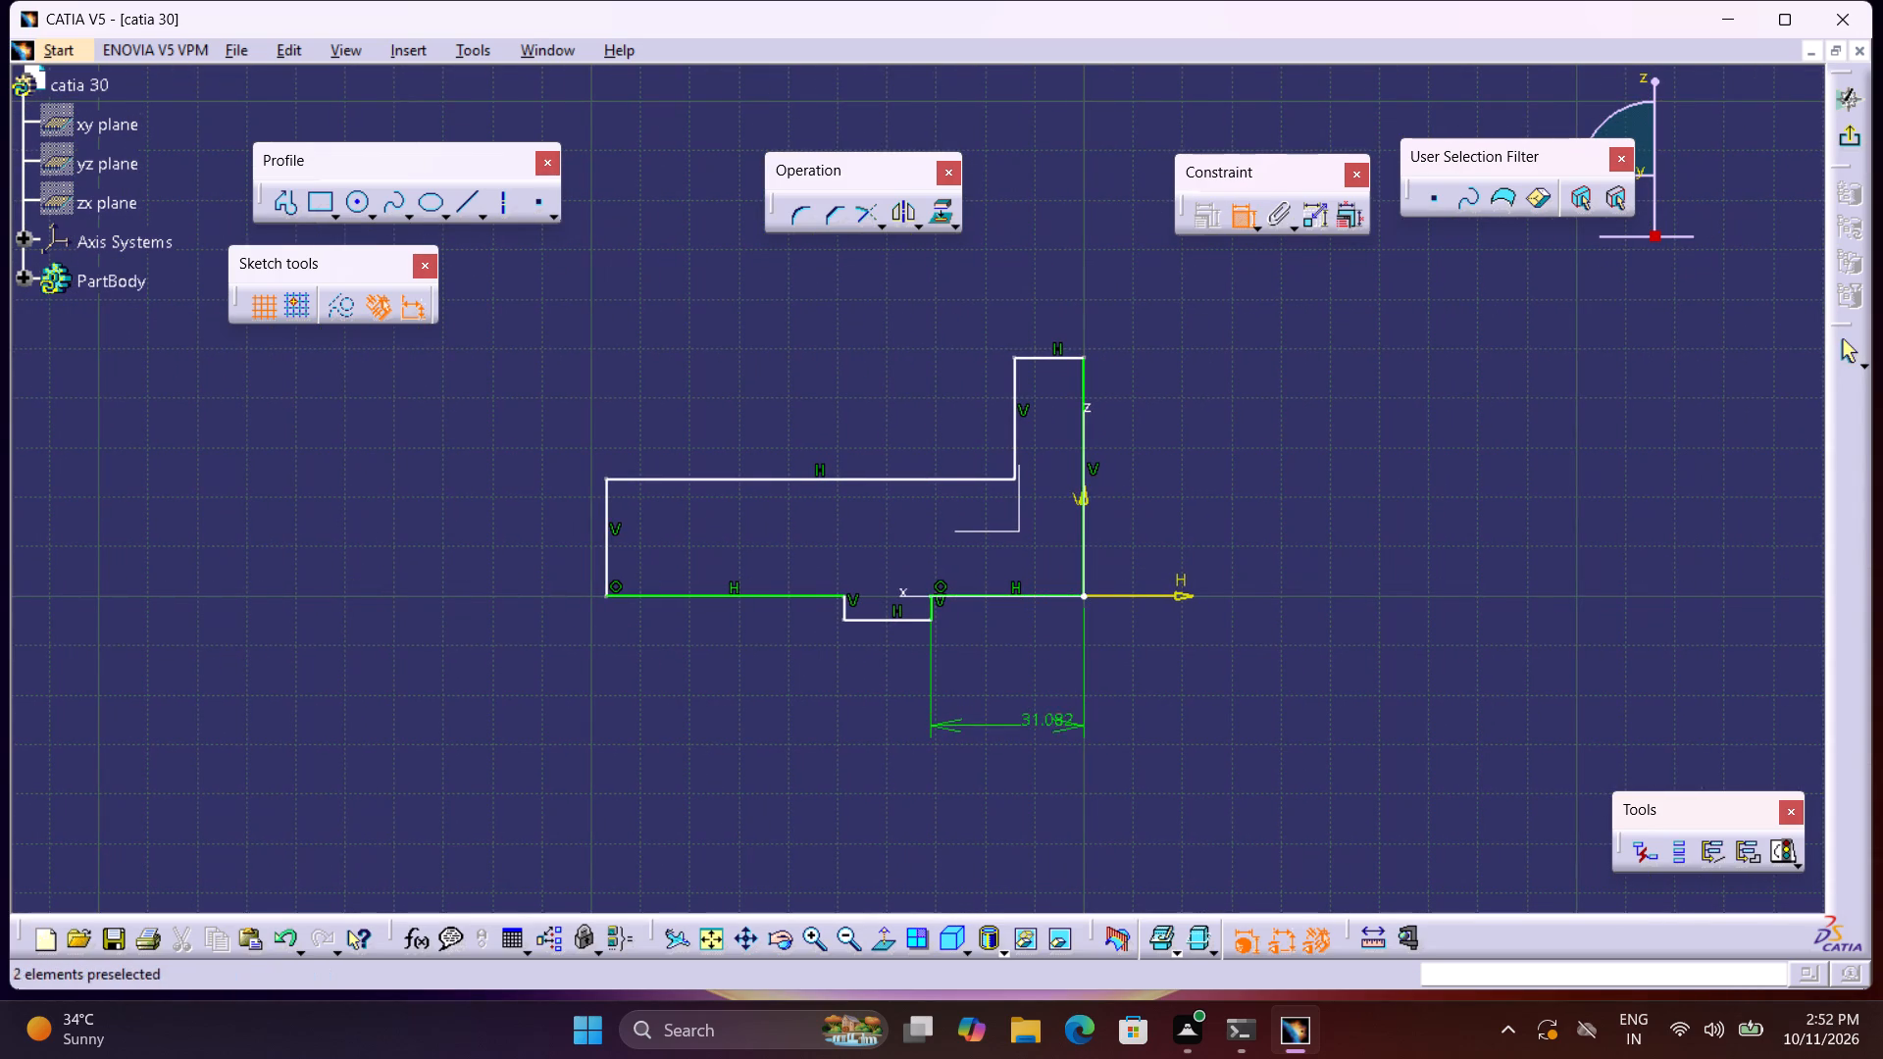
text(25)
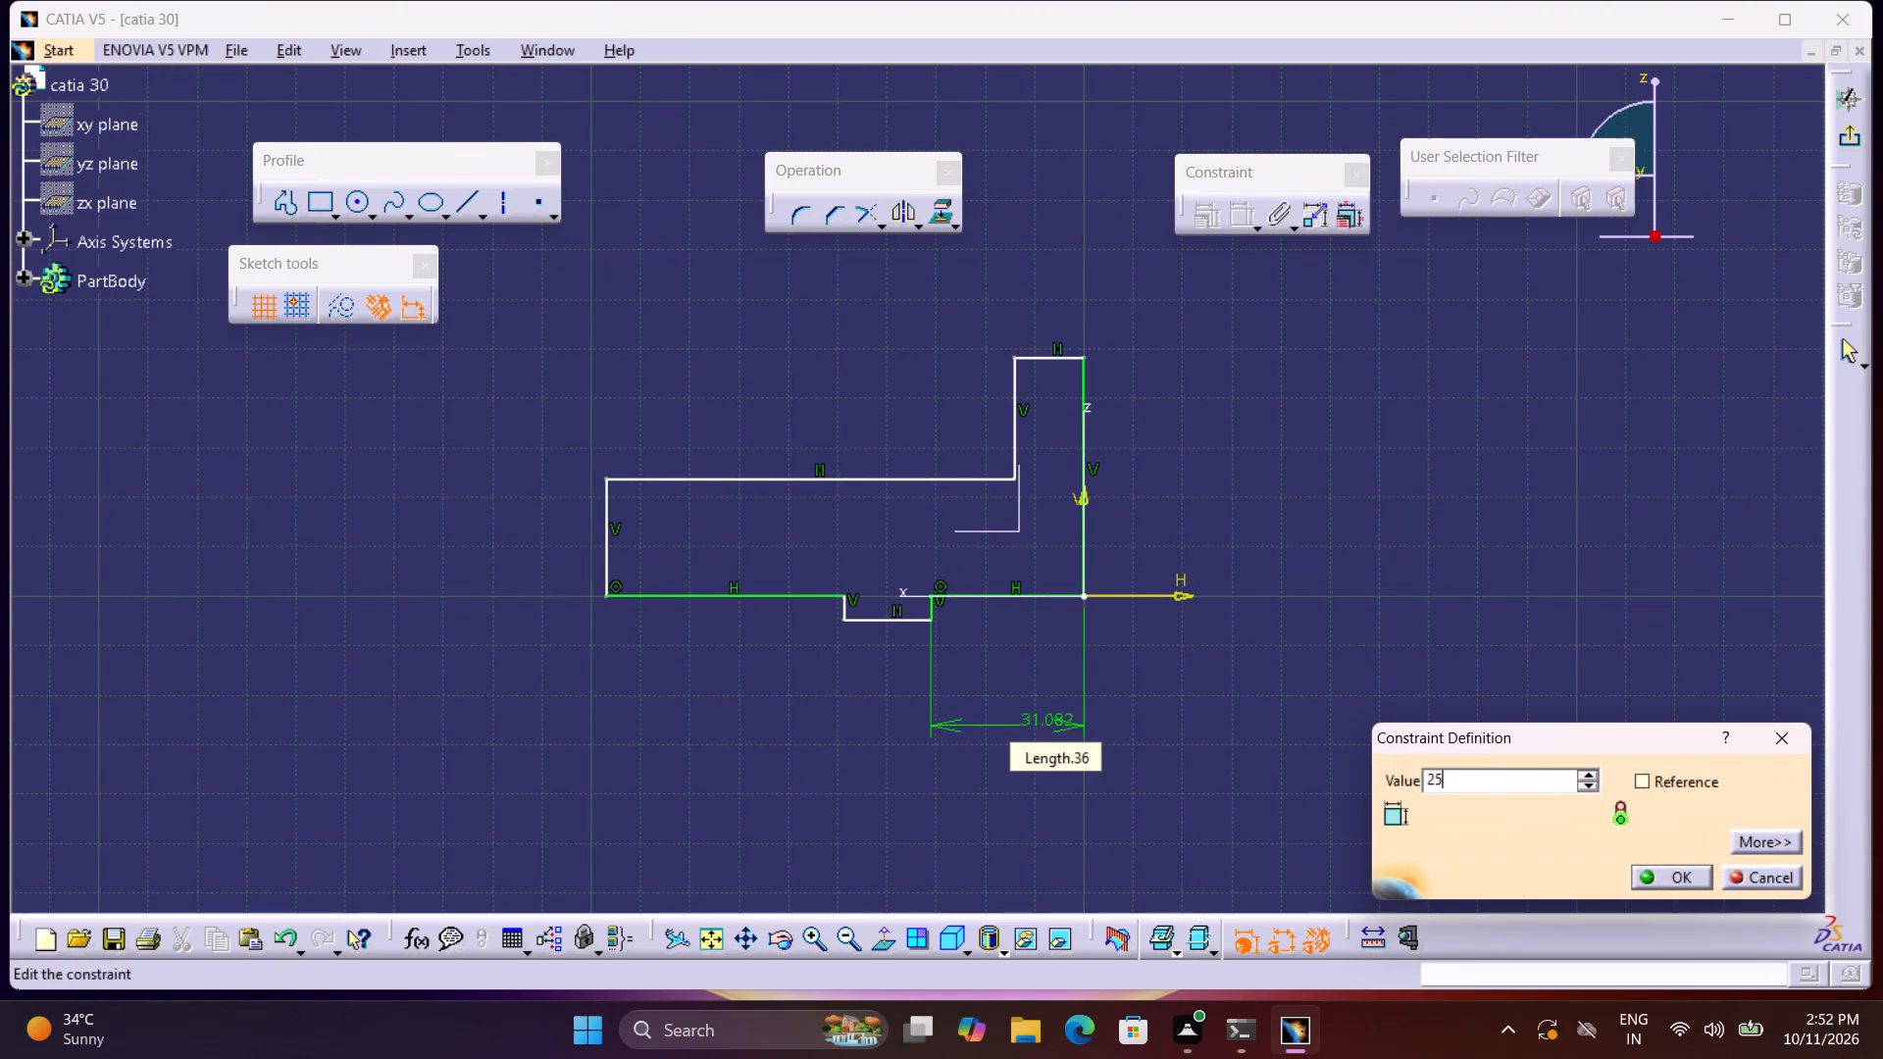
key(Return)
Dimension the tab's bottom edge to 20 mm.
click(861, 623)
click(877, 709)
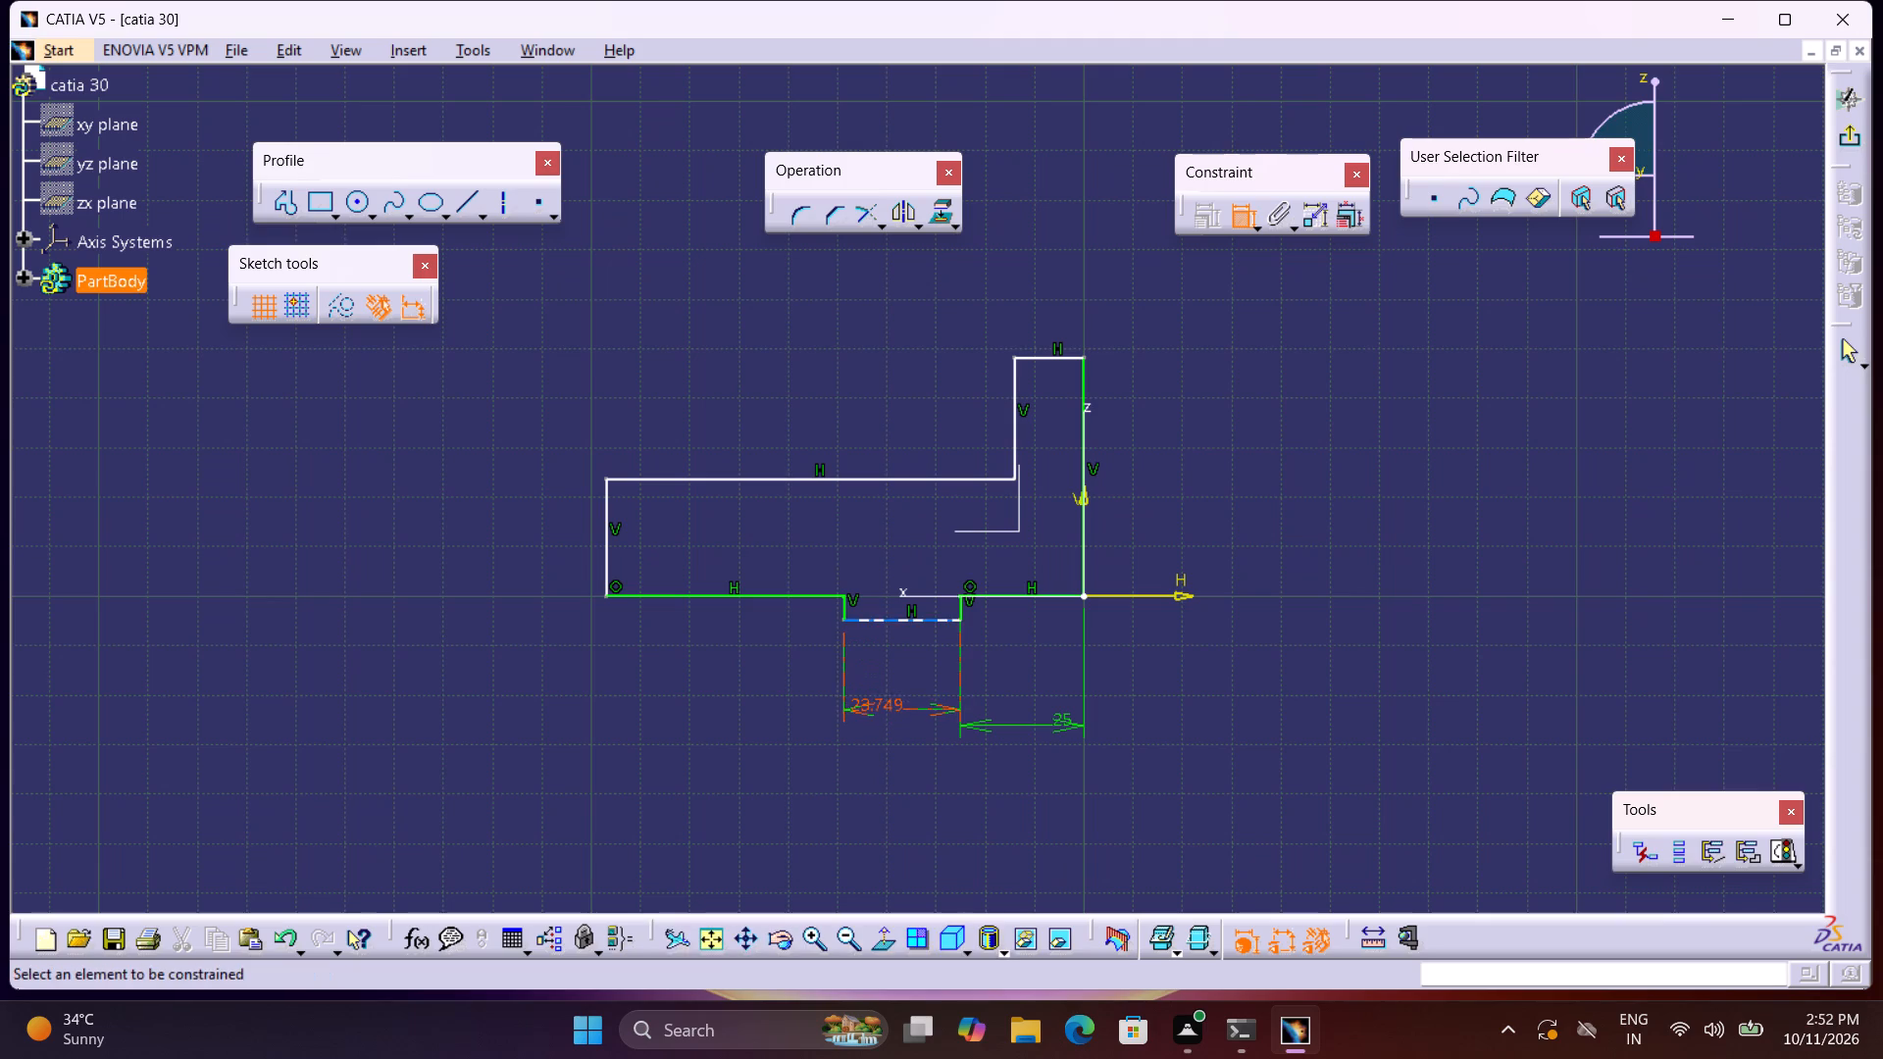
double_click(896, 706)
key(2)
key(0)
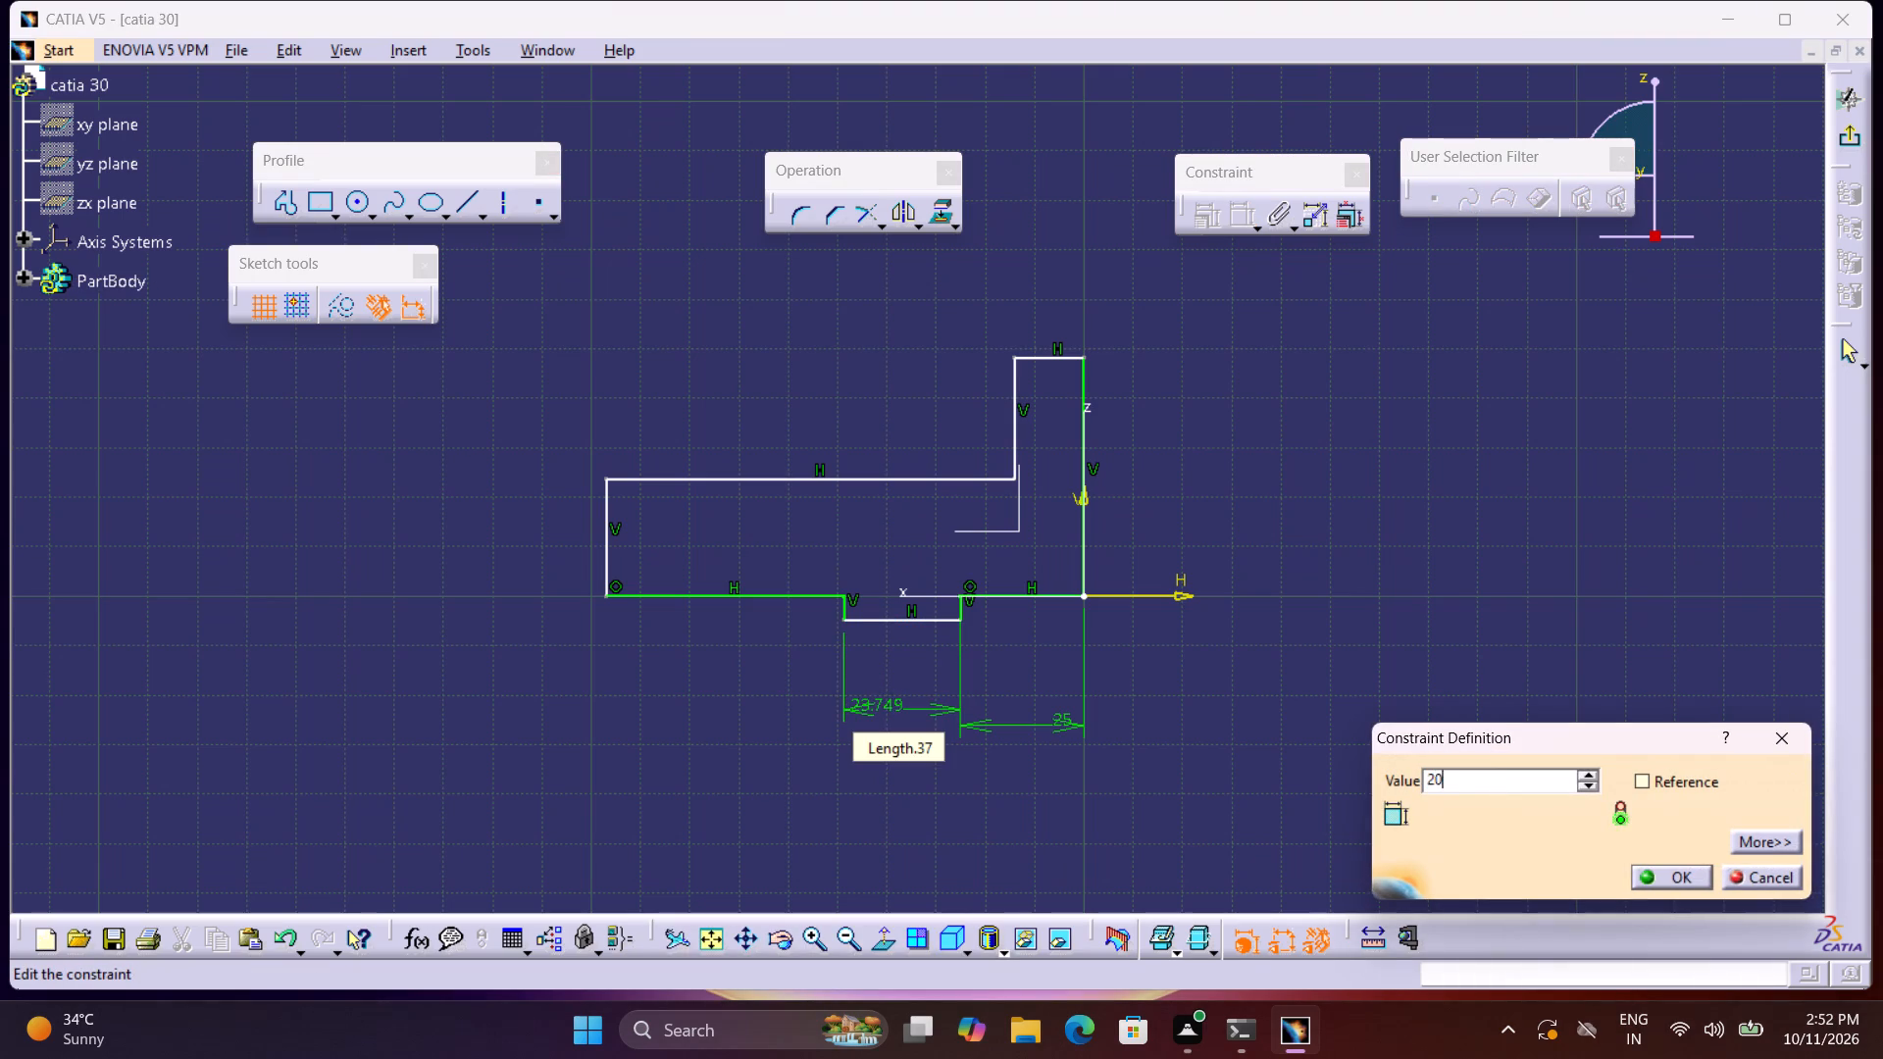
key(Return)
Dimension the overall base length from the vertical axis to the far end edge to 80 mm.
click(1085, 554)
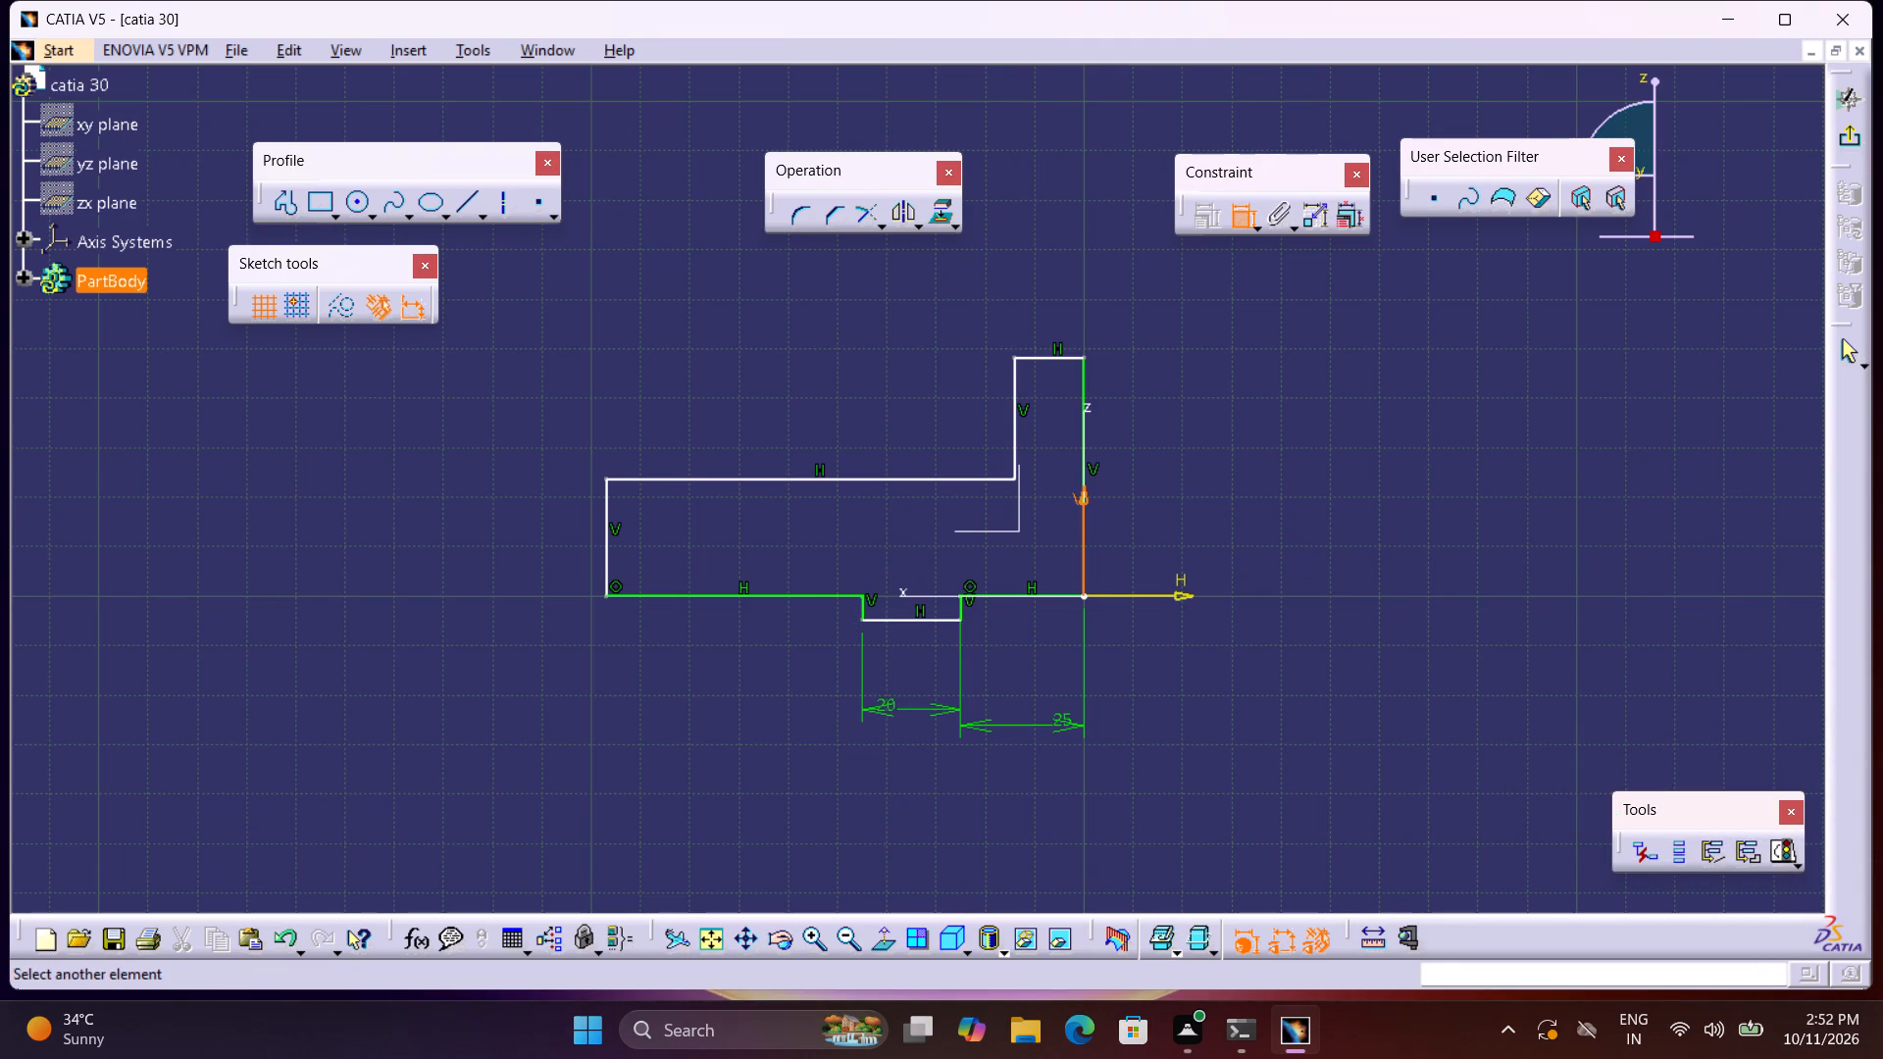
click(605, 567)
click(784, 793)
double_click(790, 786)
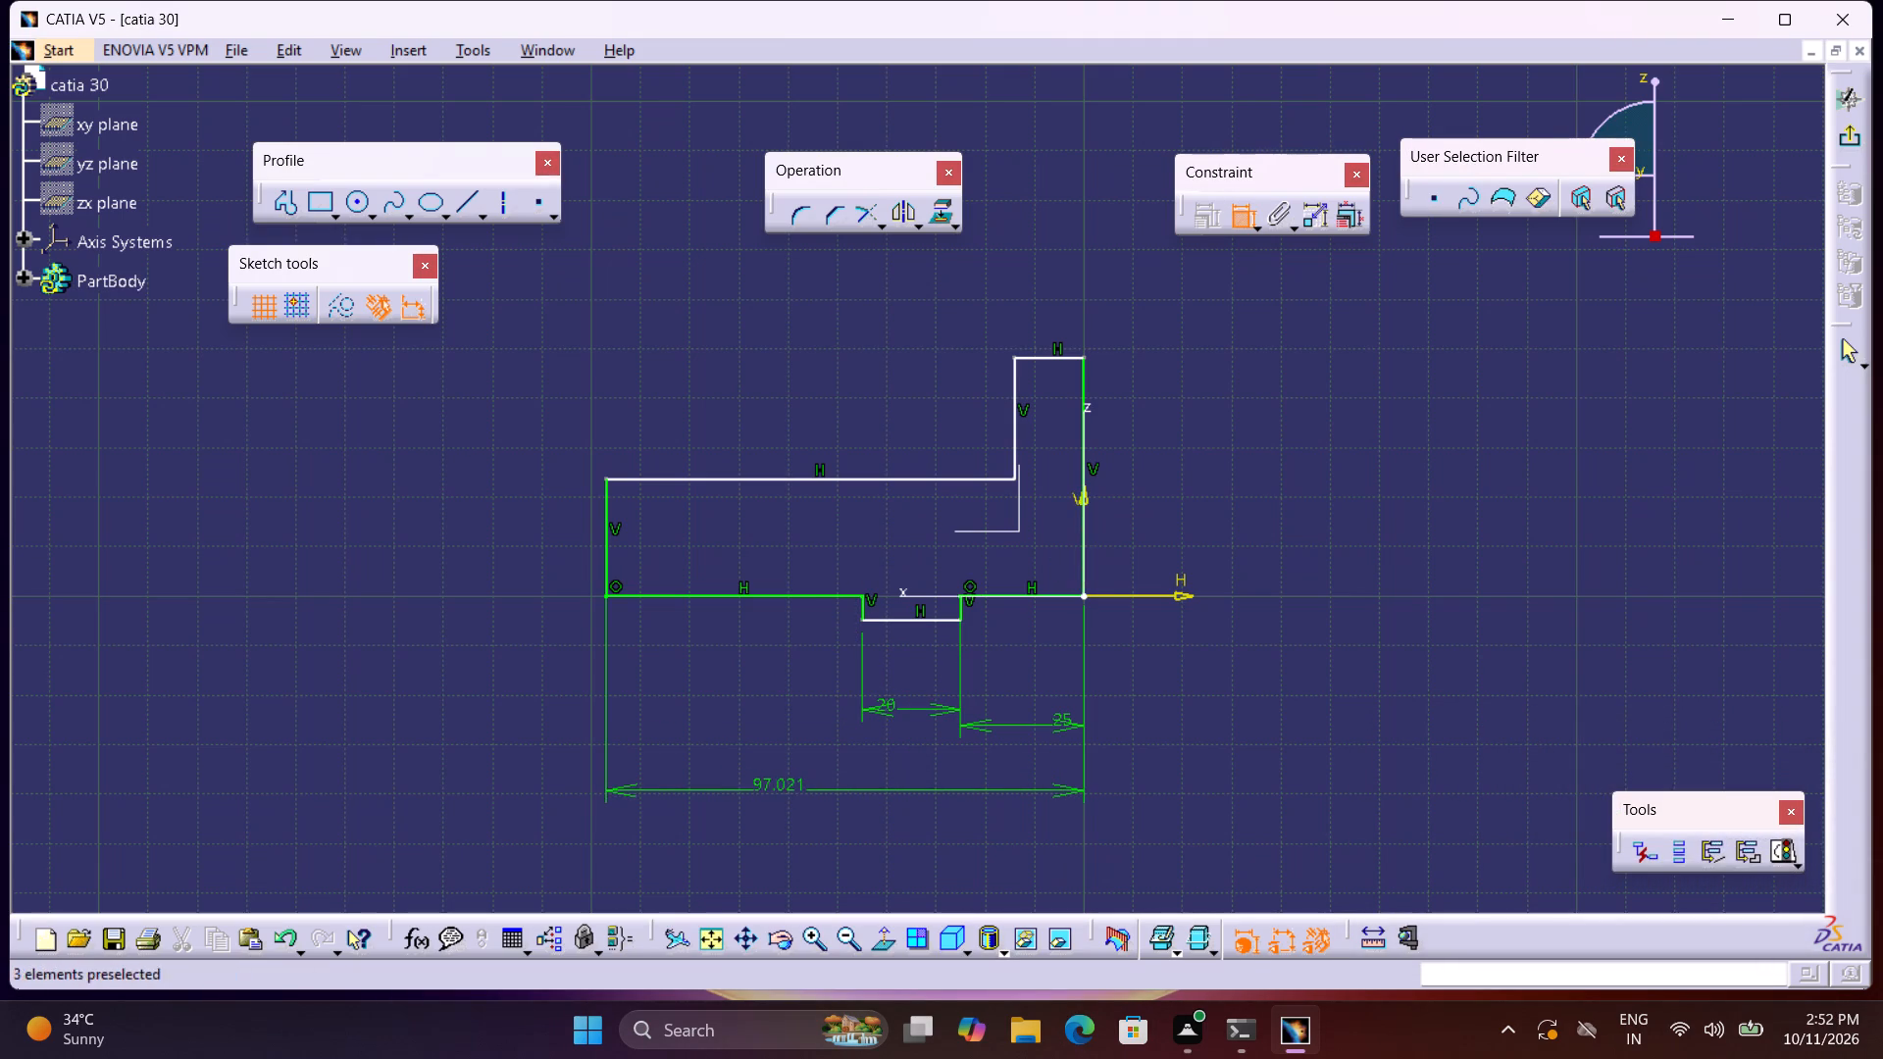
key(8)
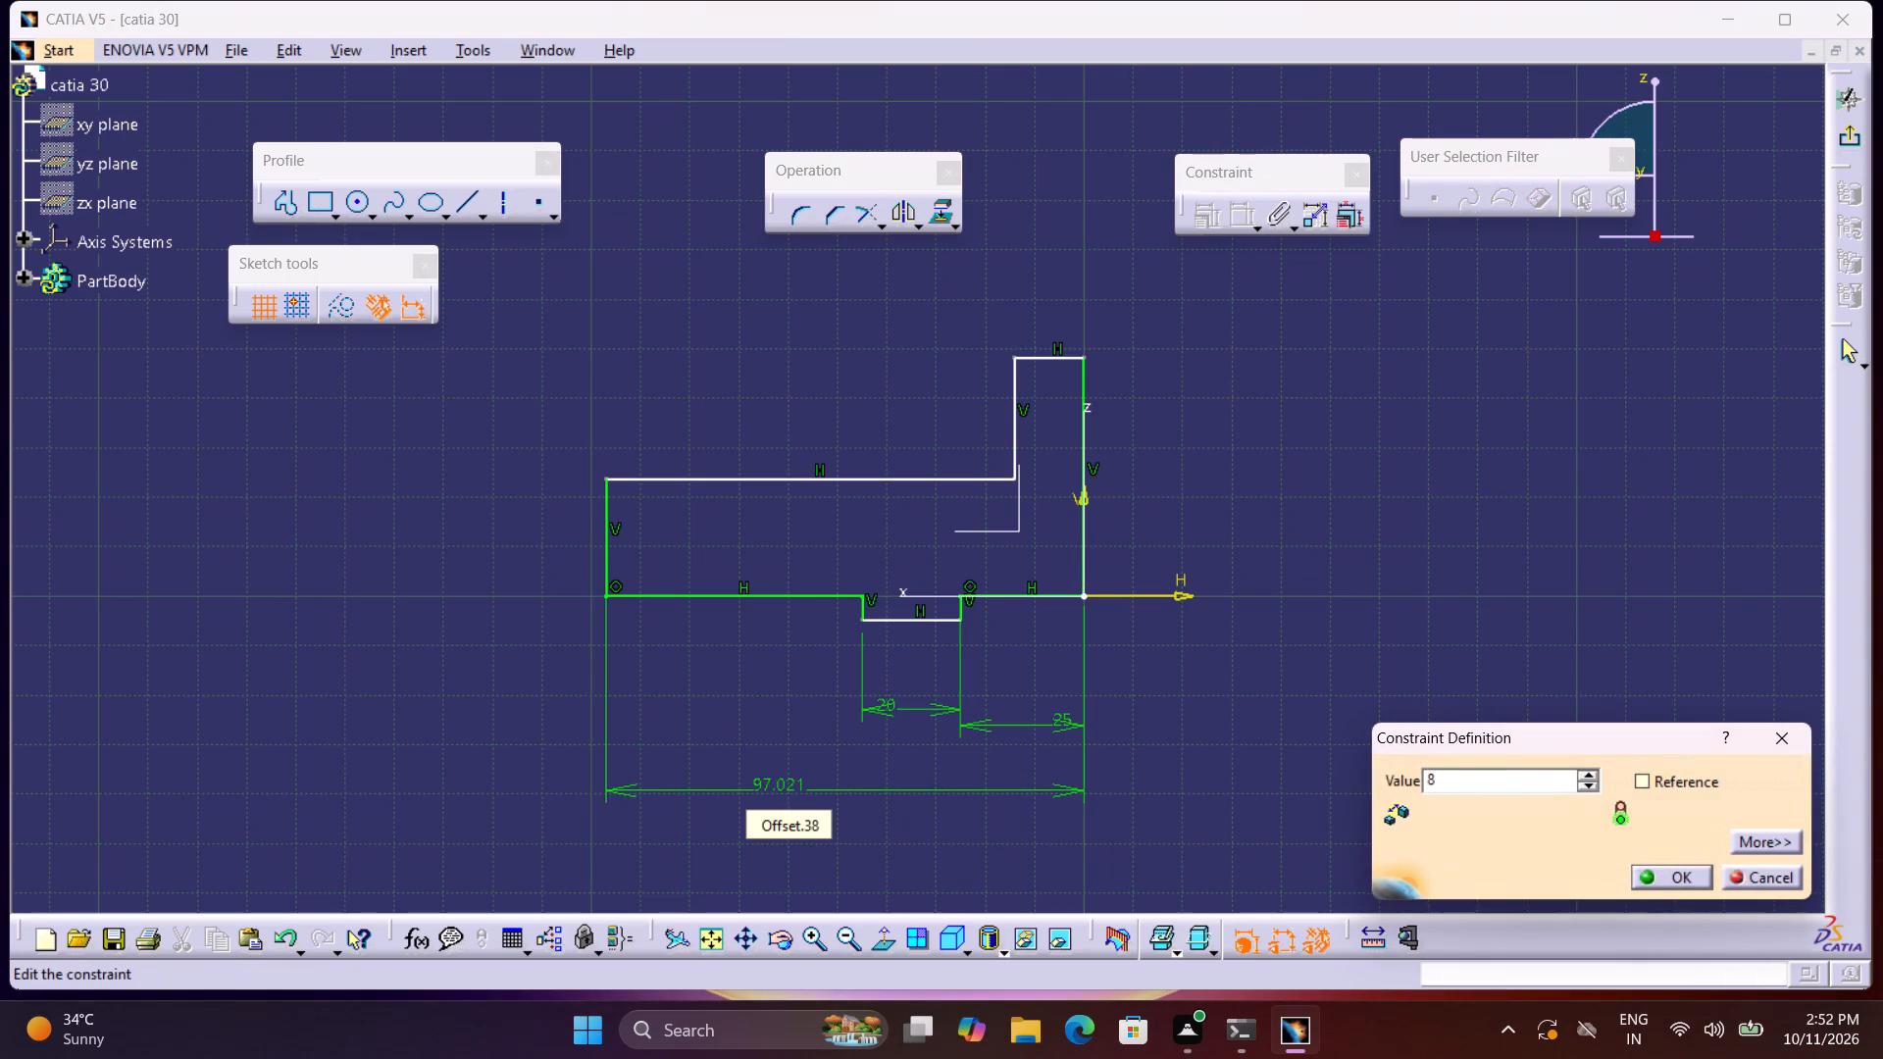
key(0)
key(Return)
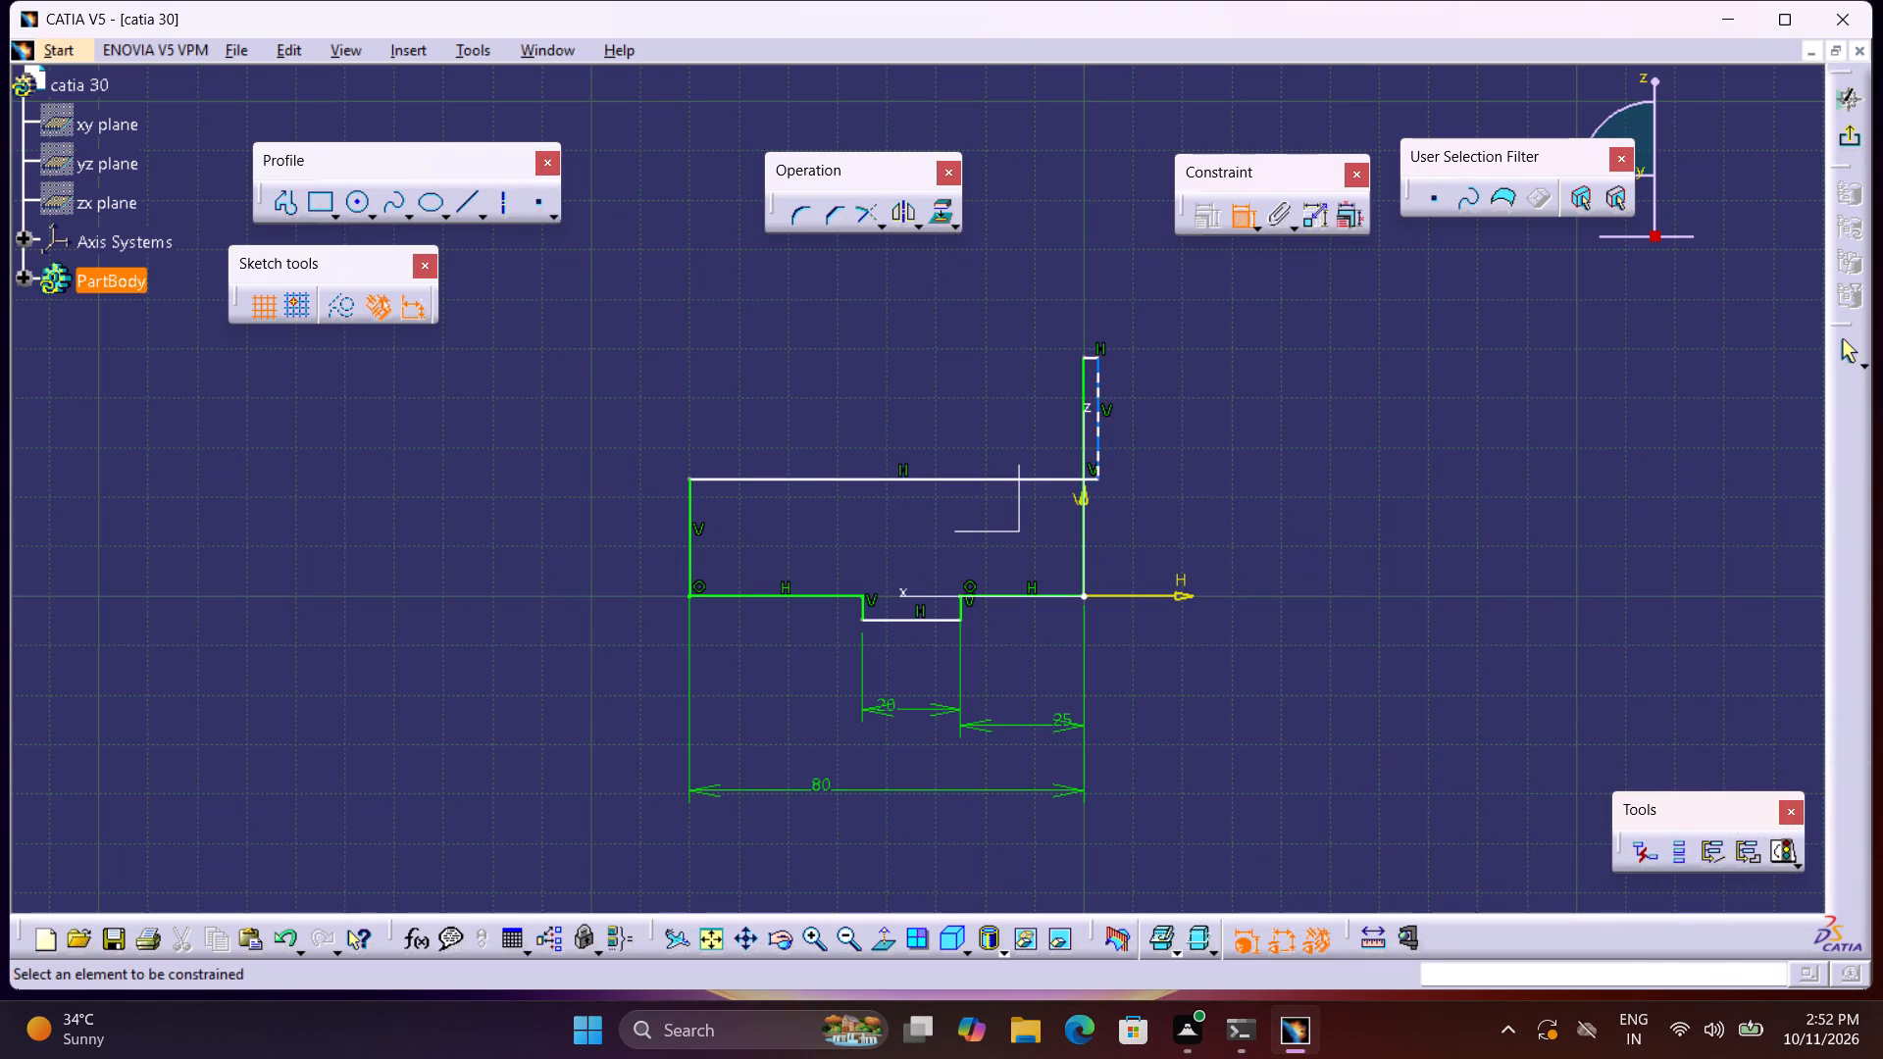
Dimension the vertical edge at the base's far end to 15 mm.
click(695, 562)
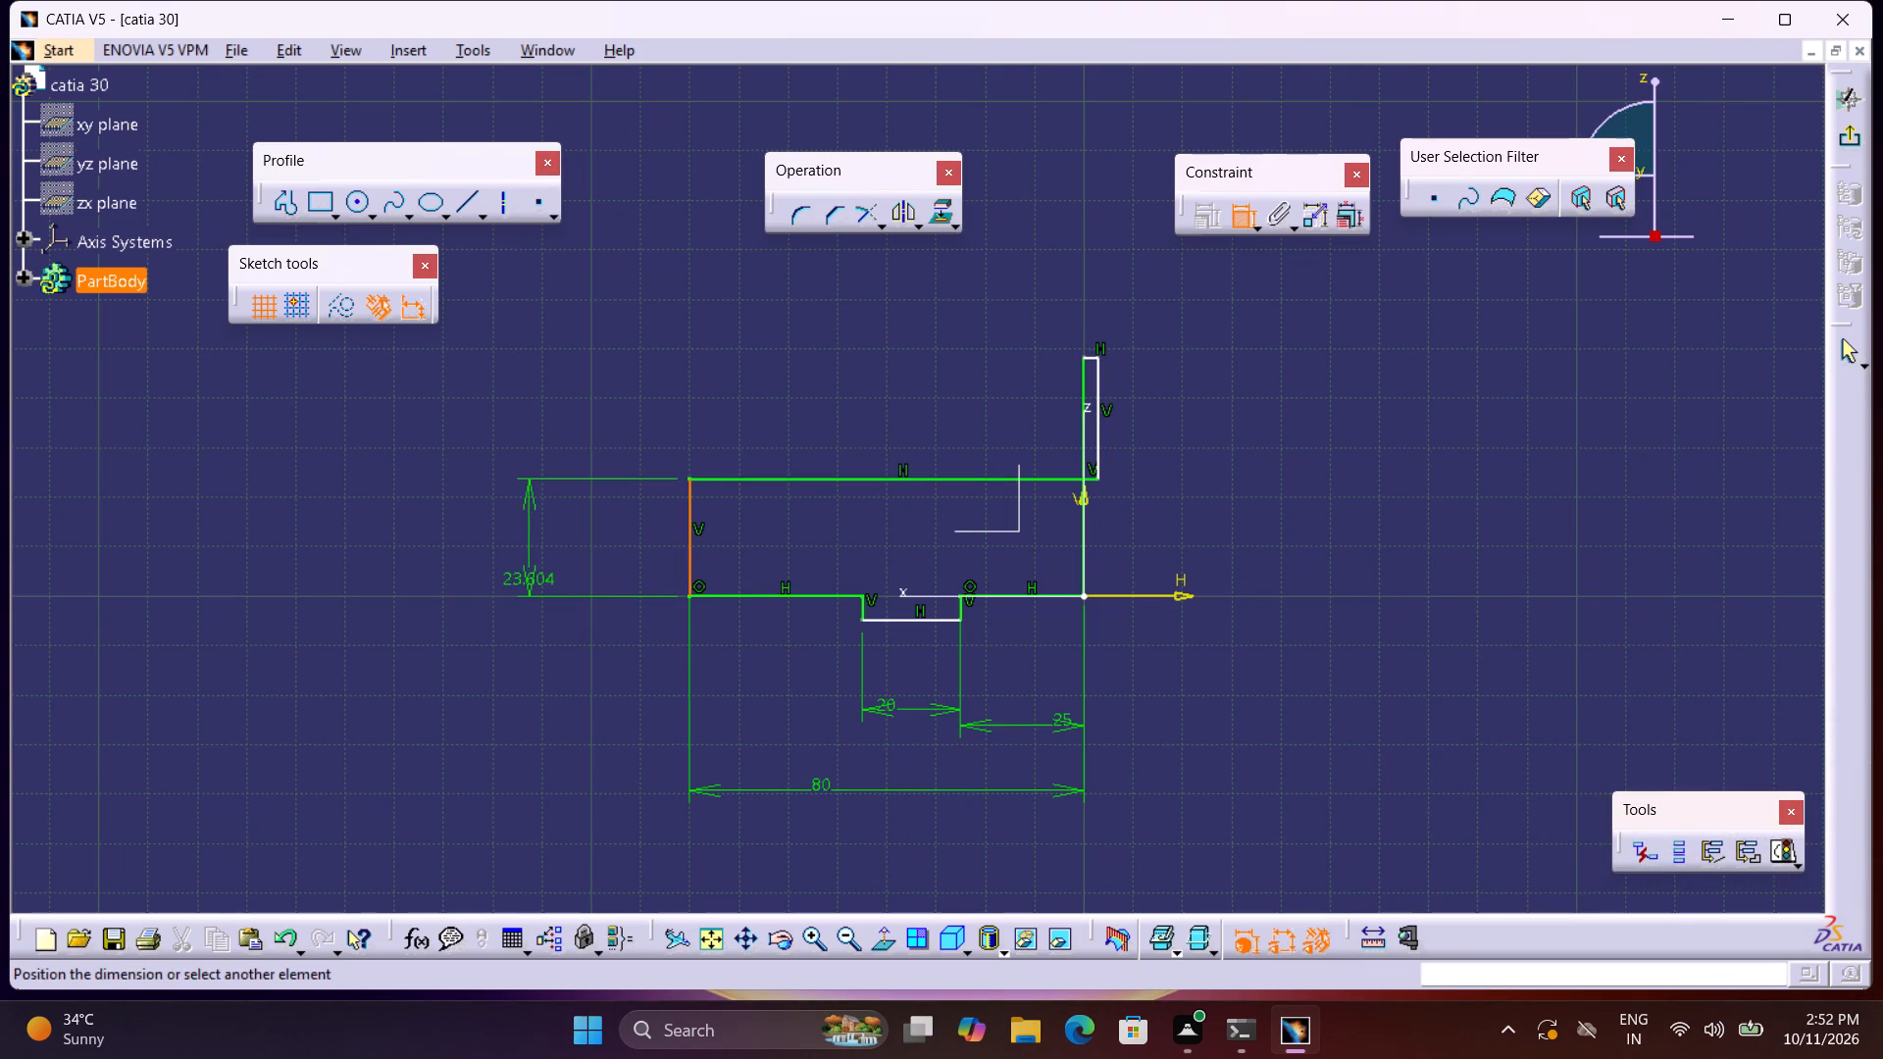
click(526, 585)
double_click(534, 576)
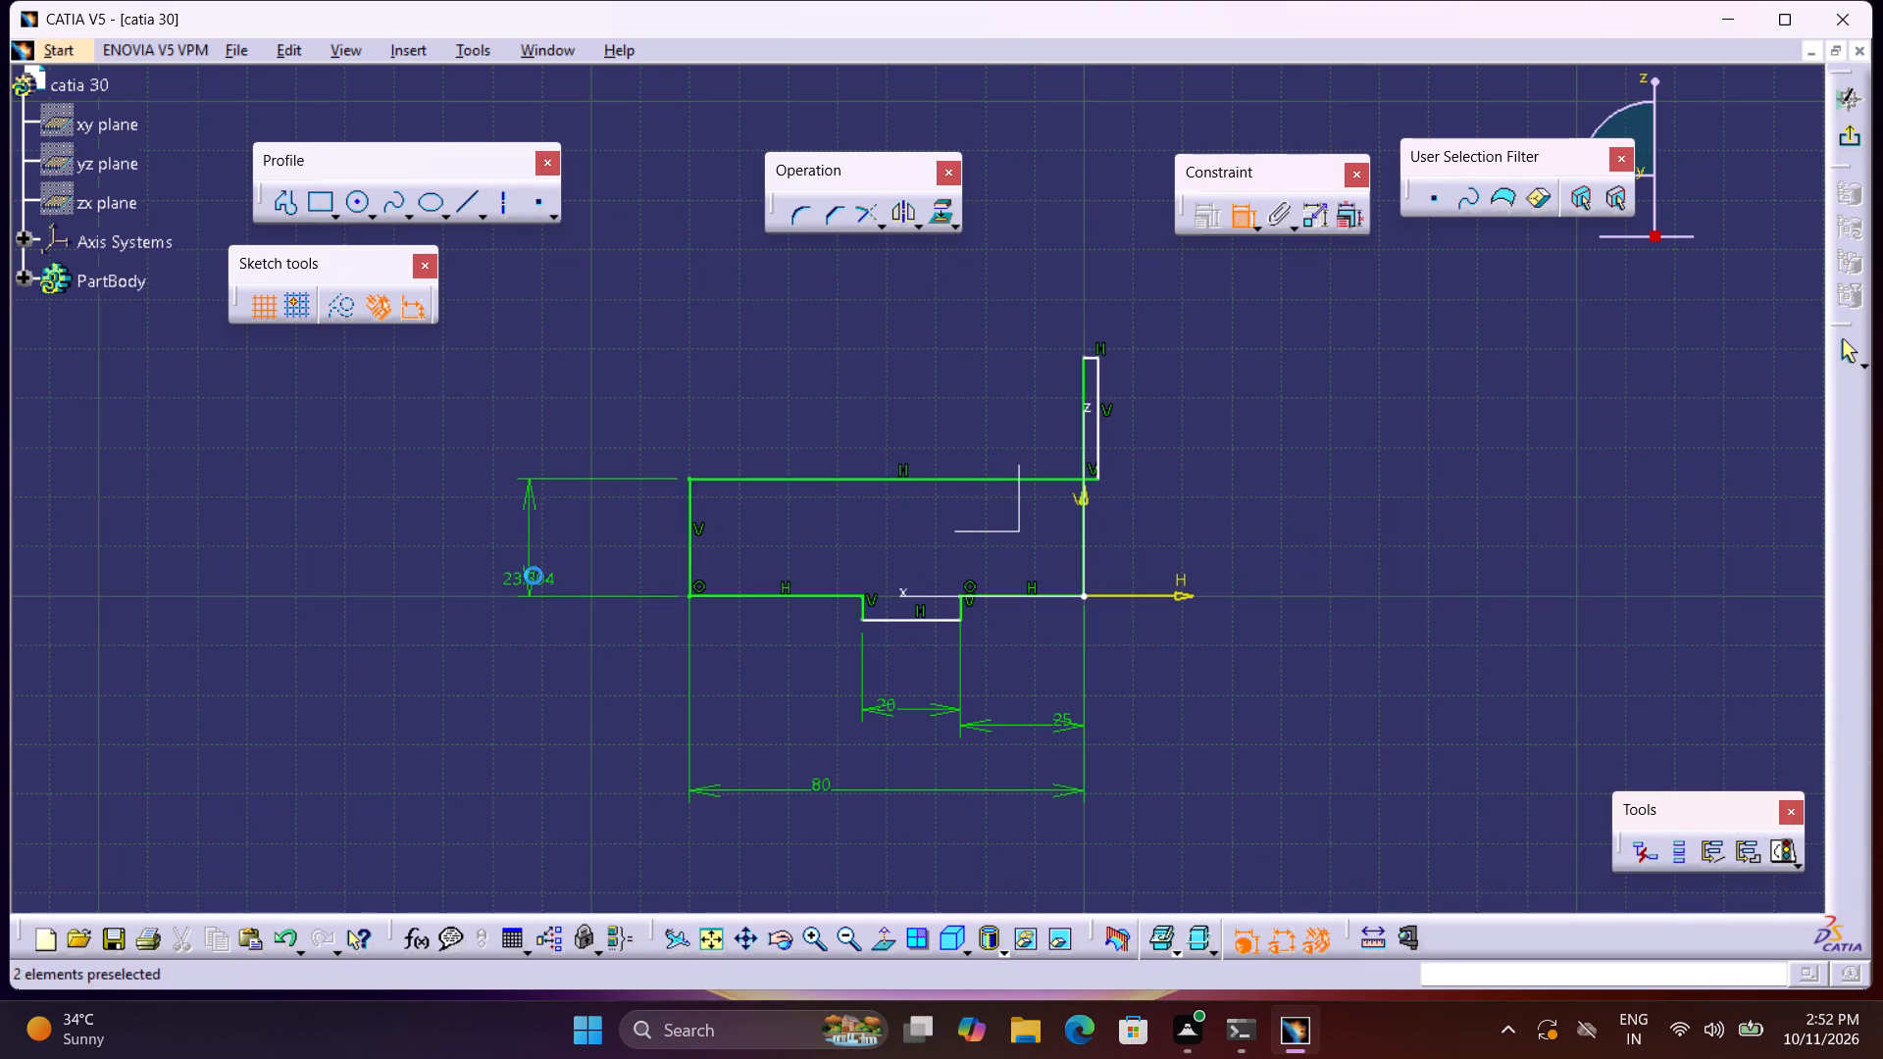
text(15)
key(Return)
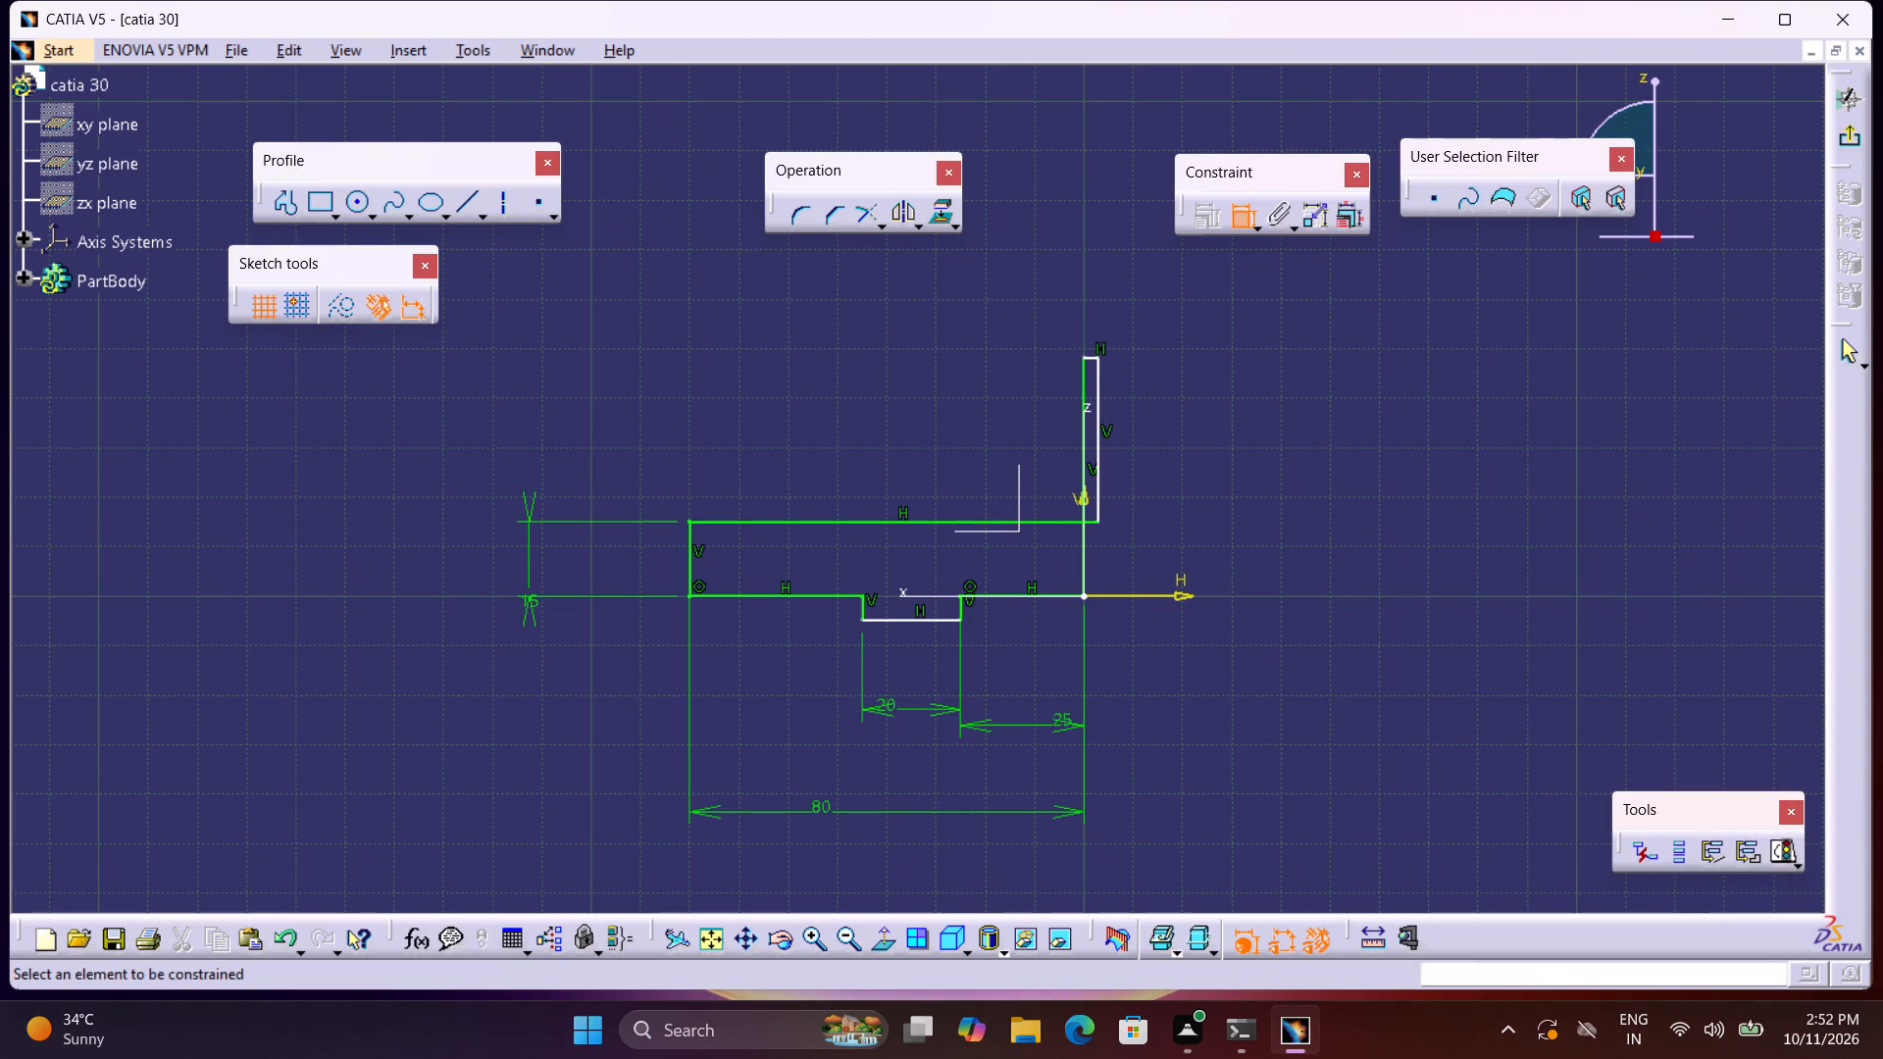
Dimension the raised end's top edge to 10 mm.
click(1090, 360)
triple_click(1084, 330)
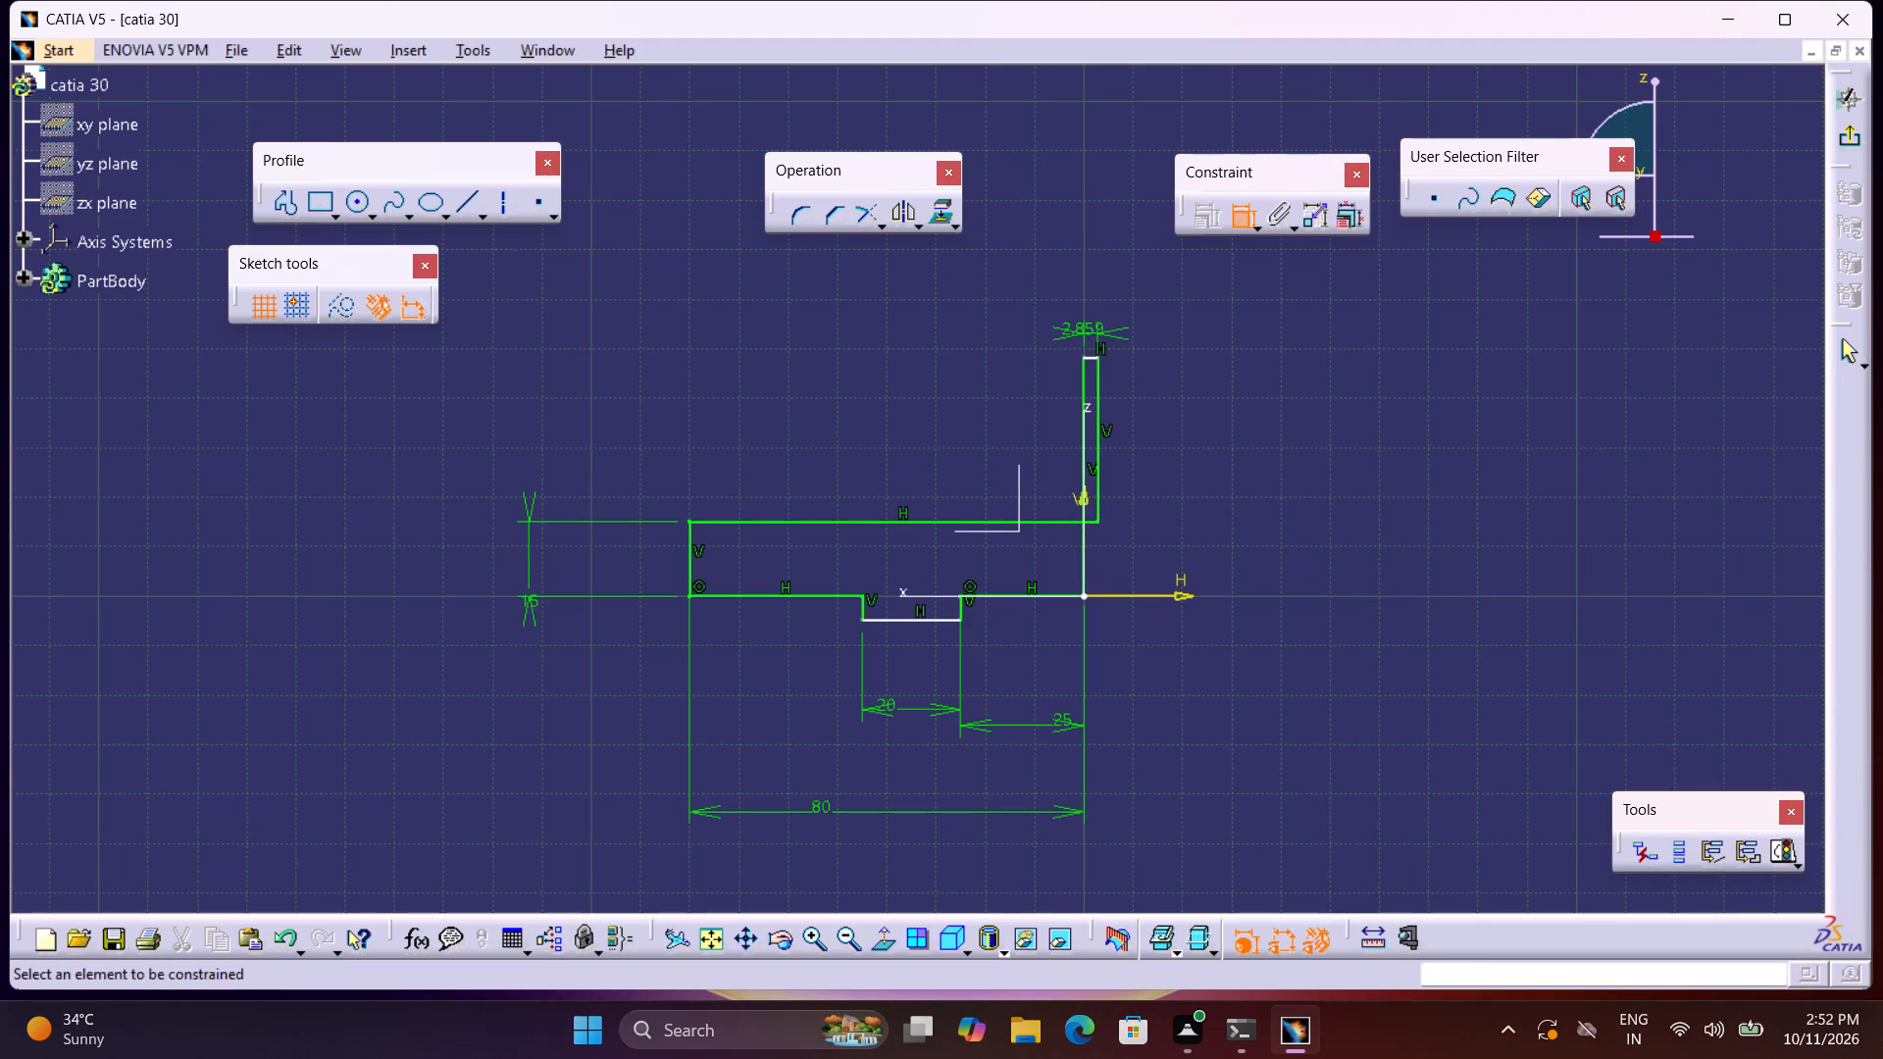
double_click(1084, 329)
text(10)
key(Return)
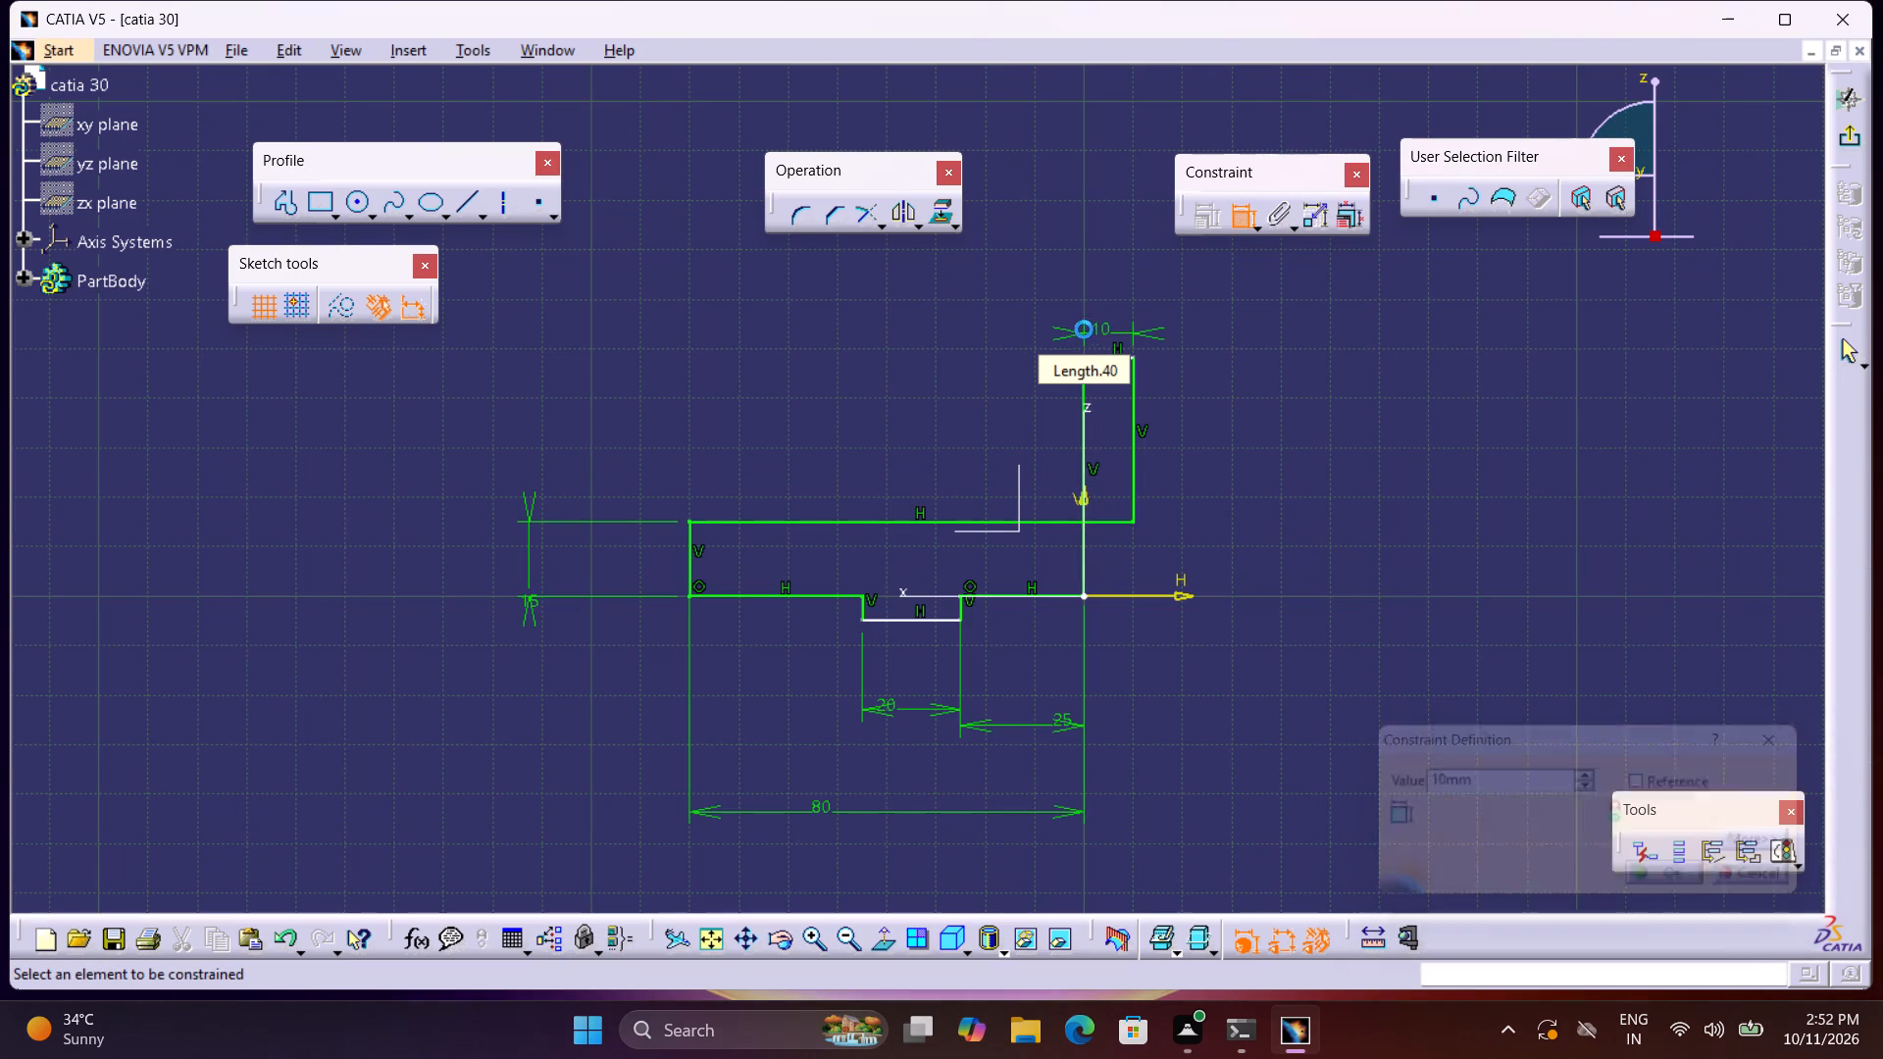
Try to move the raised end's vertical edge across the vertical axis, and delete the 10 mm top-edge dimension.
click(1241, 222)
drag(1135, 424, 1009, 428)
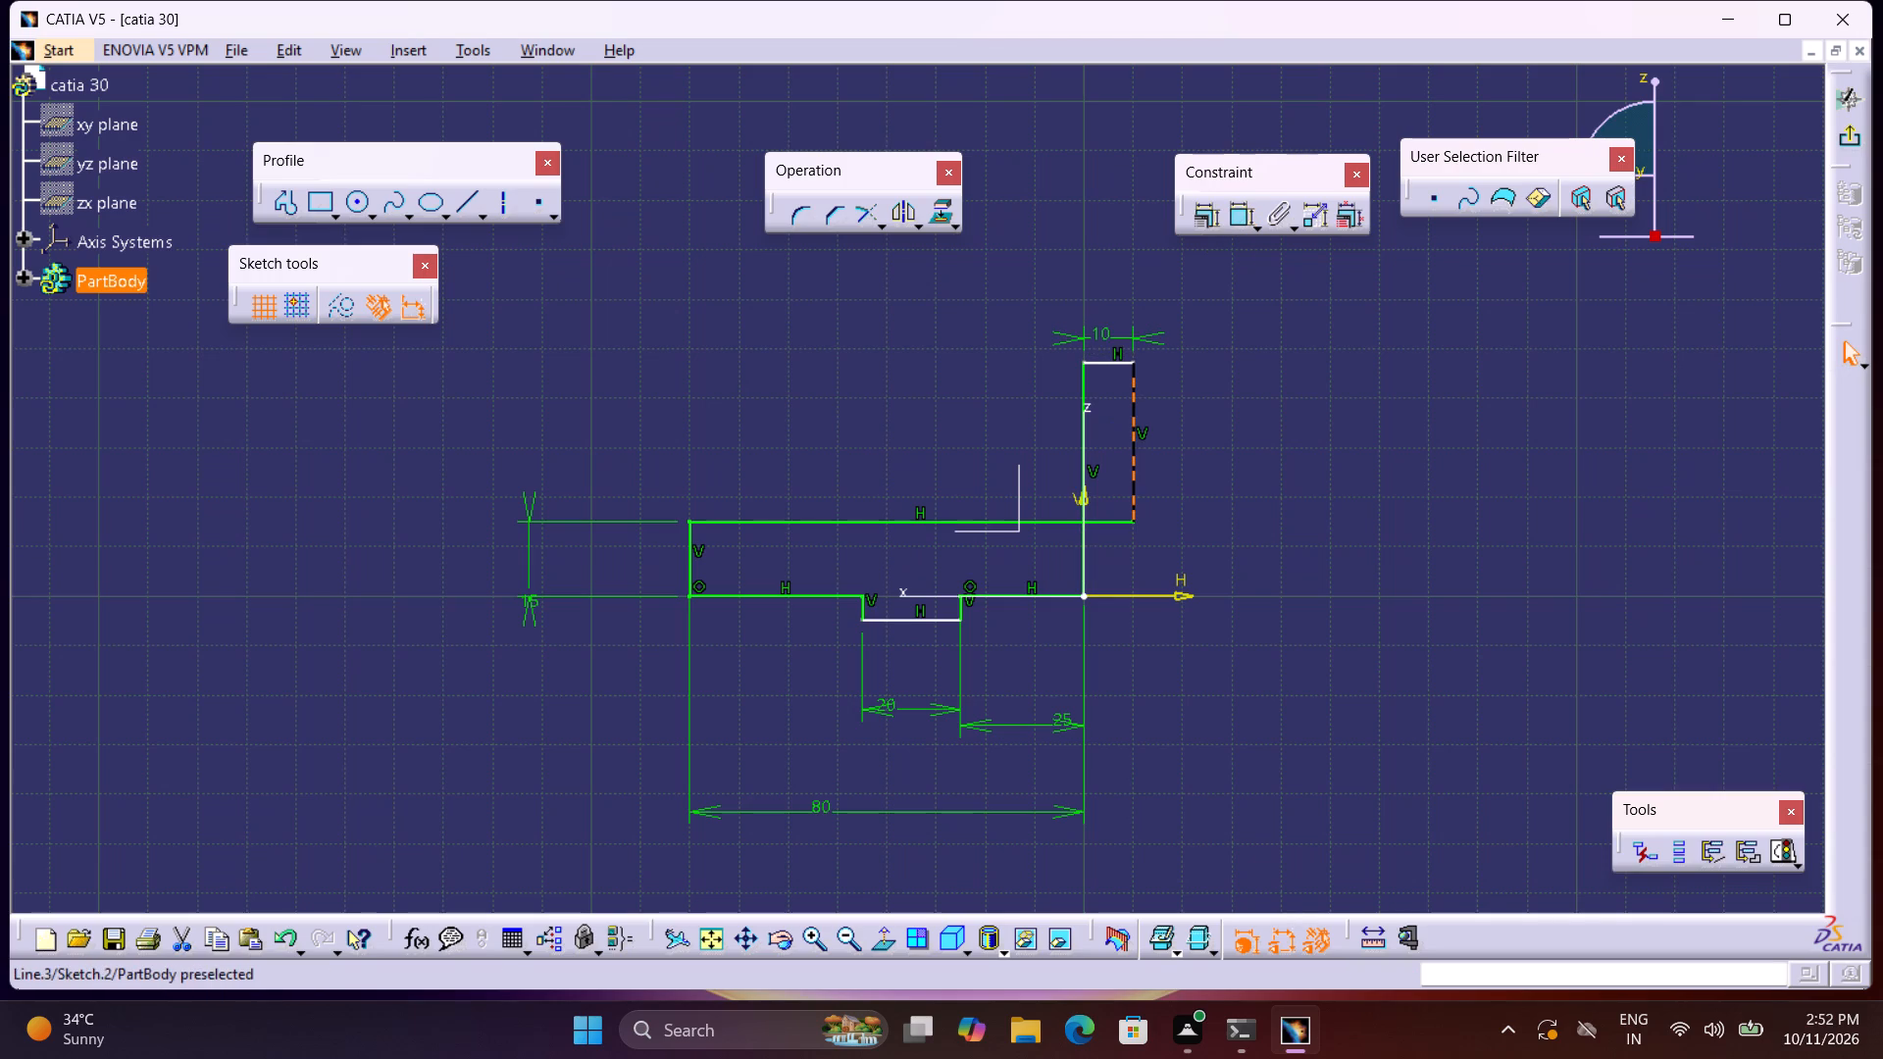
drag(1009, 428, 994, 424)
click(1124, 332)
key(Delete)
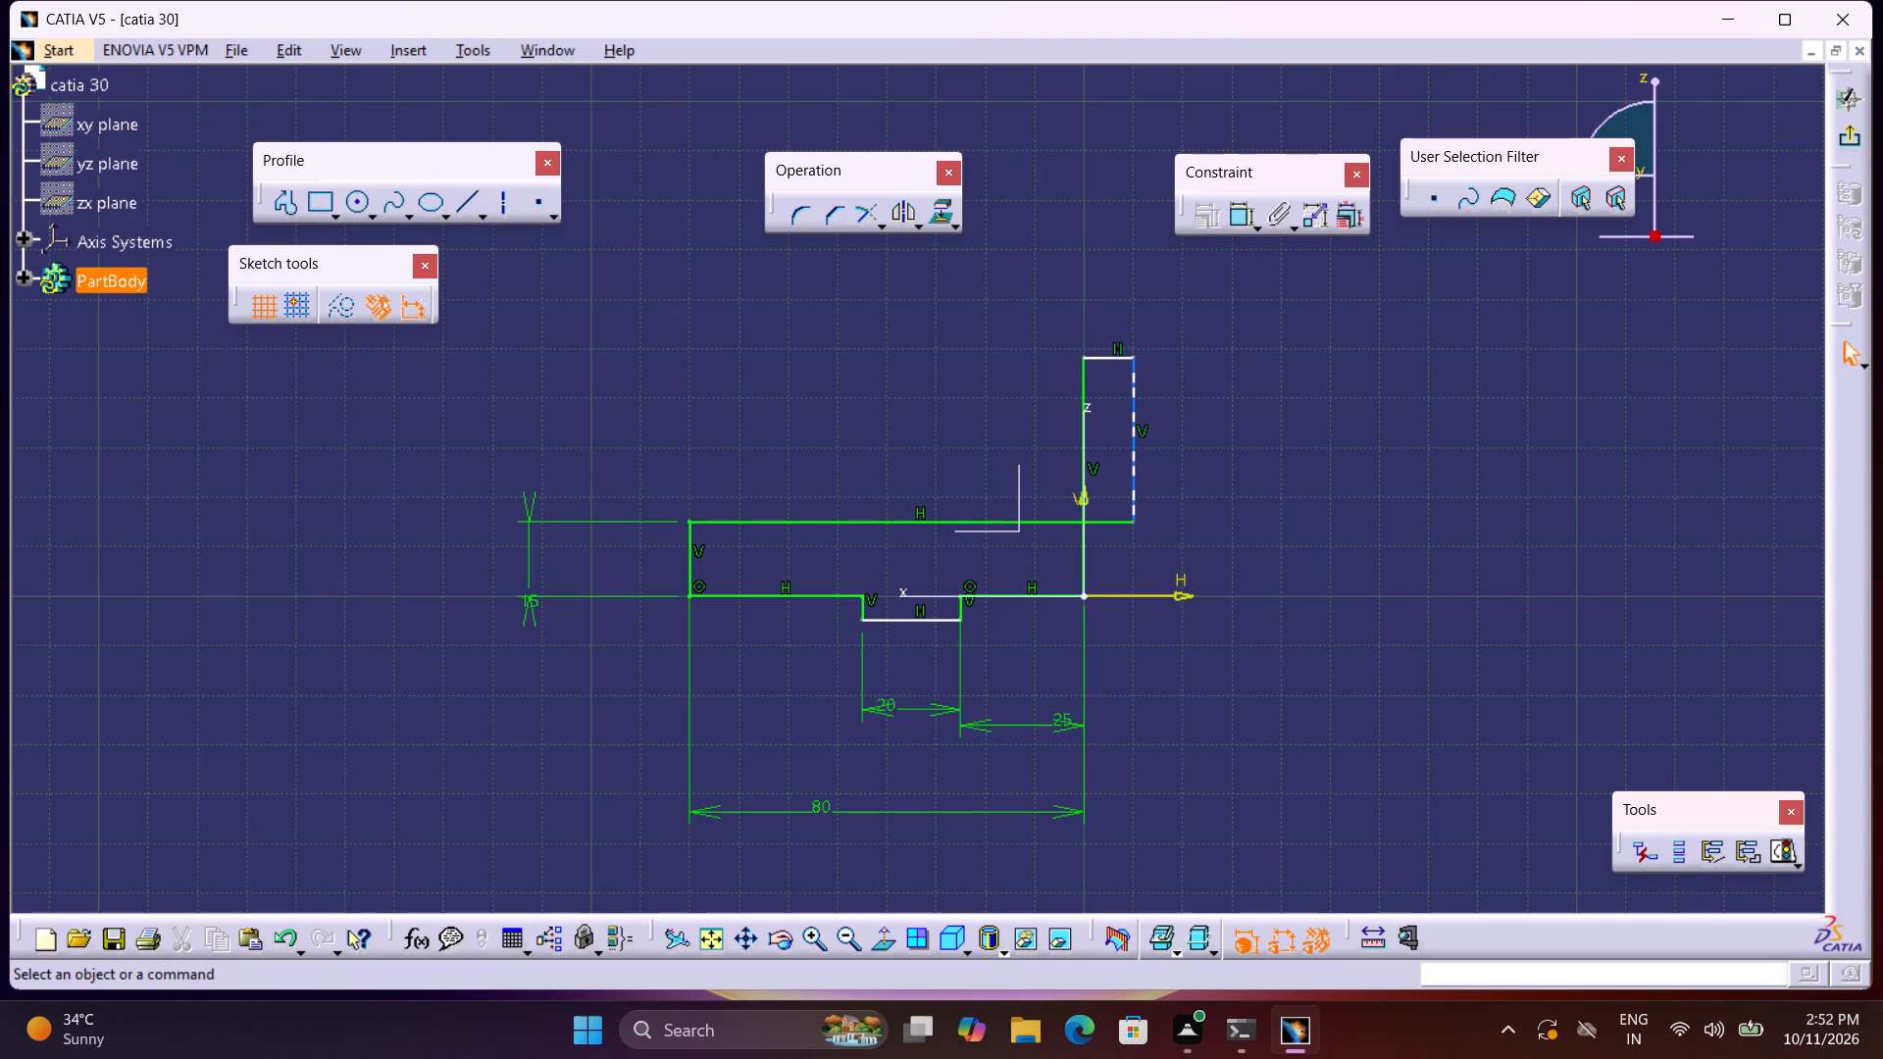
Move the raised end's free vertical edge across the vertical axis to the base side, making the raised end about 26 mm wide.
drag(1132, 391, 957, 402)
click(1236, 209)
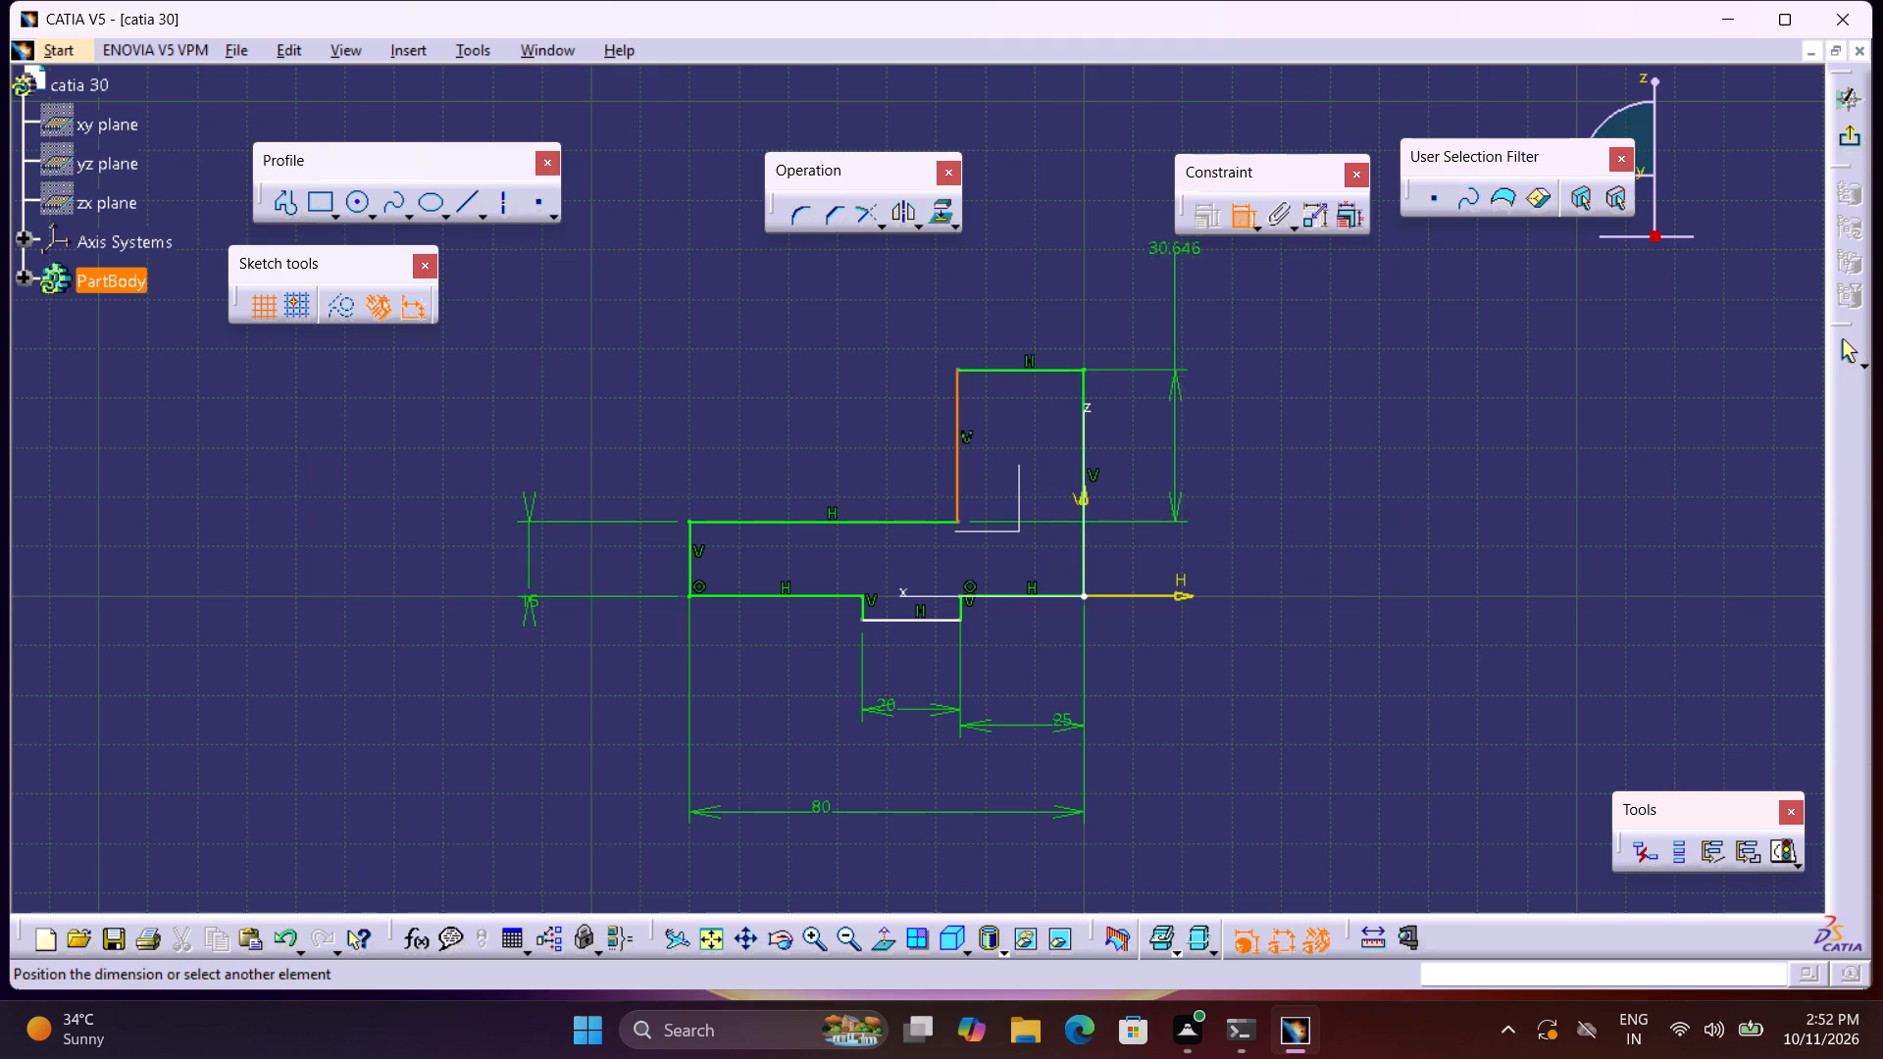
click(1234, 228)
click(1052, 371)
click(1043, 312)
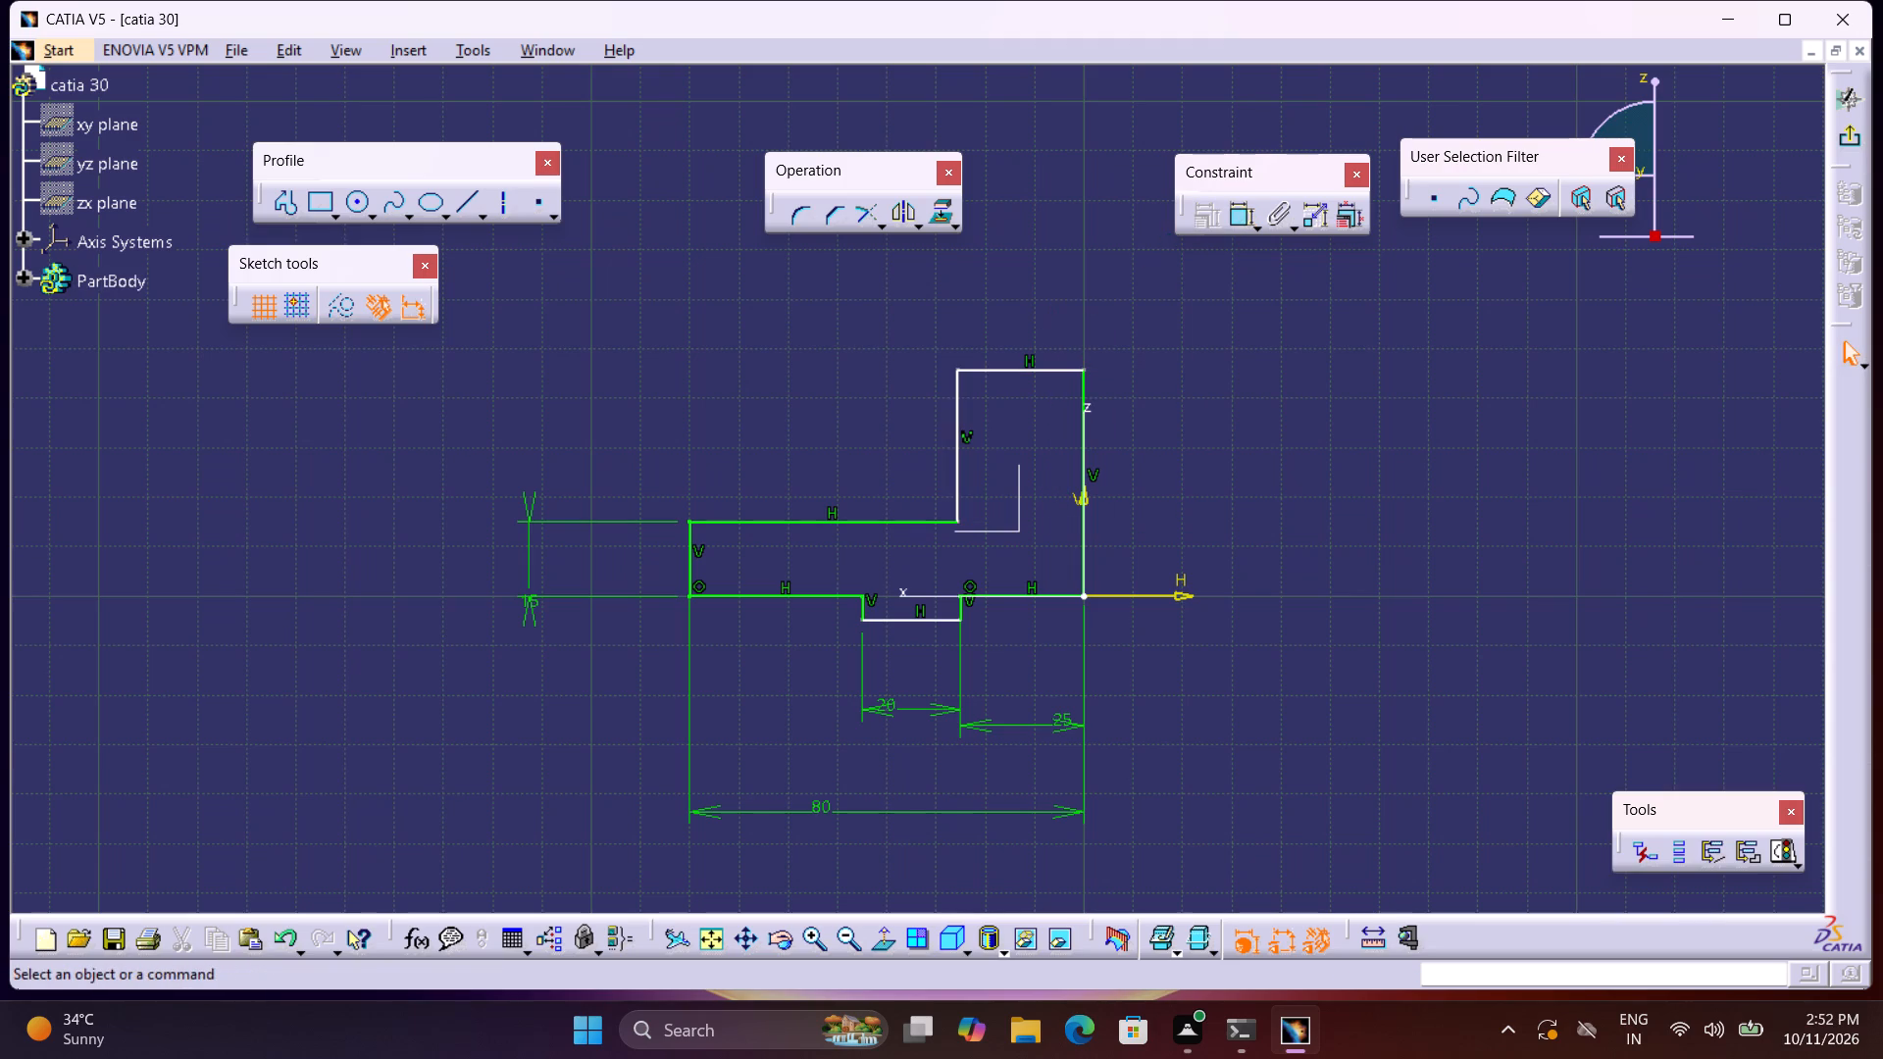
Dimension the raised end's top edge to 10 mm.
double_click(1236, 221)
click(1004, 374)
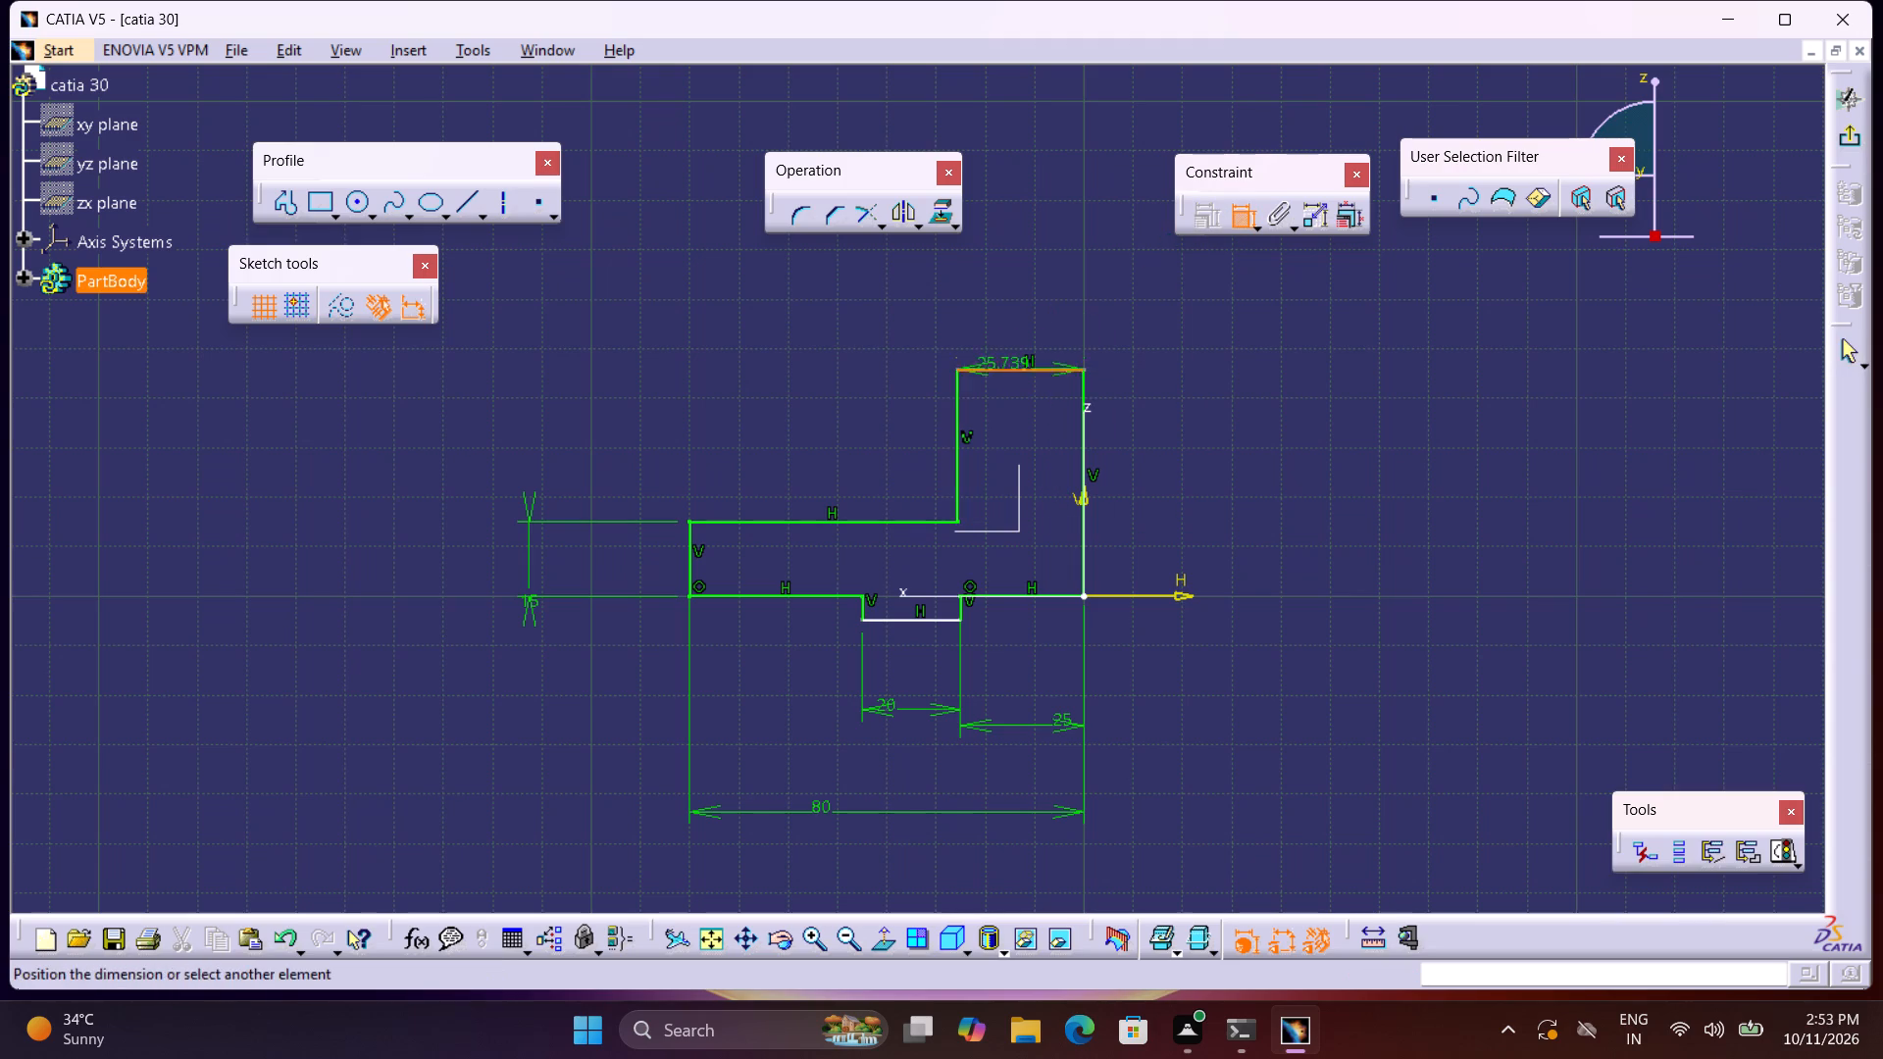
click(1016, 321)
double_click(1031, 311)
text(10)
key(Return)
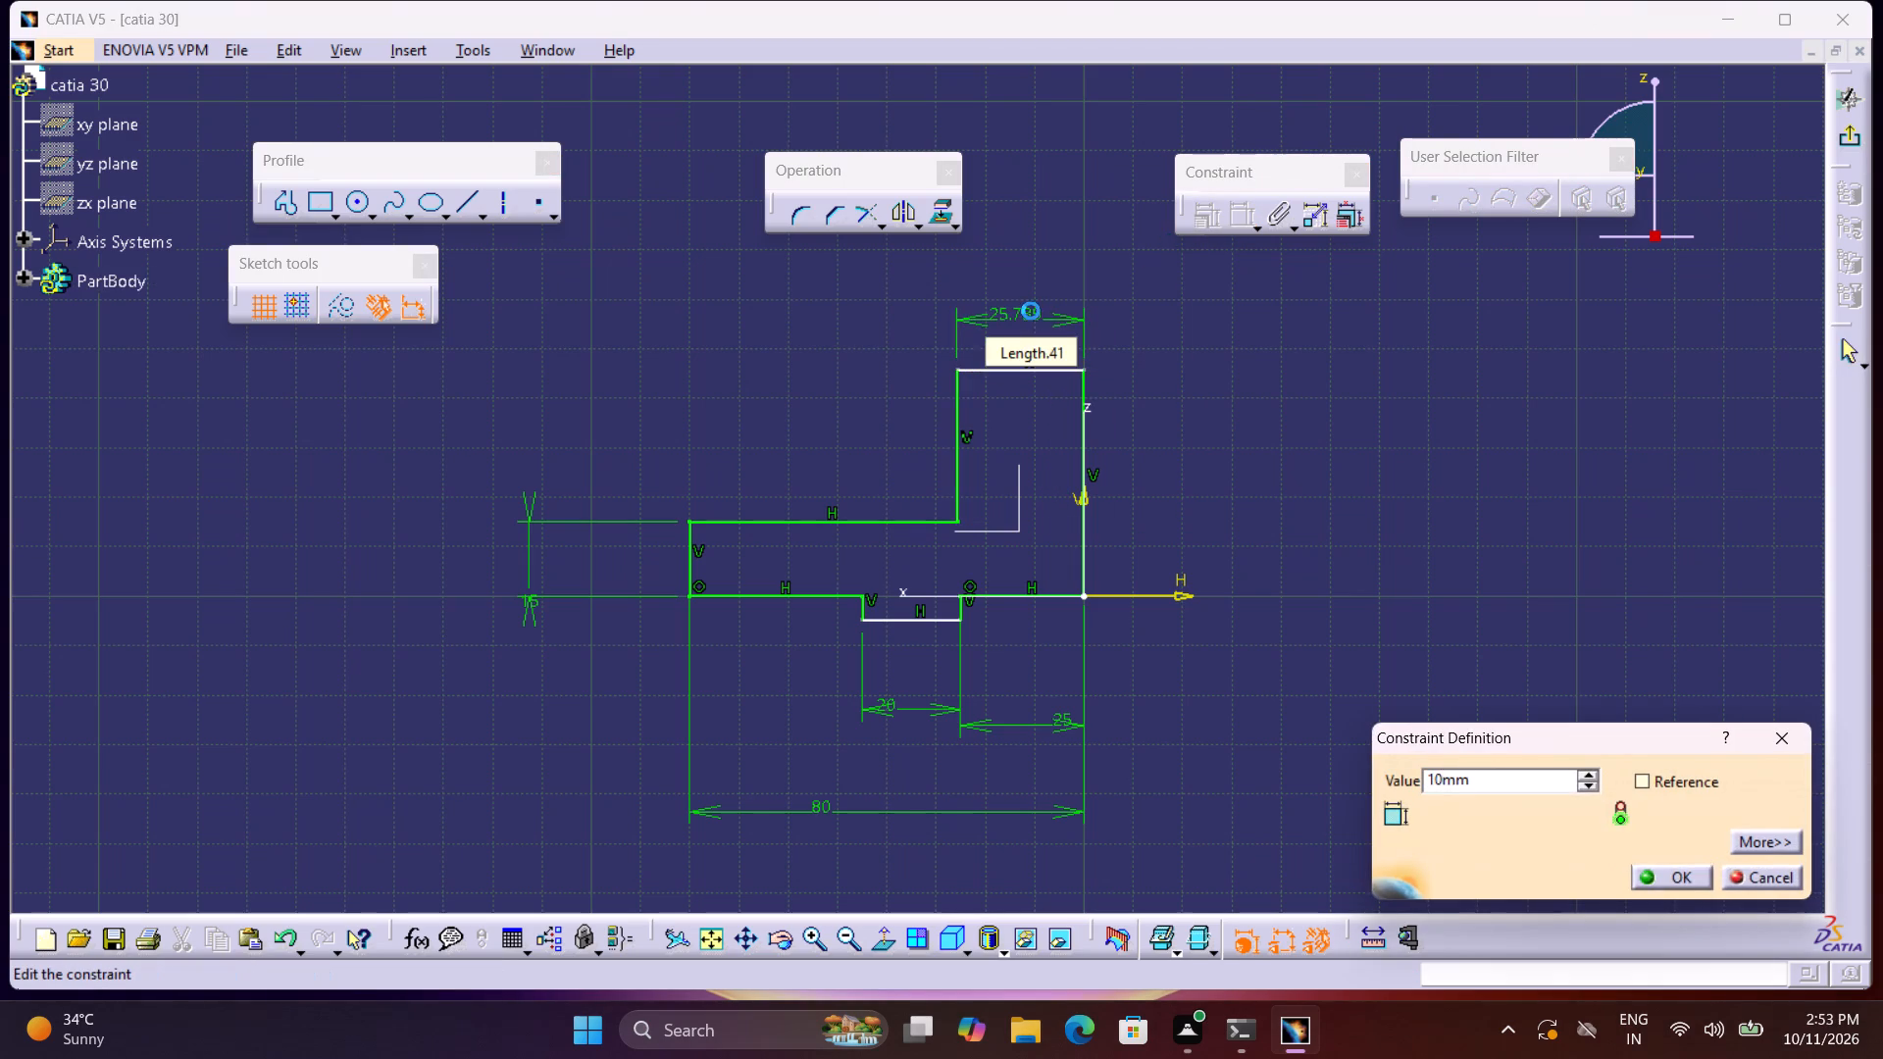
Dimension the raised end's outer vertical edge, along the vertical axis, to 40 mm.
click(1085, 393)
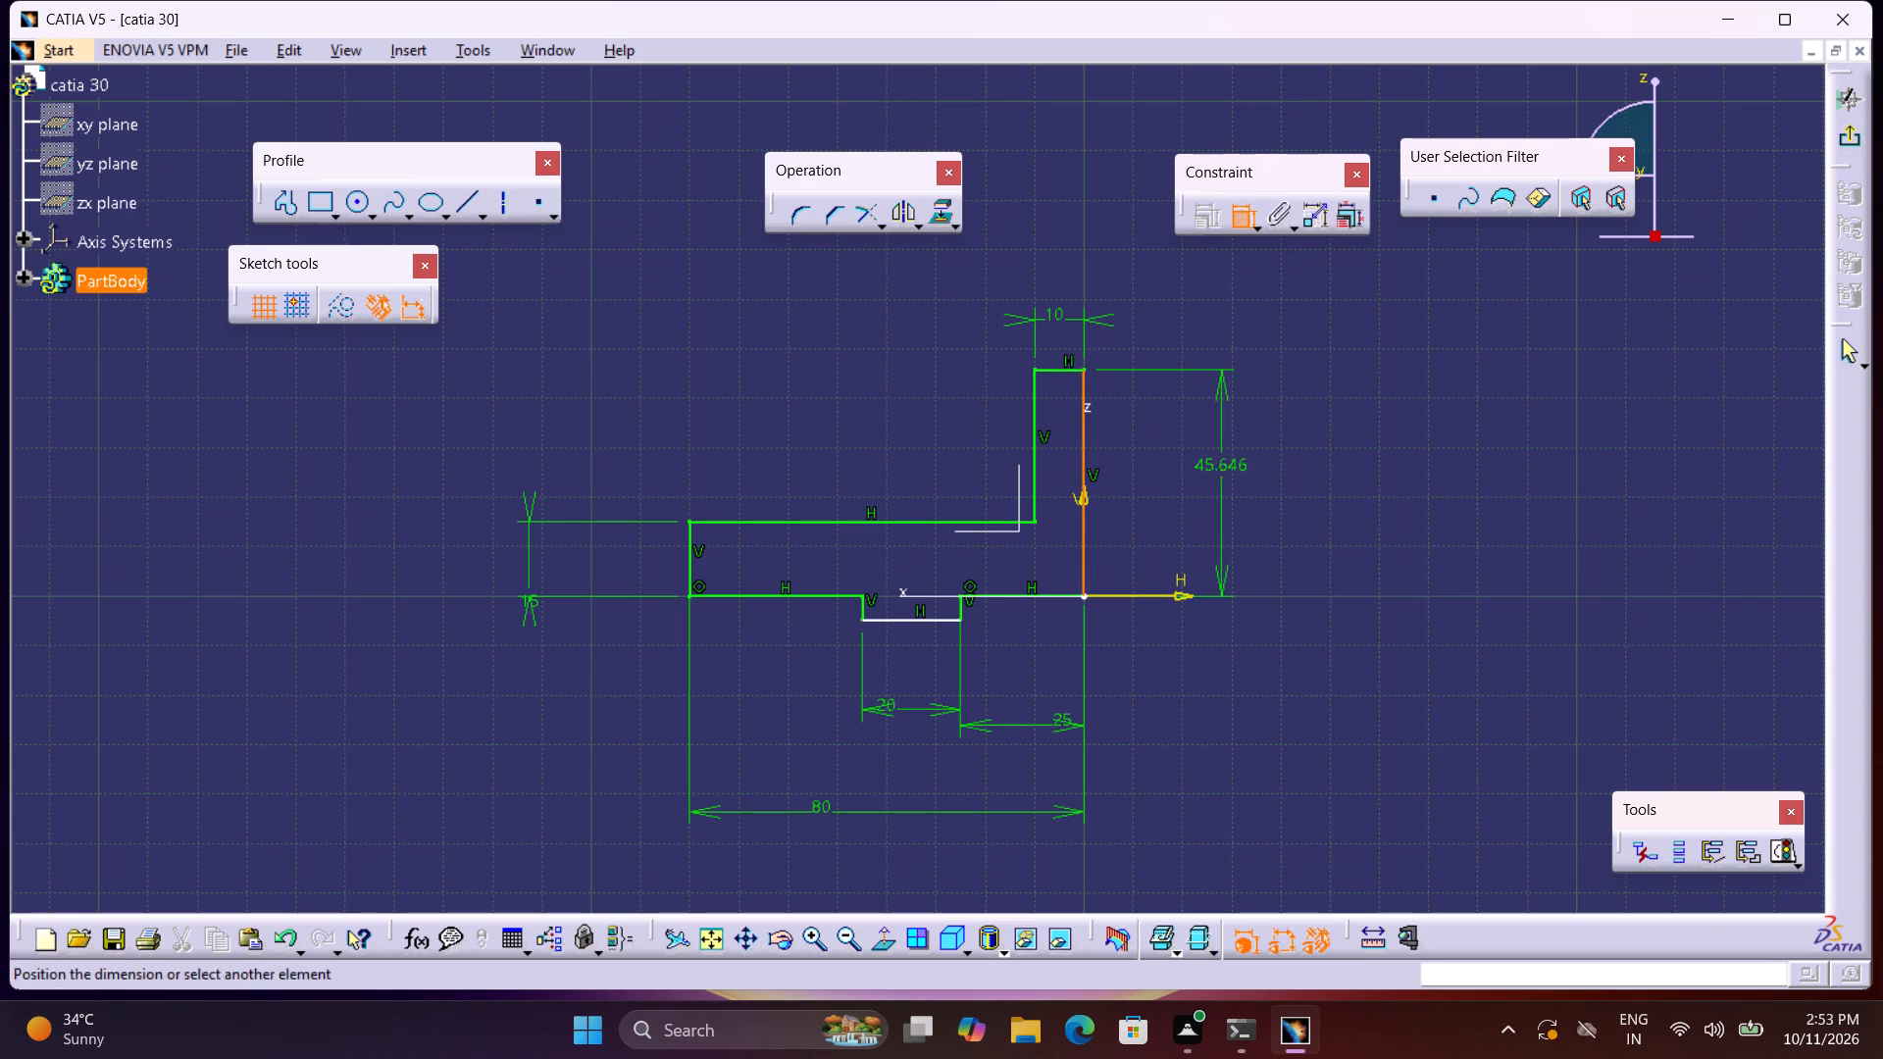
click(1224, 473)
double_click(1224, 463)
key(4)
key(0)
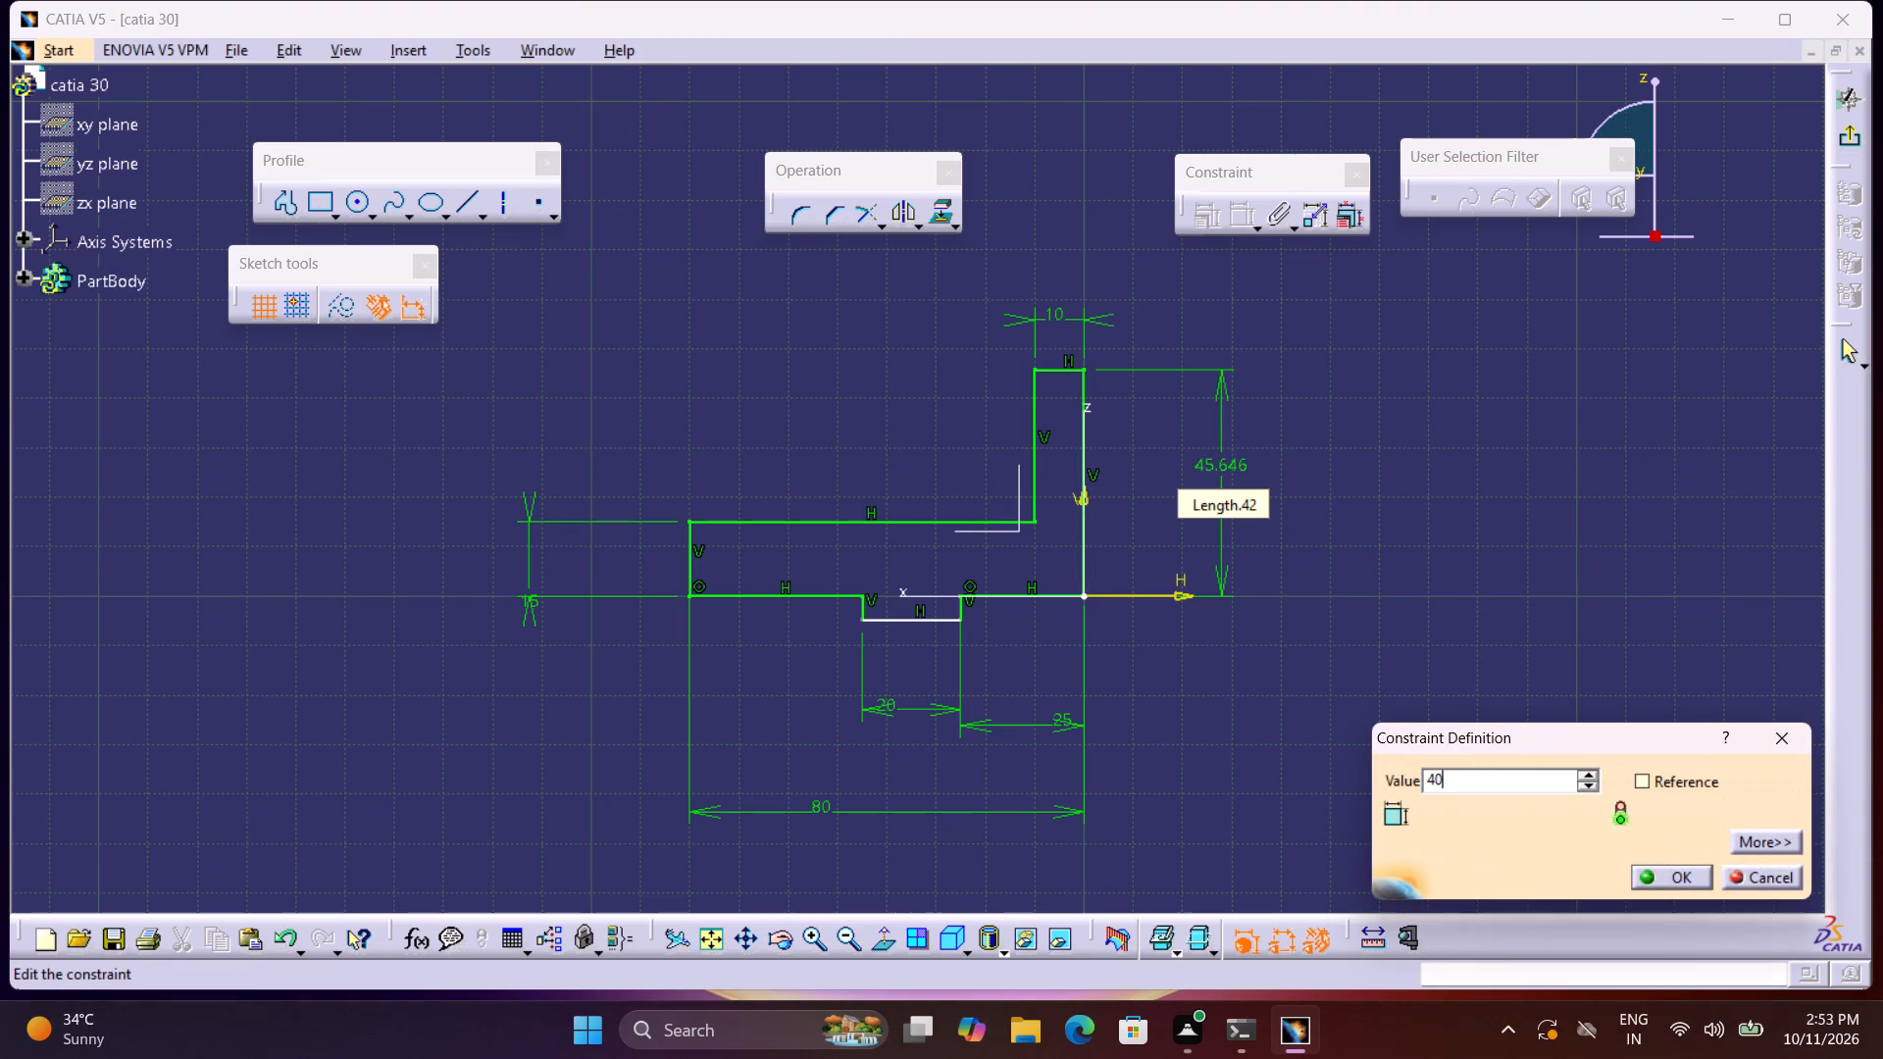
key(Return)
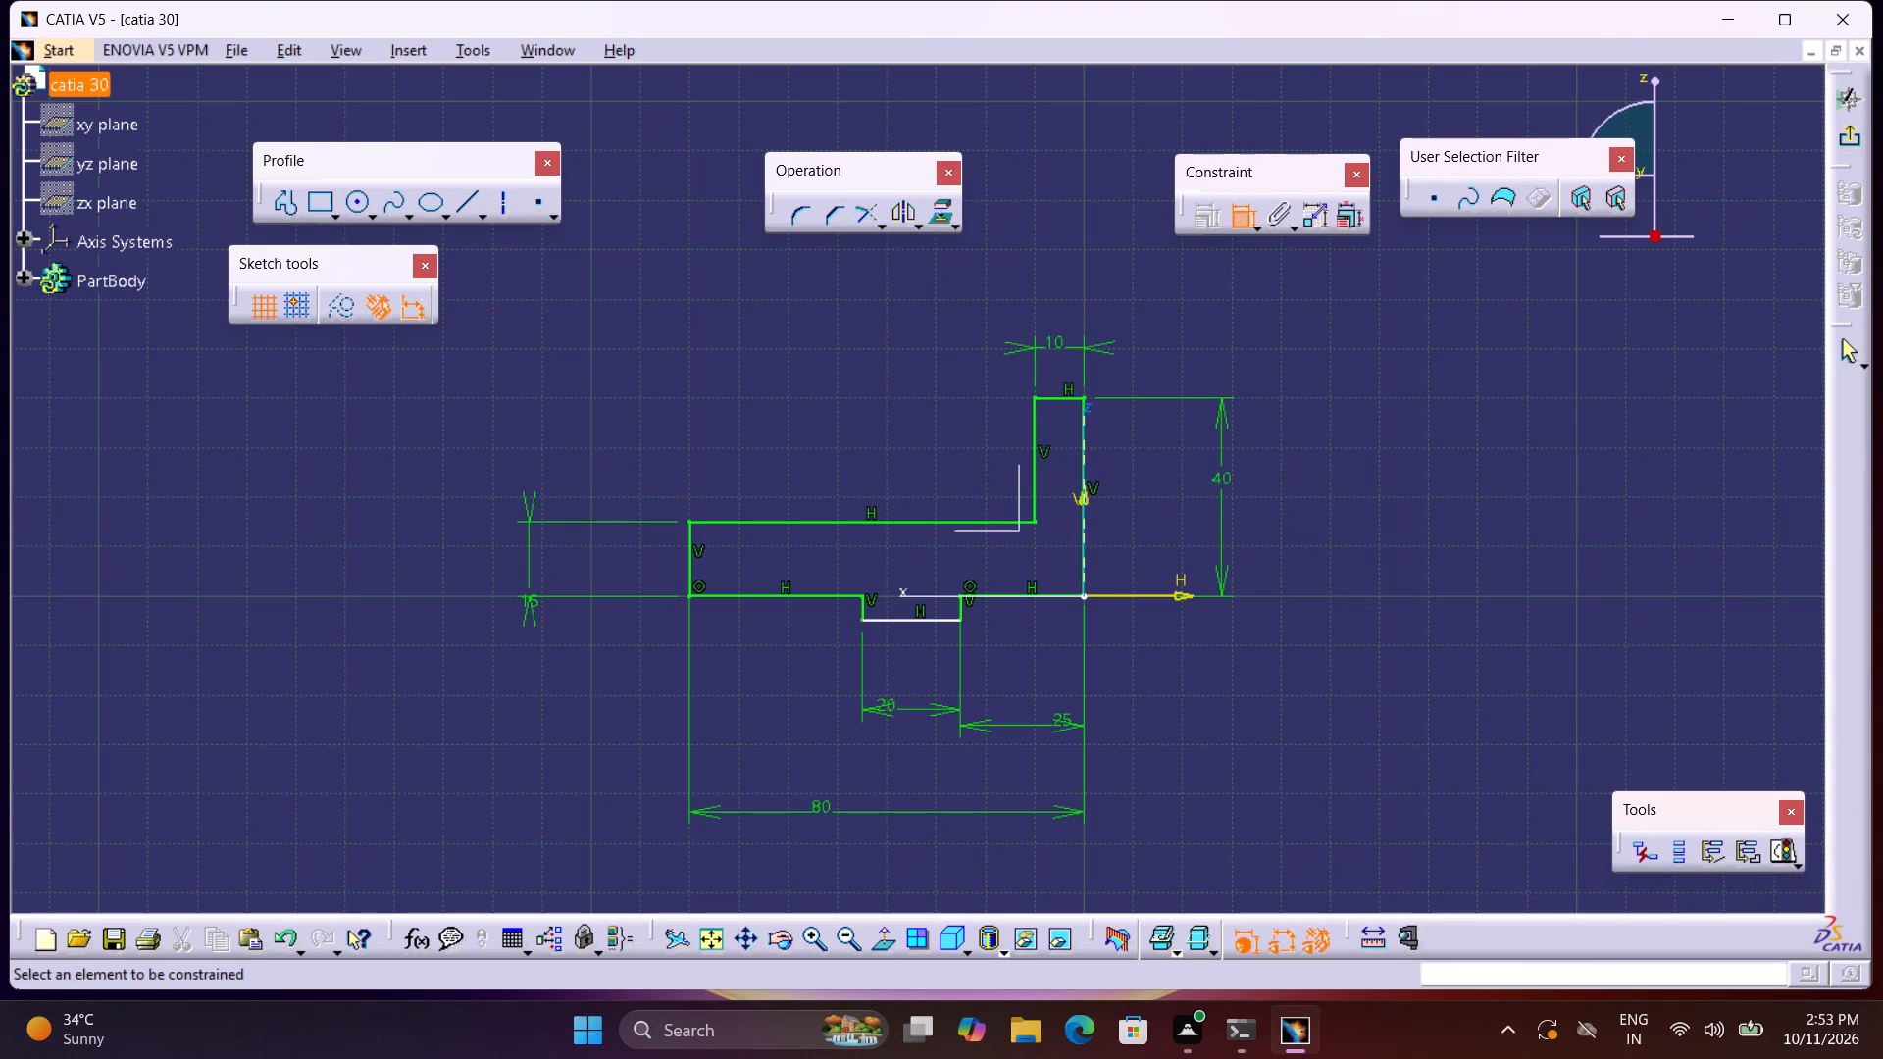
Dimension the distance between the tab's bottom edge and the base's top edge to 20 mm.
click(965, 608)
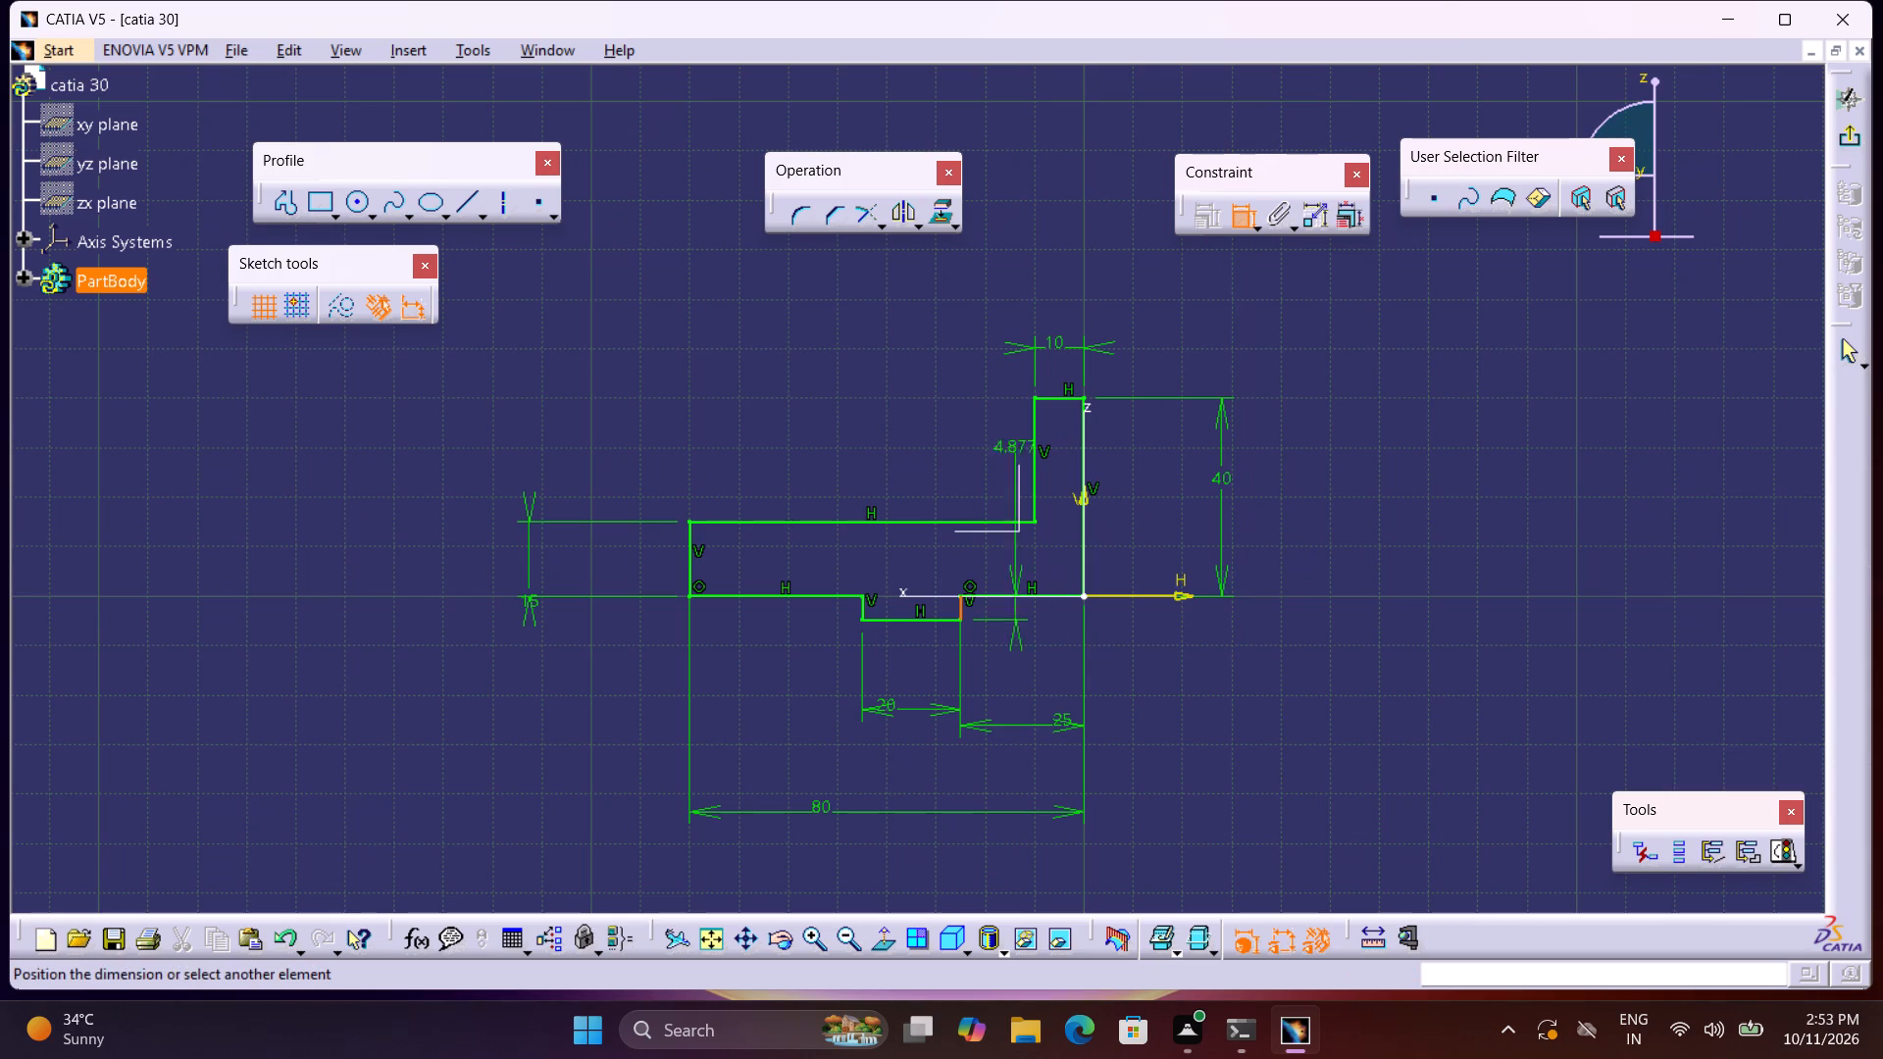
click(1242, 218)
click(1241, 218)
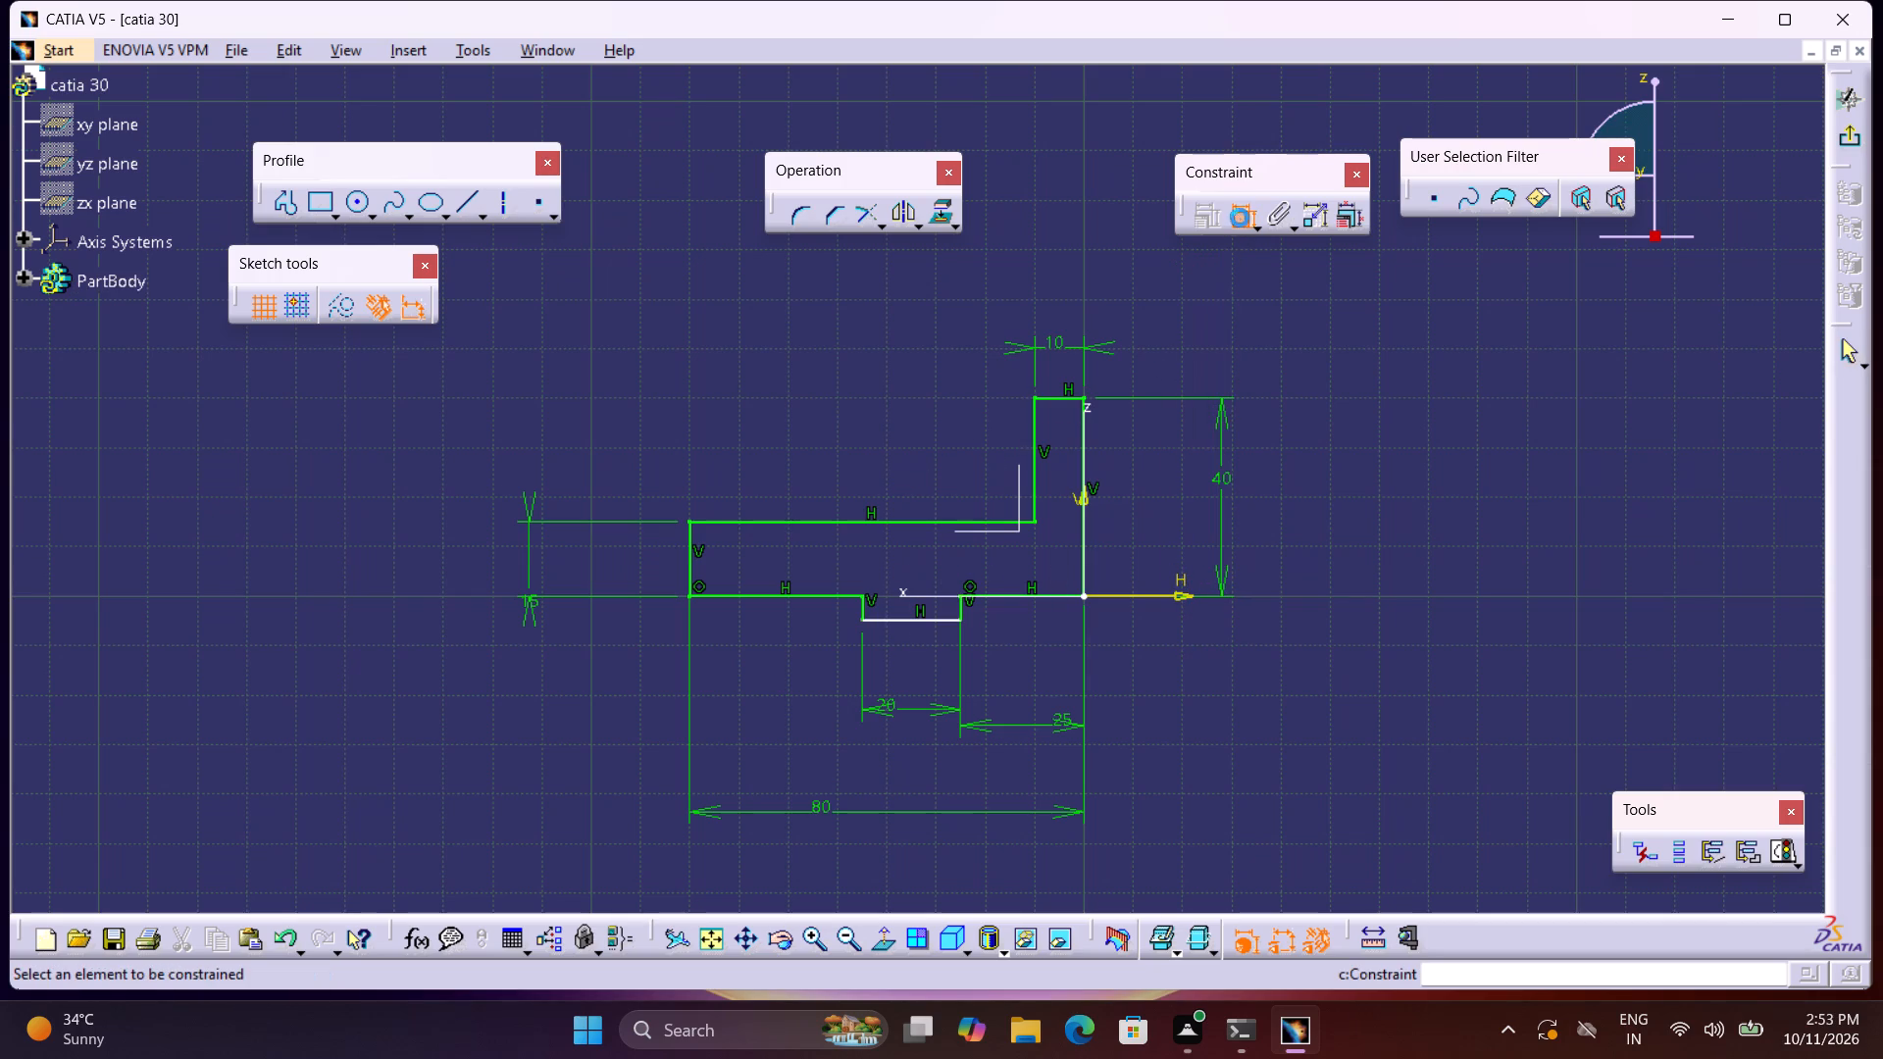
click(927, 619)
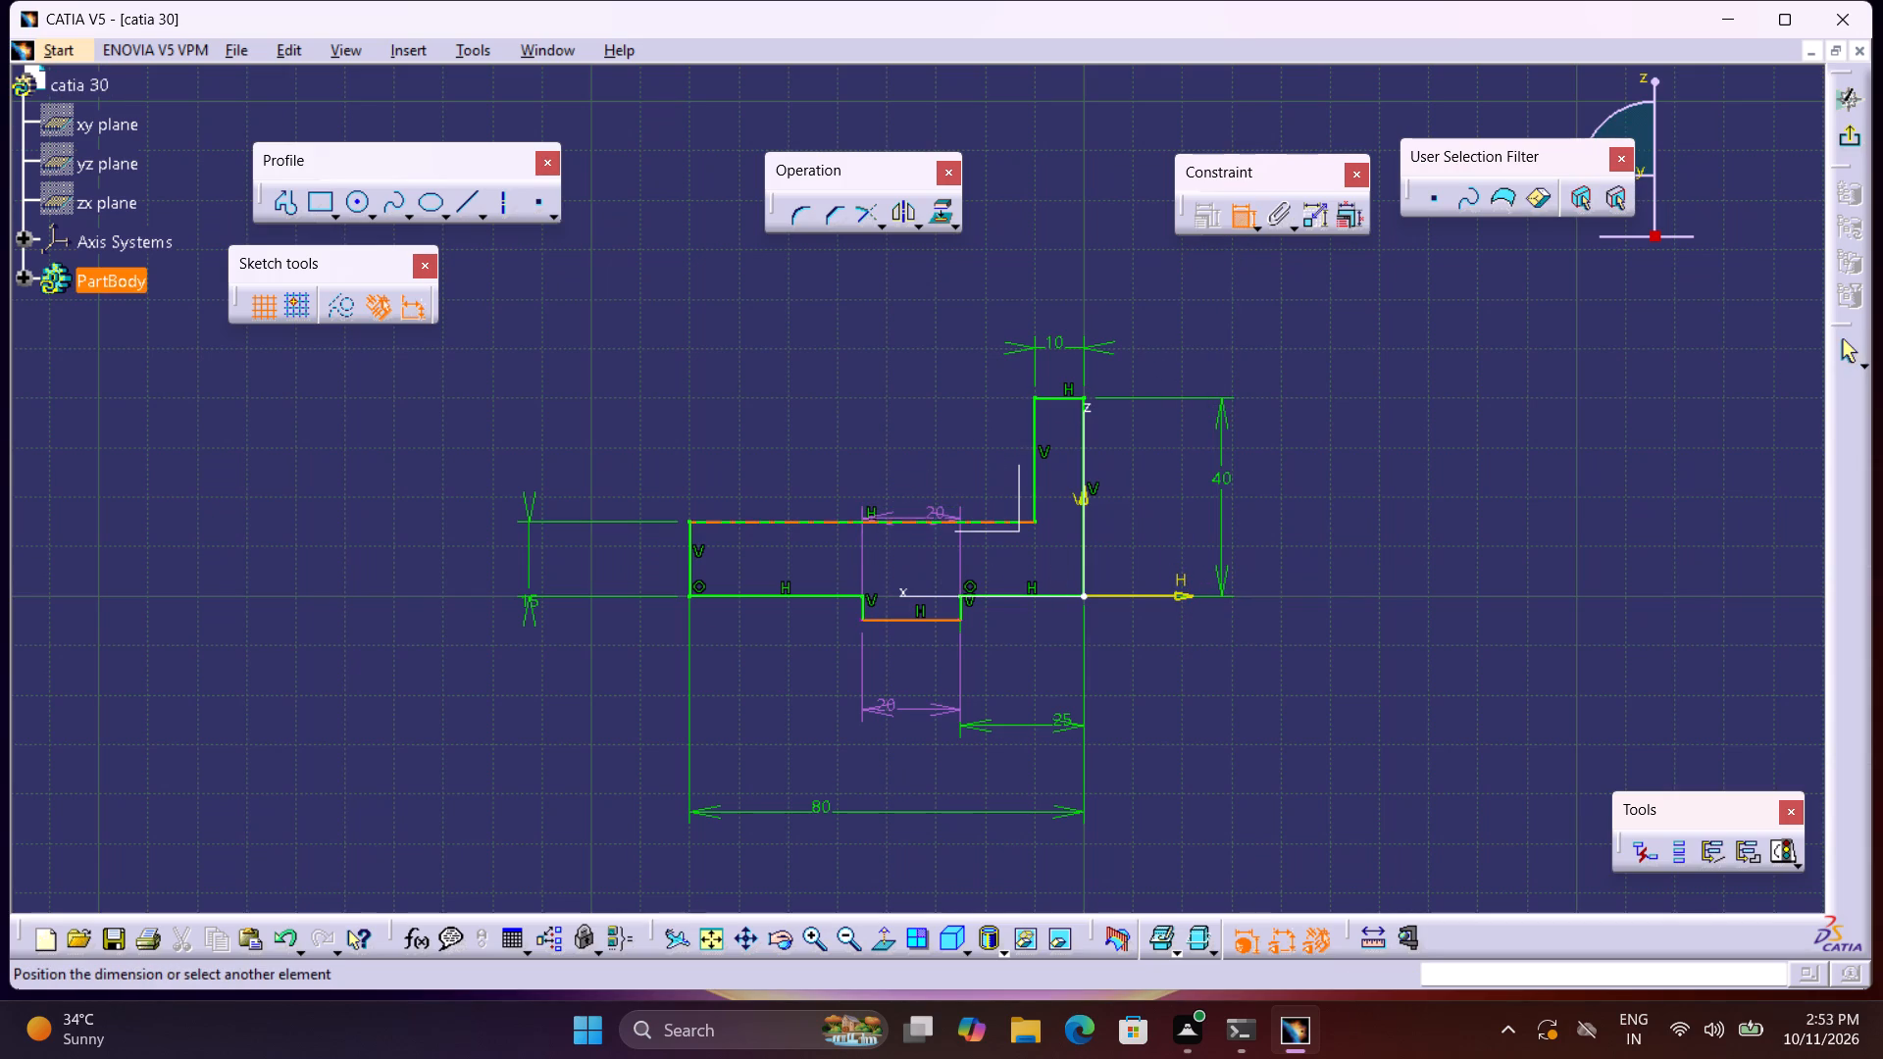
click(937, 521)
click(339, 638)
double_click(349, 630)
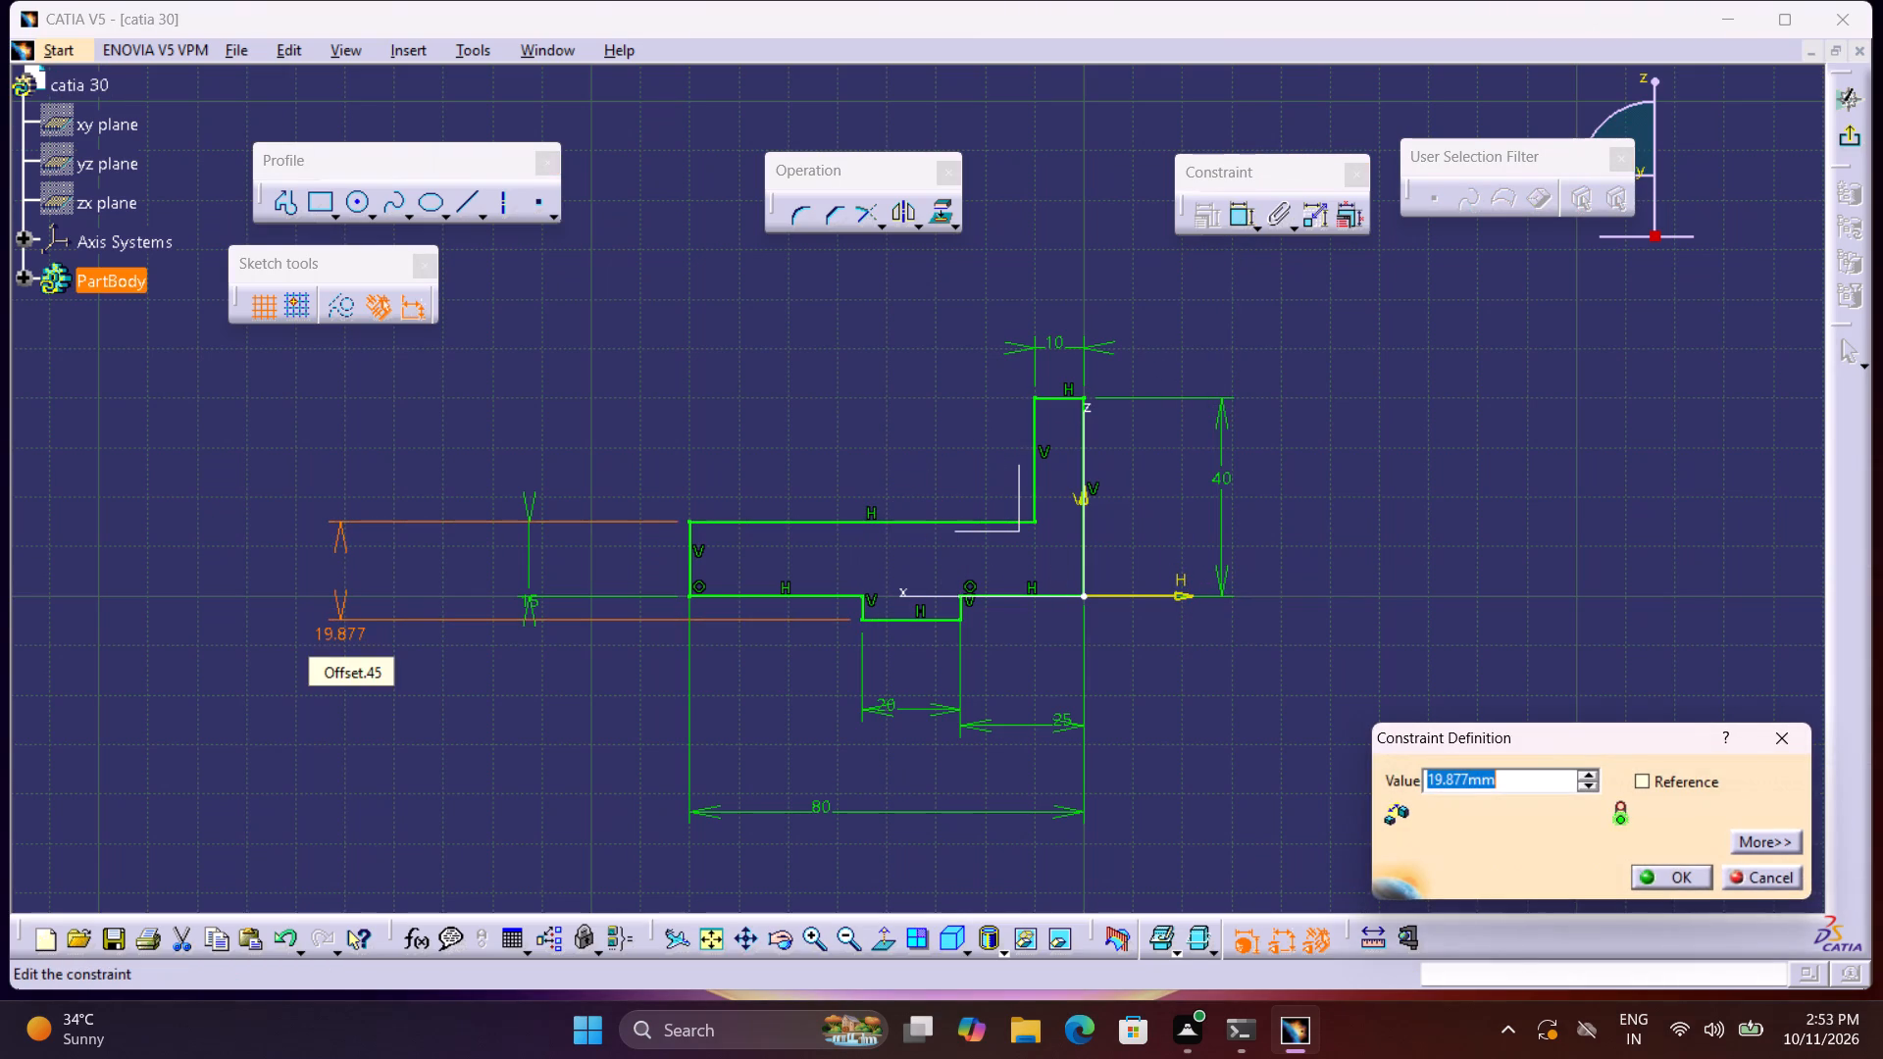
key(2)
key(0)
key(Return)
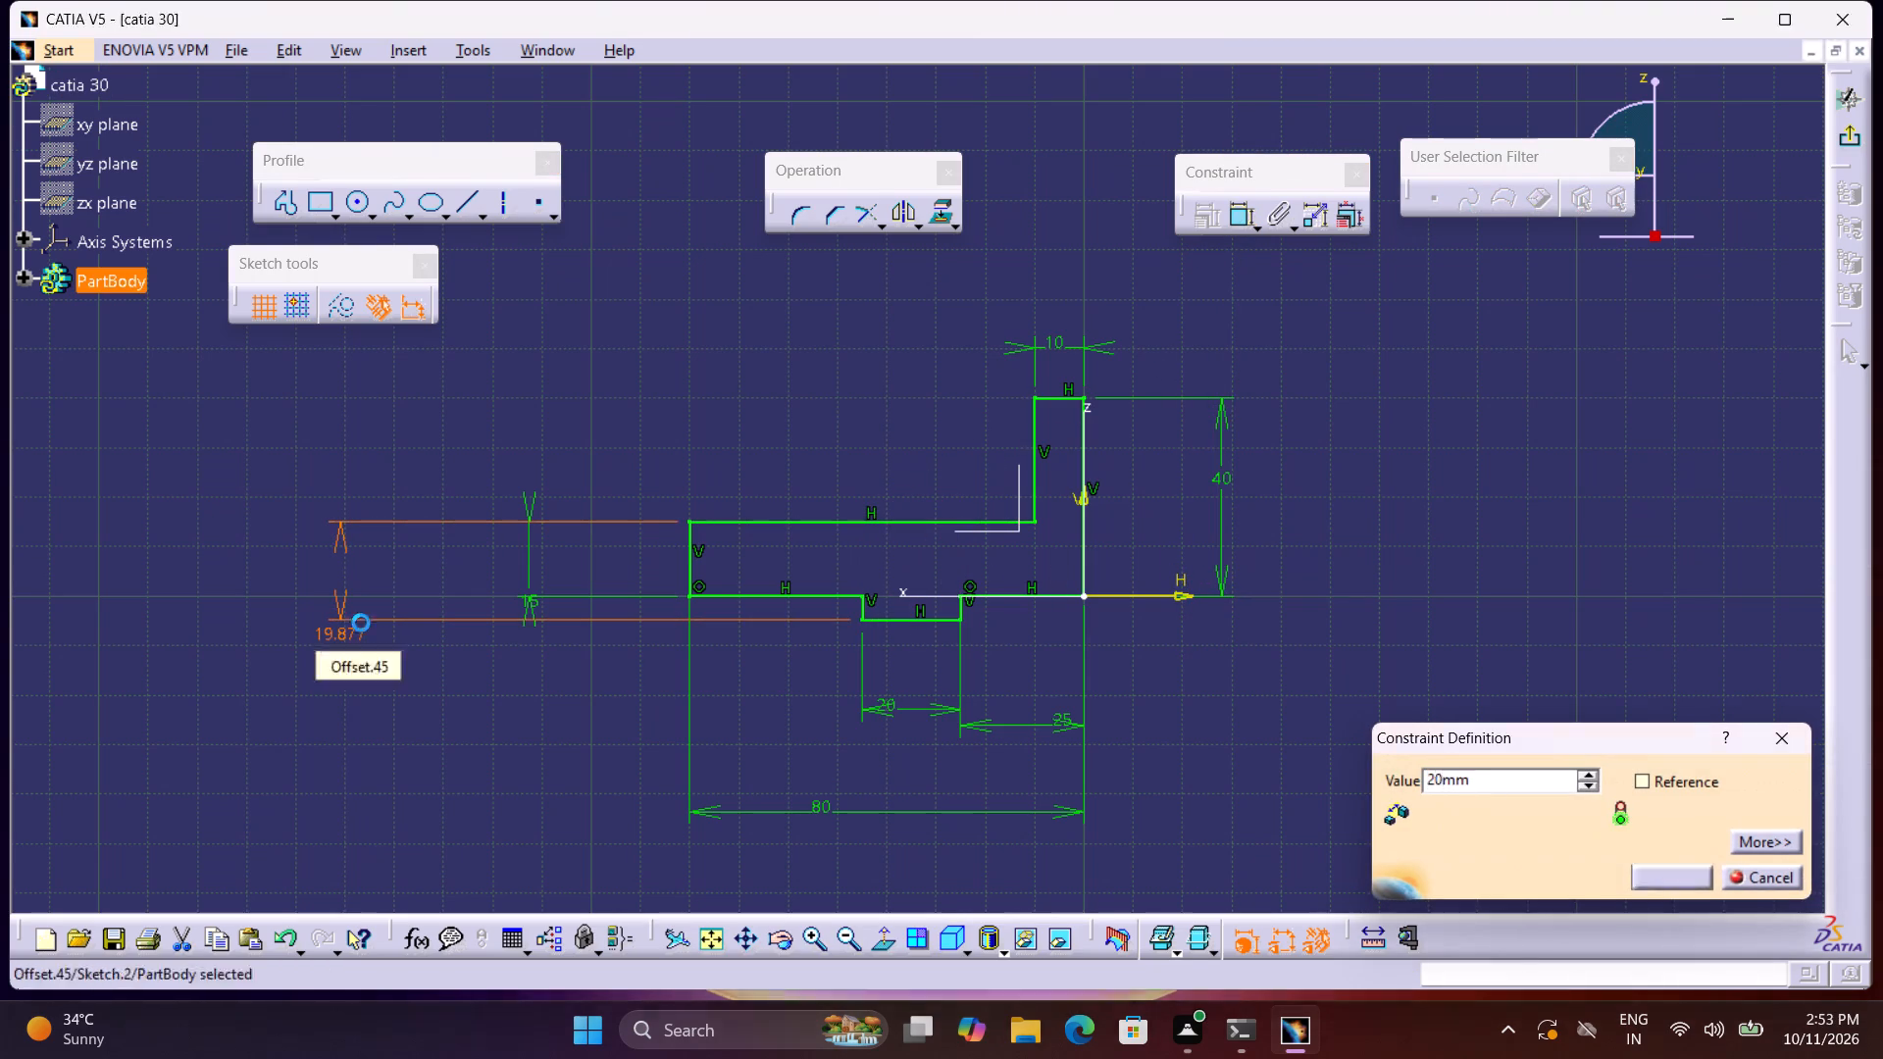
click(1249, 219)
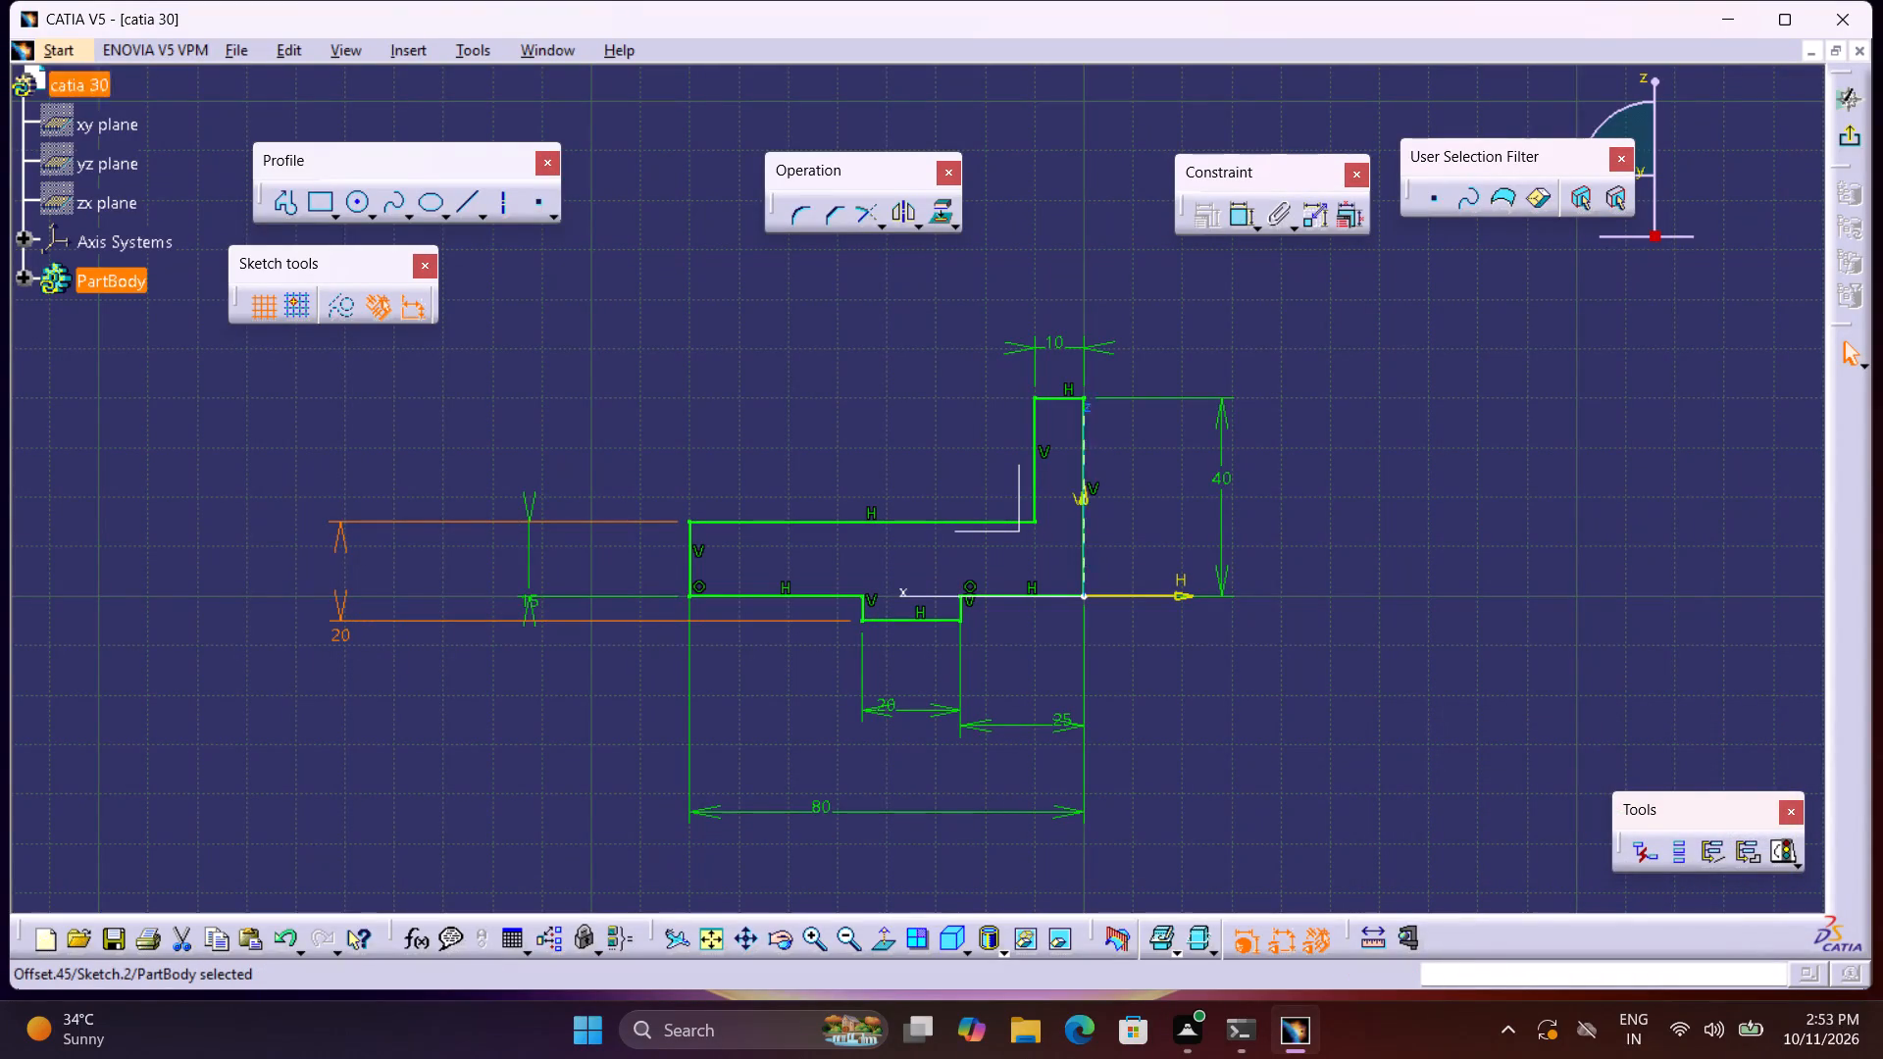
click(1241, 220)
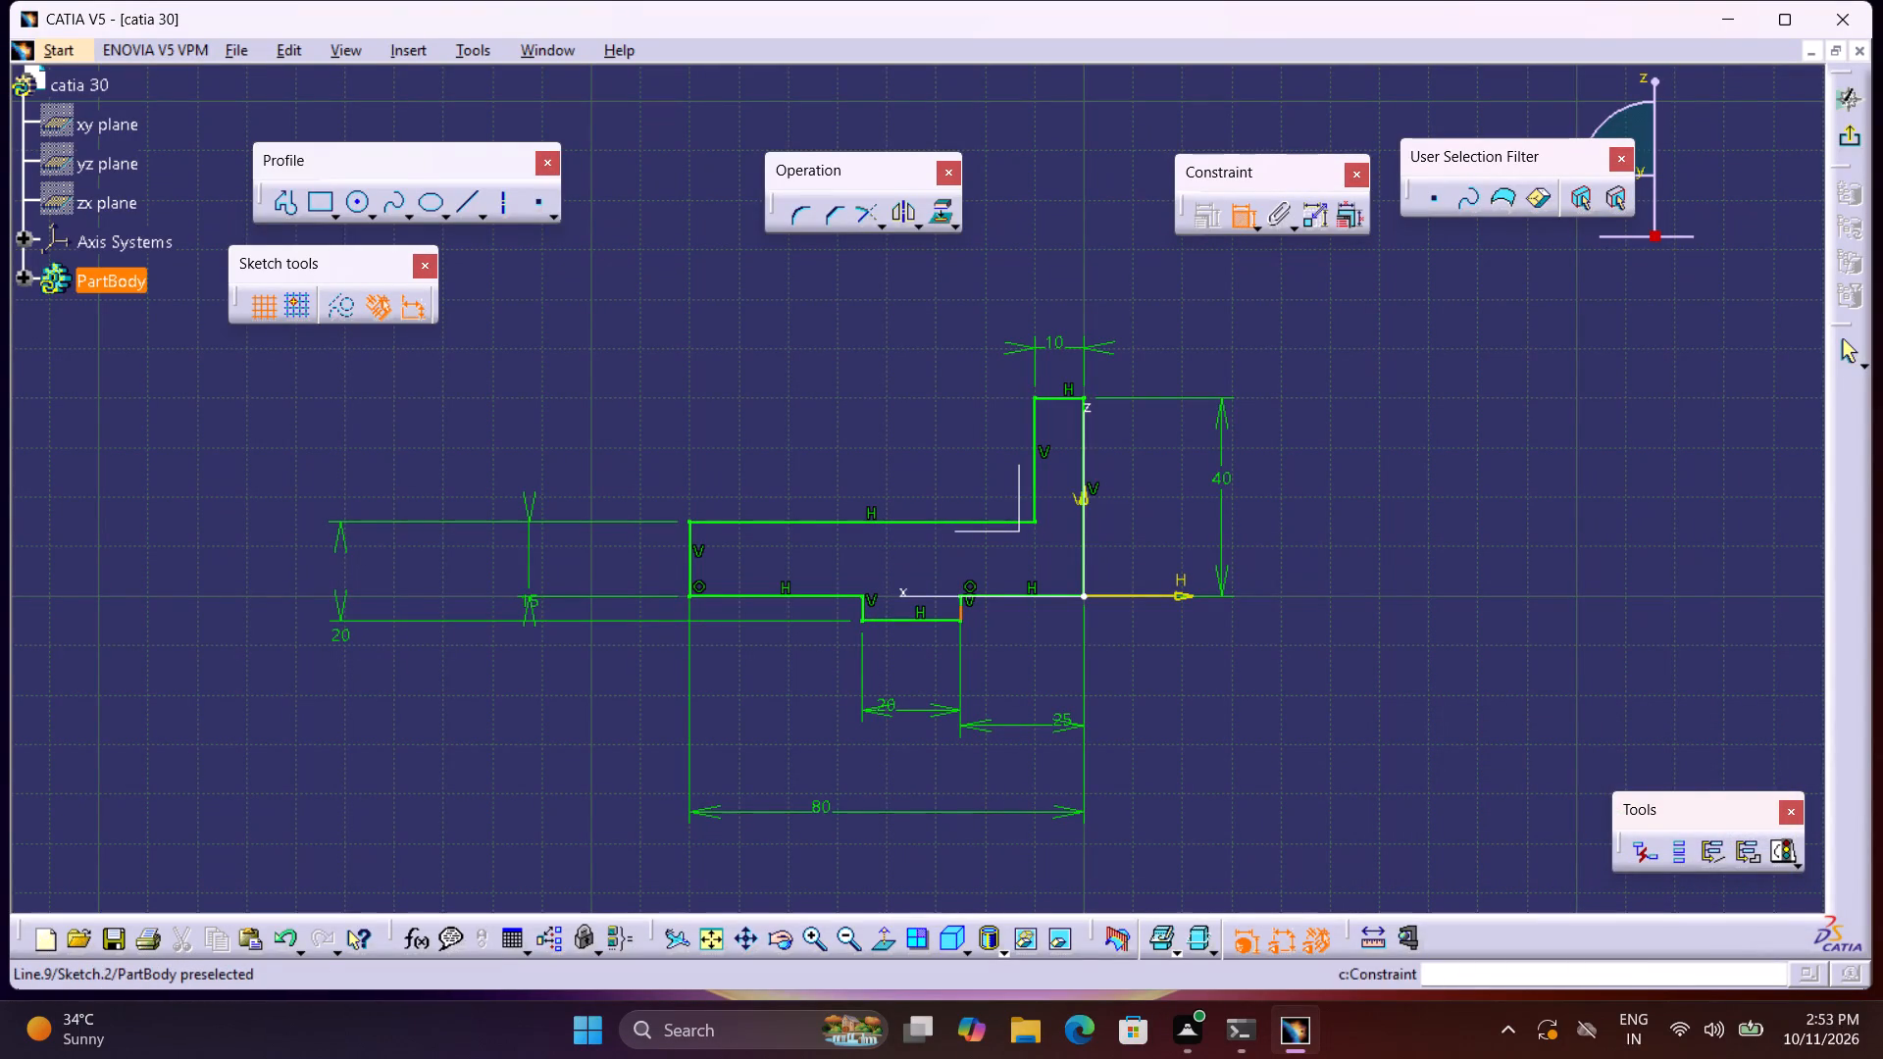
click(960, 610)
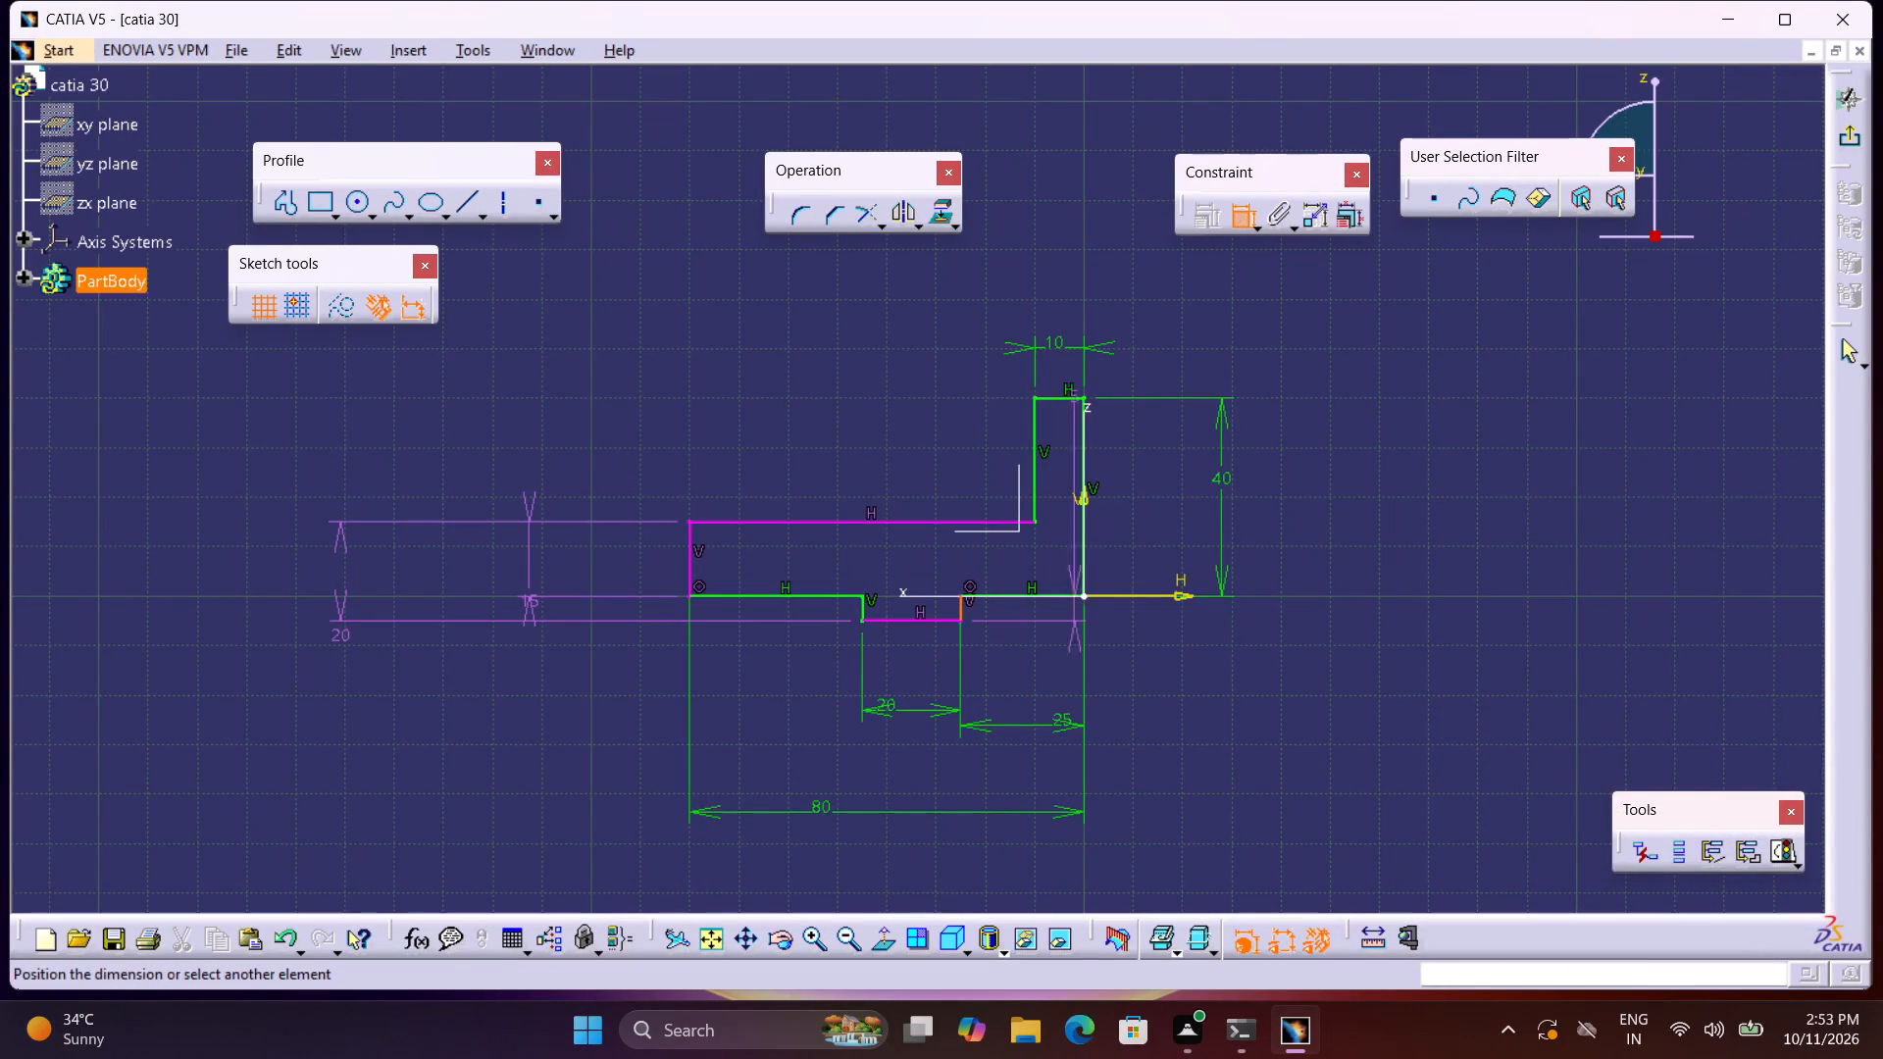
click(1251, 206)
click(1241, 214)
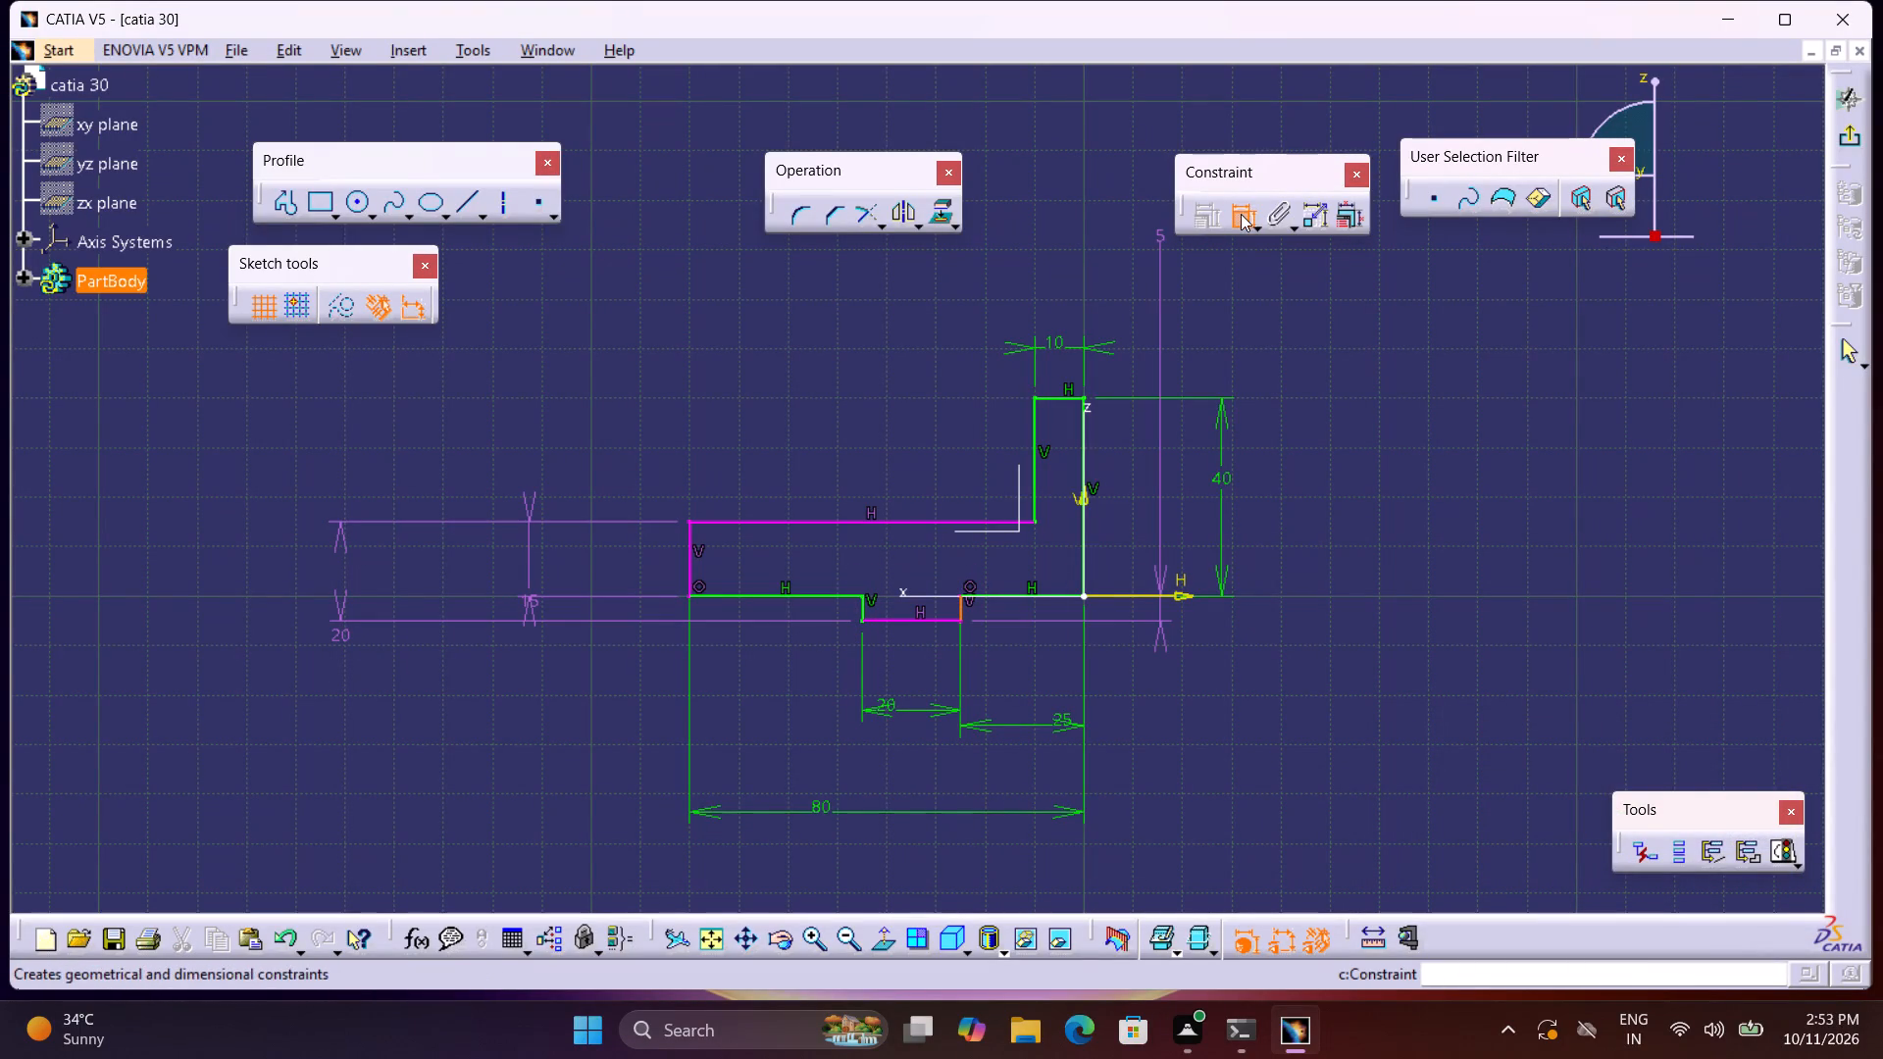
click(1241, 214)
Exit the sketch and pad the profile 40 mm in the reversed direction.
click(1841, 139)
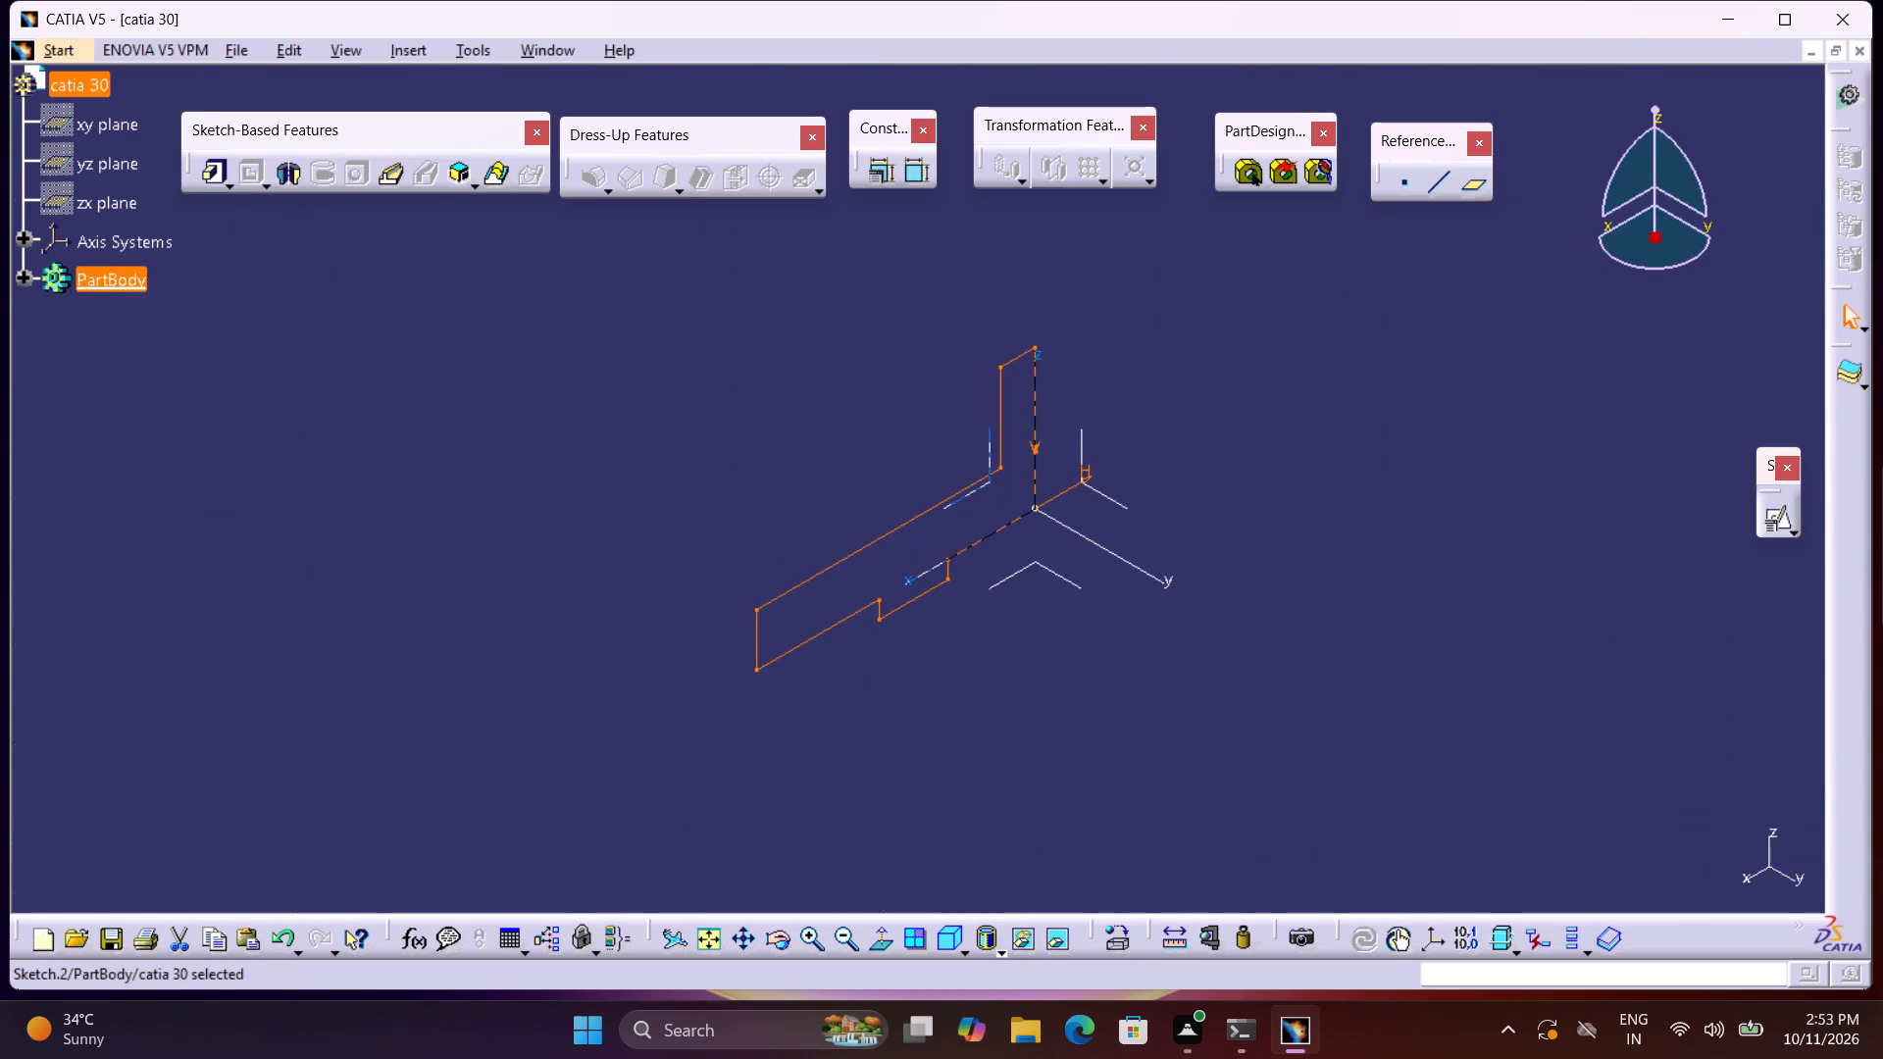
click(217, 179)
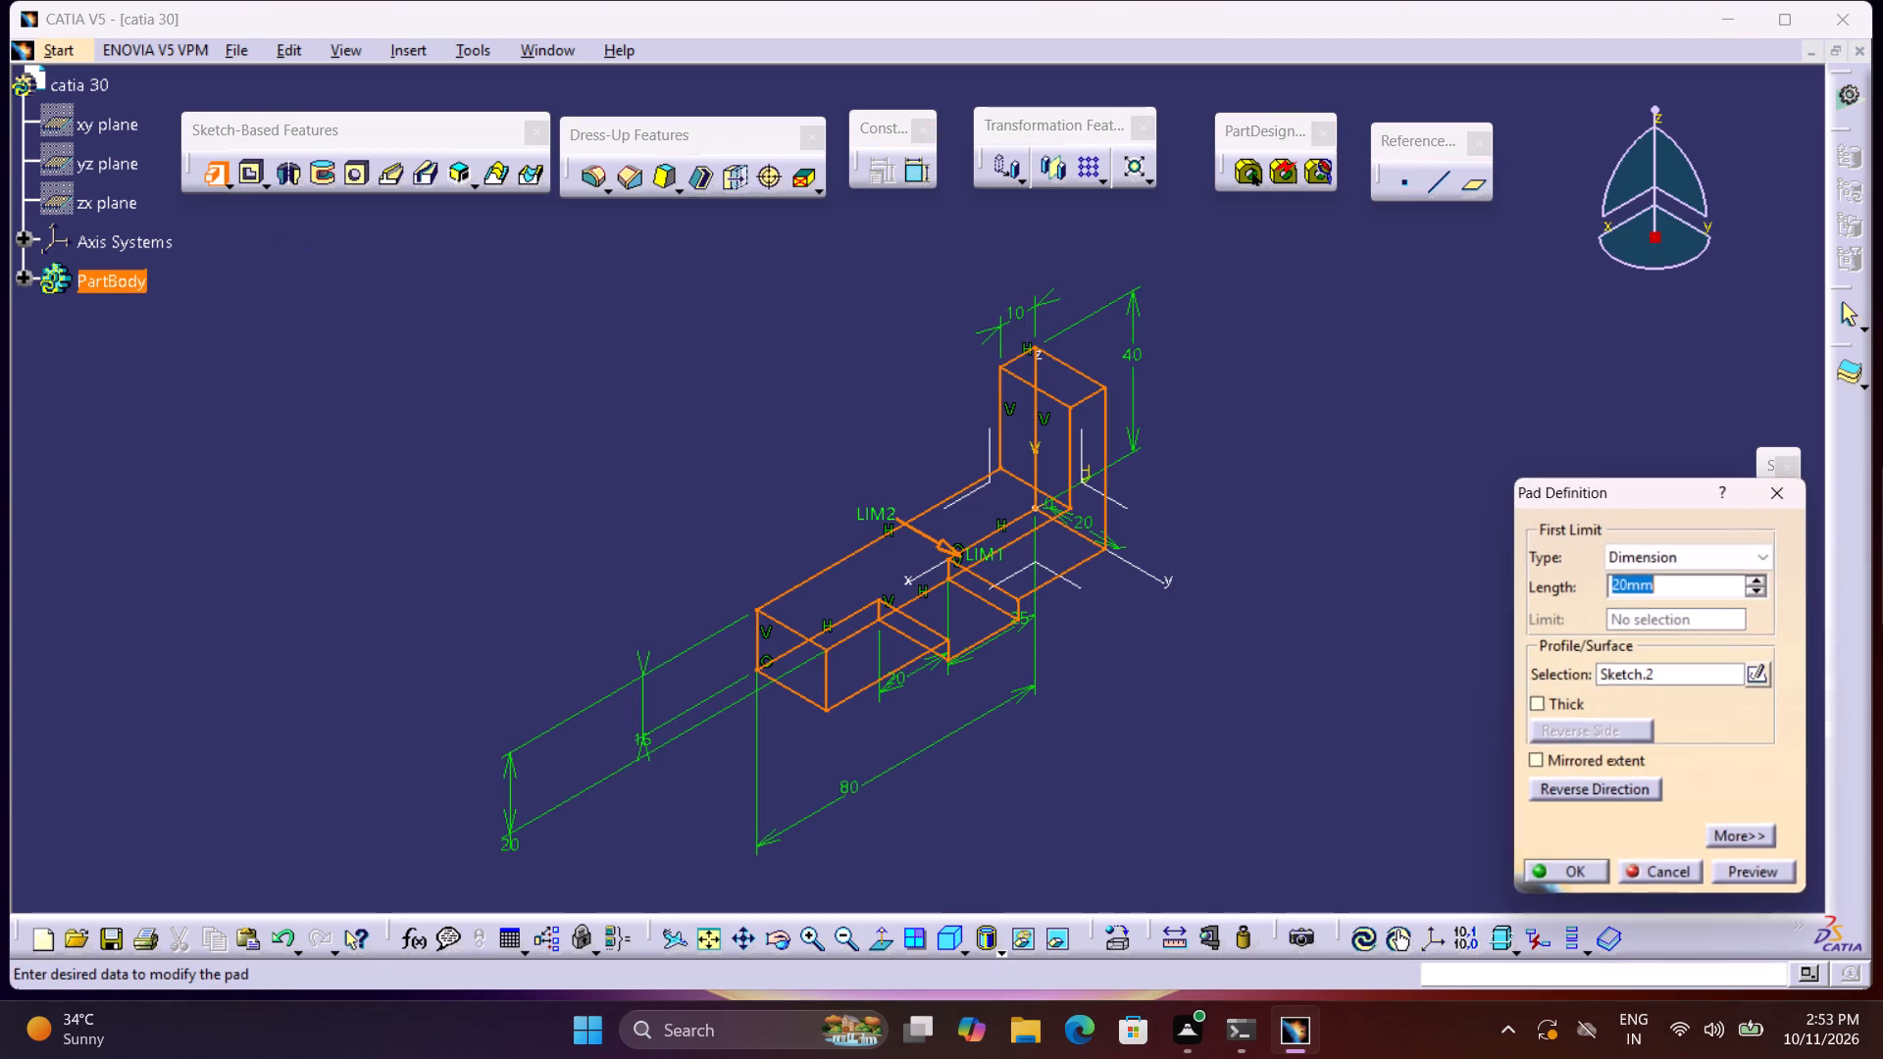
click(1553, 803)
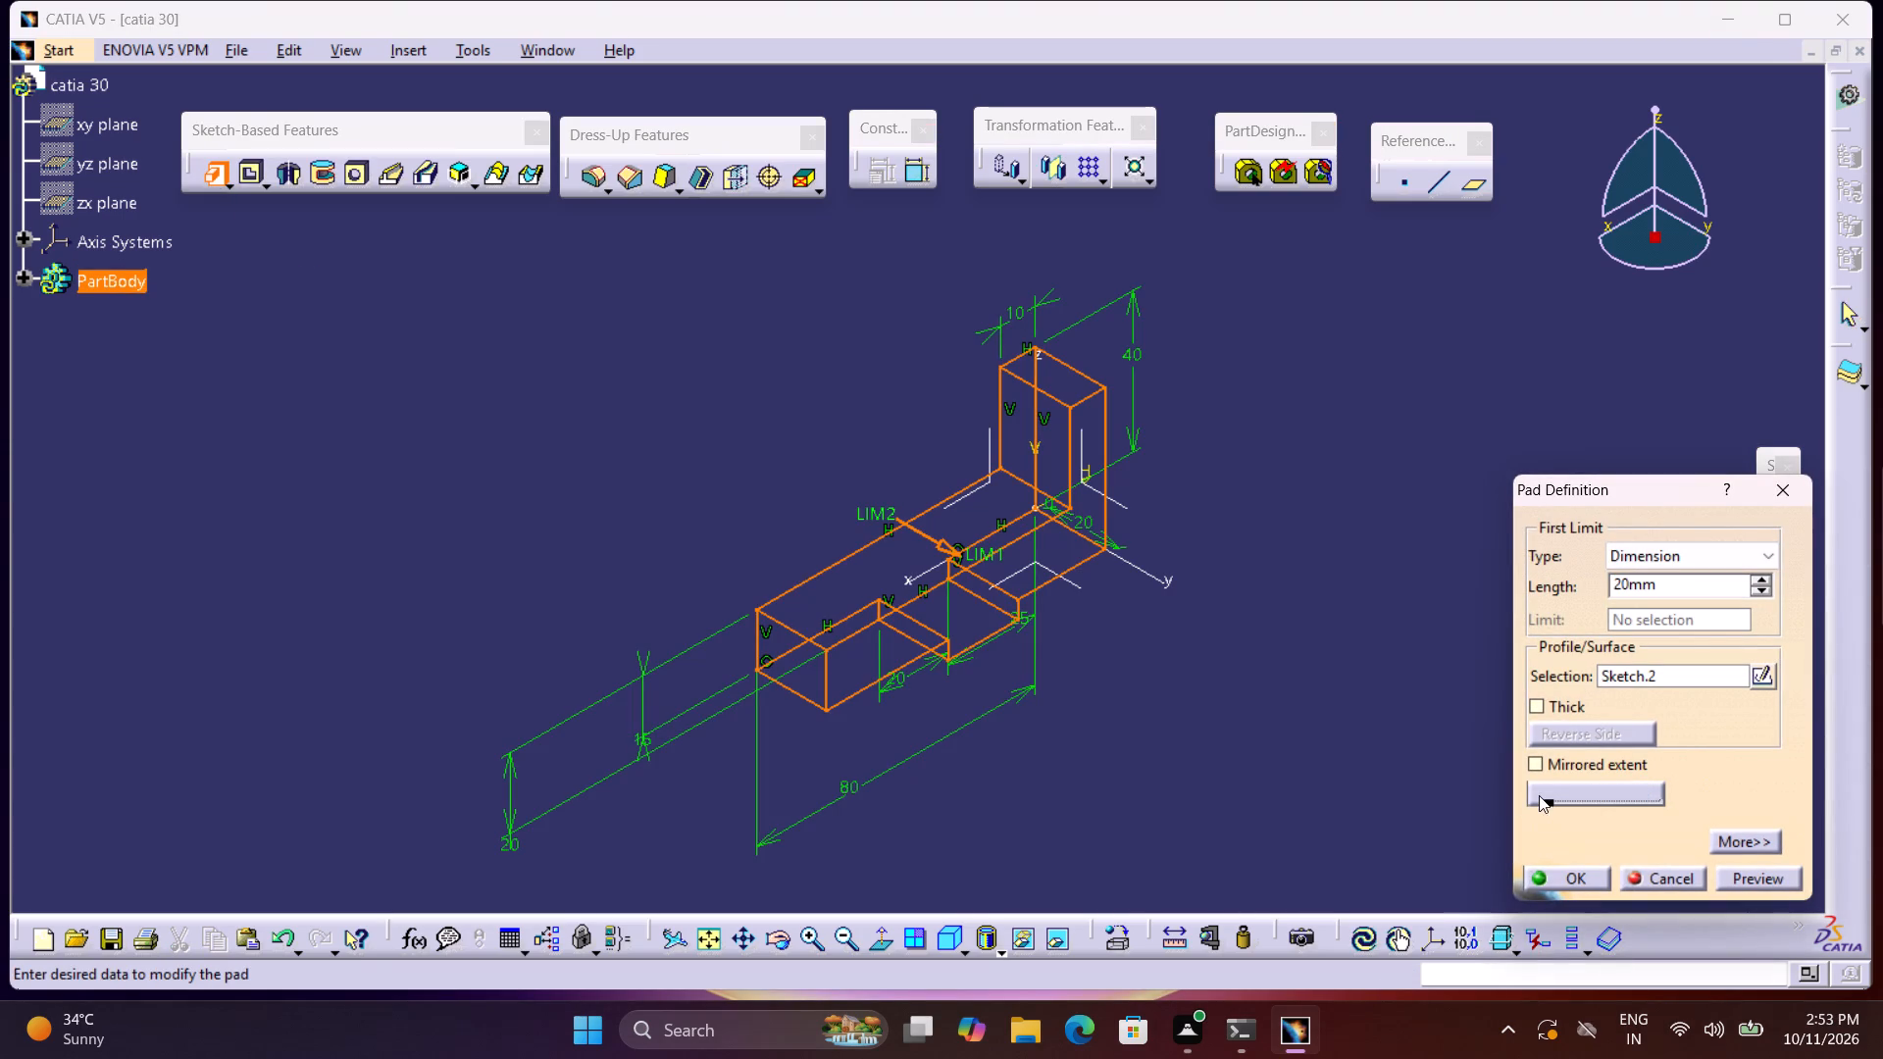
drag(1670, 584, 1470, 589)
text(40)
key(Return)
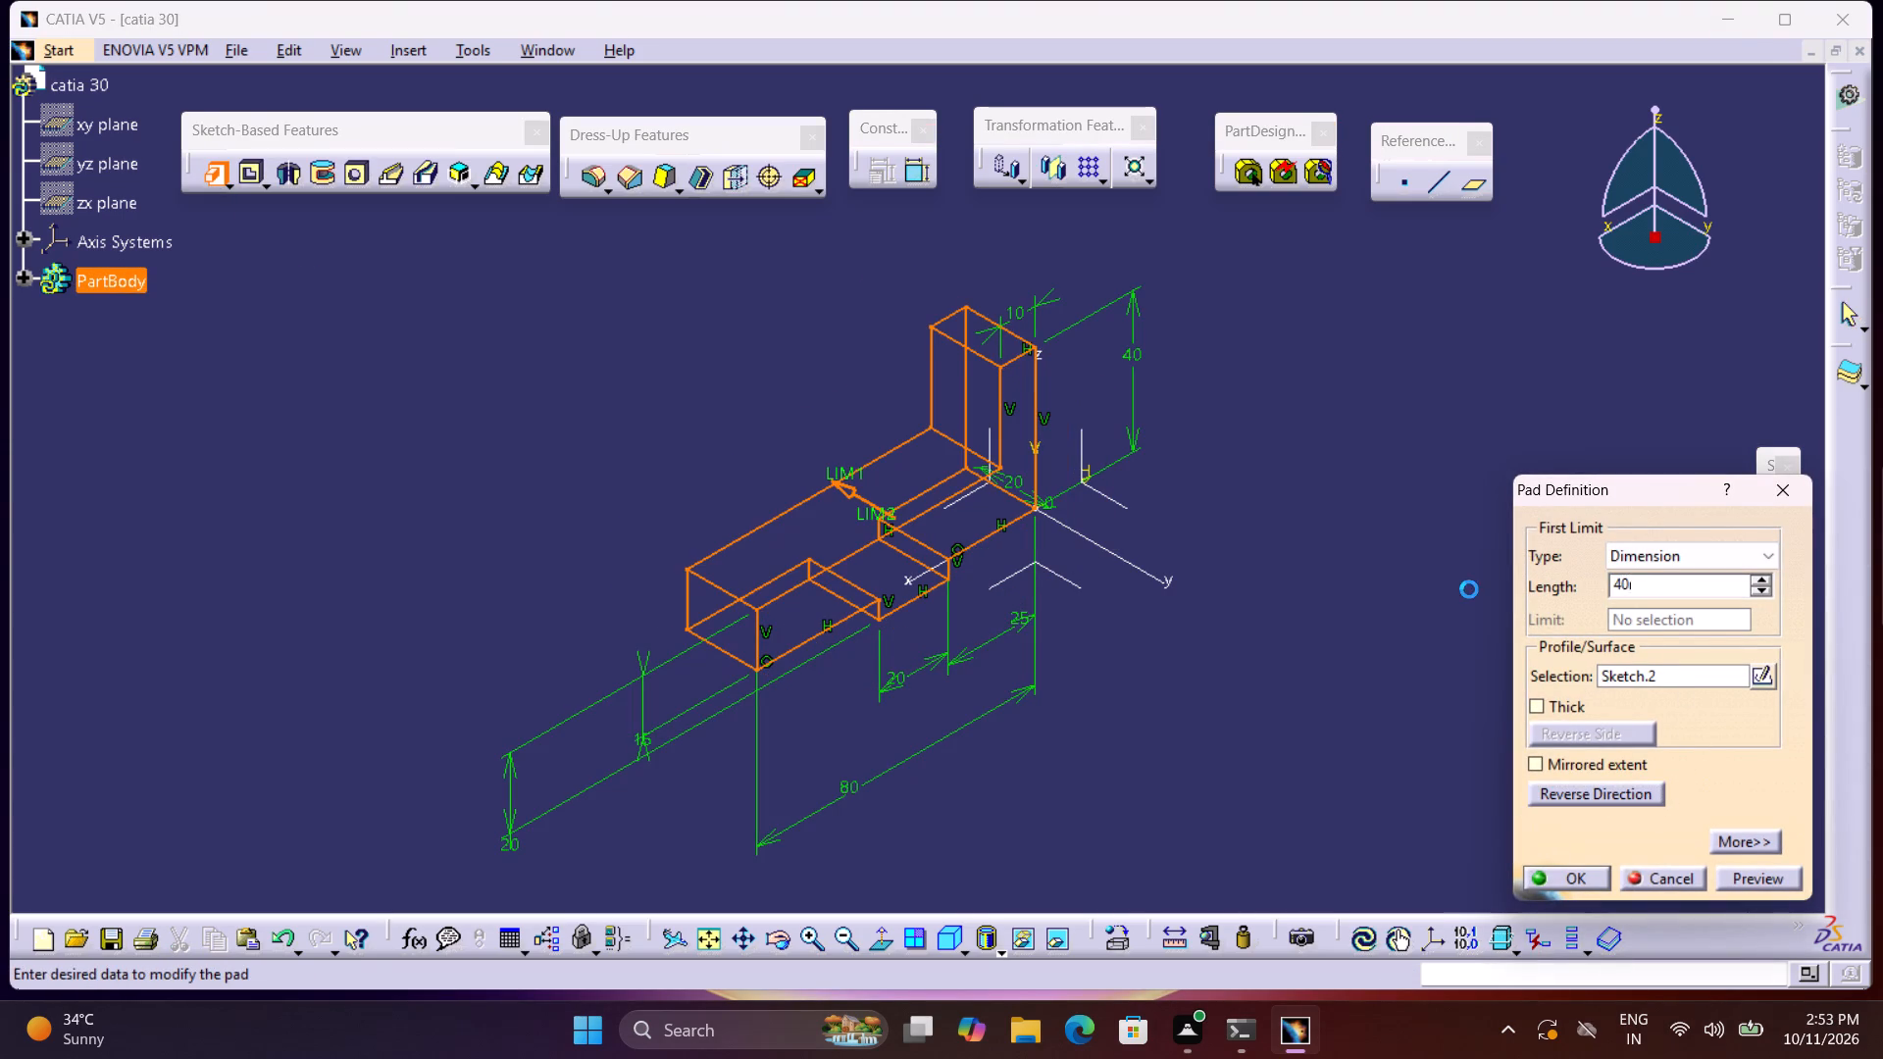
click(1407, 708)
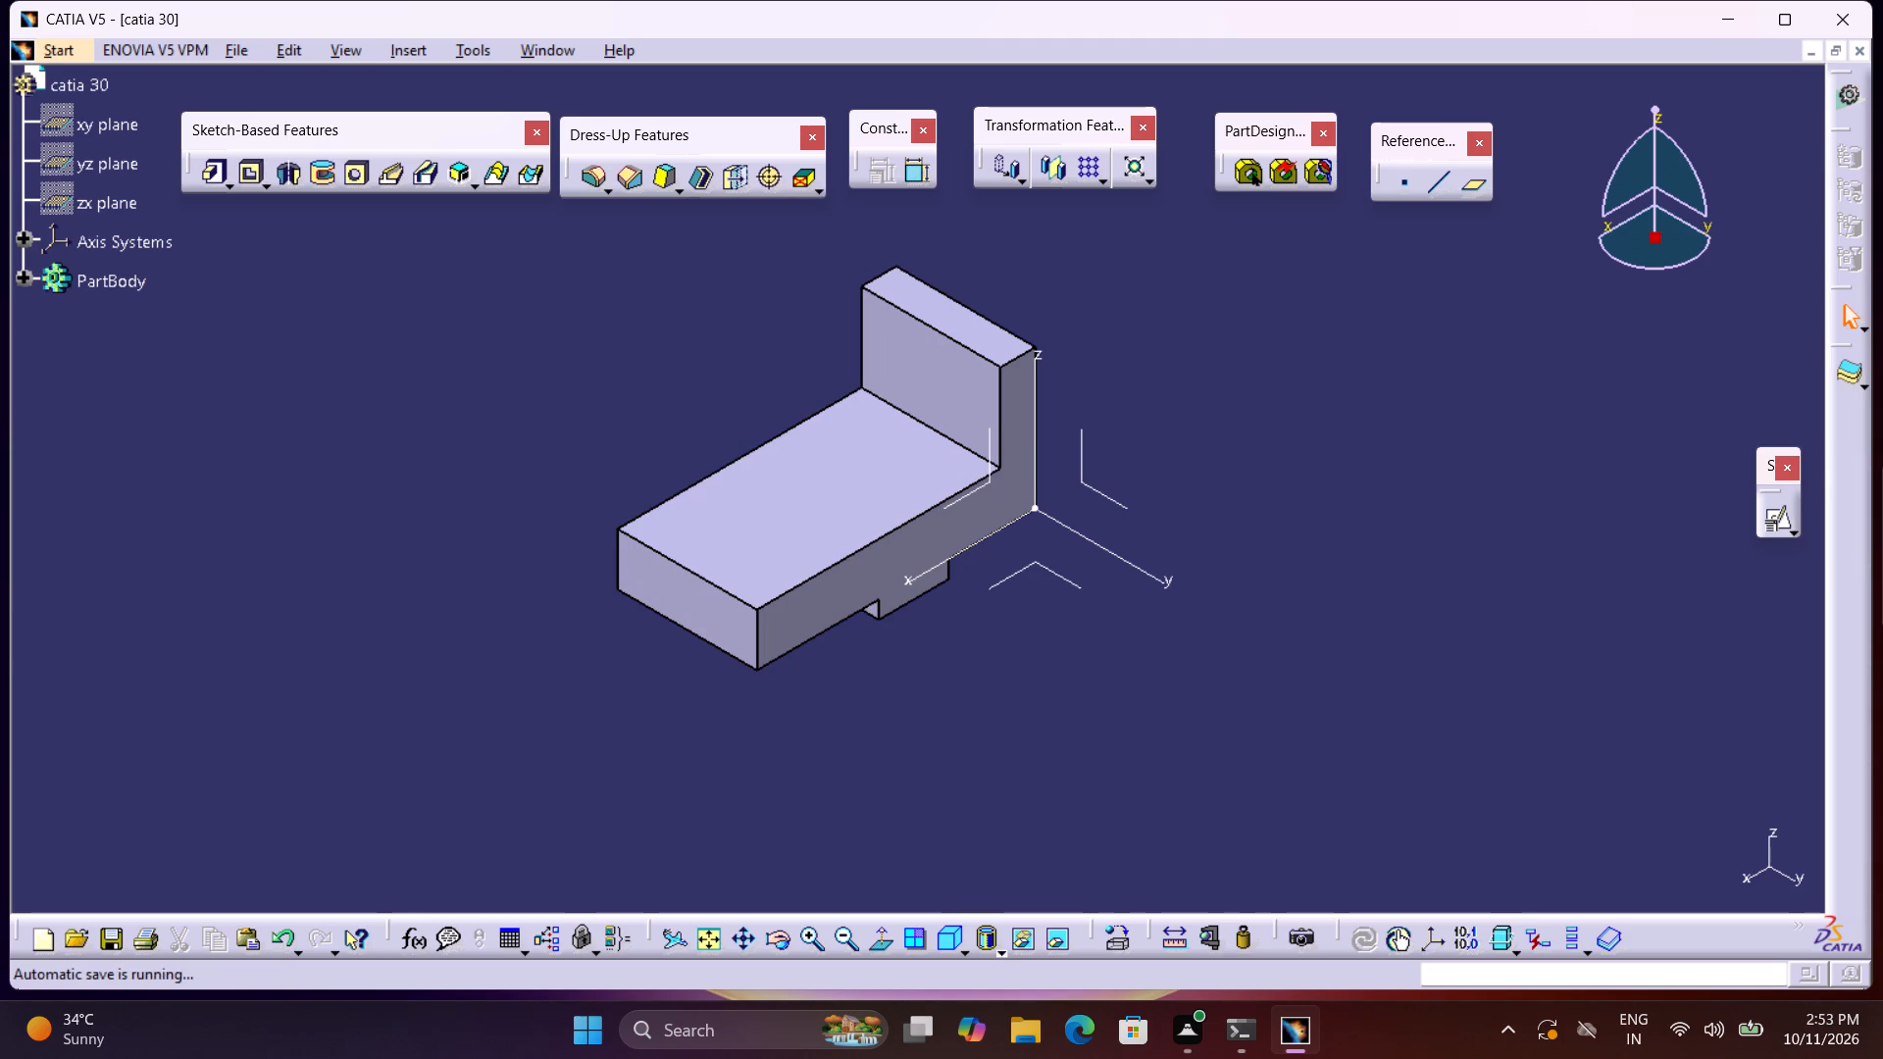
Reopen the pad's profile sketch and delete the 25 mm dimension between the tab and the vertical axis.
click(25, 273)
double_click(135, 356)
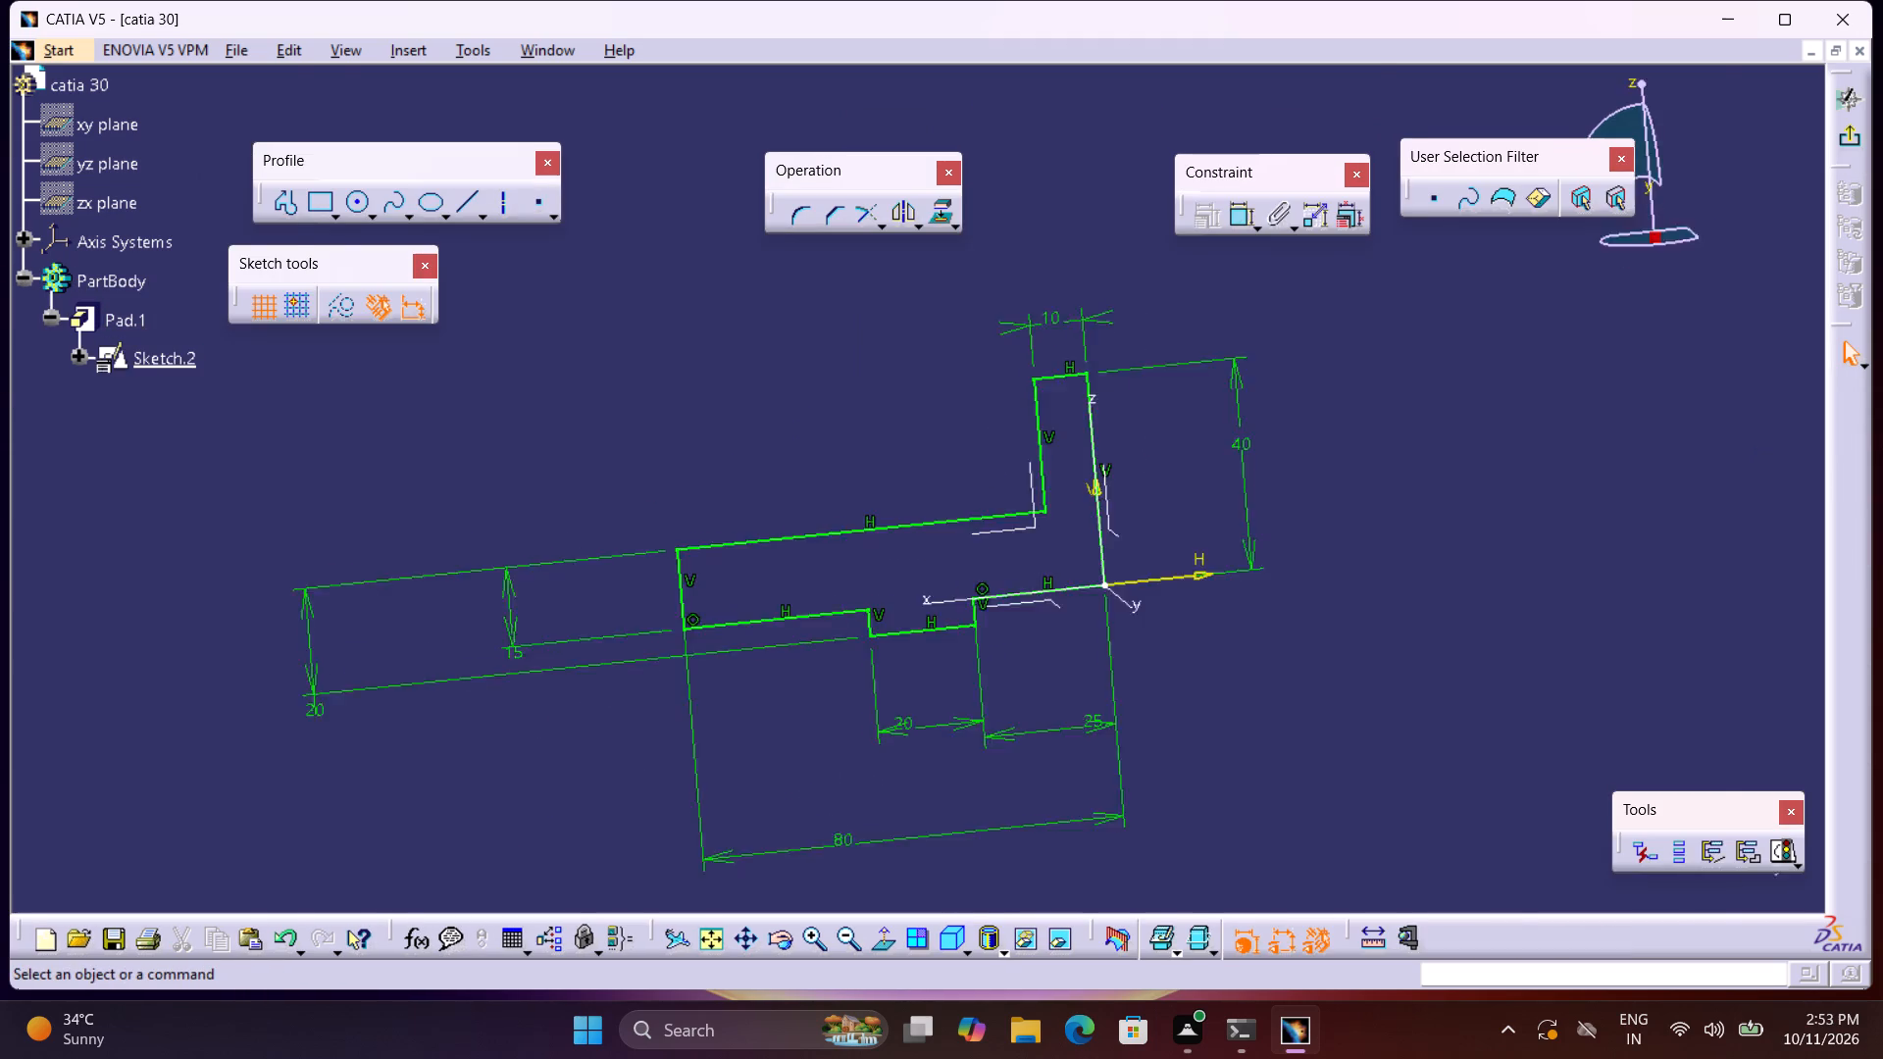
middle_drag(833, 791, 807, 760)
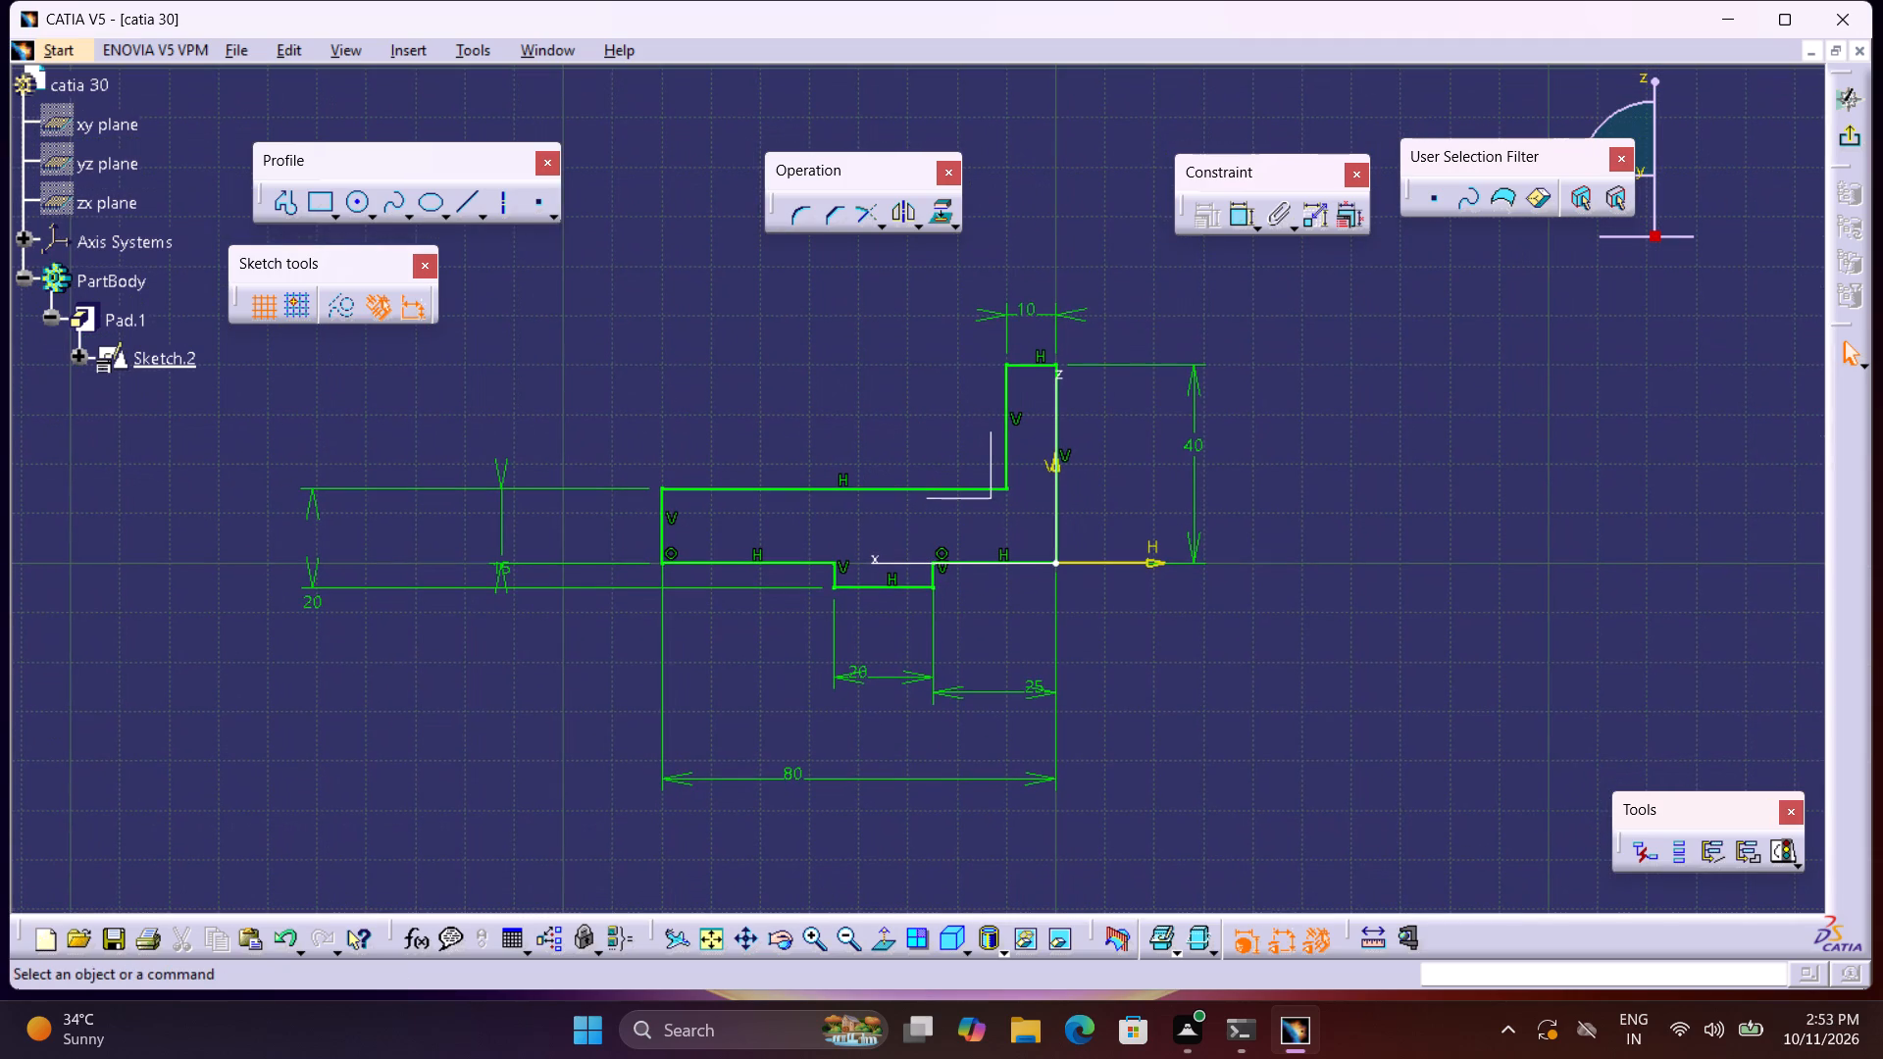
click(1013, 692)
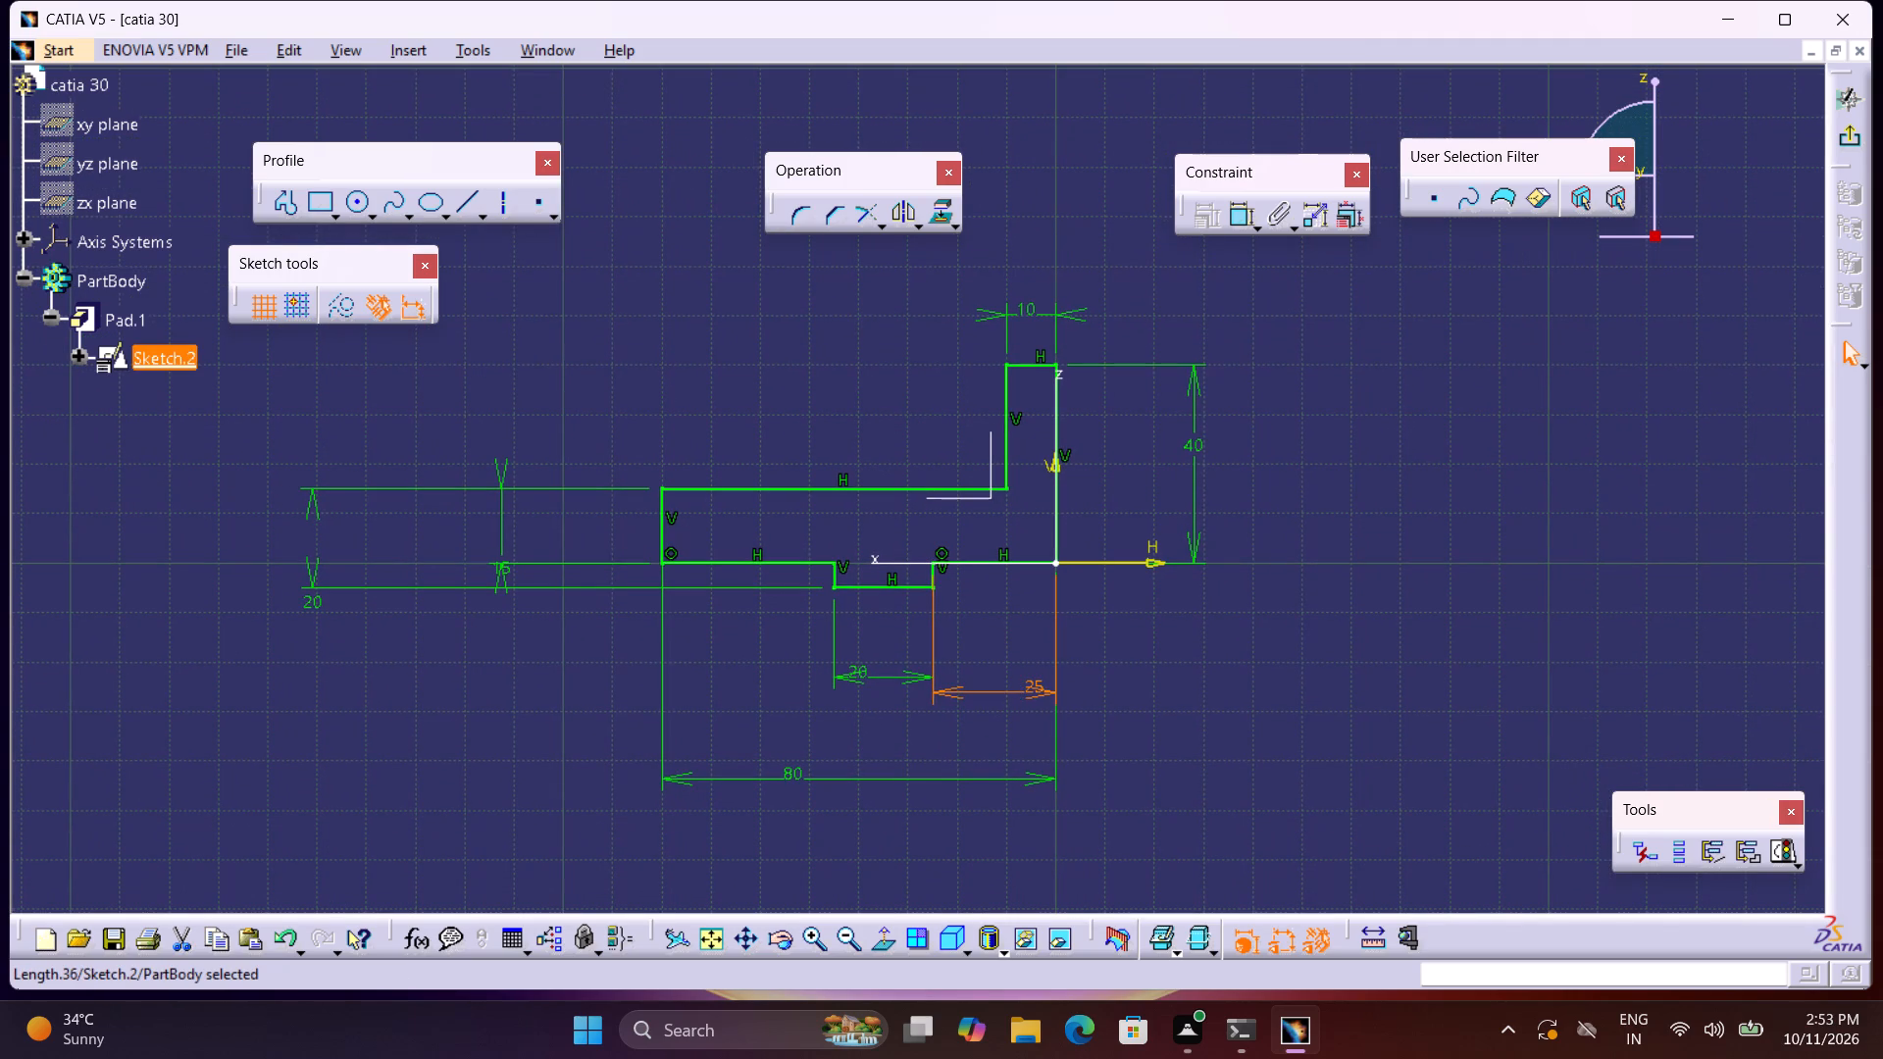
key(Delete)
Dimension the bottom edge between the base's free end and the tab to 25 mm.
click(1246, 224)
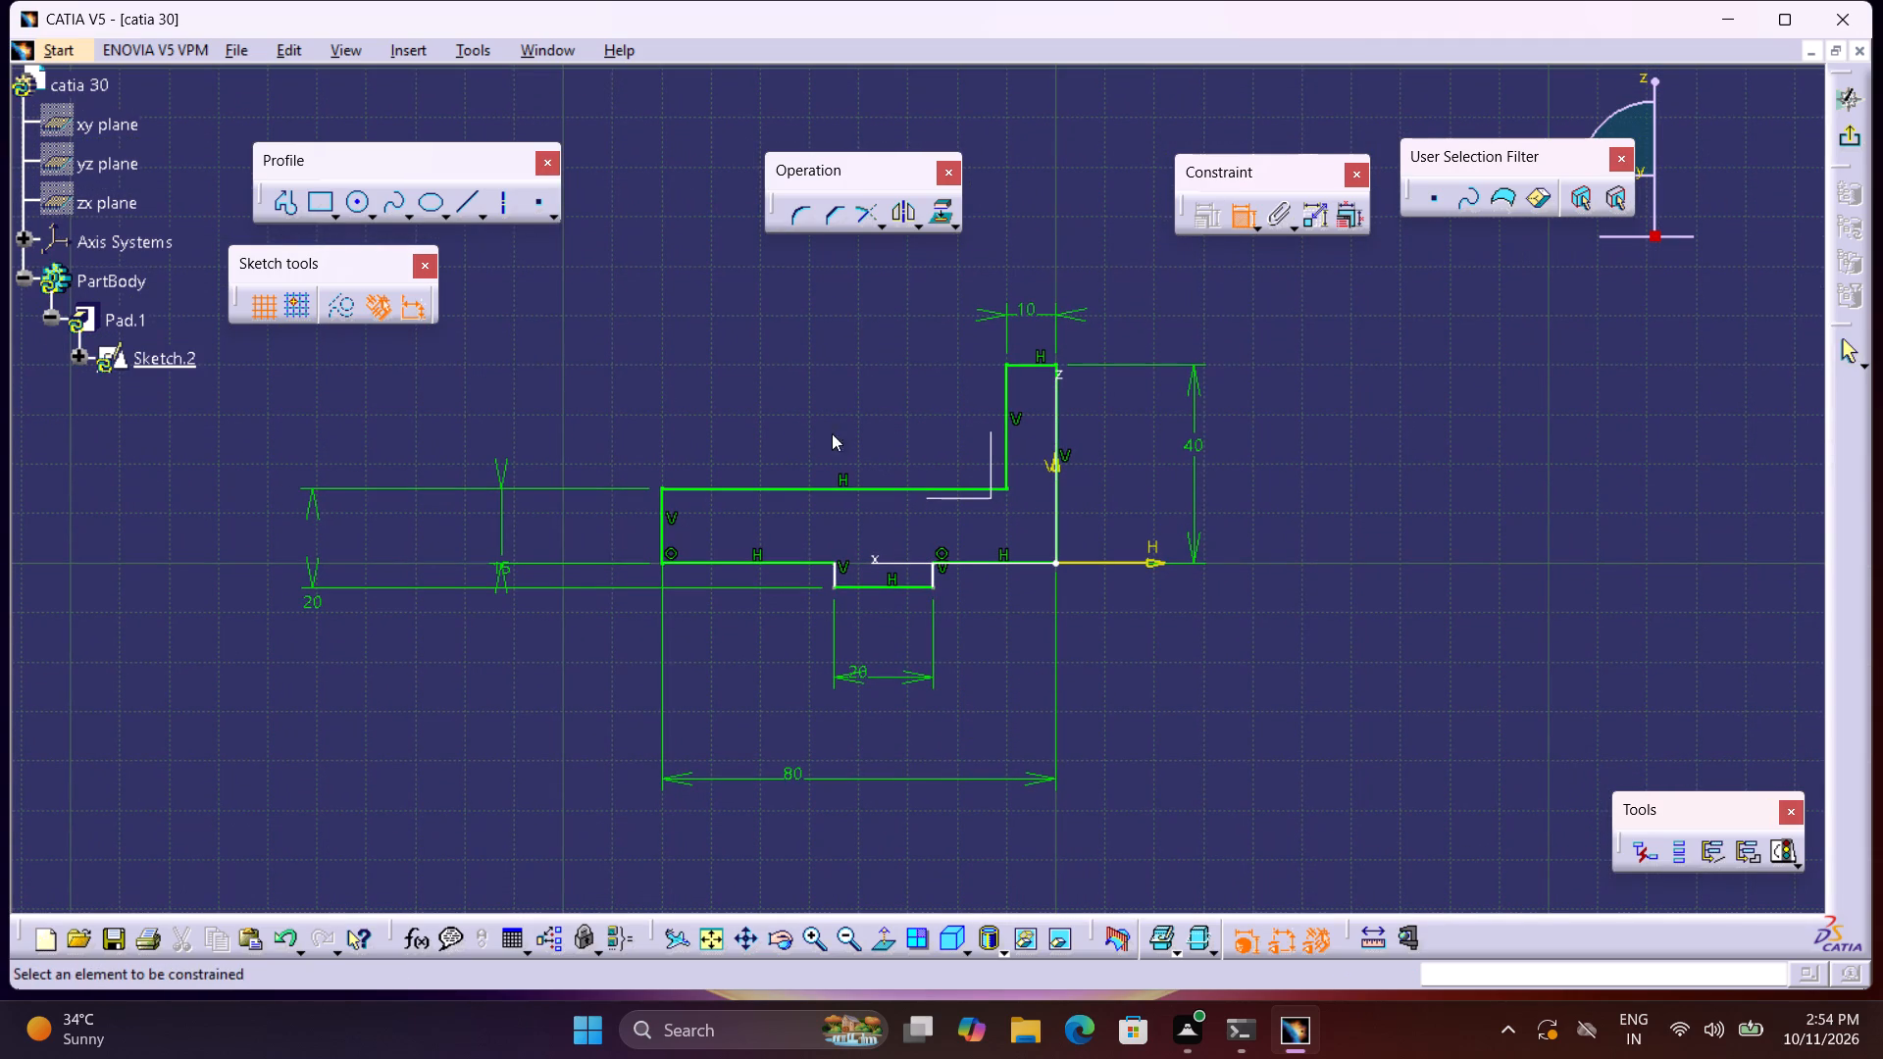
click(781, 566)
click(745, 701)
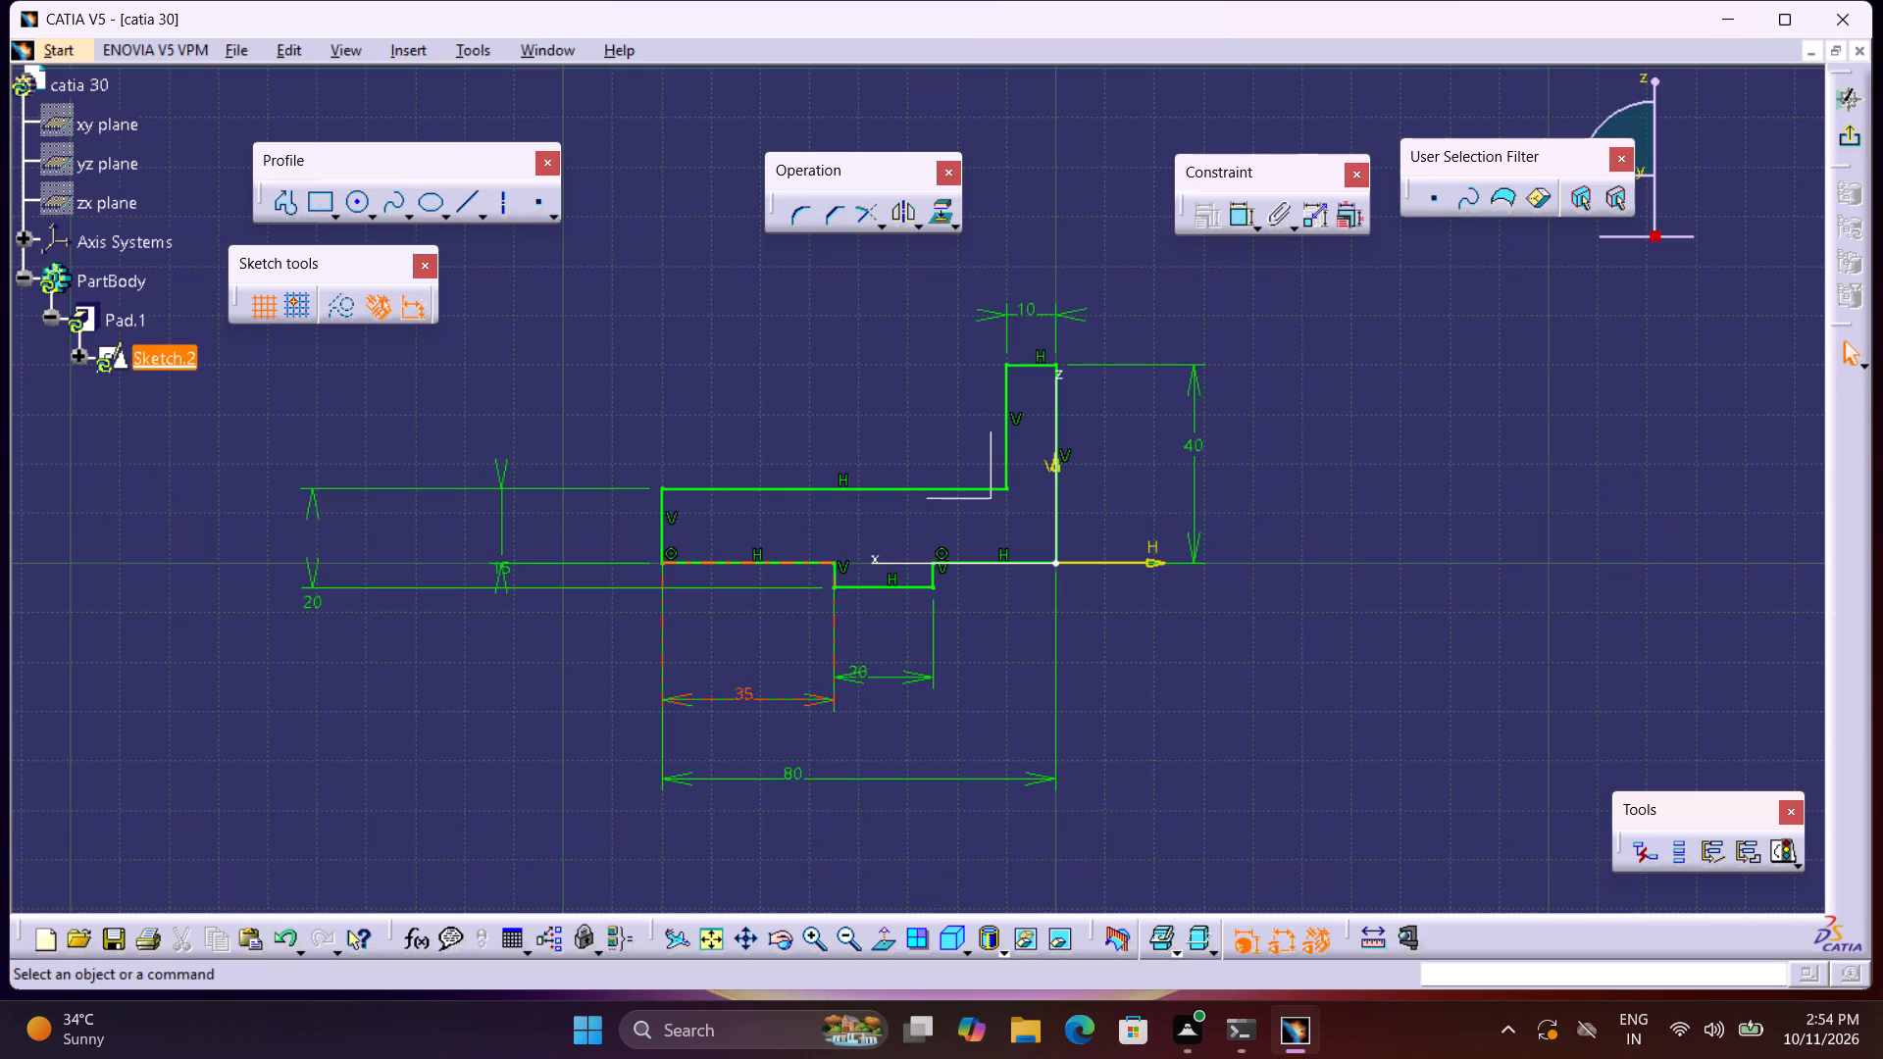
double_click(745, 693)
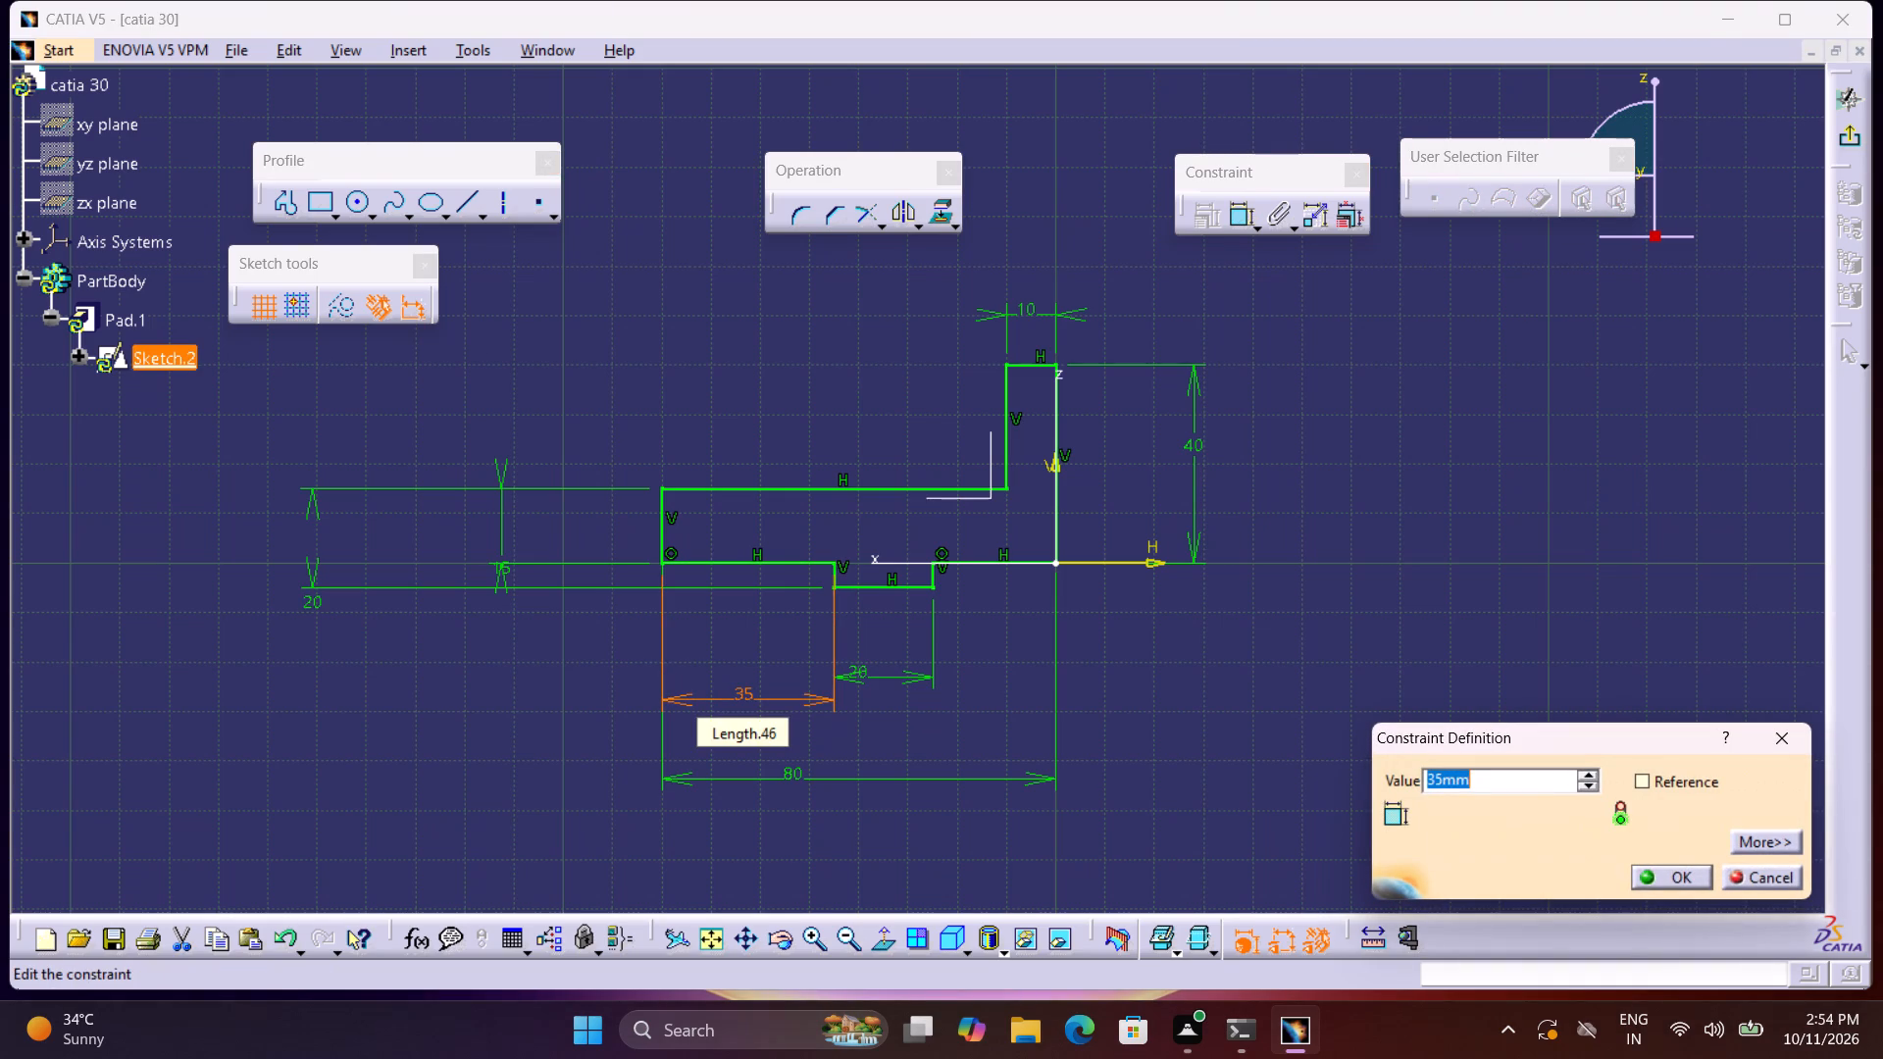
text(25)
key(Return)
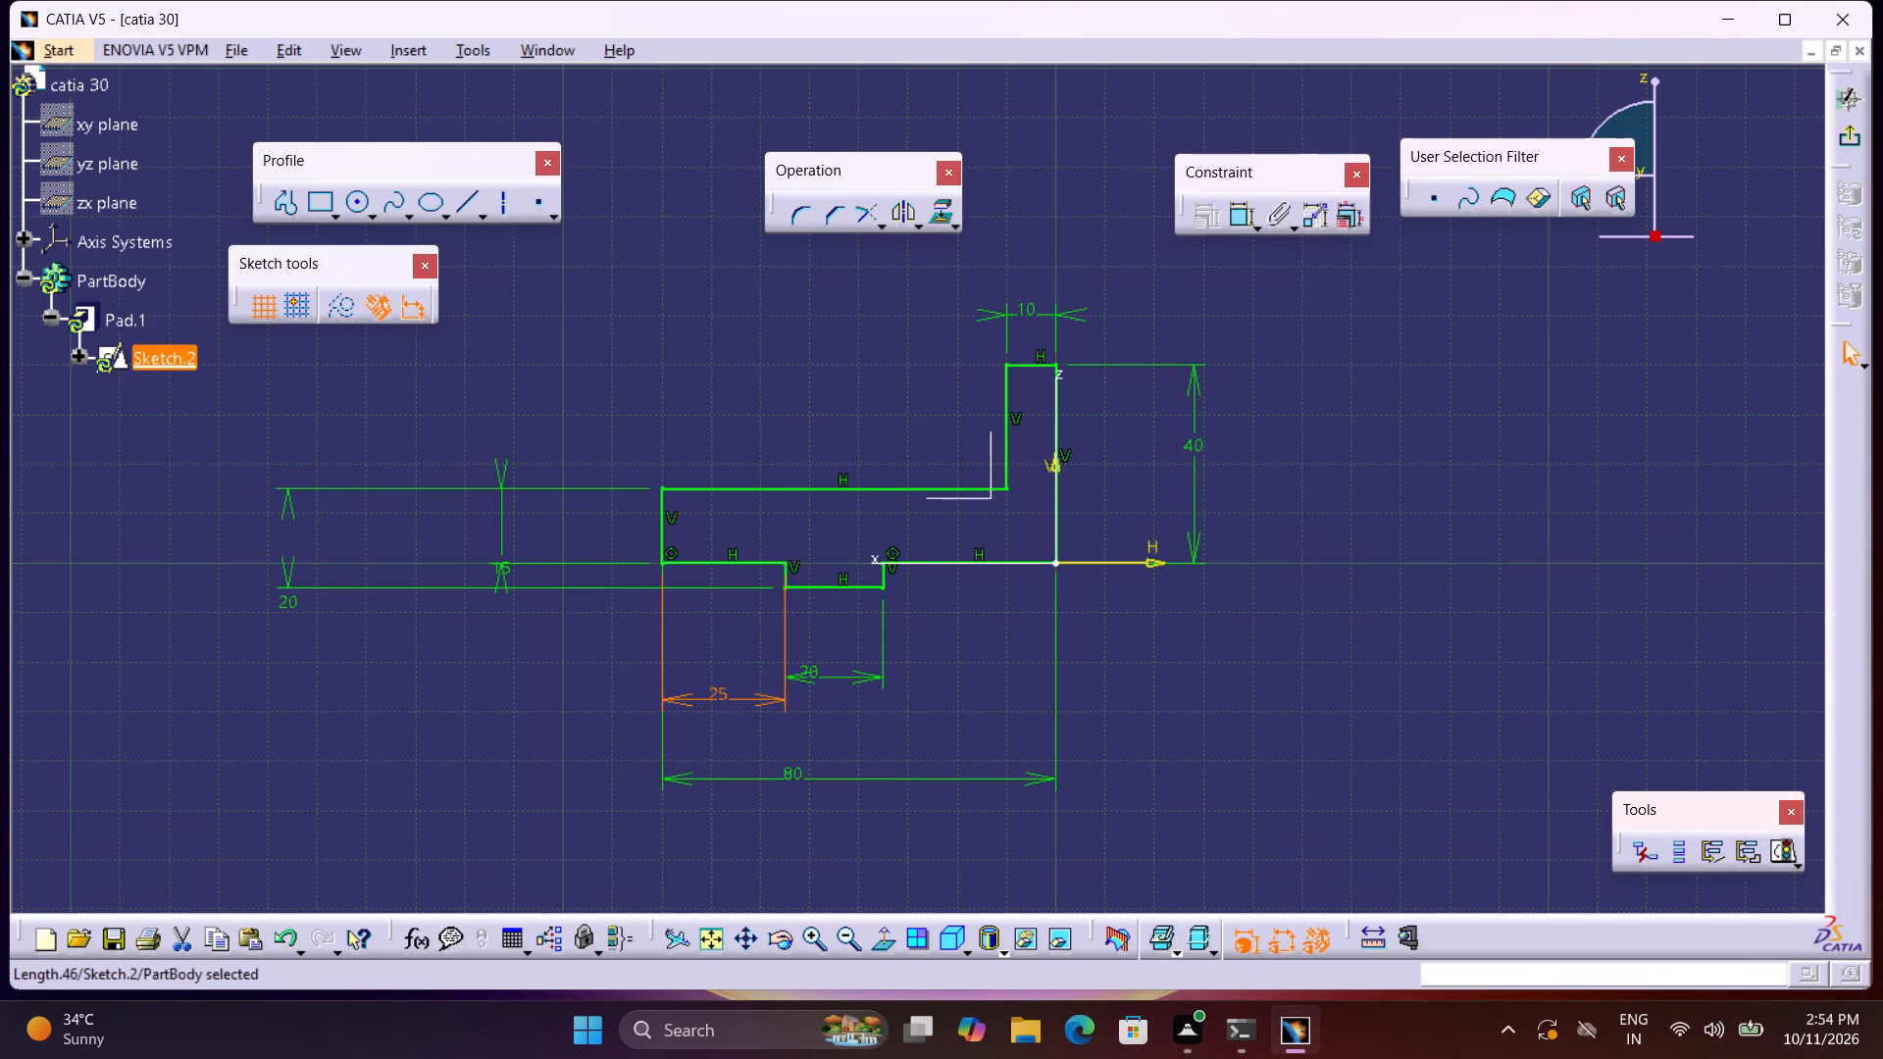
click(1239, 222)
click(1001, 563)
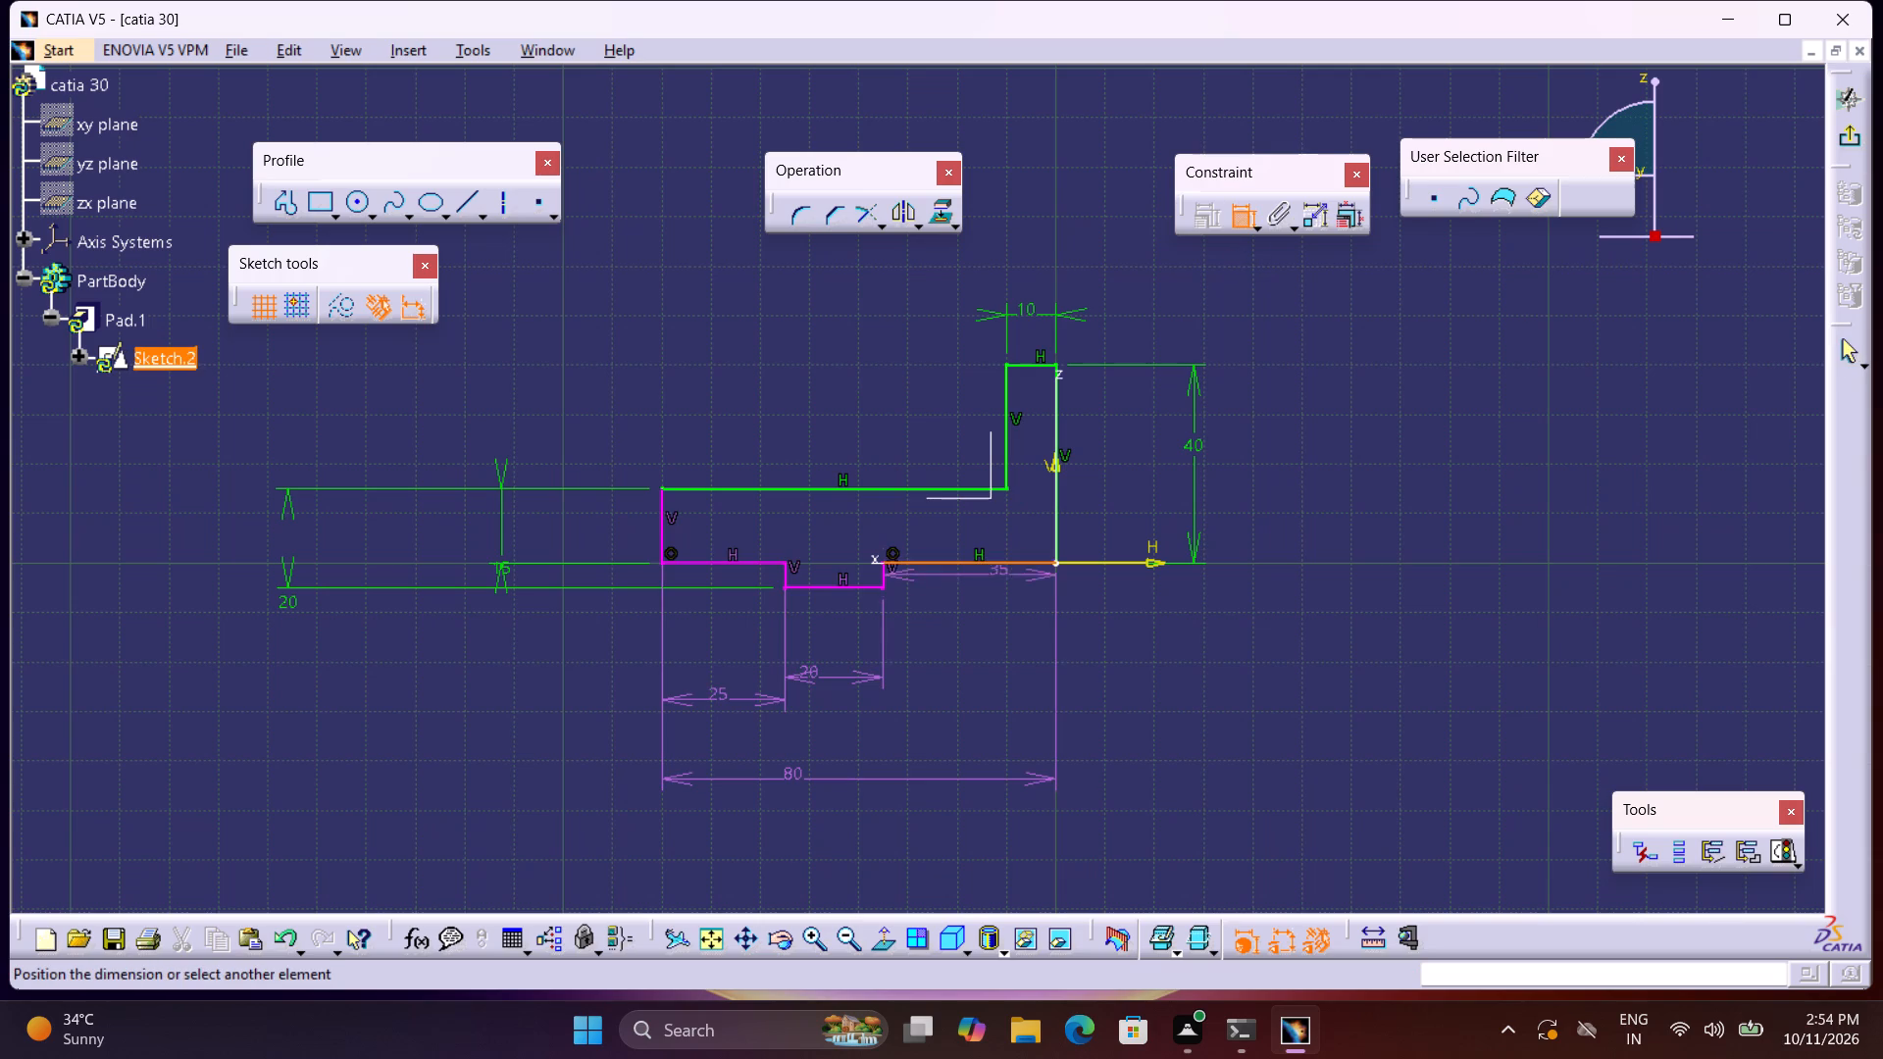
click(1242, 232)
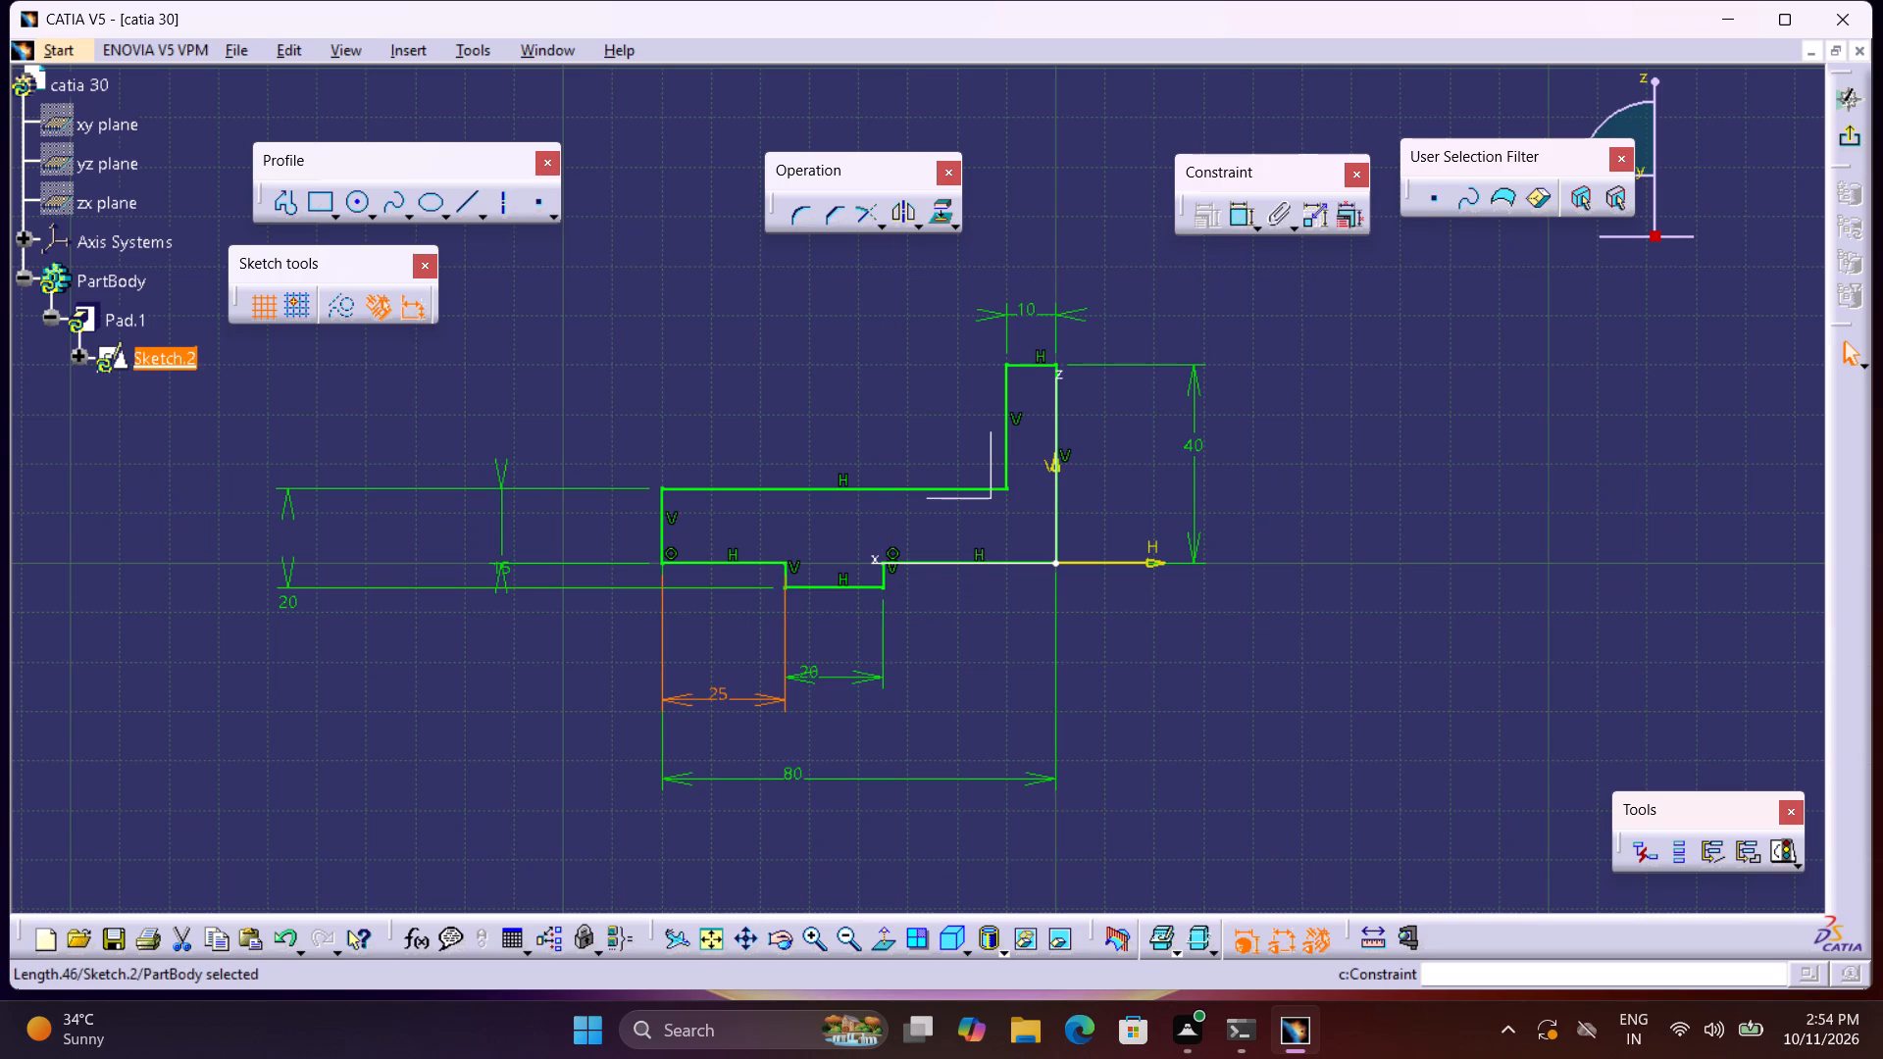
Exit the sketch and edit the pad to use a mirrored extent.
click(1847, 137)
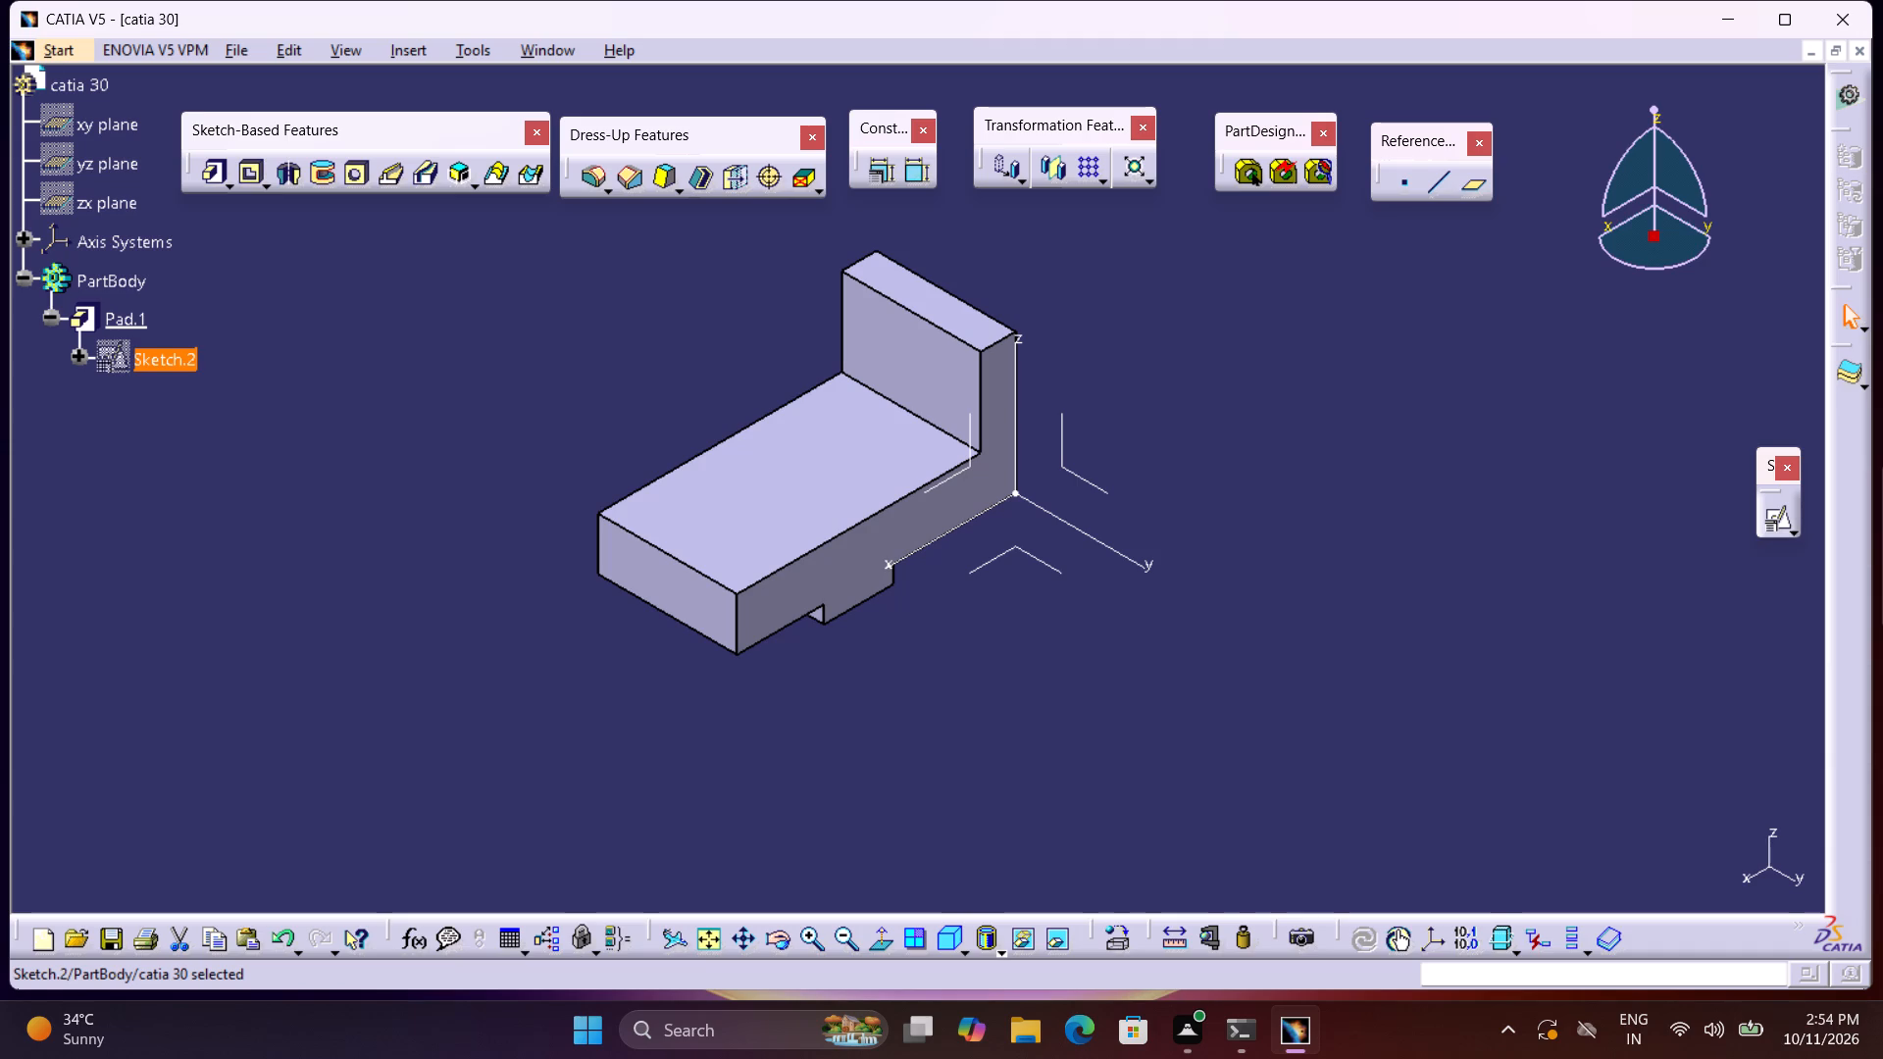
double_click(99, 324)
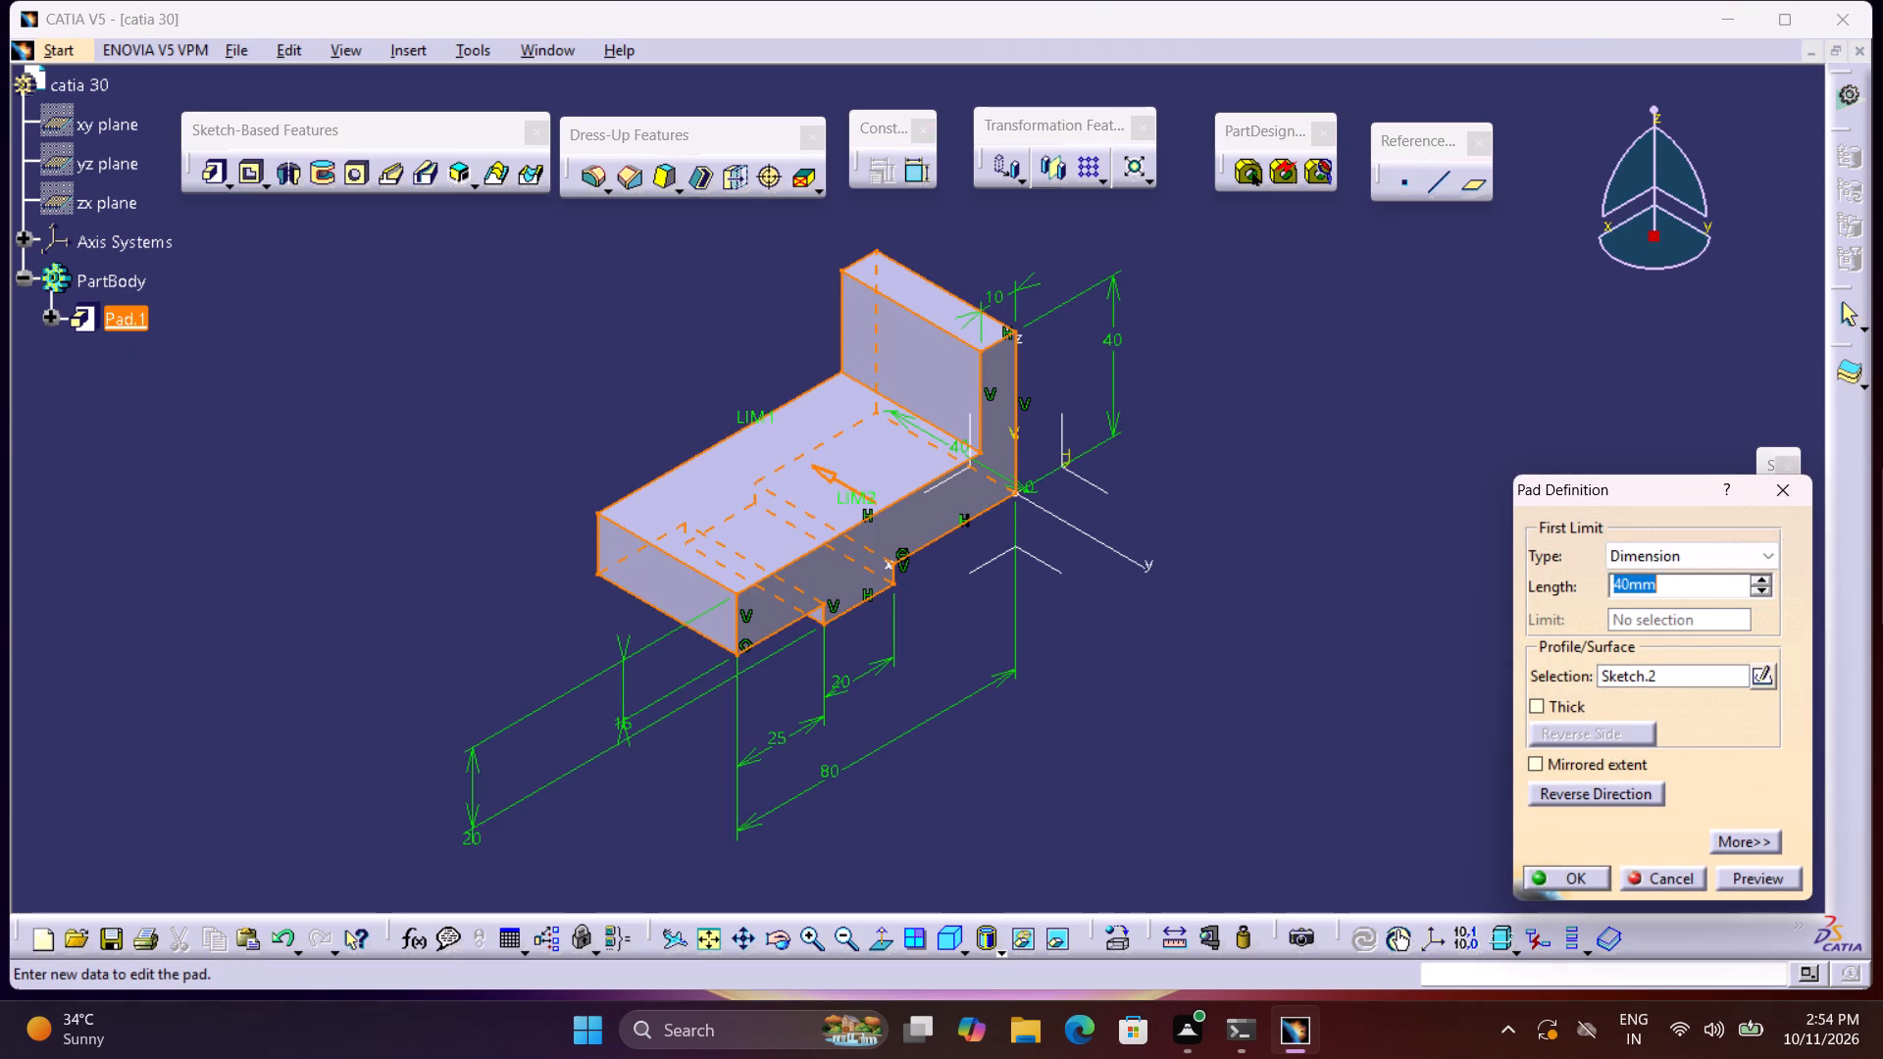
click(1533, 765)
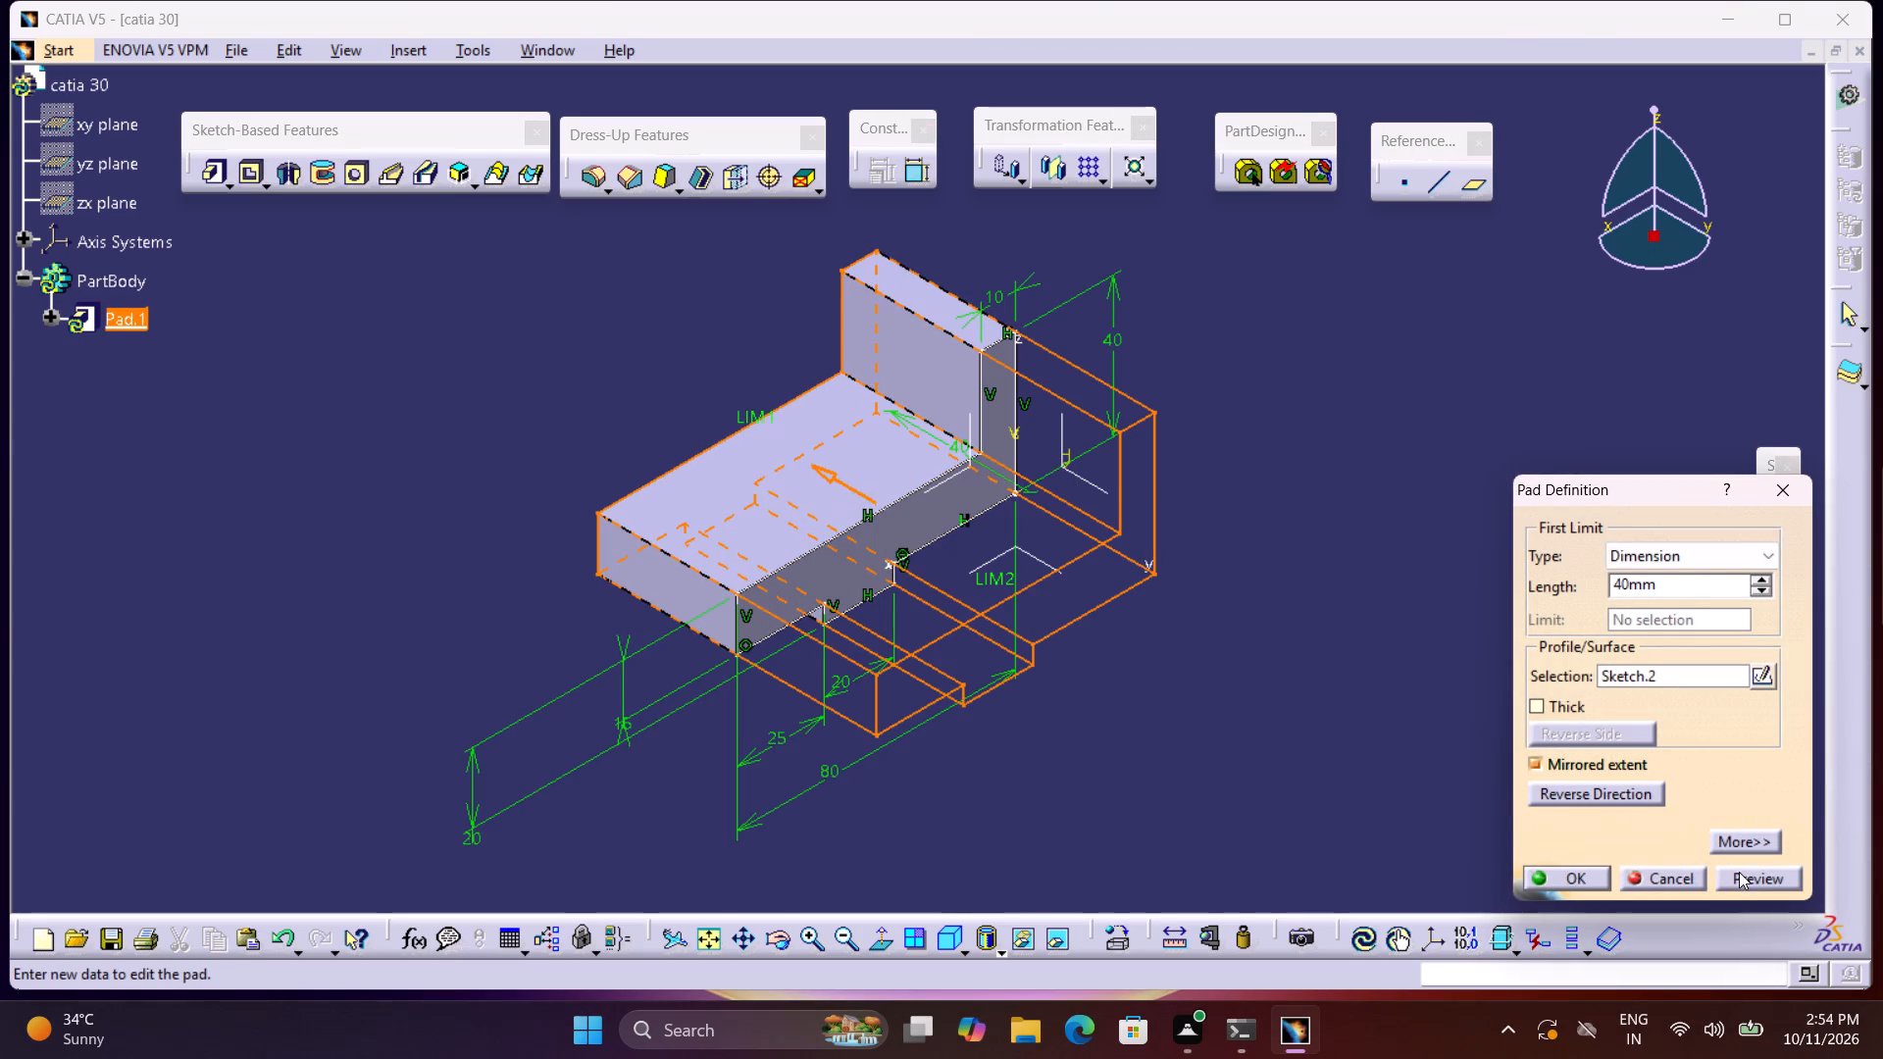
click(1596, 879)
click(1408, 758)
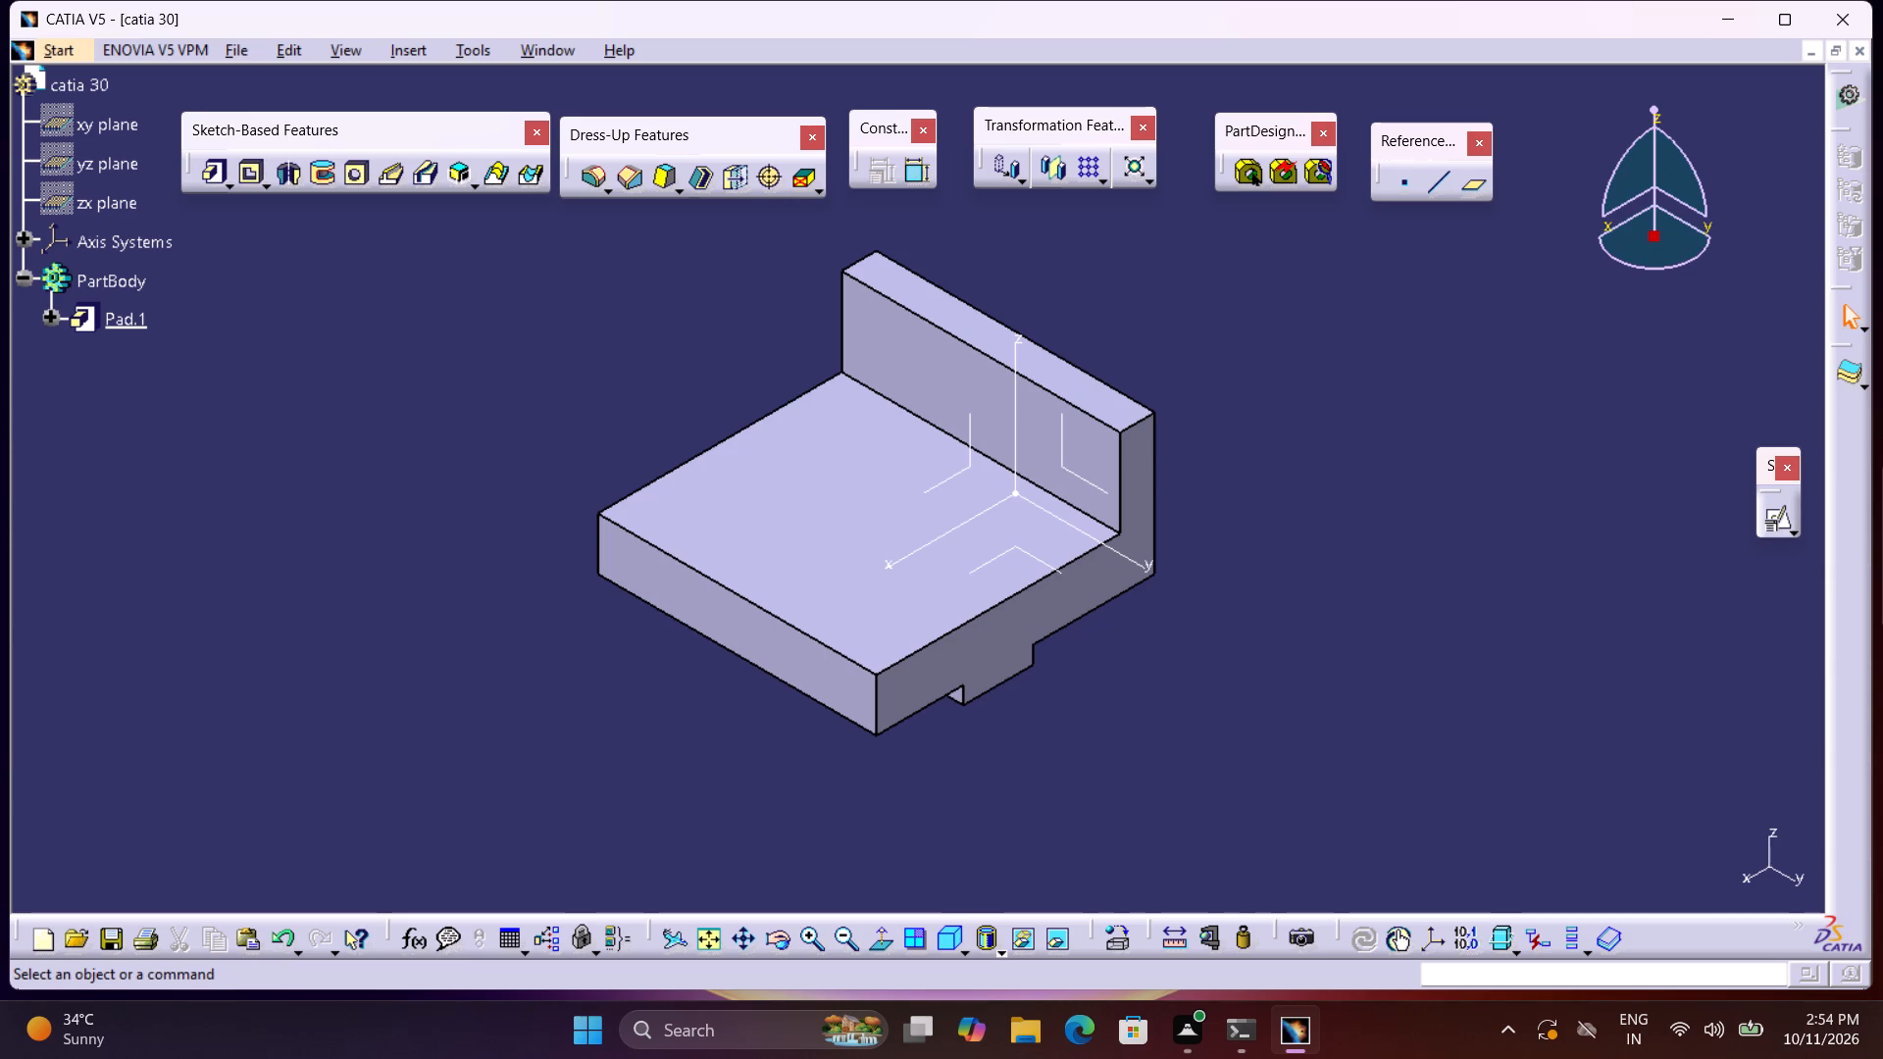
Create a positioned sketch on the raised end's outer vertical face, keeping the implicit origin and orientation.
middle_drag(1301, 614, 823, 736)
right_drag(1191, 640, 823, 736)
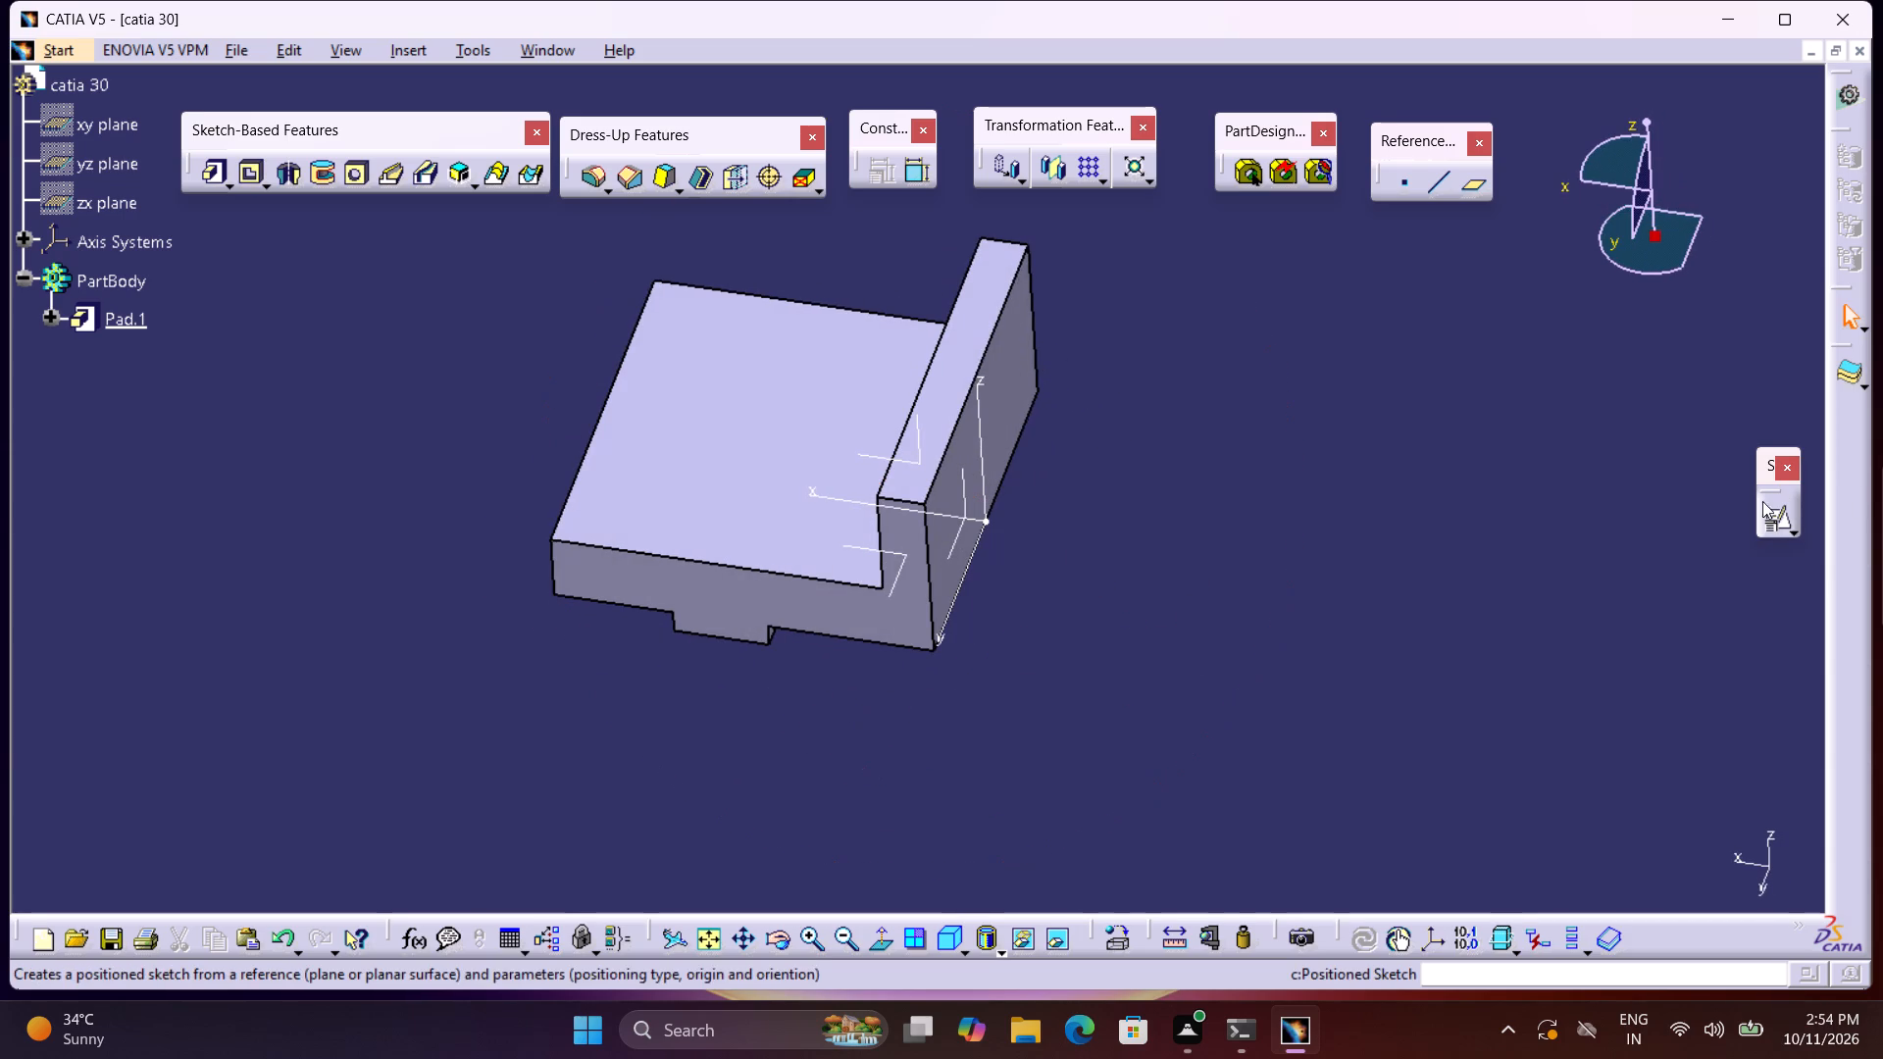
click(1780, 507)
click(1014, 375)
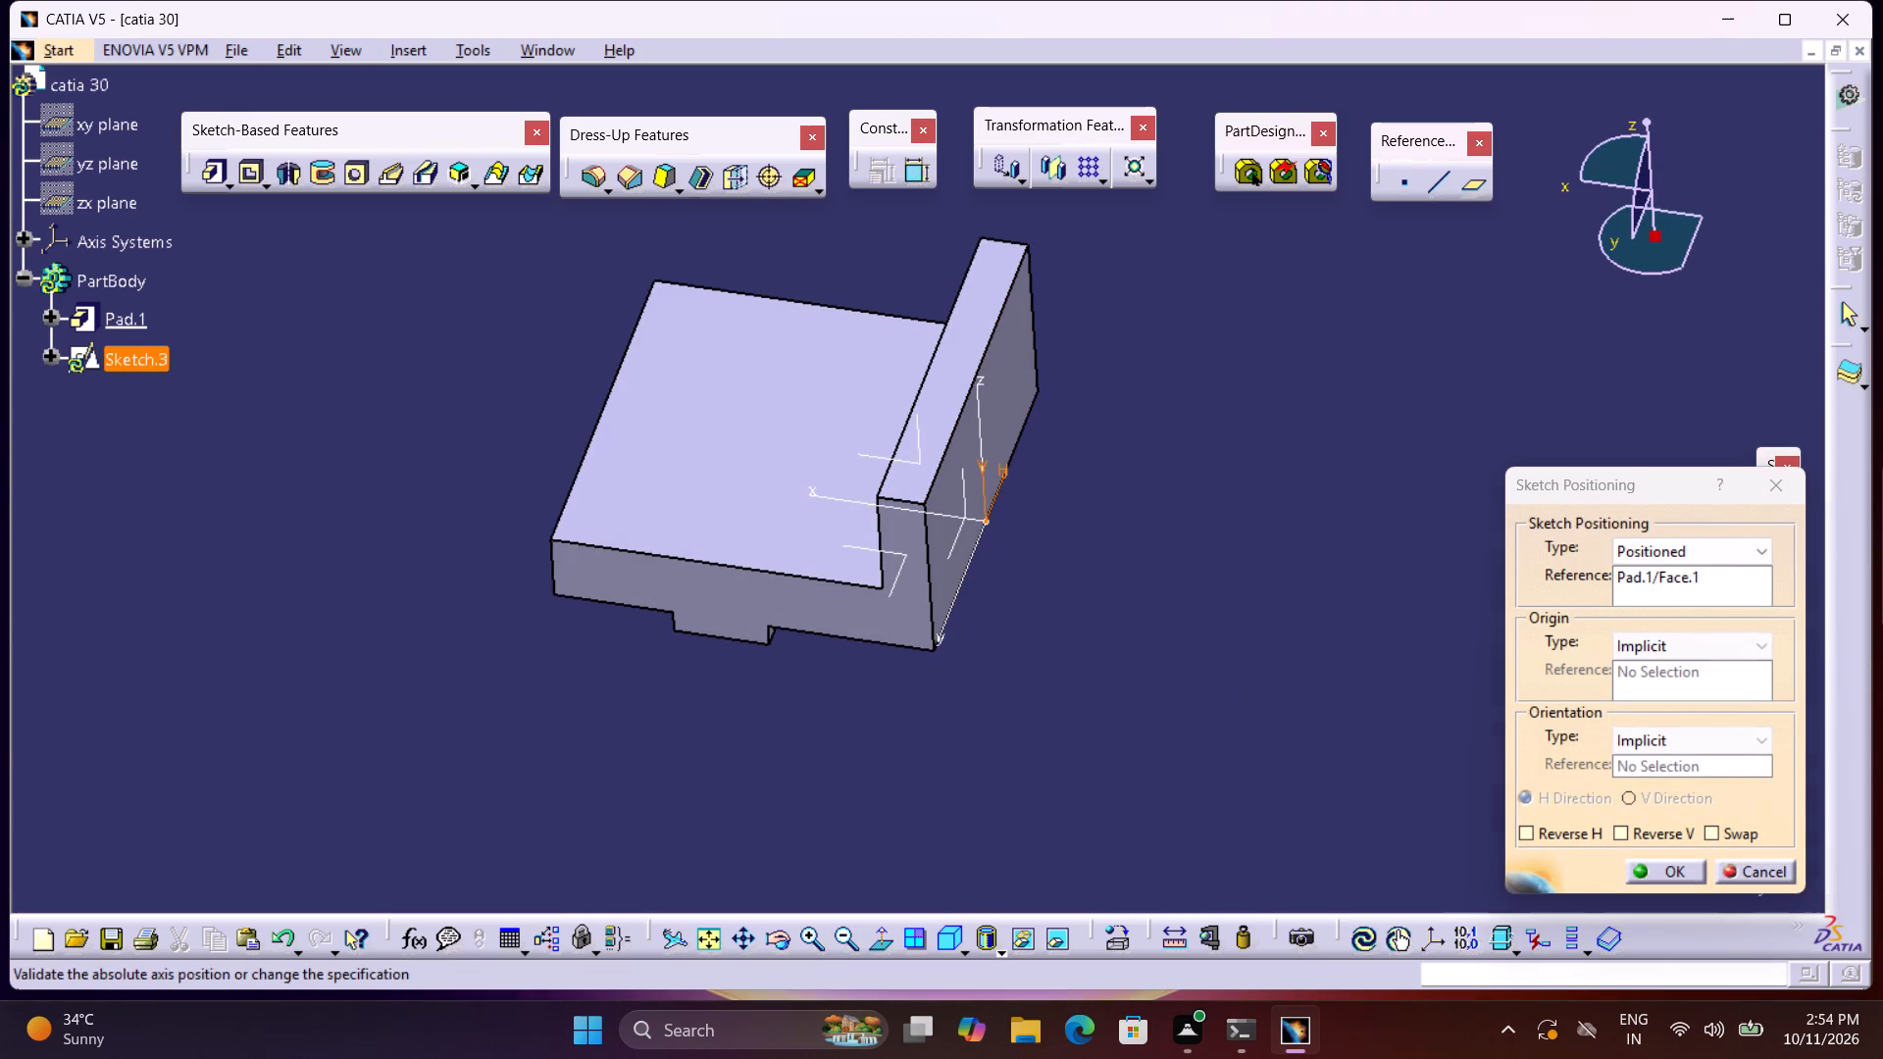
click(1665, 882)
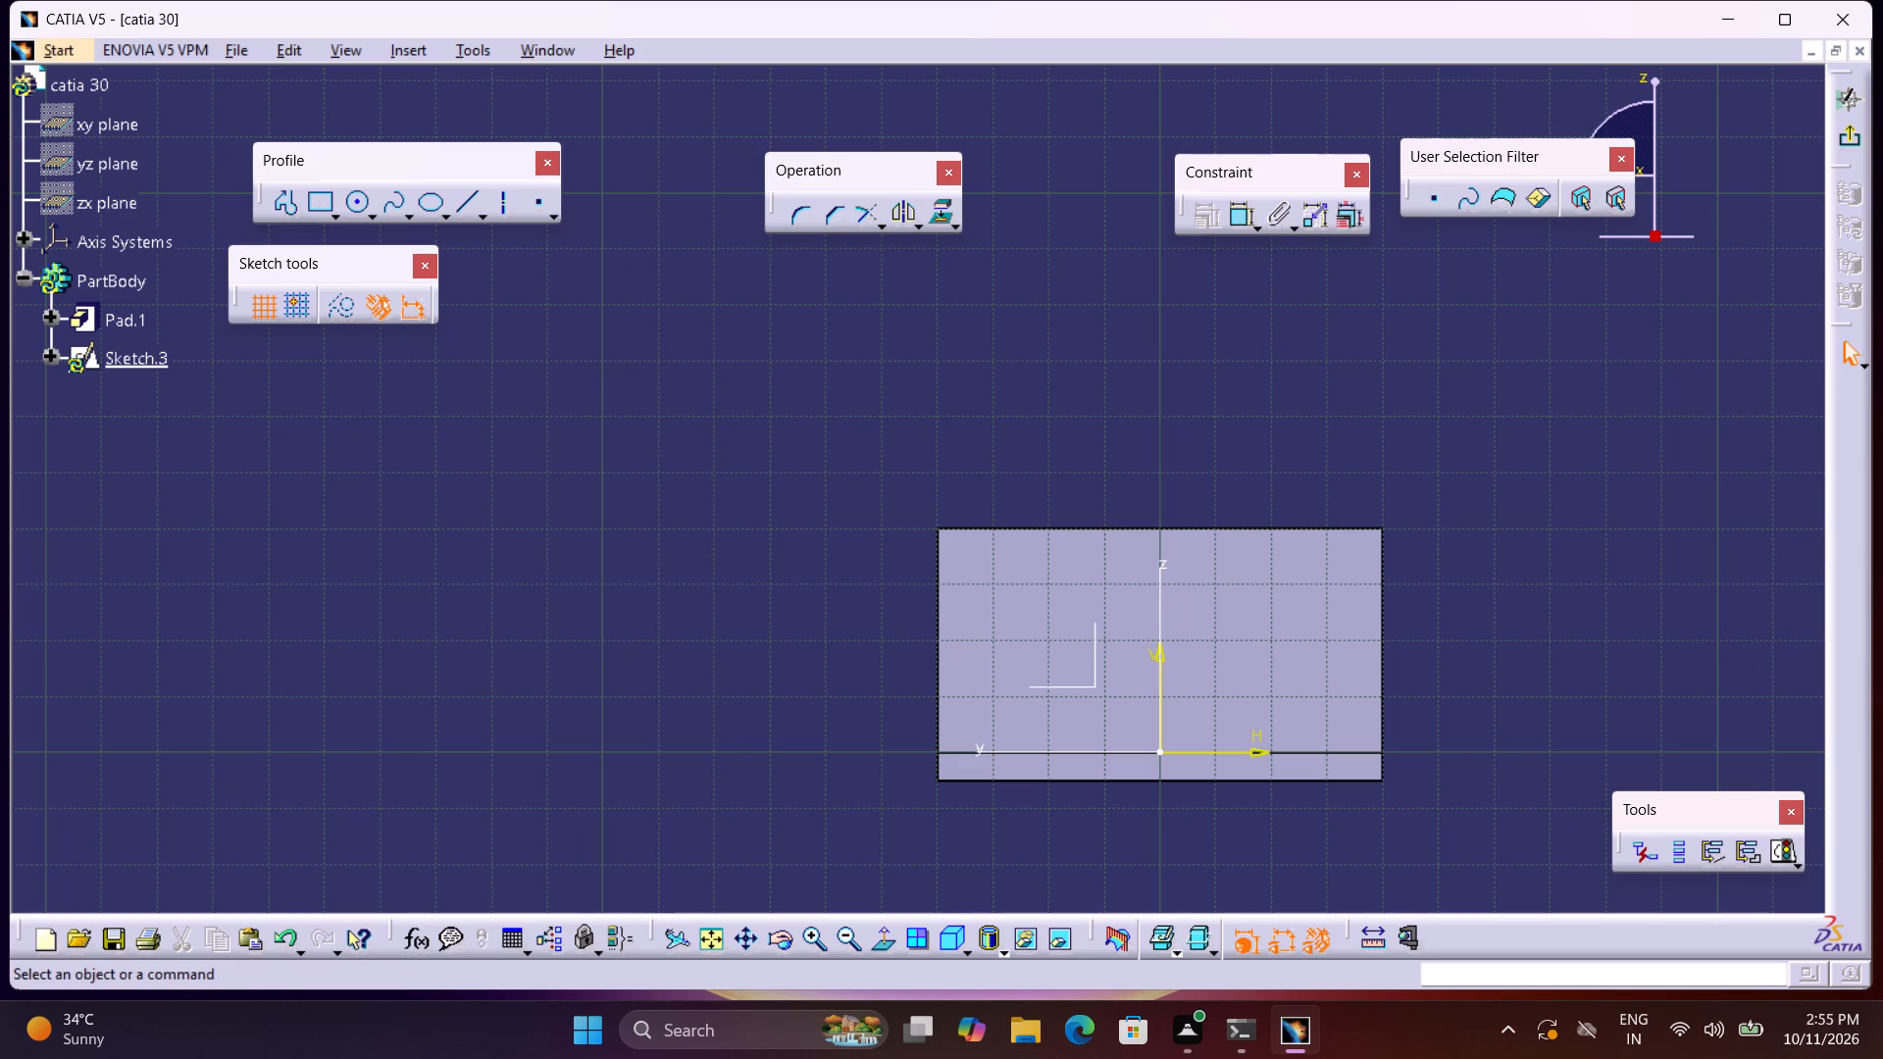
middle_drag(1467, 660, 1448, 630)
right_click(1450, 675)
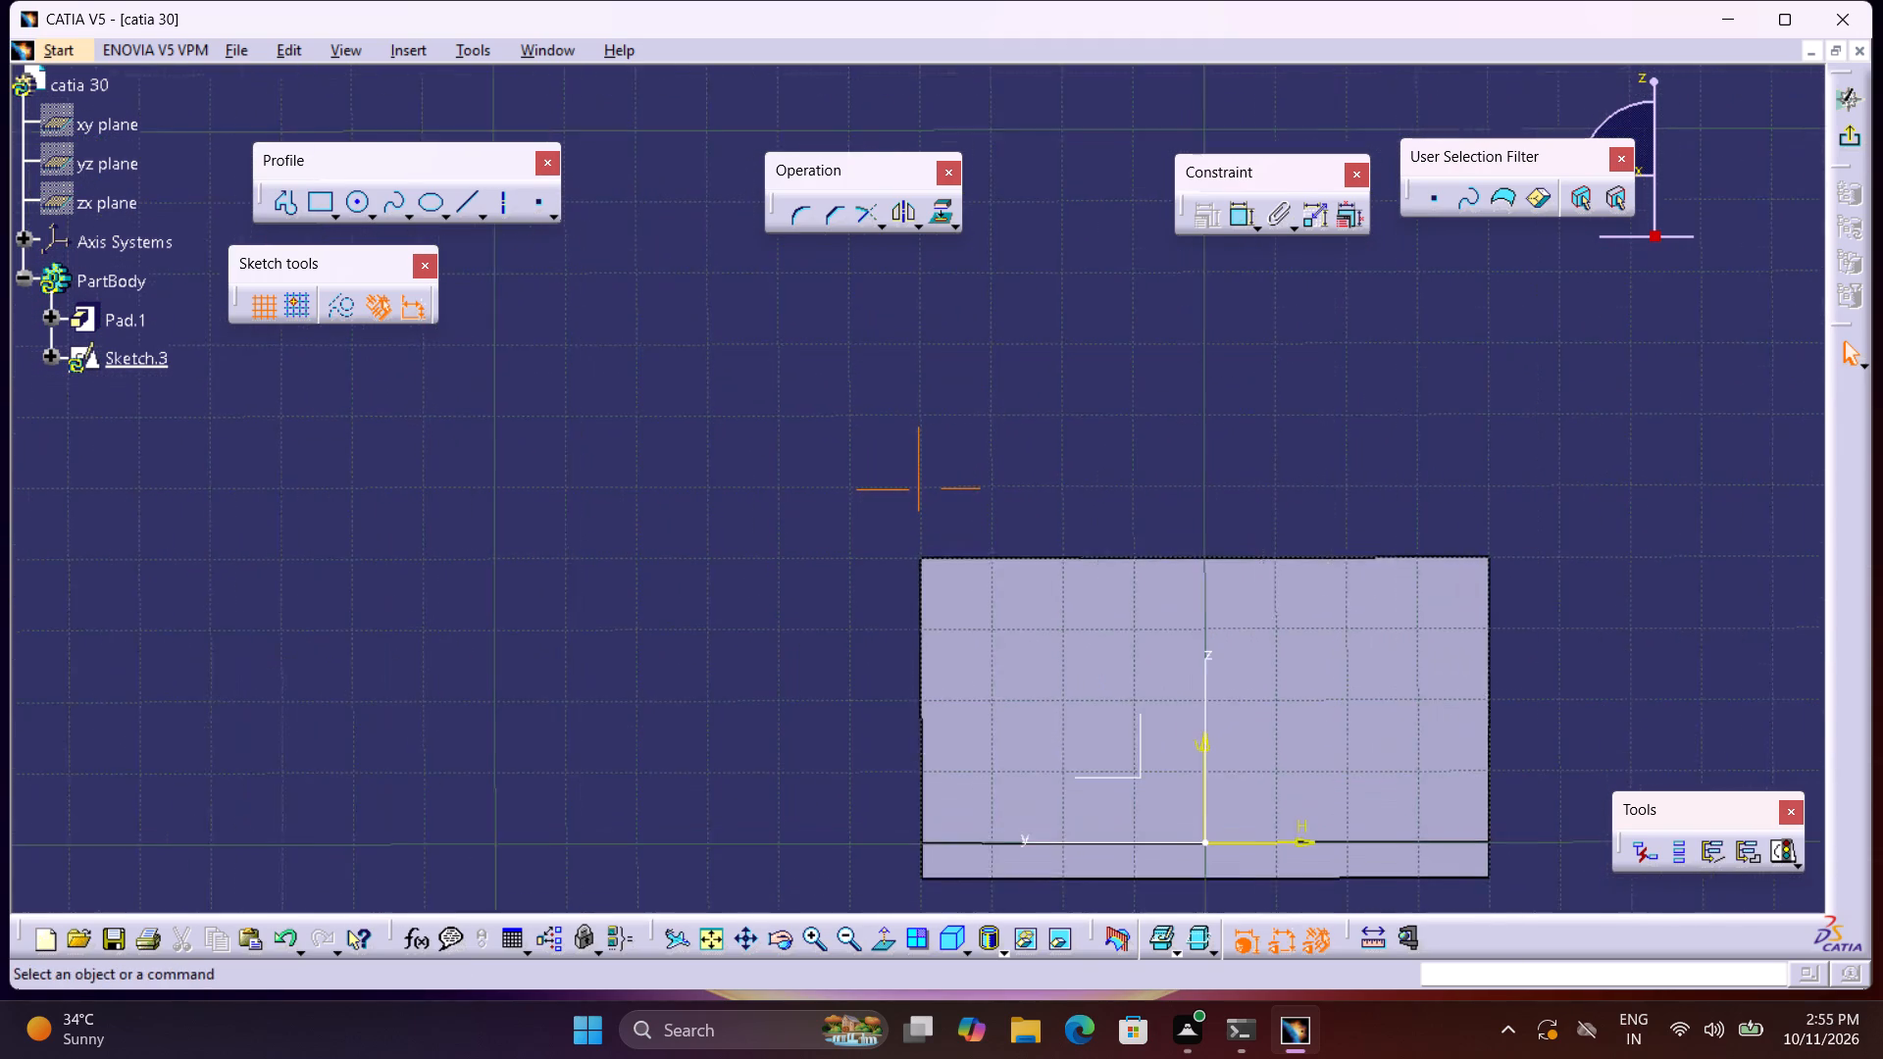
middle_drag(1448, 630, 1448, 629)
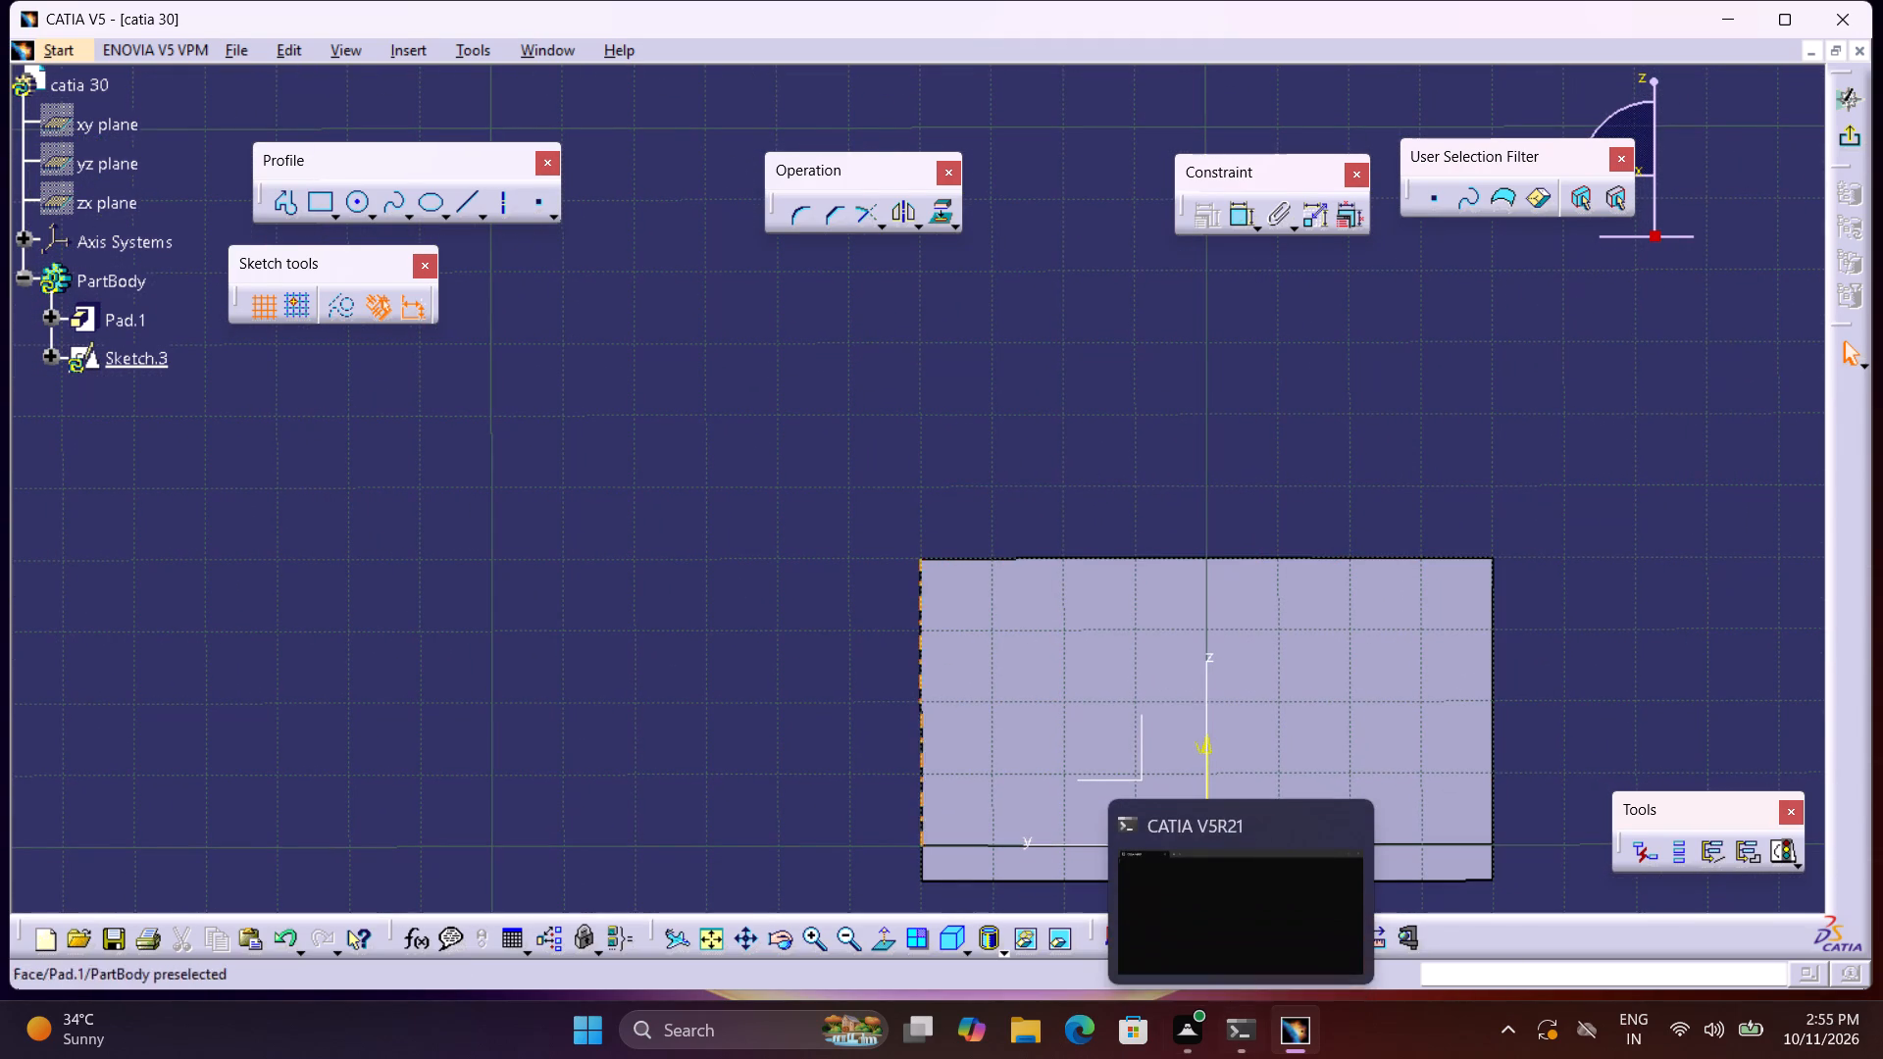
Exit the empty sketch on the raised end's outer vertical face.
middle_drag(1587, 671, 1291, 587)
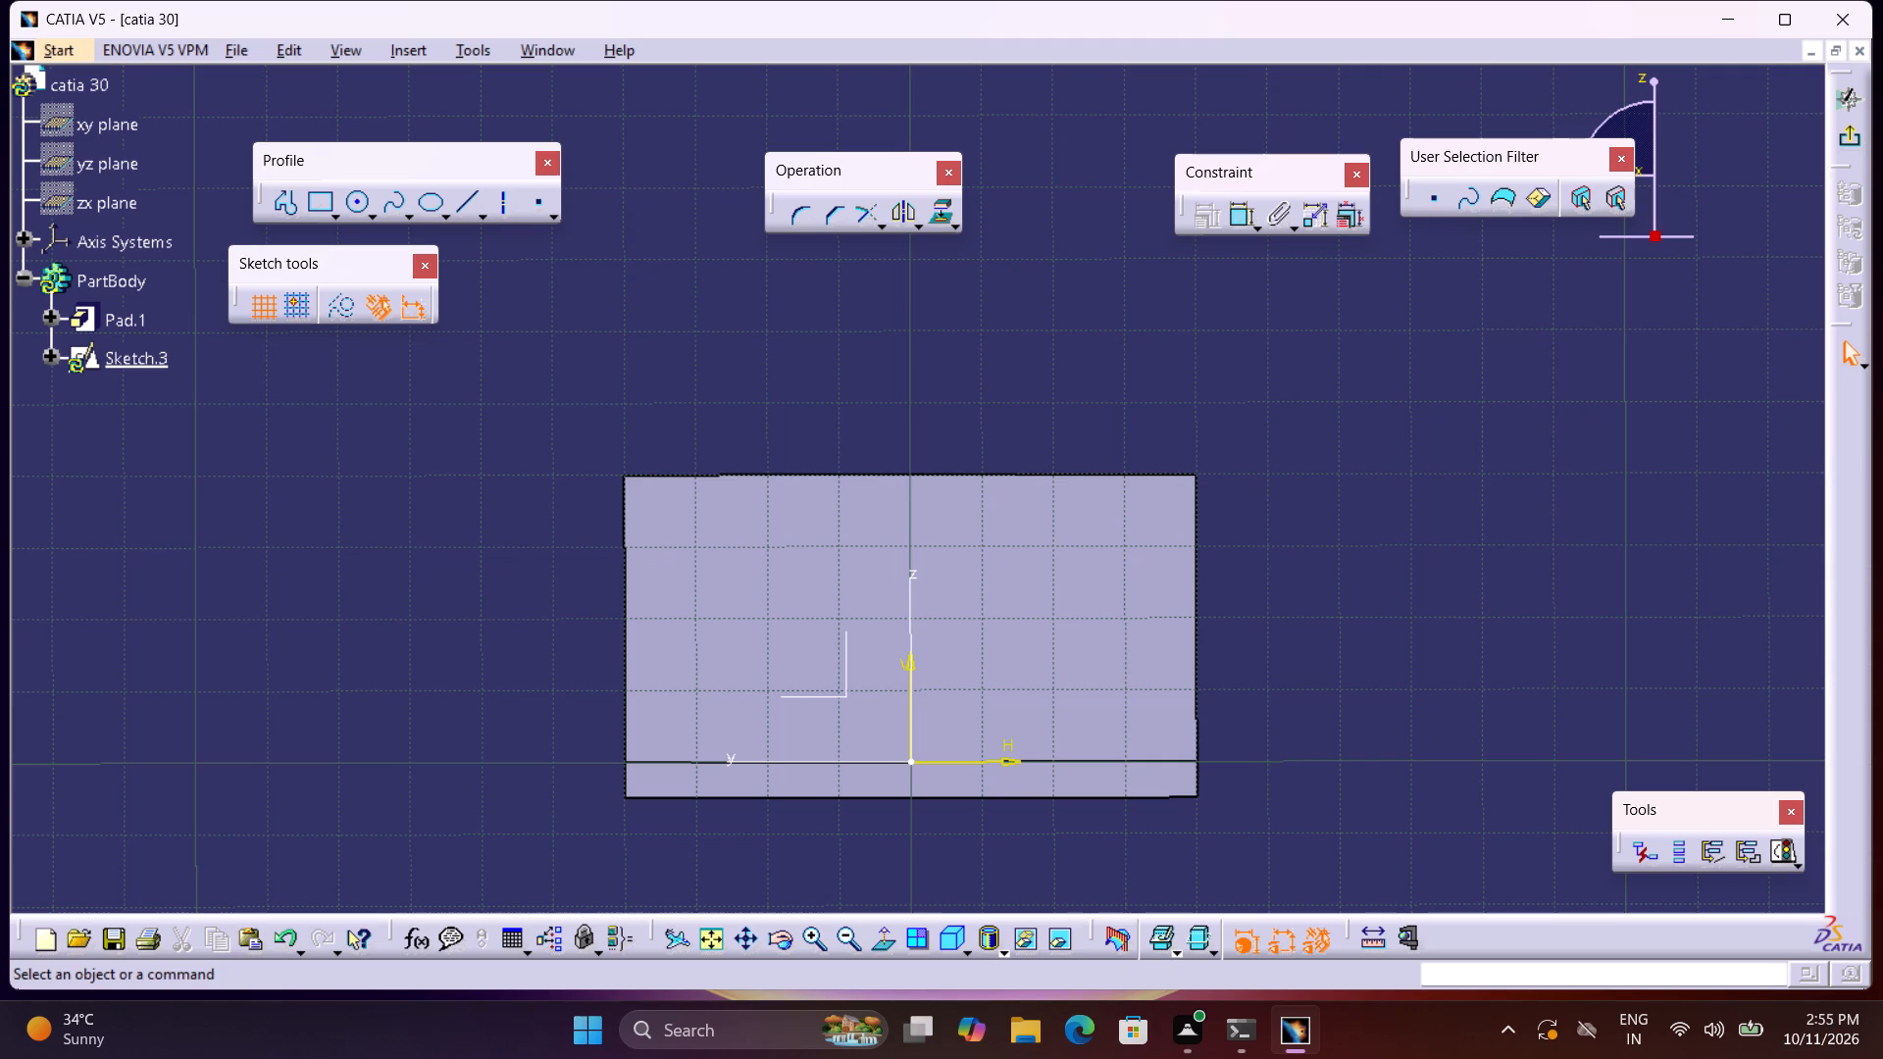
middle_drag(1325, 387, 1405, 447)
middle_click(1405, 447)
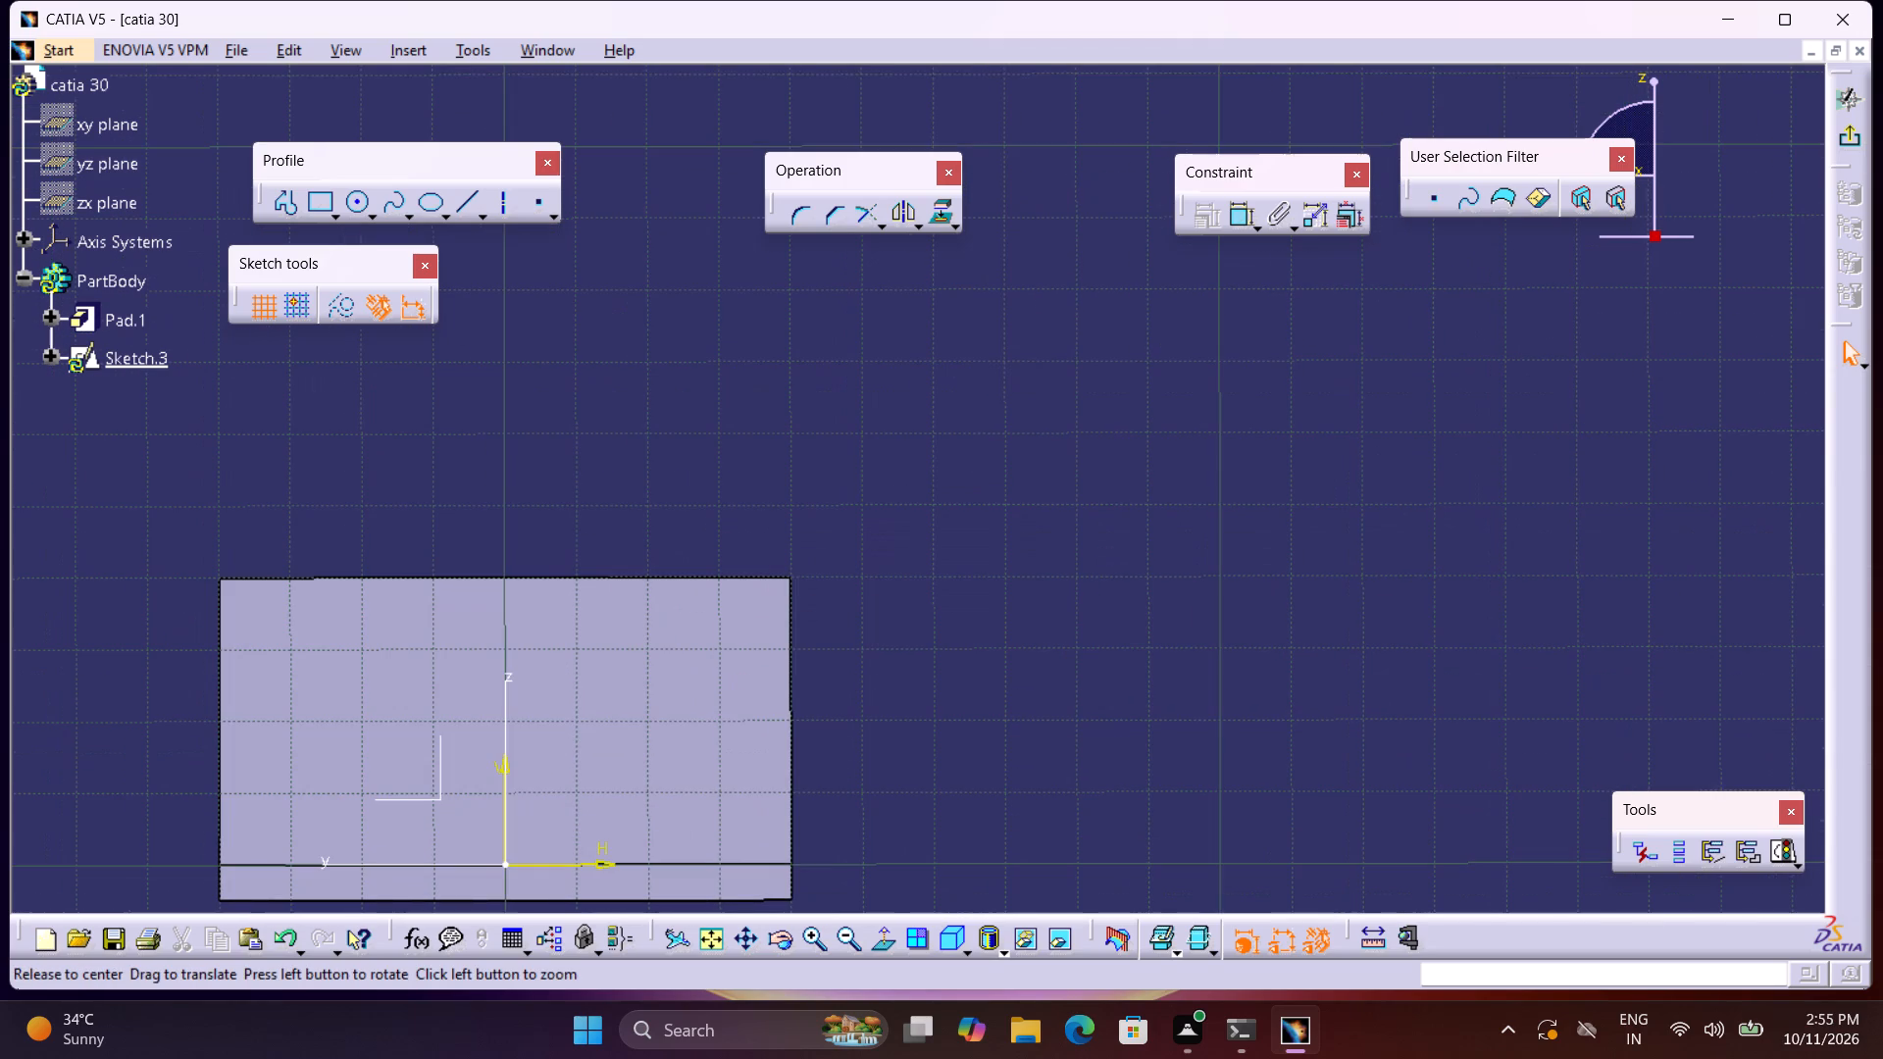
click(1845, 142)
Create a positioned sketch on the raised end's top face, swapping the axes and reversing the H direction.
middle_drag(1294, 476, 1333, 341)
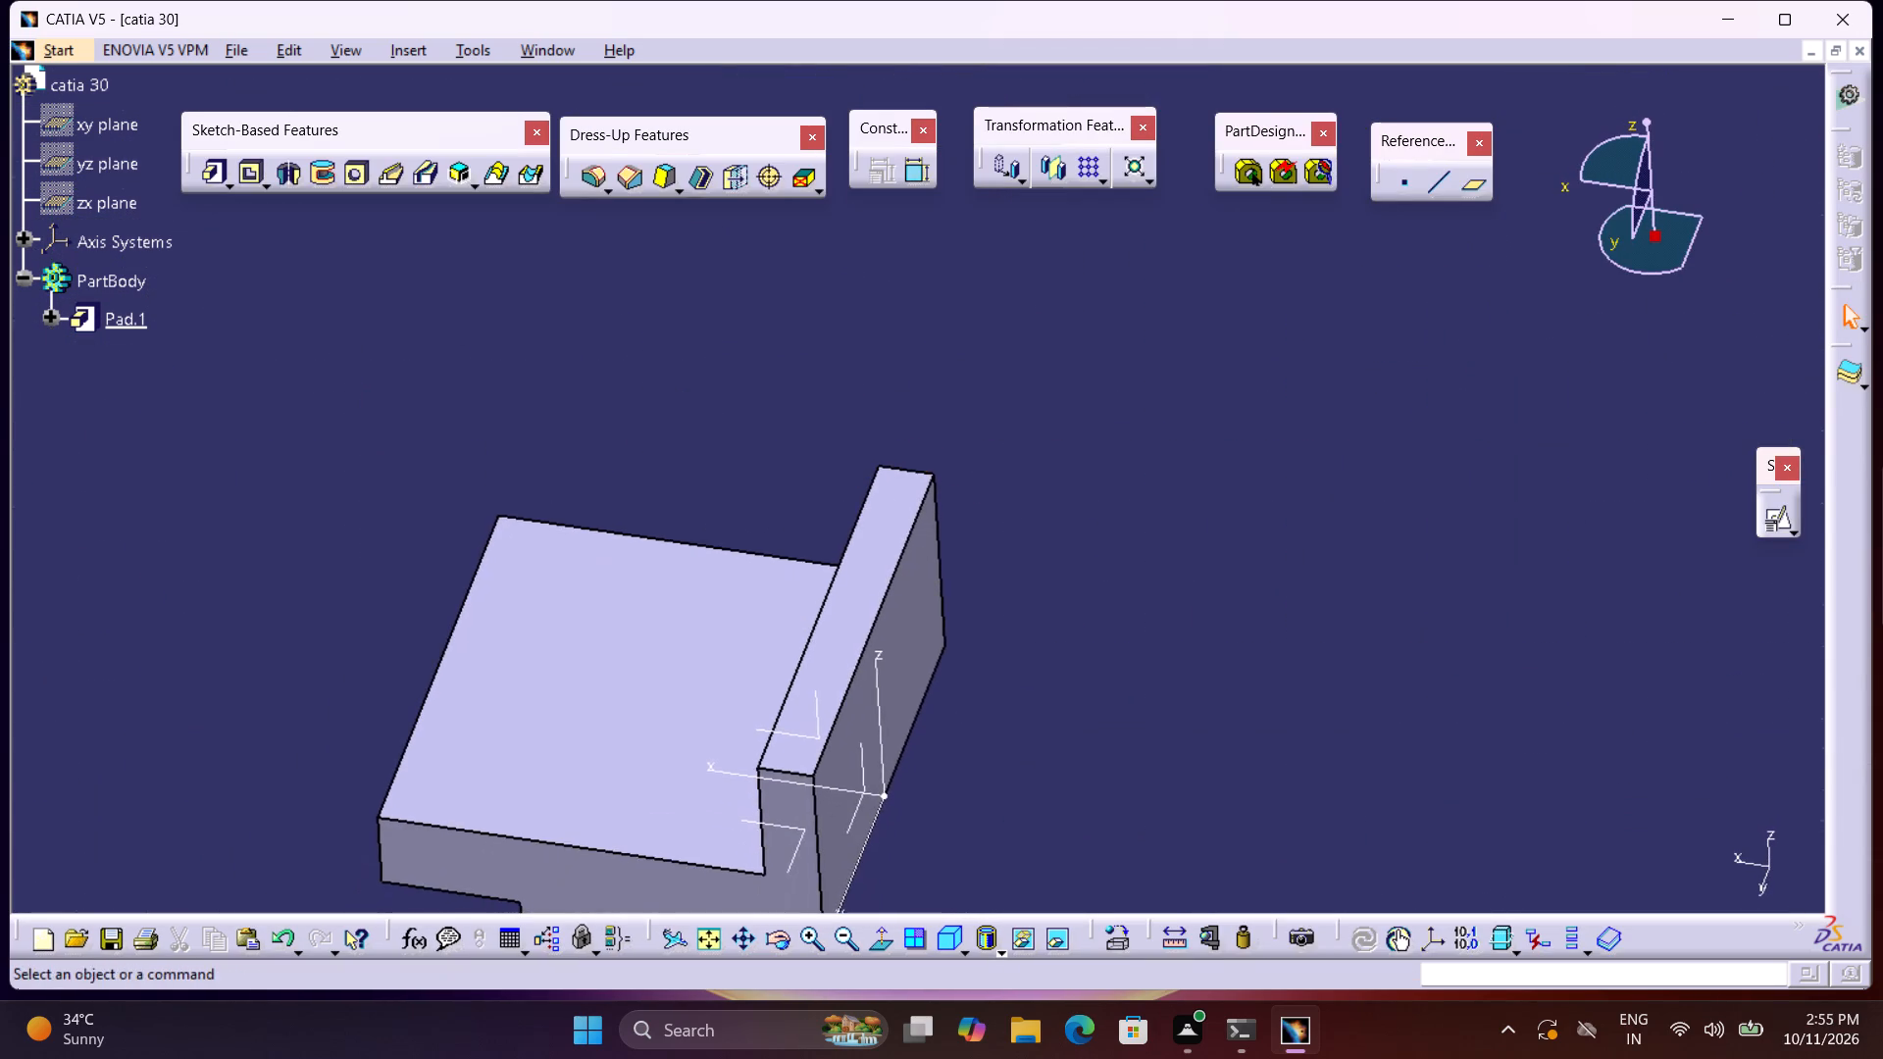
middle_drag(1212, 529, 1291, 426)
middle_click(1292, 426)
middle_drag(1140, 476, 1386, 528)
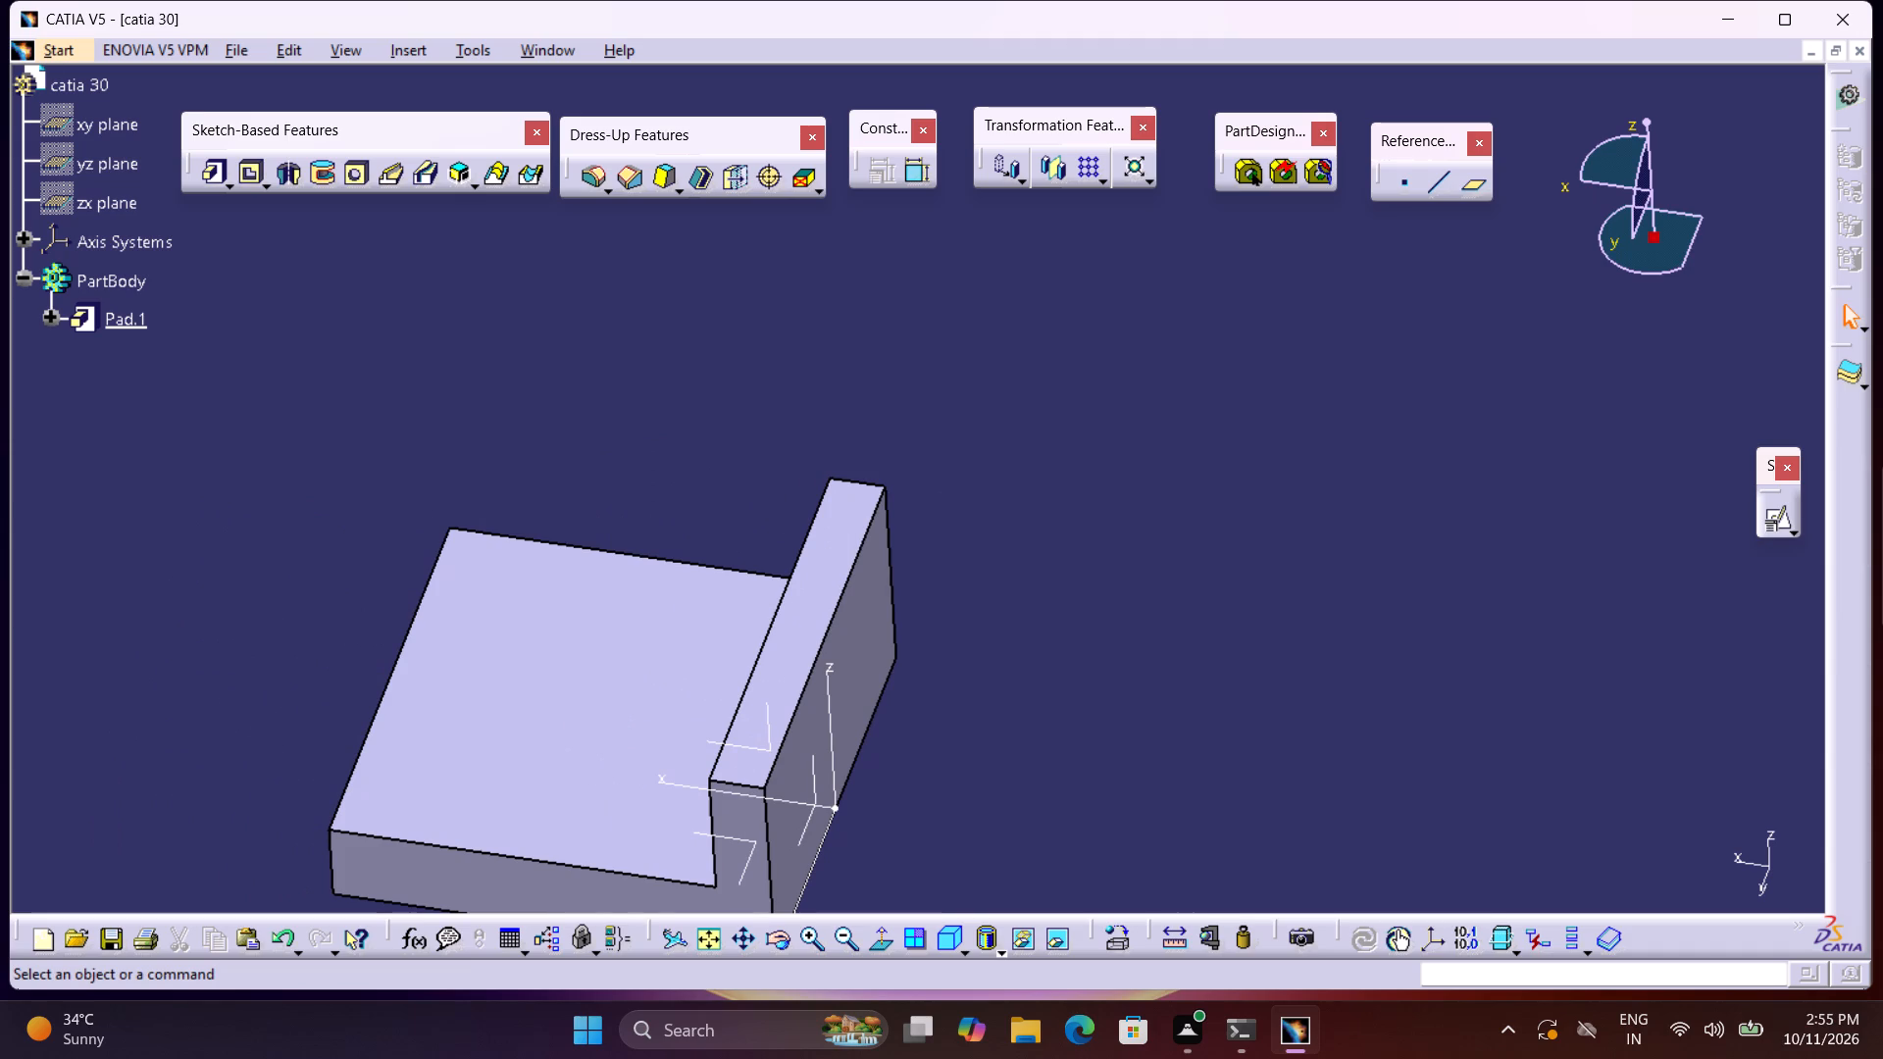
click(1774, 524)
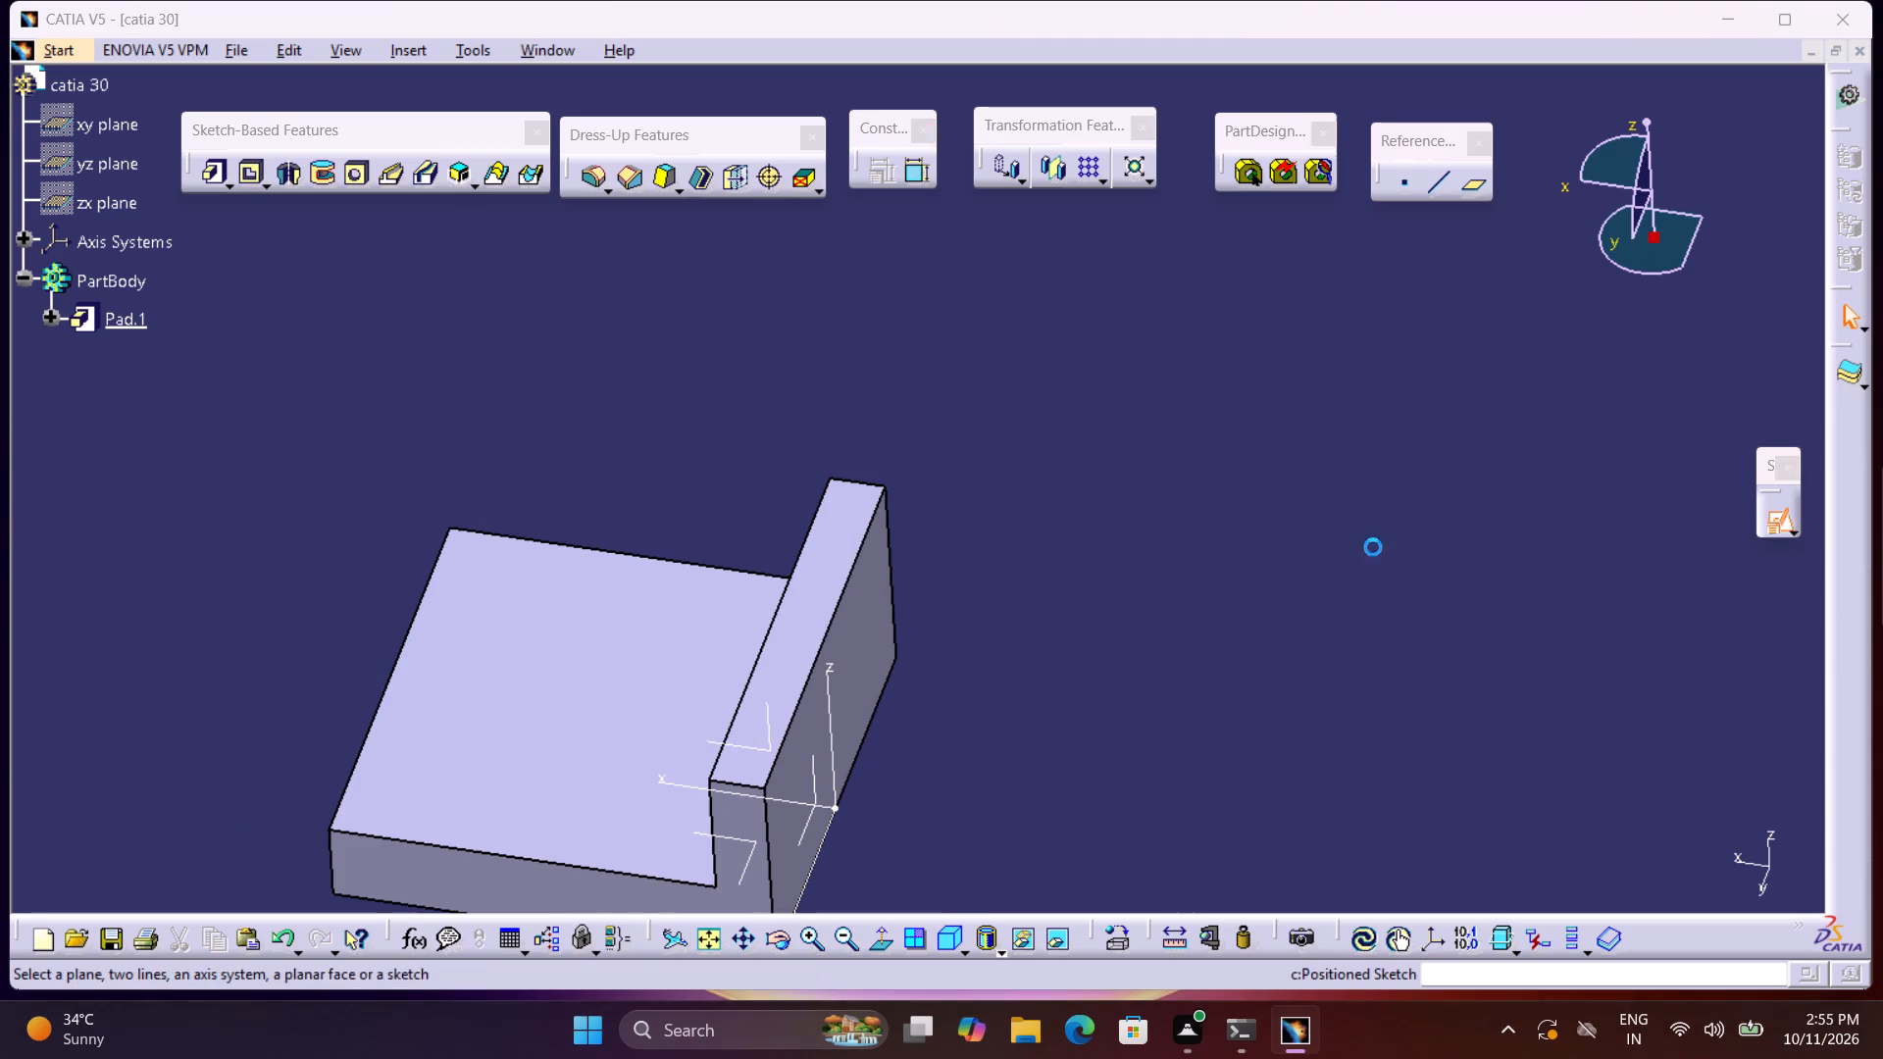
click(786, 653)
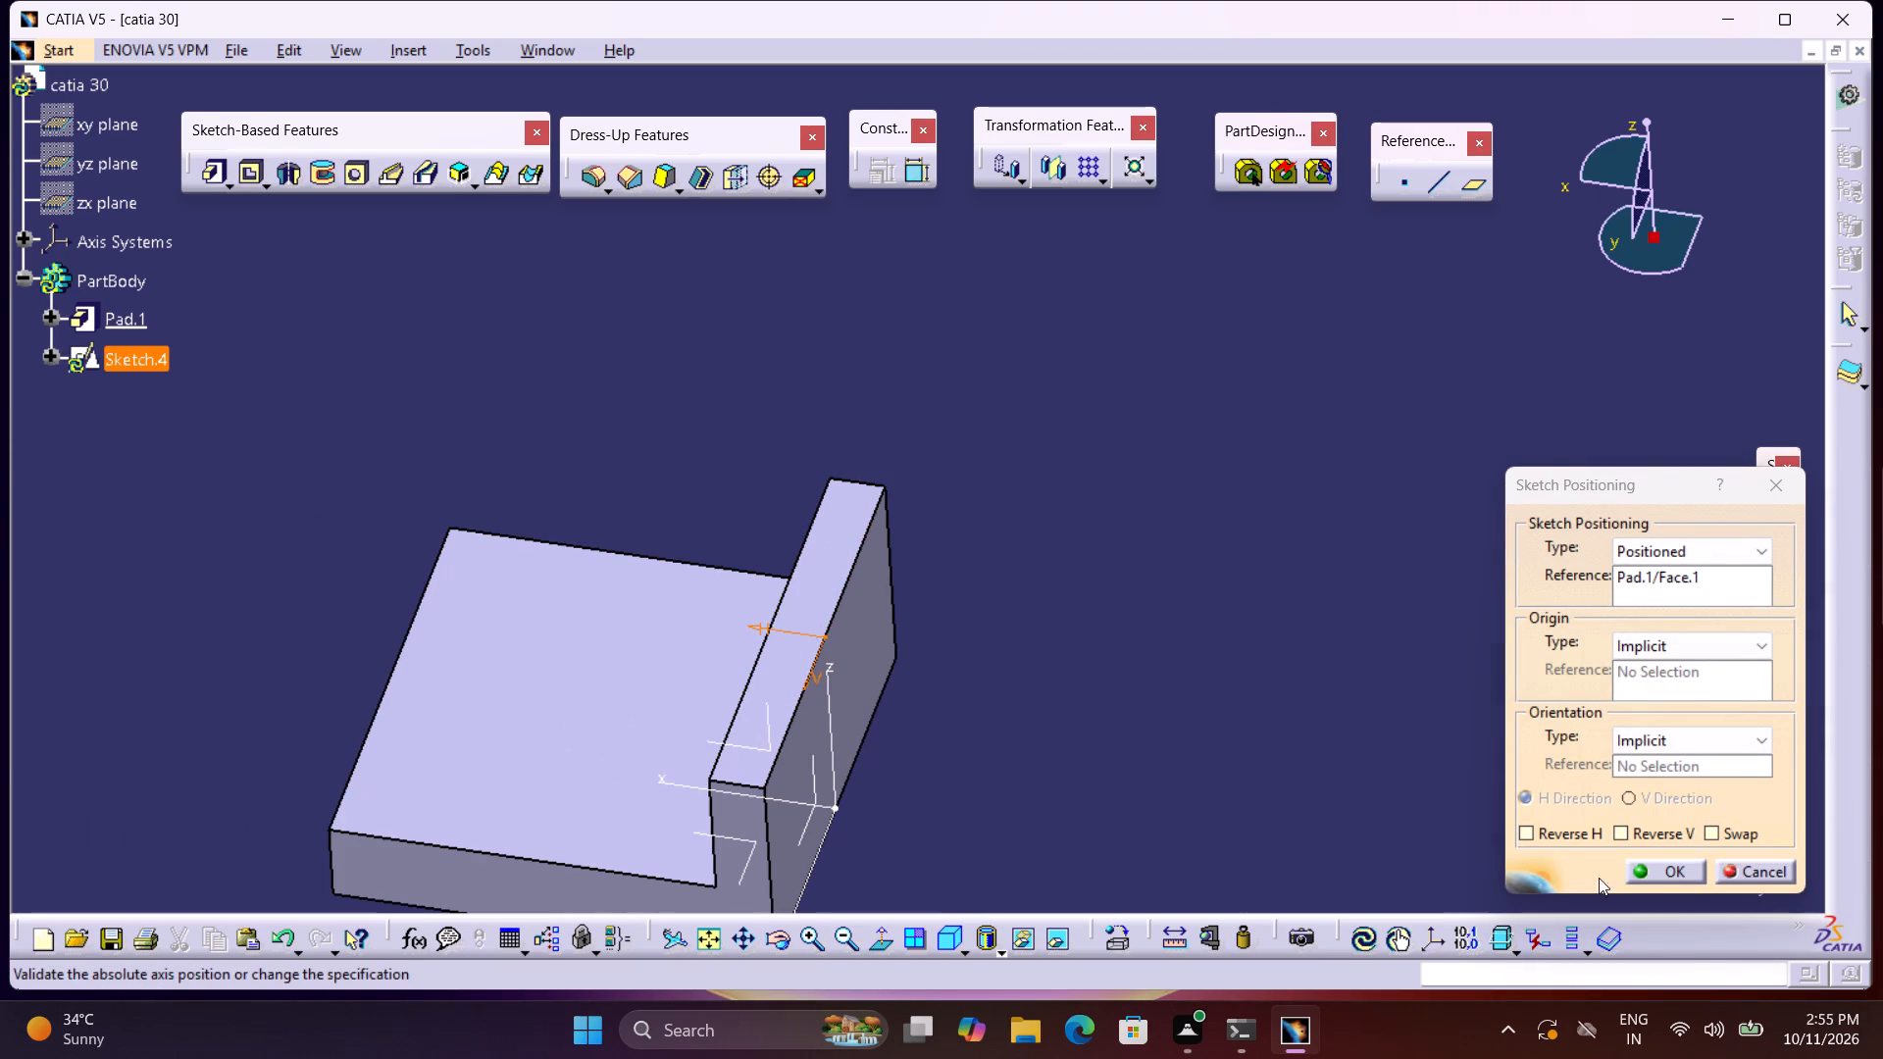
click(1723, 832)
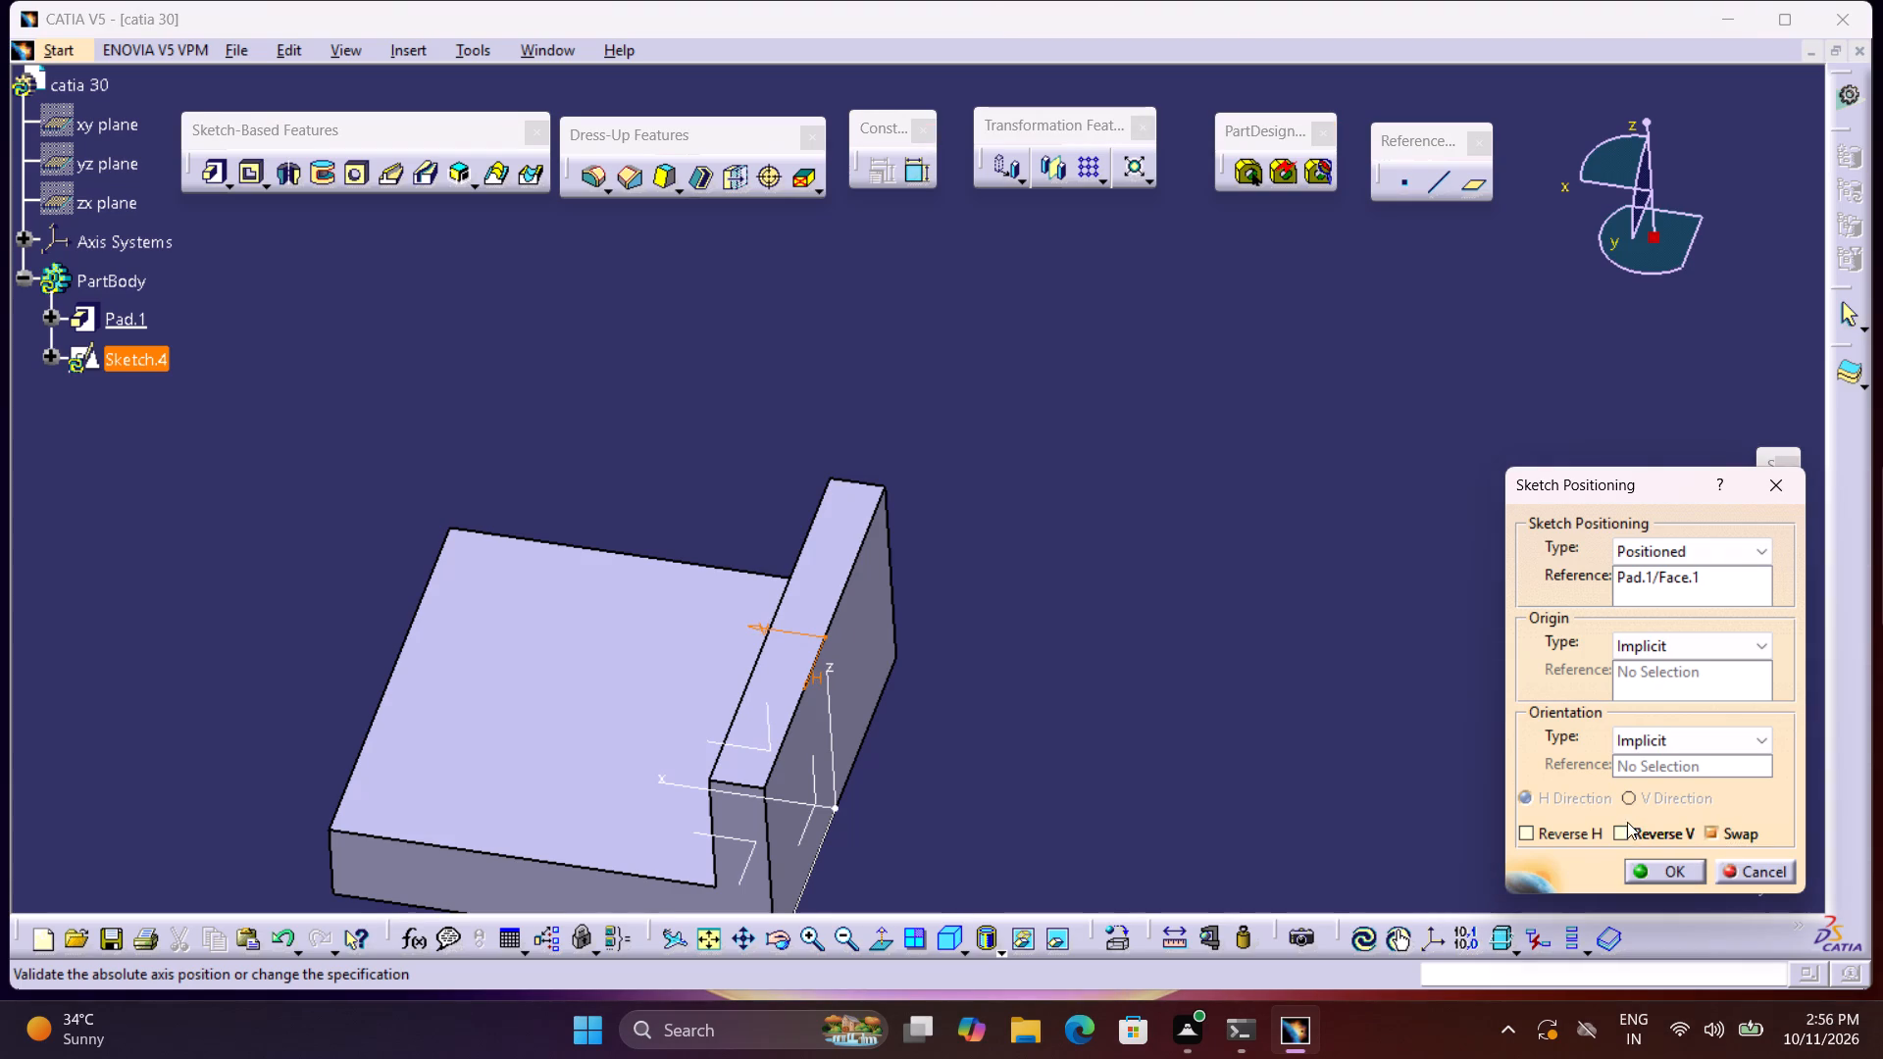
click(1580, 833)
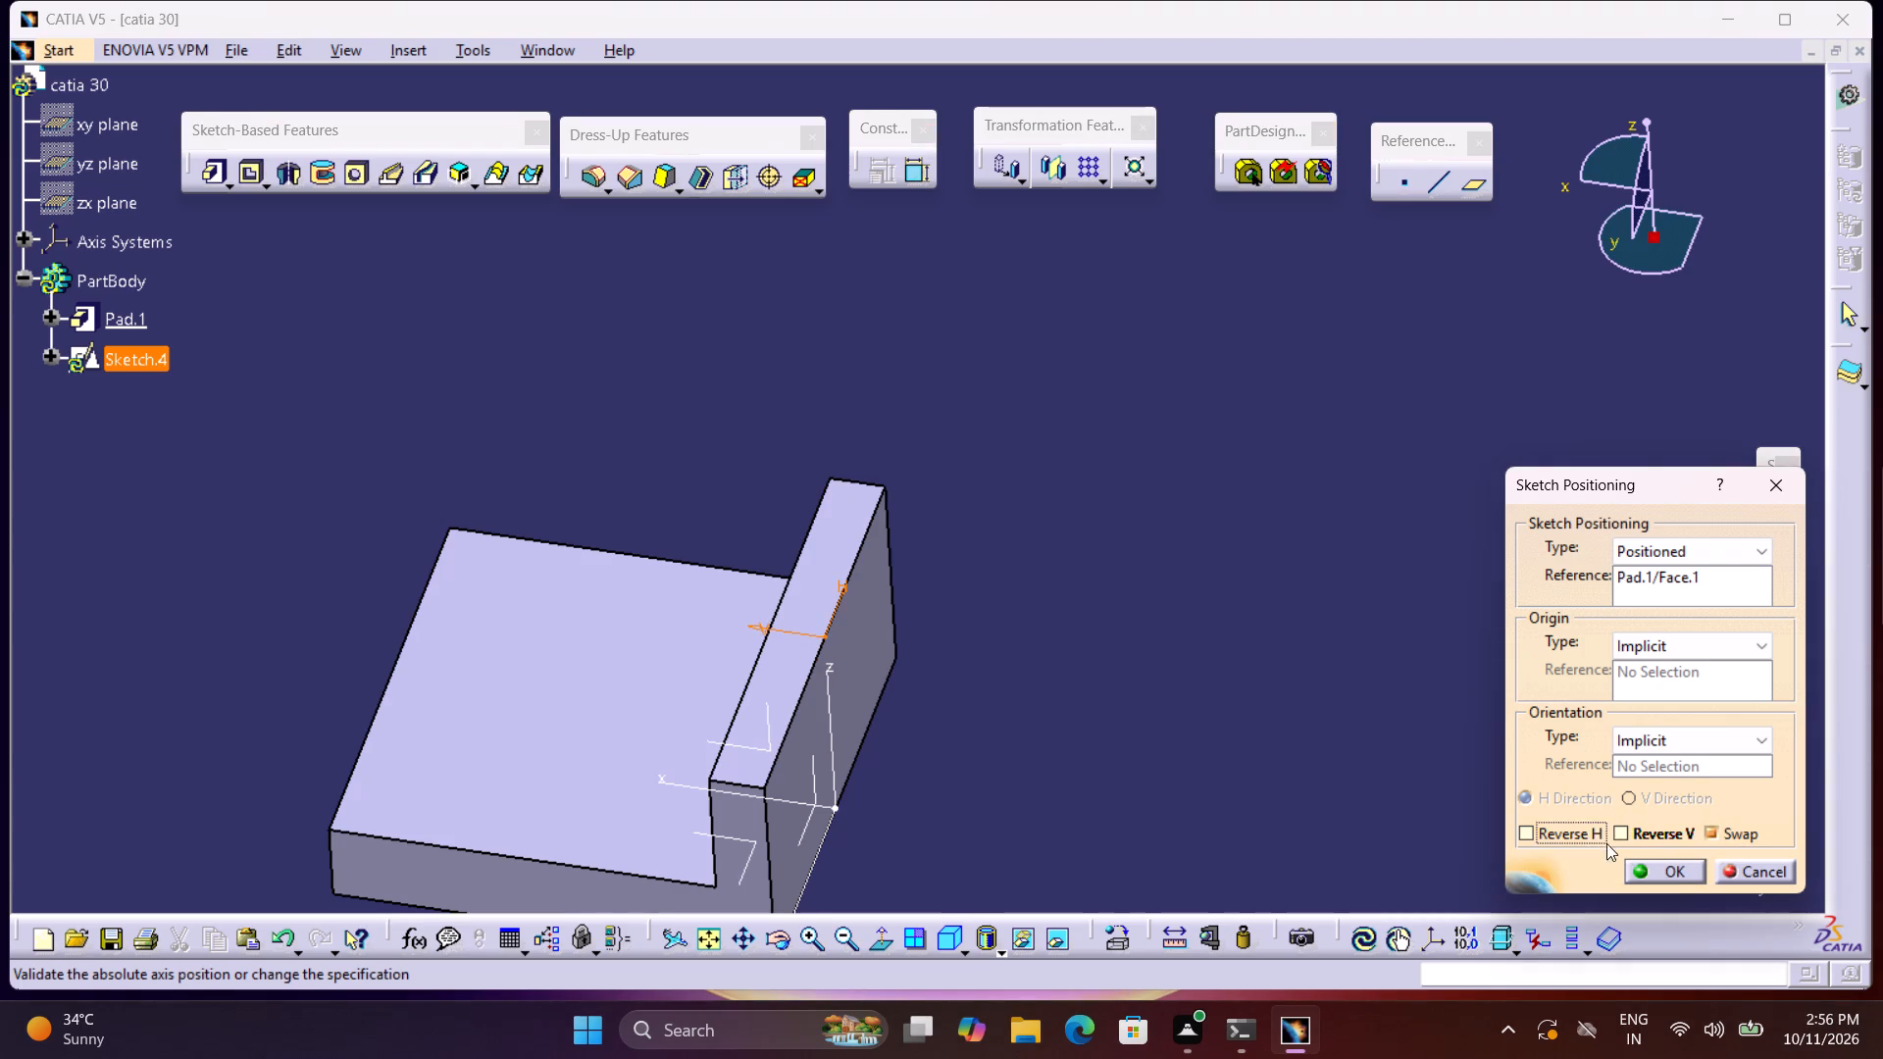
click(1670, 869)
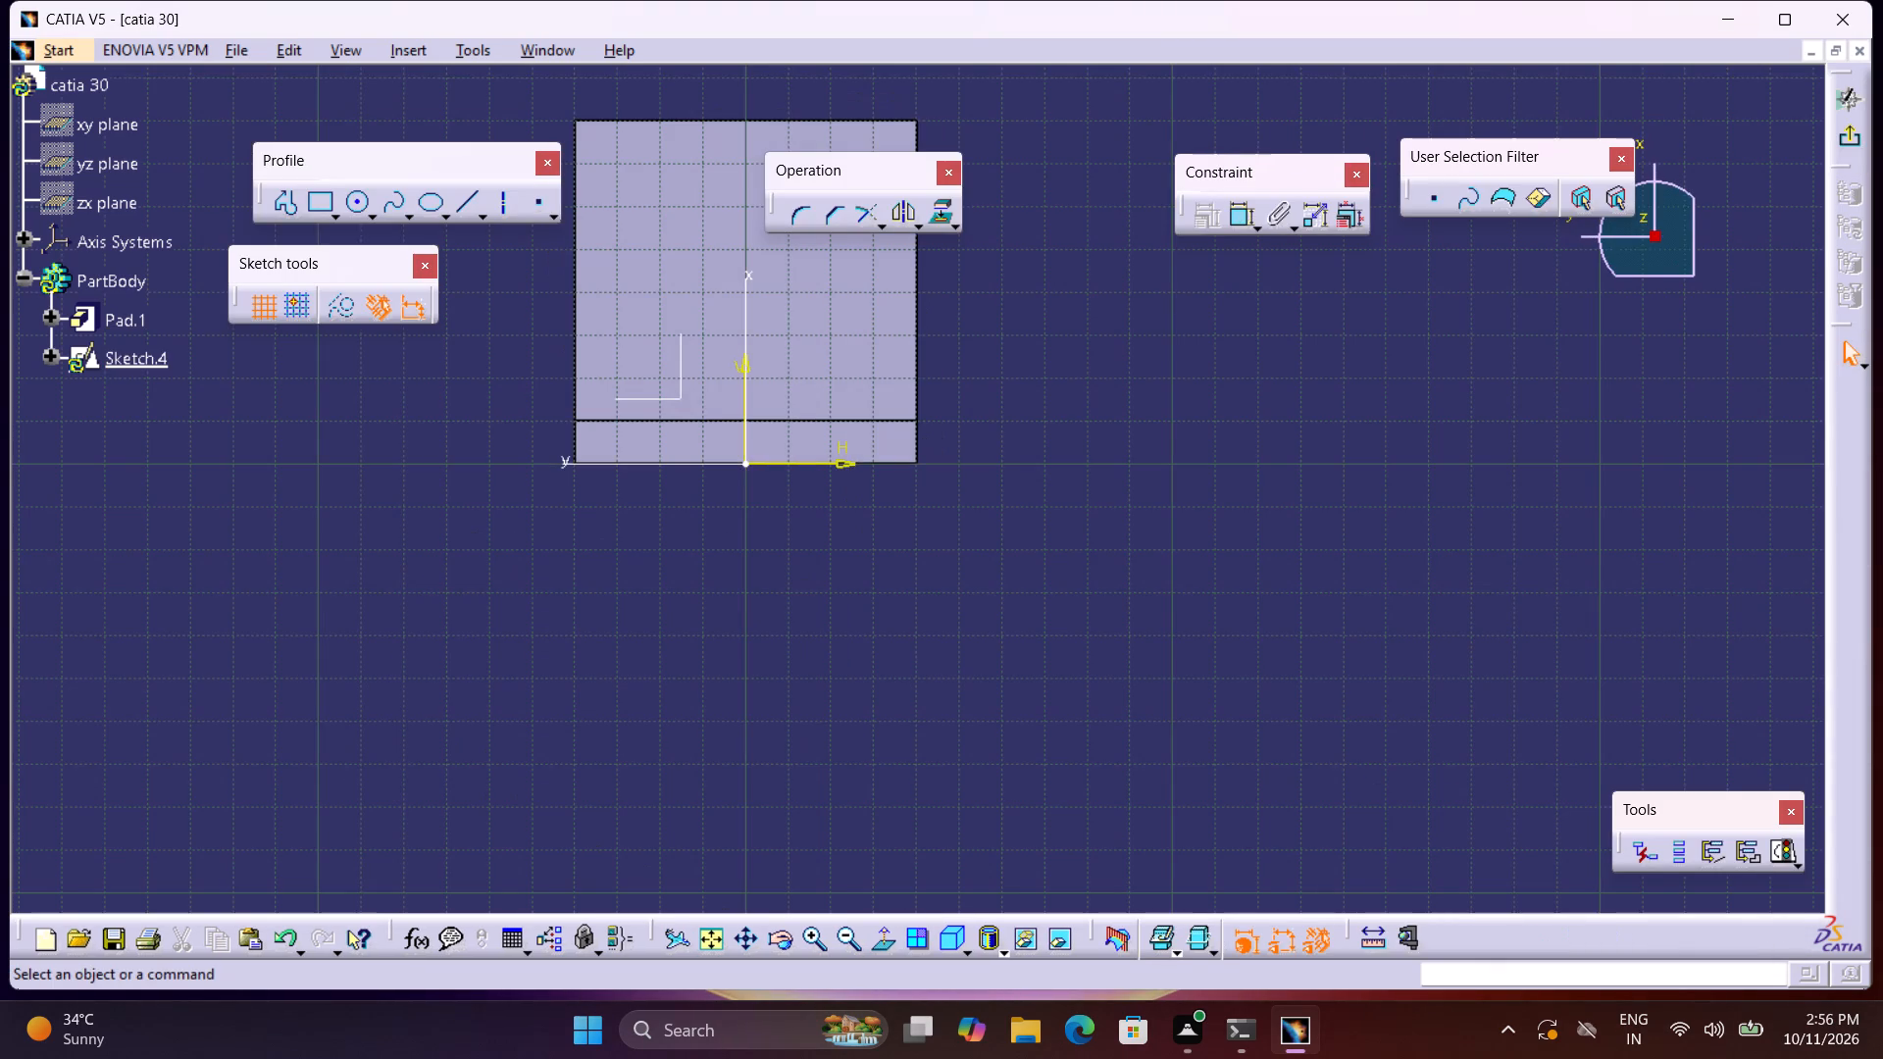
Sketch a rectangle about 61 by 5 mm lengthwise within the raised end's narrow top face.
middle_drag(737, 510, 1022, 688)
right_click(1022, 692)
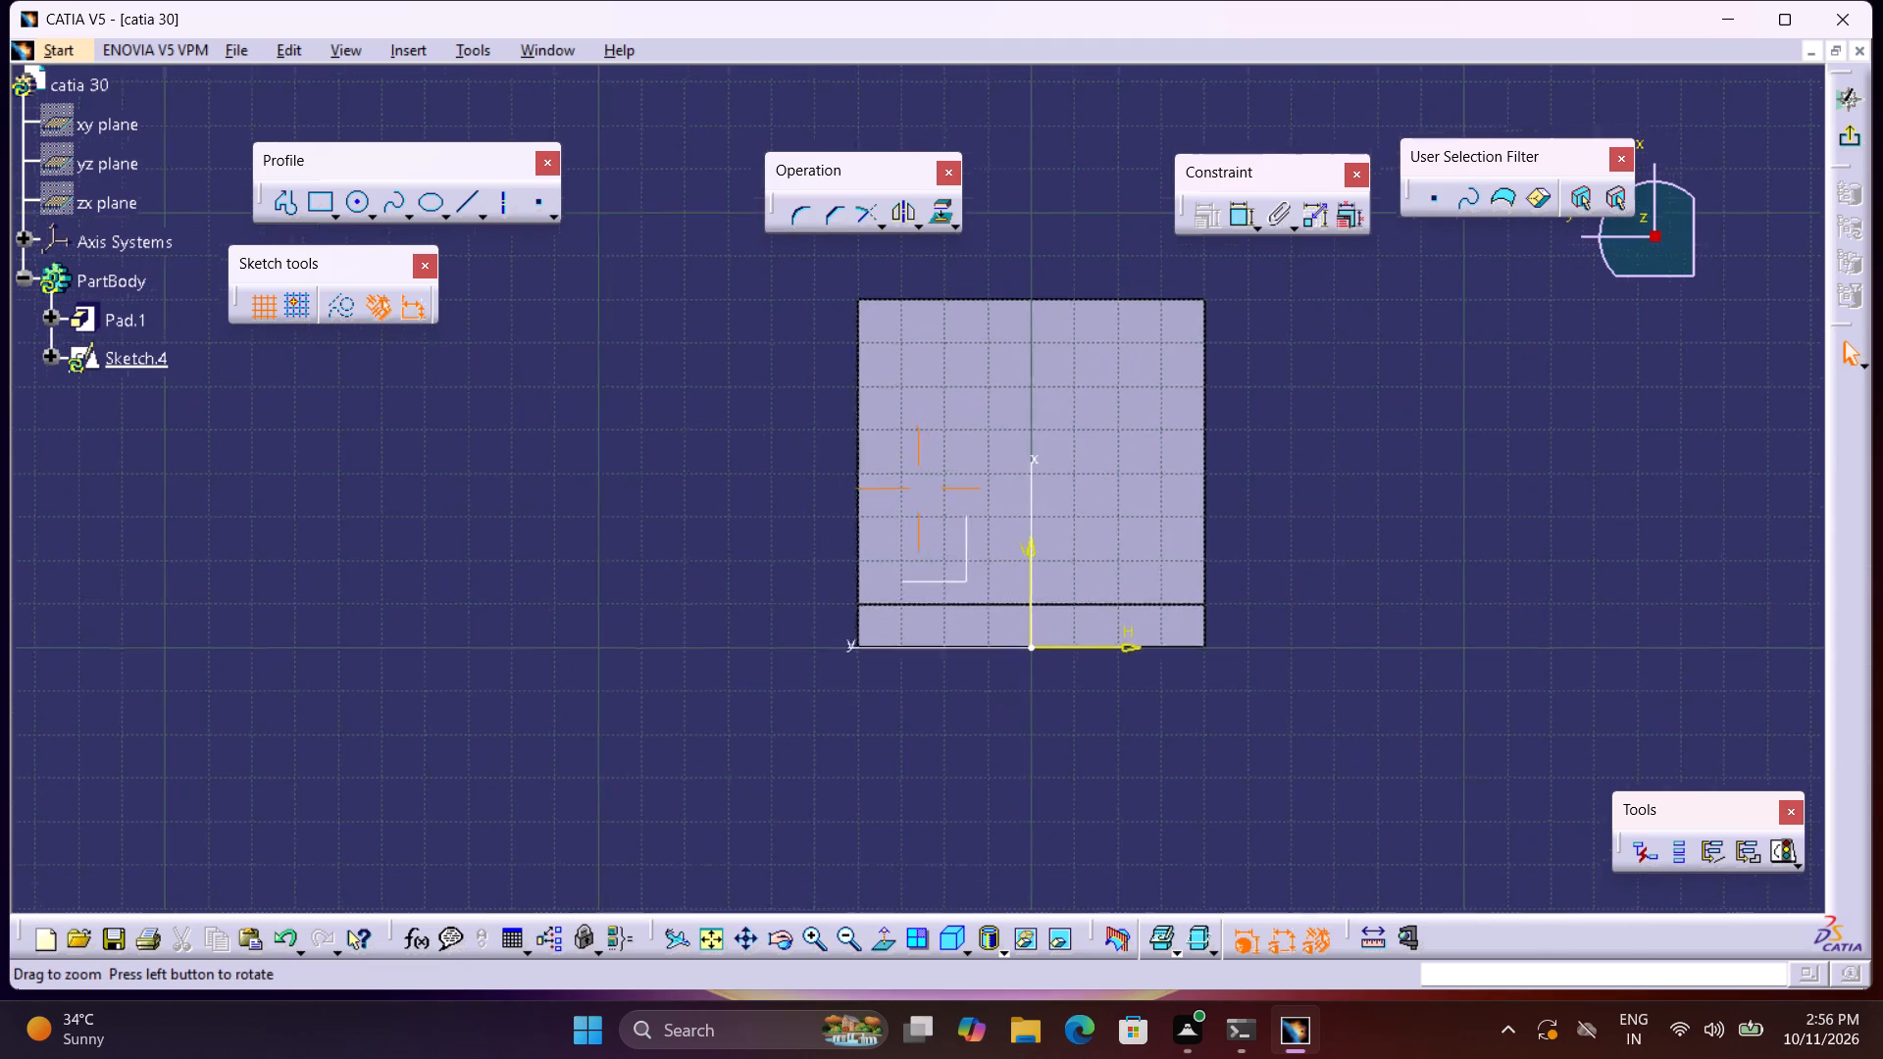
middle_drag(1022, 688, 999, 573)
click(310, 211)
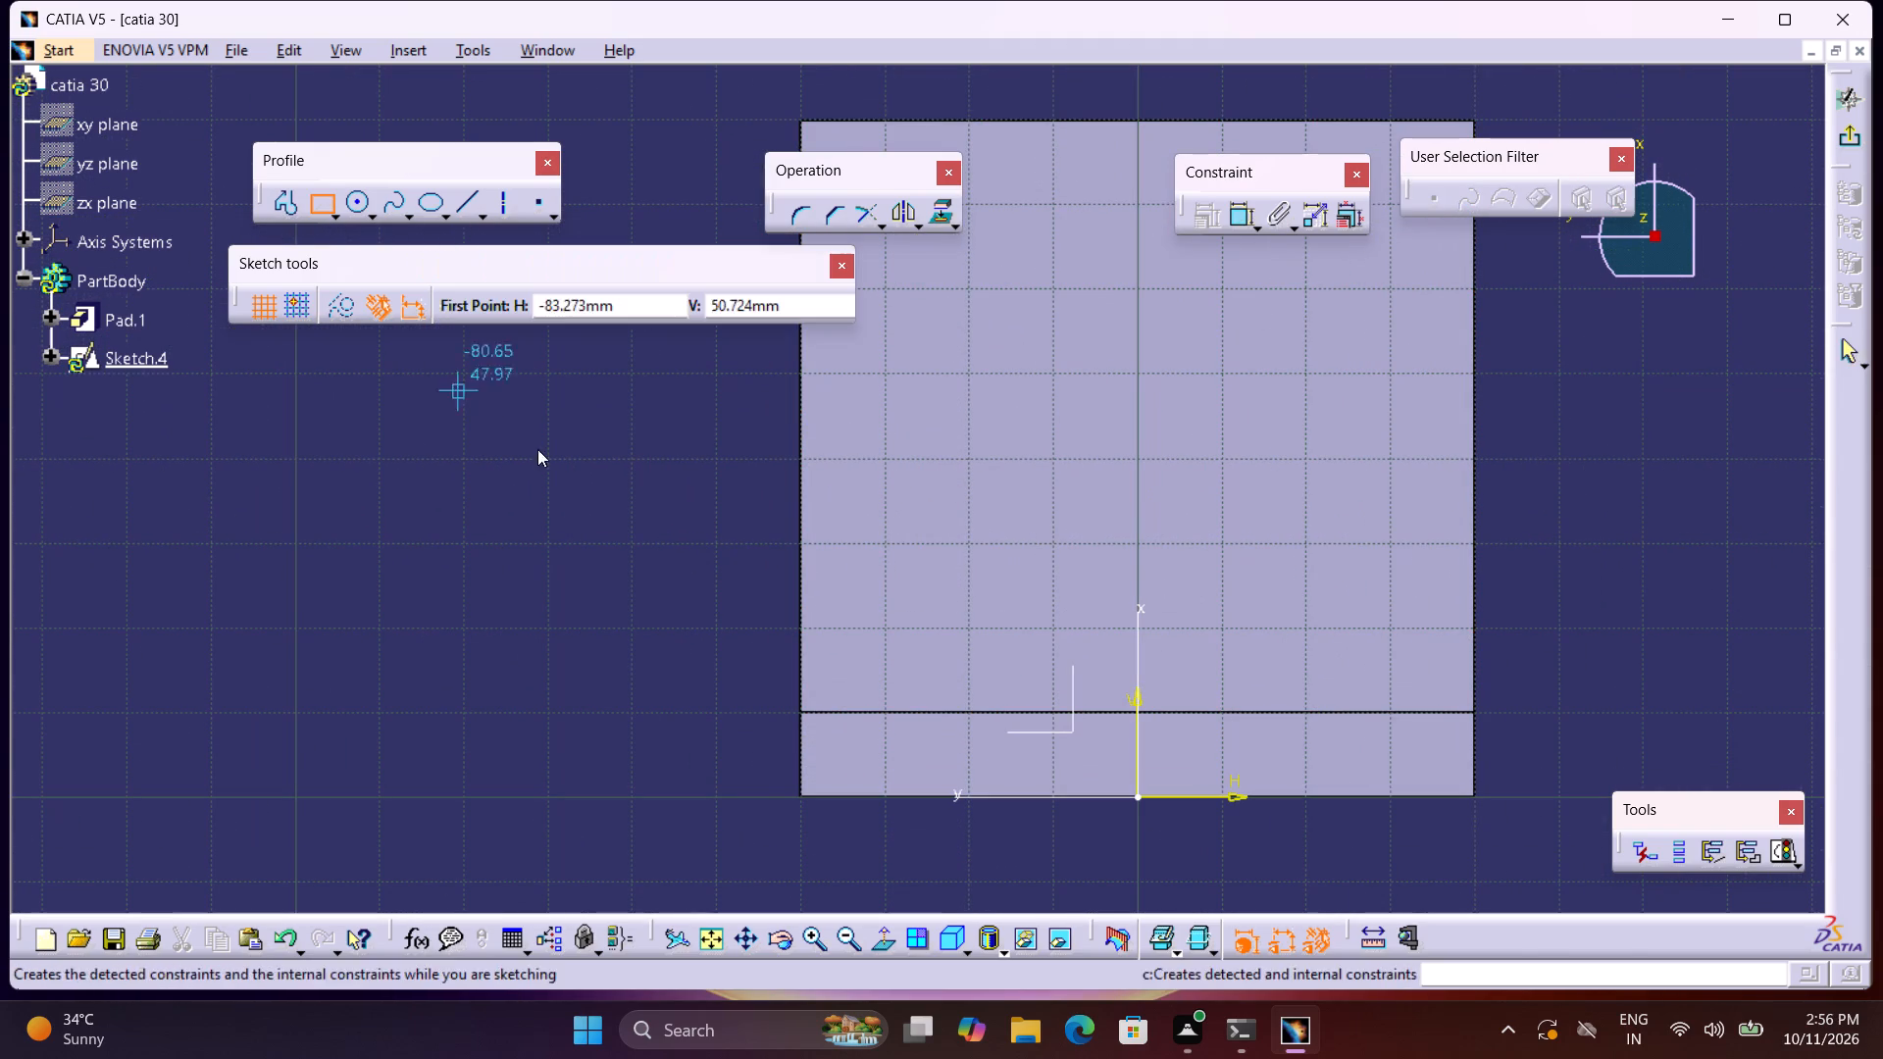
click(936, 736)
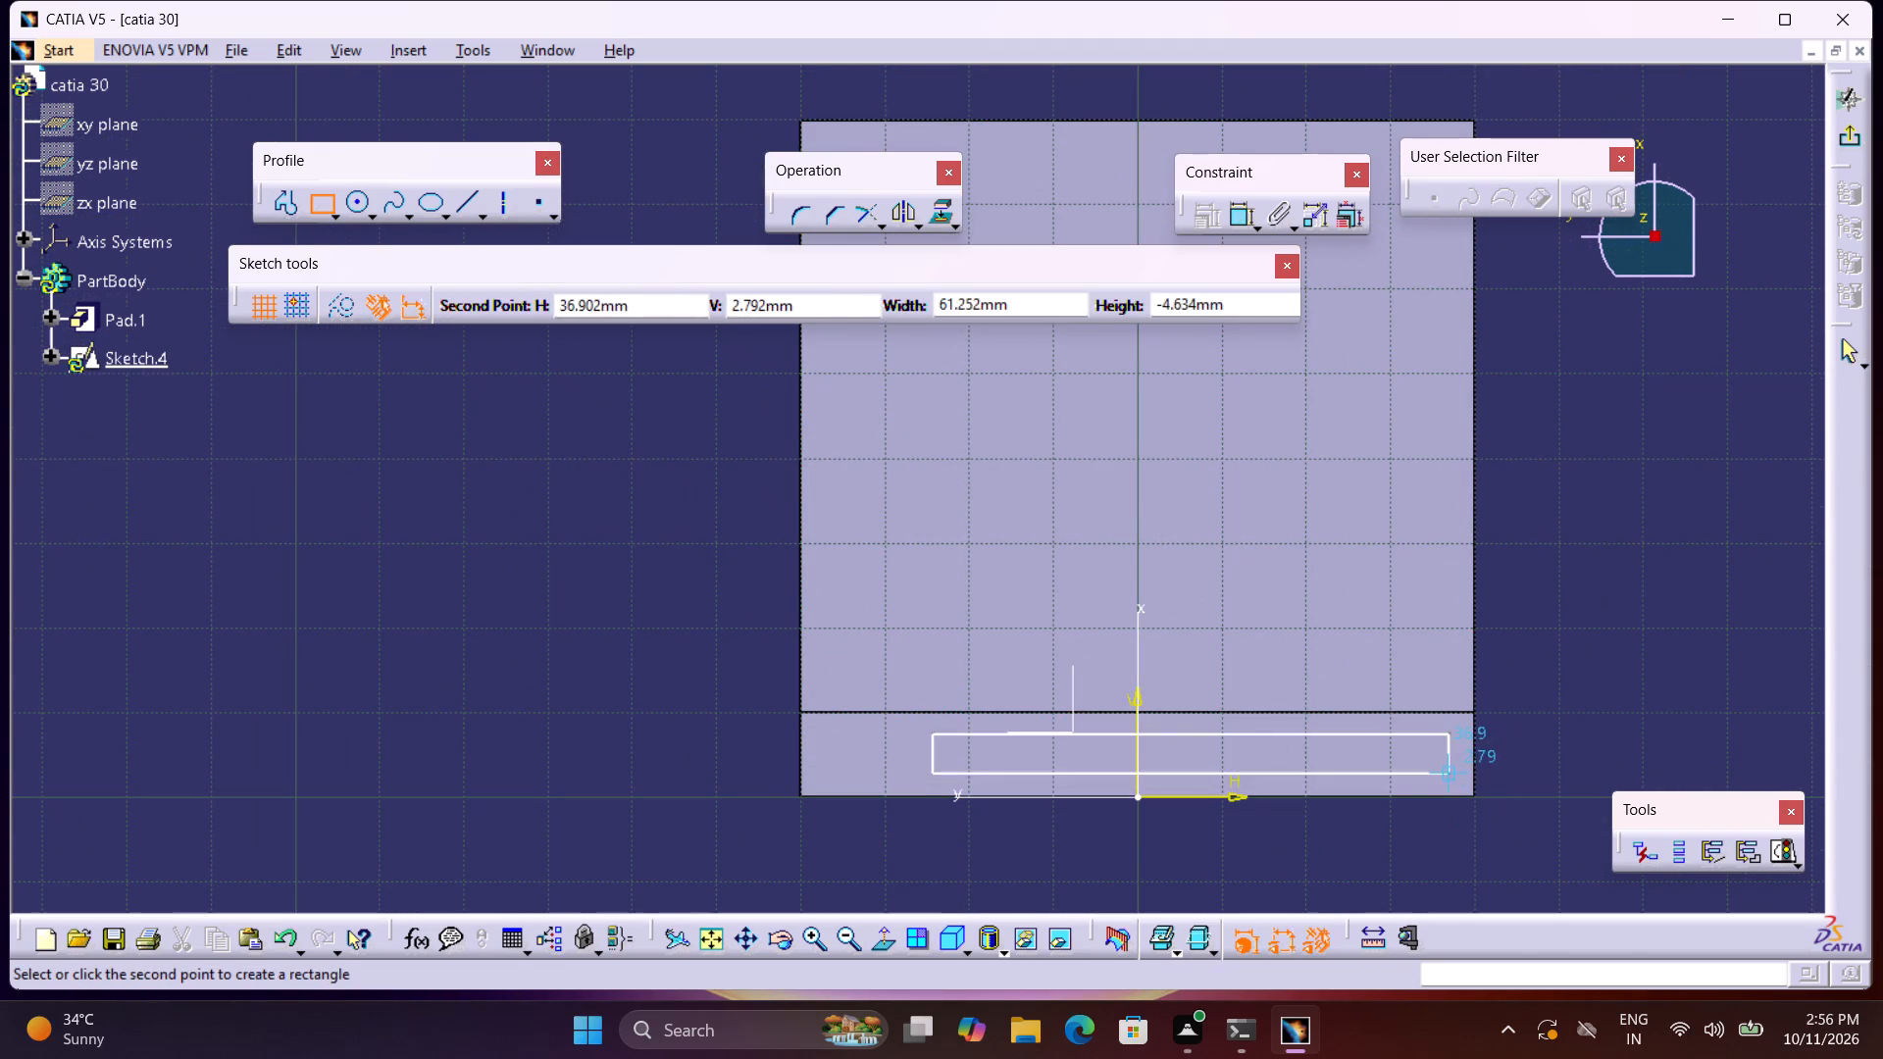
click(1450, 774)
Dimension the rectangle's positive-Y short side to 15 mm from the part's side edge.
click(1237, 219)
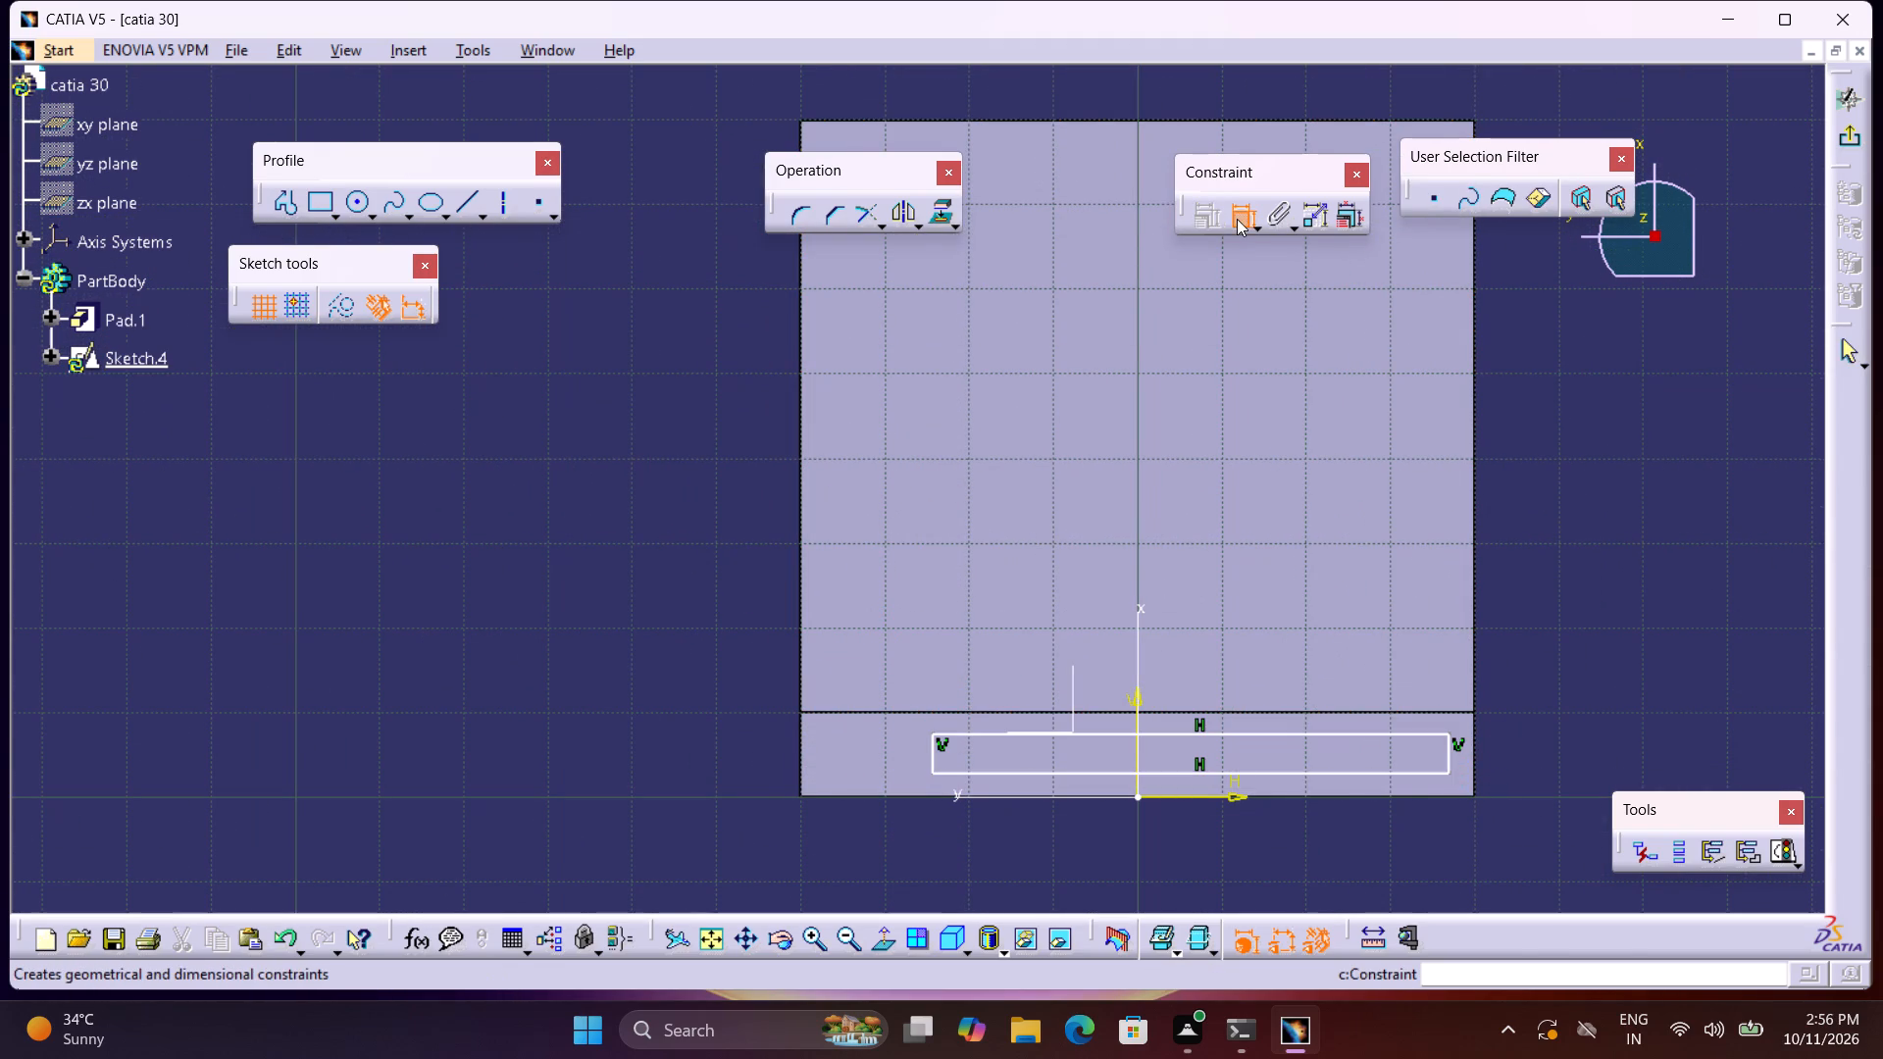
click(1237, 219)
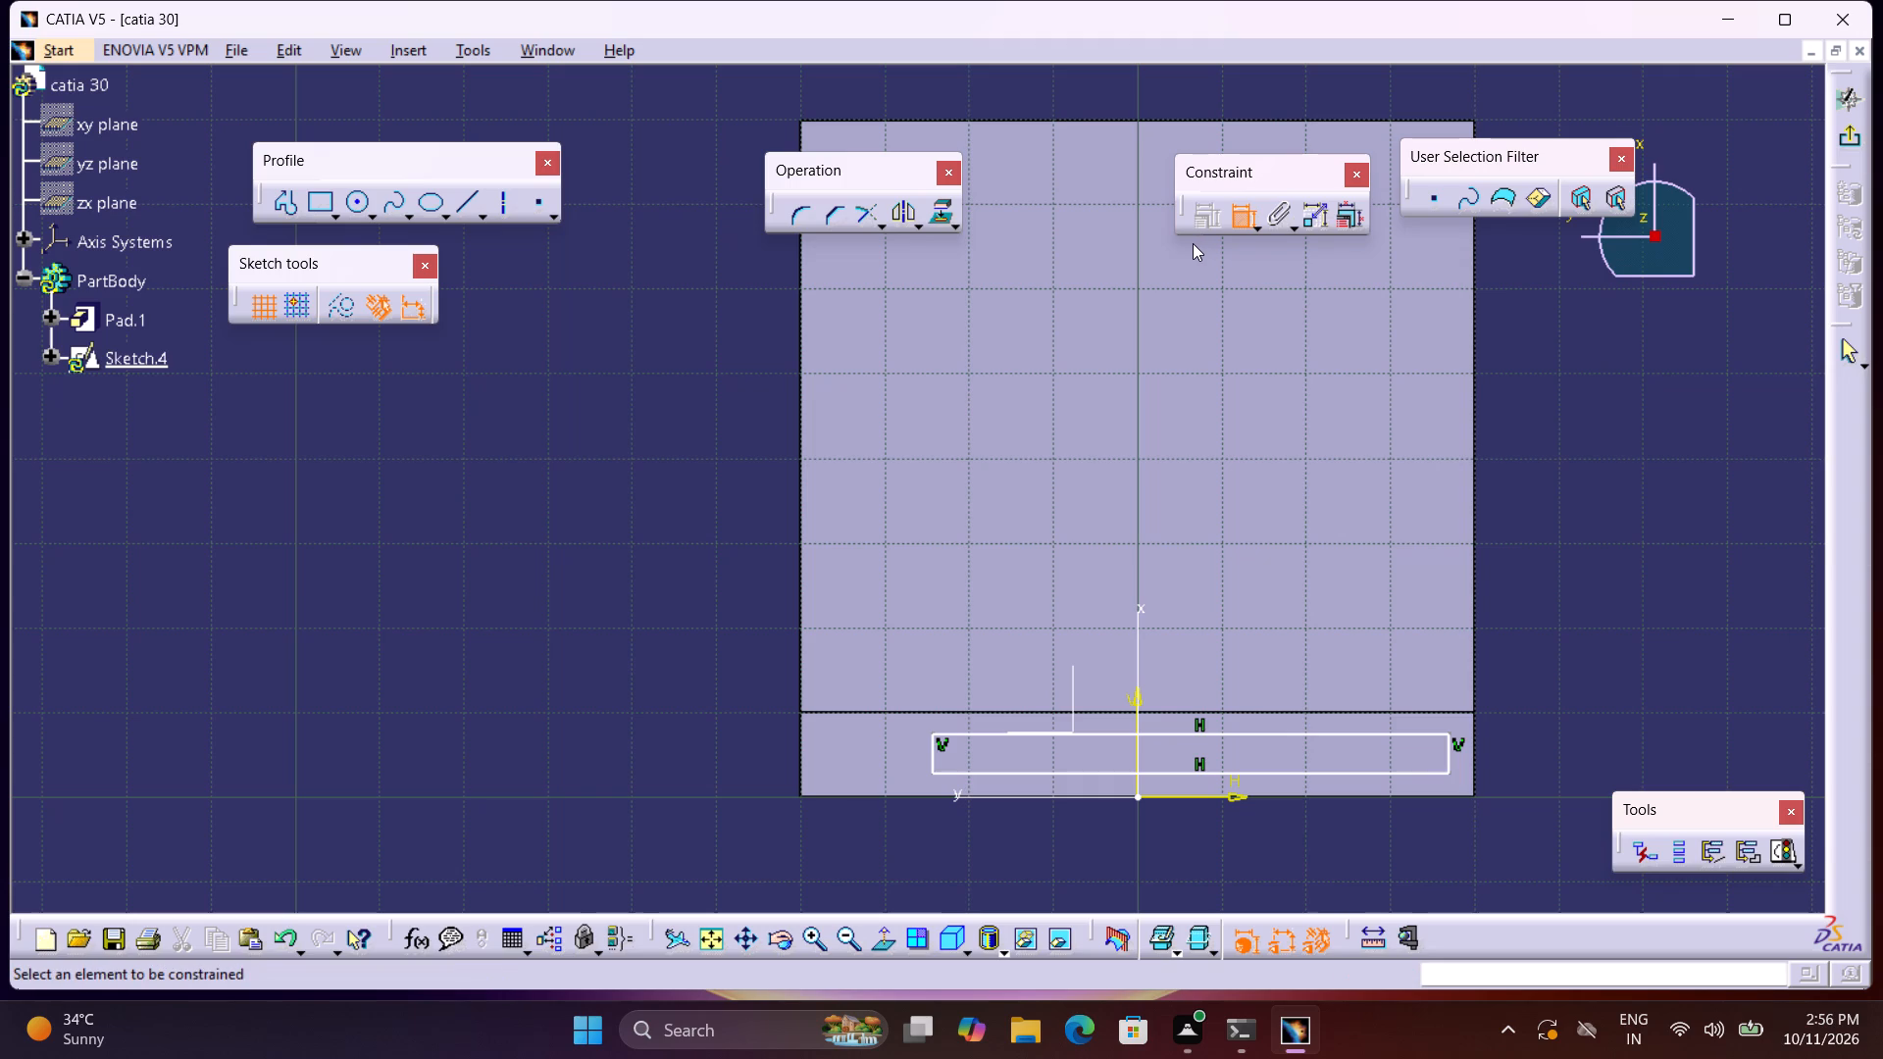
click(936, 755)
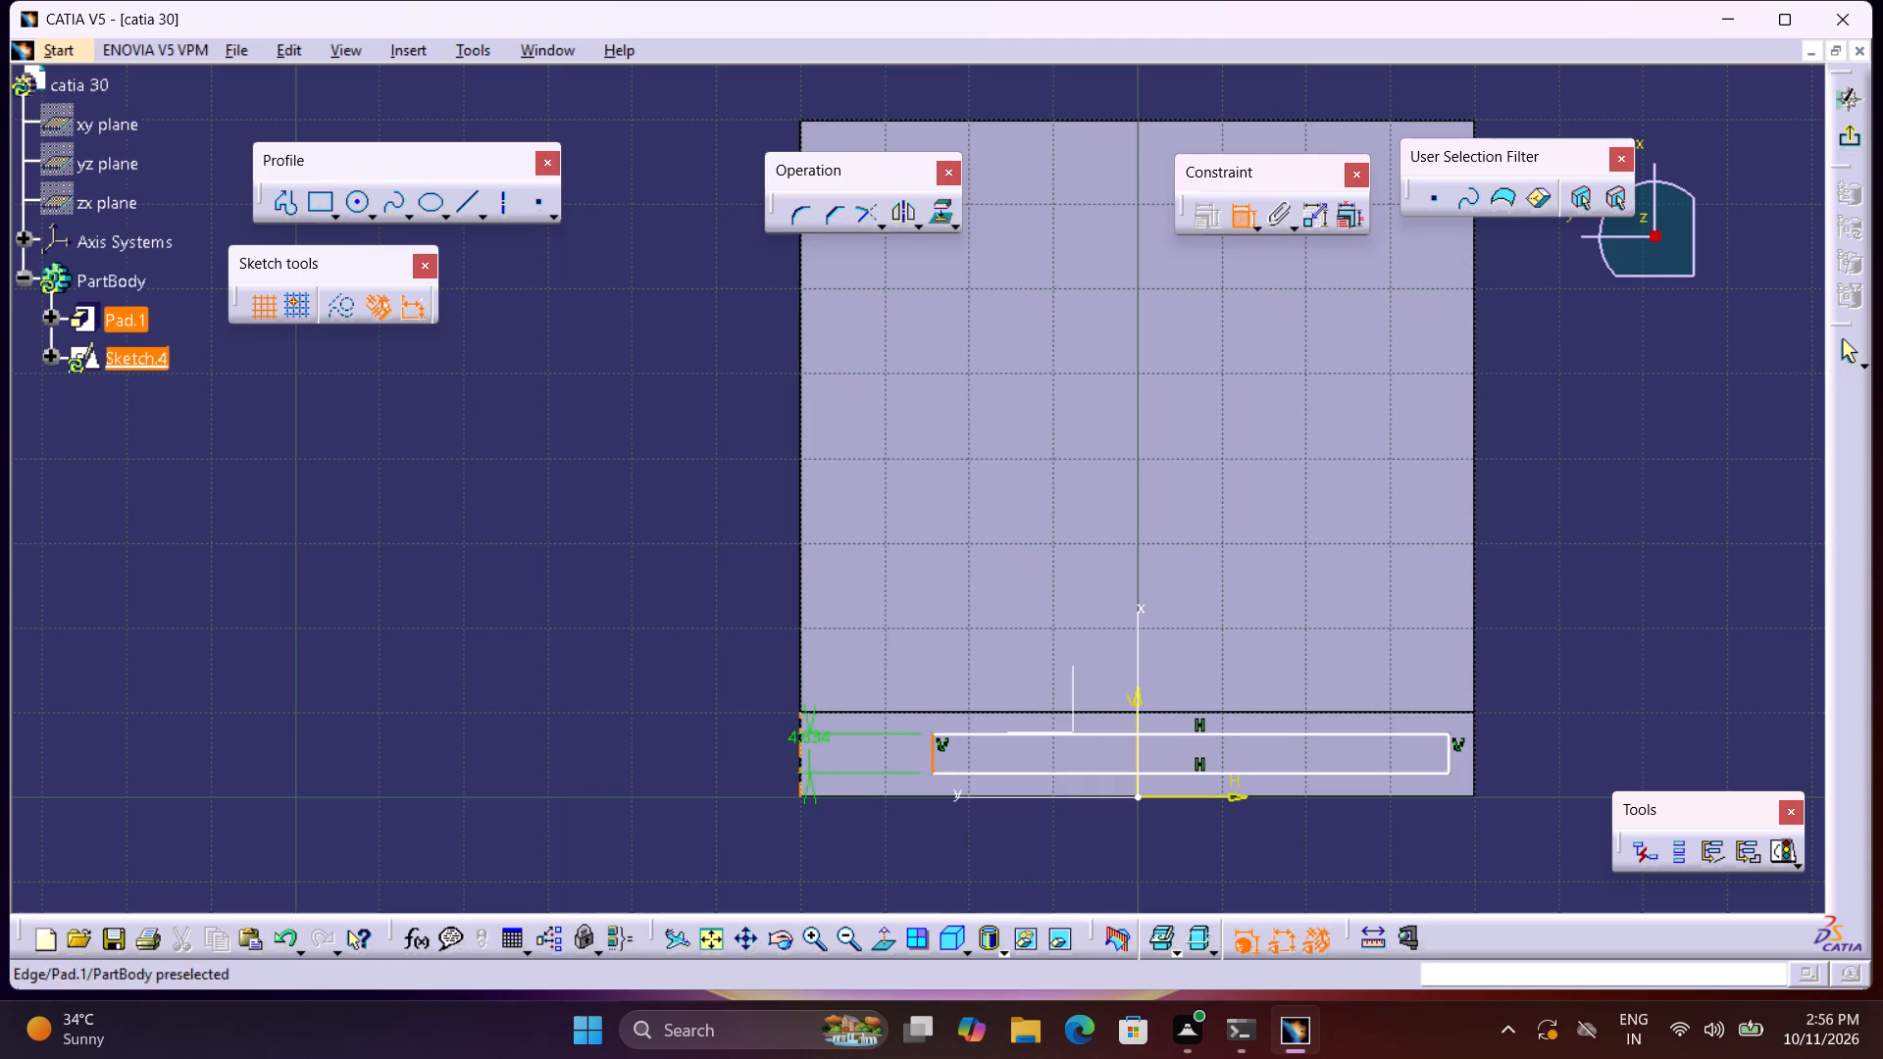
click(801, 740)
click(864, 850)
double_click(869, 844)
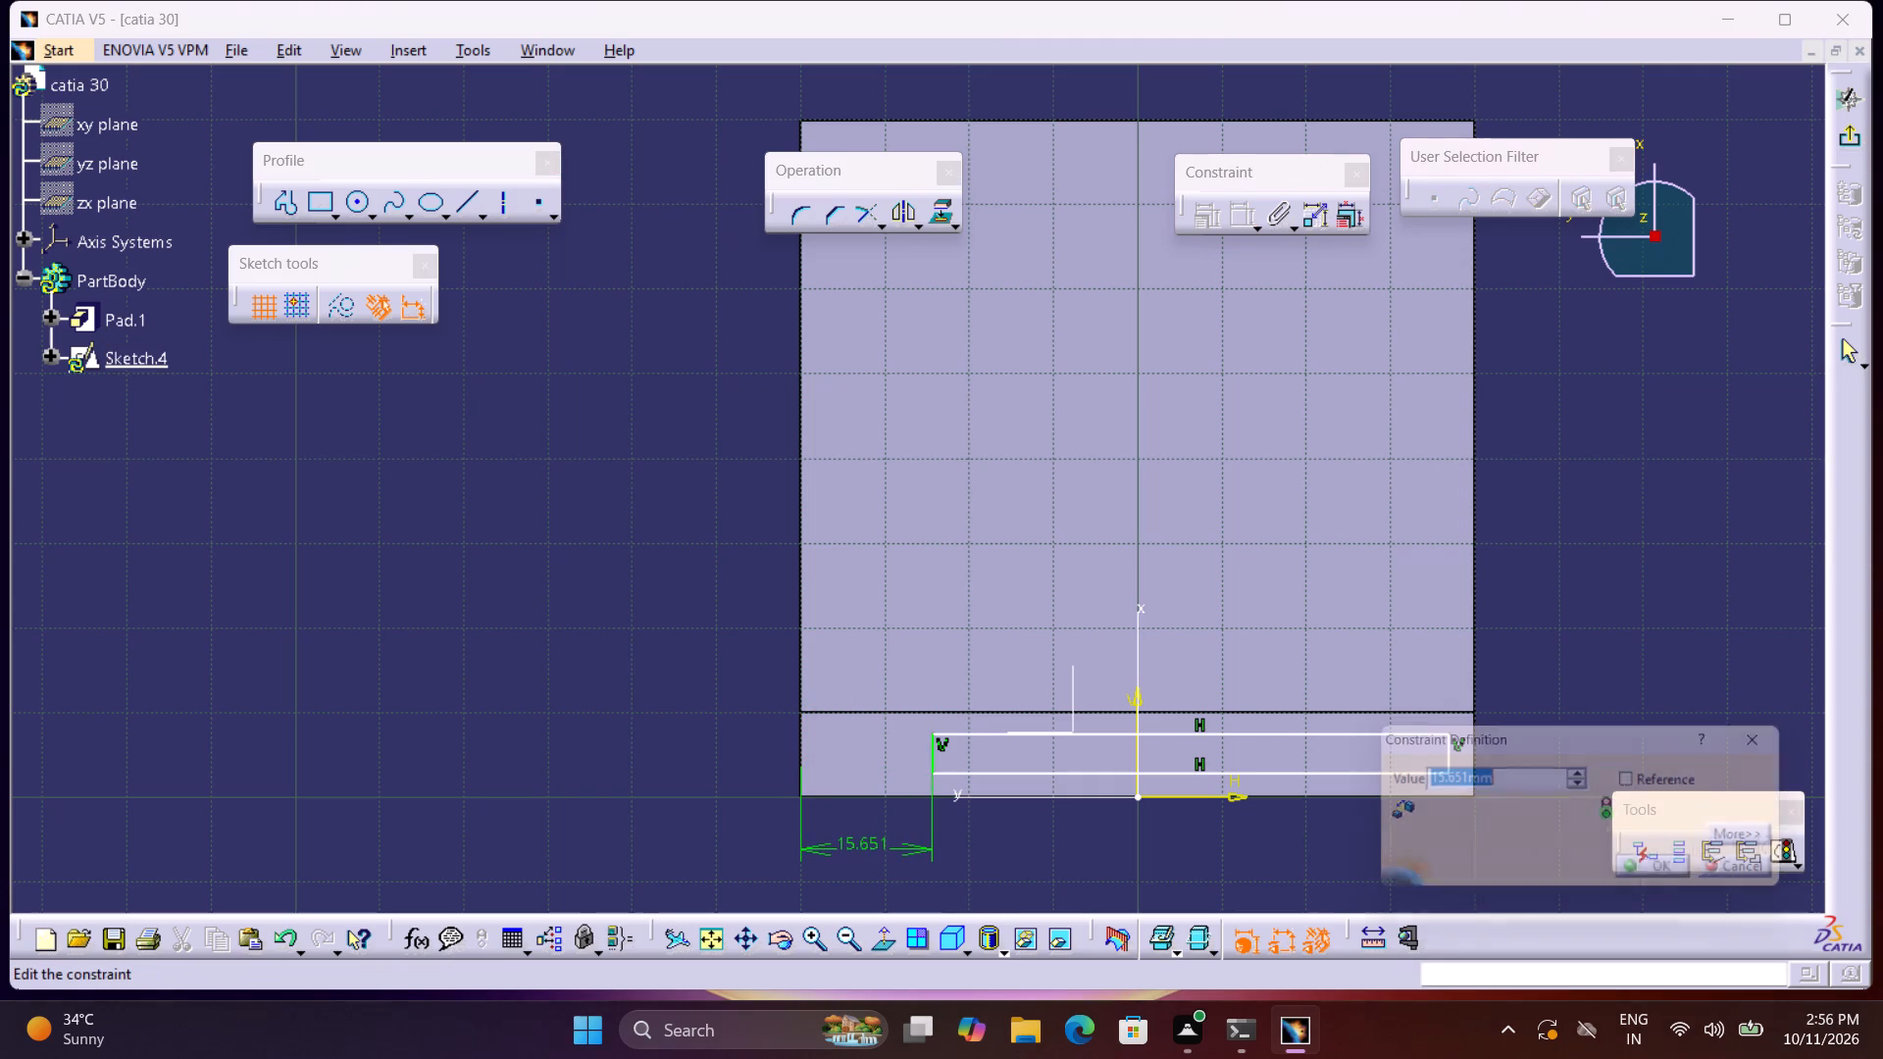
text(15)
key(Return)
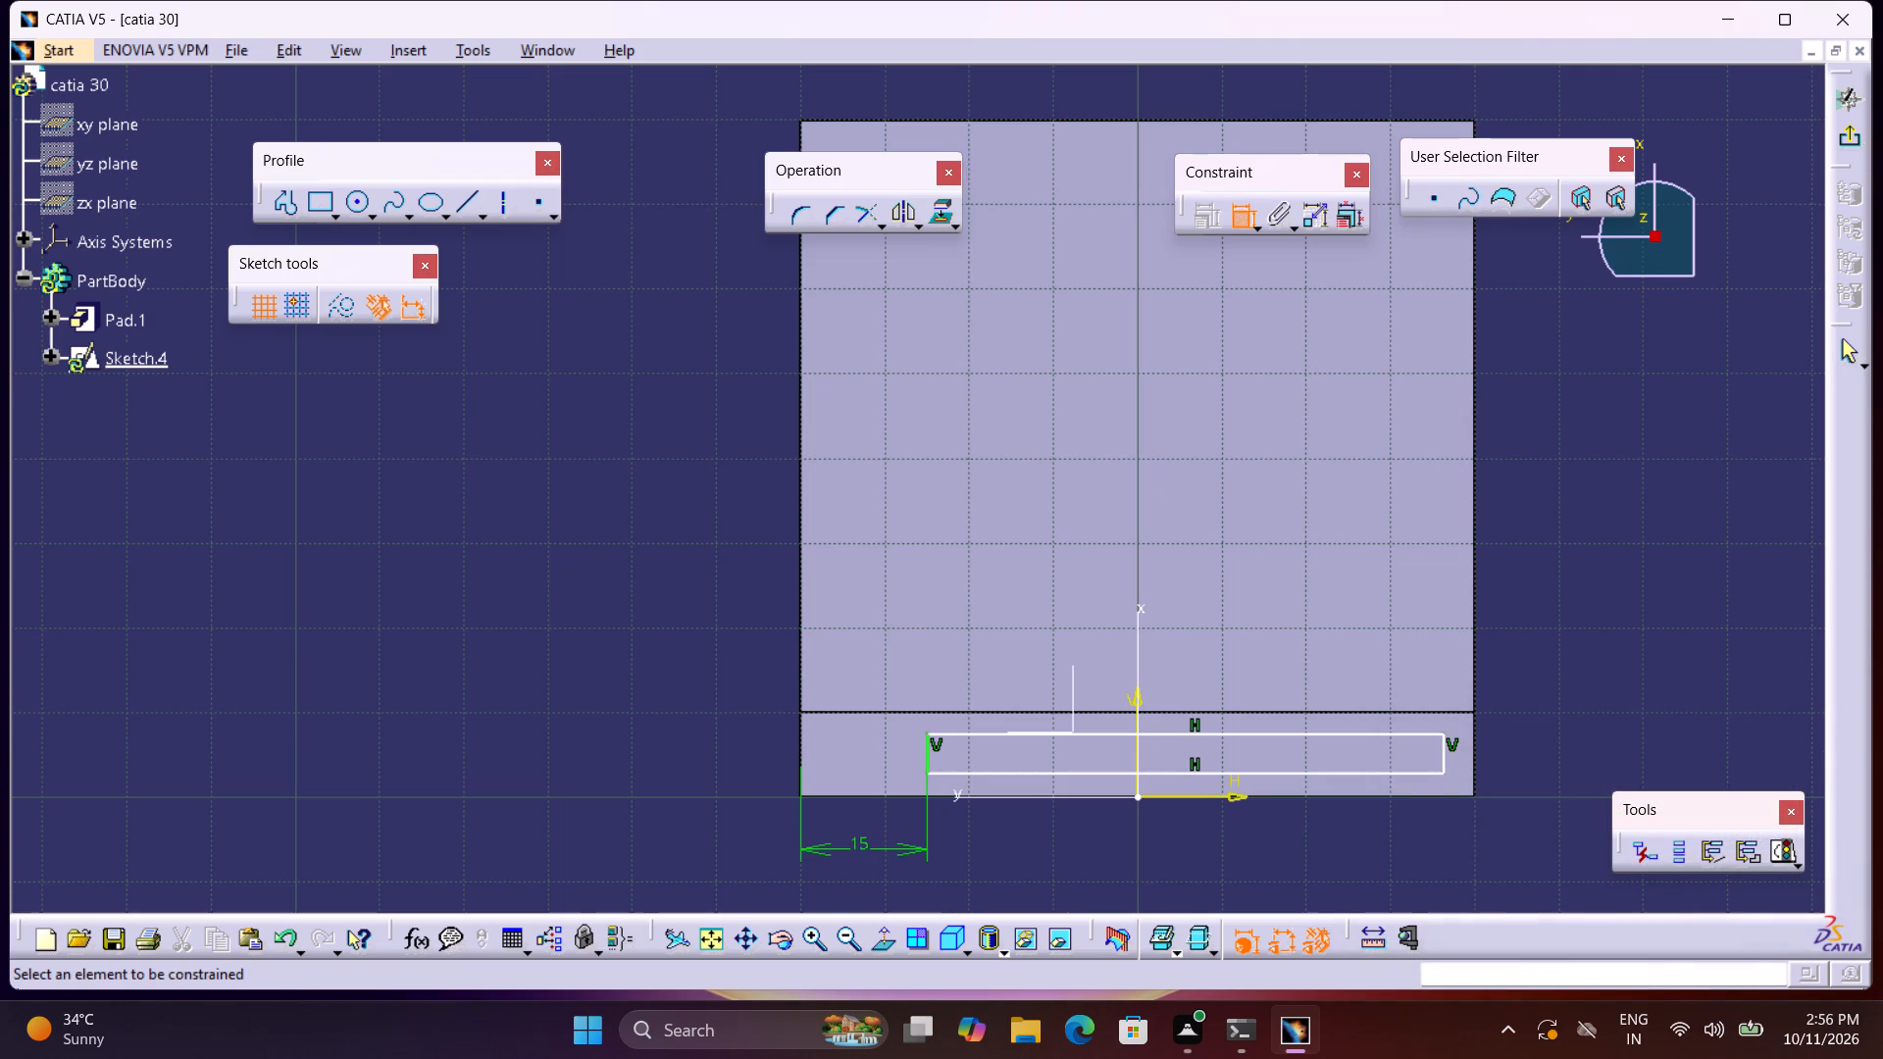
Make the rectangle's two long sides and other short side coincident with the raised end's top edges, and exit the sketch.
click(982, 734)
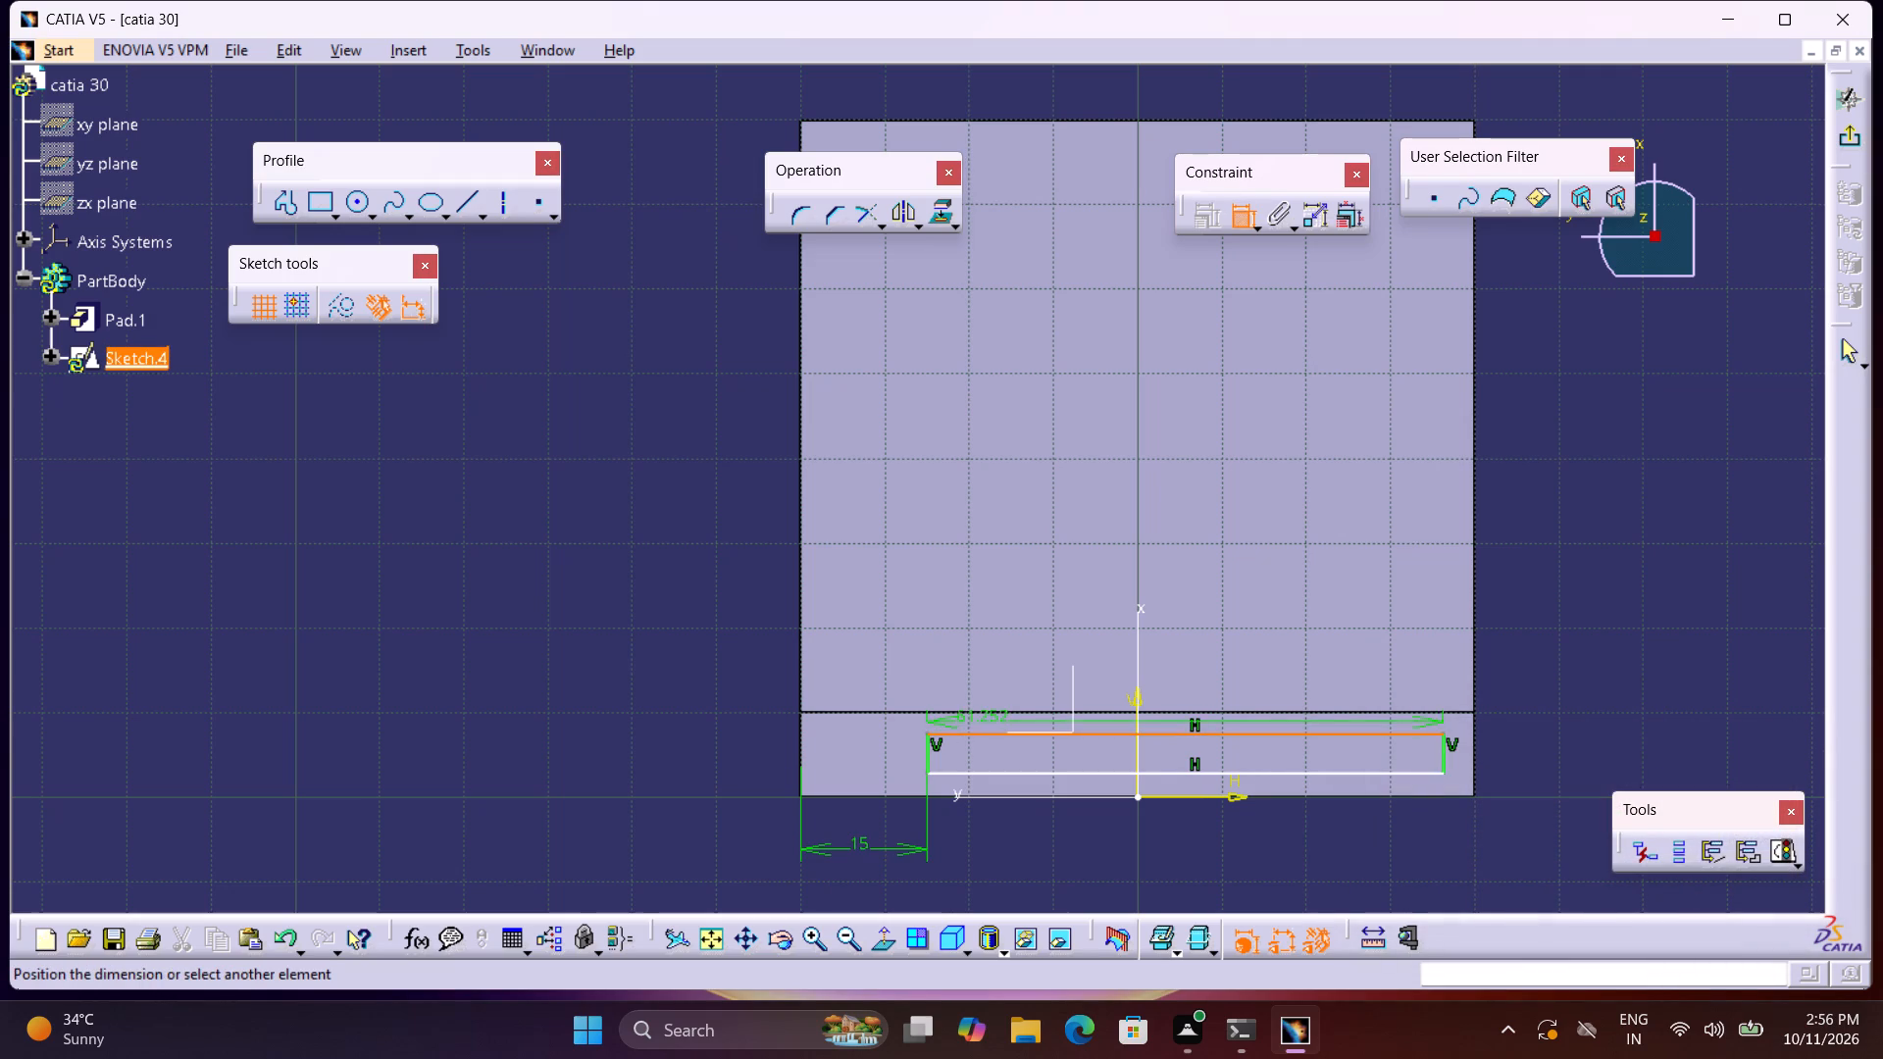
click(984, 716)
right_click(984, 716)
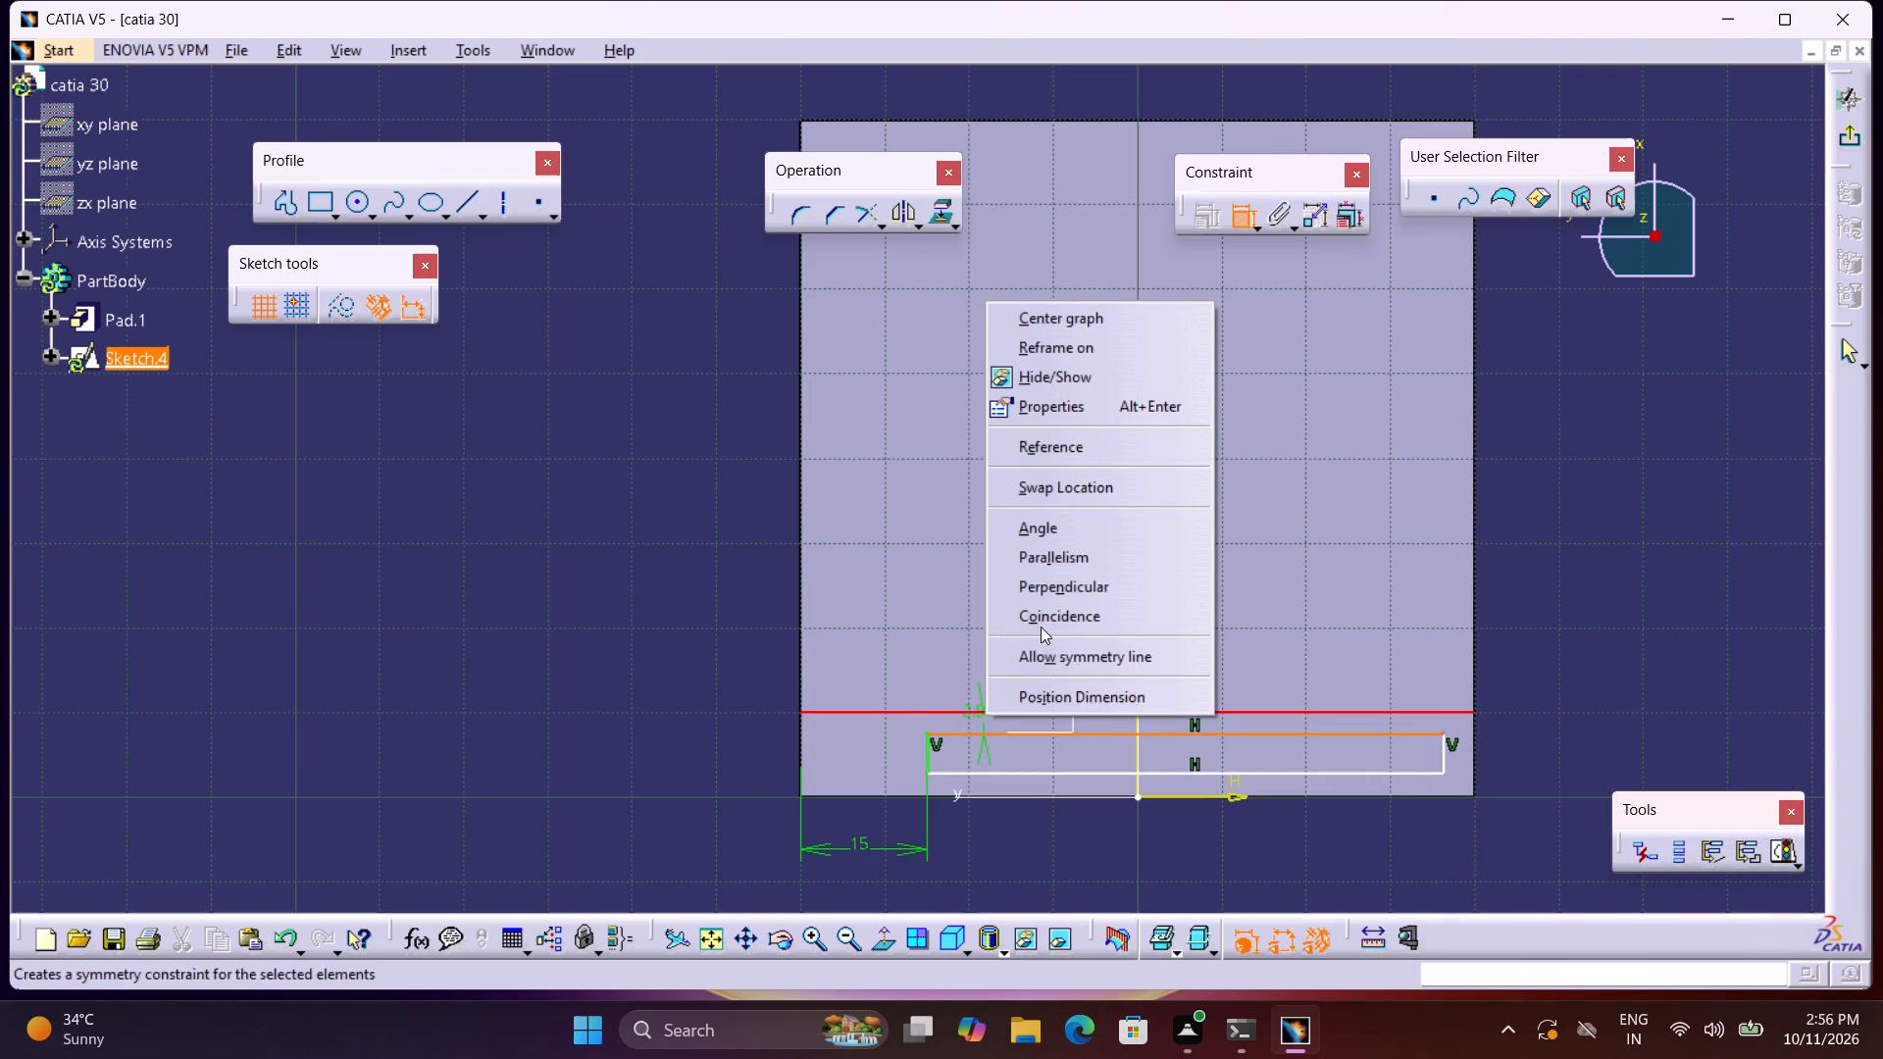
click(1041, 627)
click(1028, 773)
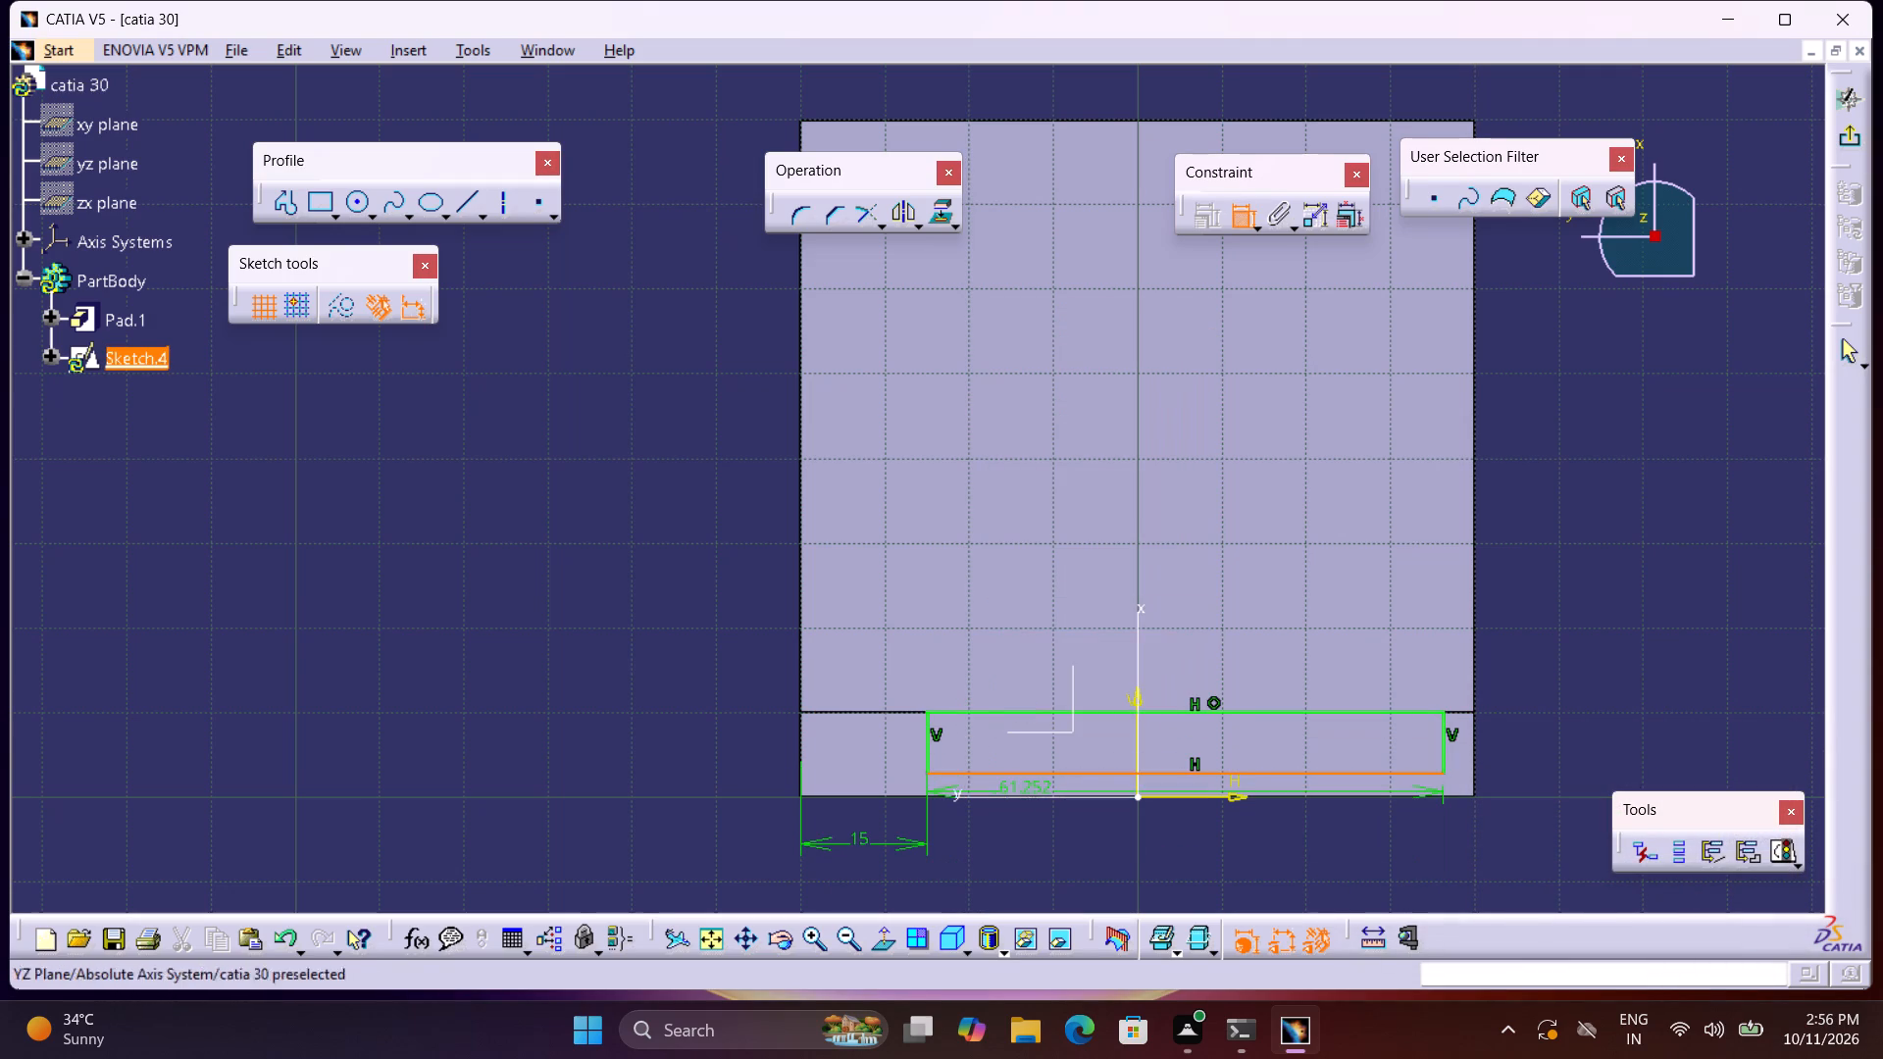
click(1027, 799)
right_click(1027, 799)
click(1064, 701)
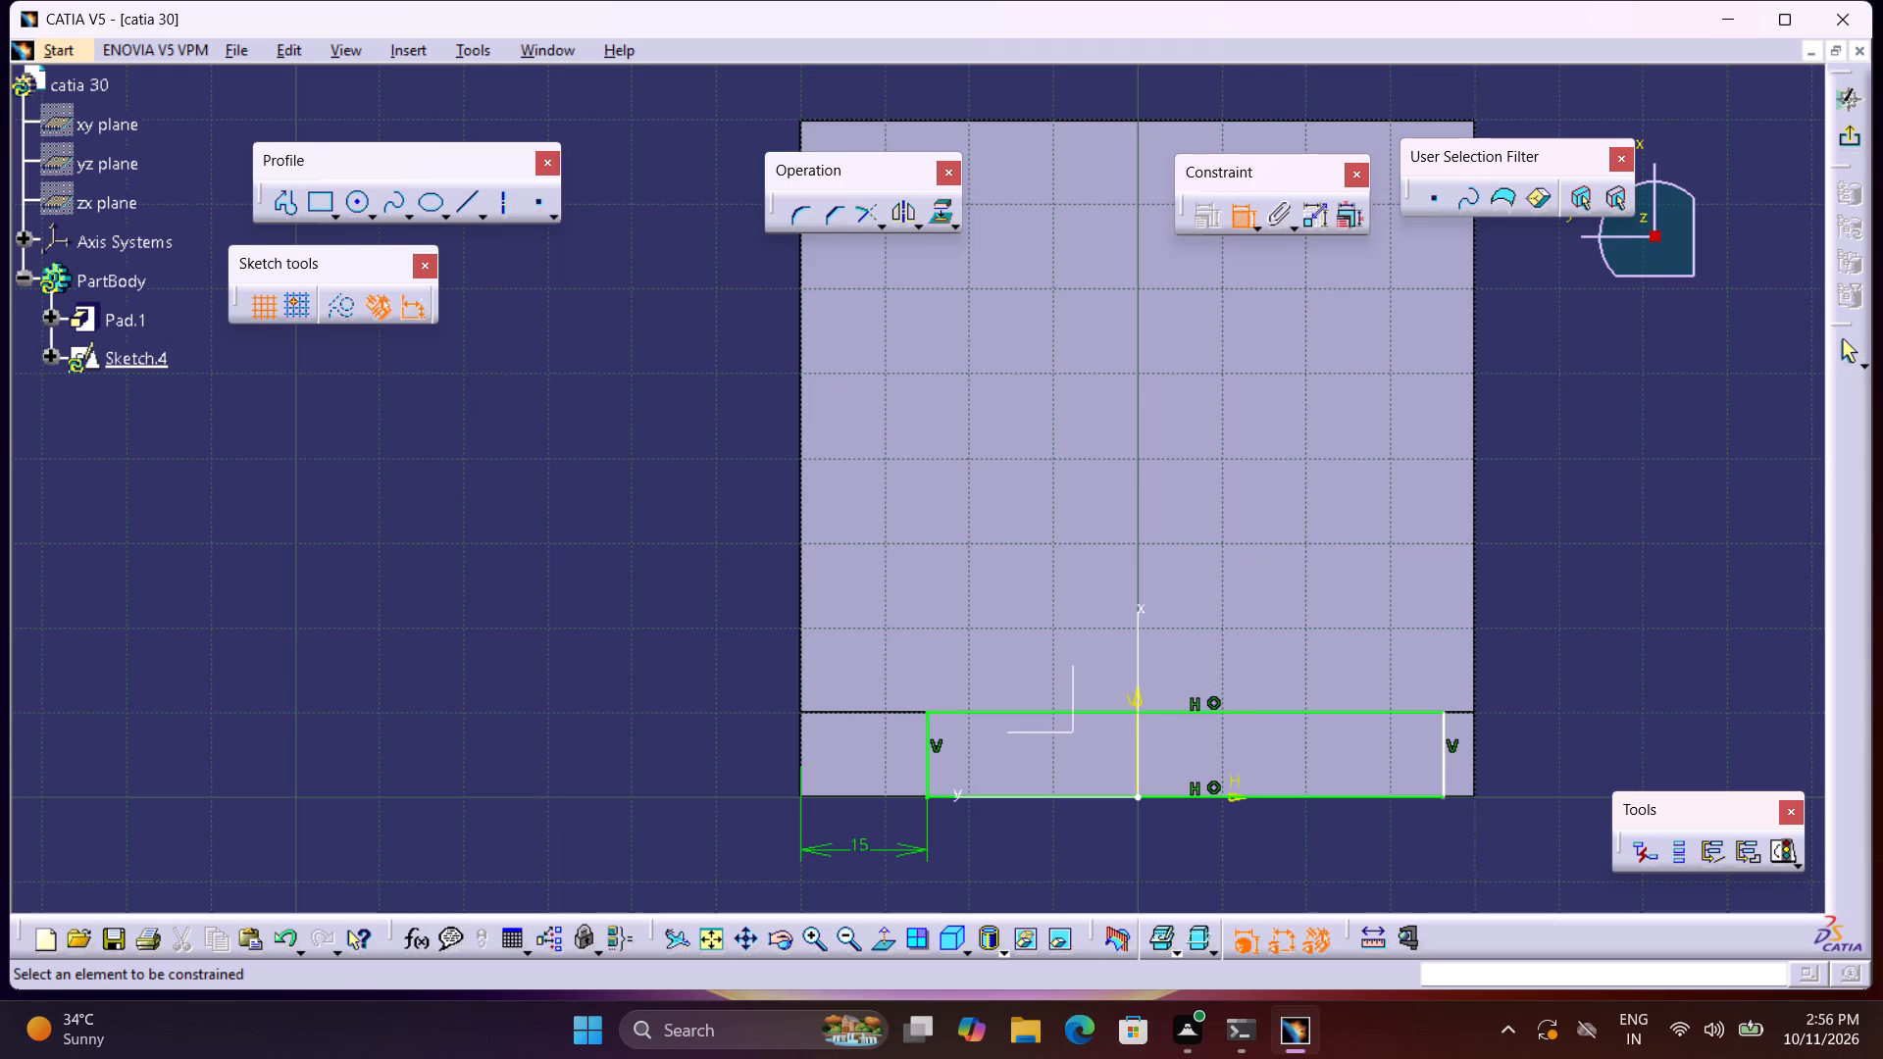
click(1442, 777)
click(1475, 757)
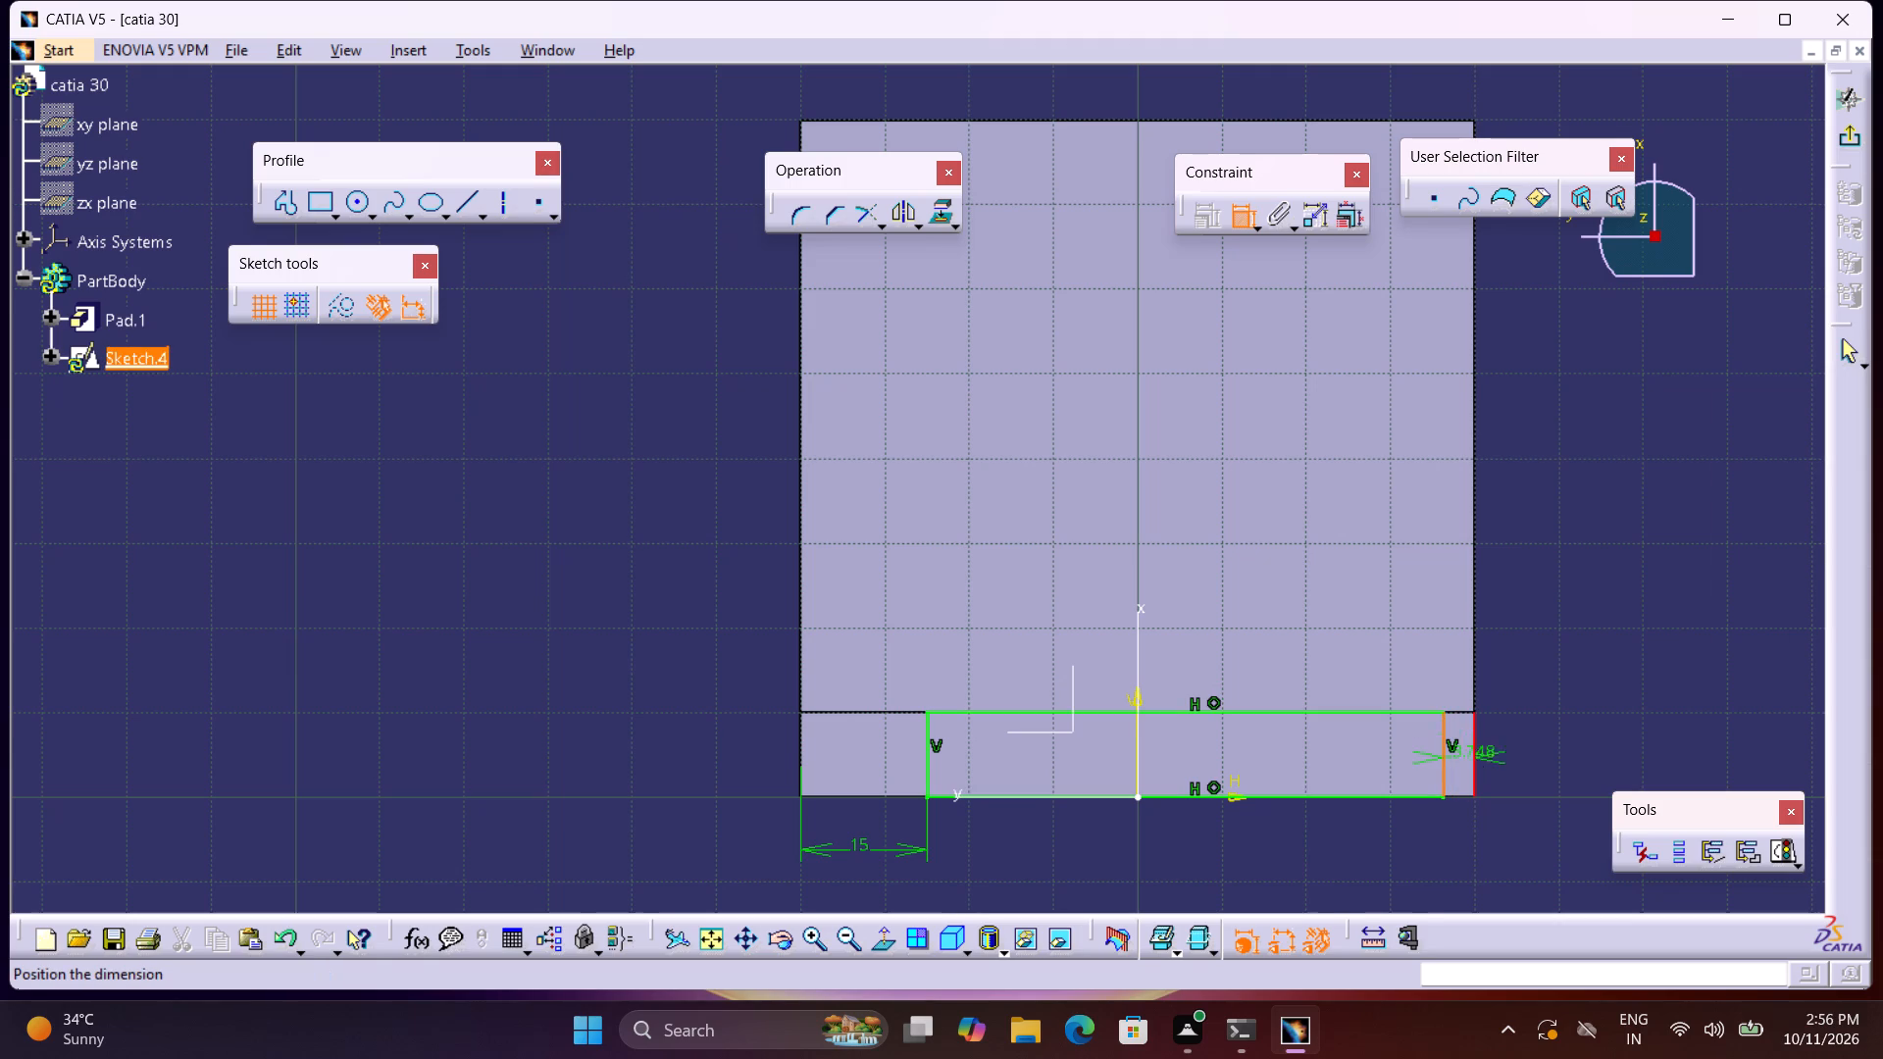
right_click(1472, 755)
click(1500, 656)
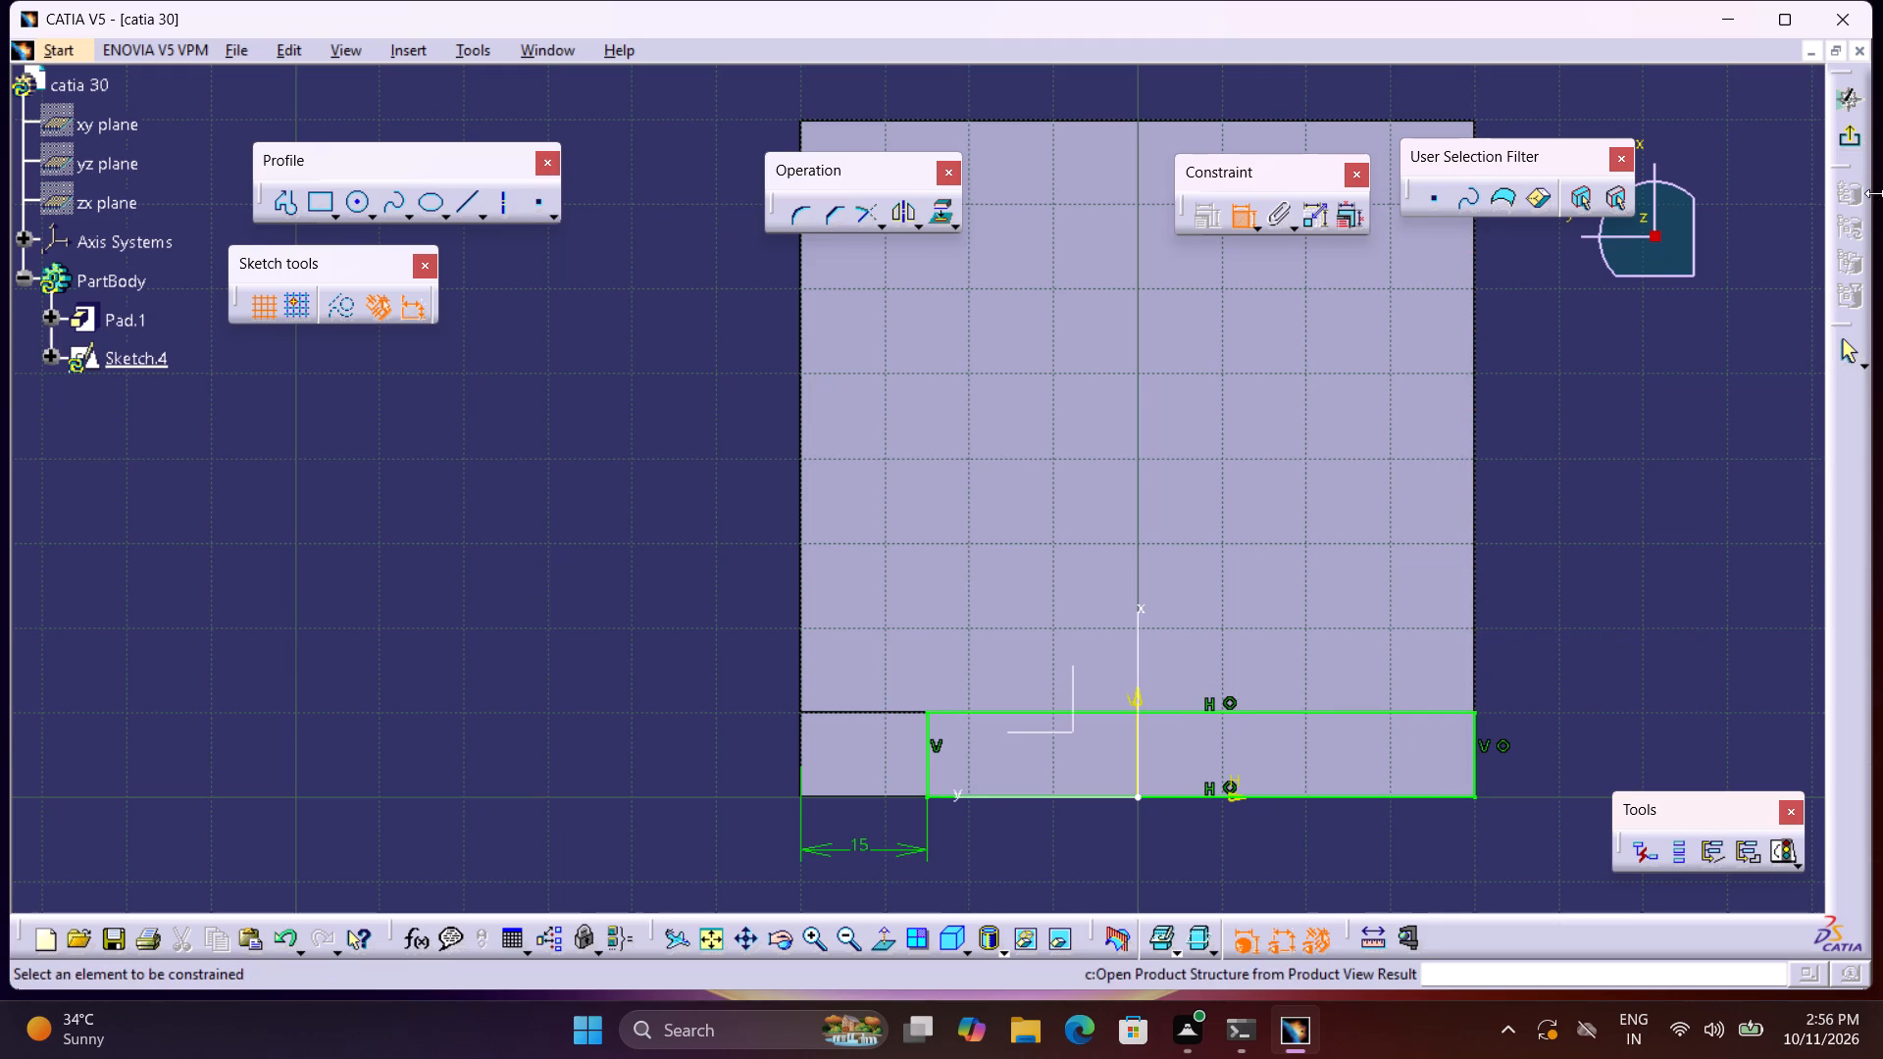
click(1853, 149)
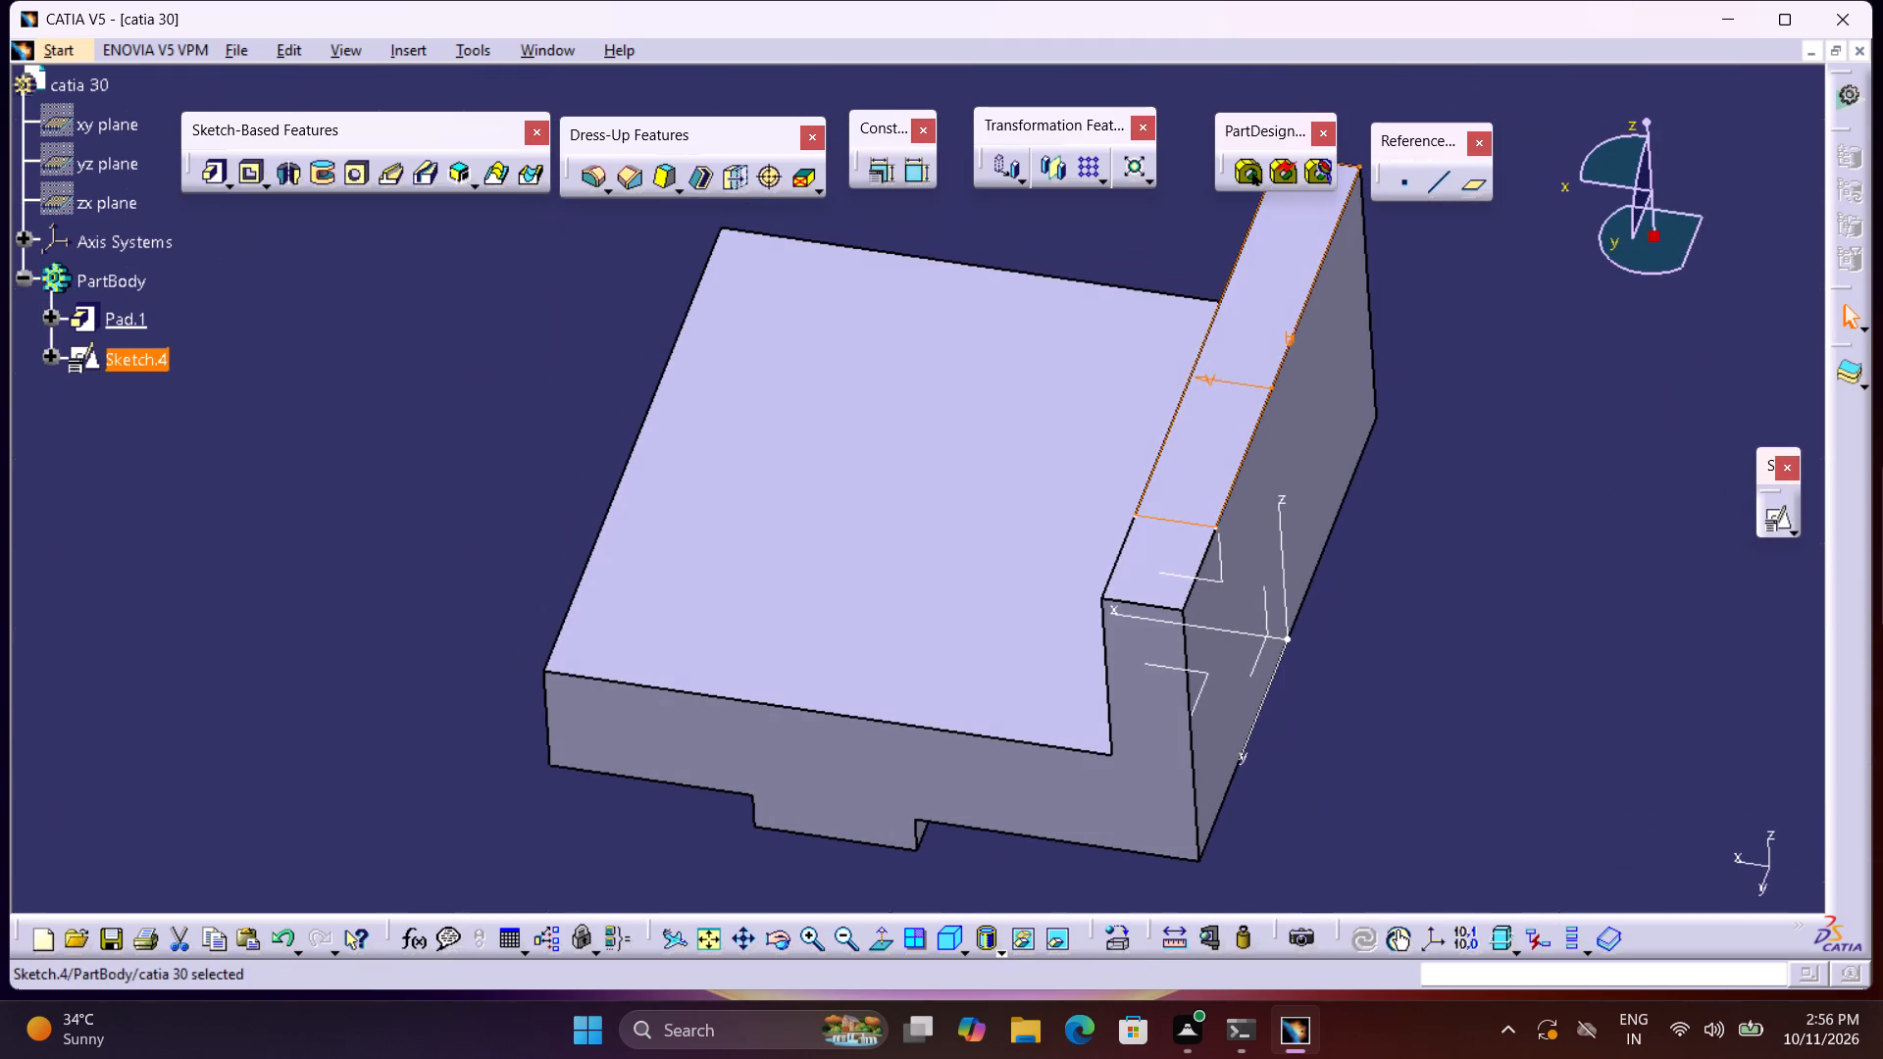
Pocket the rectangle sketch 25 mm deep through the raised end.
click(254, 179)
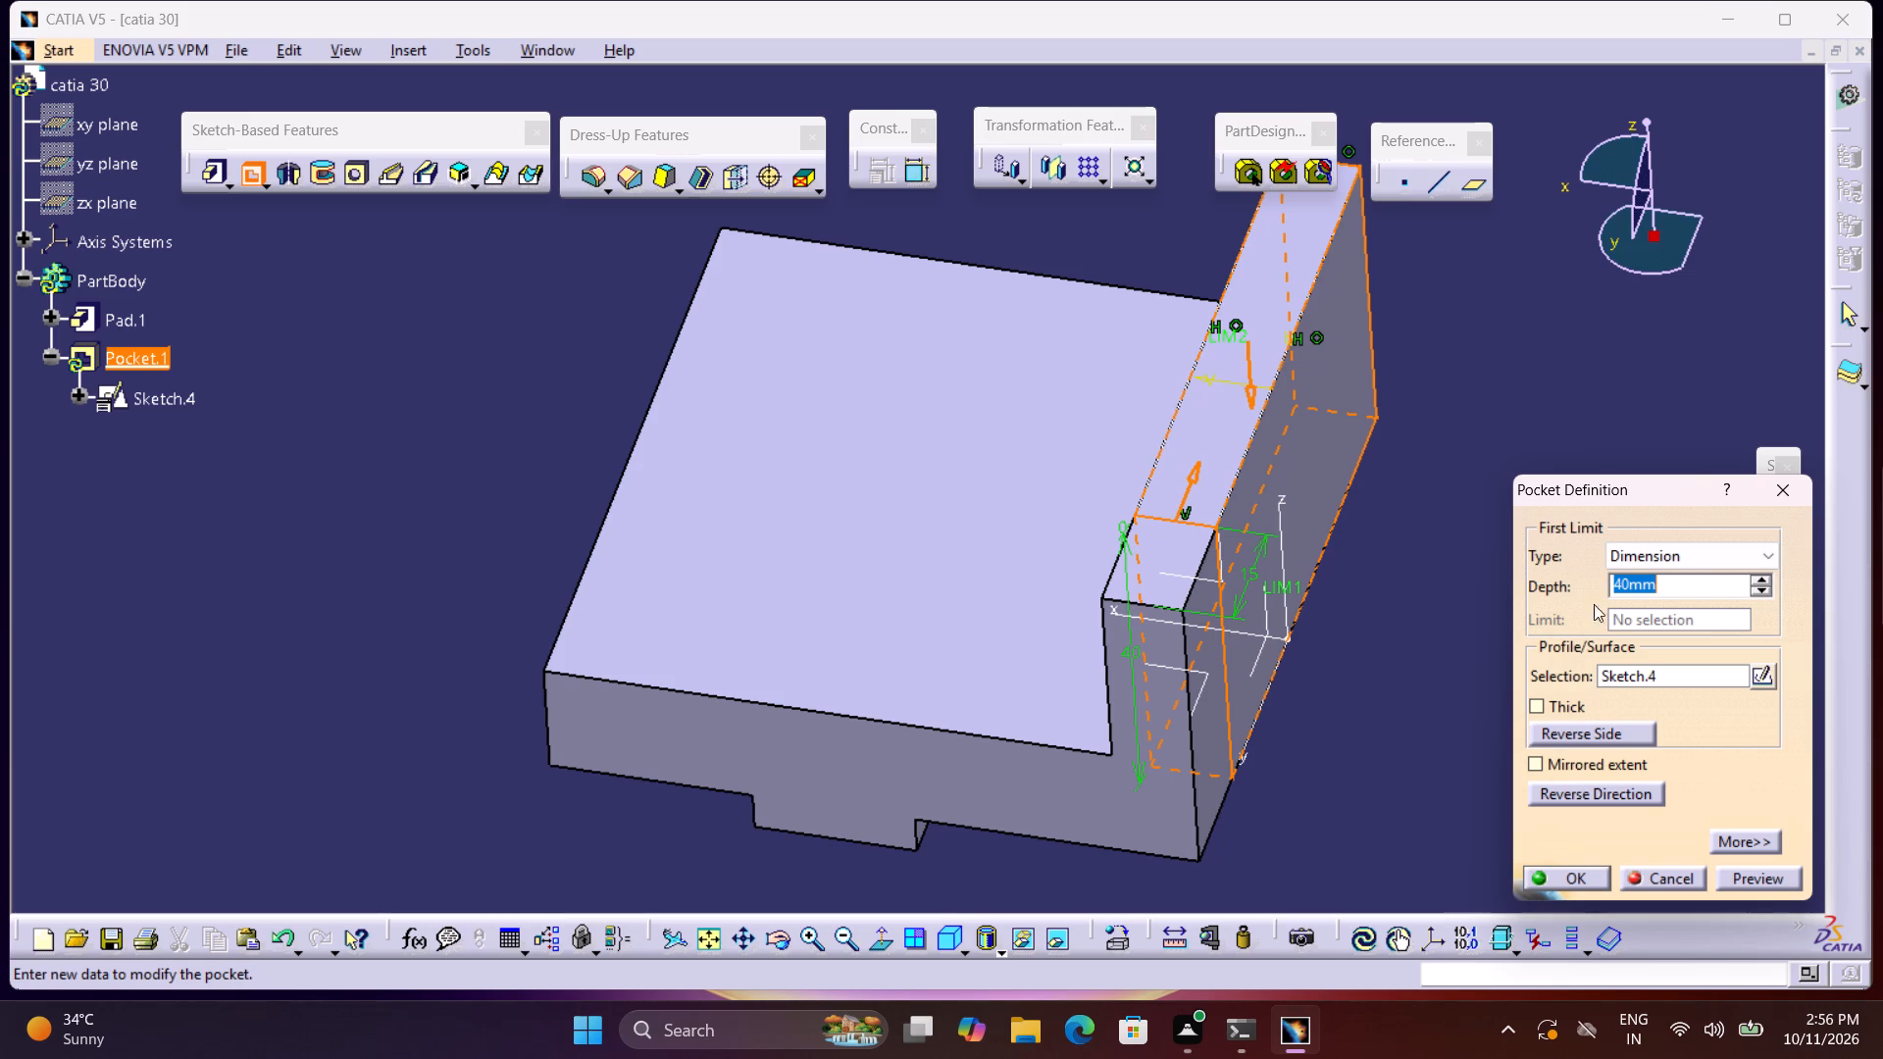
text(25)
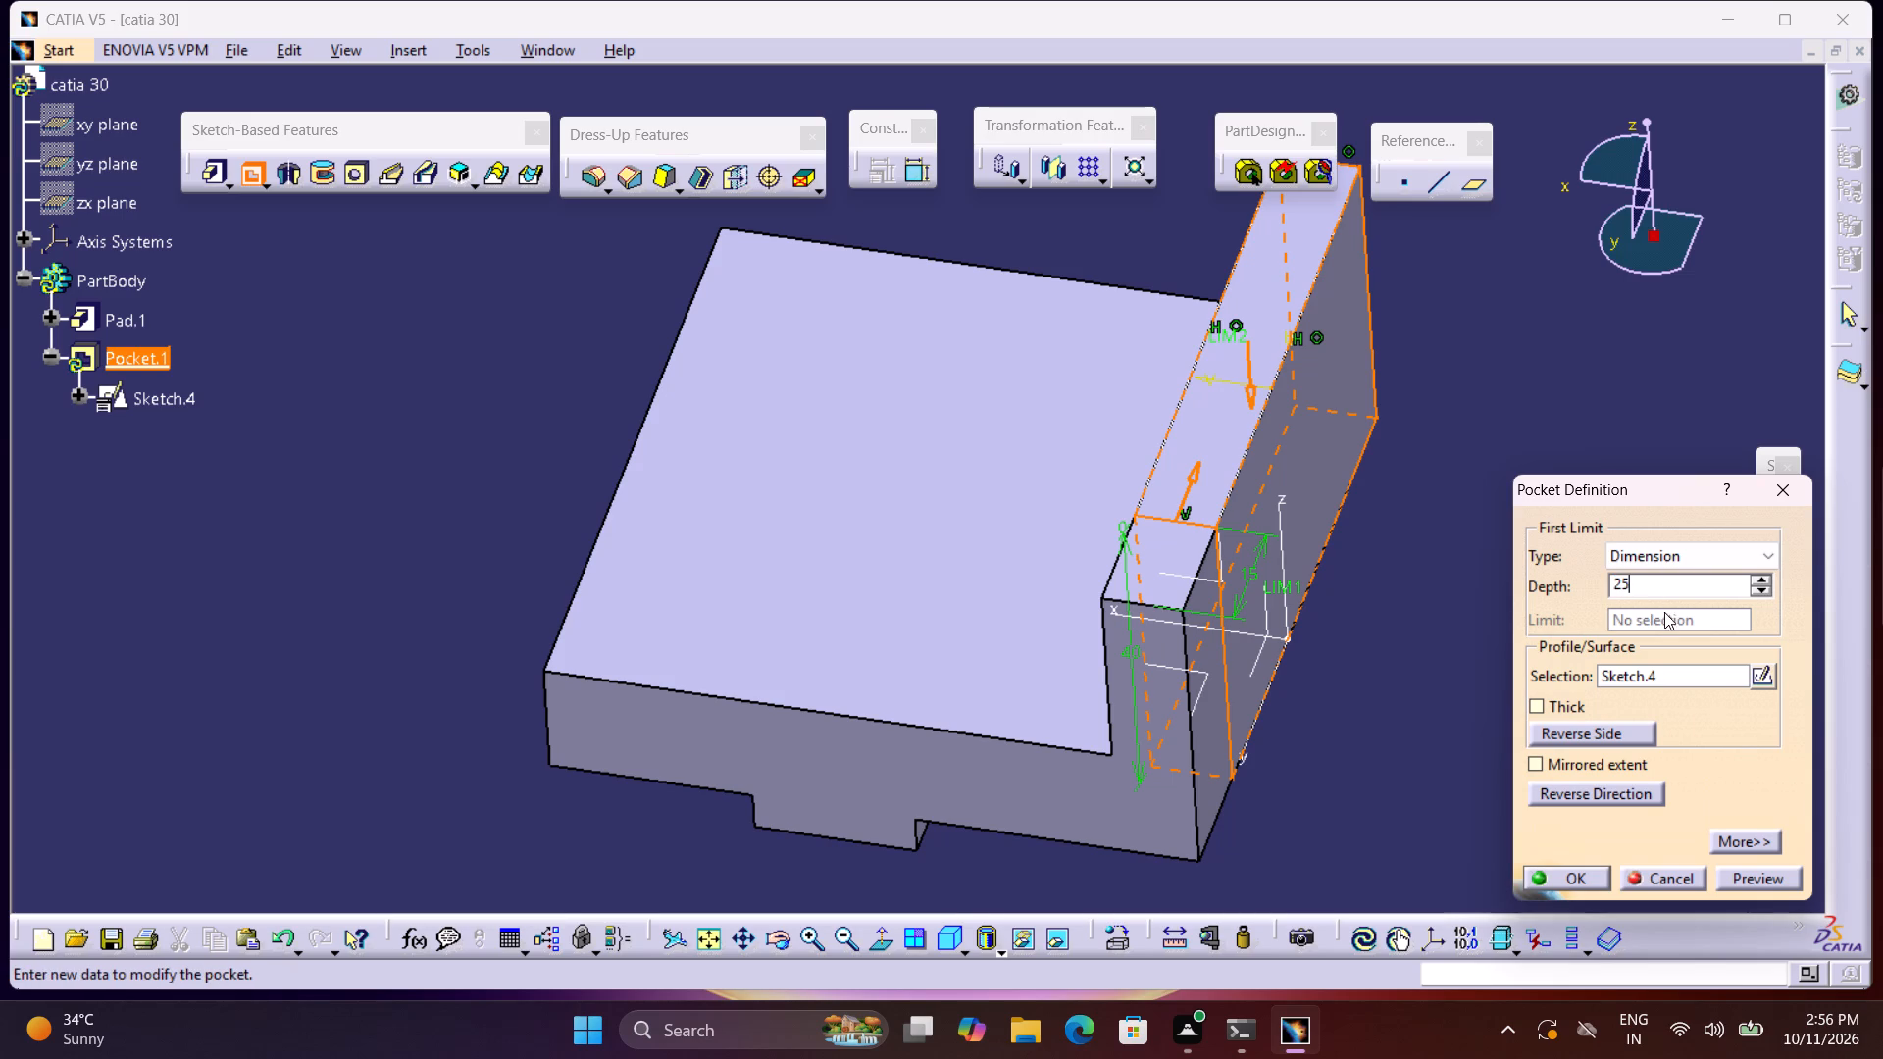
click(1750, 870)
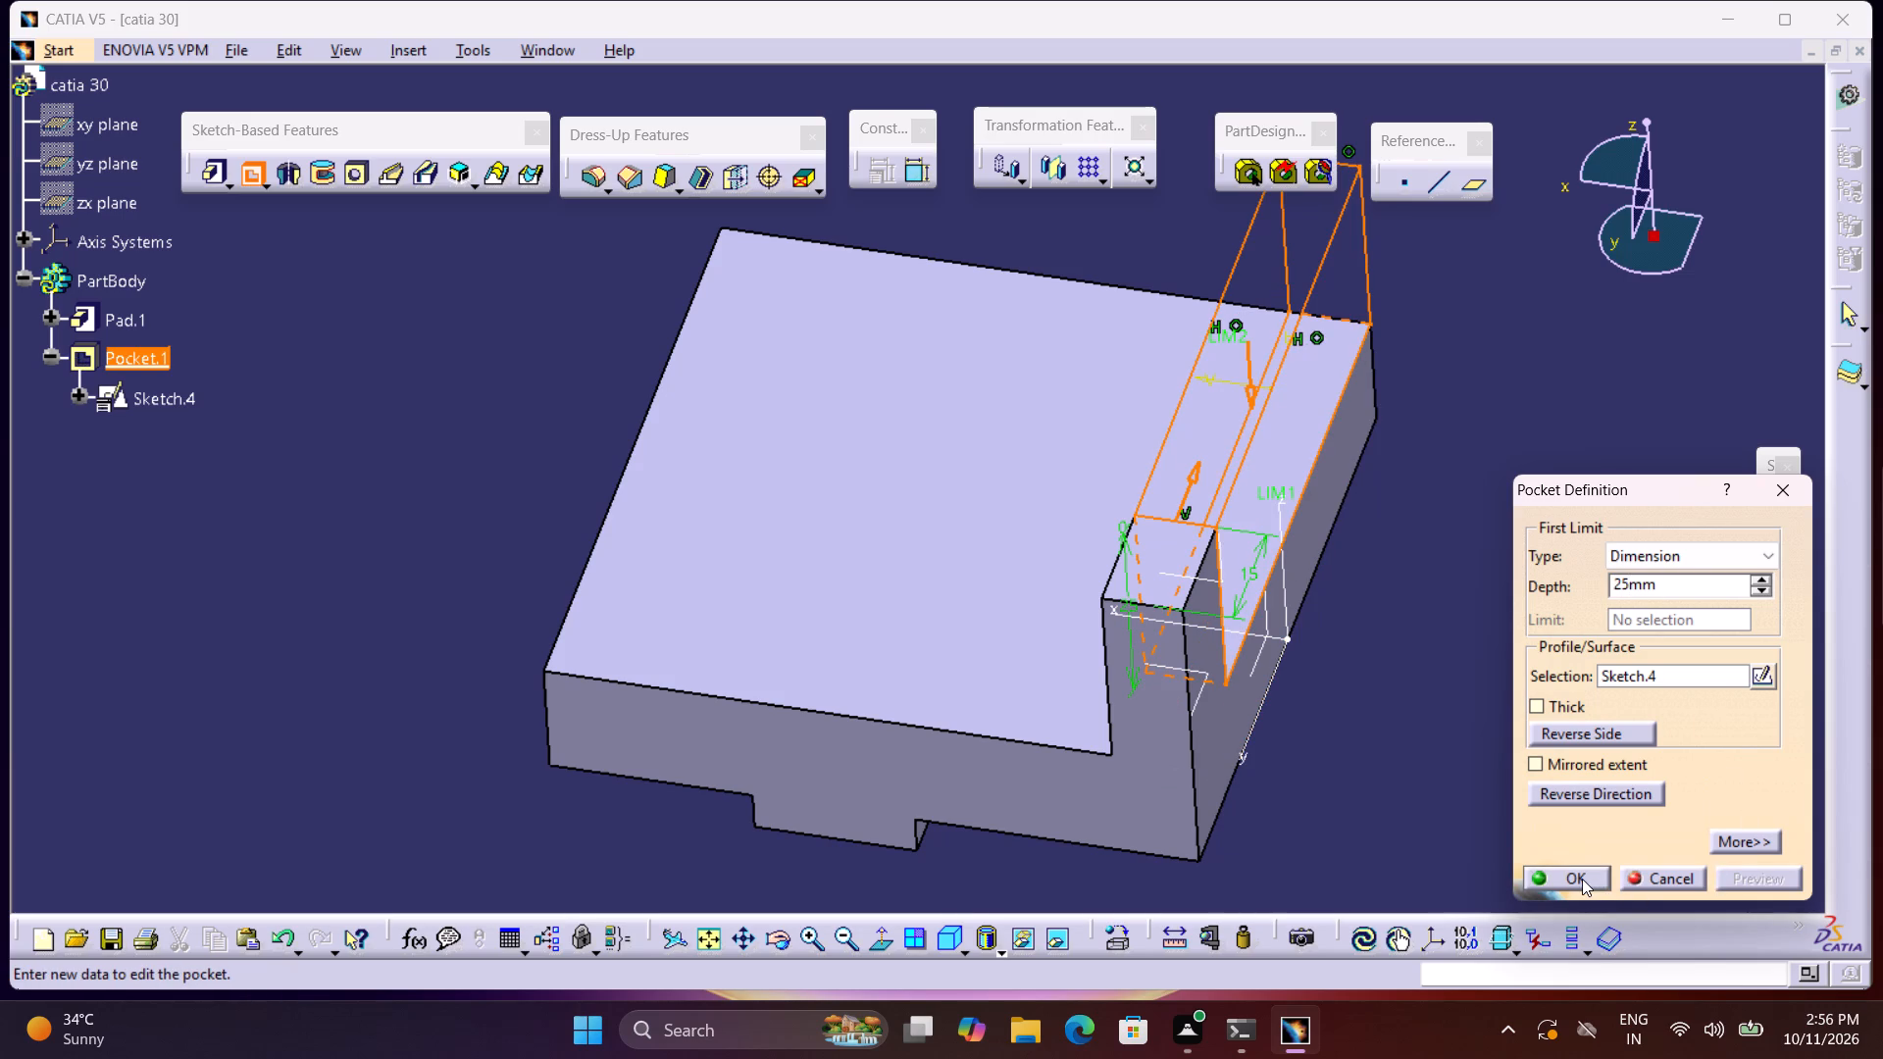
click(1582, 879)
click(1446, 741)
Create a positioned sketch on the base's large top face, swapping the axes and reversing the H direction.
middle_drag(1618, 594, 1233, 668)
right_drag(1493, 606, 1231, 668)
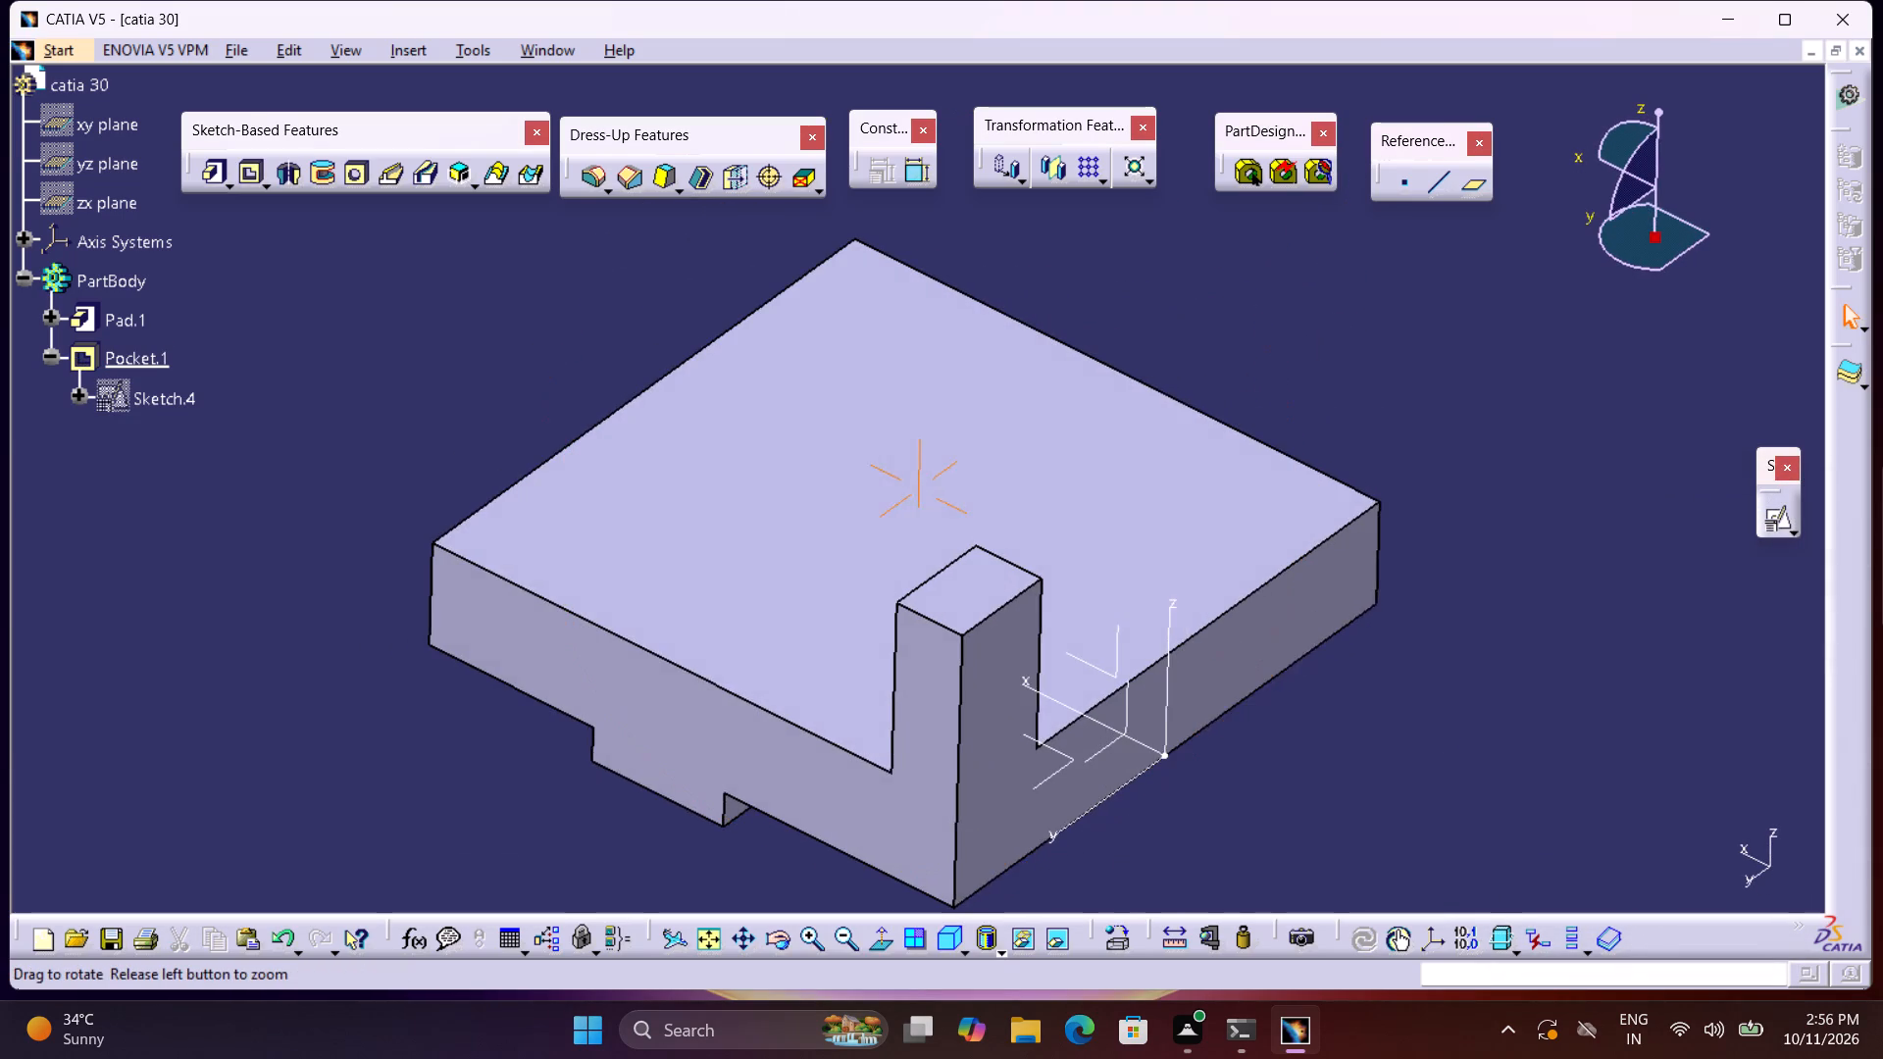
middle_drag(1233, 668, 1238, 668)
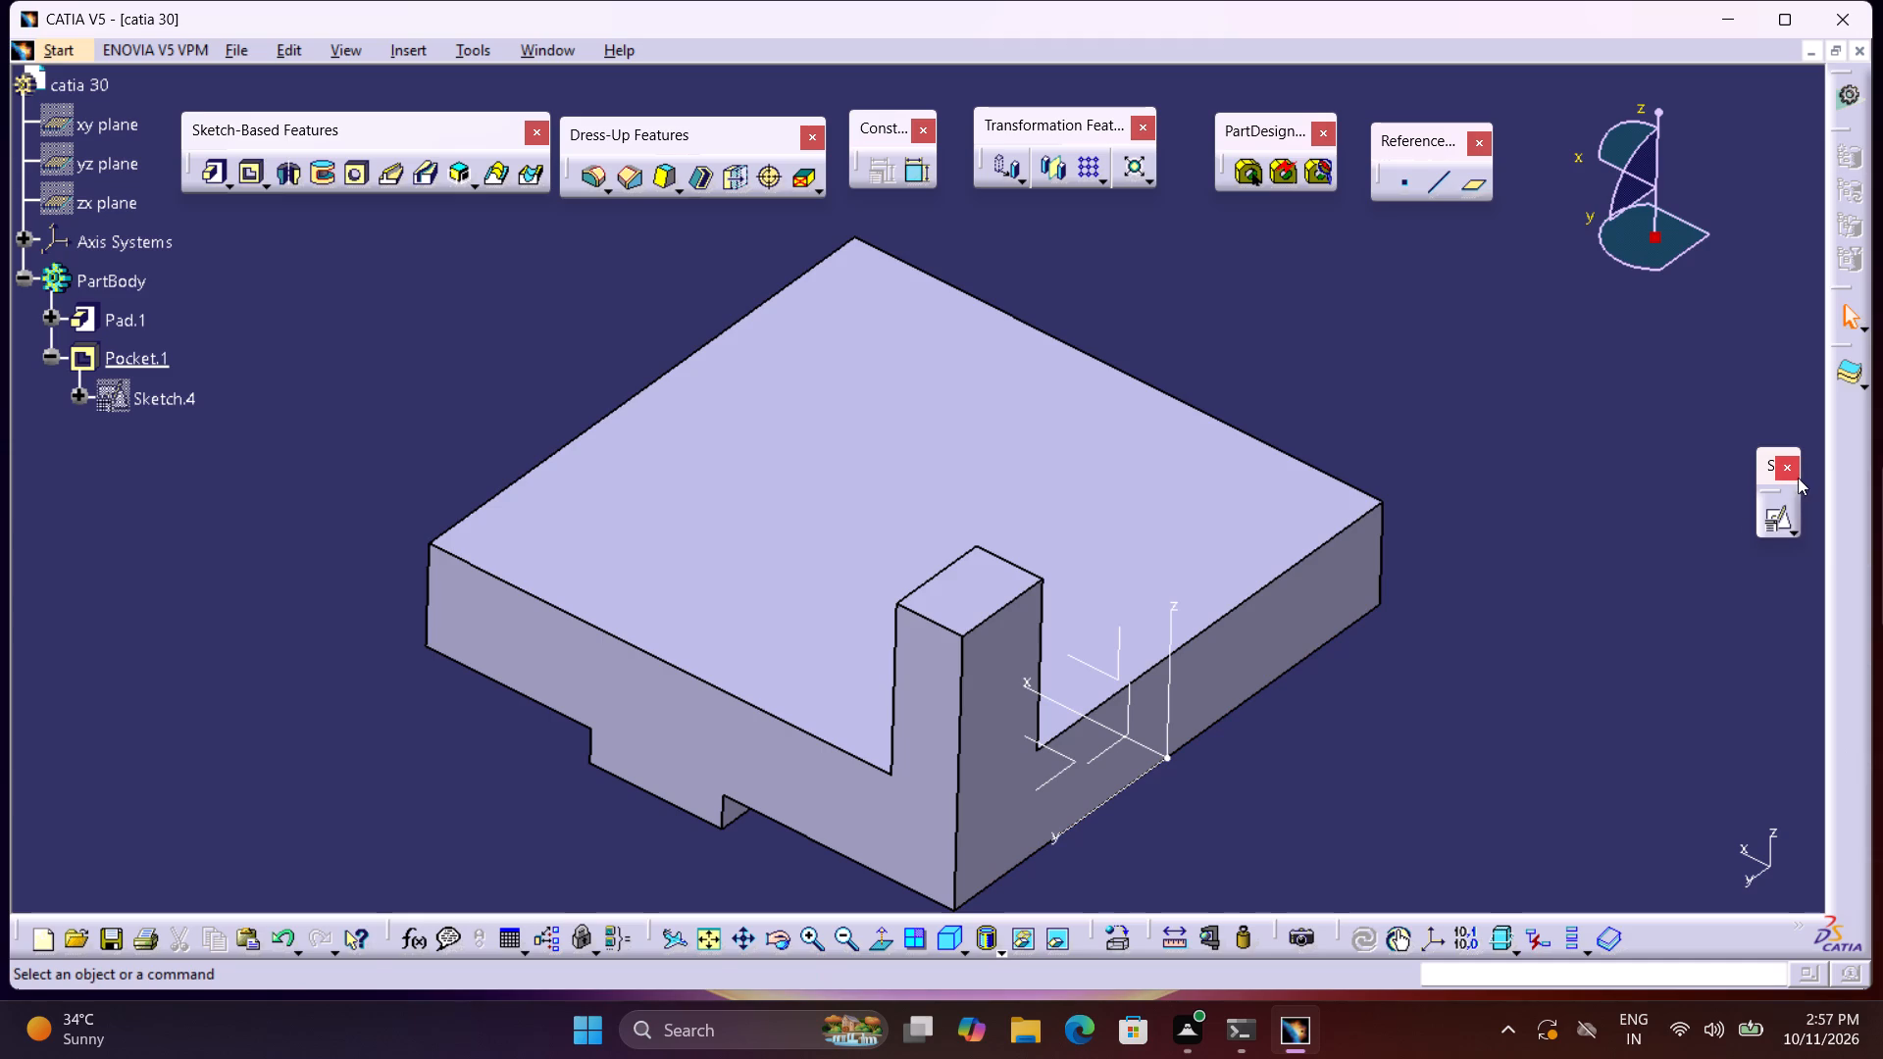
click(1772, 528)
click(1071, 538)
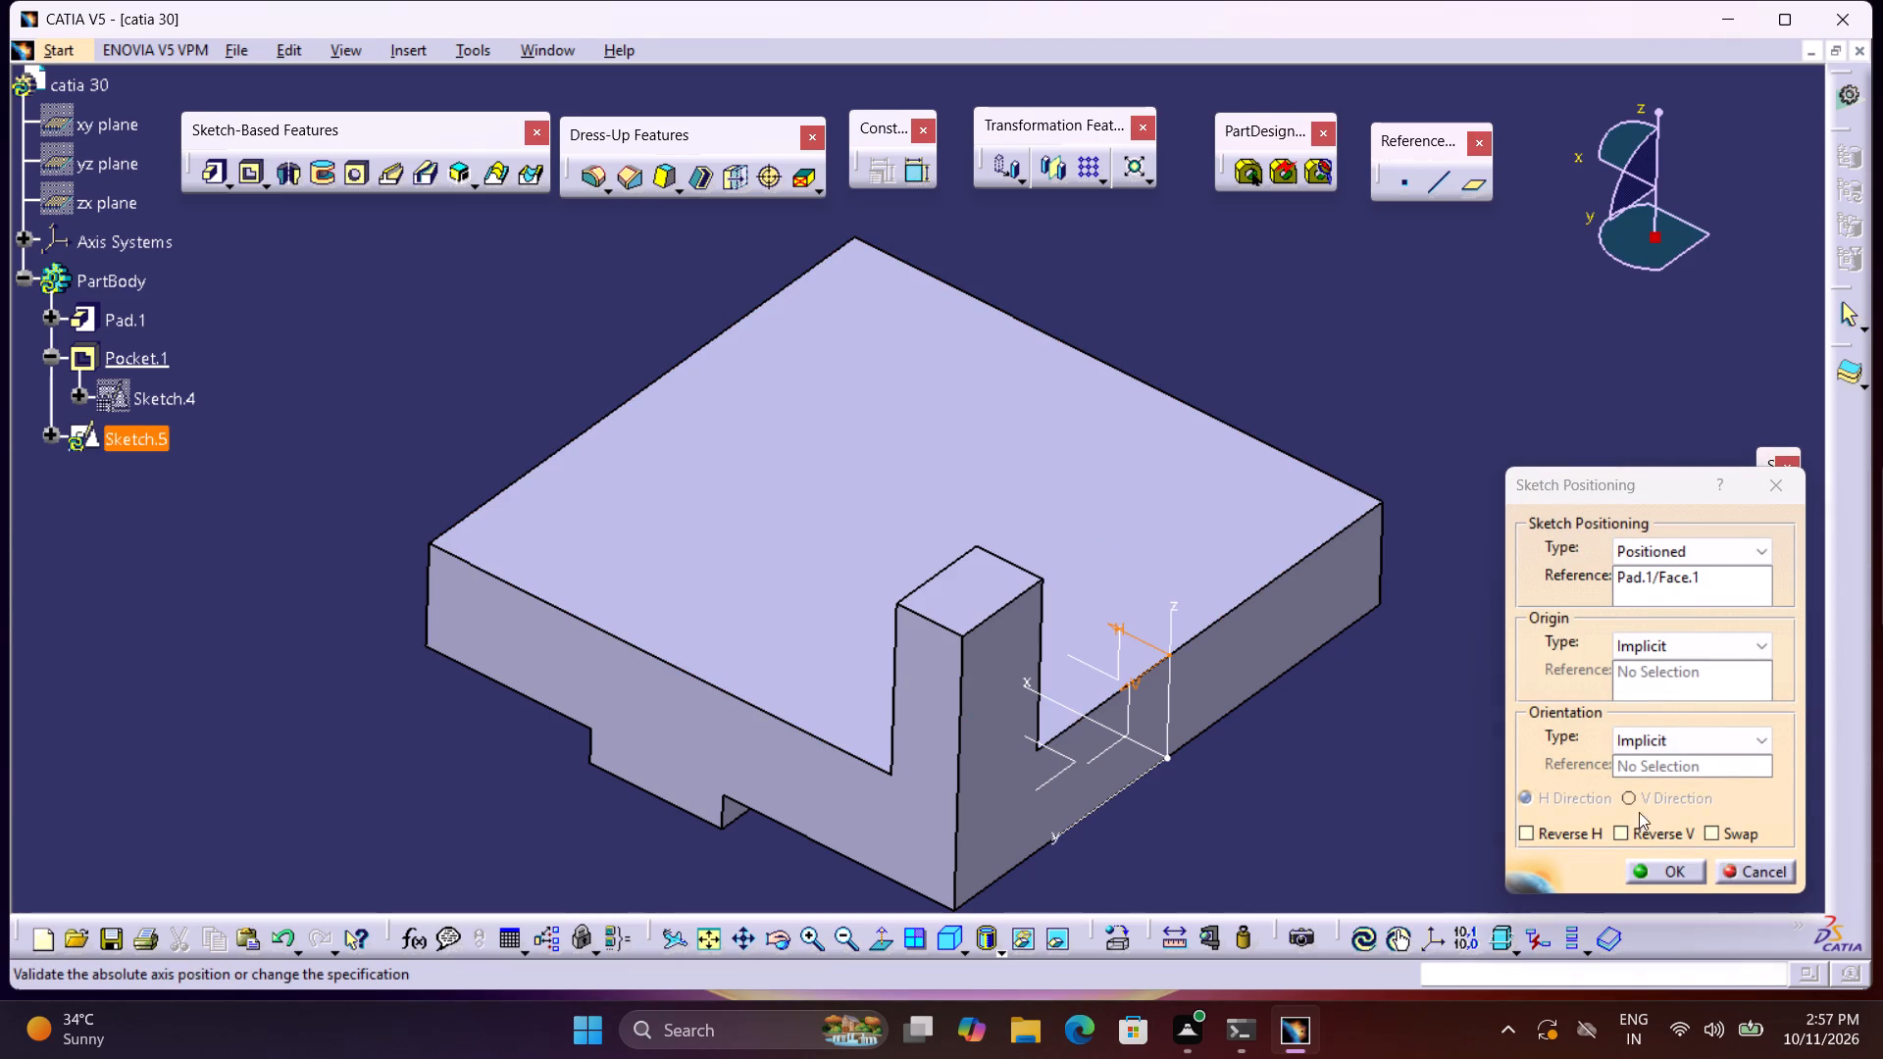
click(1733, 837)
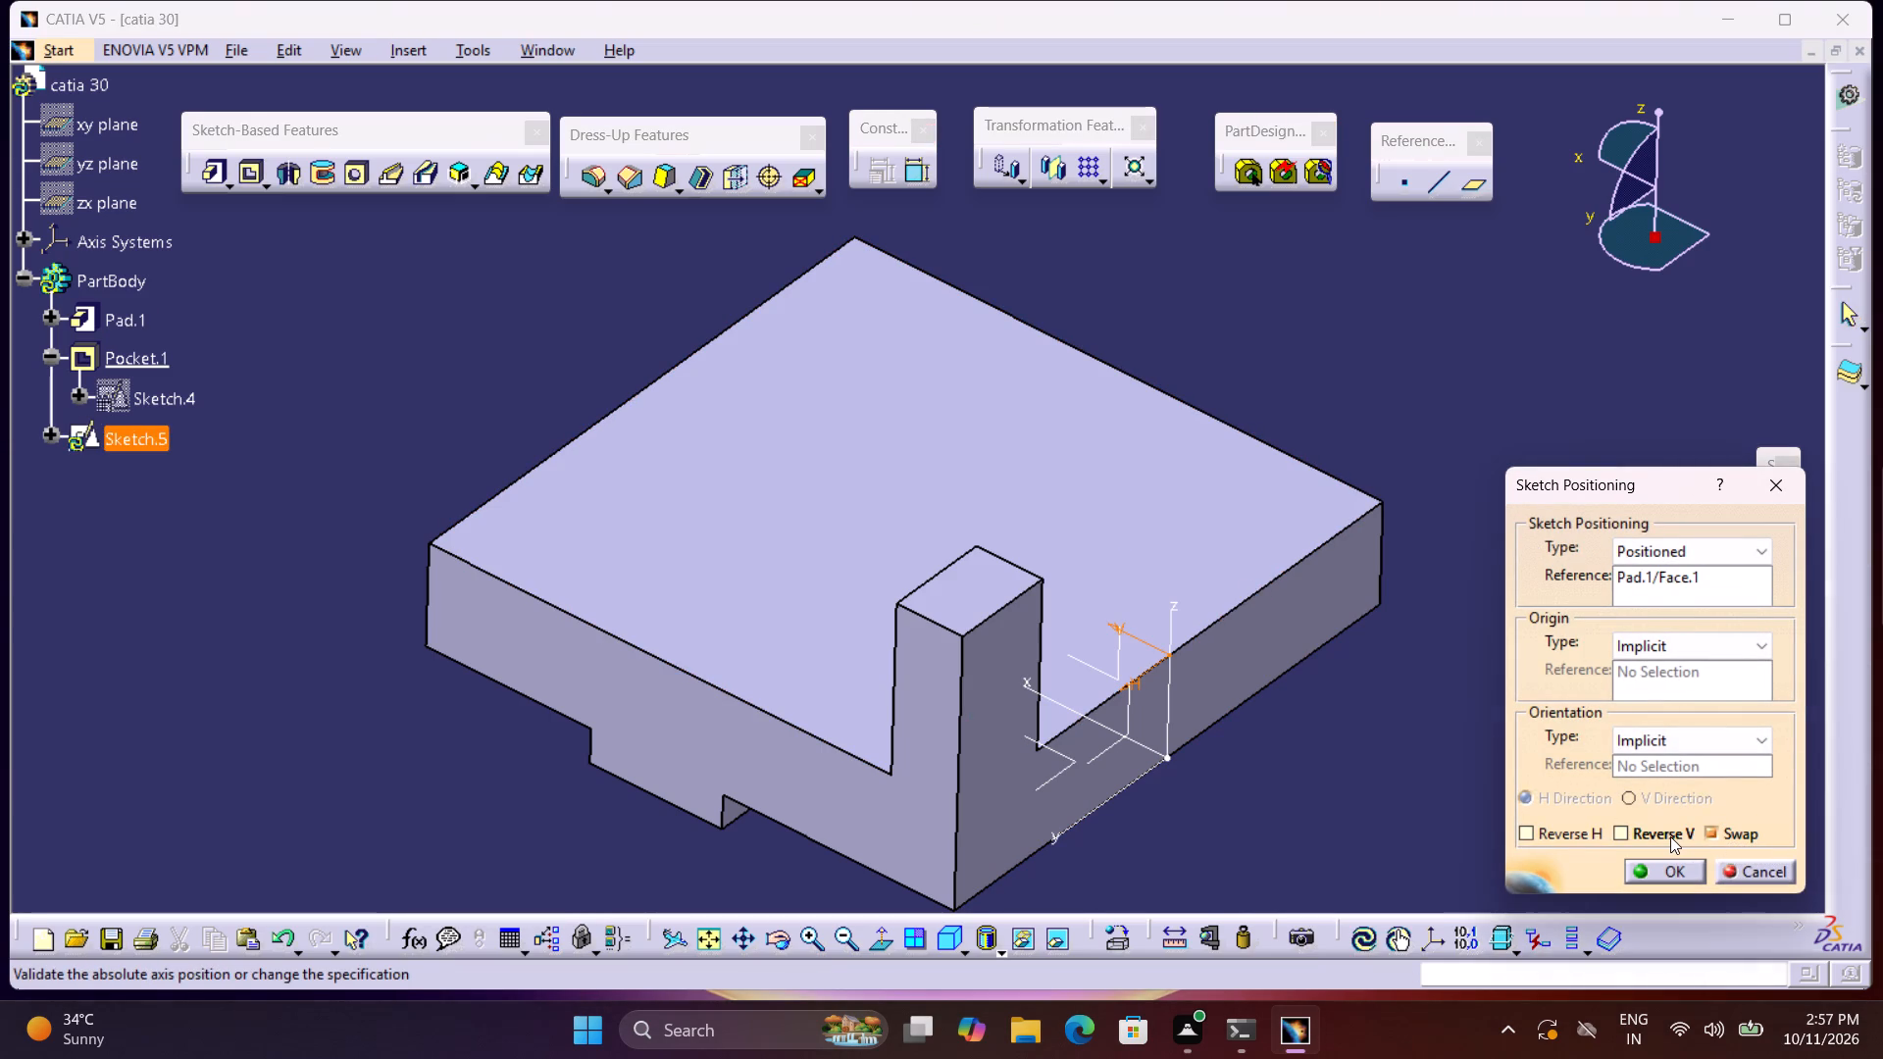
click(1587, 828)
click(1650, 873)
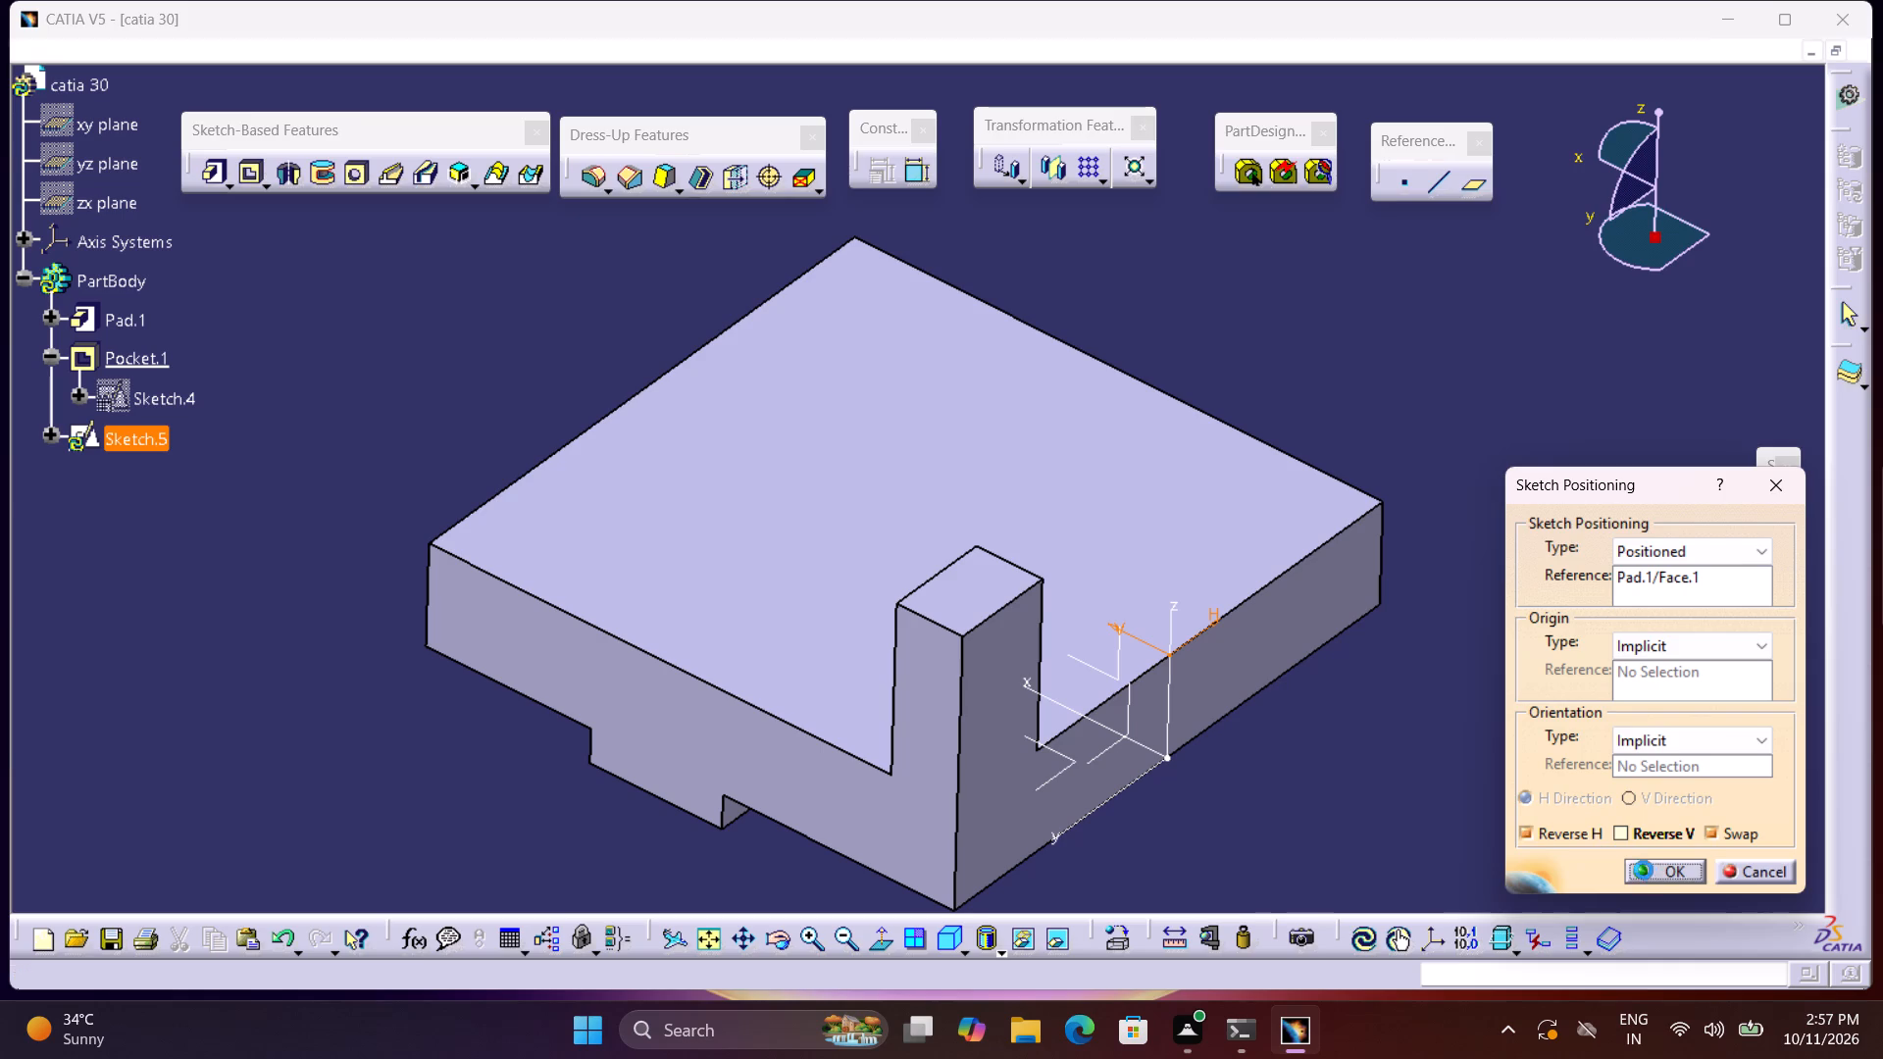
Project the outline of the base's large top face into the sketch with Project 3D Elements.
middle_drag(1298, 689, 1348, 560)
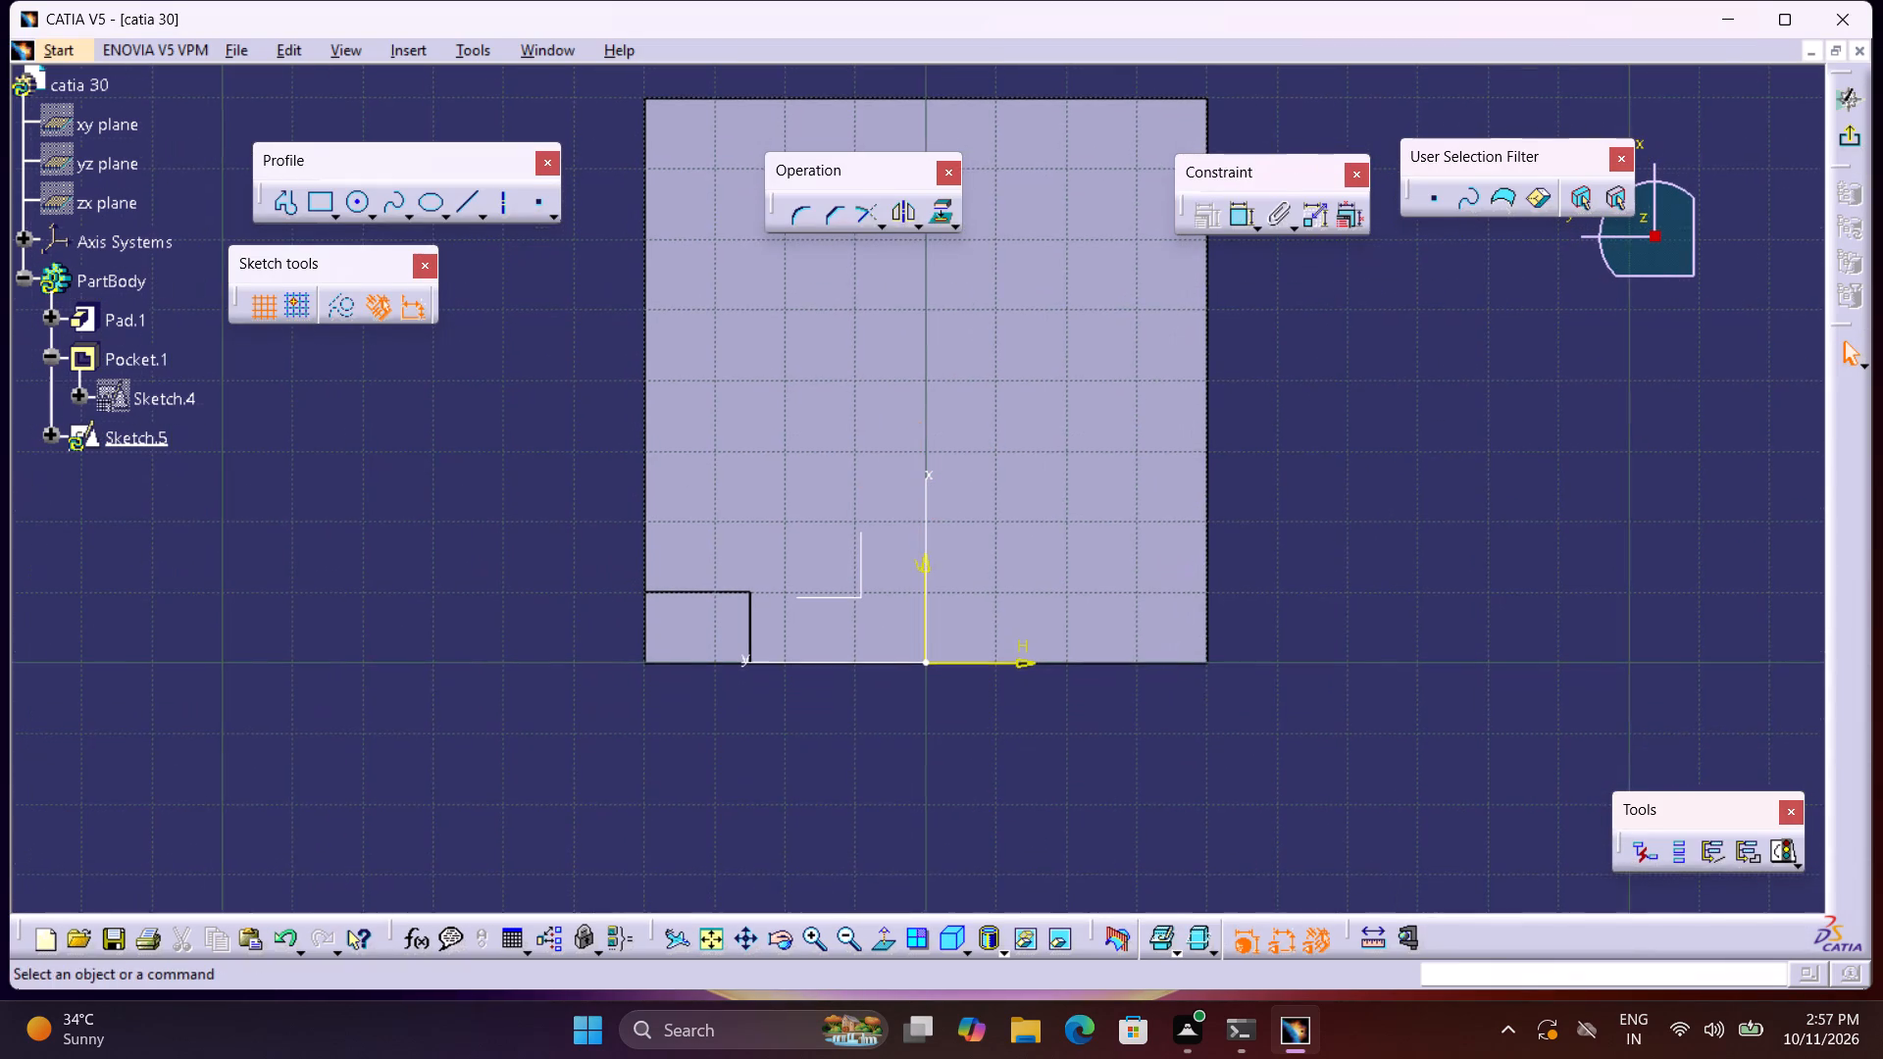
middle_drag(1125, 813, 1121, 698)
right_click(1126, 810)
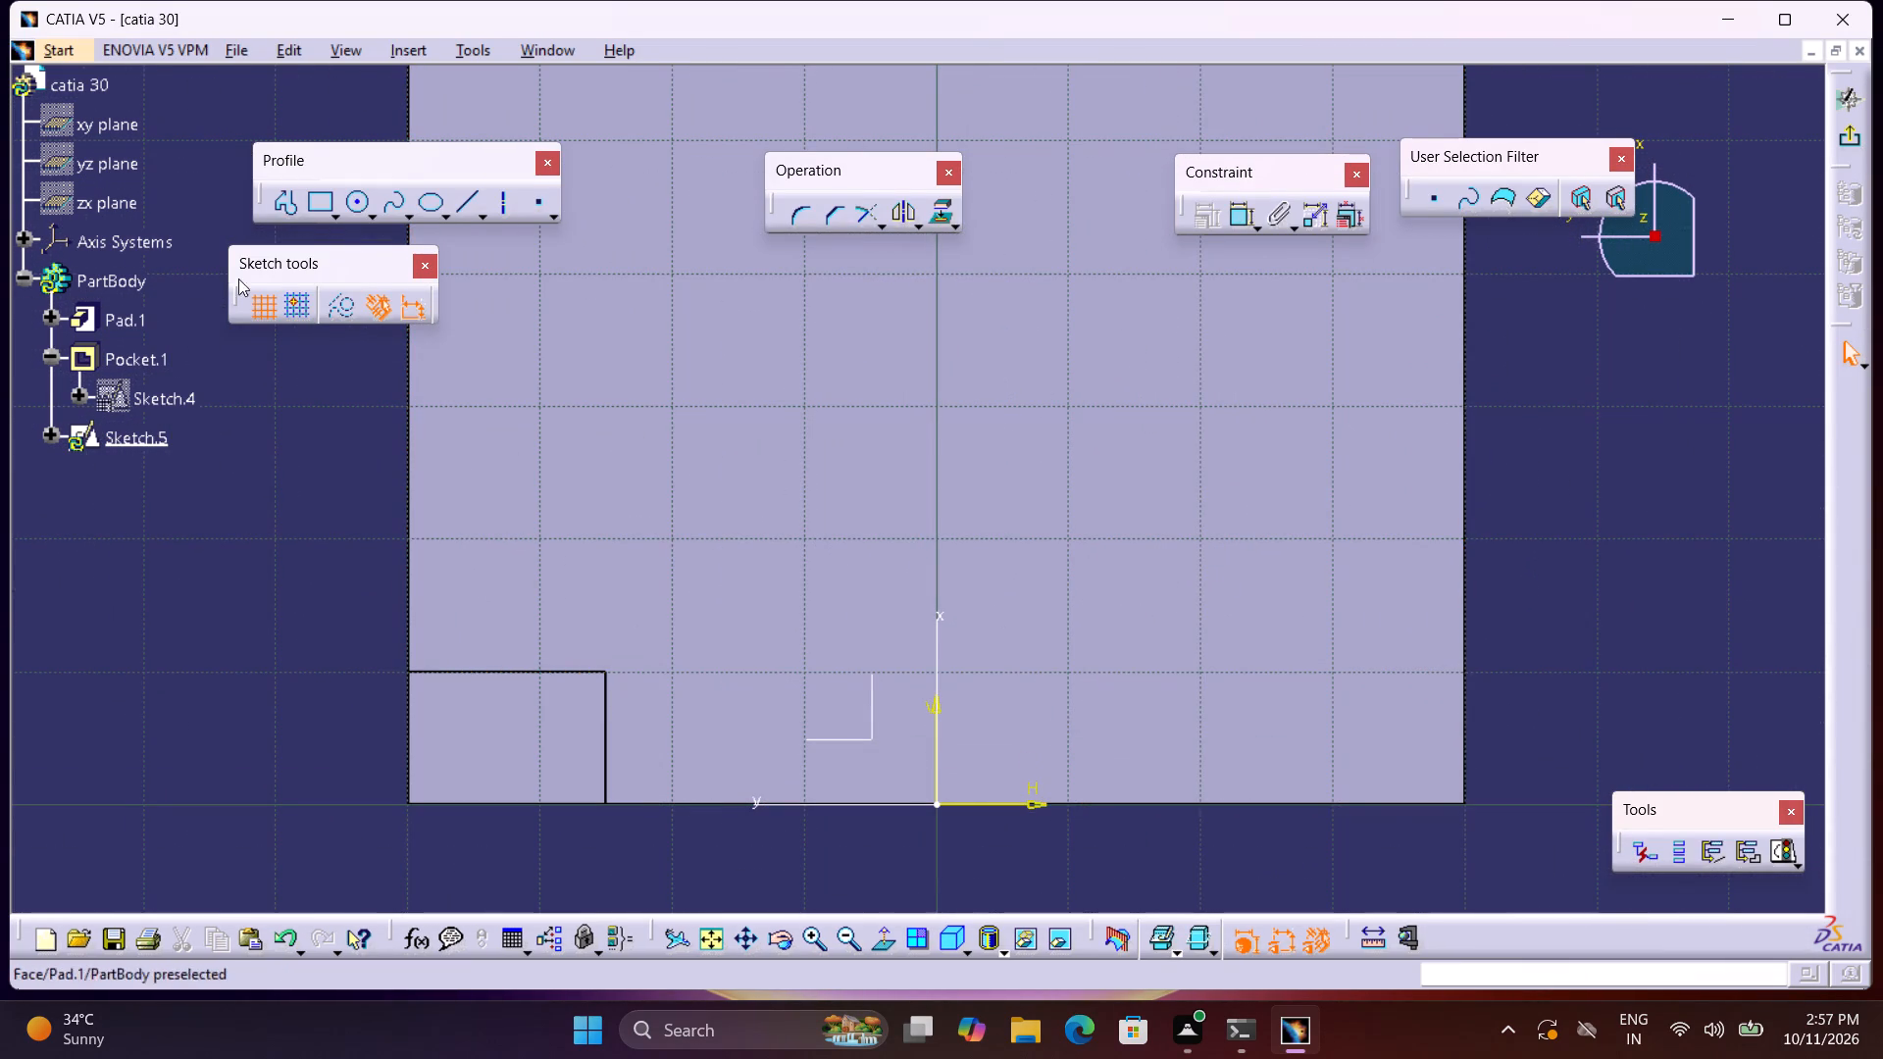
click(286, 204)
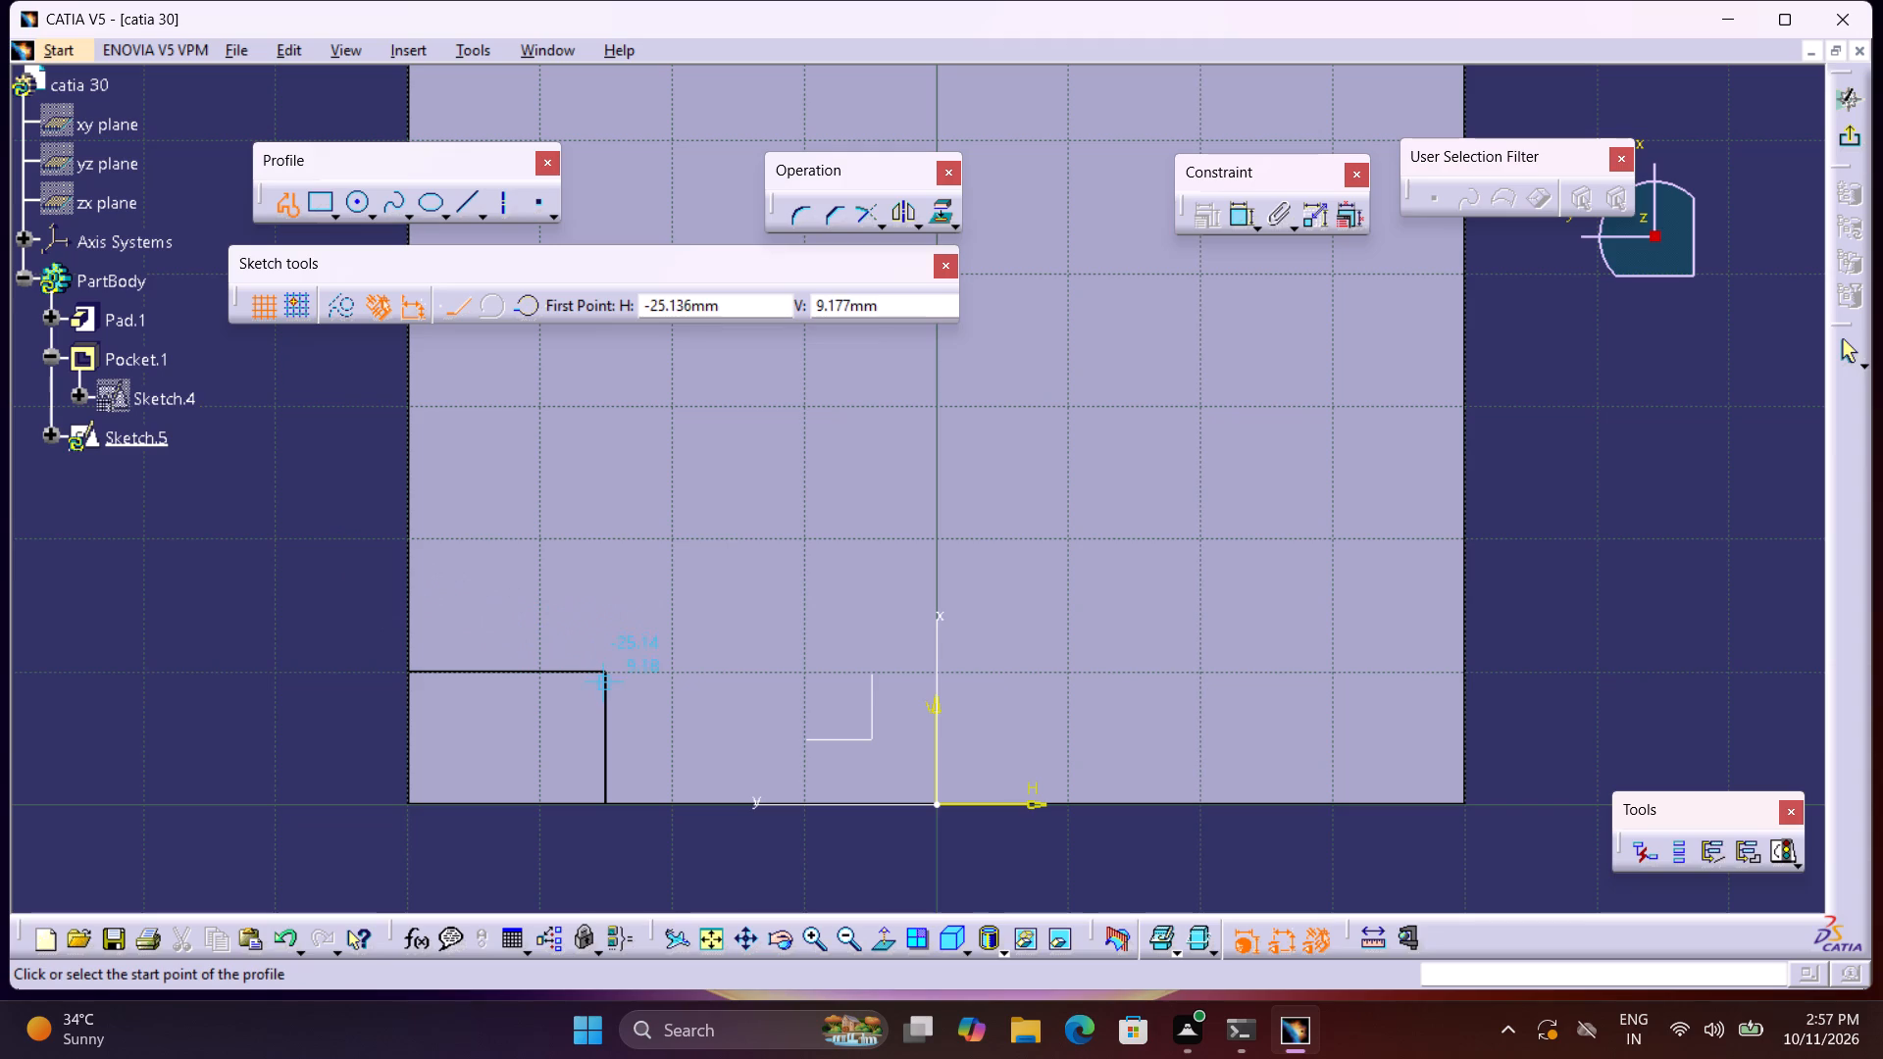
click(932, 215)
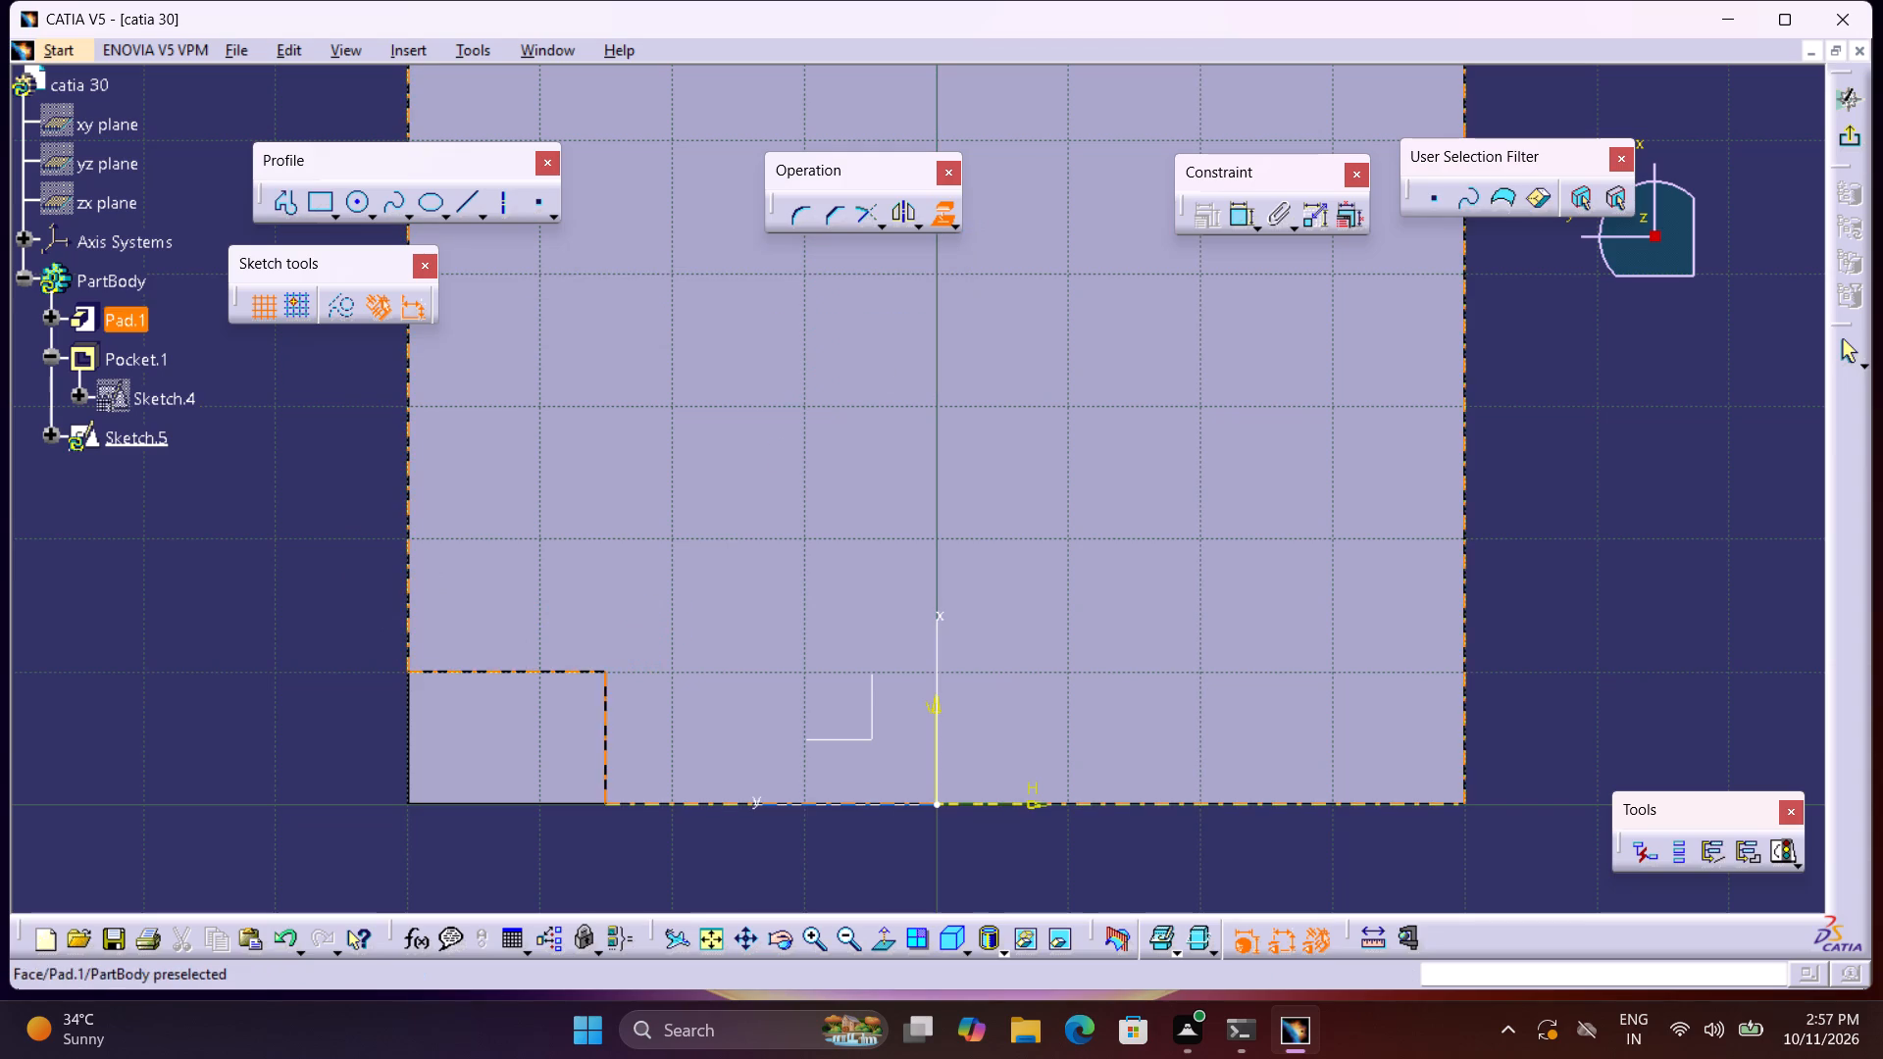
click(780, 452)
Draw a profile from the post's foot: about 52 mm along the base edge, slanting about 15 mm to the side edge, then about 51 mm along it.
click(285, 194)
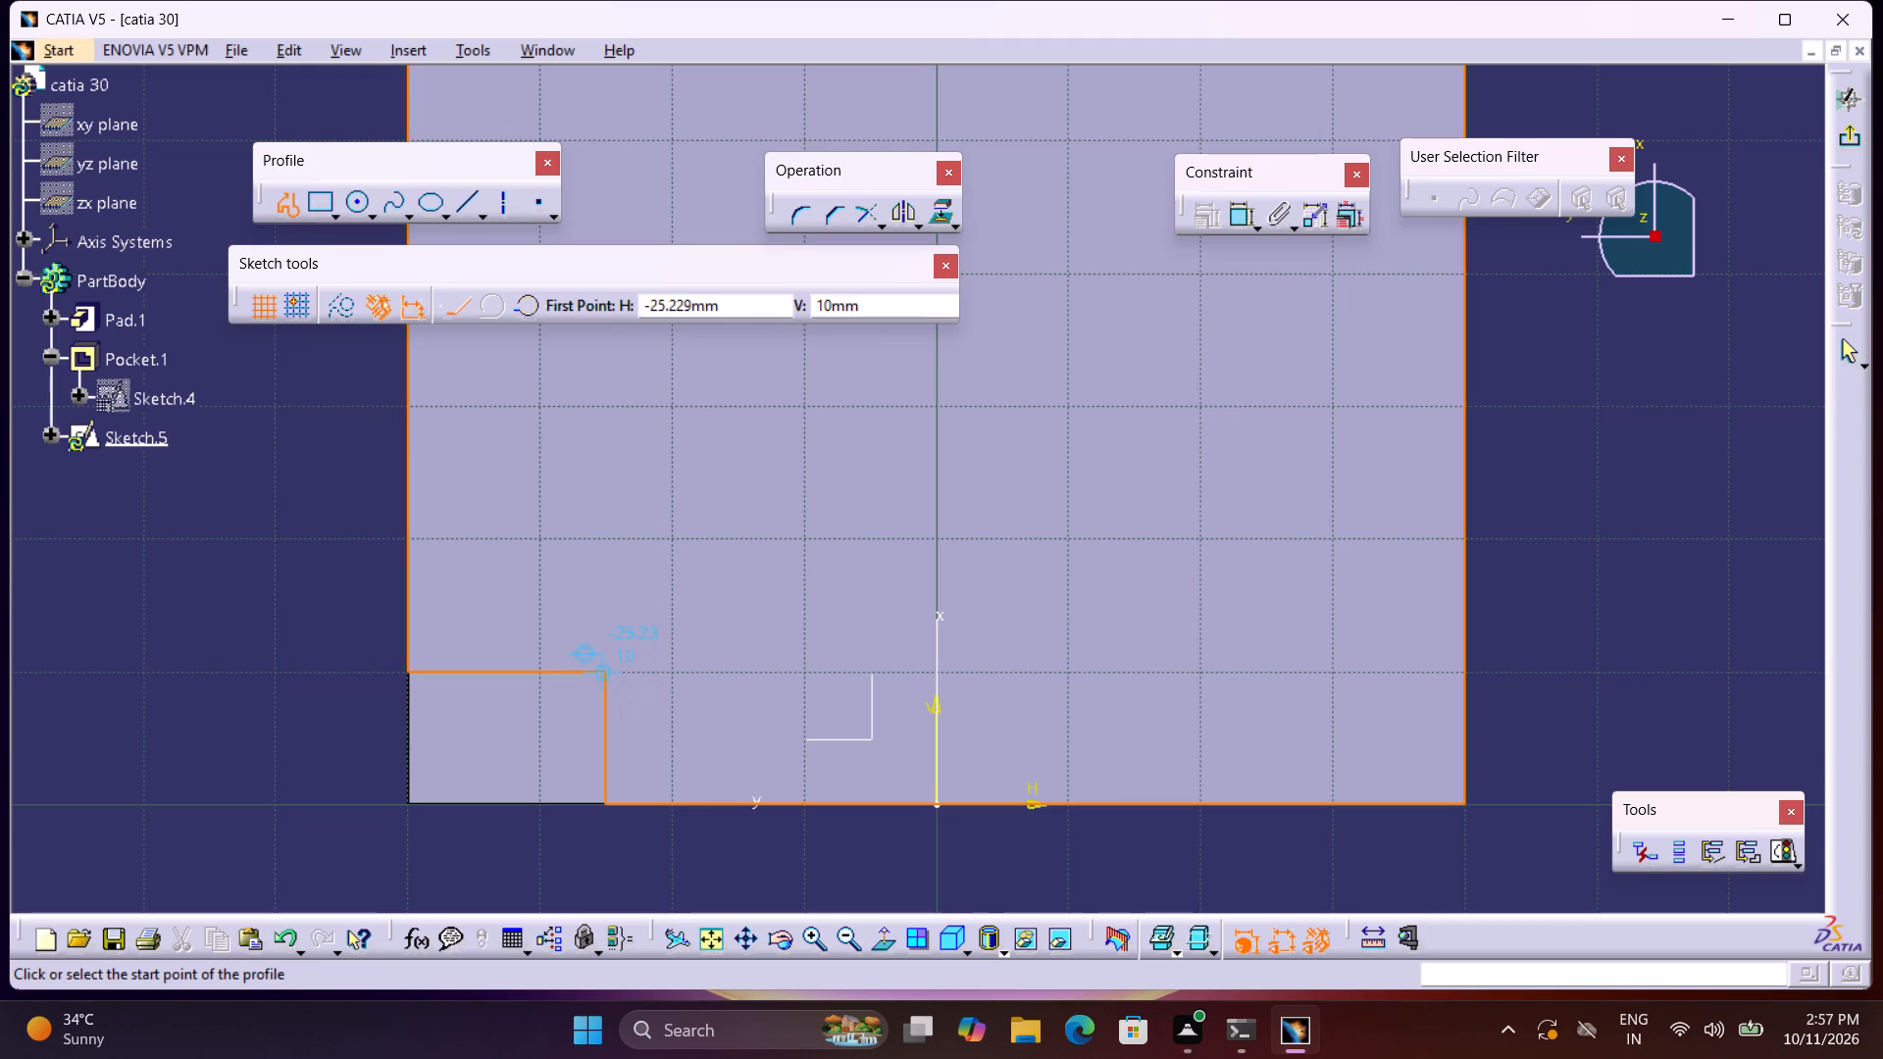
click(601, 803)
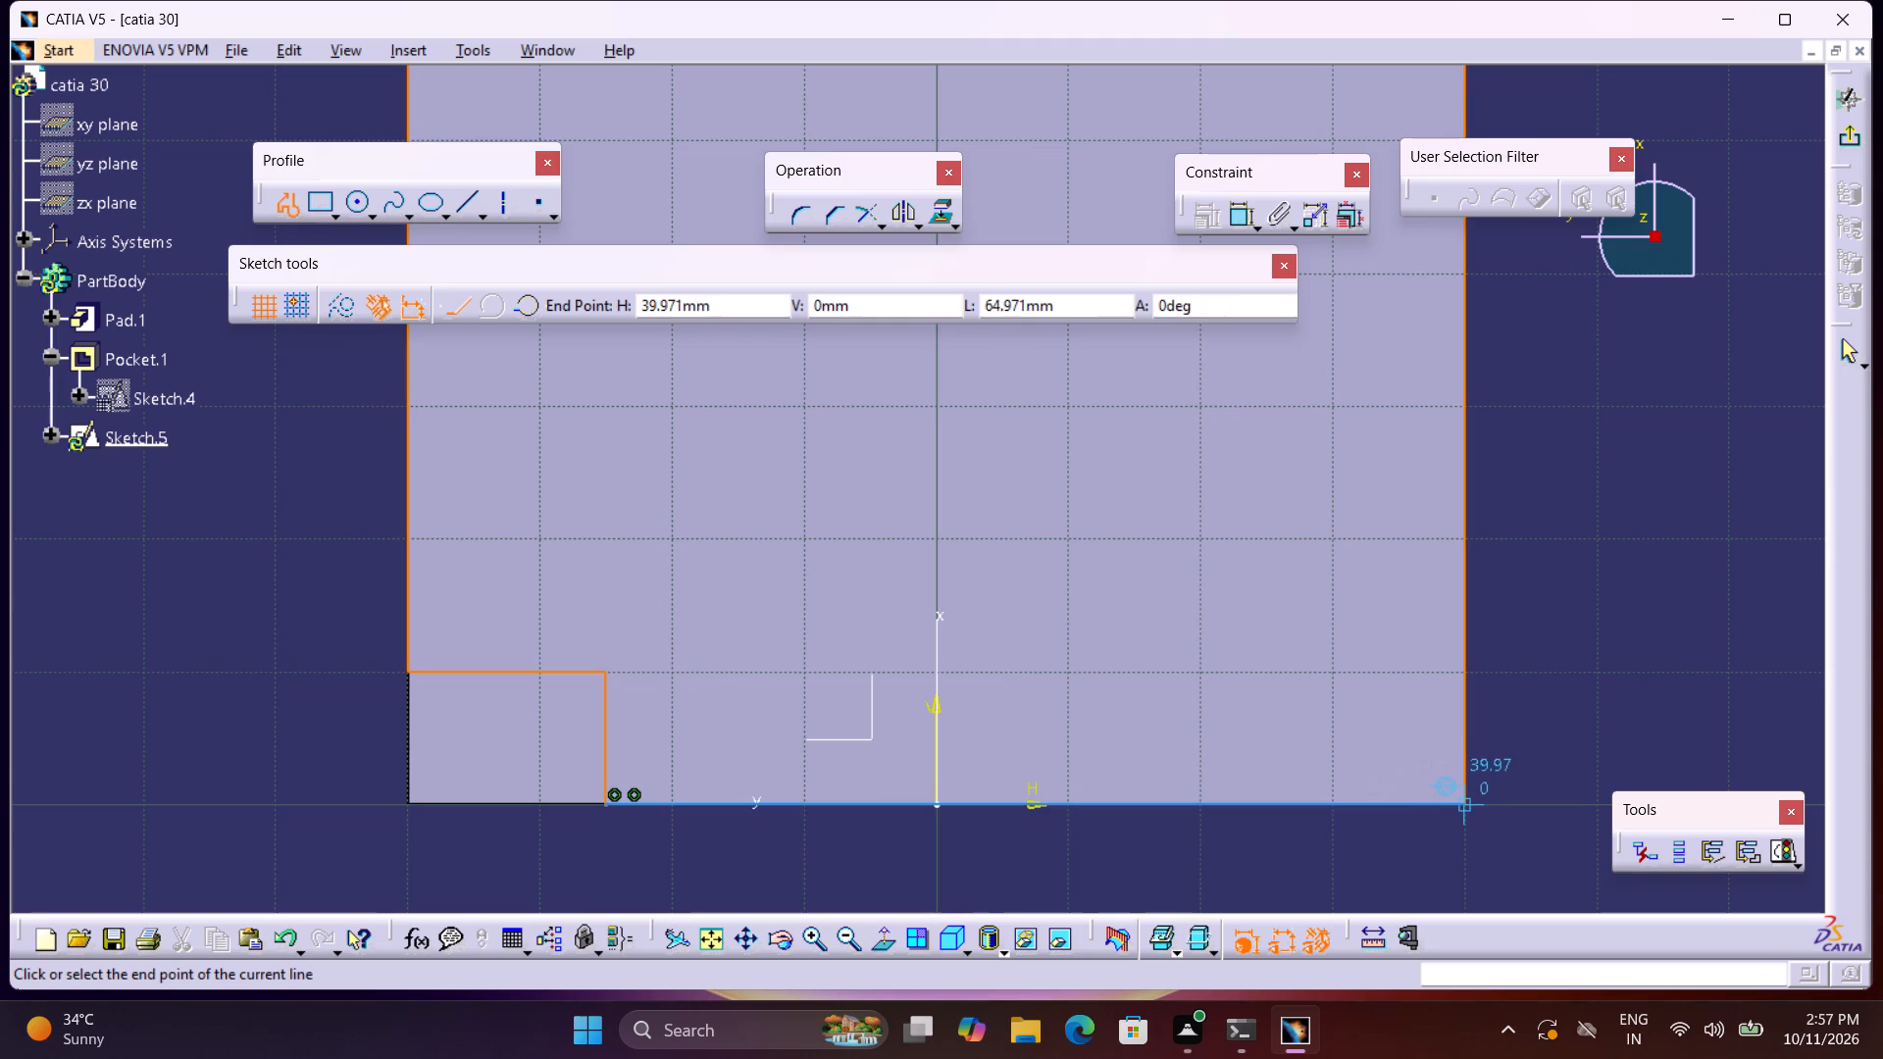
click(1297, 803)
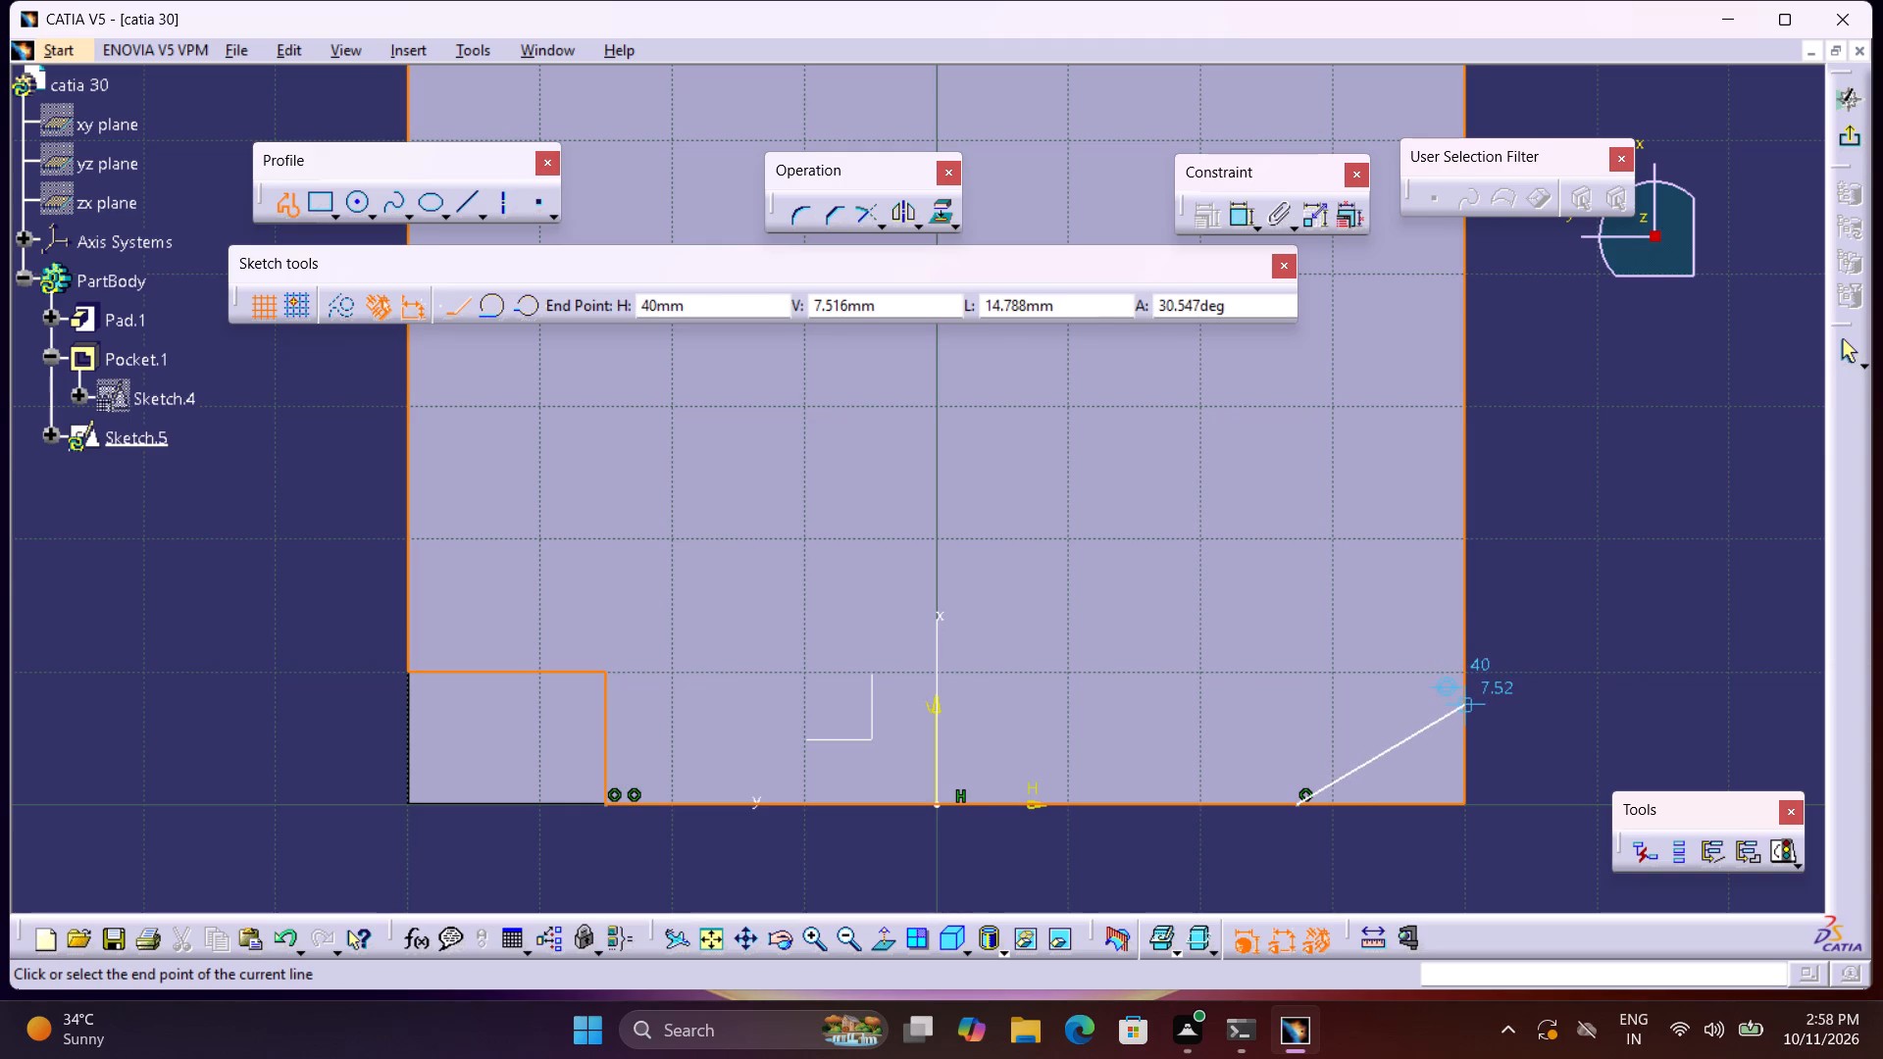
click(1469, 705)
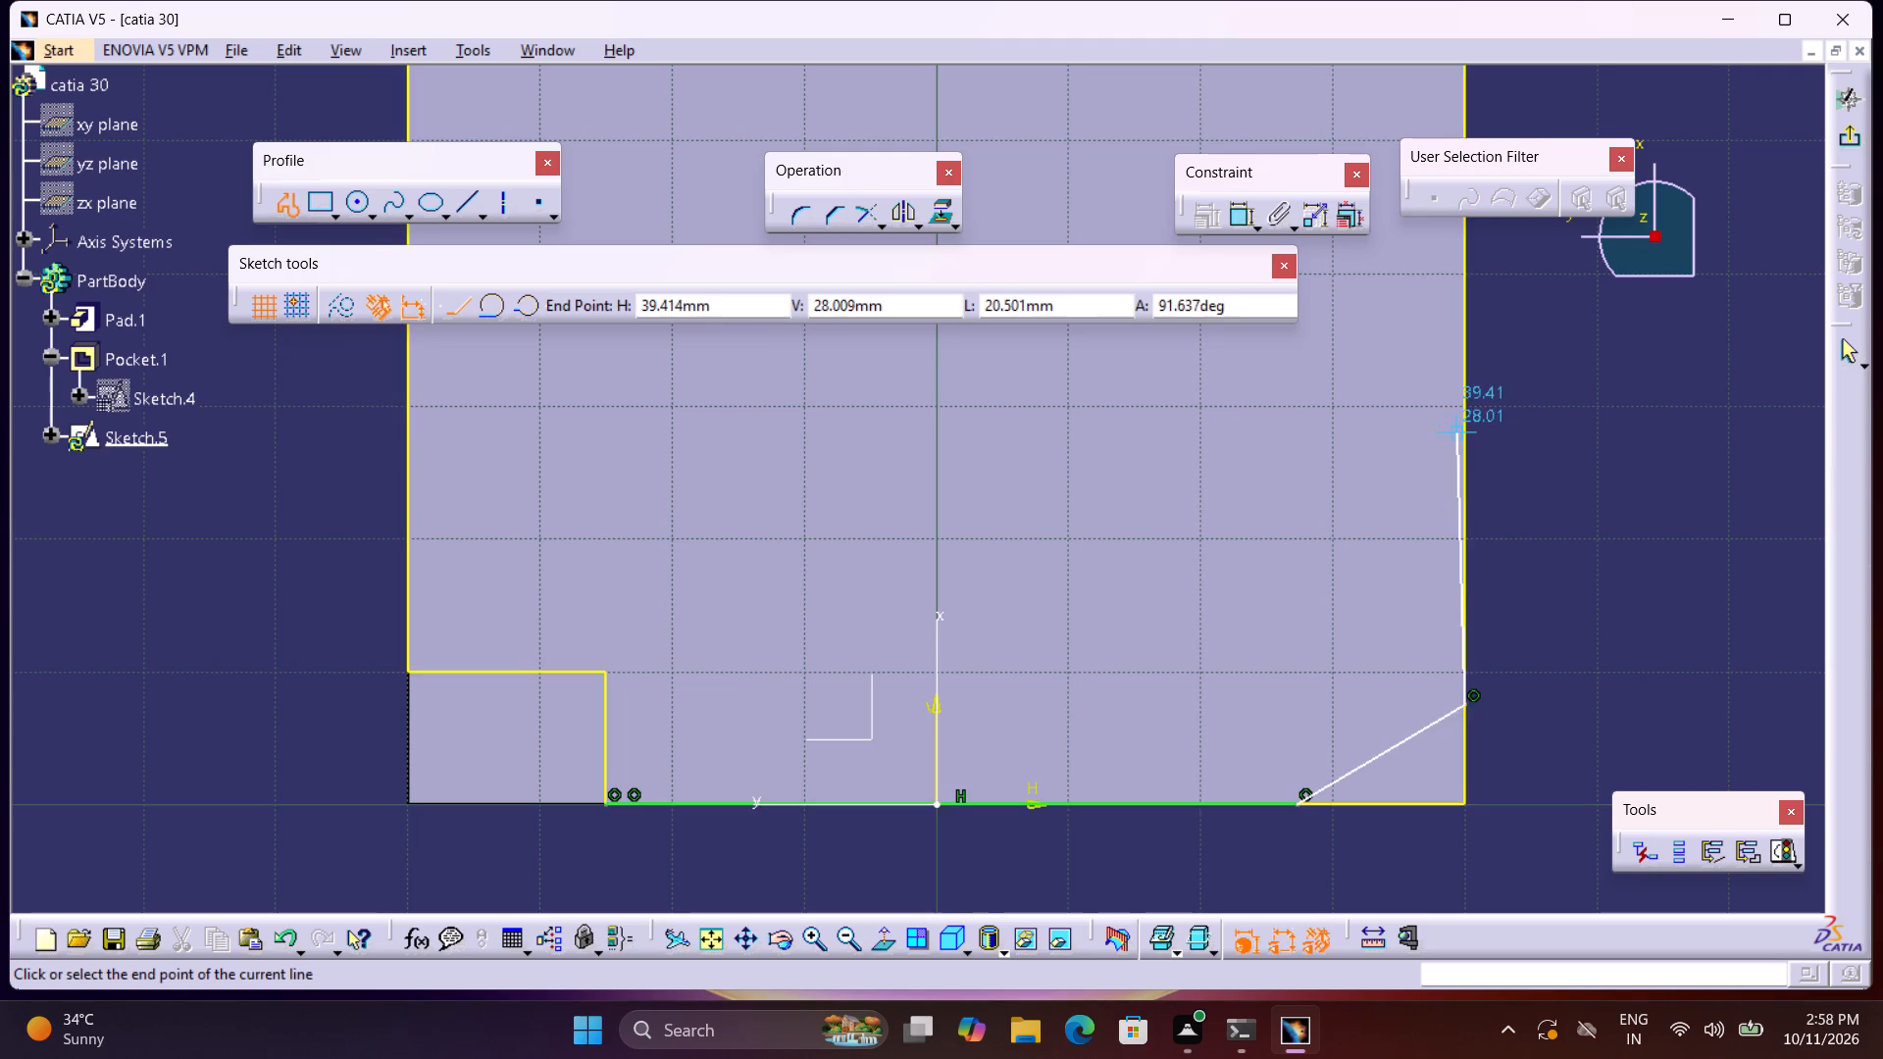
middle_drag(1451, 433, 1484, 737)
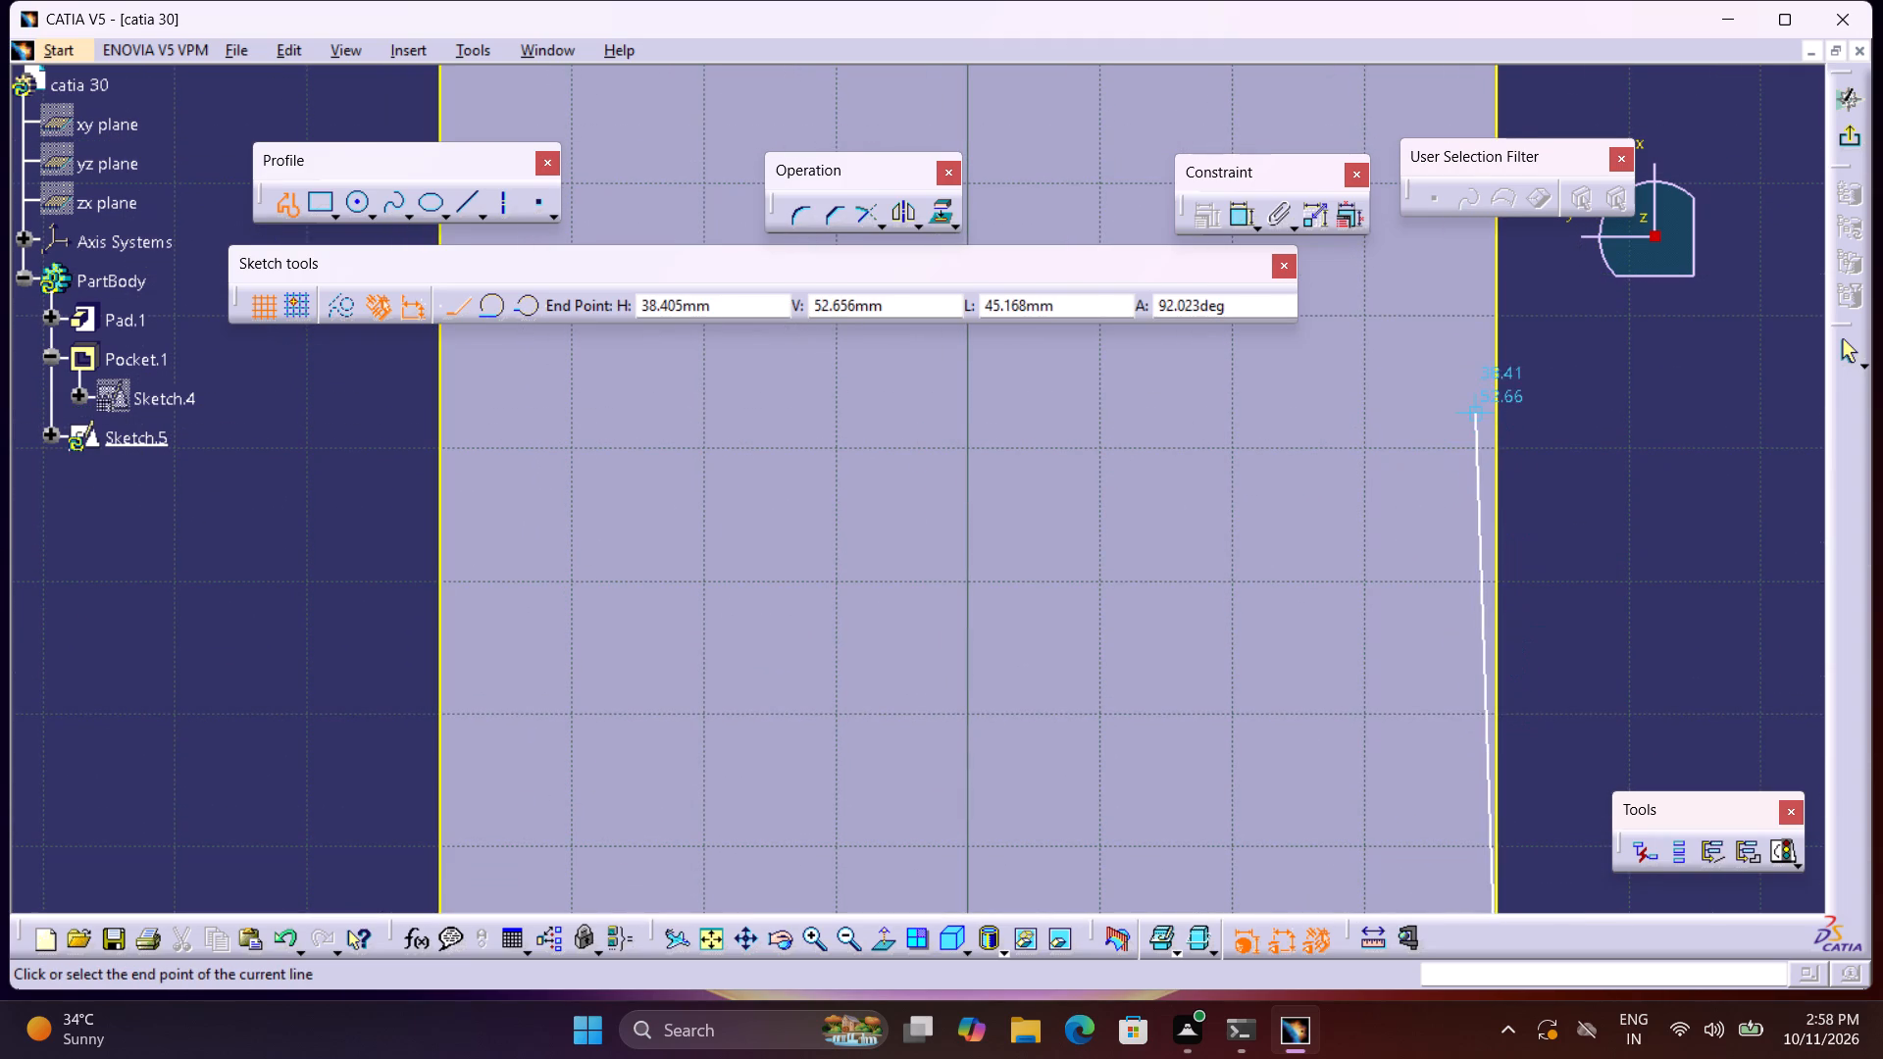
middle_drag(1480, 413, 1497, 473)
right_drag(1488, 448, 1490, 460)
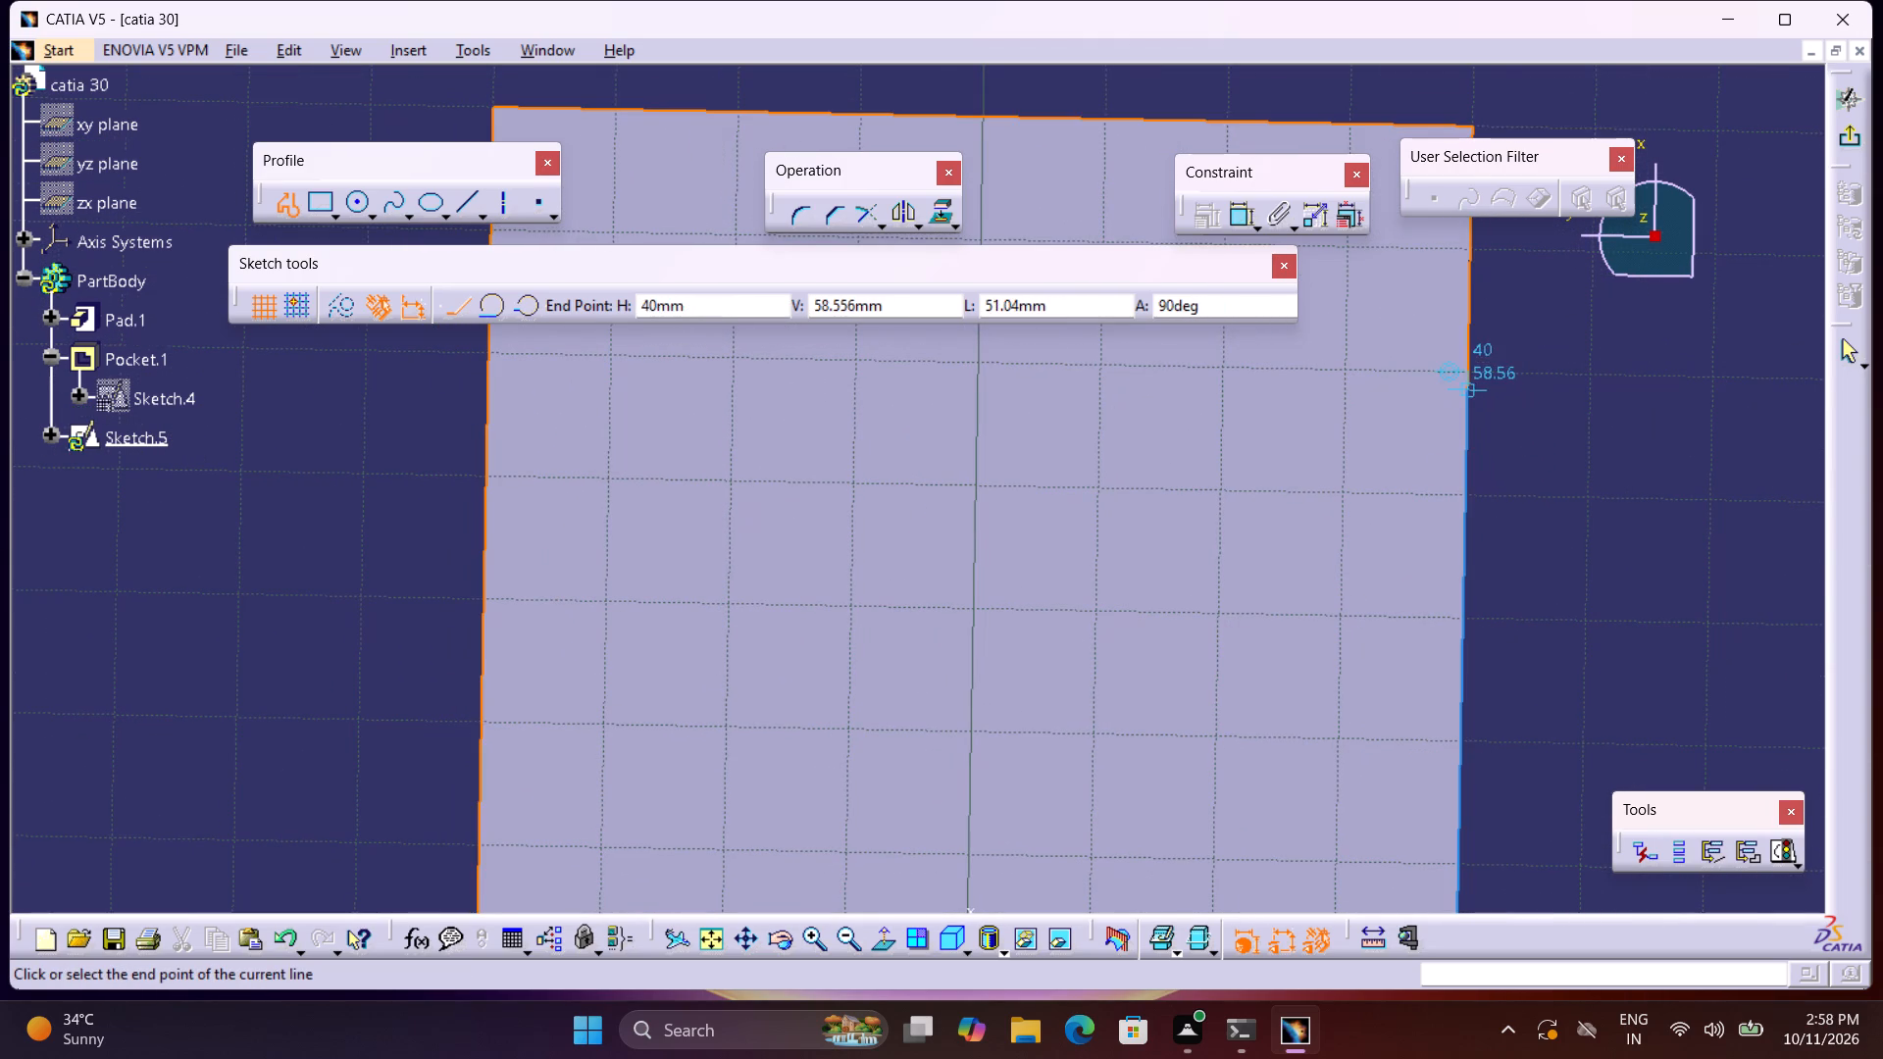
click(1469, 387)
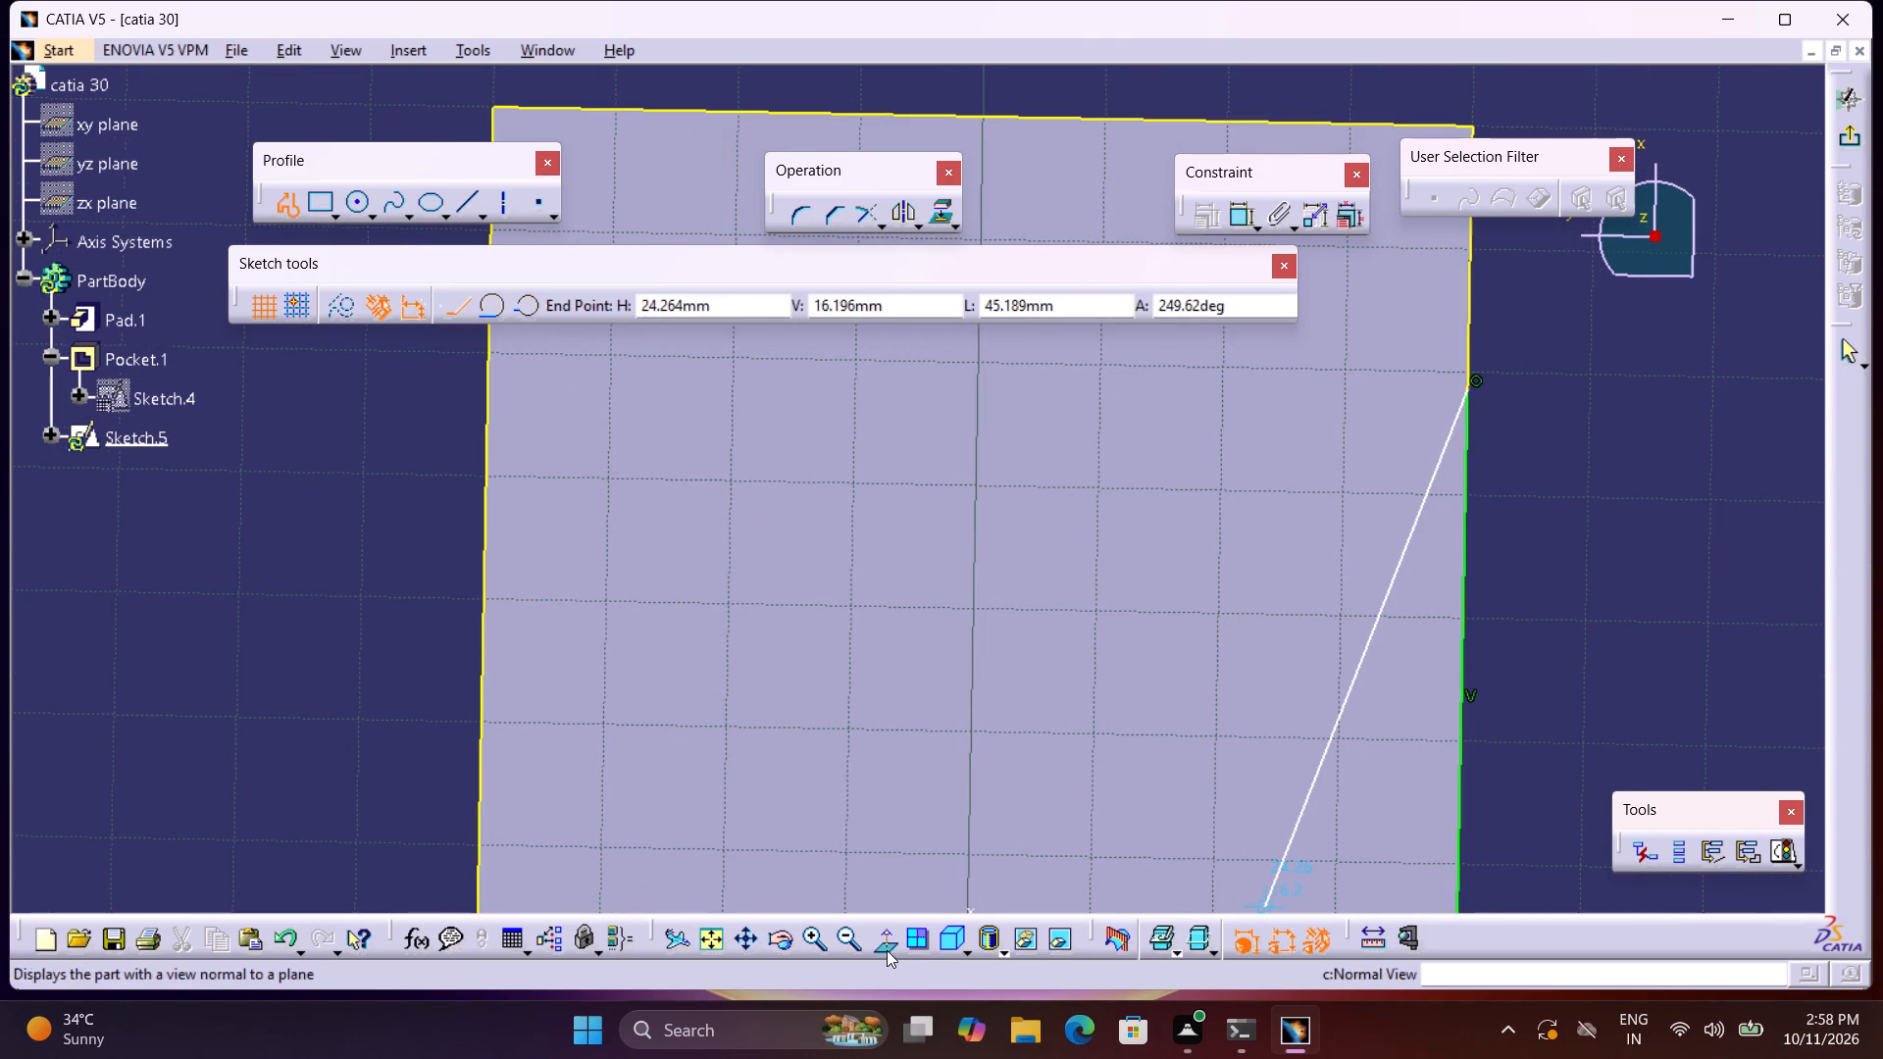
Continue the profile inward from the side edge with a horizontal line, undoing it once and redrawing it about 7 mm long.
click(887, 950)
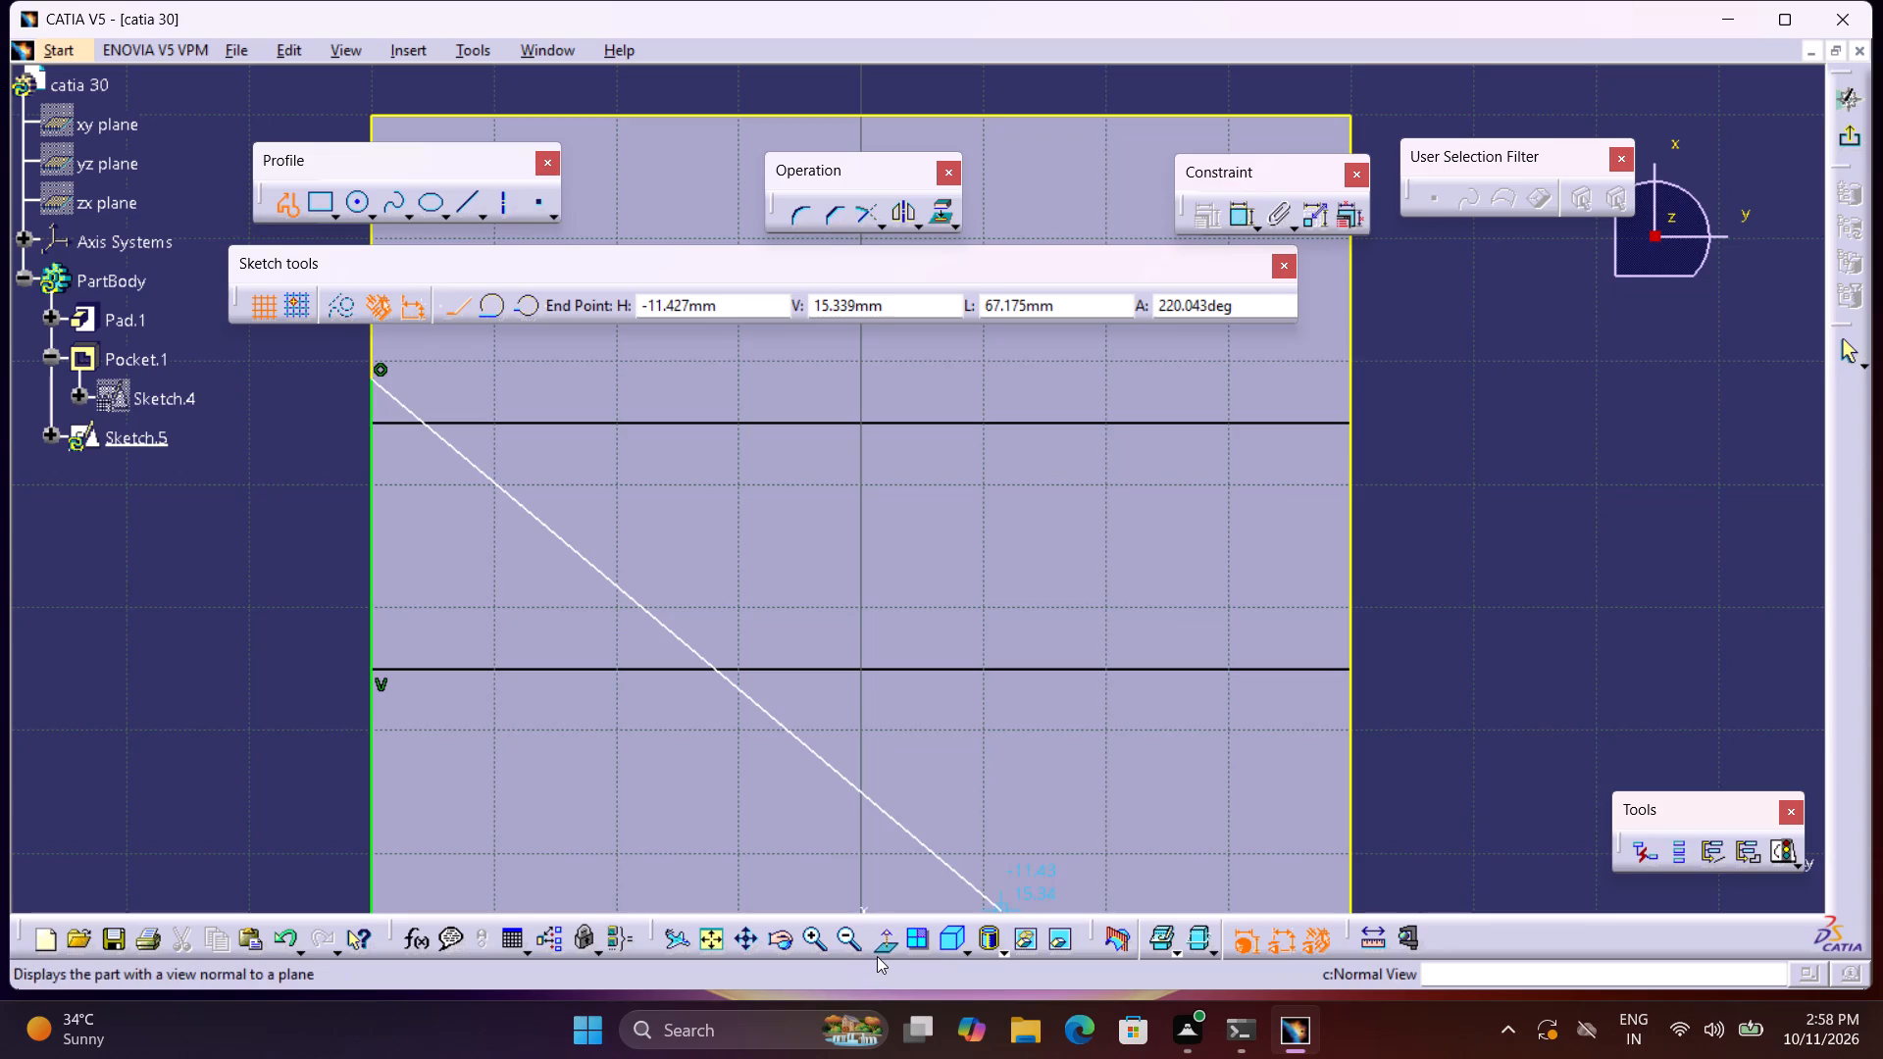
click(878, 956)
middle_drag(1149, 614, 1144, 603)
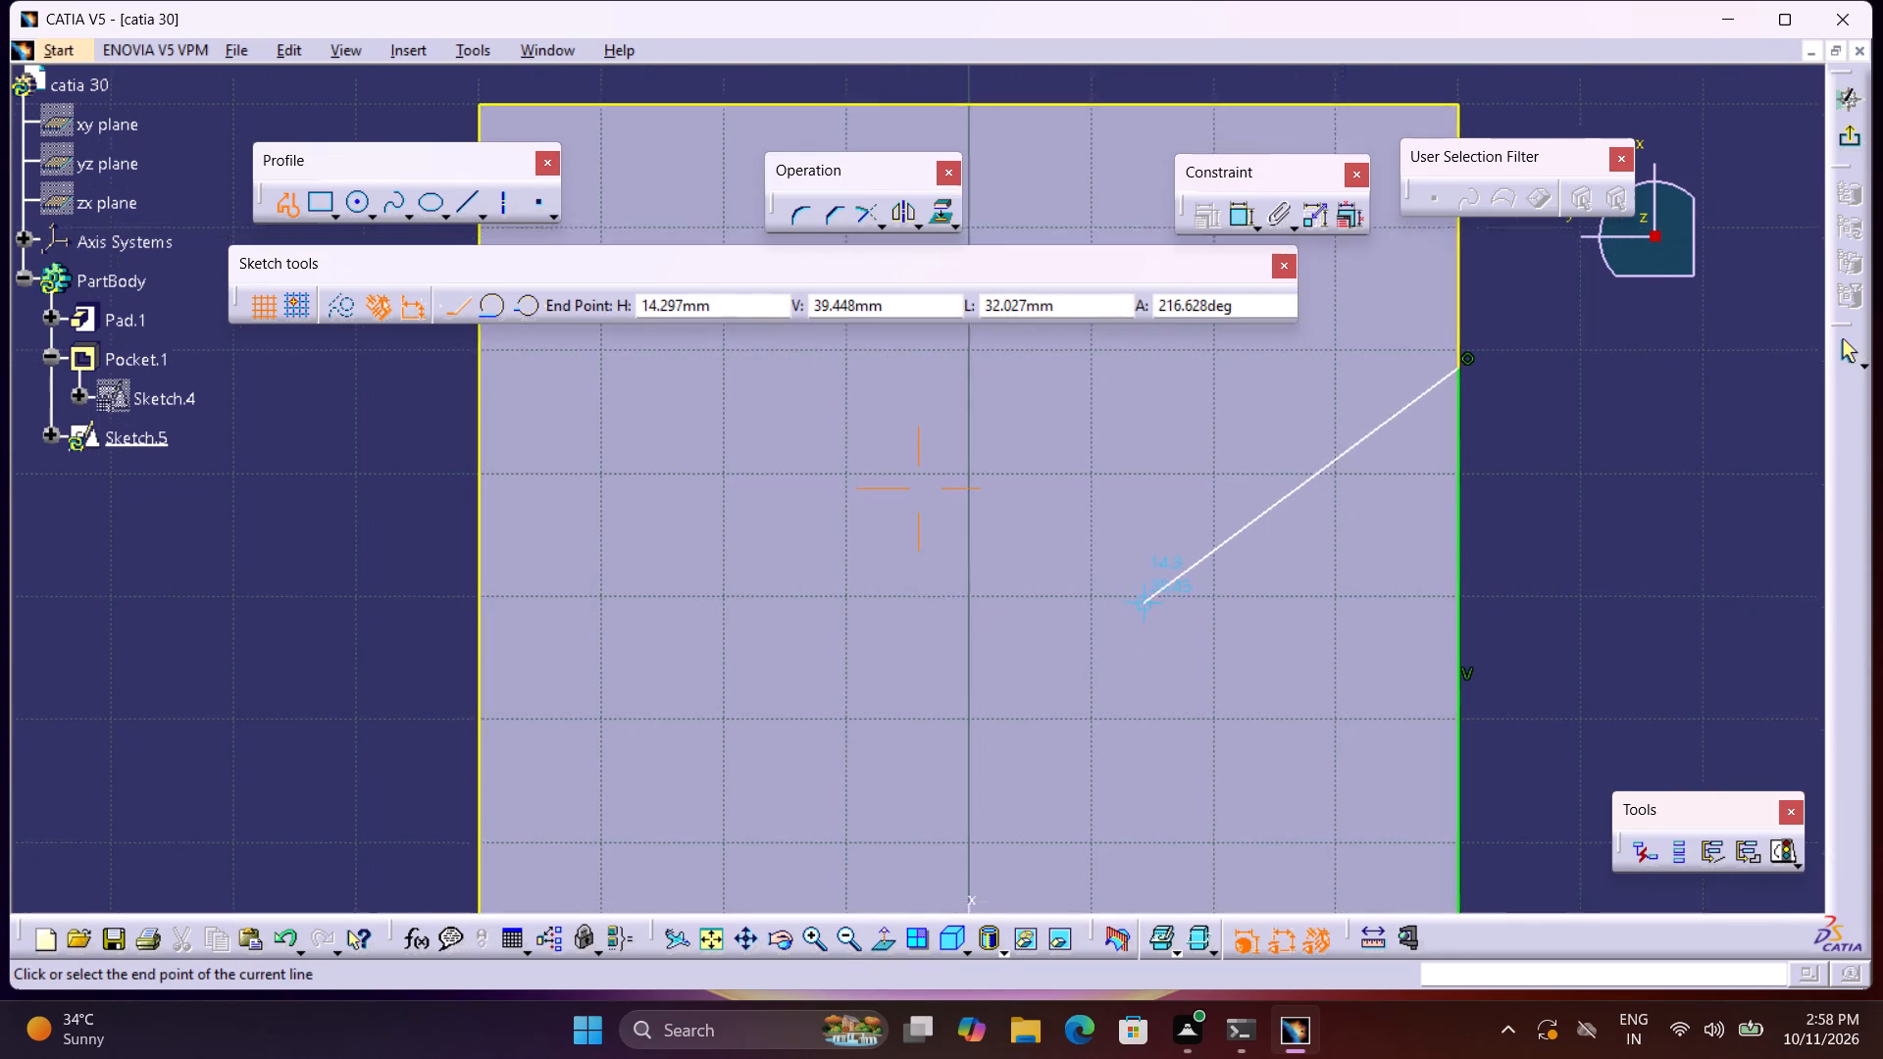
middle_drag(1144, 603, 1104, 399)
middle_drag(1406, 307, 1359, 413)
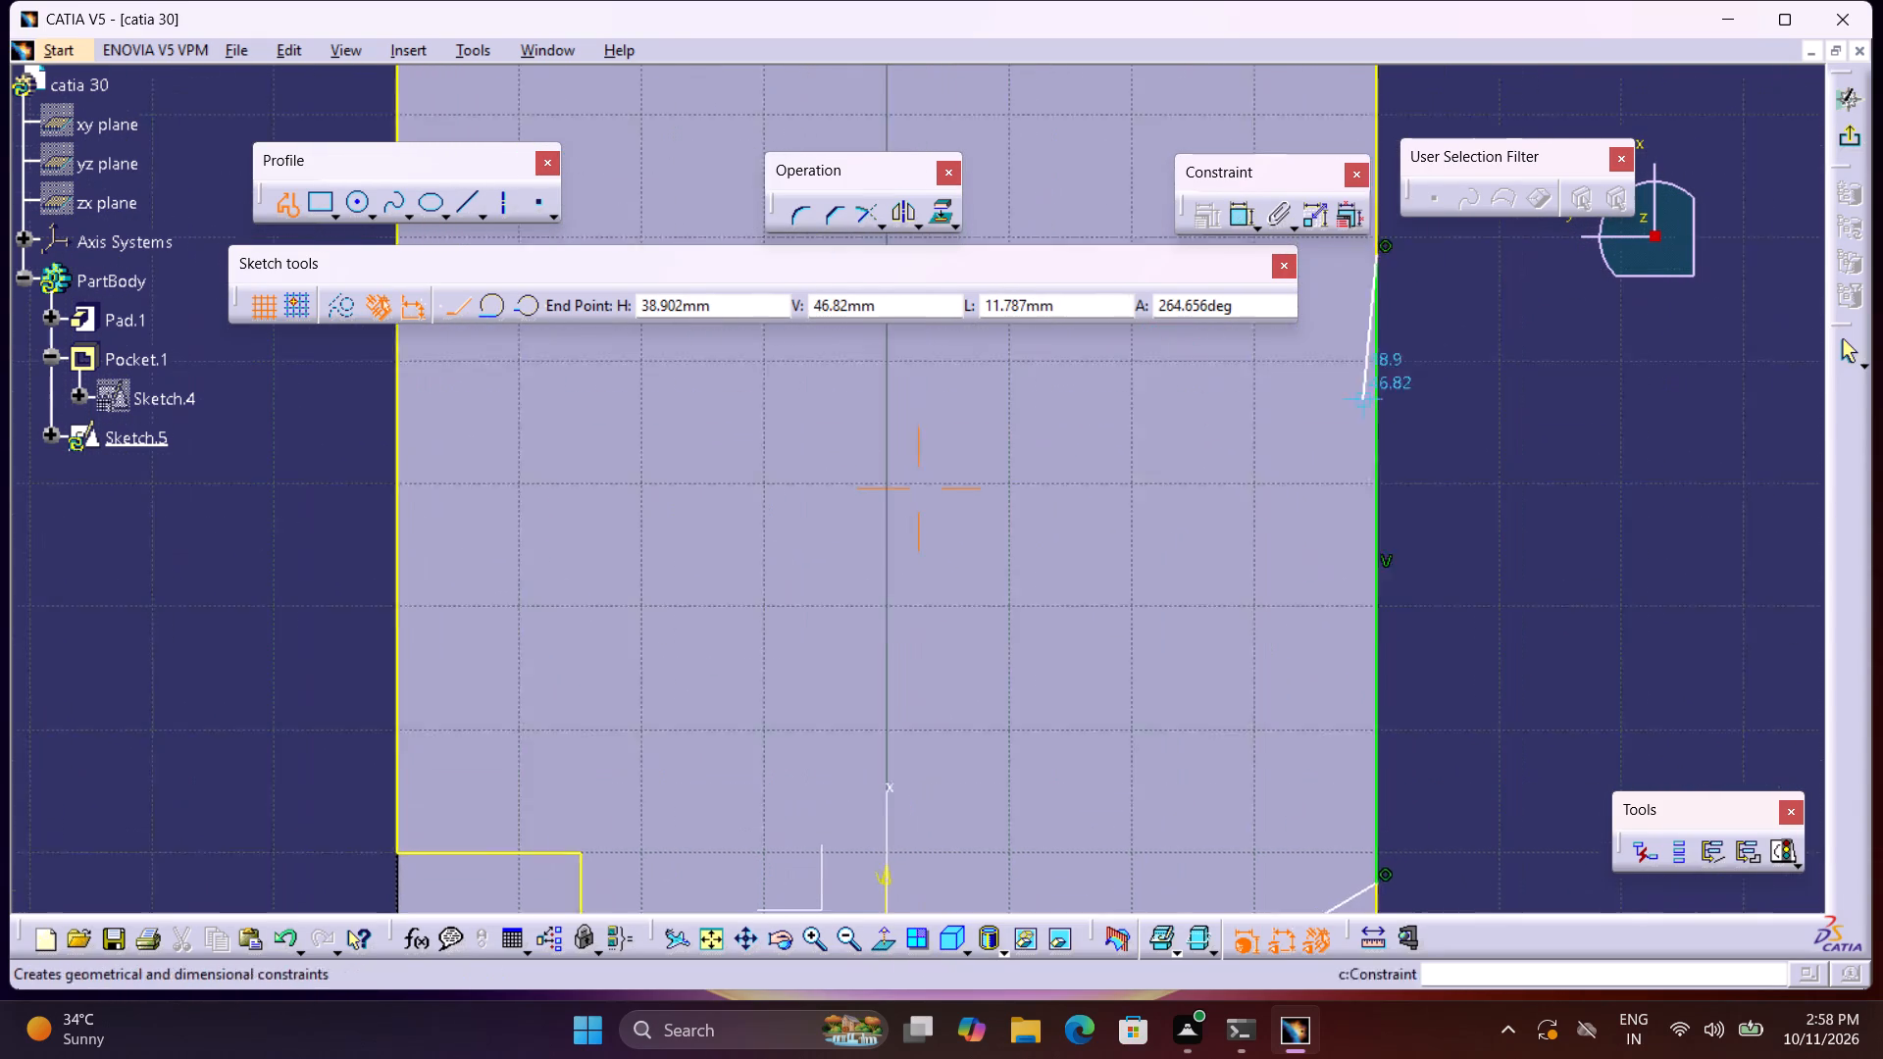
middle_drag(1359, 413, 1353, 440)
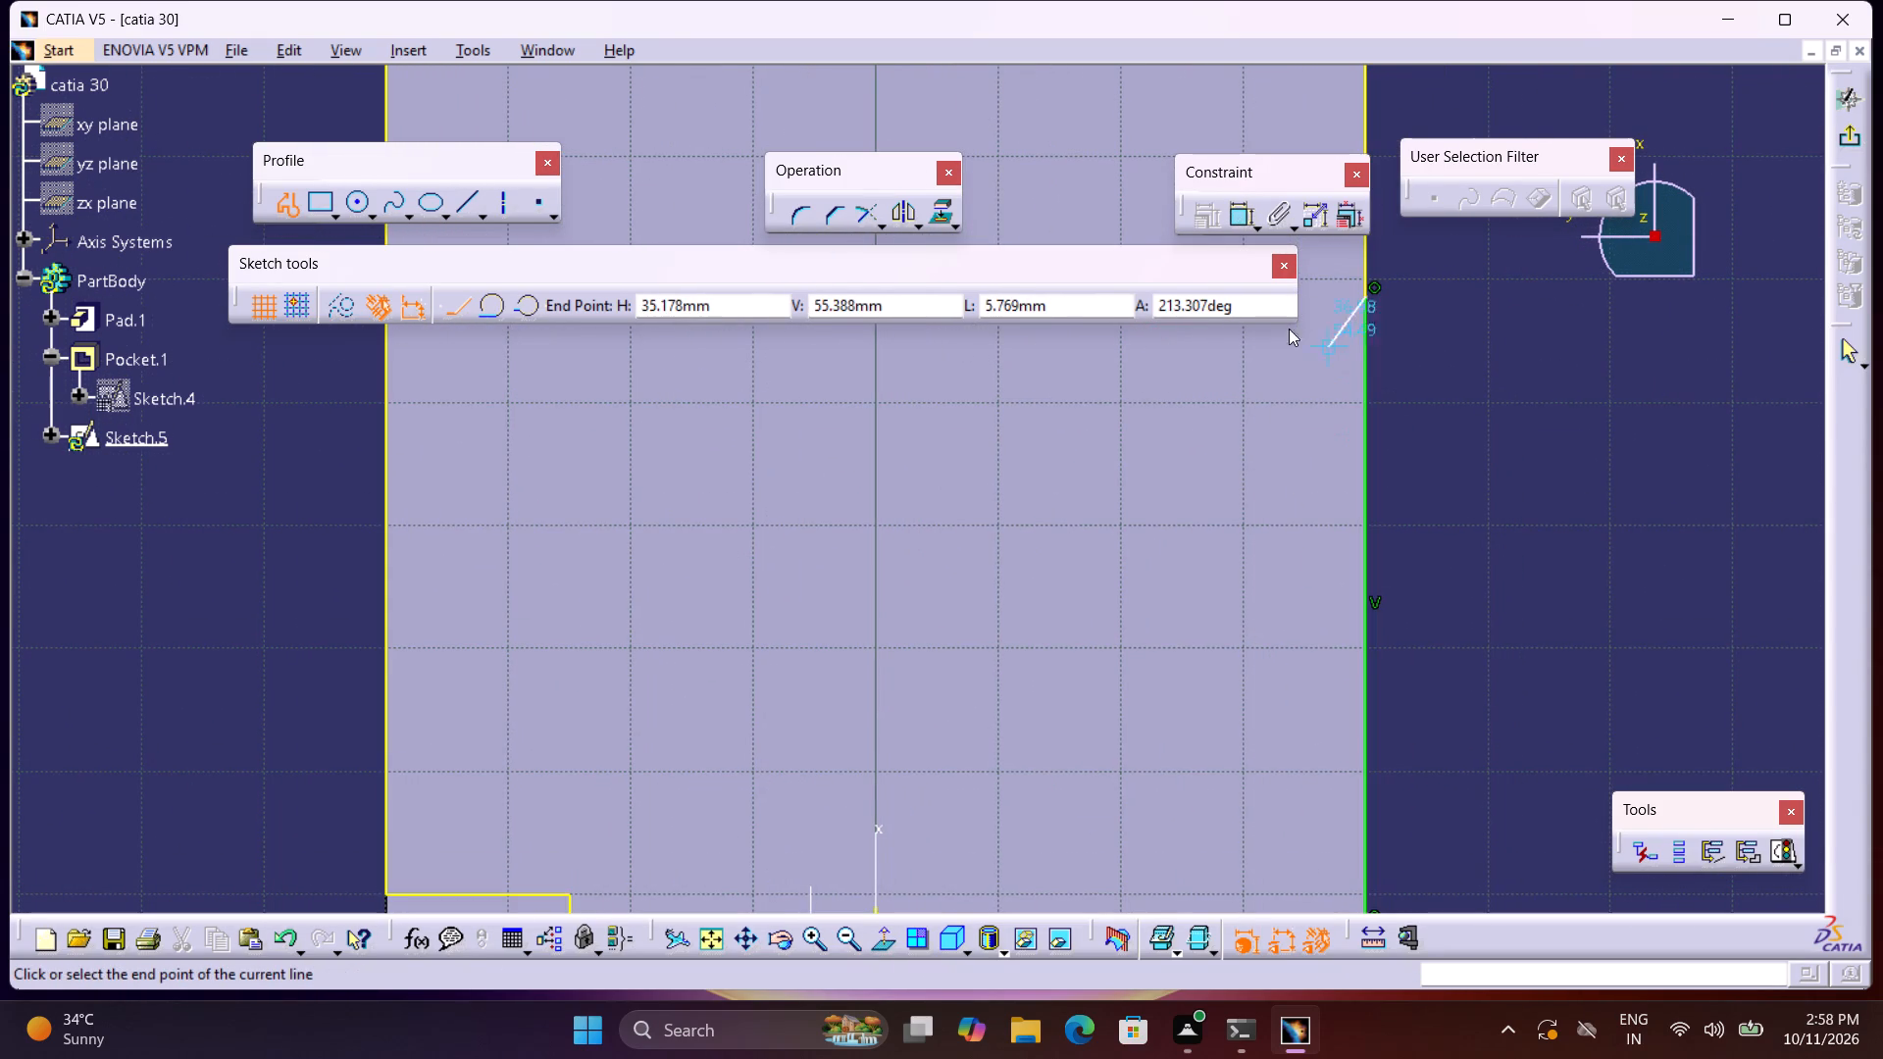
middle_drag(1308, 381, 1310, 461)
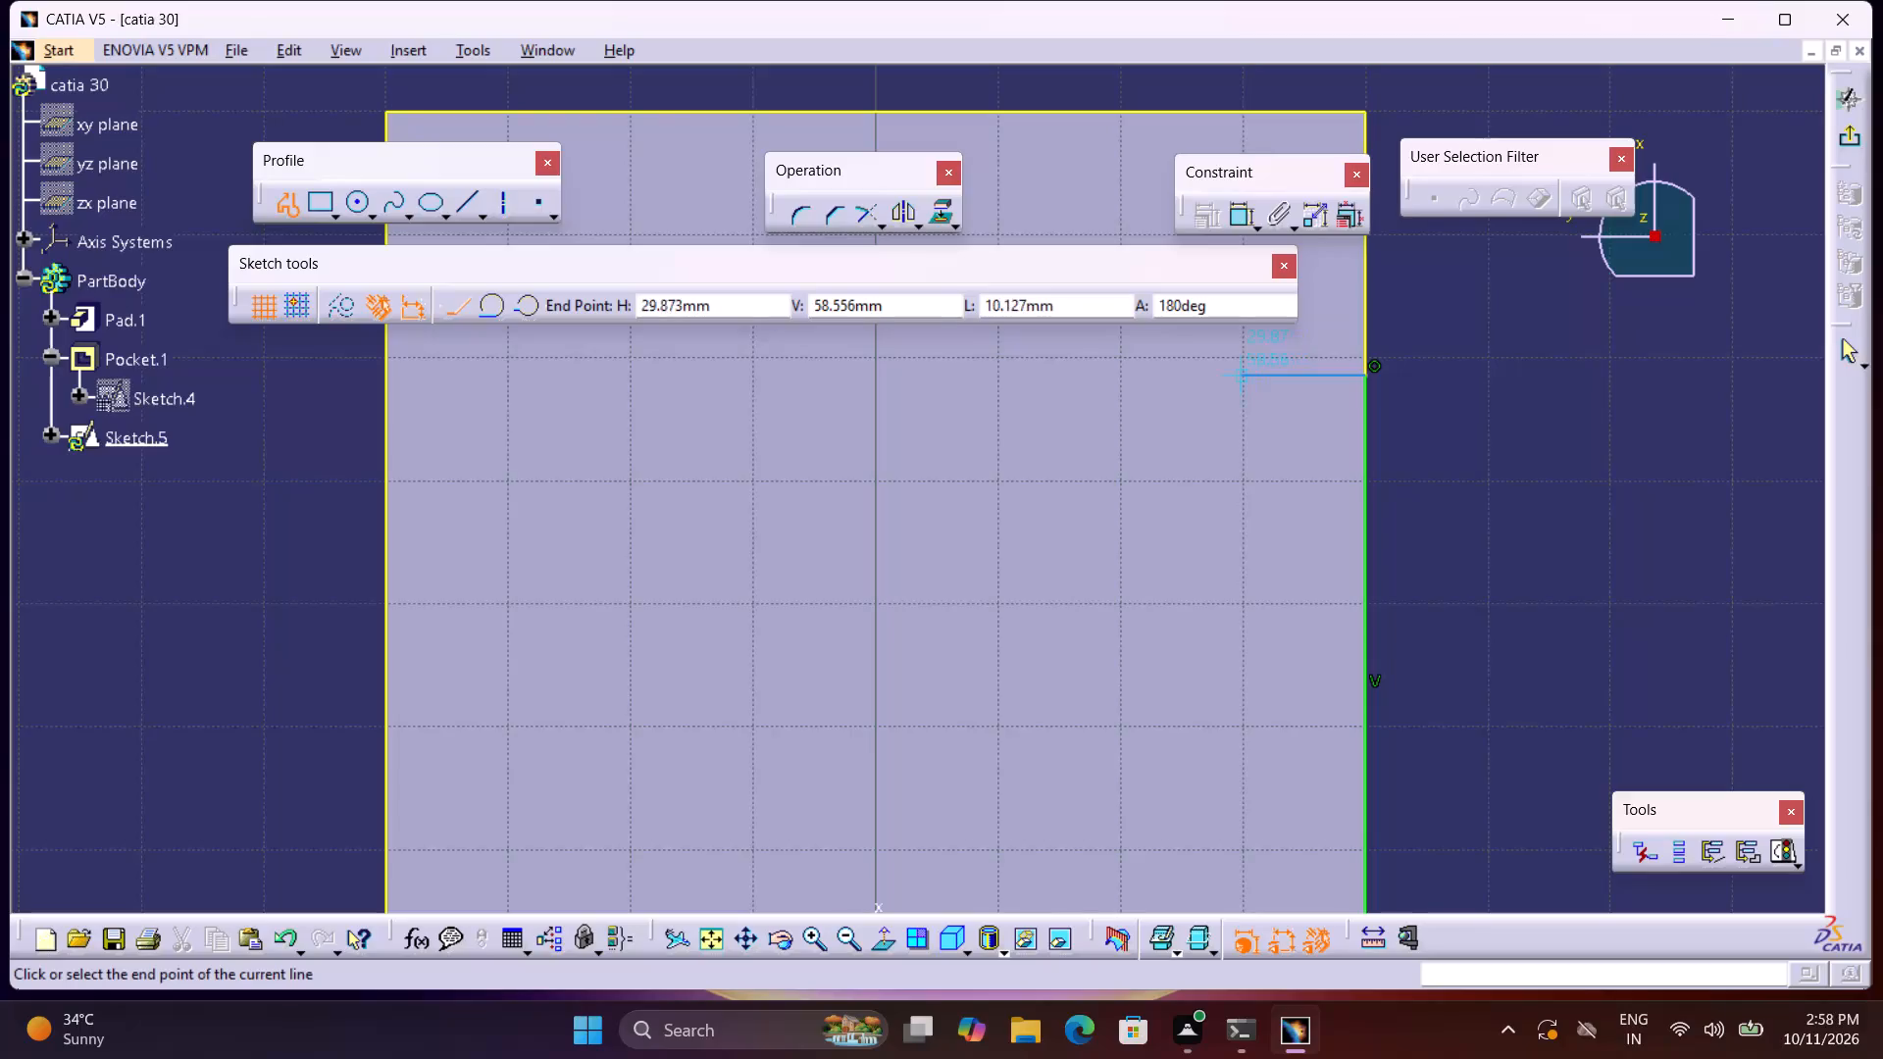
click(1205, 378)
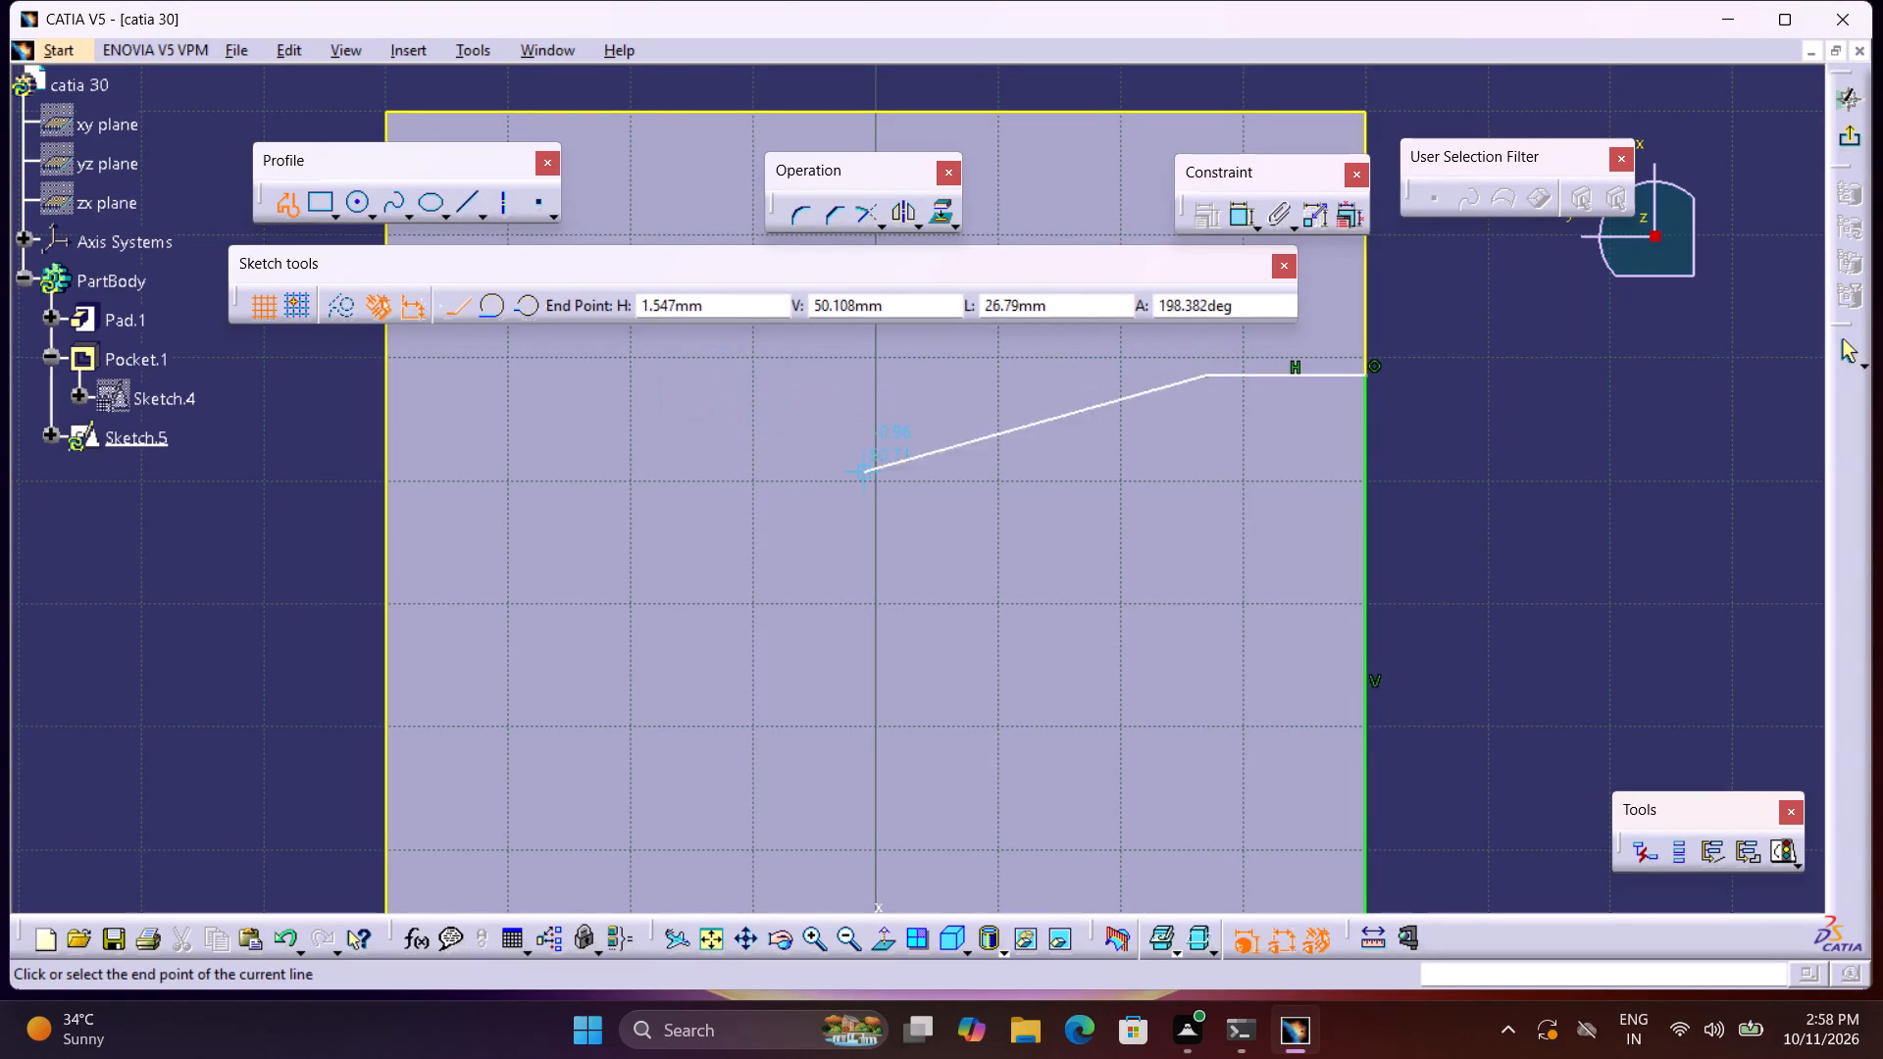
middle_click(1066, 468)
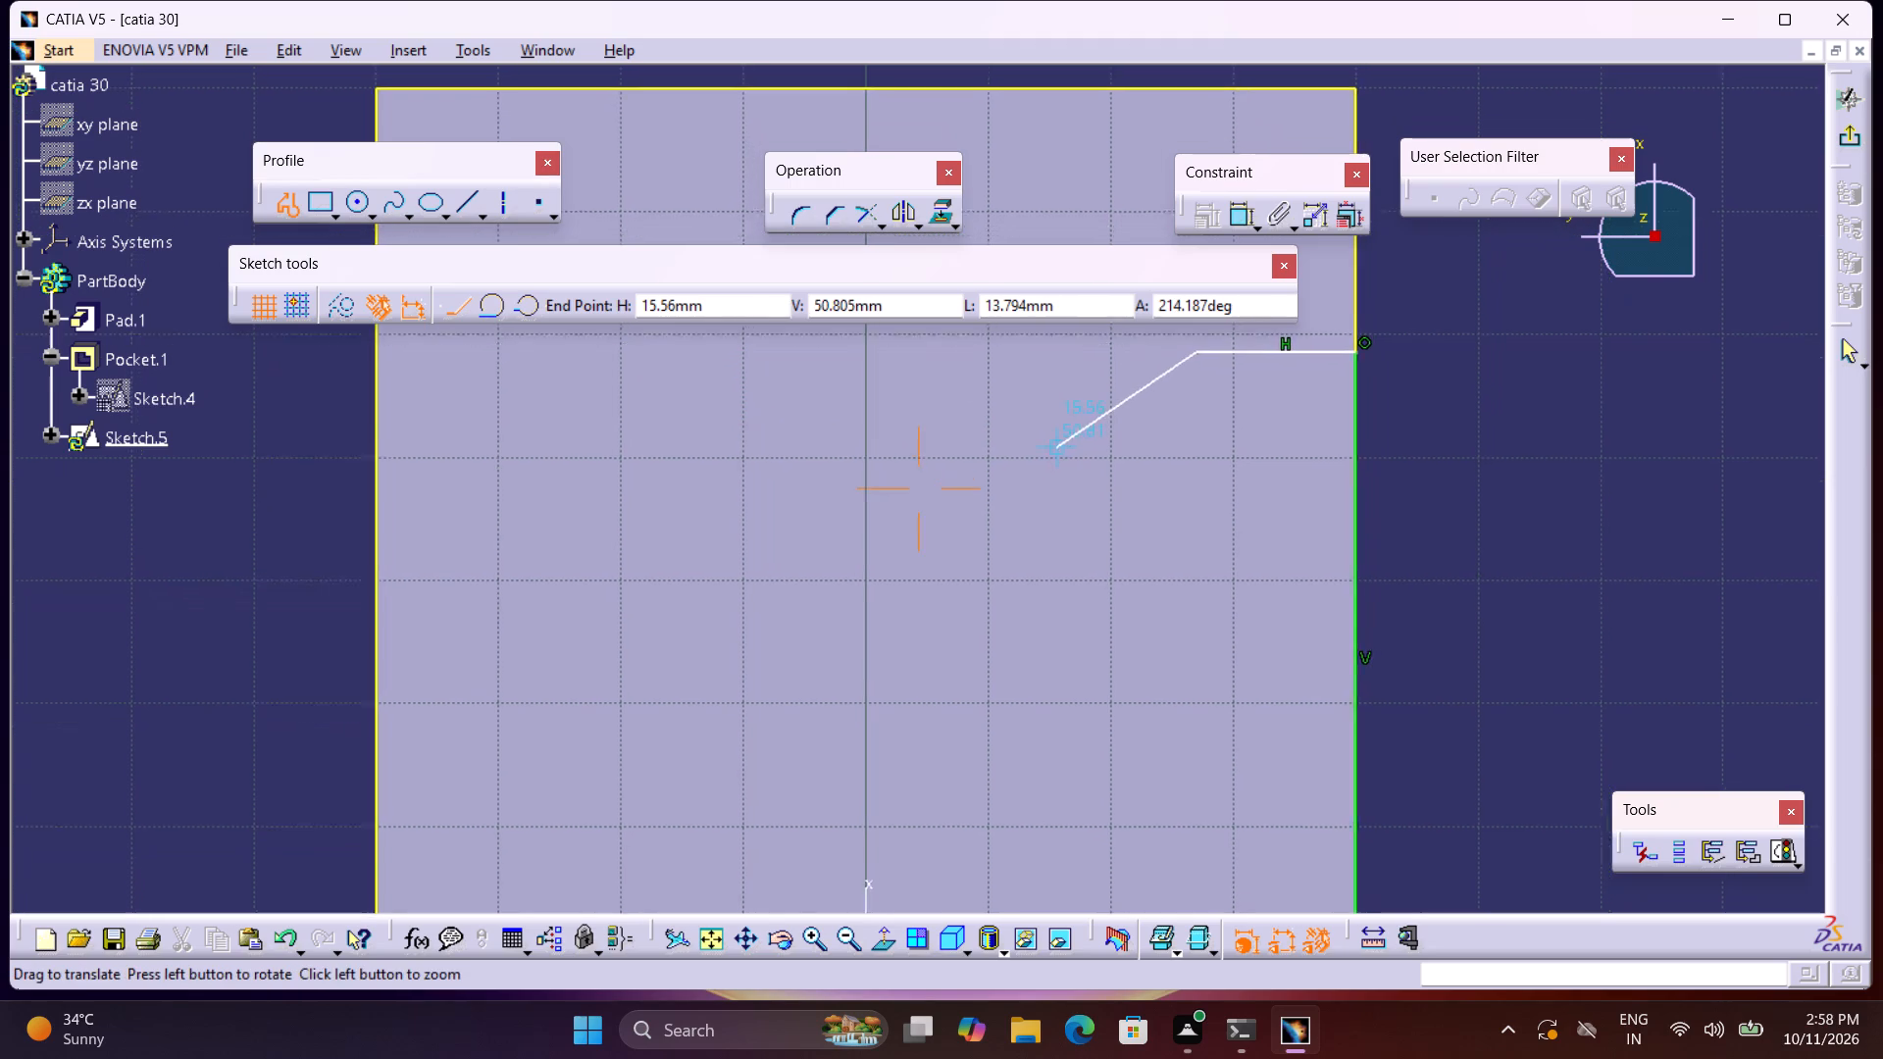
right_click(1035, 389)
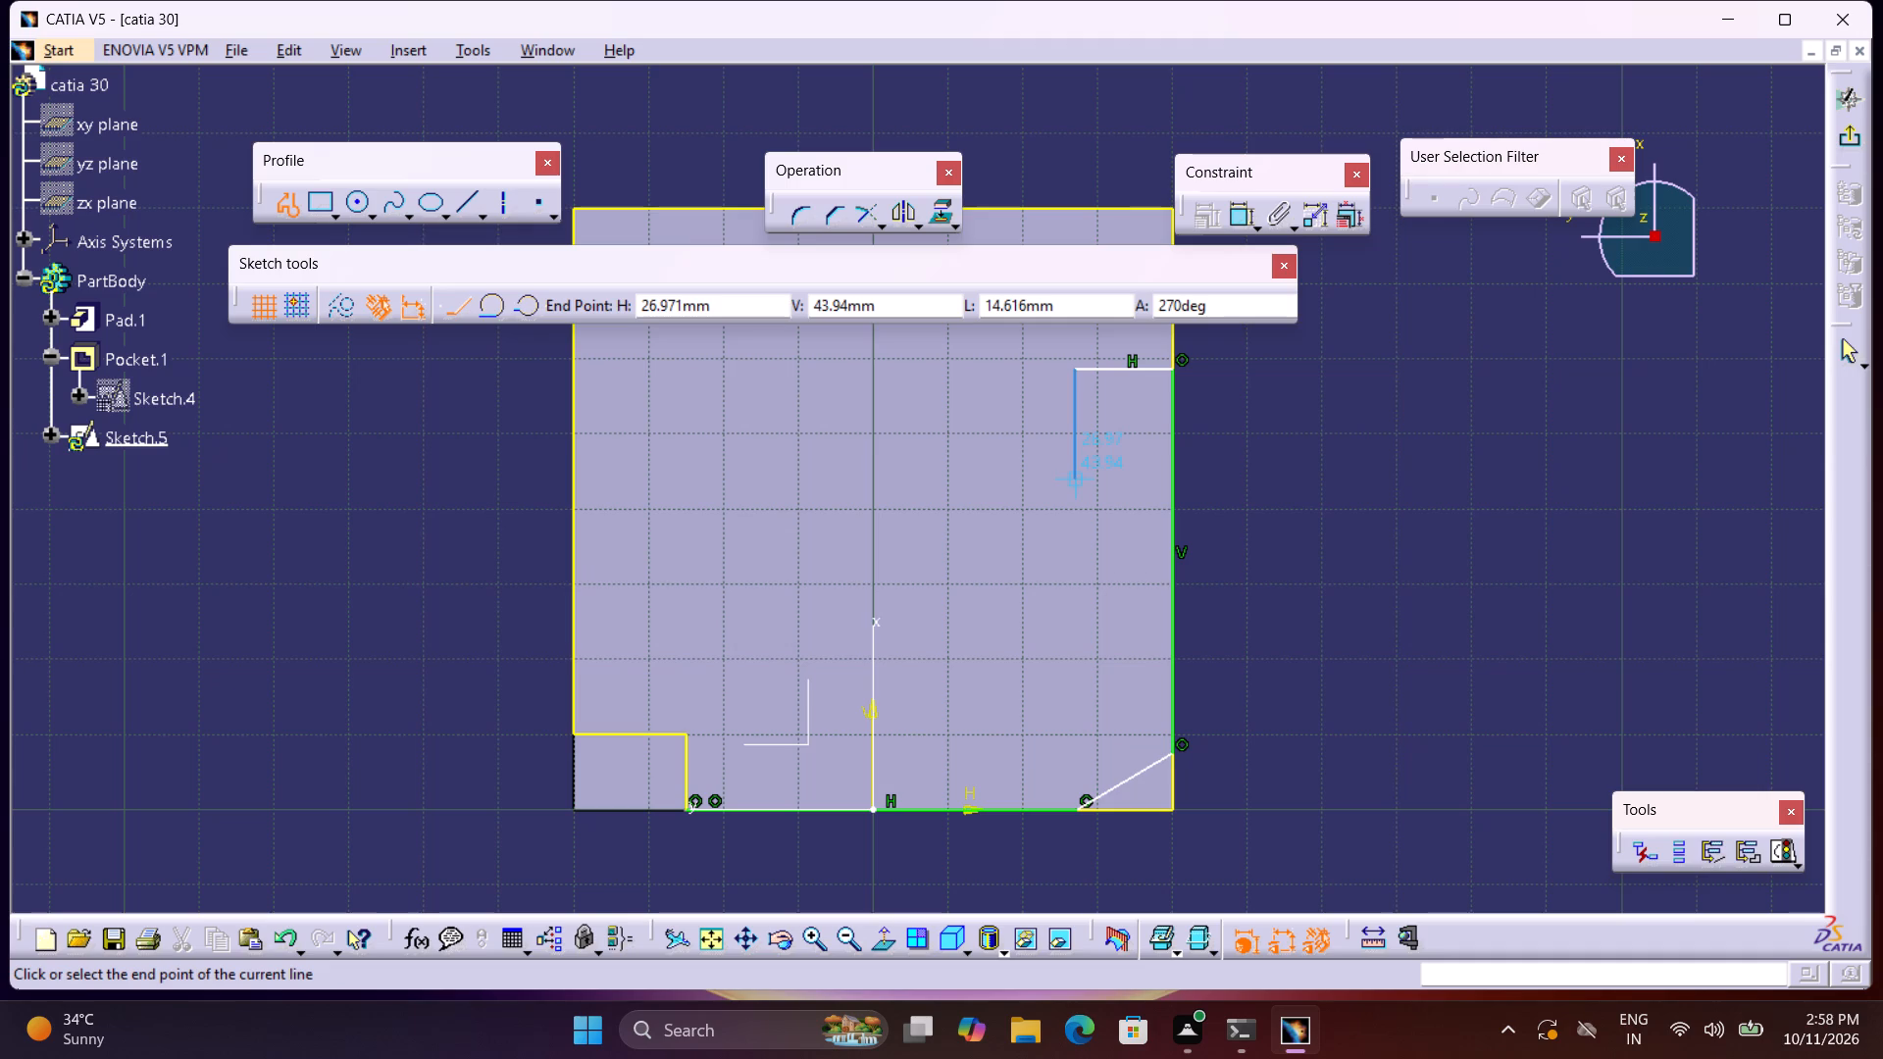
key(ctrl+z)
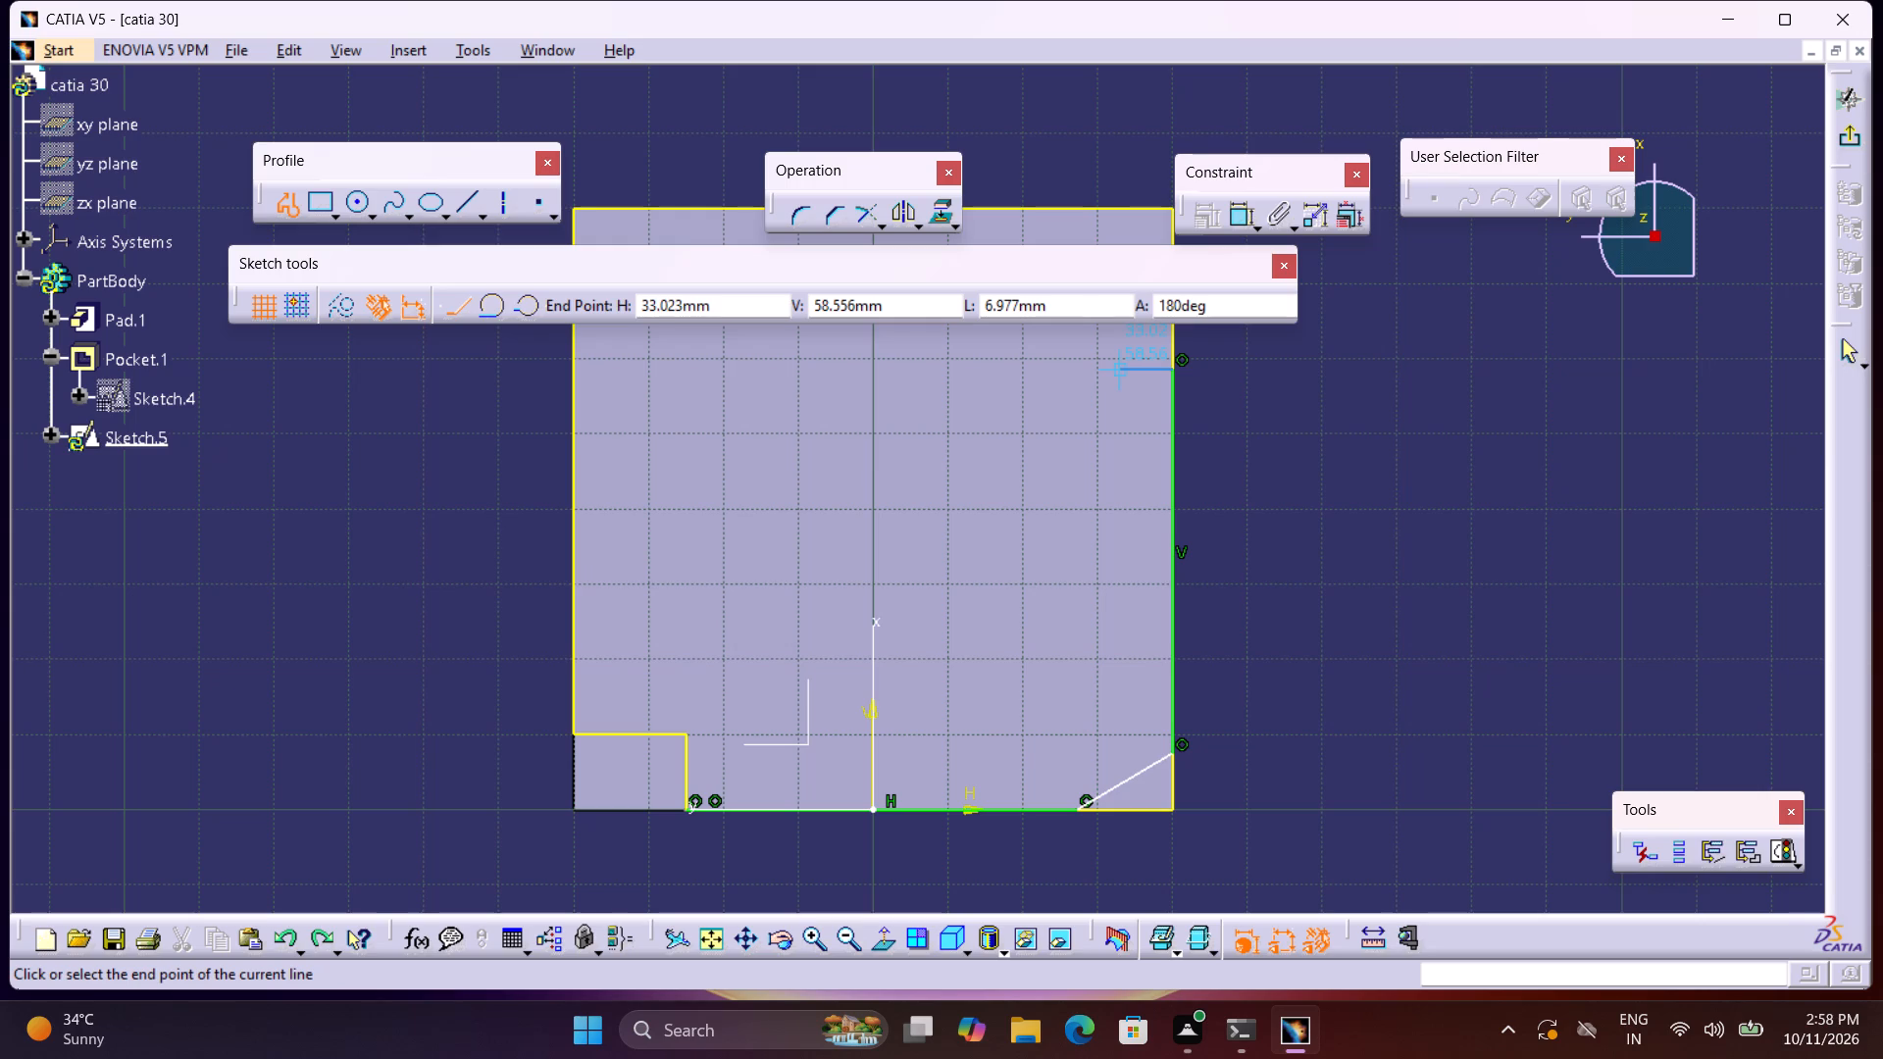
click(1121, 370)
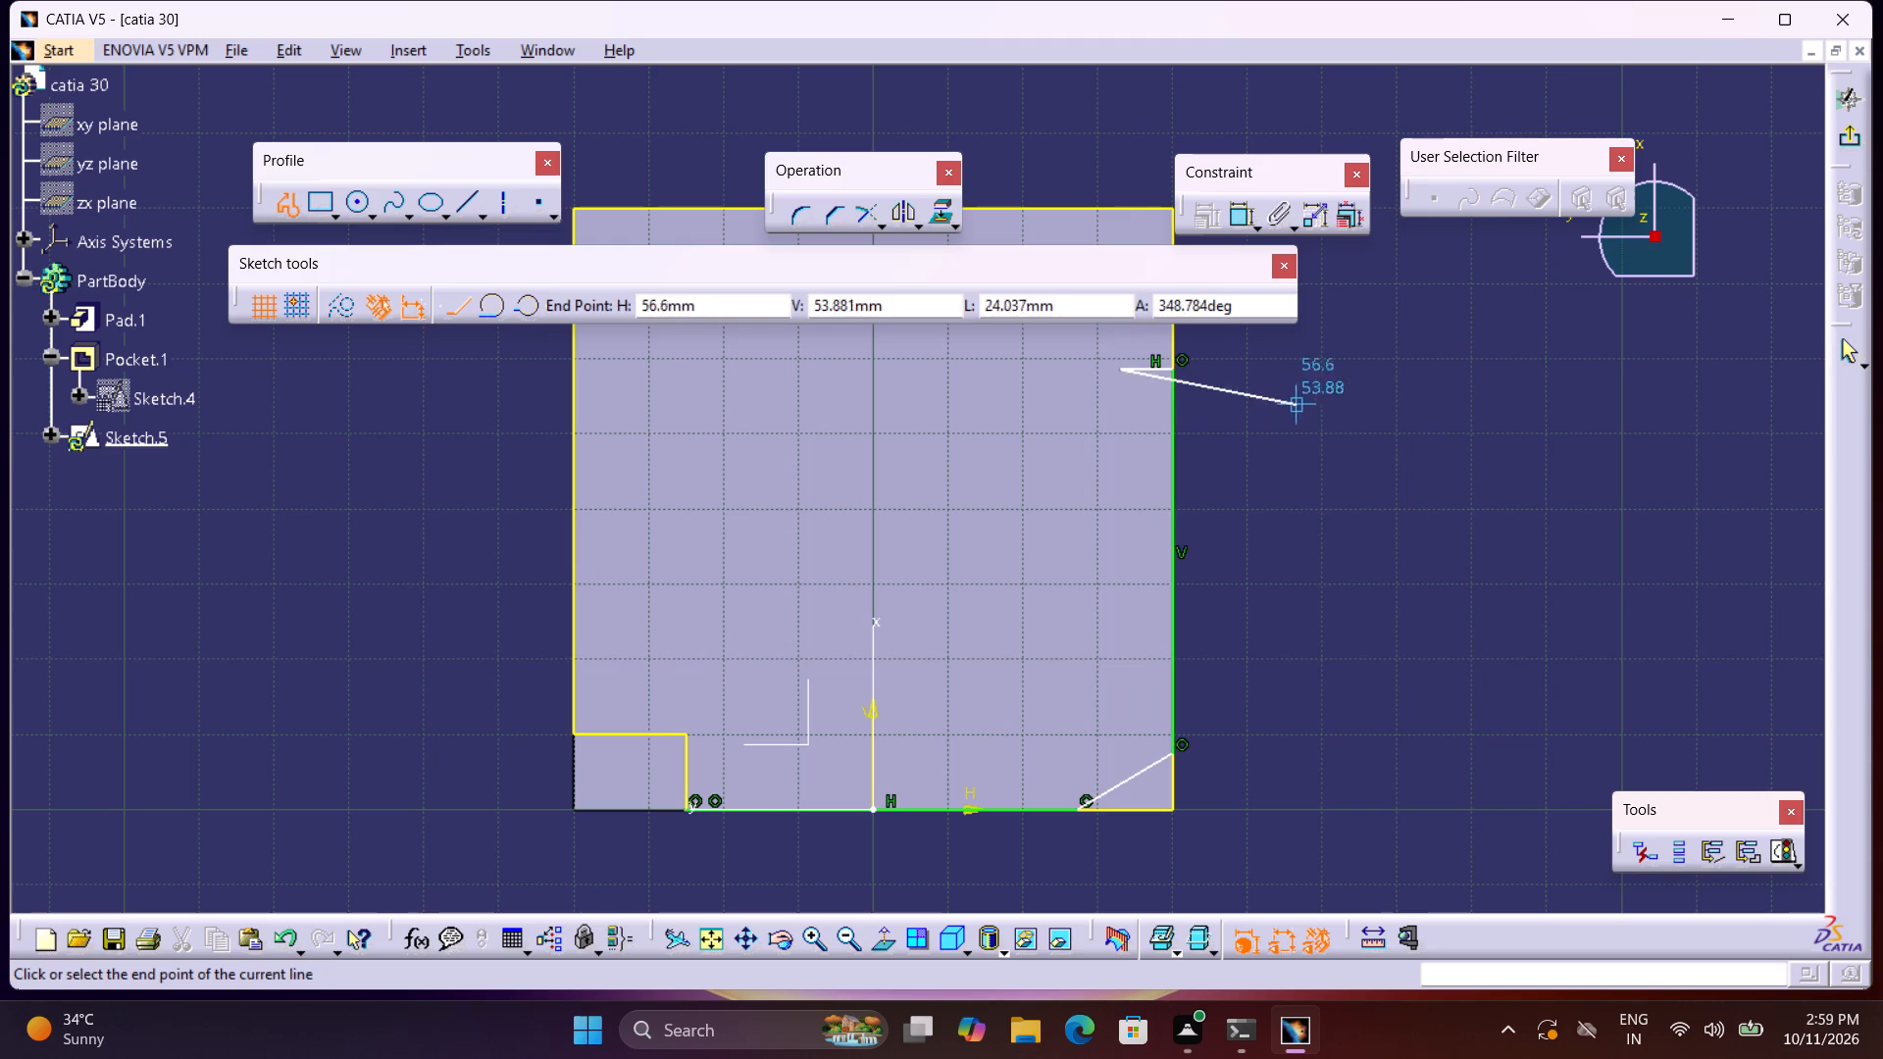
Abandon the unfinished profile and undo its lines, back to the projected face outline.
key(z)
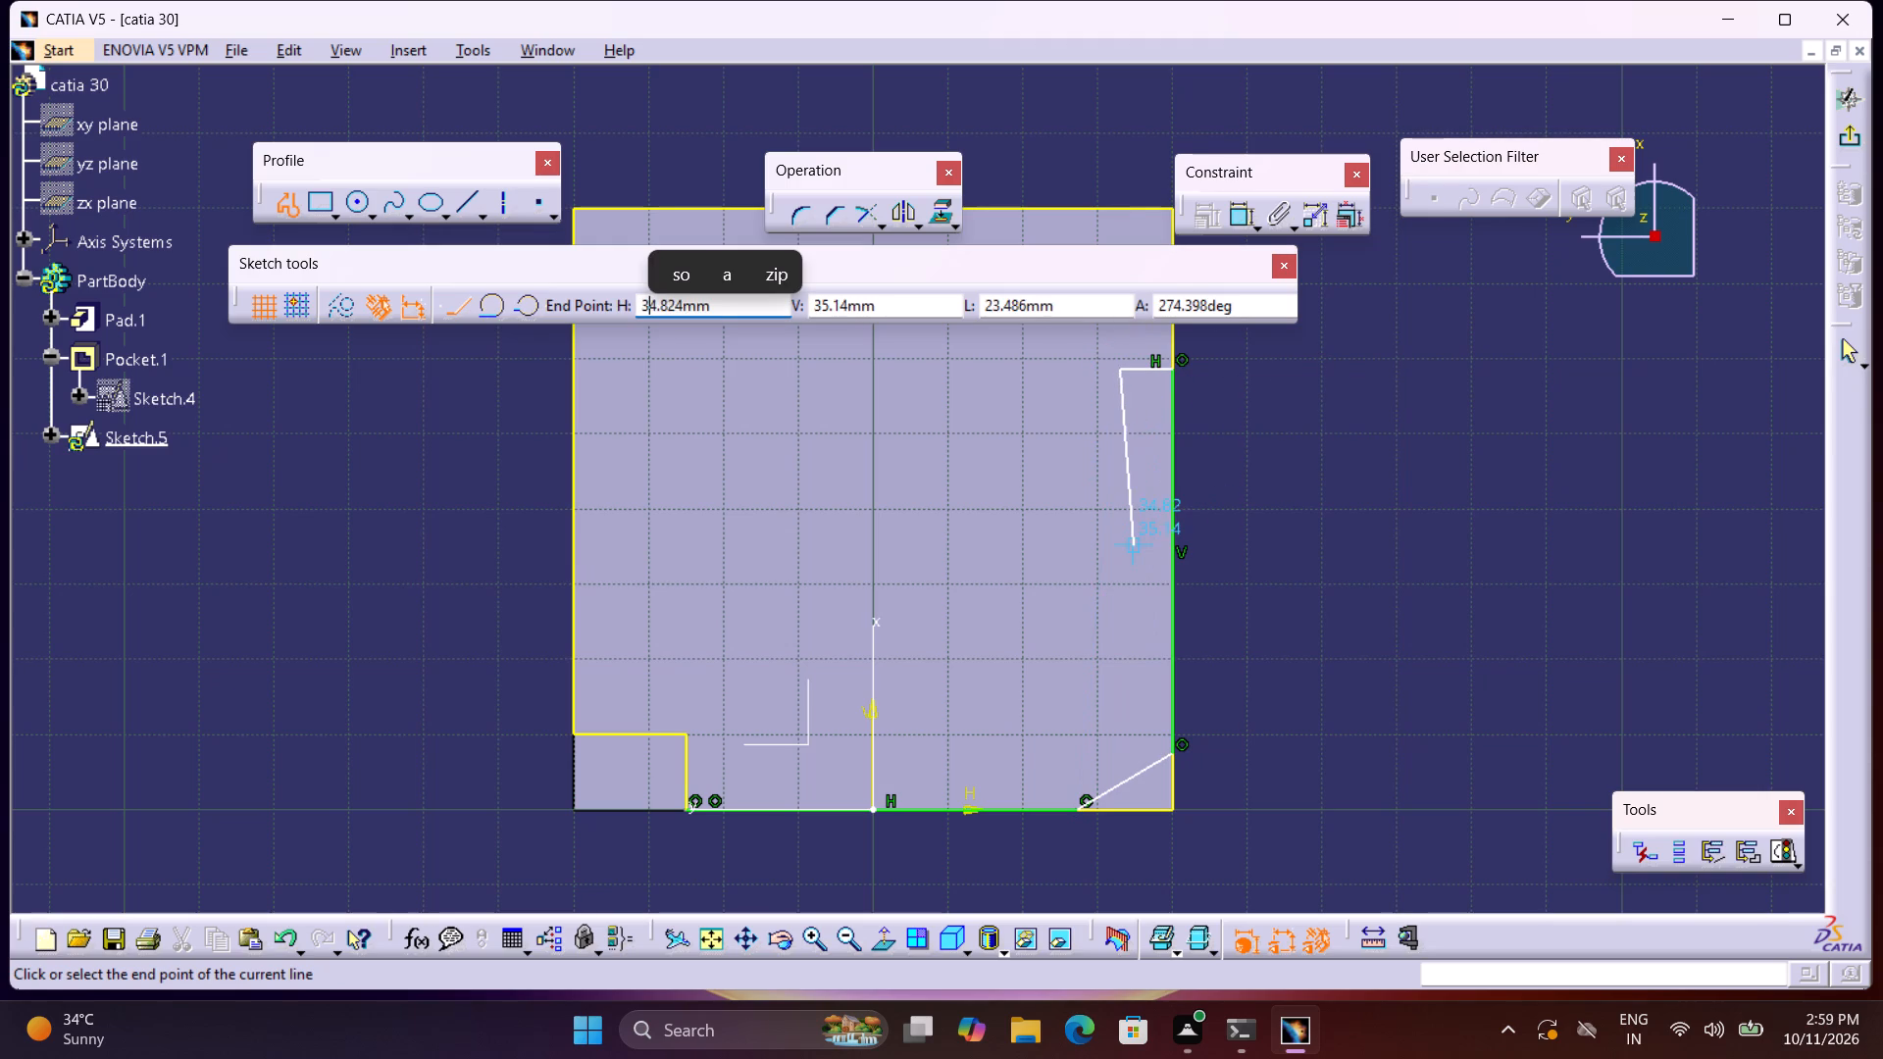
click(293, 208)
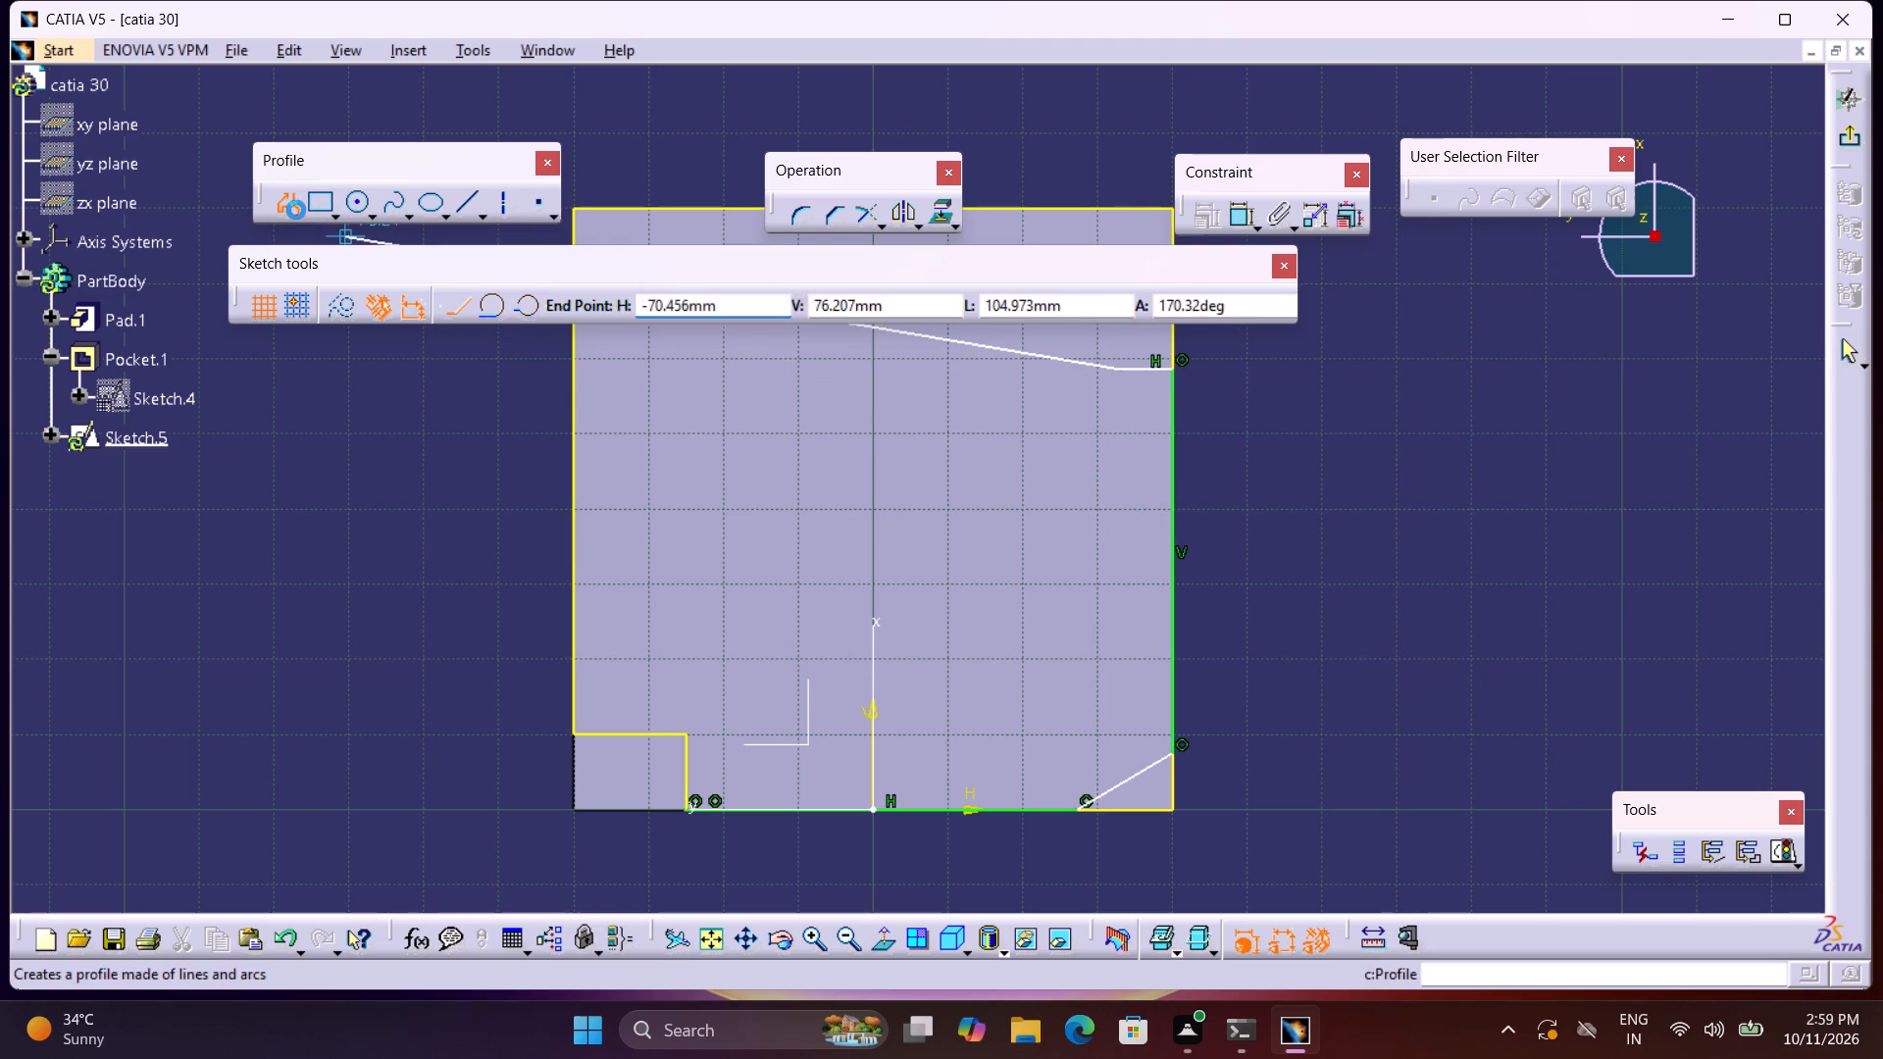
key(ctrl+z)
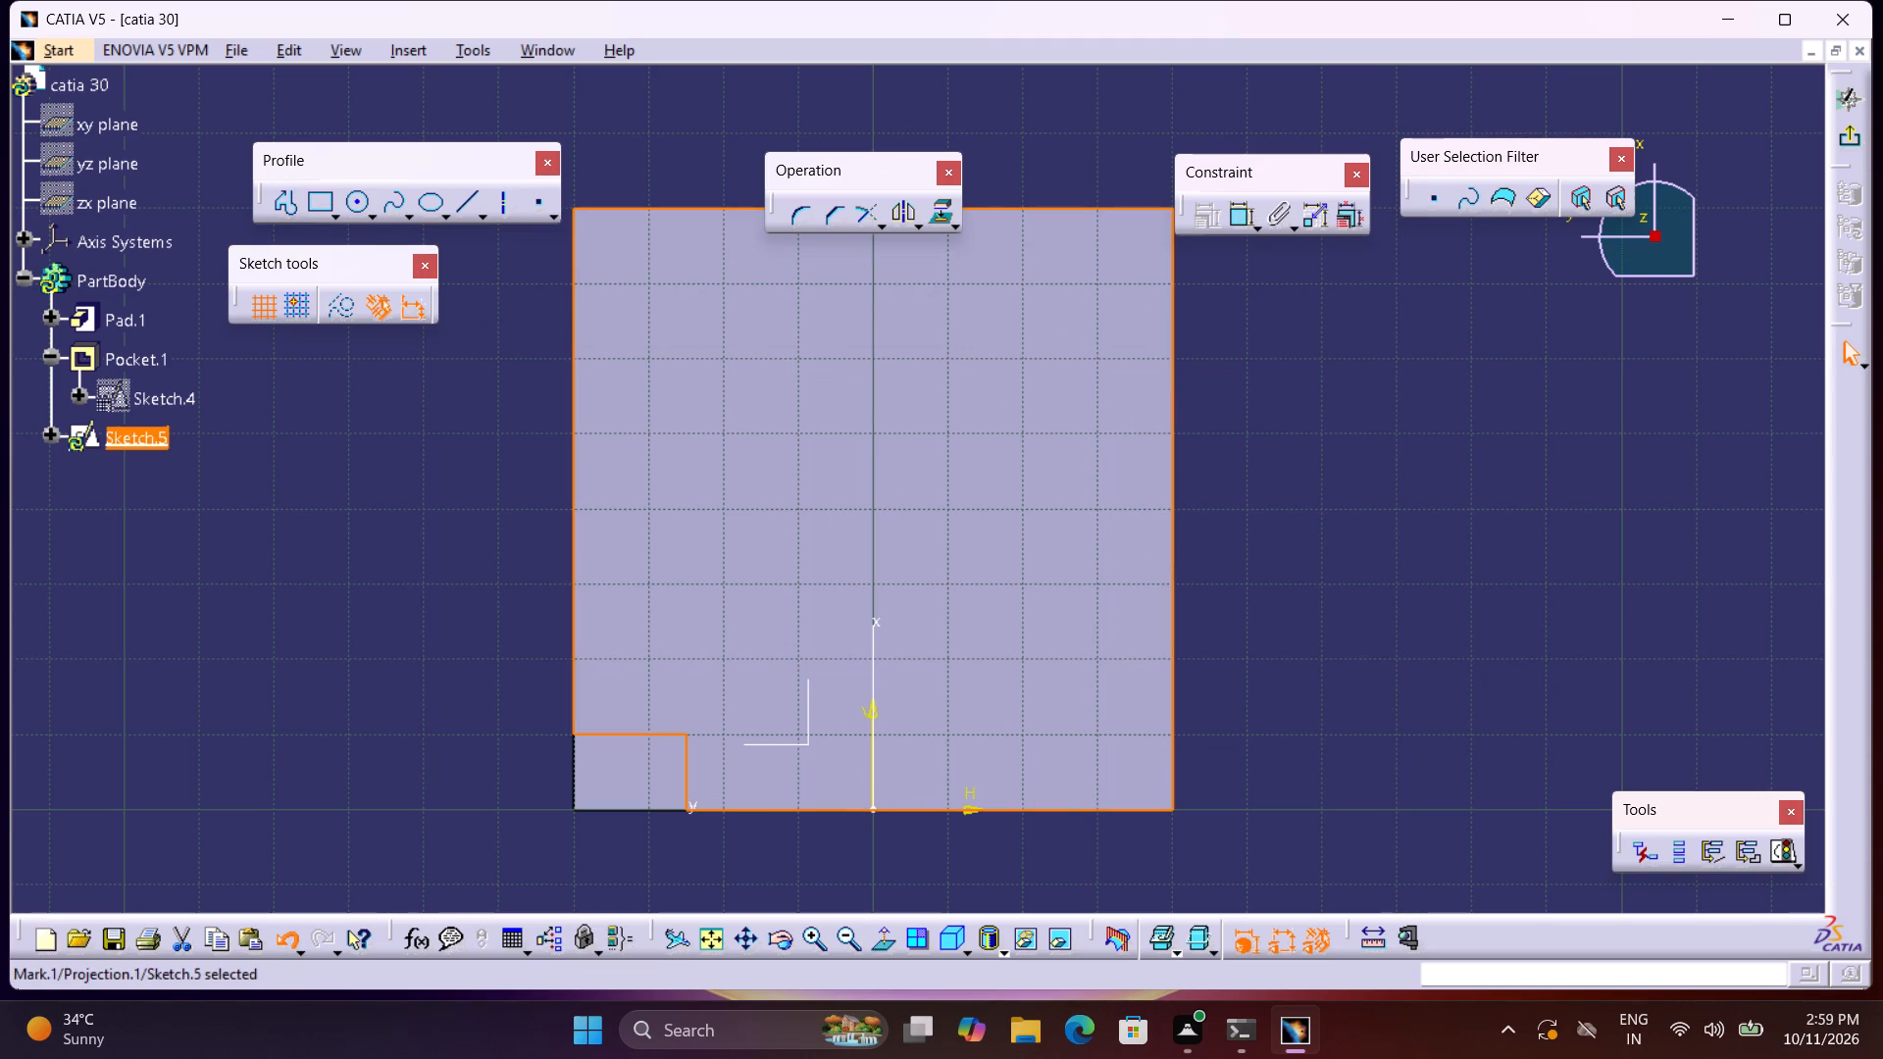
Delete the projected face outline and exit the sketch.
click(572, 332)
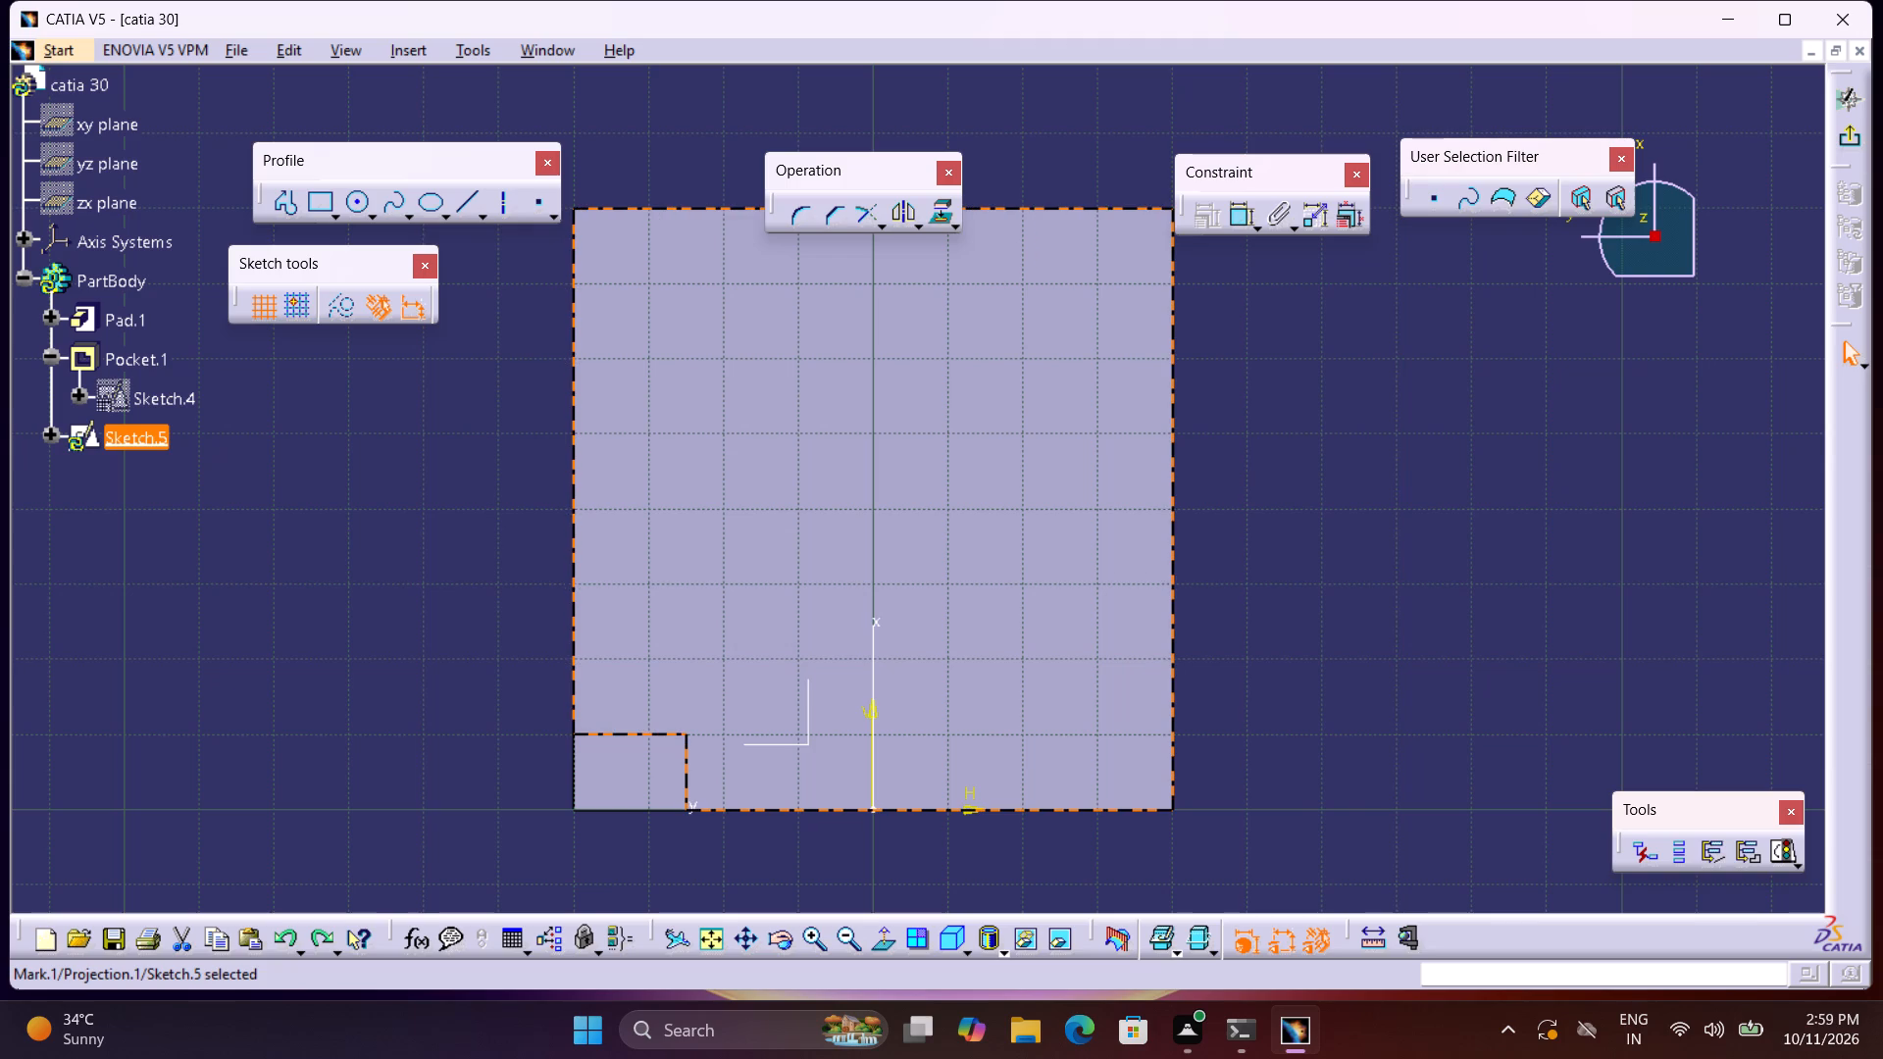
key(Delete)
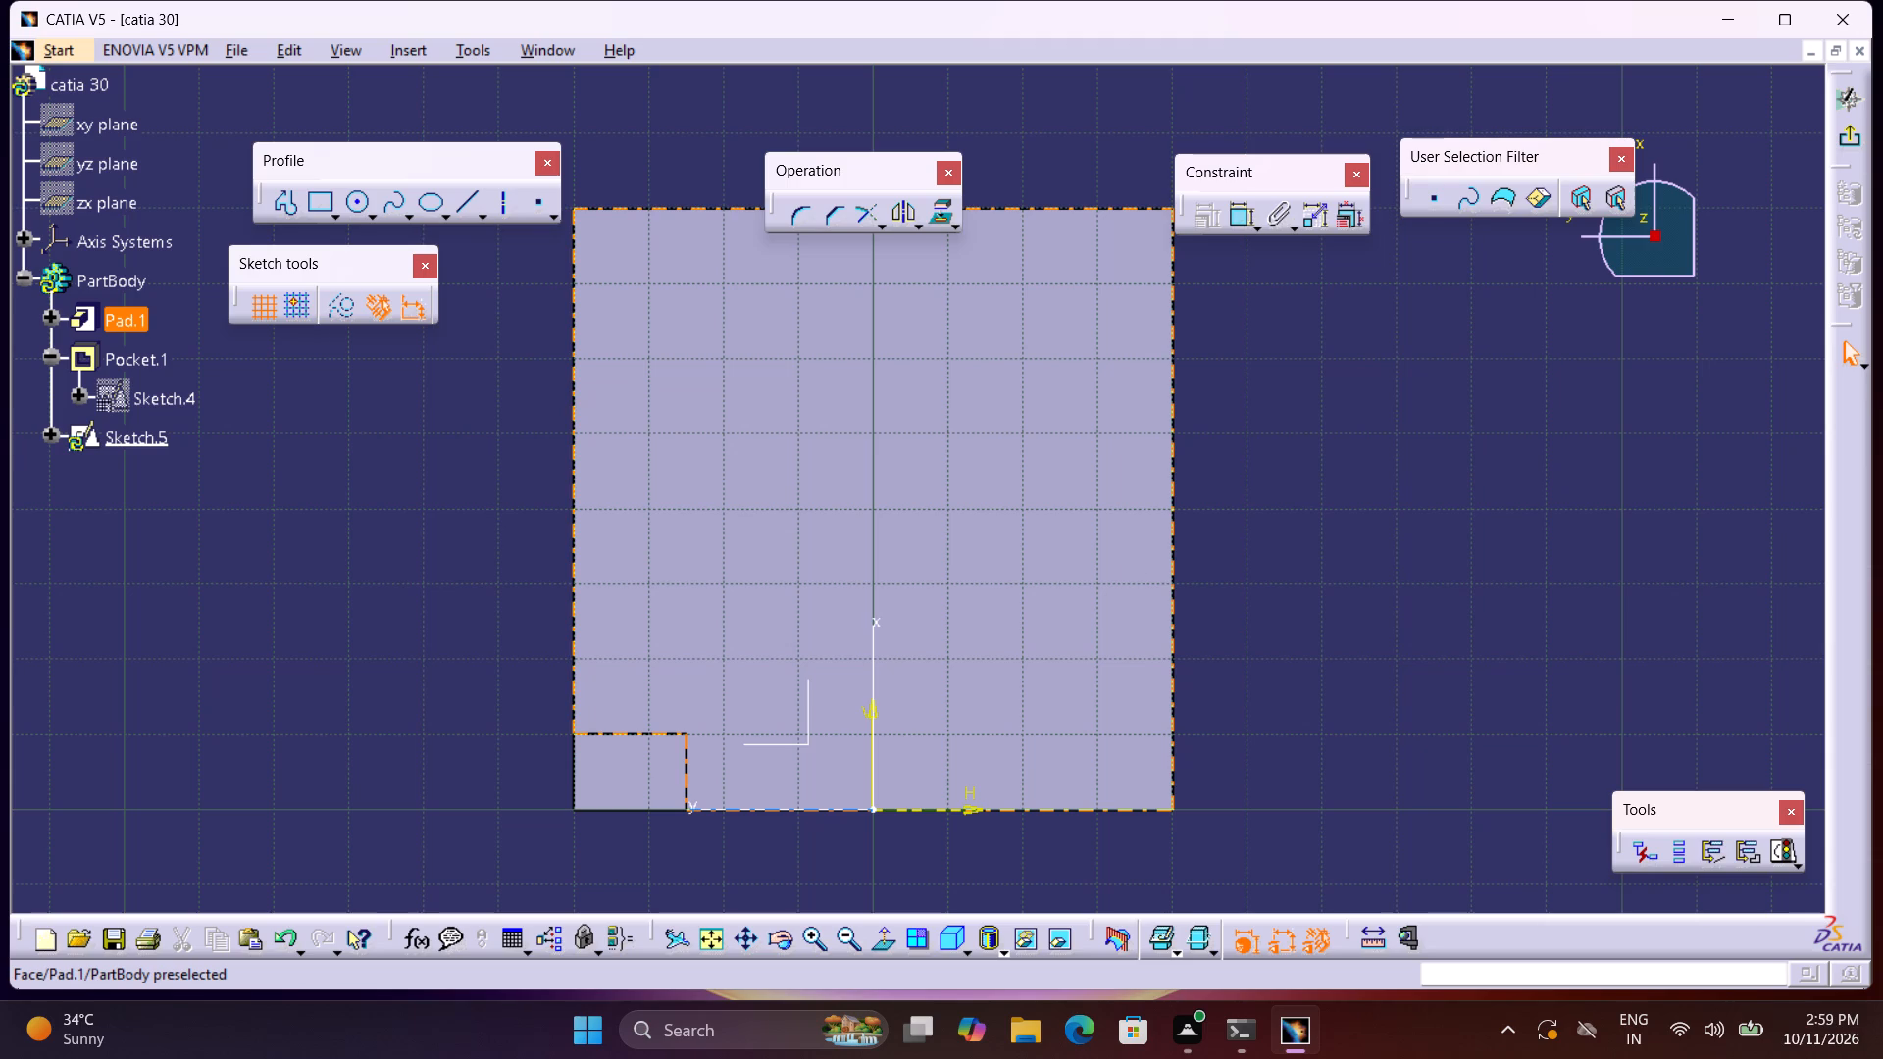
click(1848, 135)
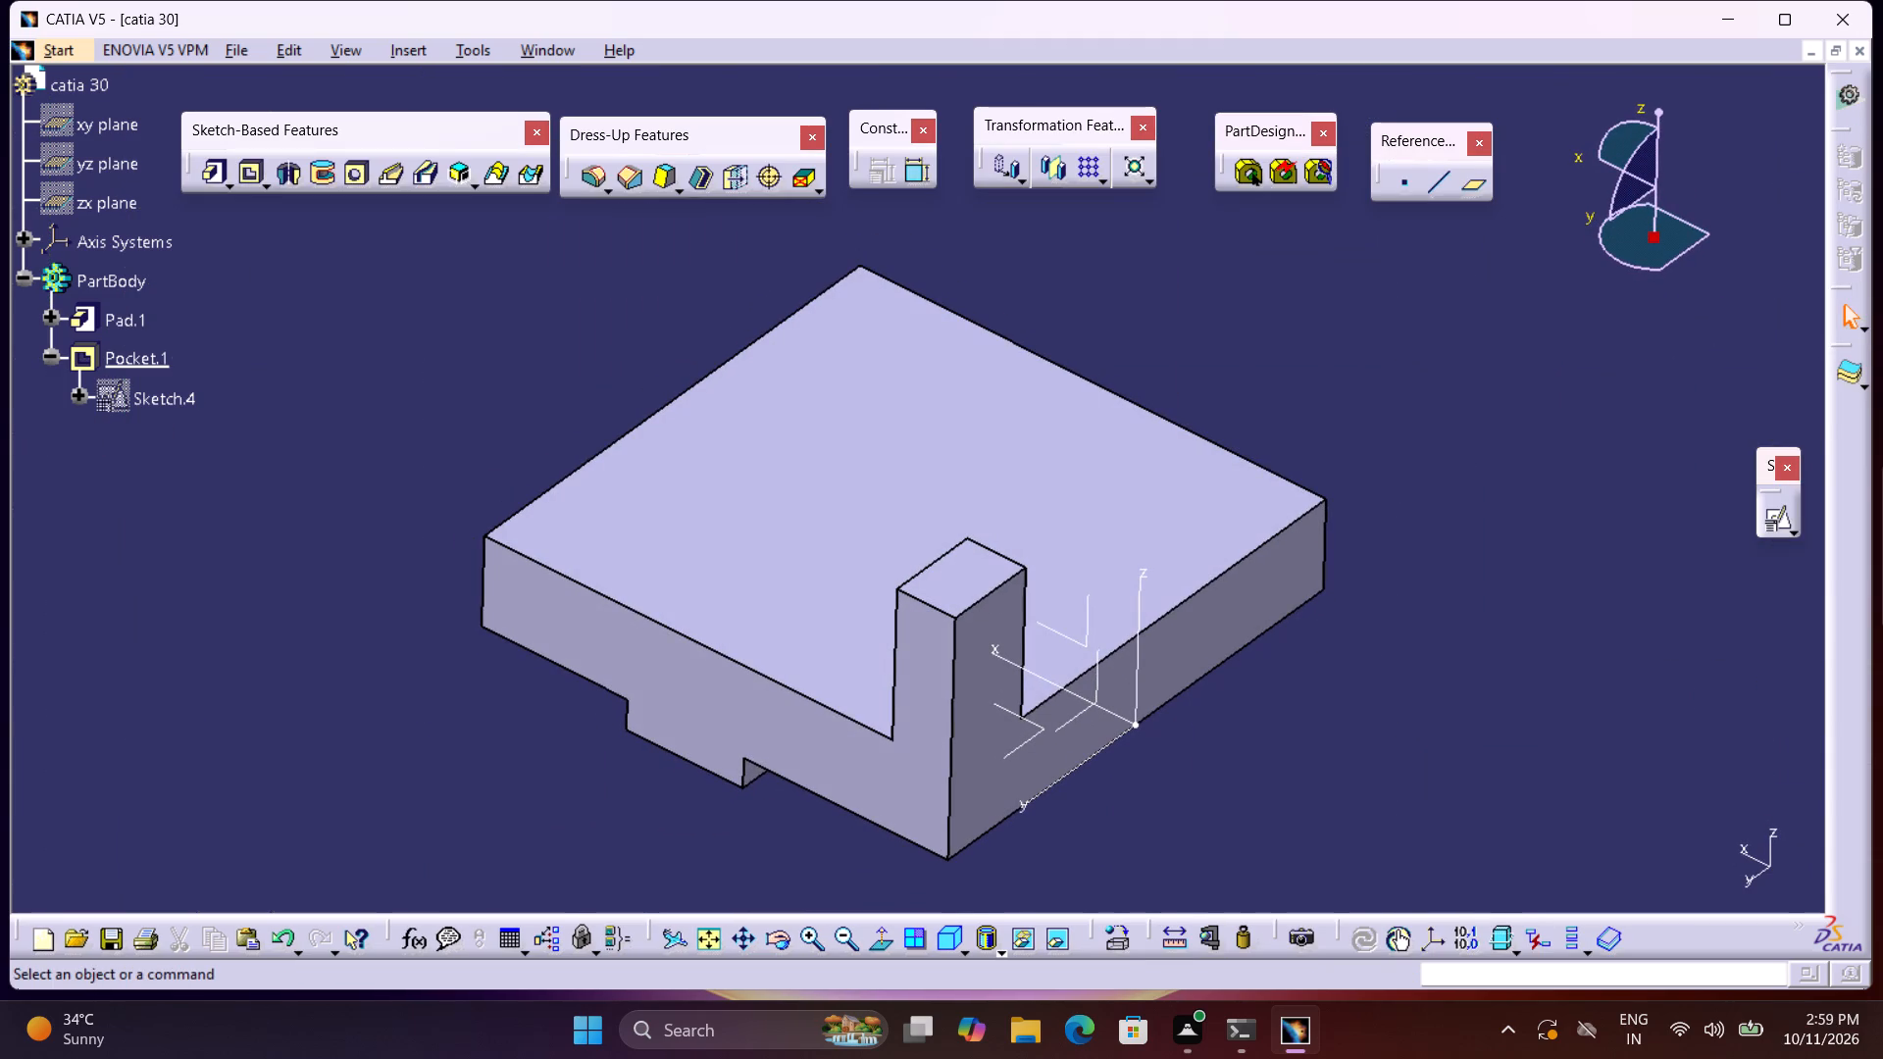
Create a positioned sketch on the corner post's positive-X face, keeping the default origin and orientation.
click(703, 950)
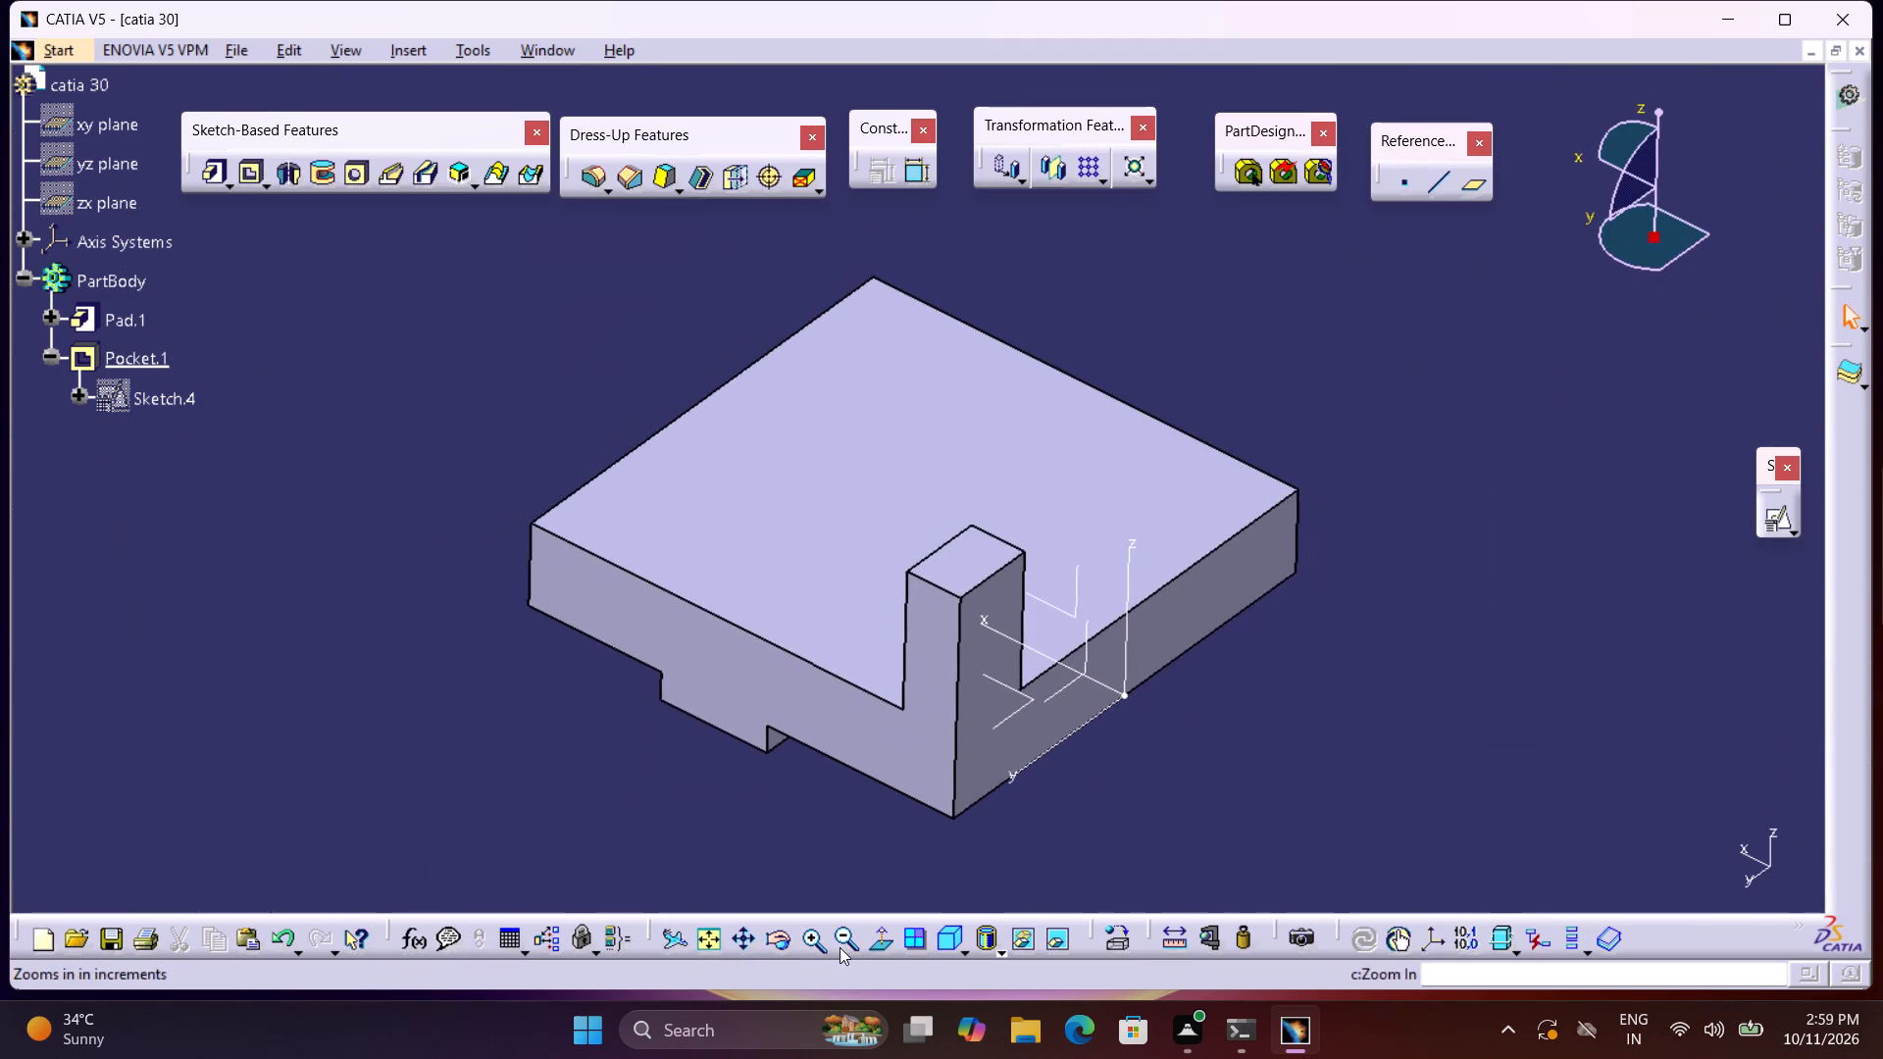
click(950, 933)
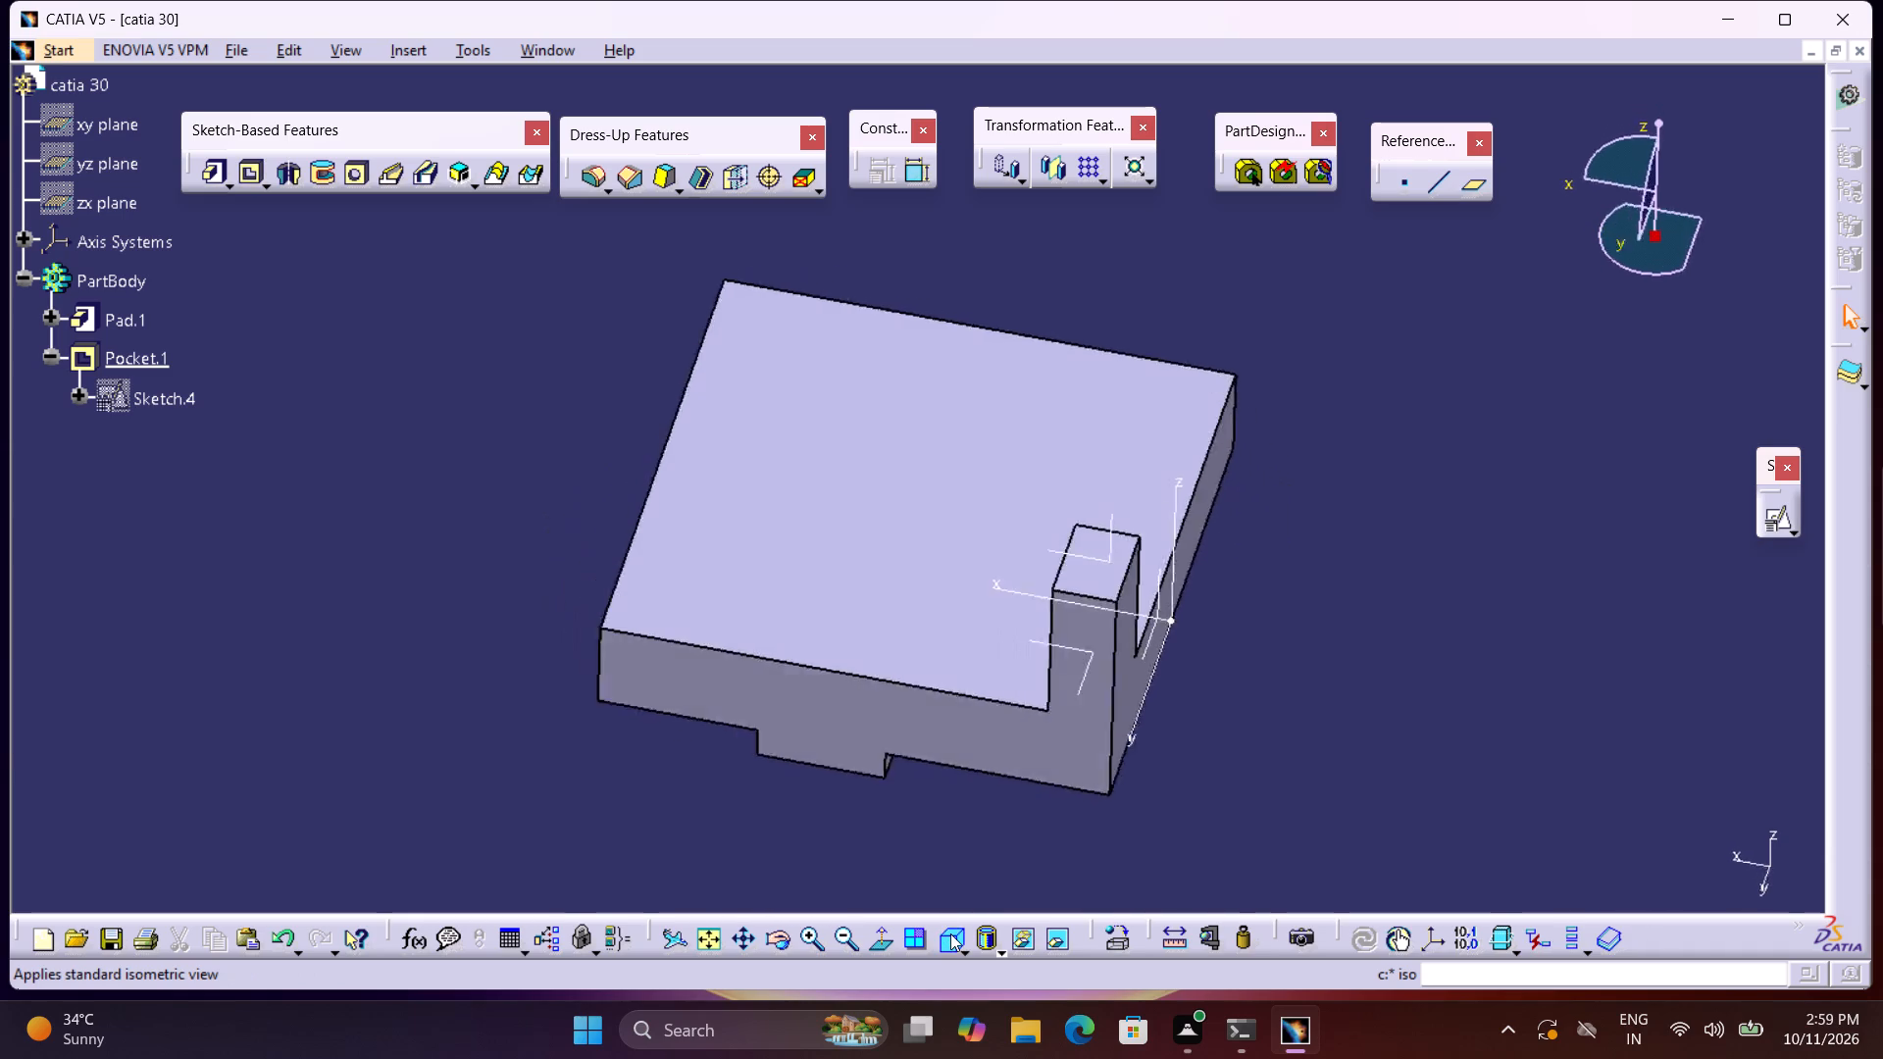
click(1777, 525)
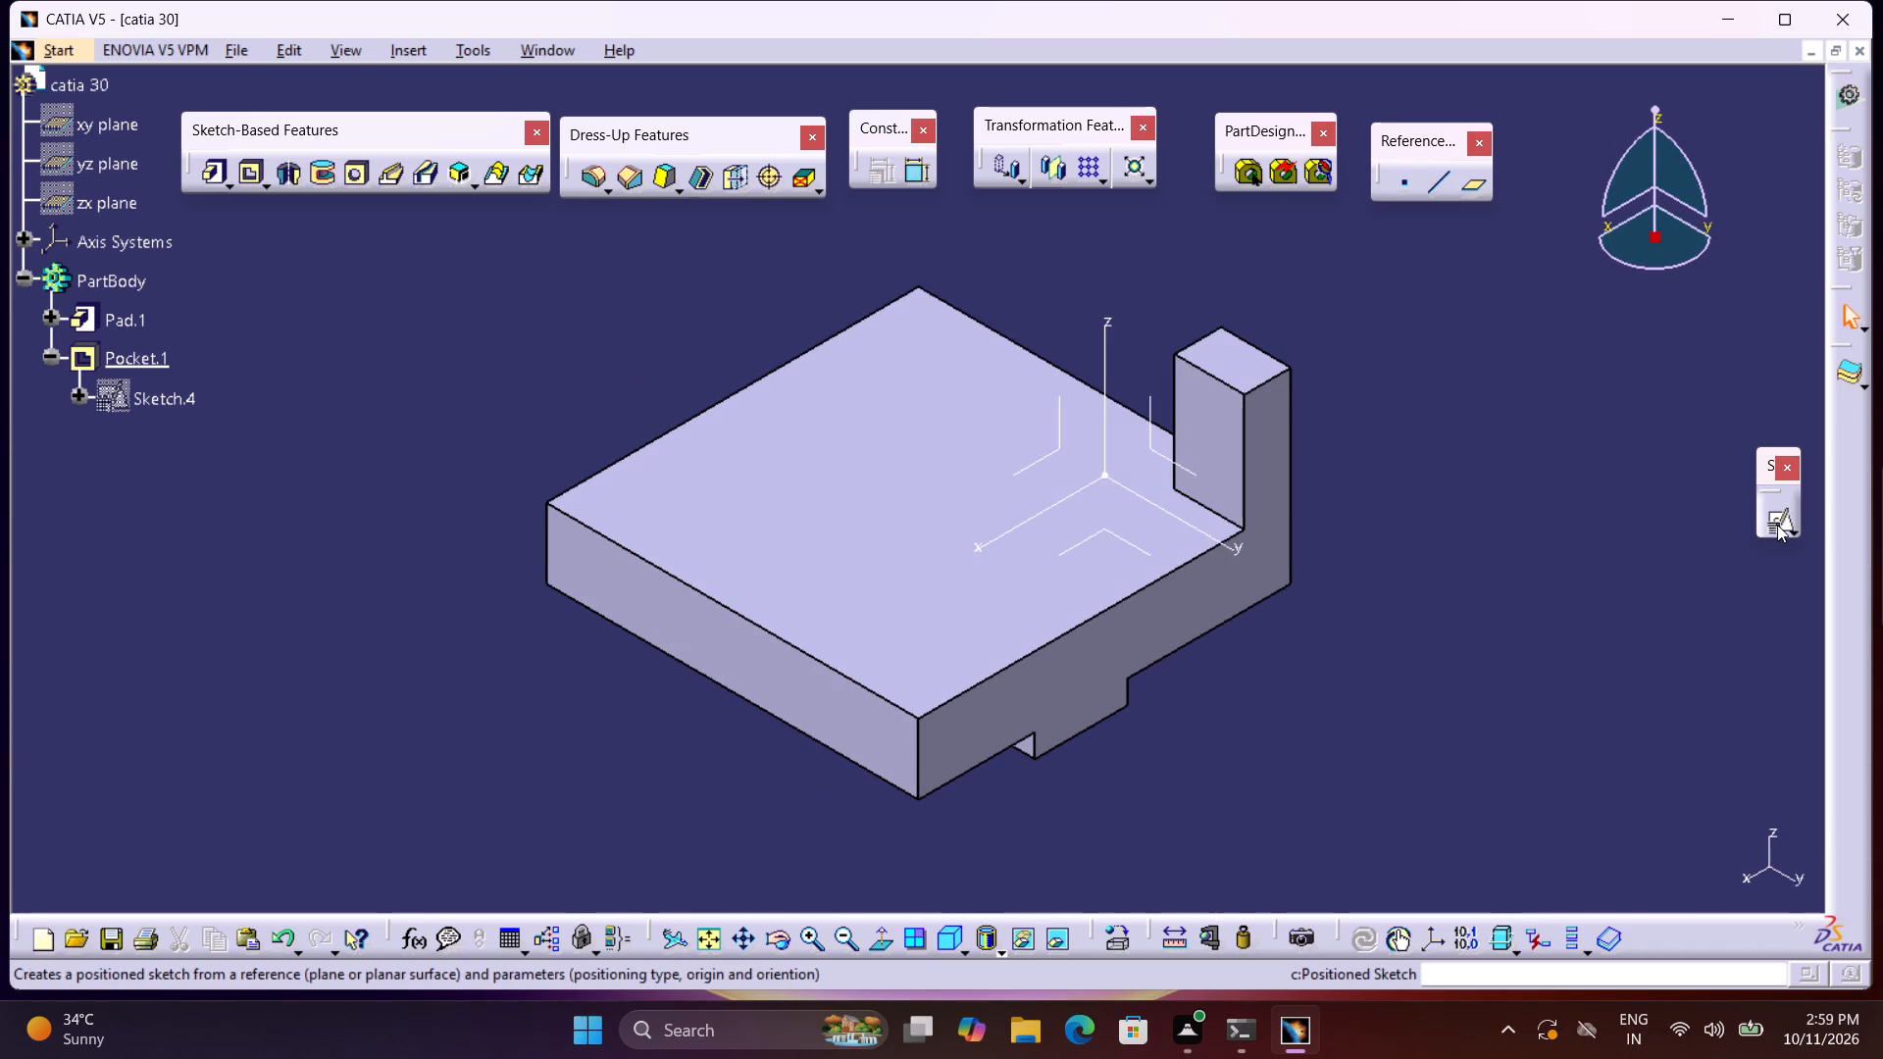
click(1225, 477)
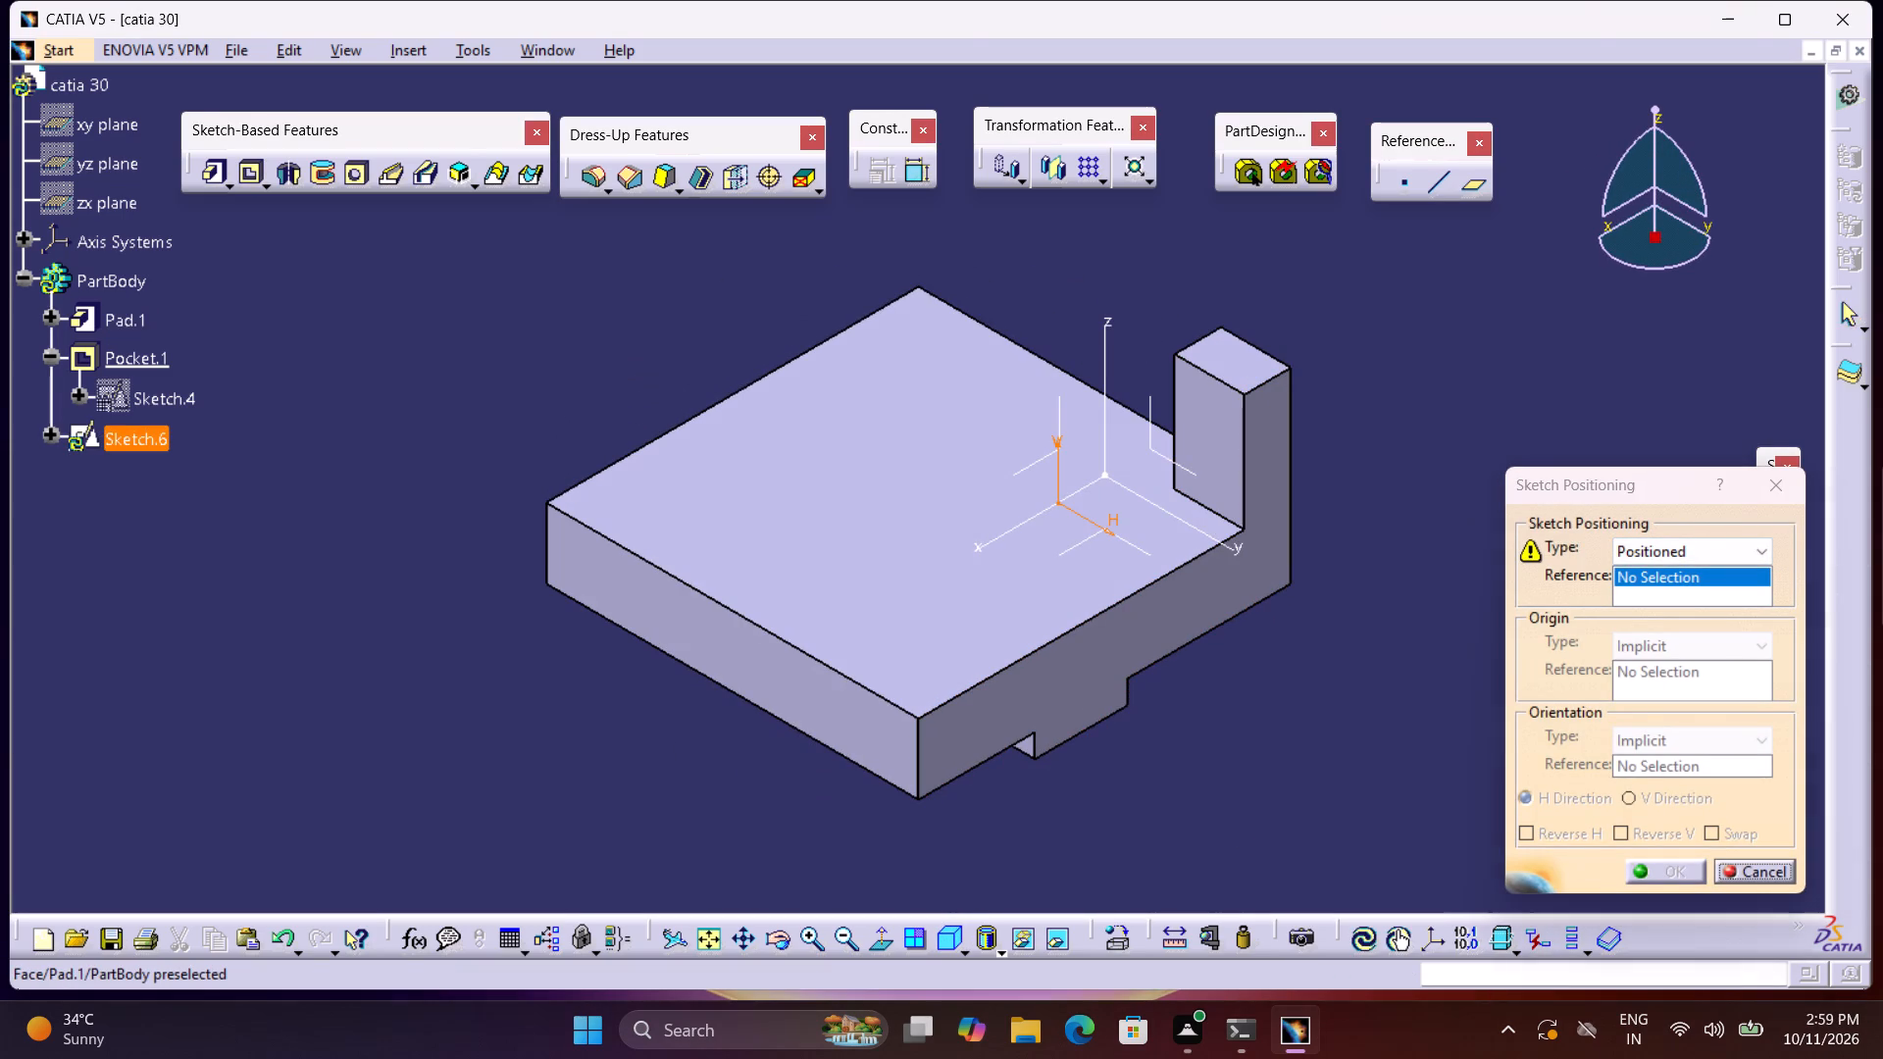
click(1654, 869)
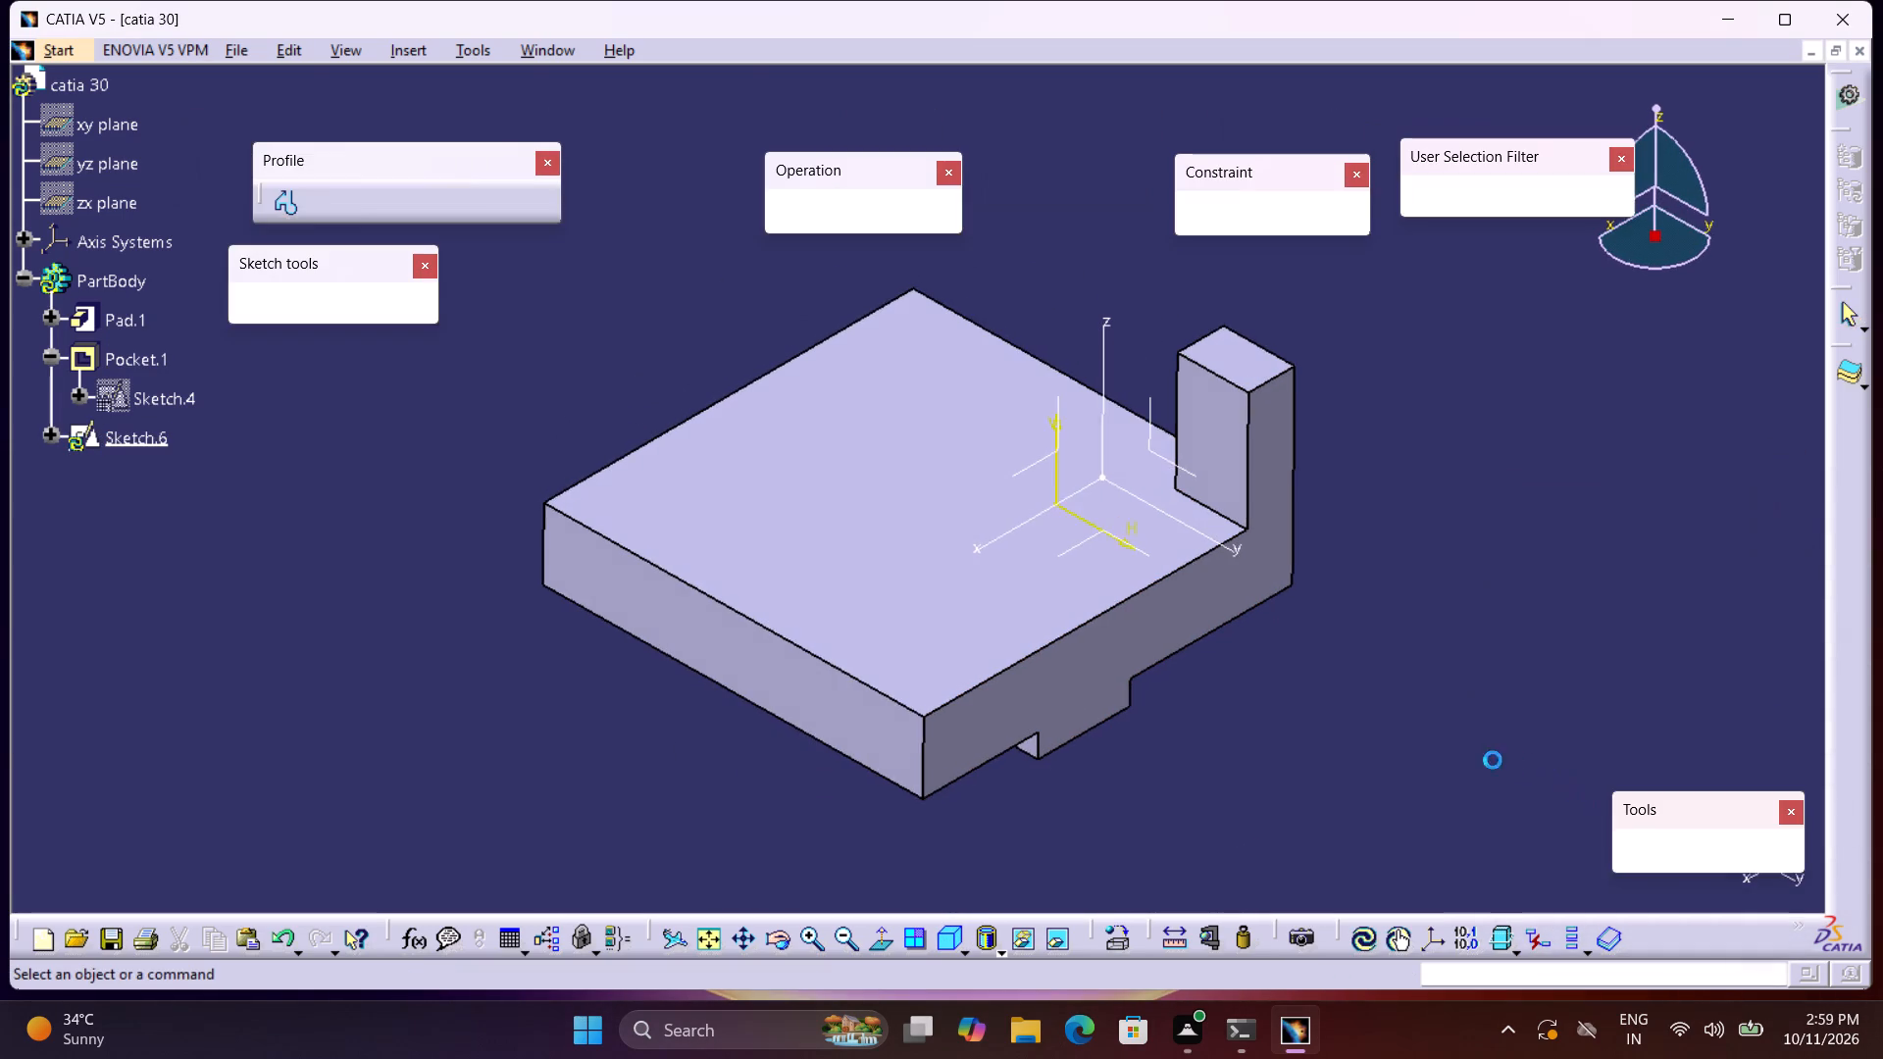
middle_drag(1246, 426, 1299, 662)
right_click(1299, 662)
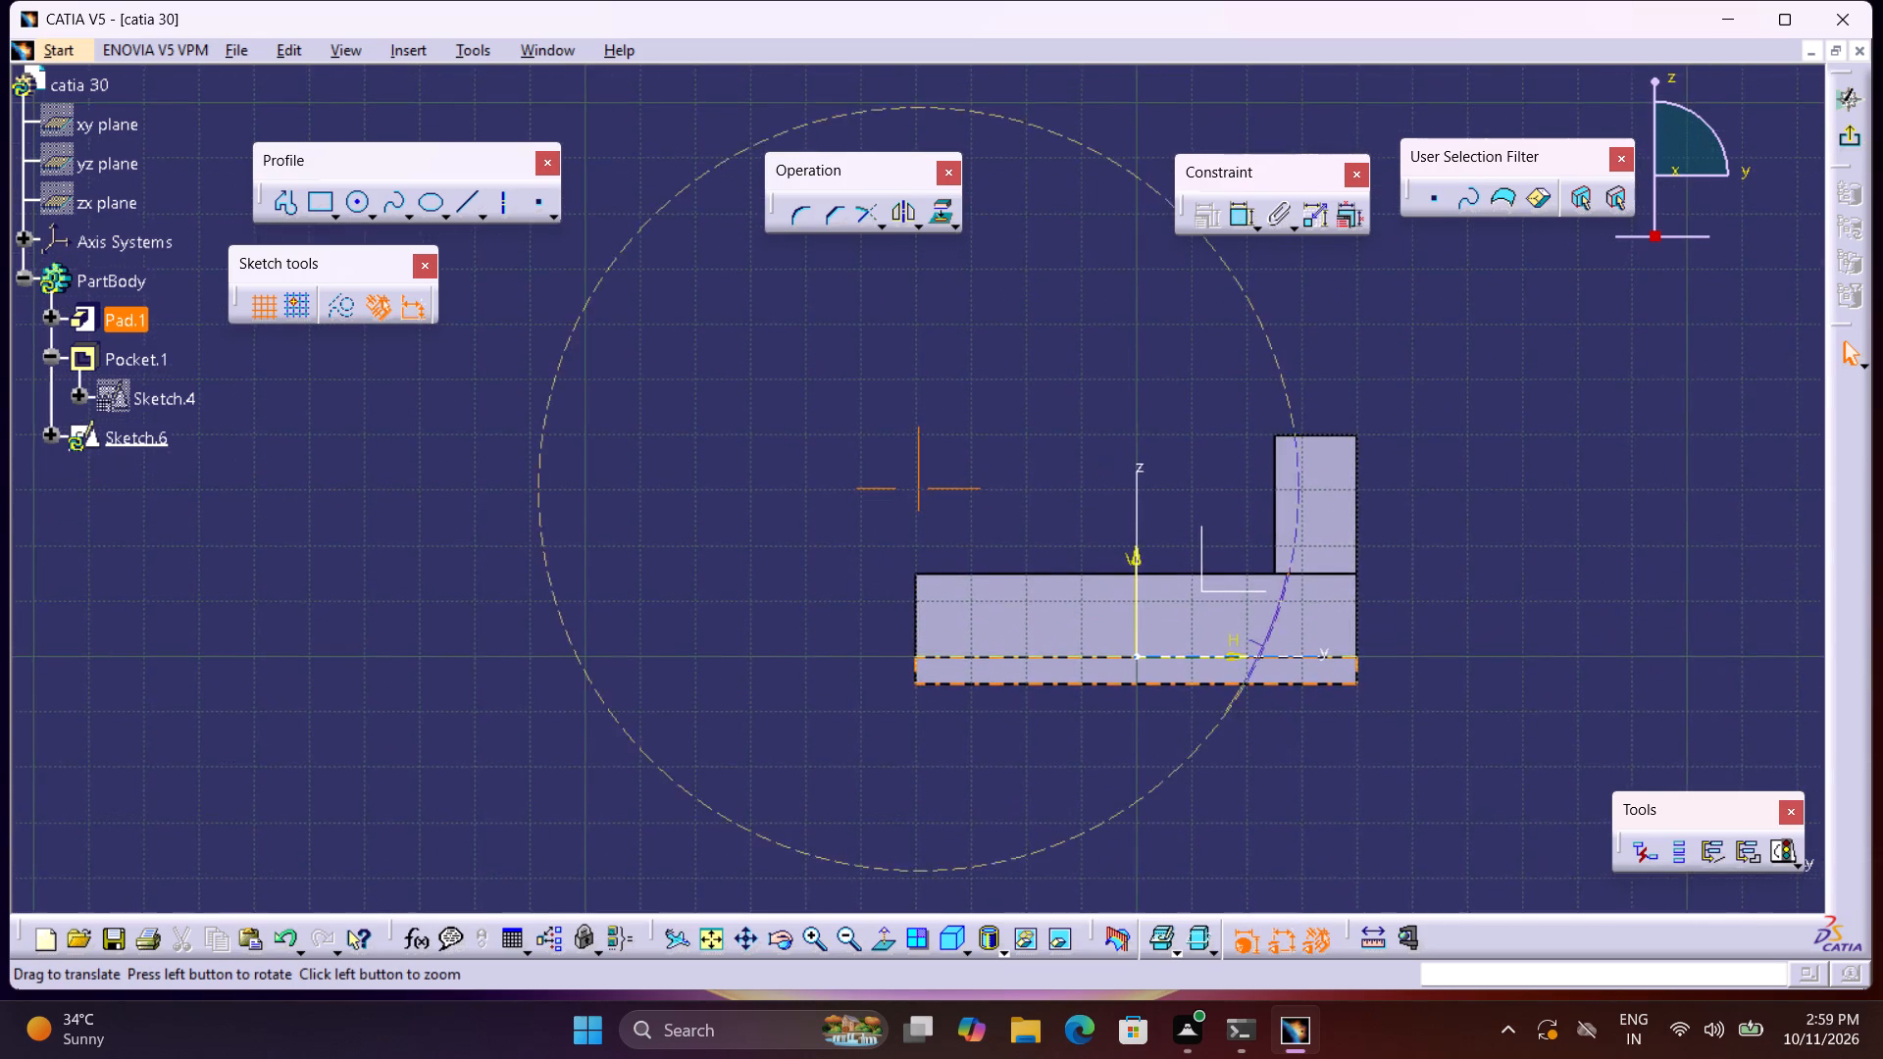
middle_drag(1299, 662, 1288, 546)
middle_drag(1379, 516, 1315, 536)
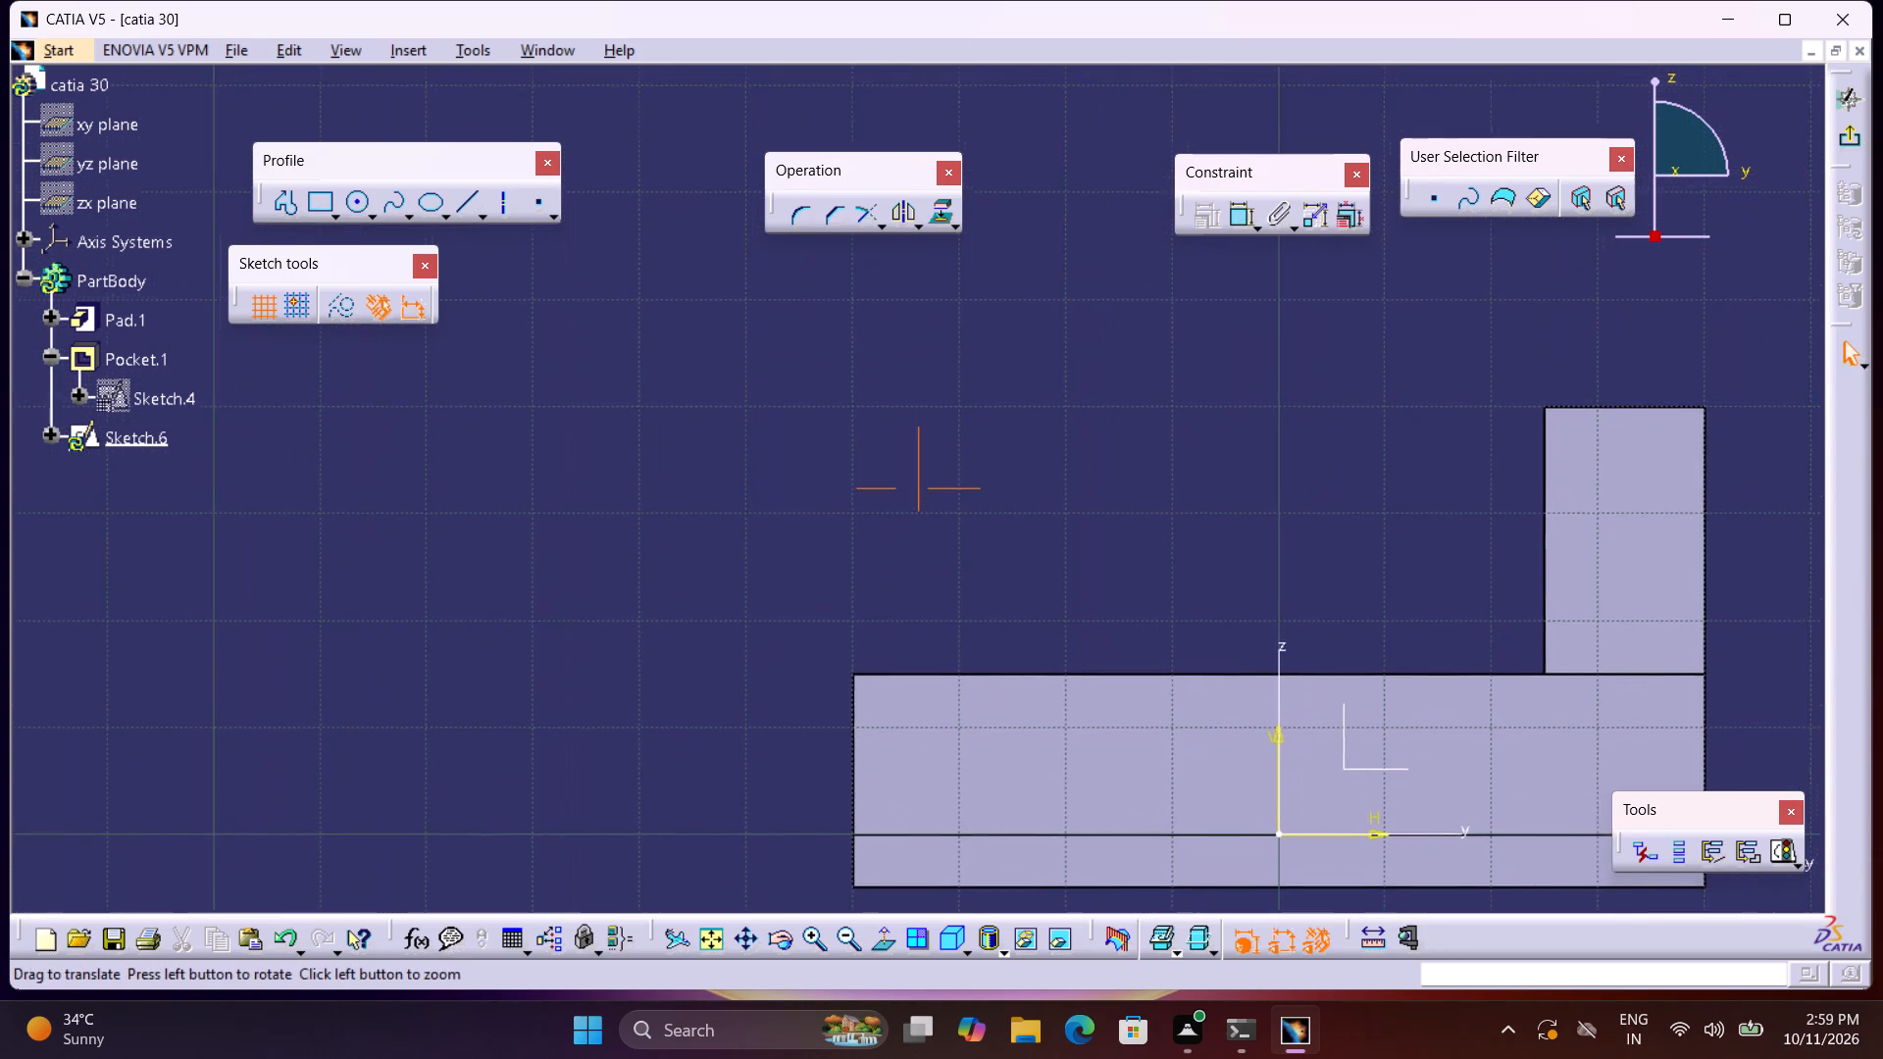
middle_drag(1315, 536, 1244, 551)
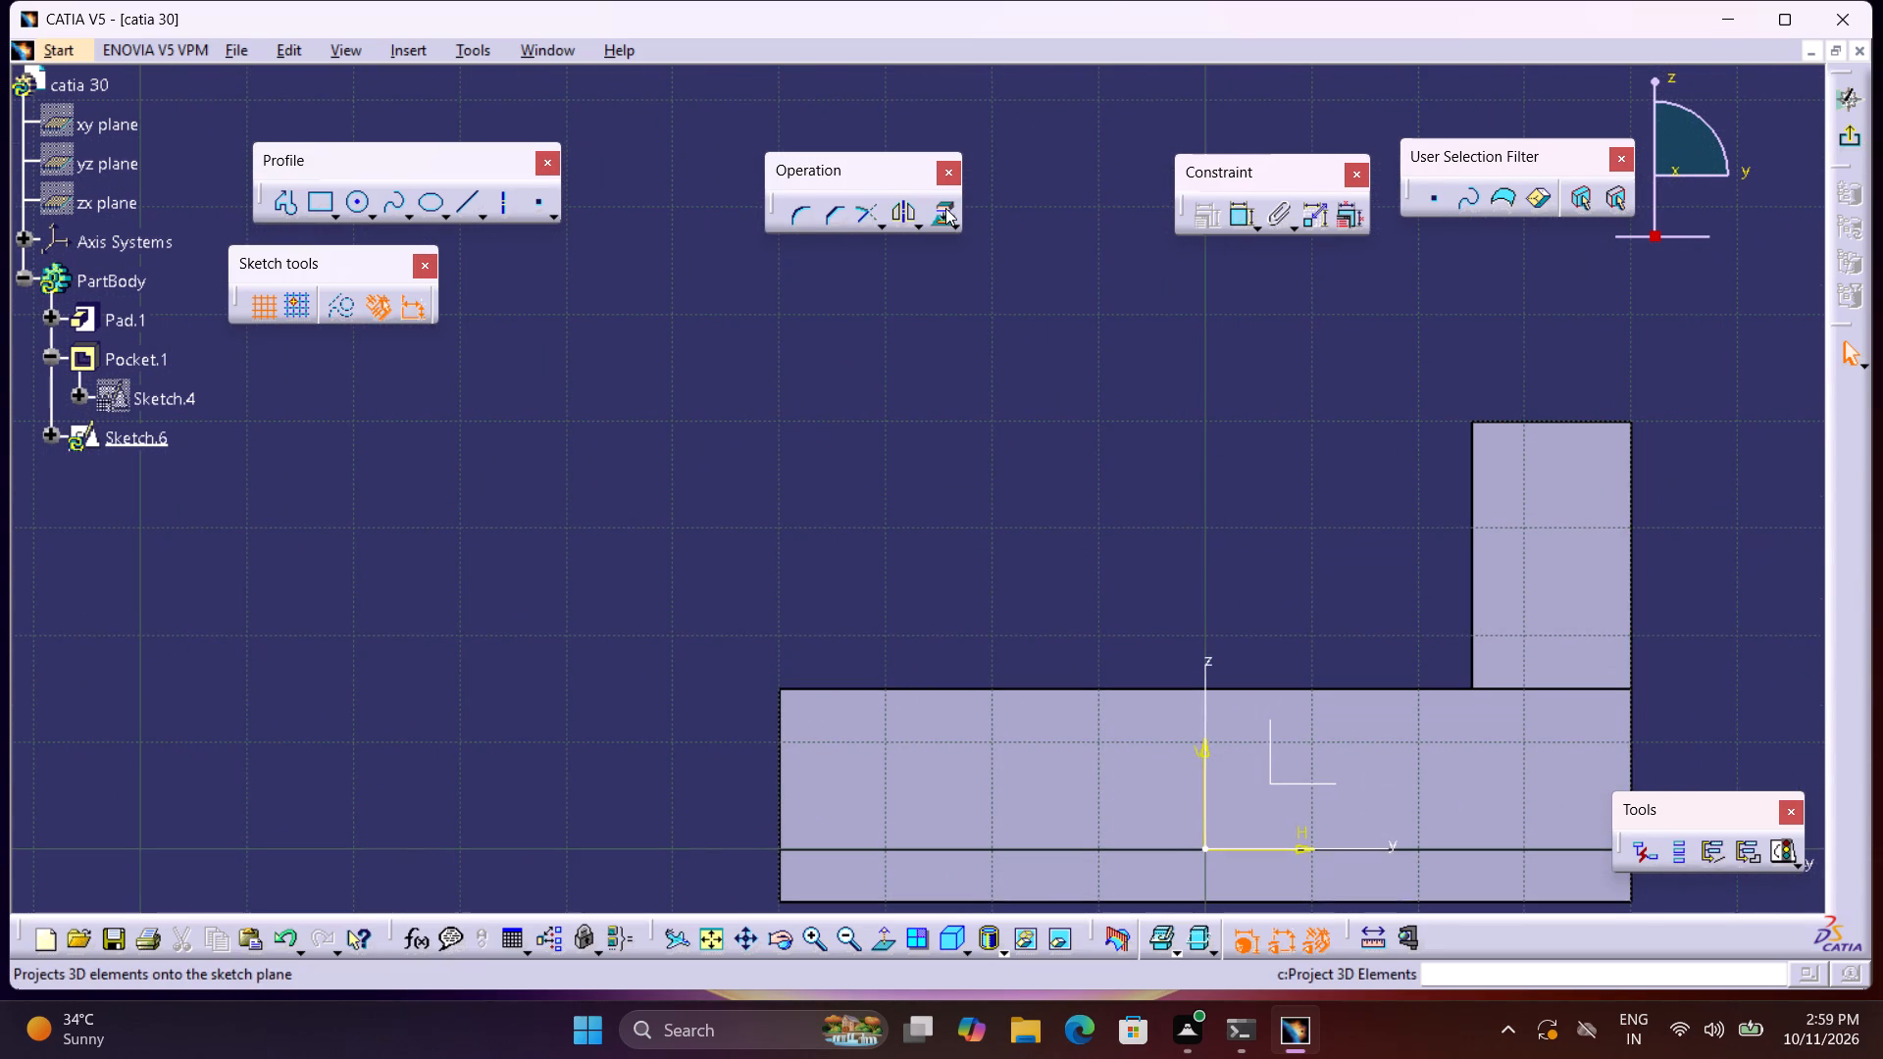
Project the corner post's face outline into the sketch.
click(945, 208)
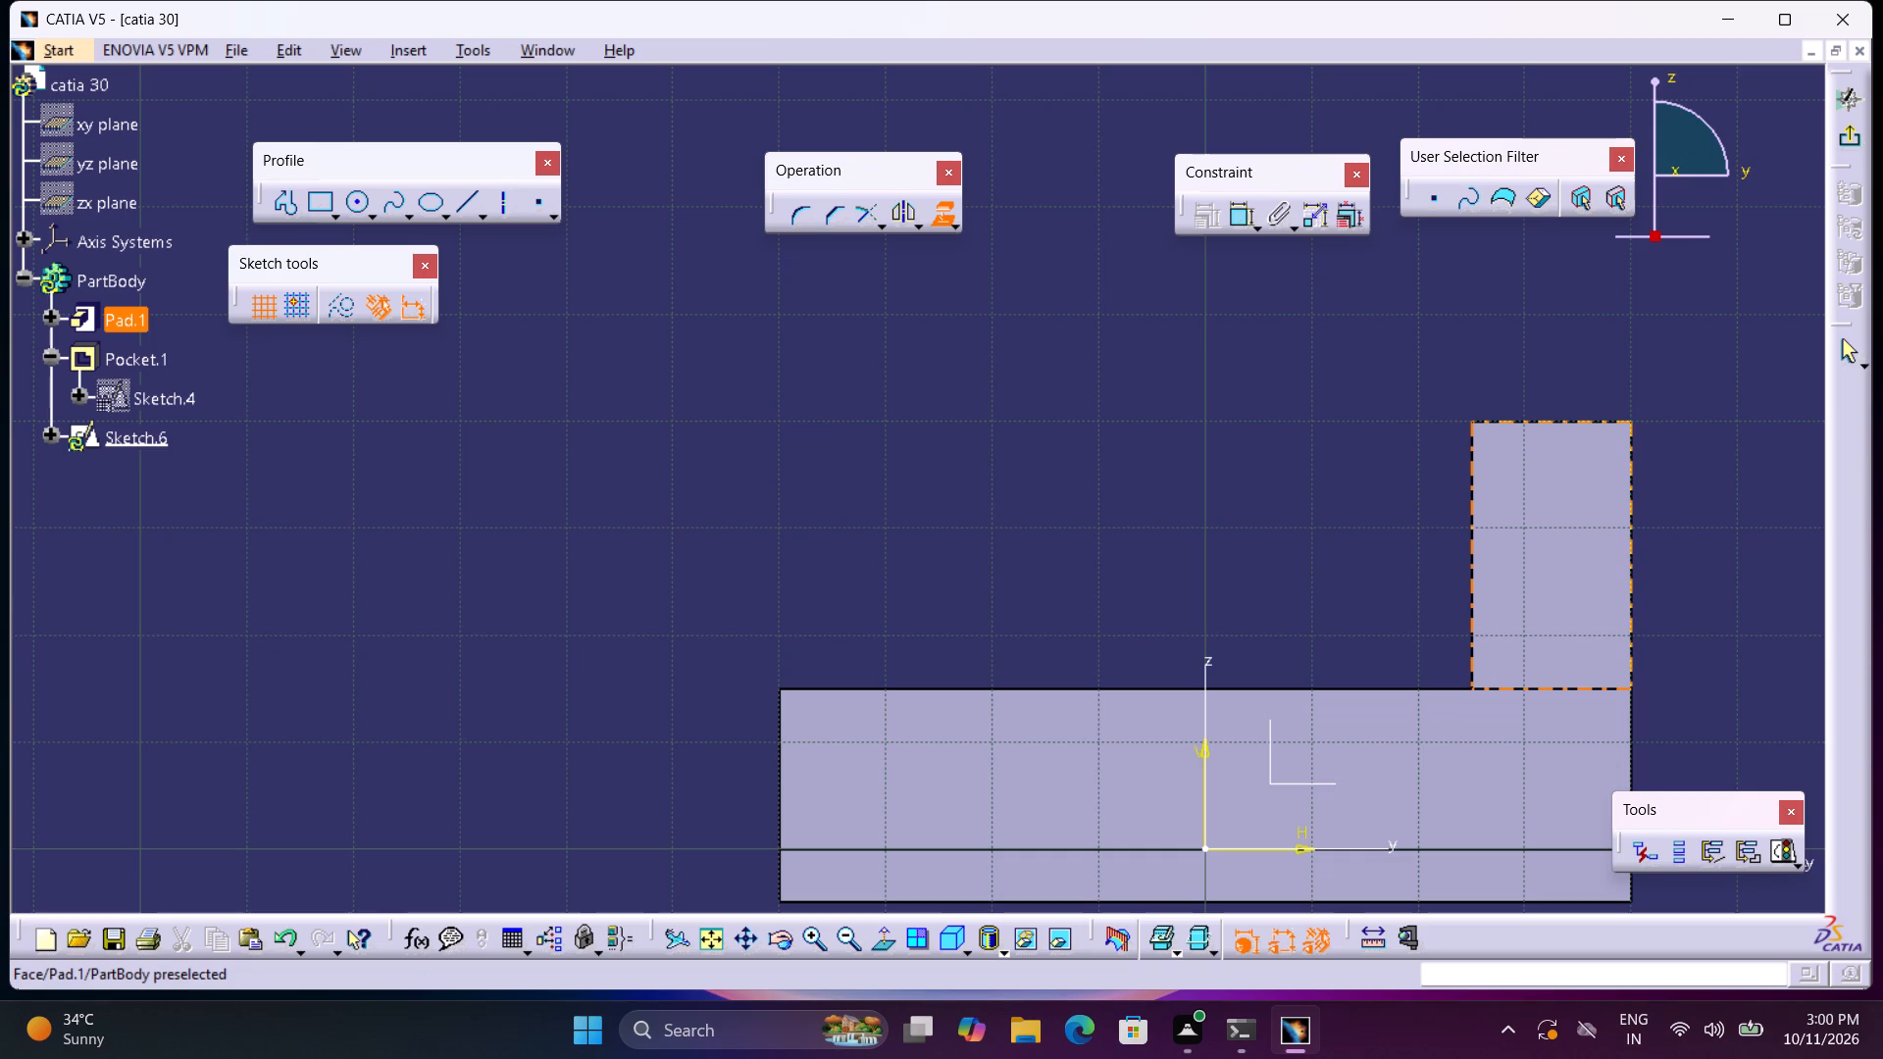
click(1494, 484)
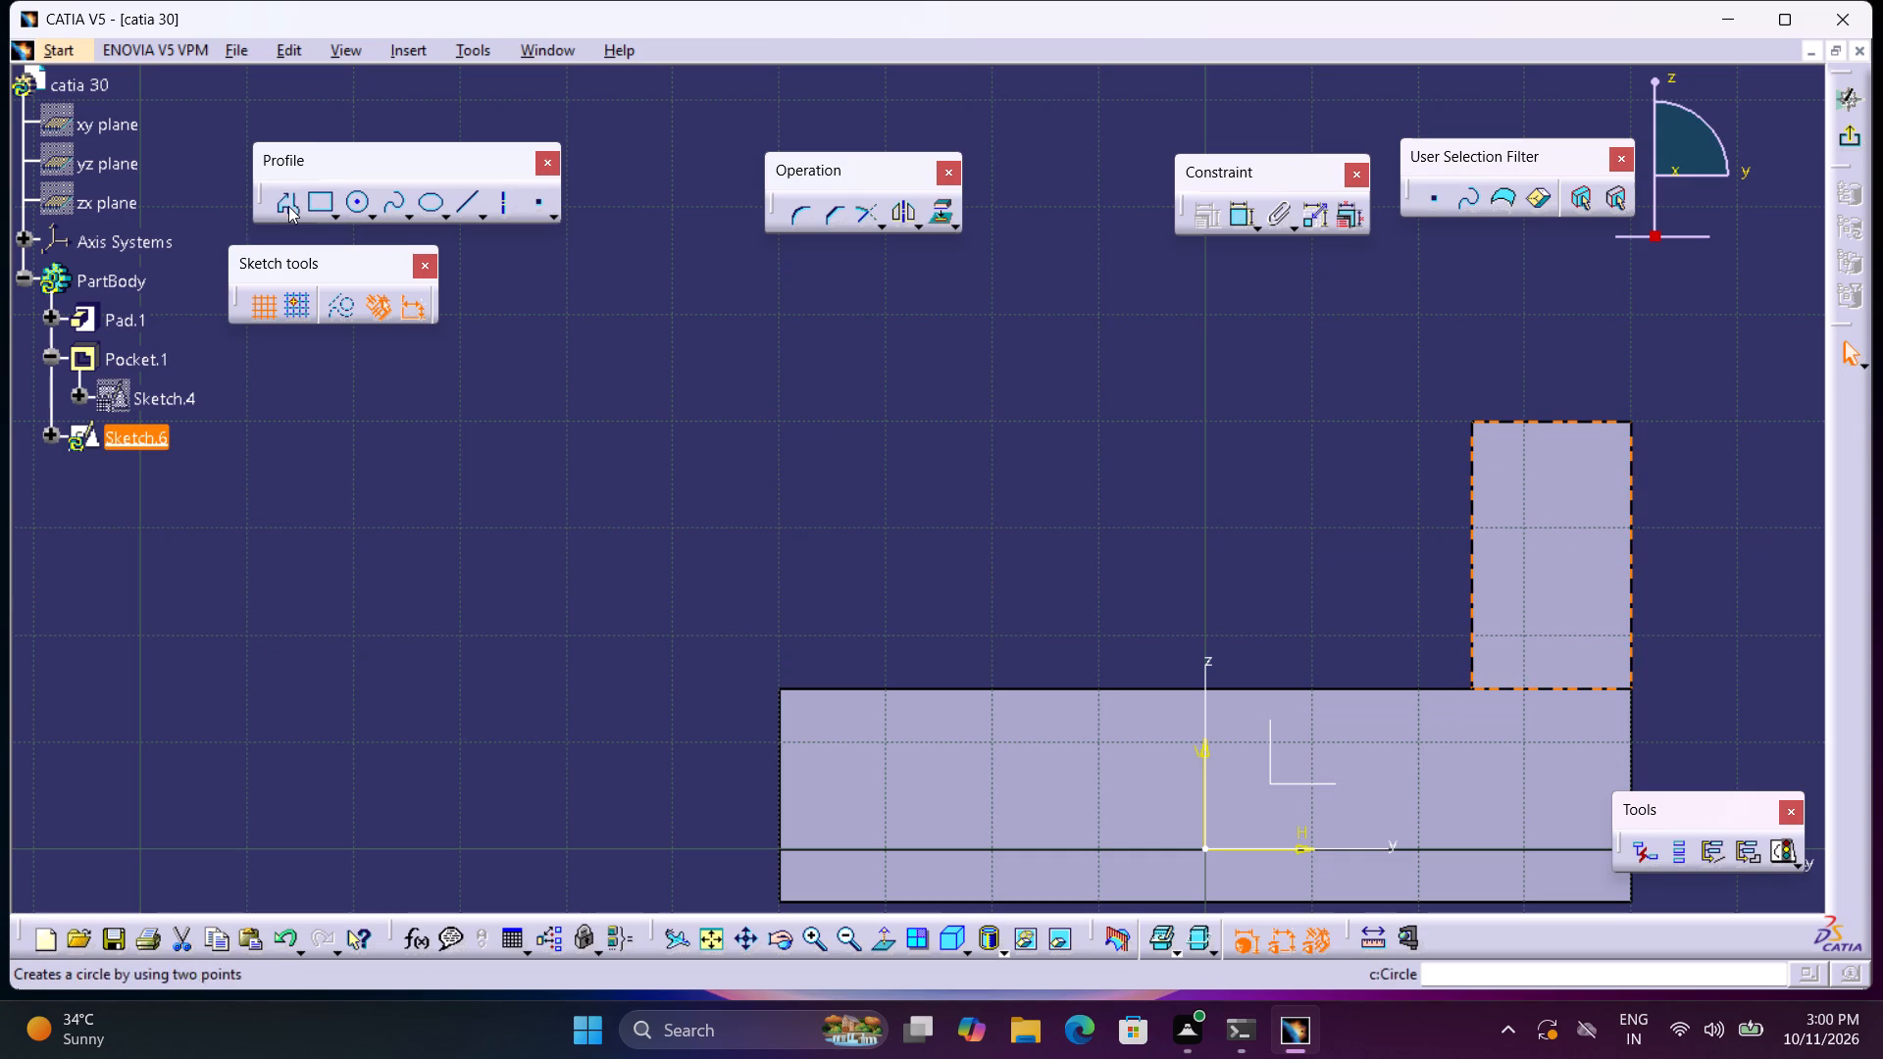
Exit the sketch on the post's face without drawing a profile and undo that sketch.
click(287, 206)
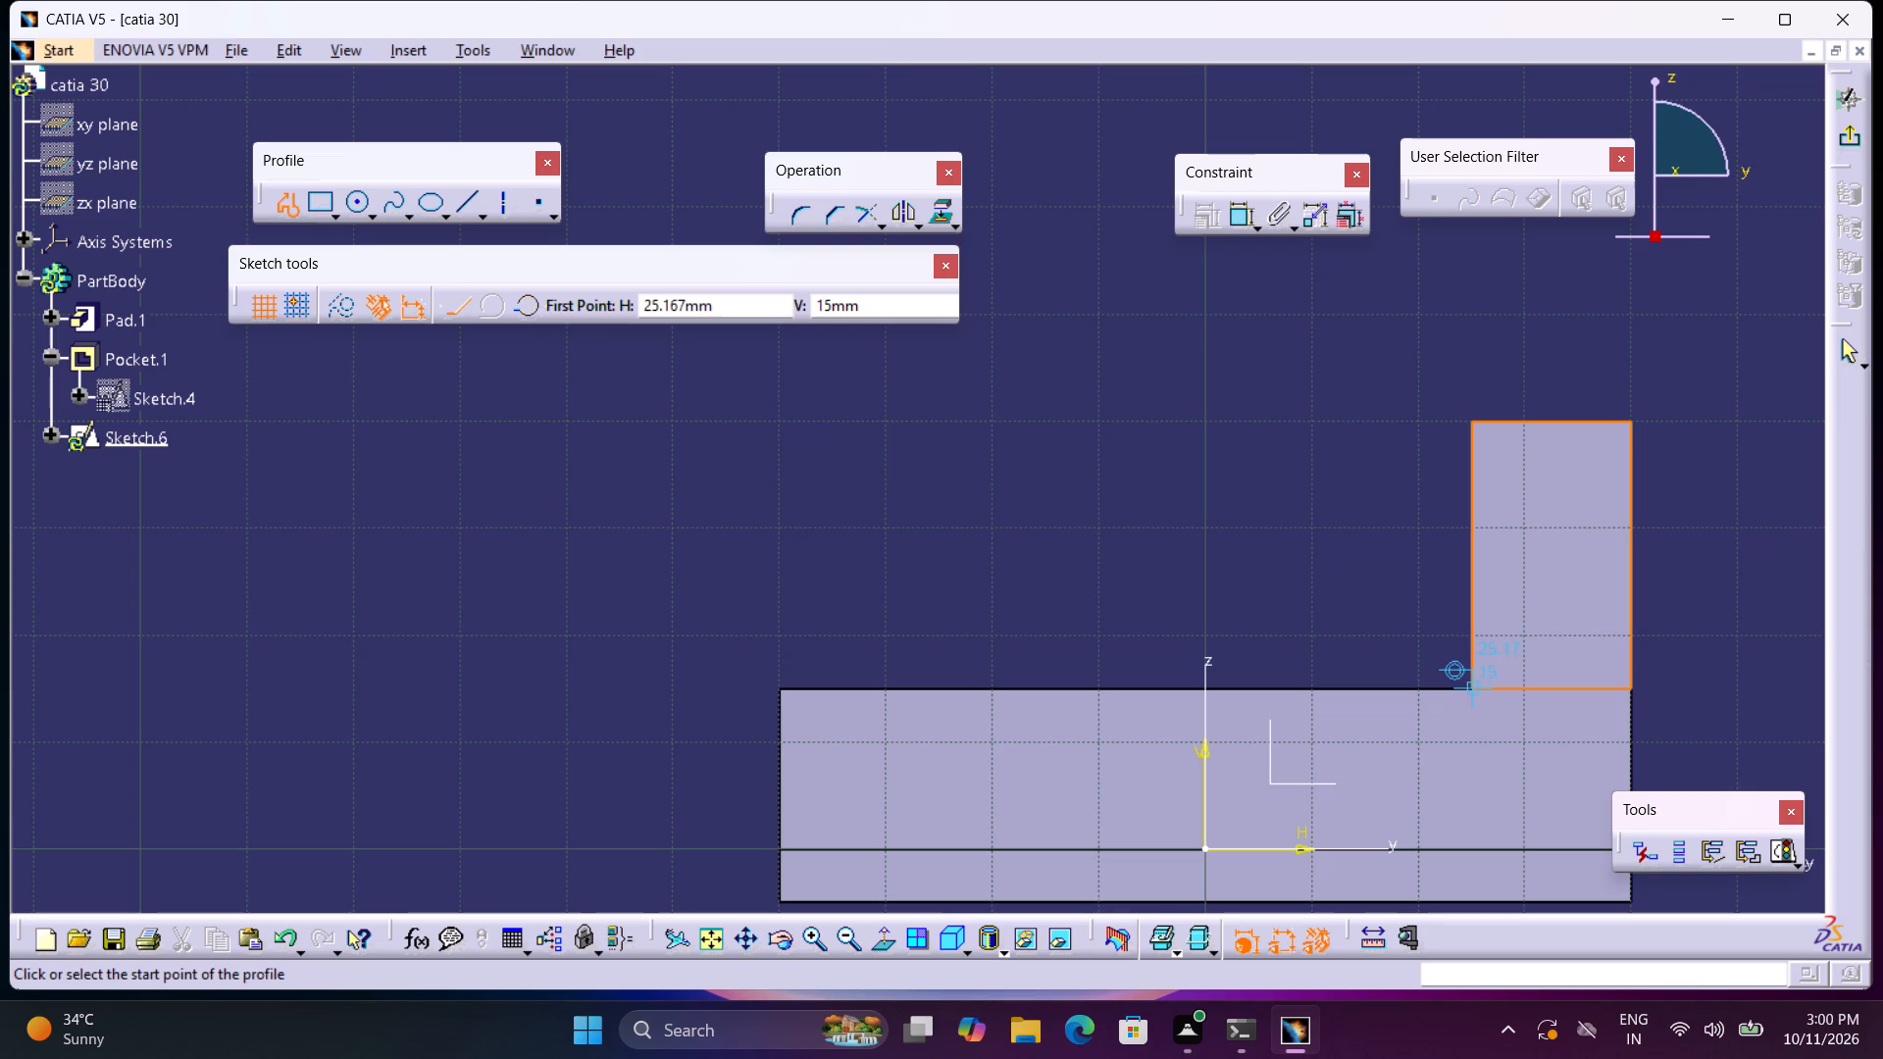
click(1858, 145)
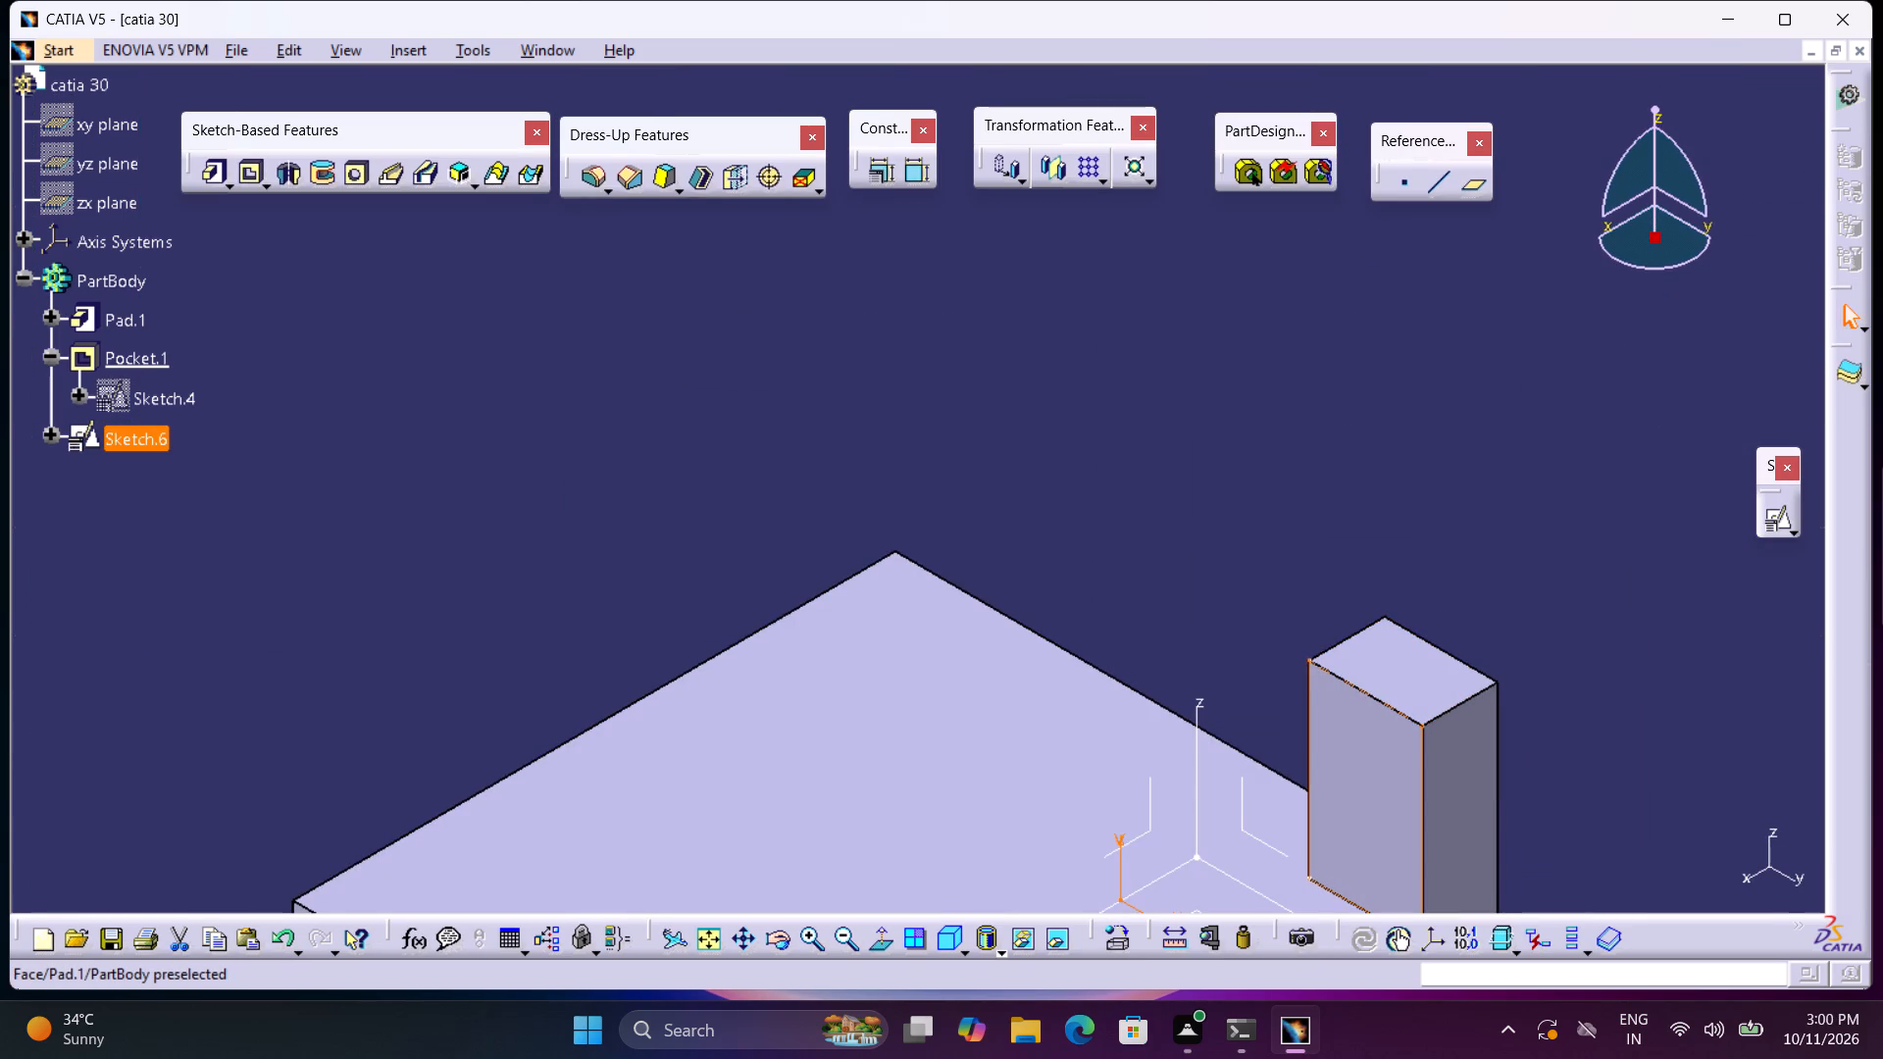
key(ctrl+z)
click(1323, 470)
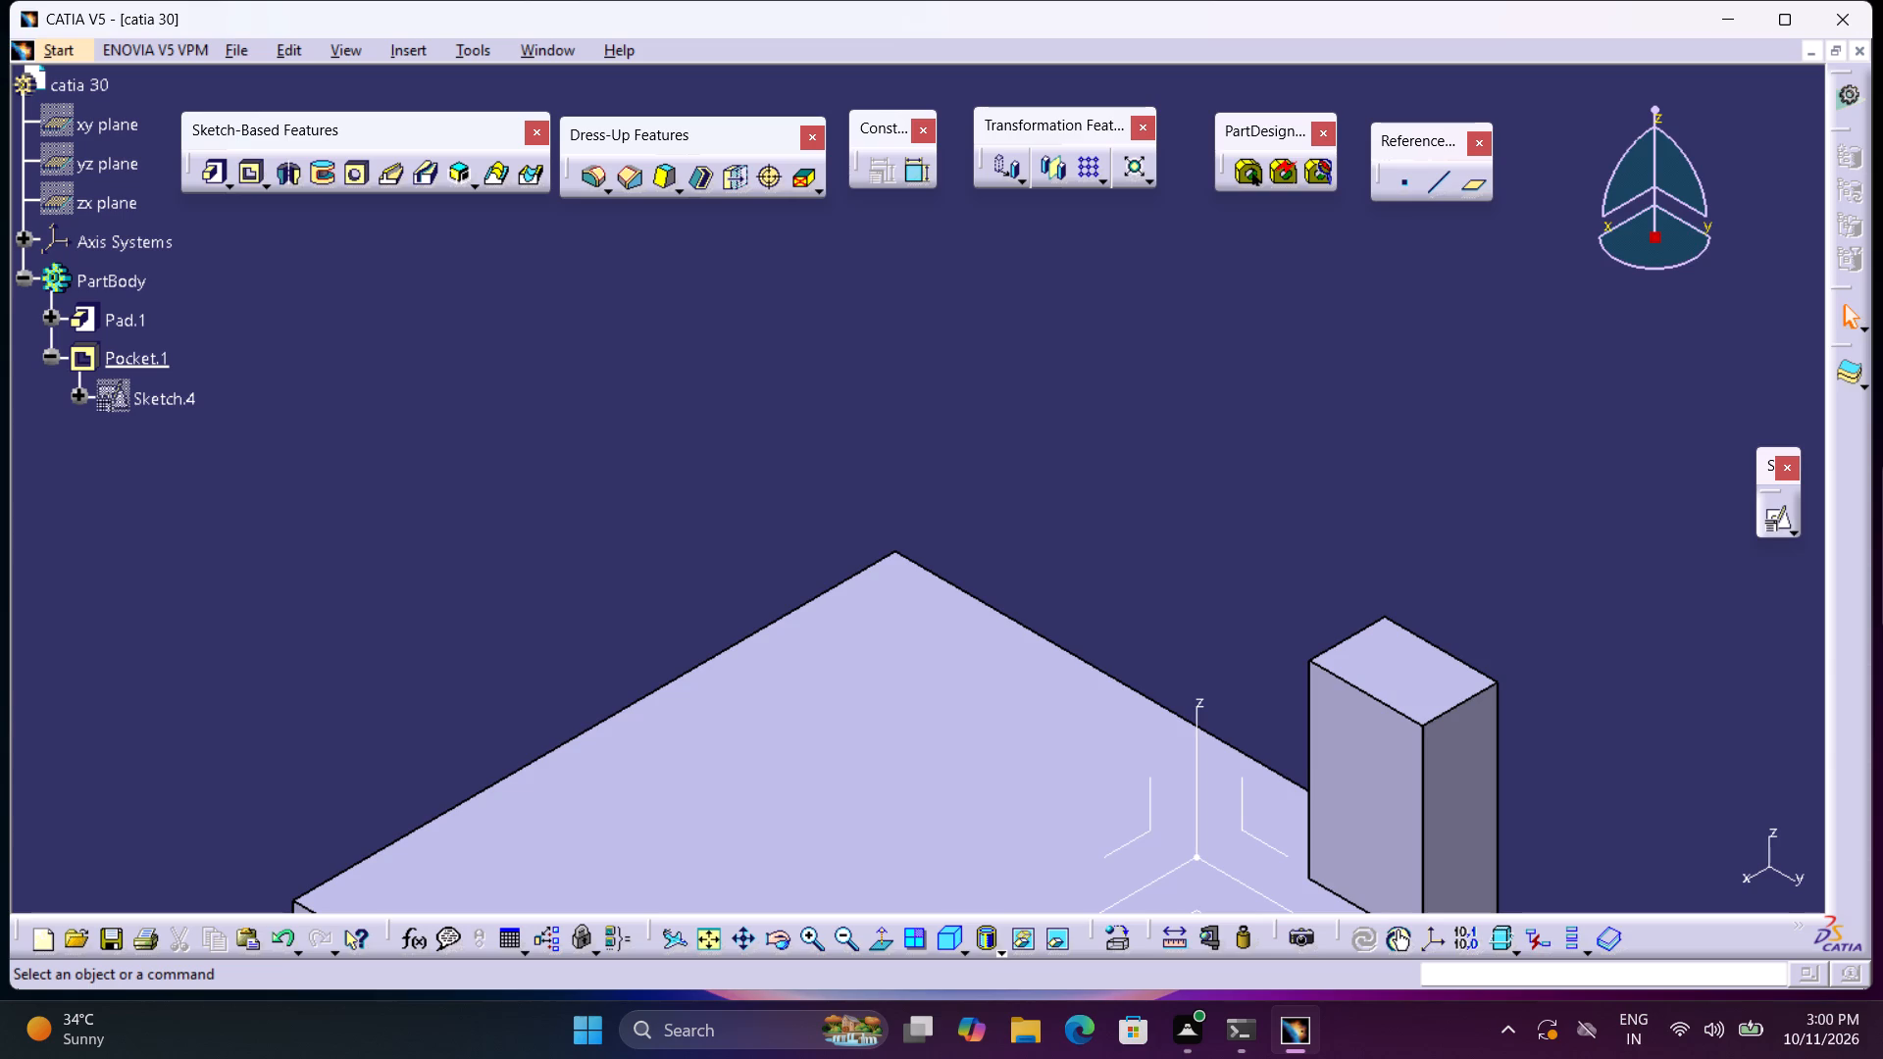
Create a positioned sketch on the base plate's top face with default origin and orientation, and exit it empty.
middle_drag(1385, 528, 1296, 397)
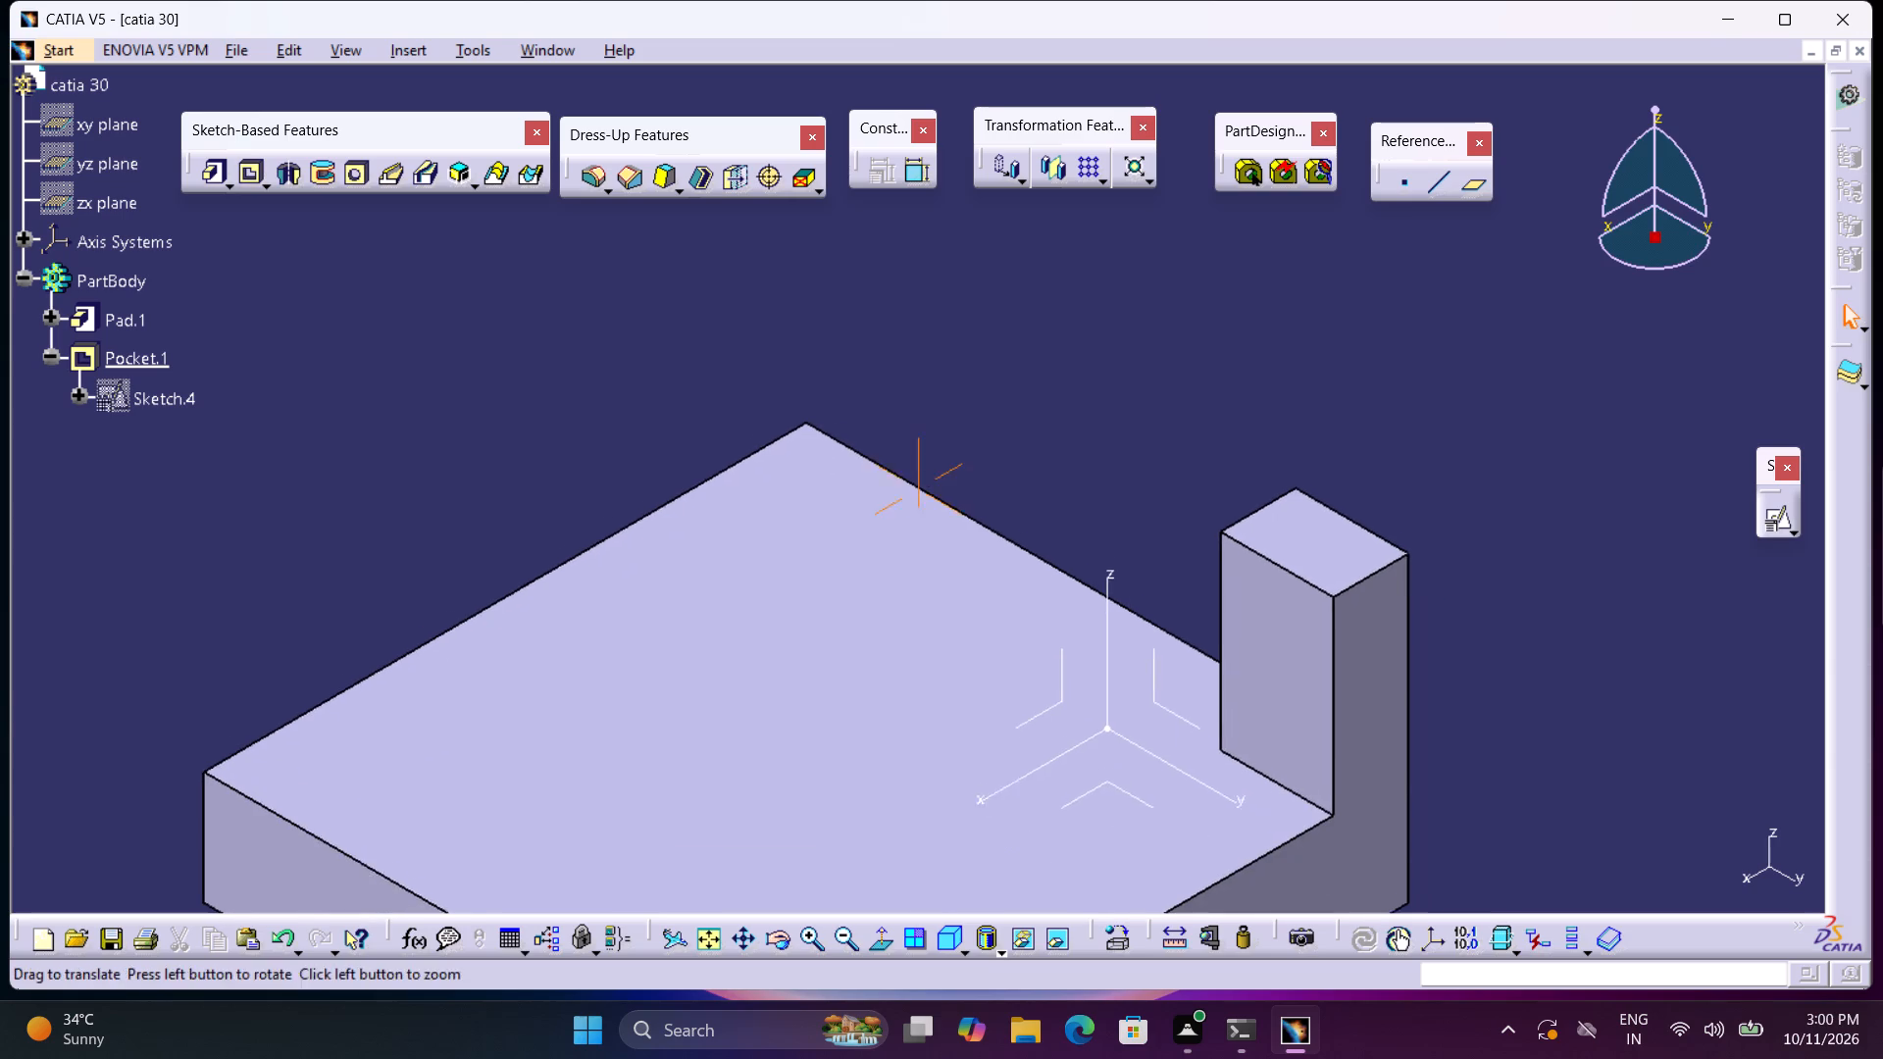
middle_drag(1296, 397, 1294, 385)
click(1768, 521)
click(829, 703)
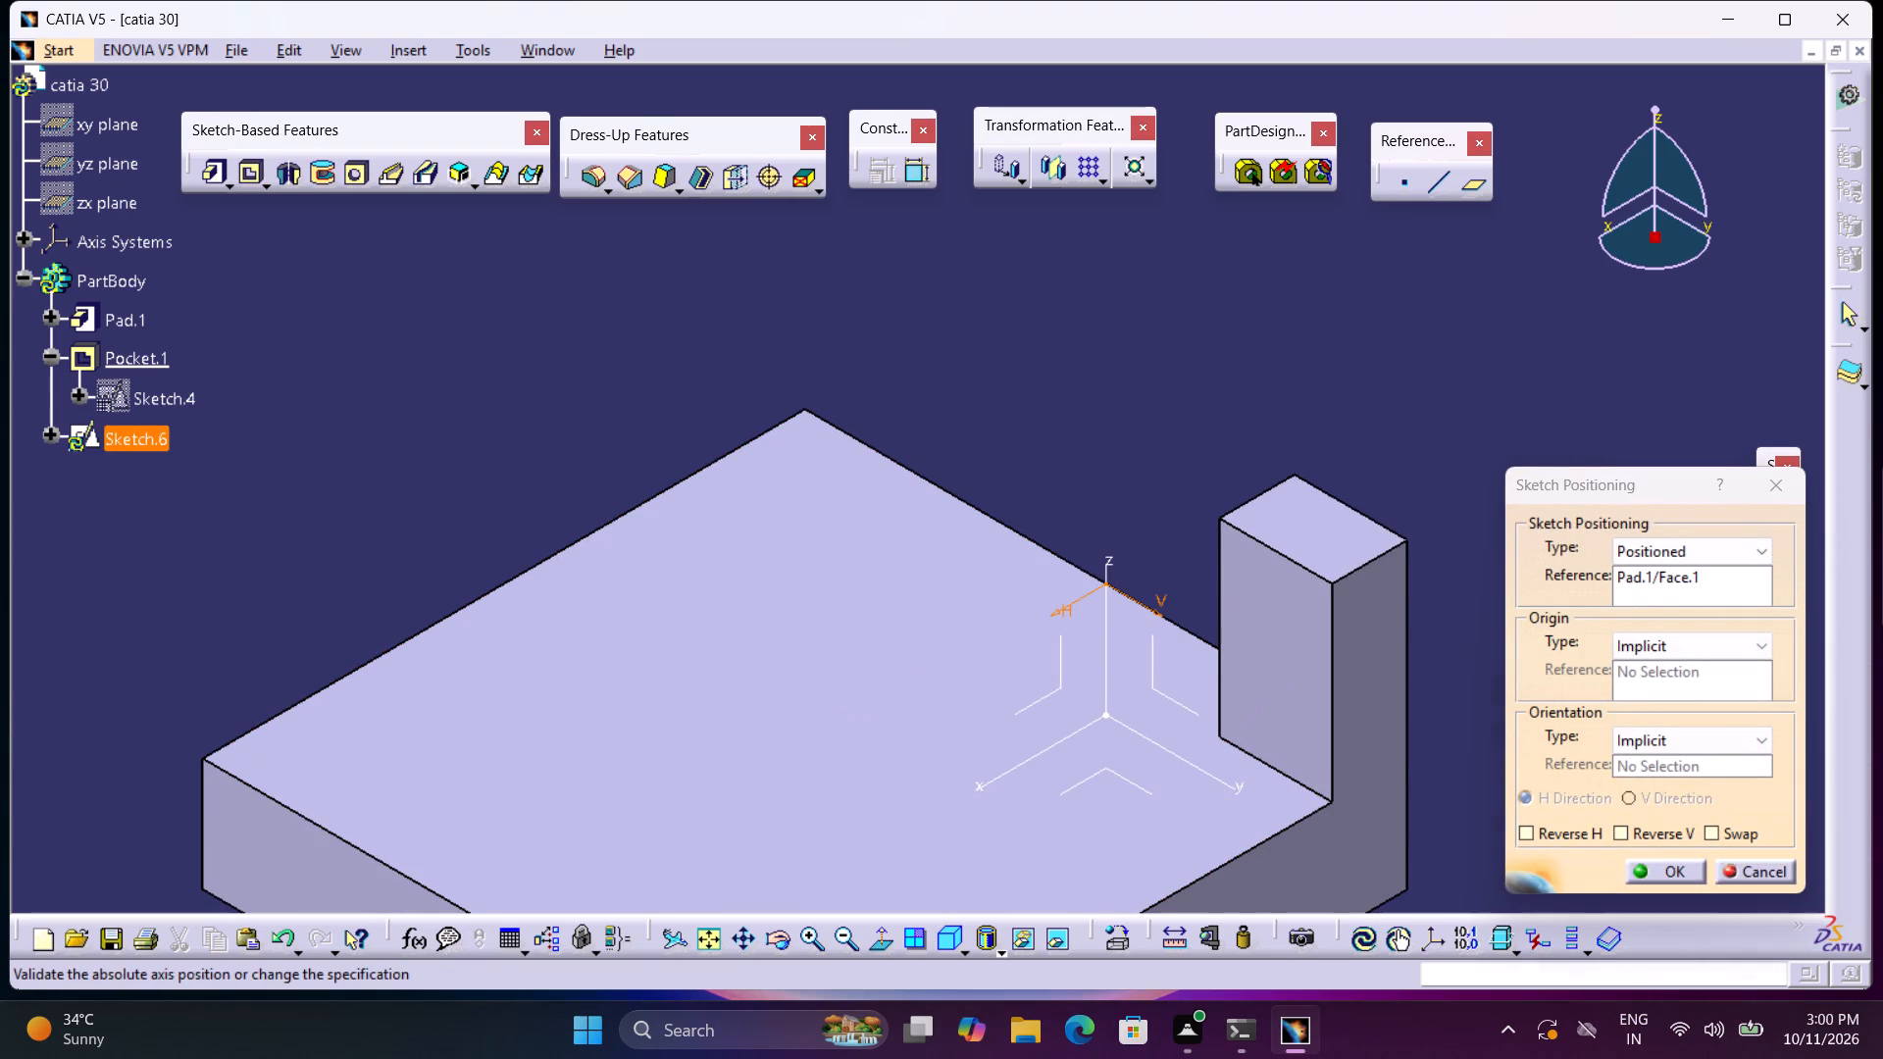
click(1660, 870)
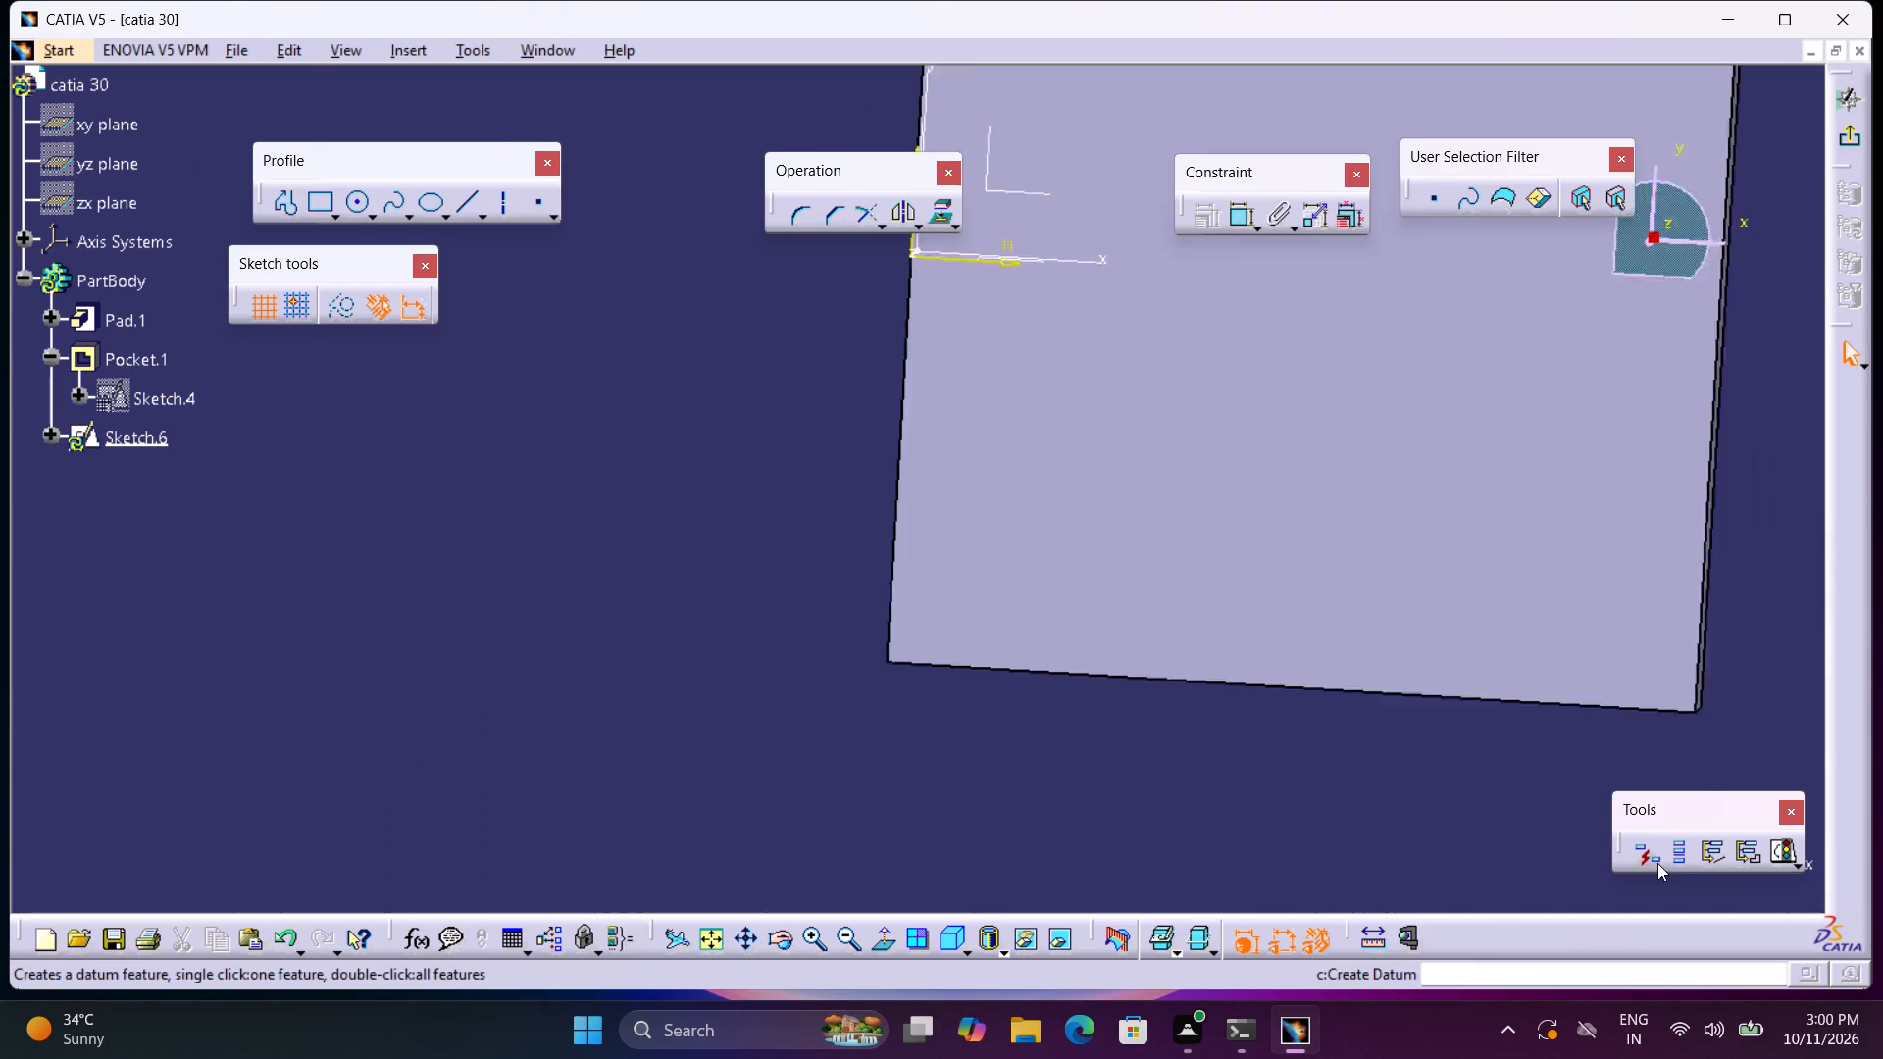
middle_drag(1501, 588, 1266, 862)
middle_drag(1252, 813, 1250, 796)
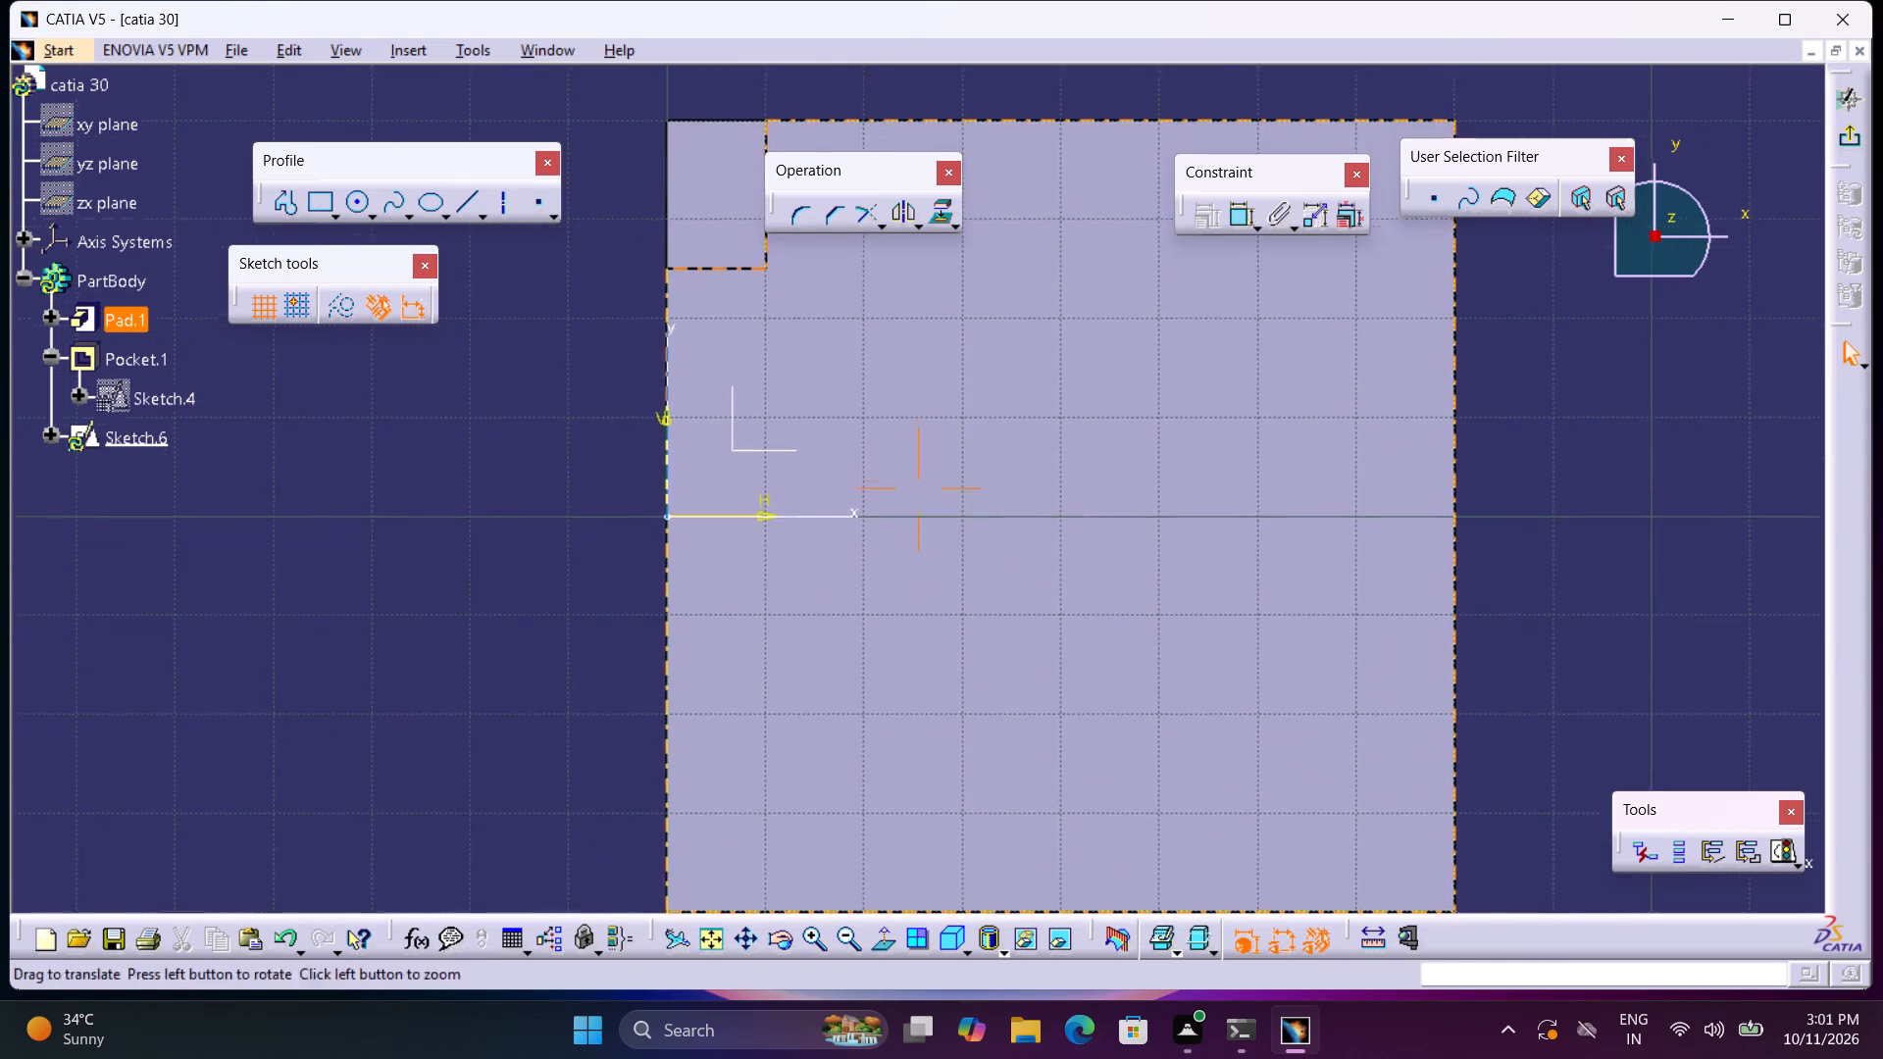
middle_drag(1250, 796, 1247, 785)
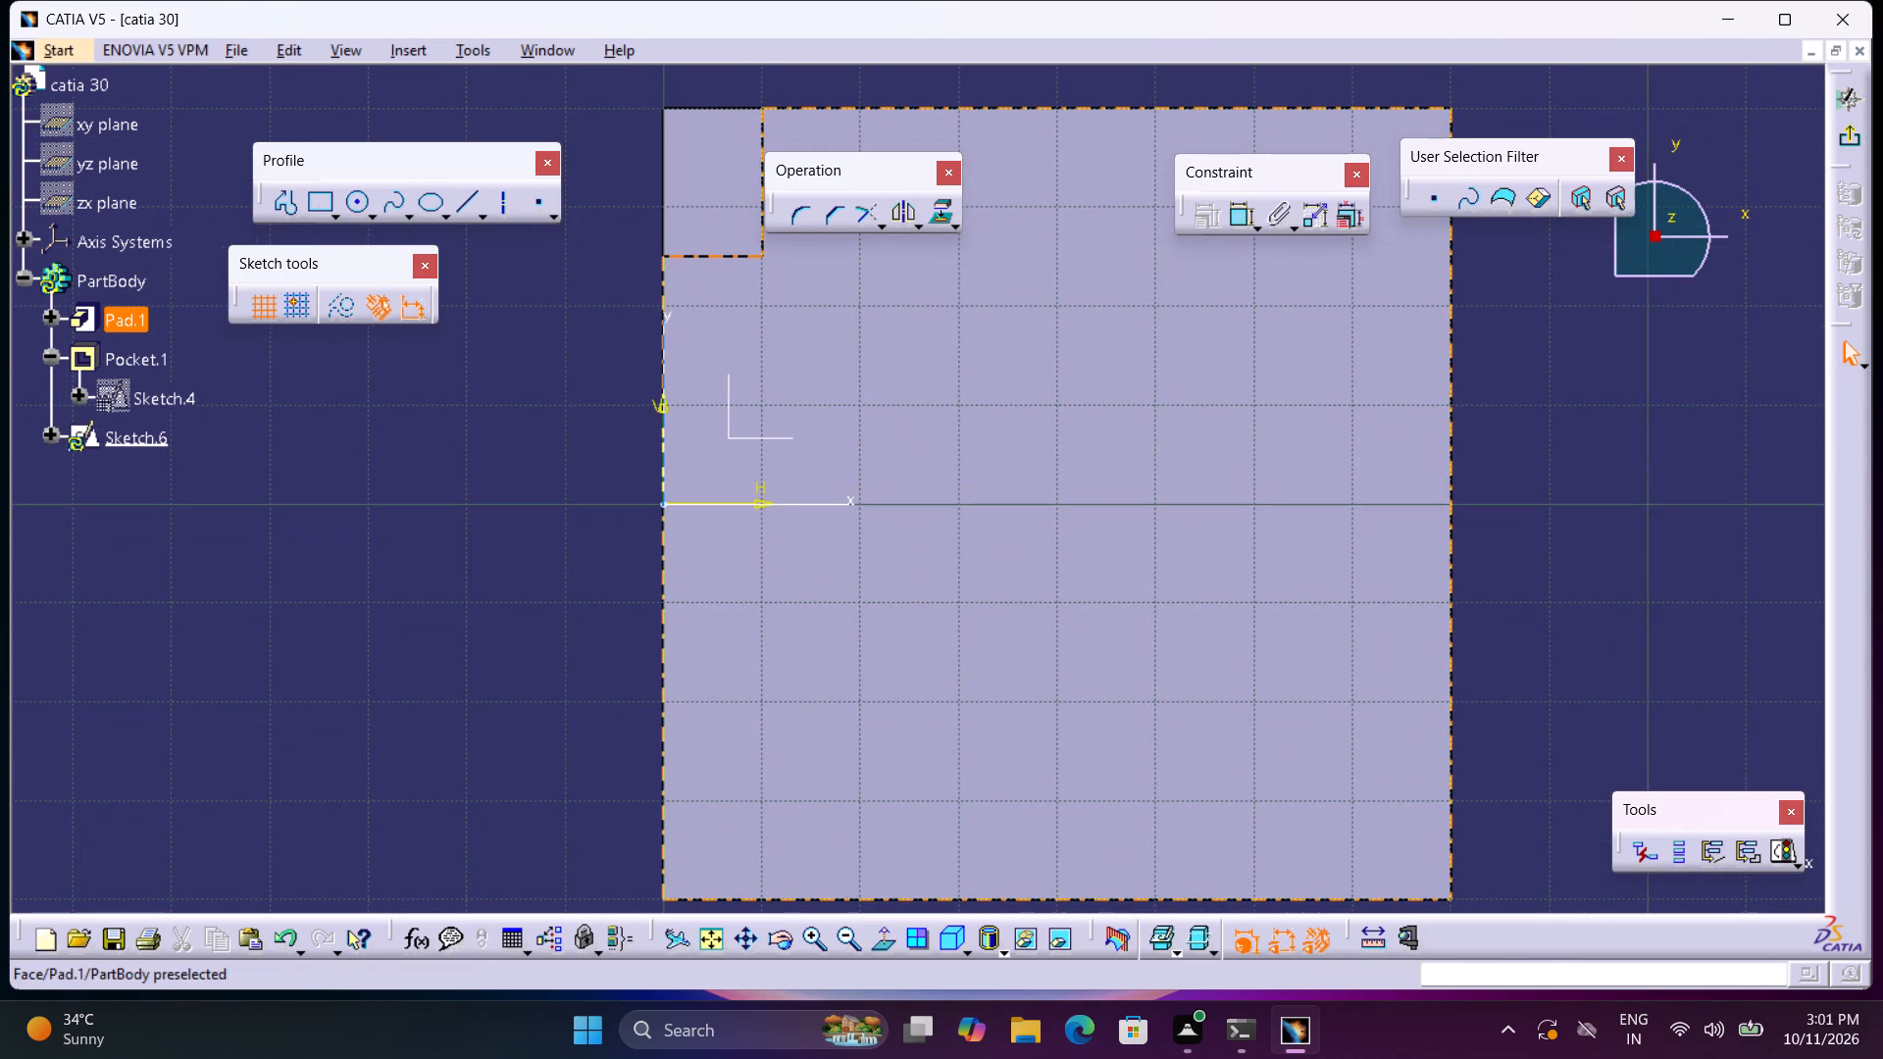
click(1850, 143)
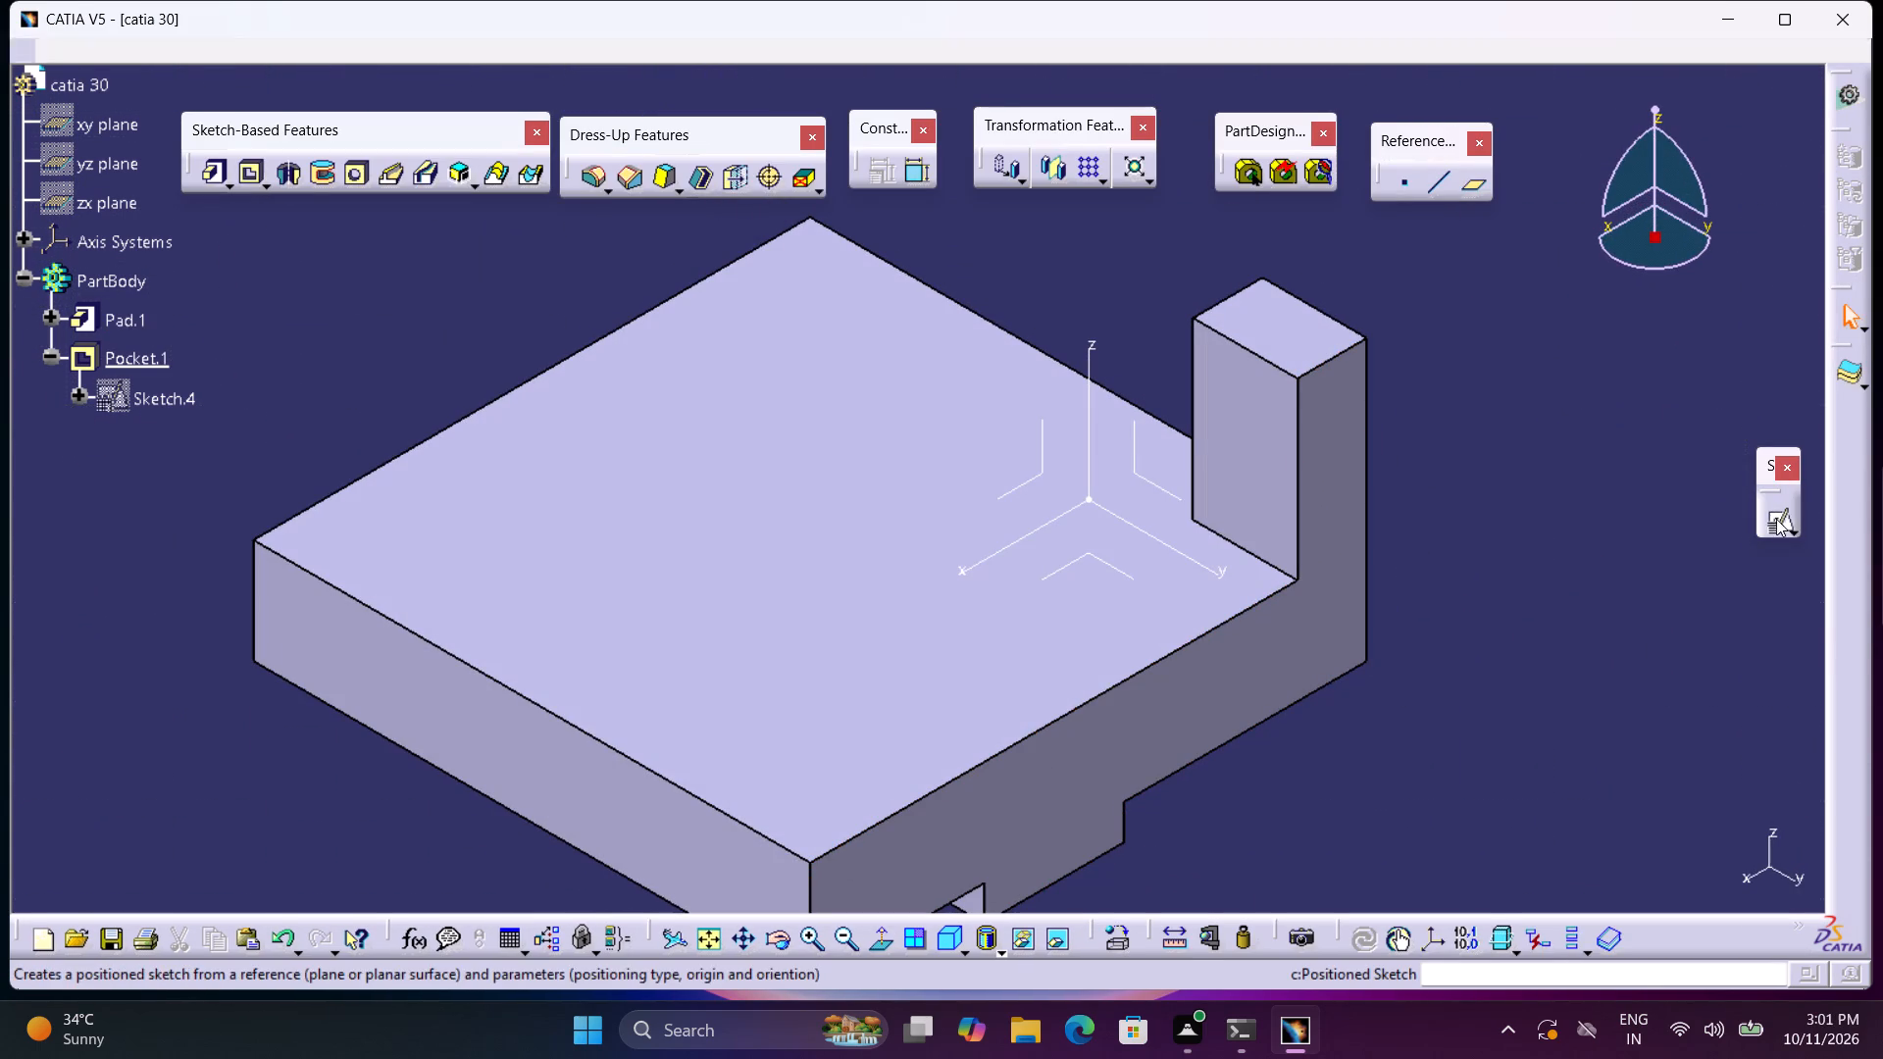
Create a positioned sketch on the base plate's top face with the H direction reversed and the axes swapped.
click(1776, 519)
click(869, 631)
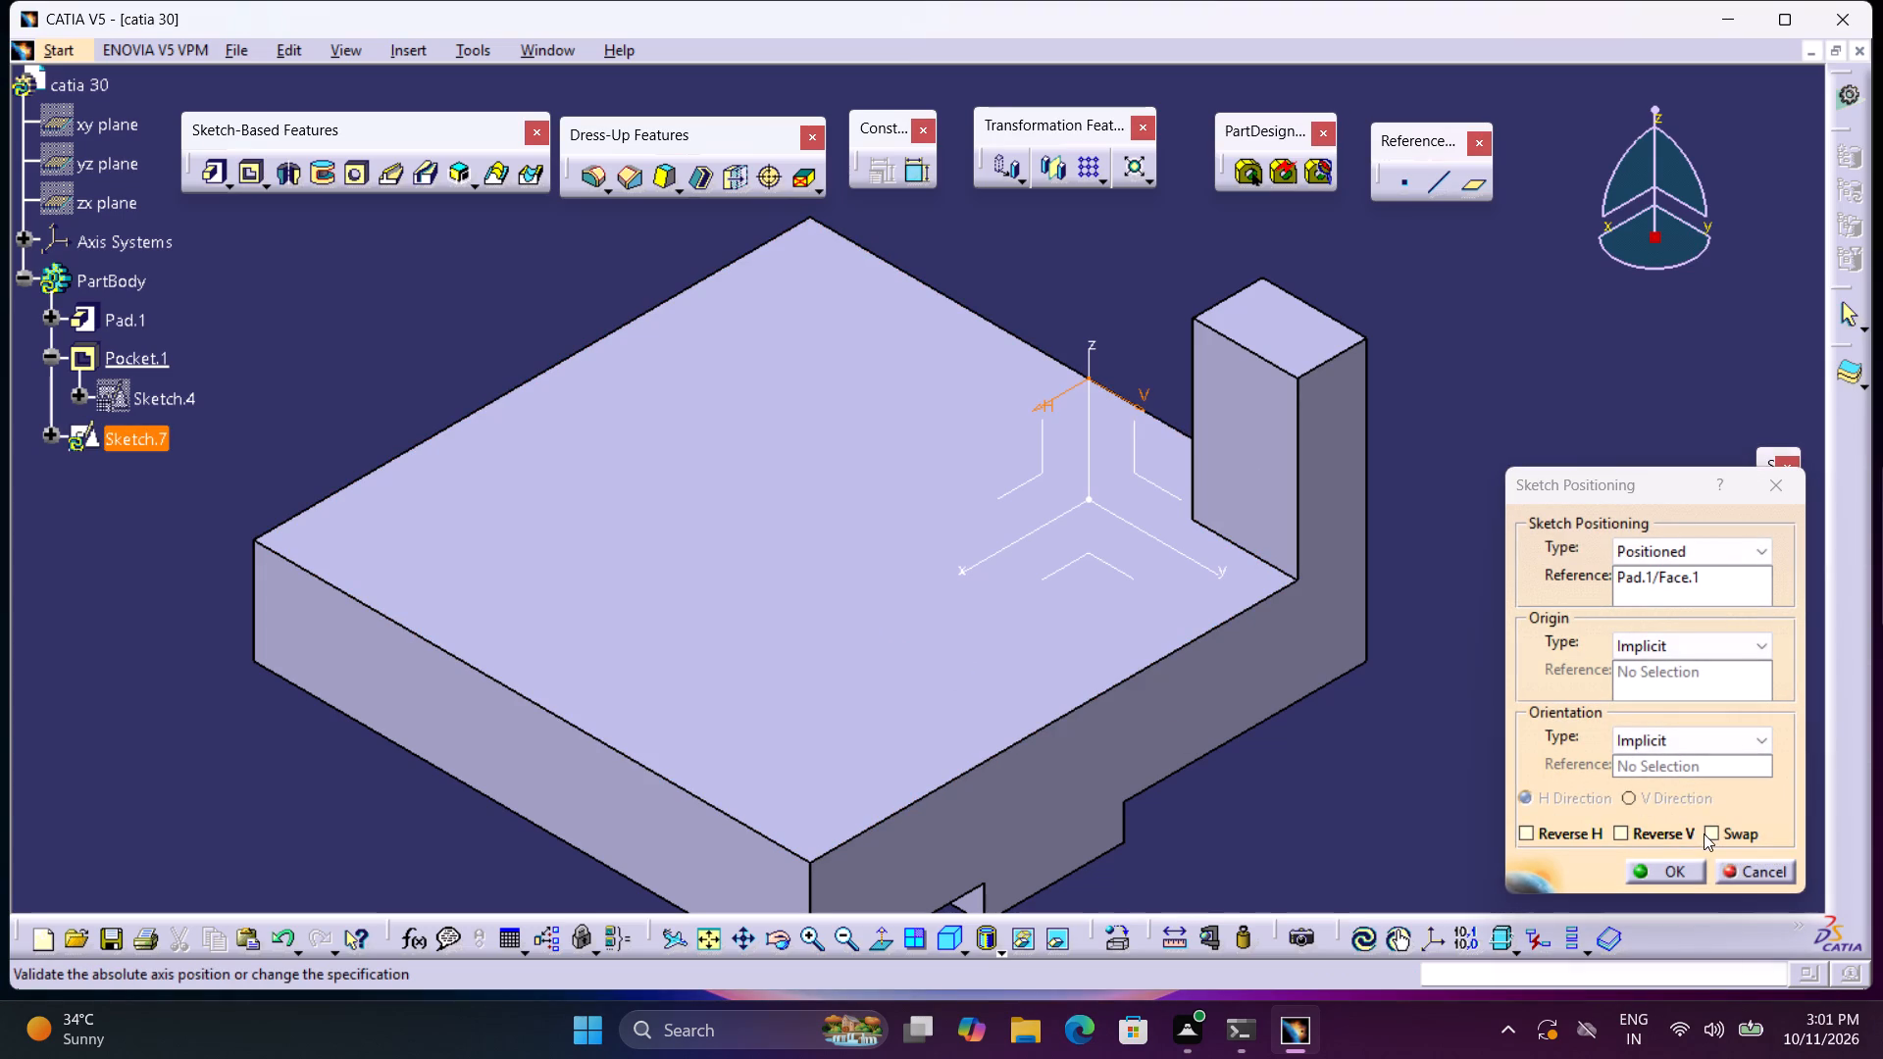
click(1716, 833)
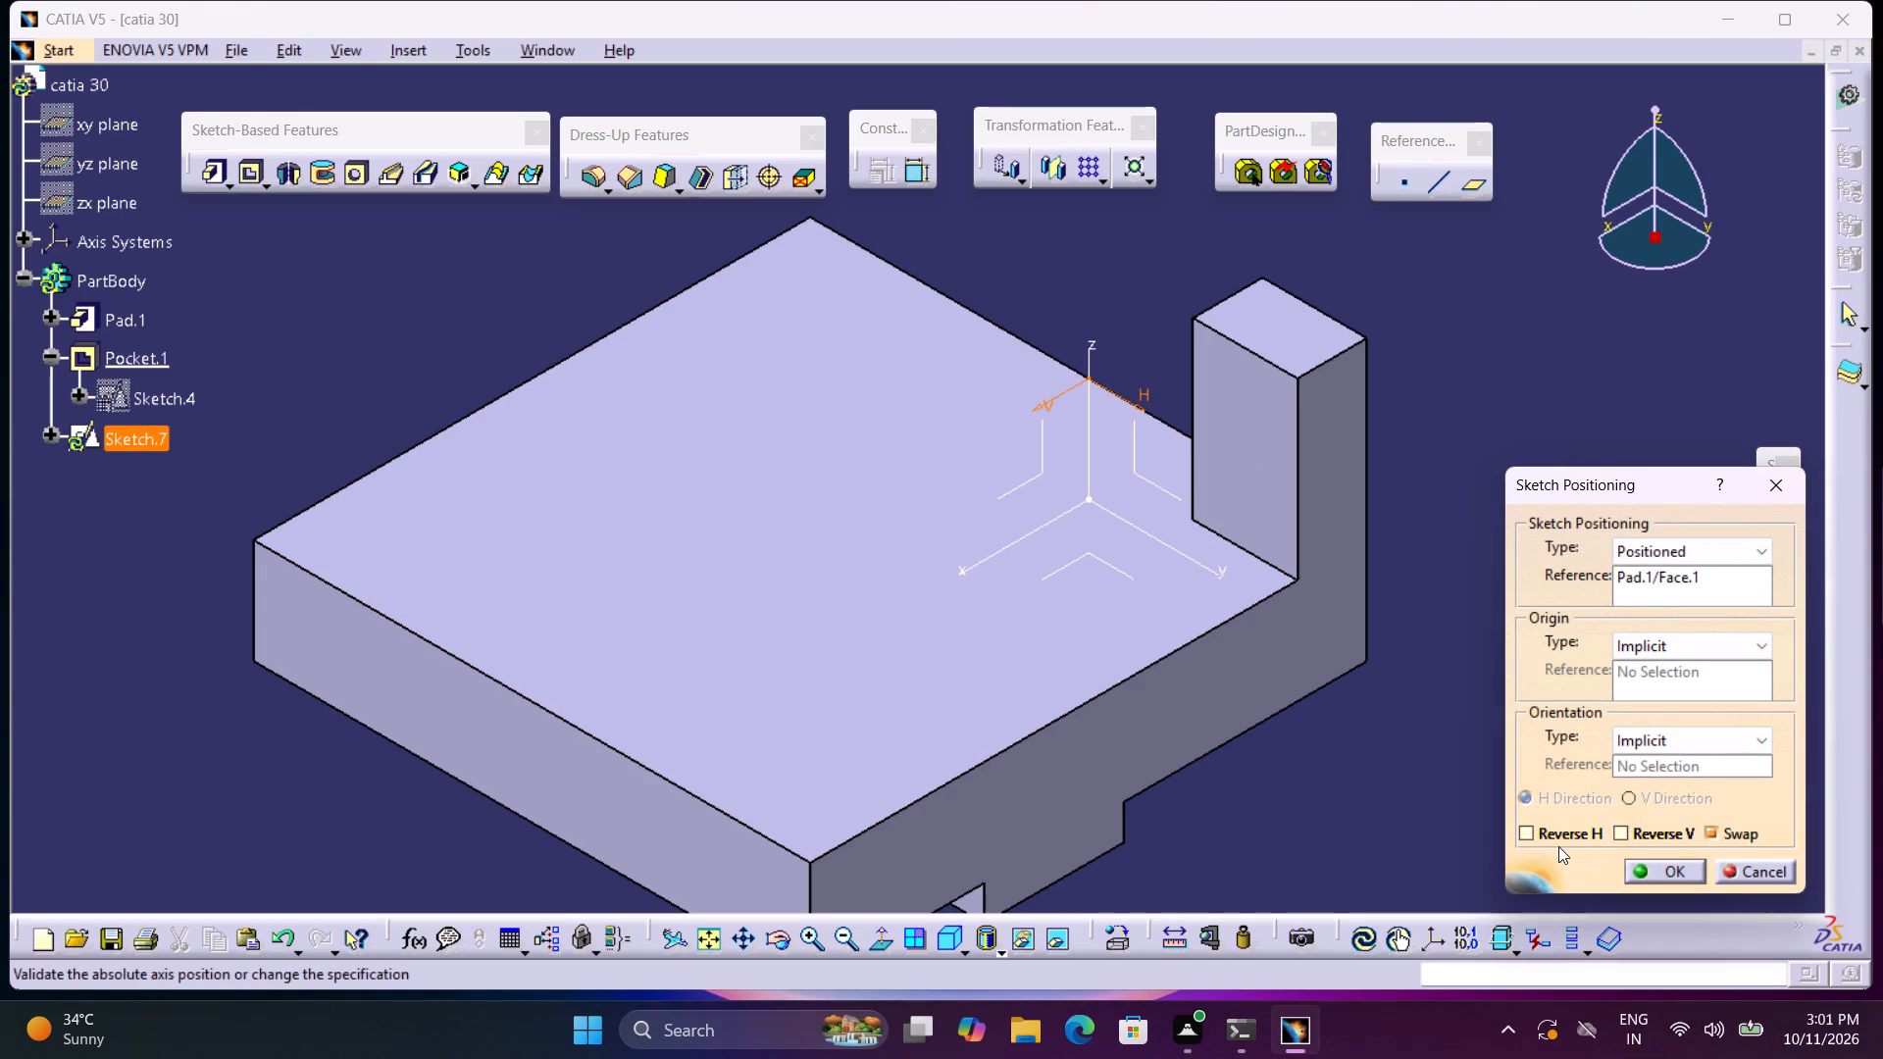
click(1558, 837)
click(1656, 882)
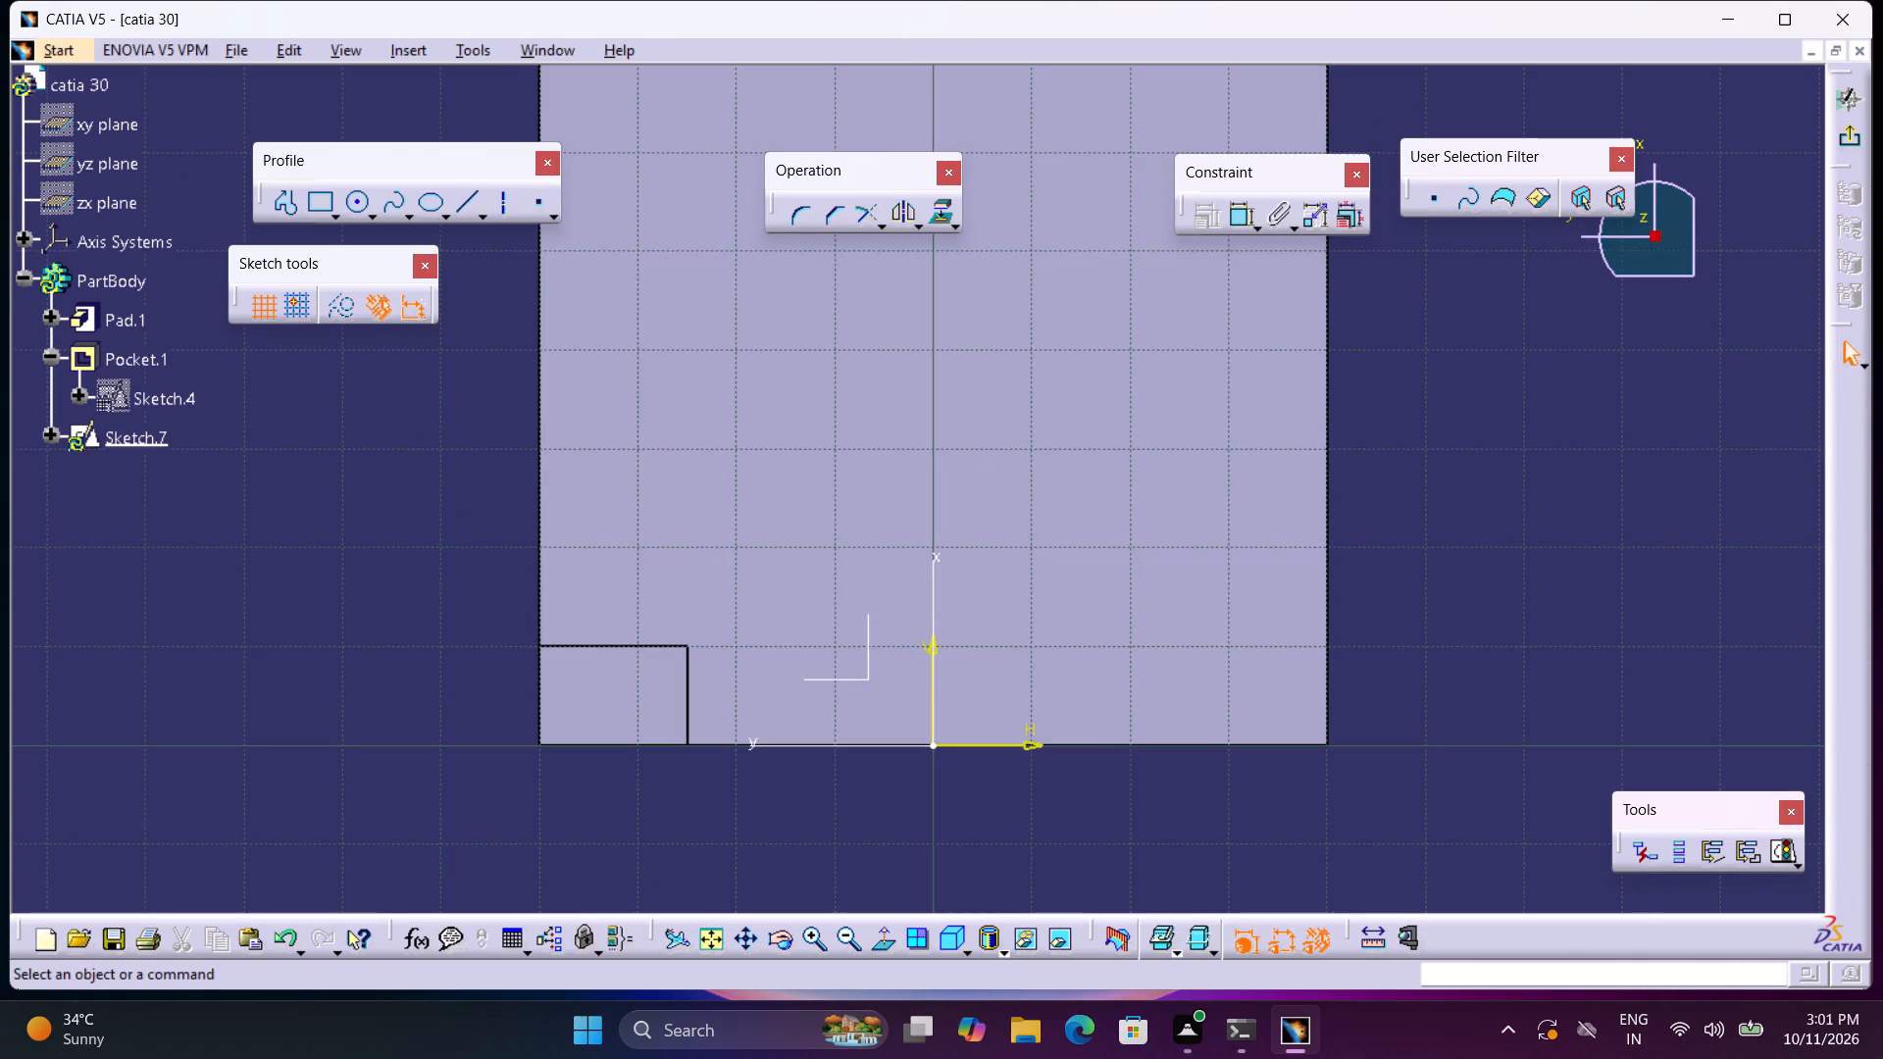
middle_drag(1425, 546, 1393, 859)
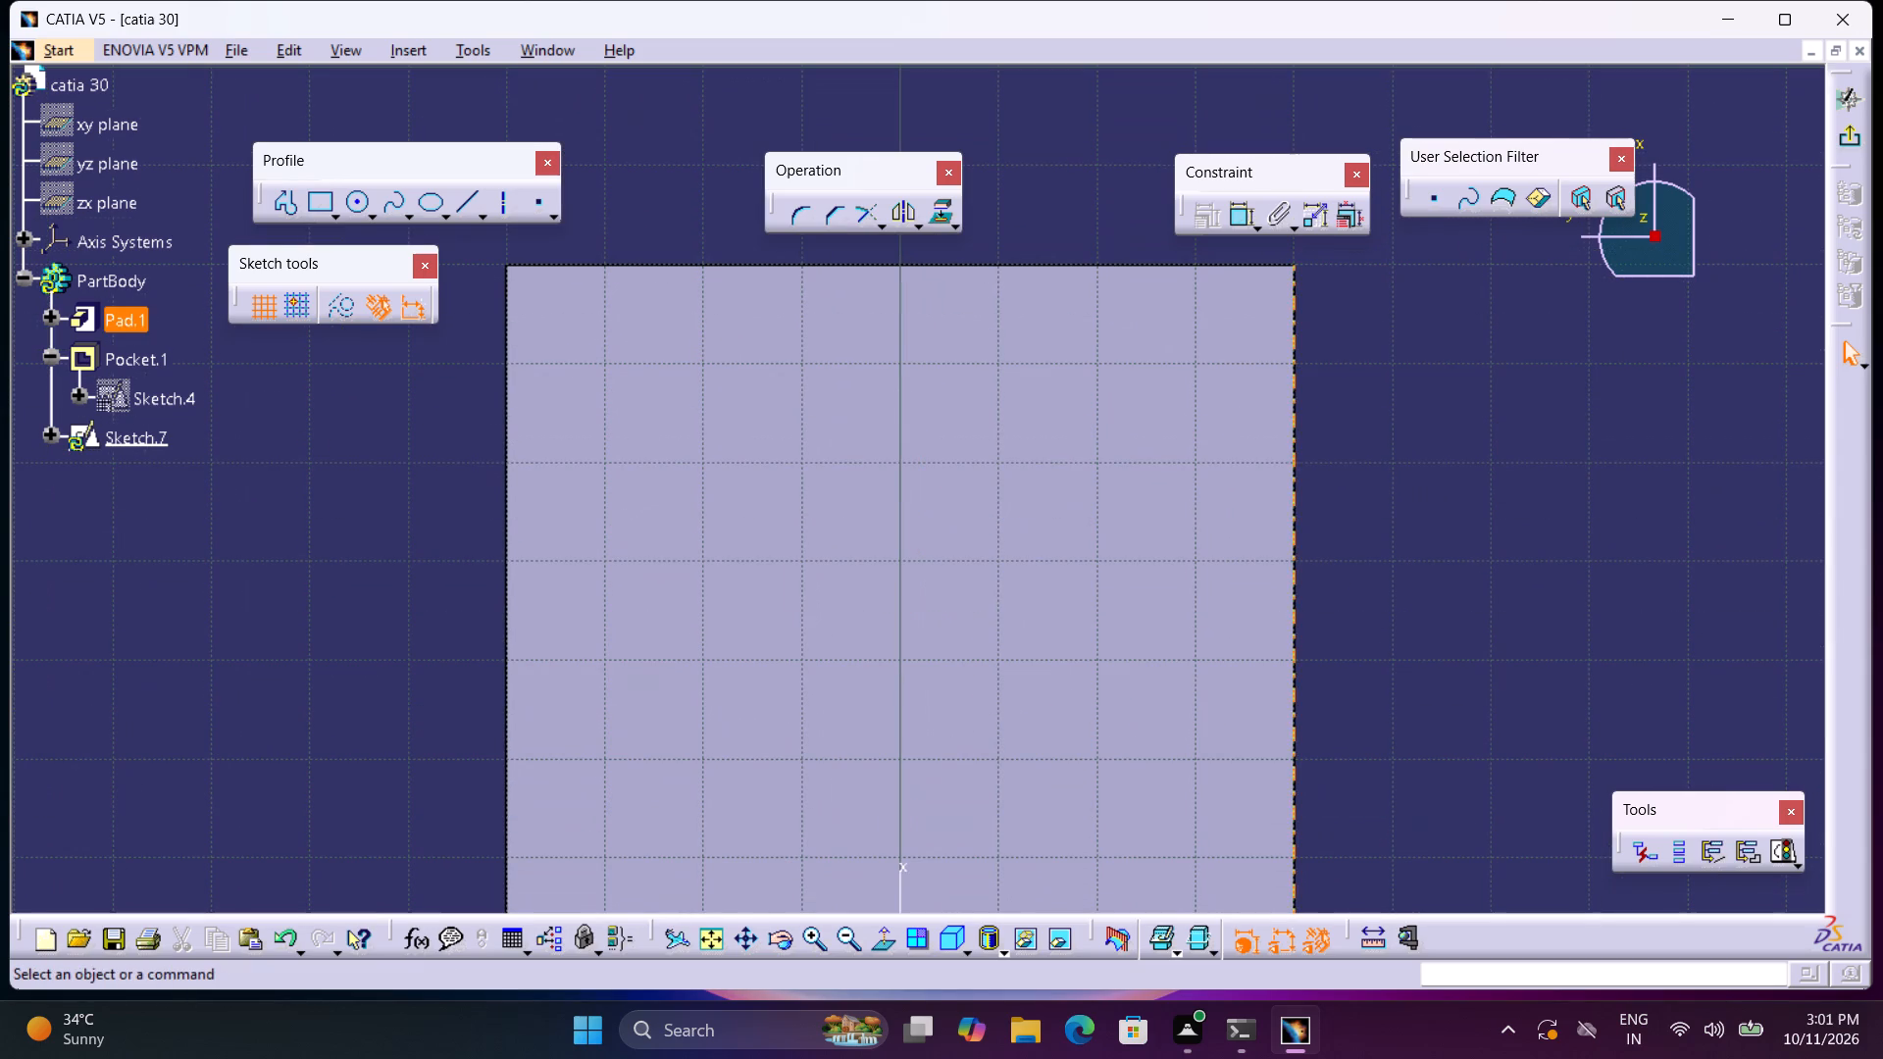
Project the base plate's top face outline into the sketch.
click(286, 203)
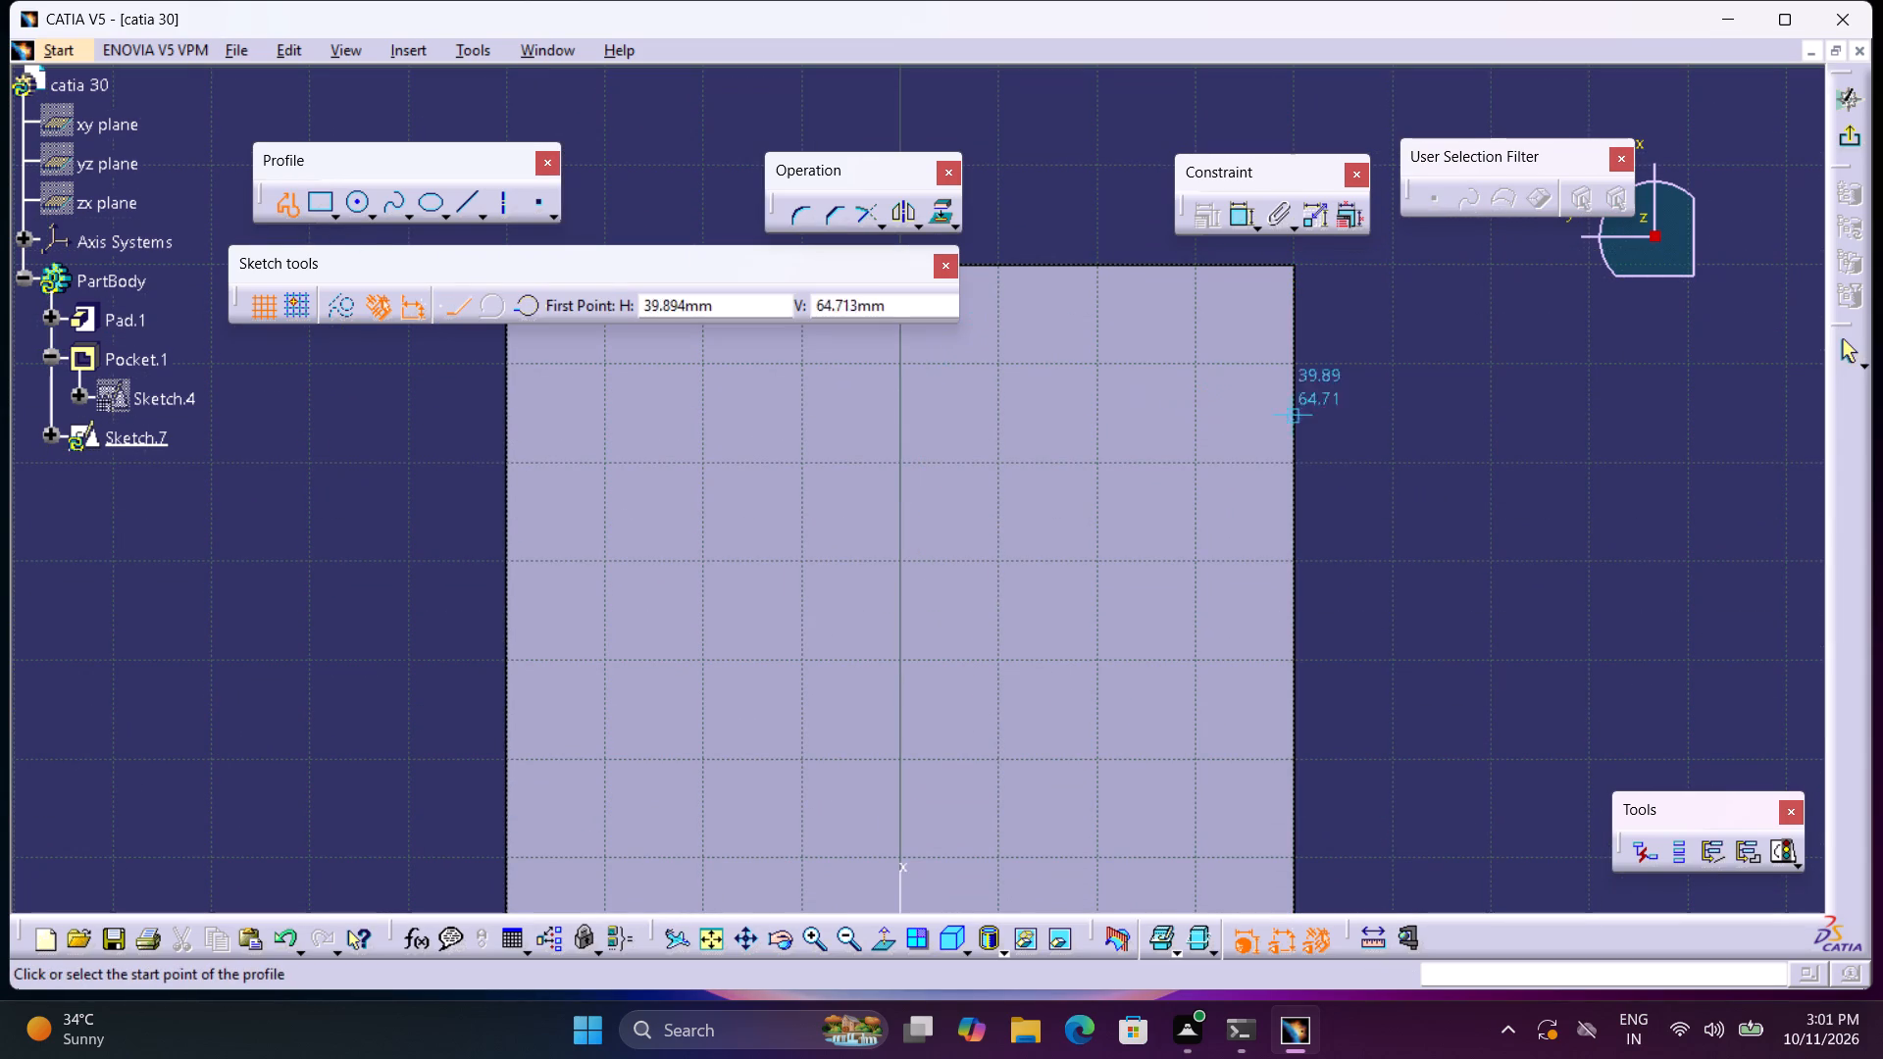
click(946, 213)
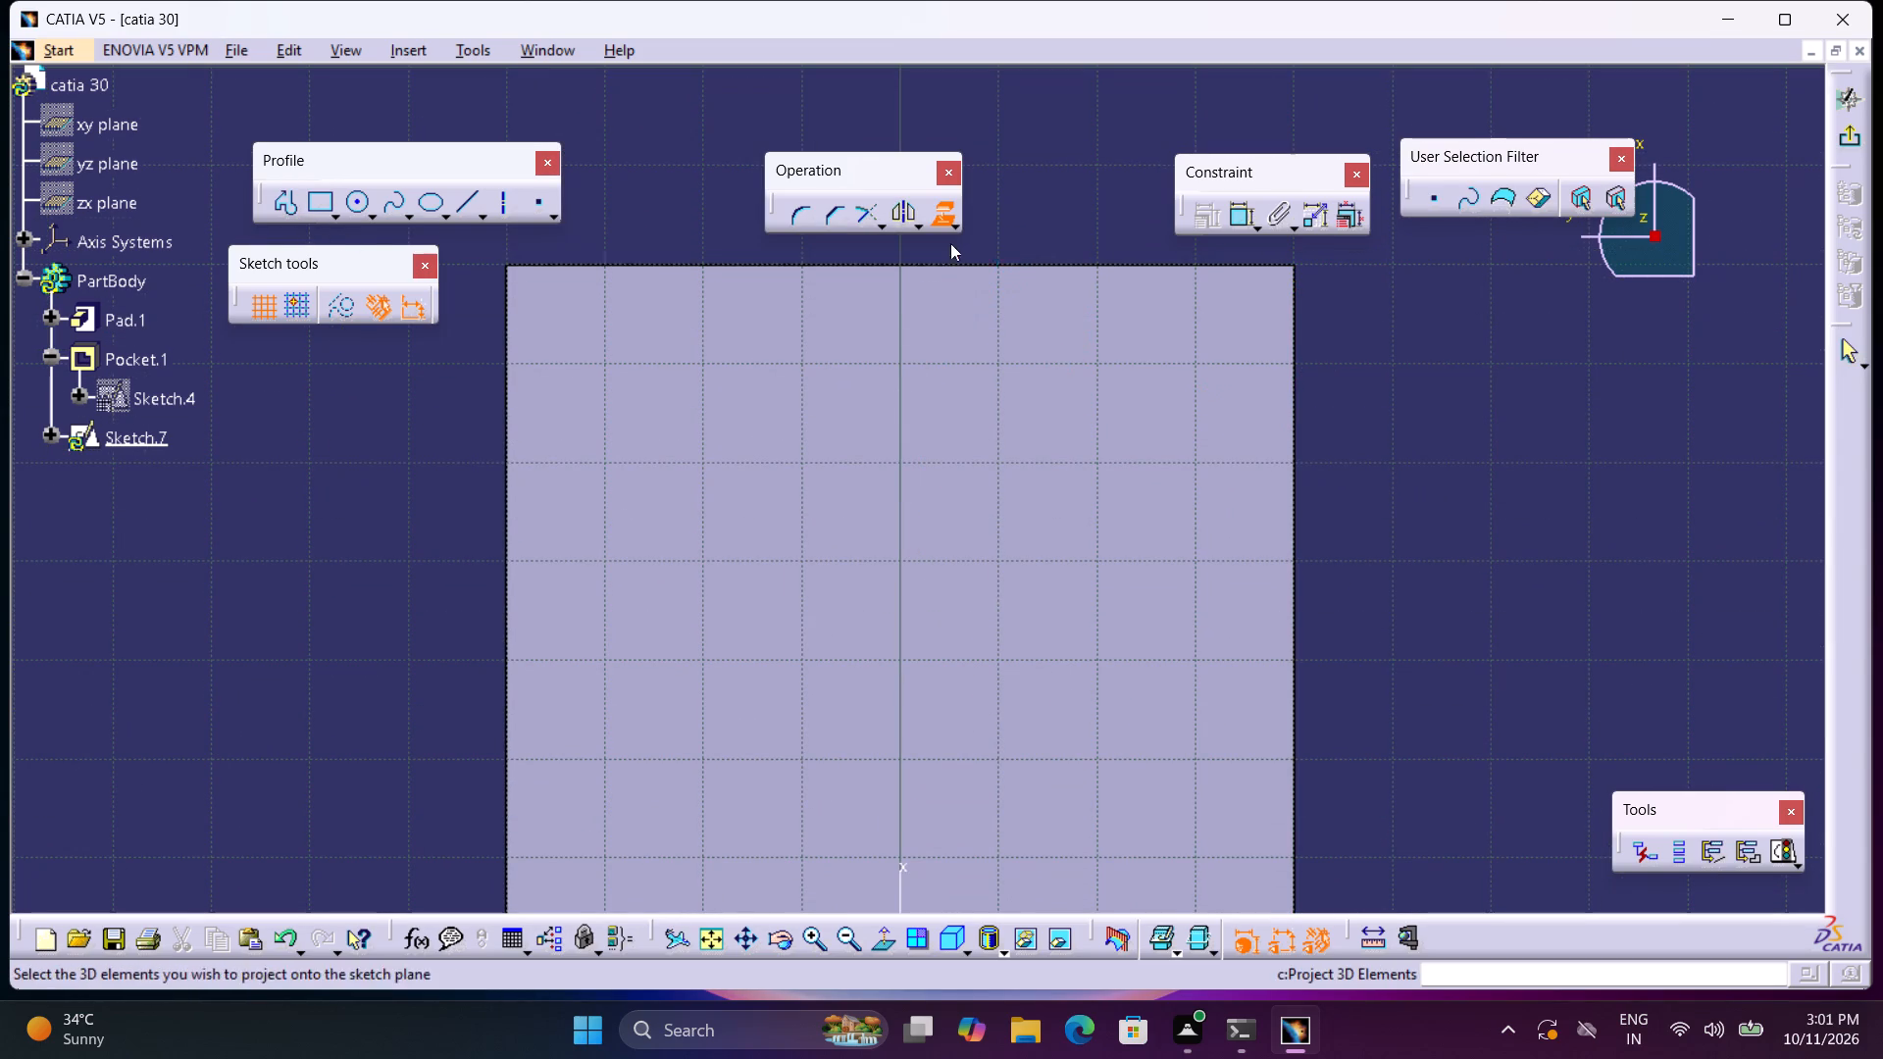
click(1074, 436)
Draw a horizontal profile line about 24.5 mm long inward from the plate's negative-Y side edge, near its positive-X edge.
click(284, 203)
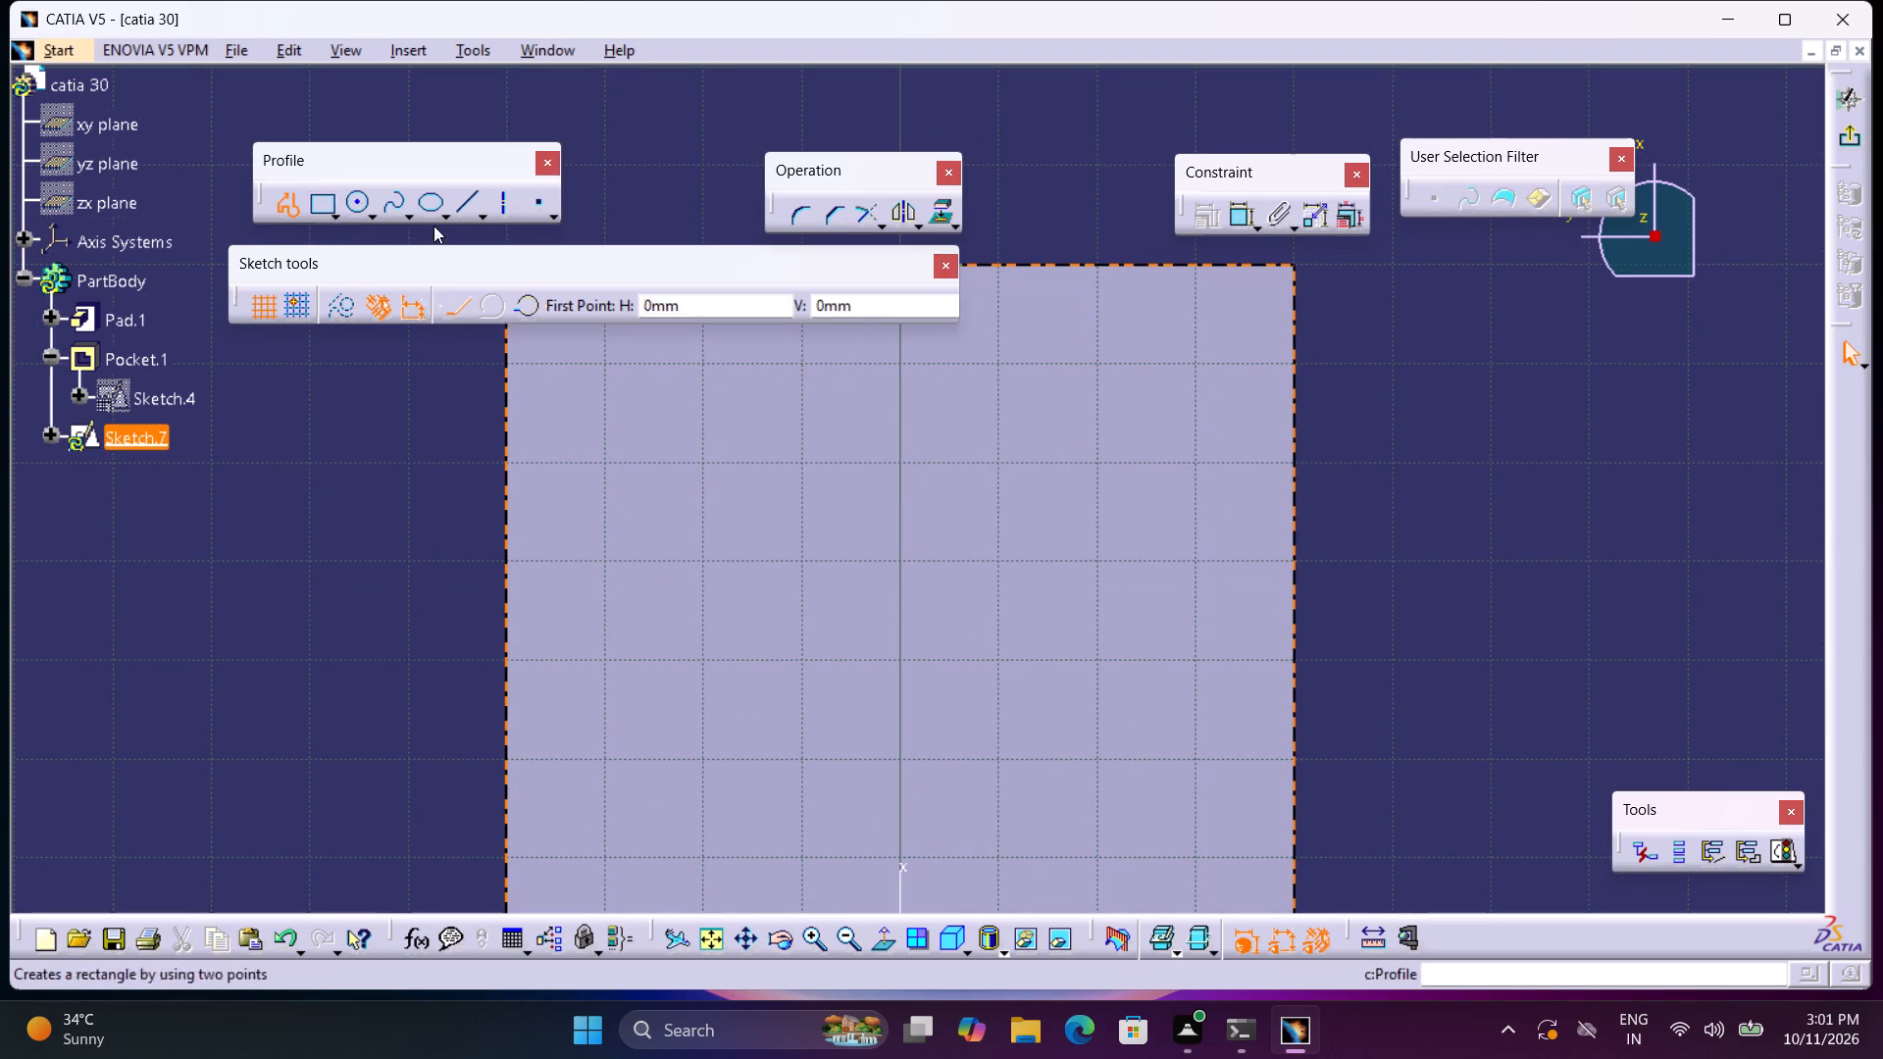
click(1294, 413)
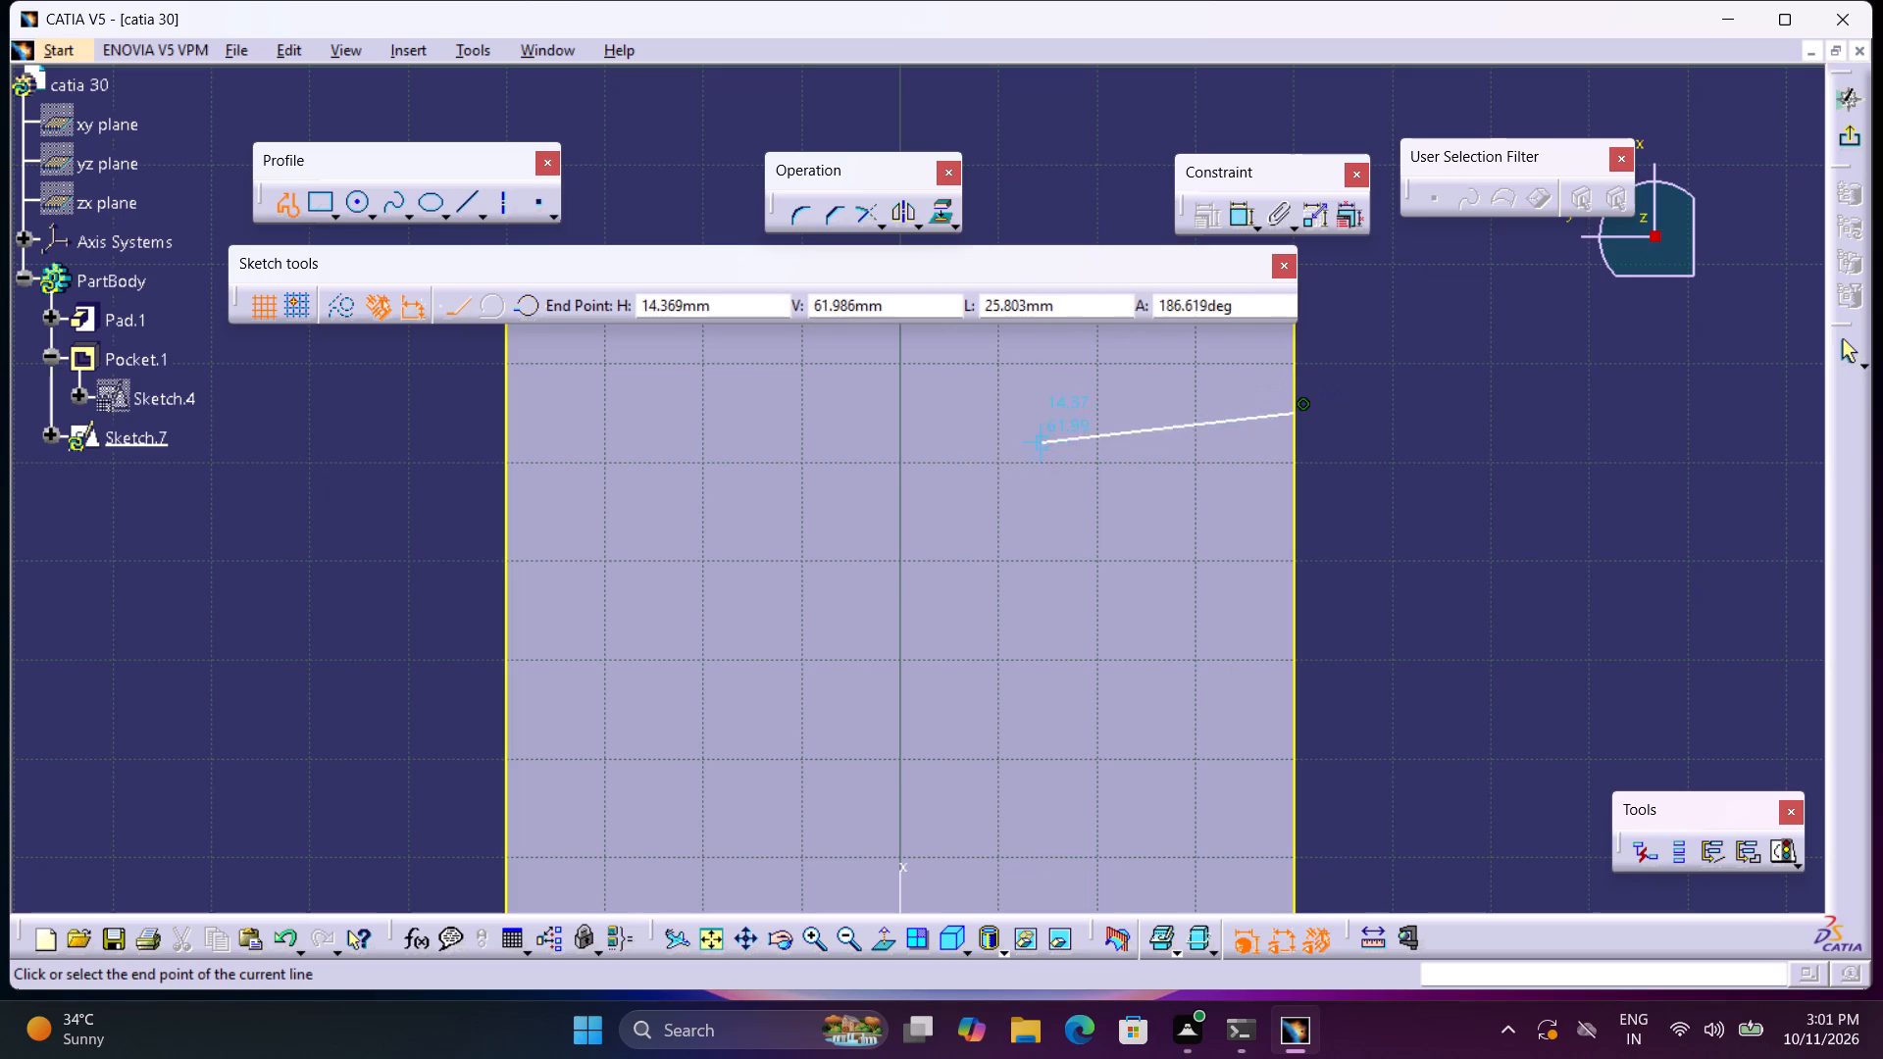
click(1055, 409)
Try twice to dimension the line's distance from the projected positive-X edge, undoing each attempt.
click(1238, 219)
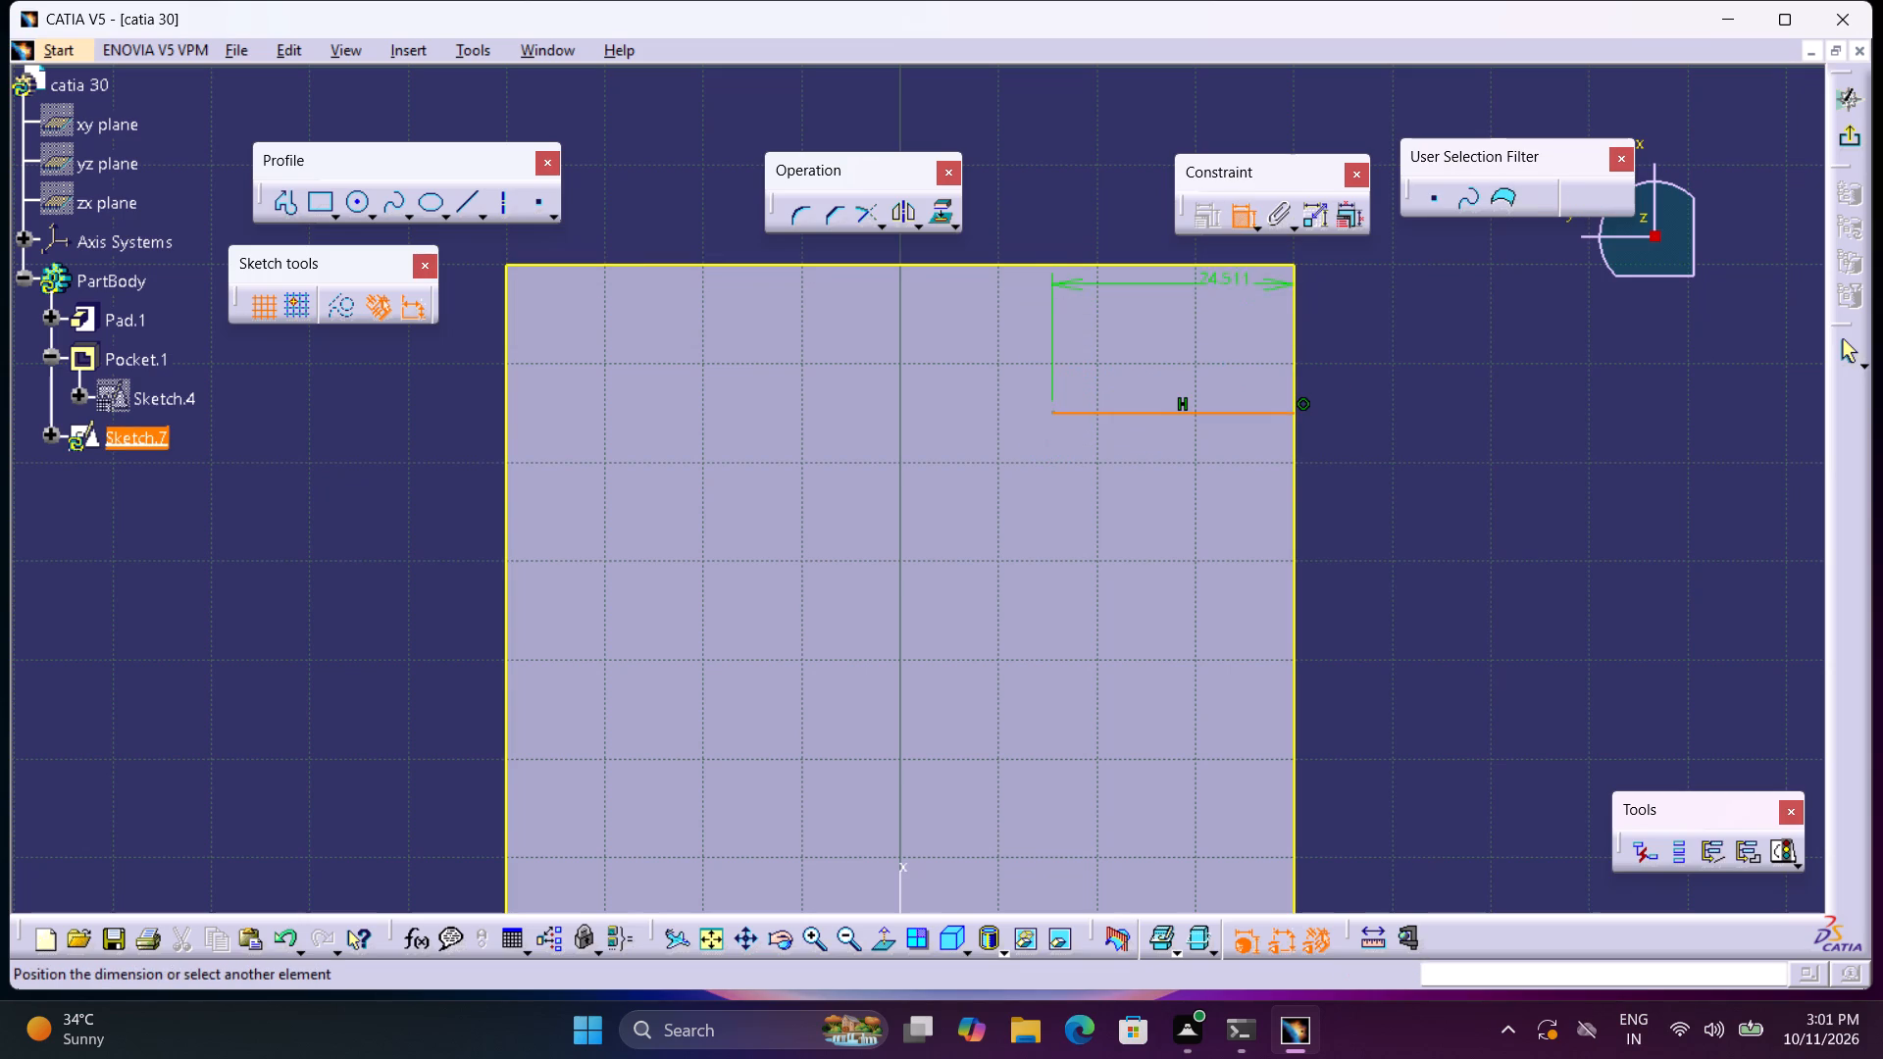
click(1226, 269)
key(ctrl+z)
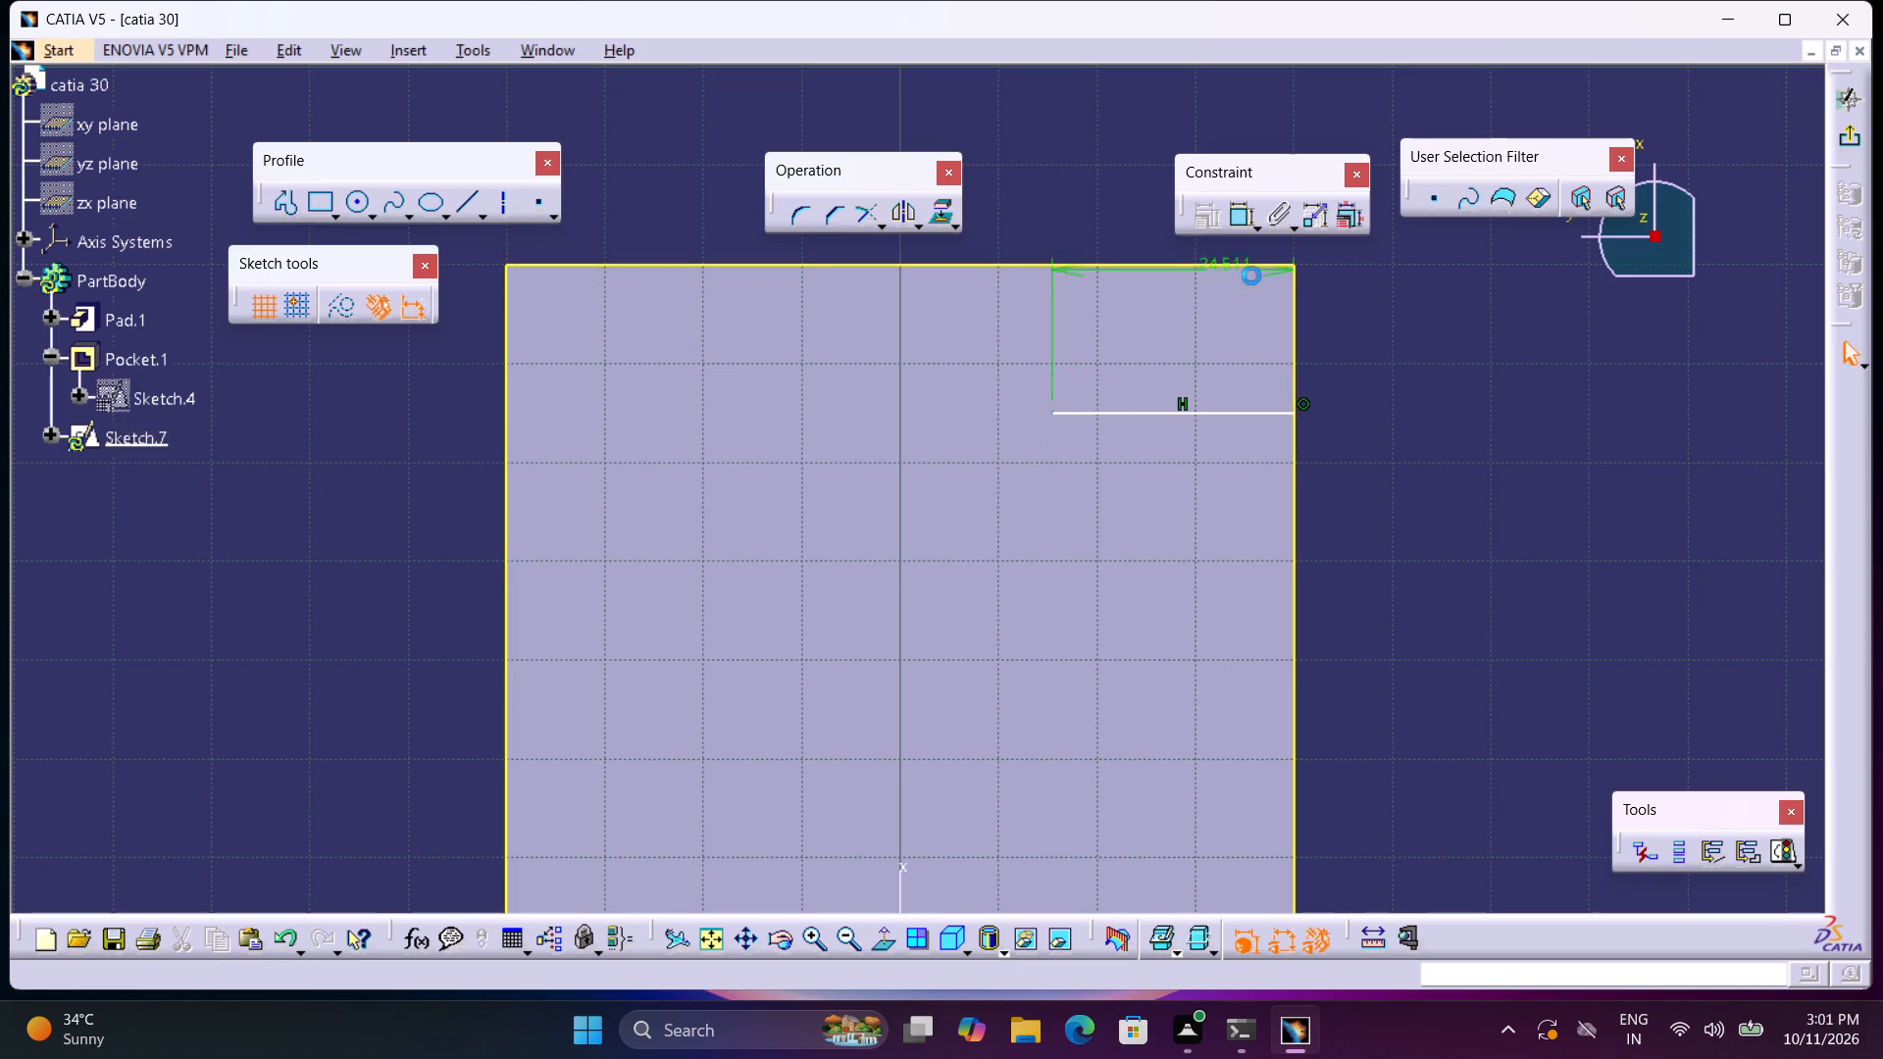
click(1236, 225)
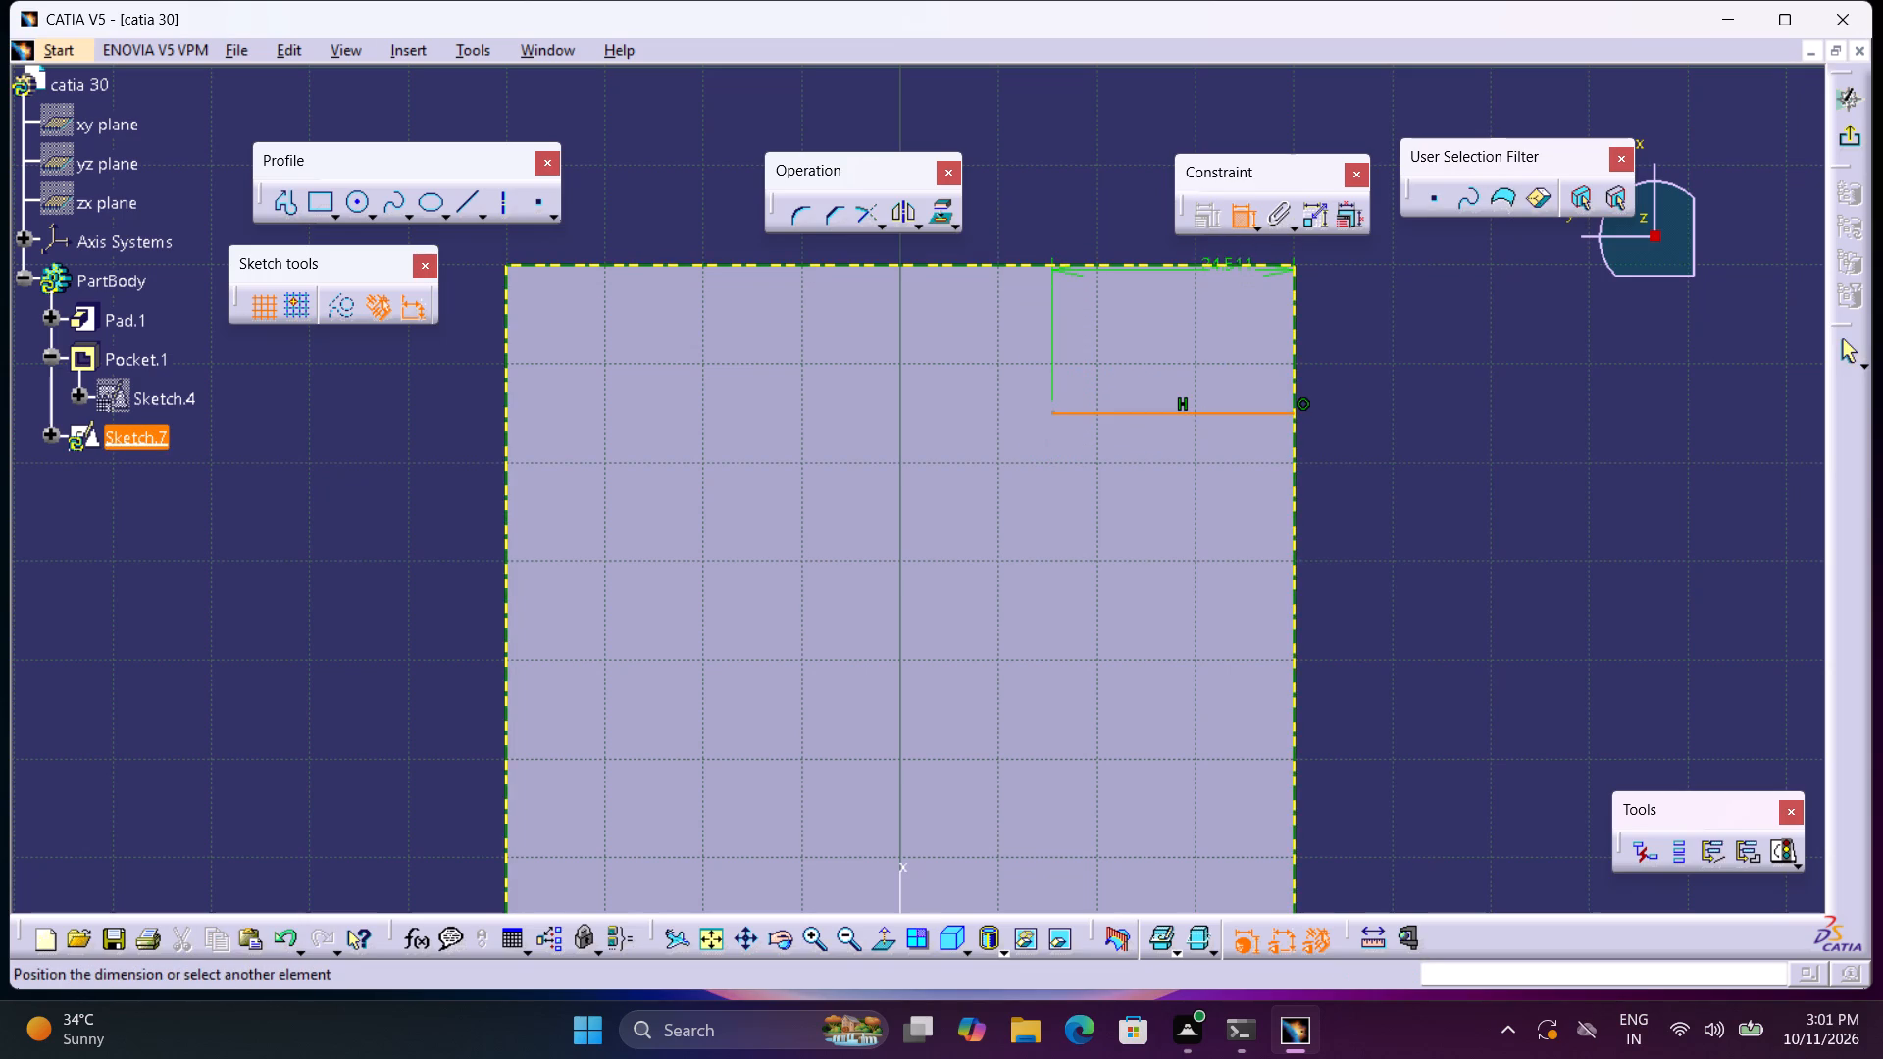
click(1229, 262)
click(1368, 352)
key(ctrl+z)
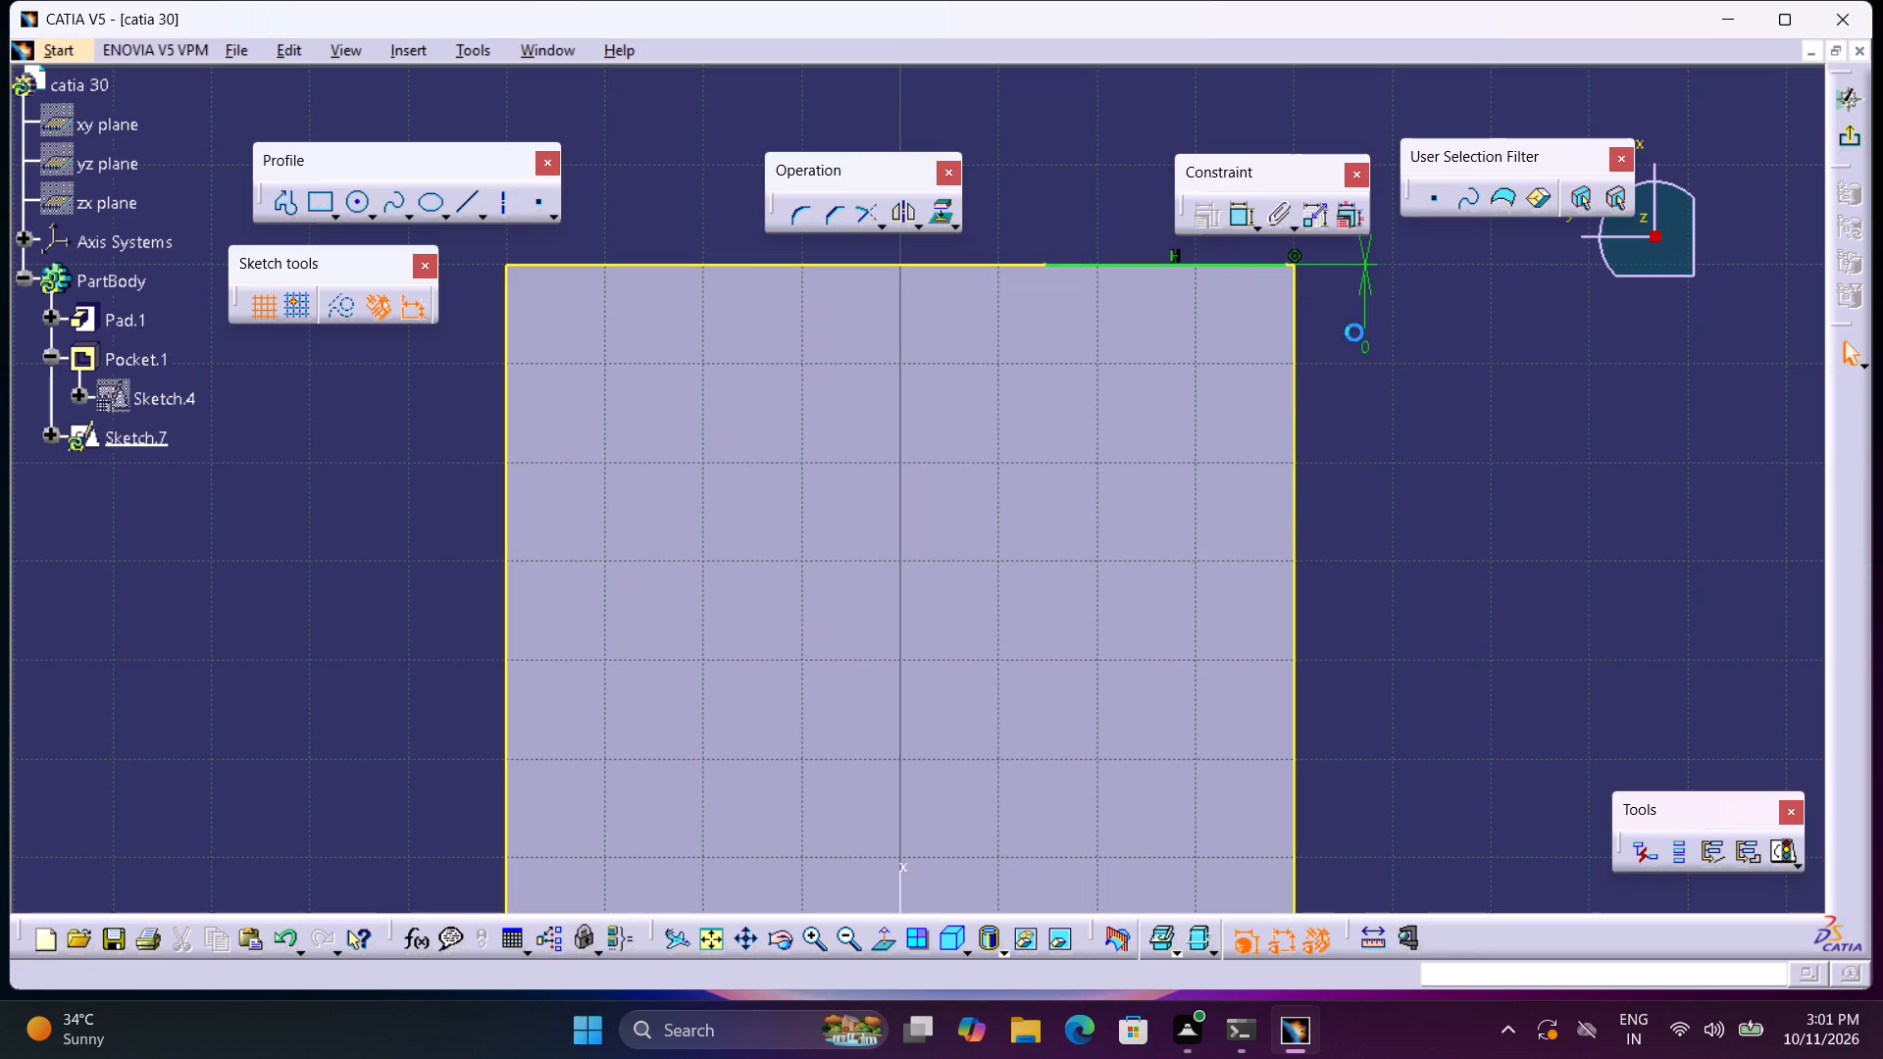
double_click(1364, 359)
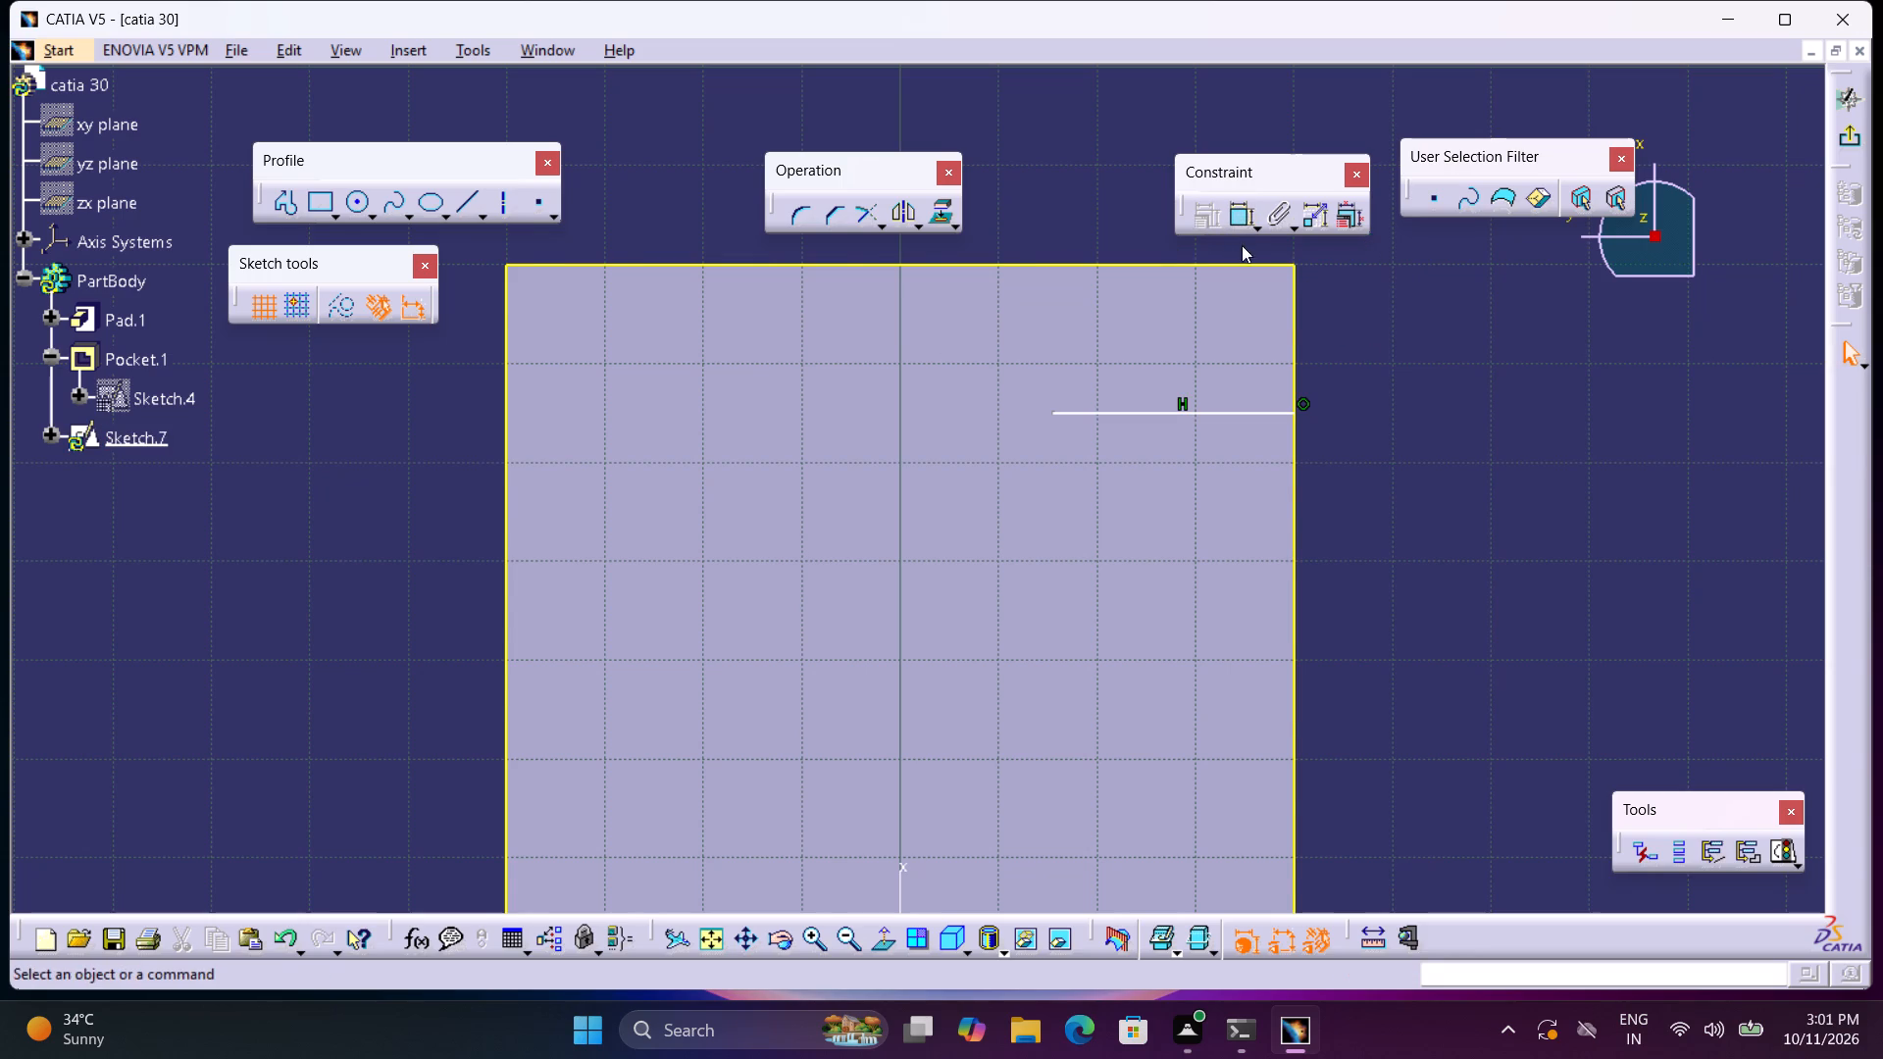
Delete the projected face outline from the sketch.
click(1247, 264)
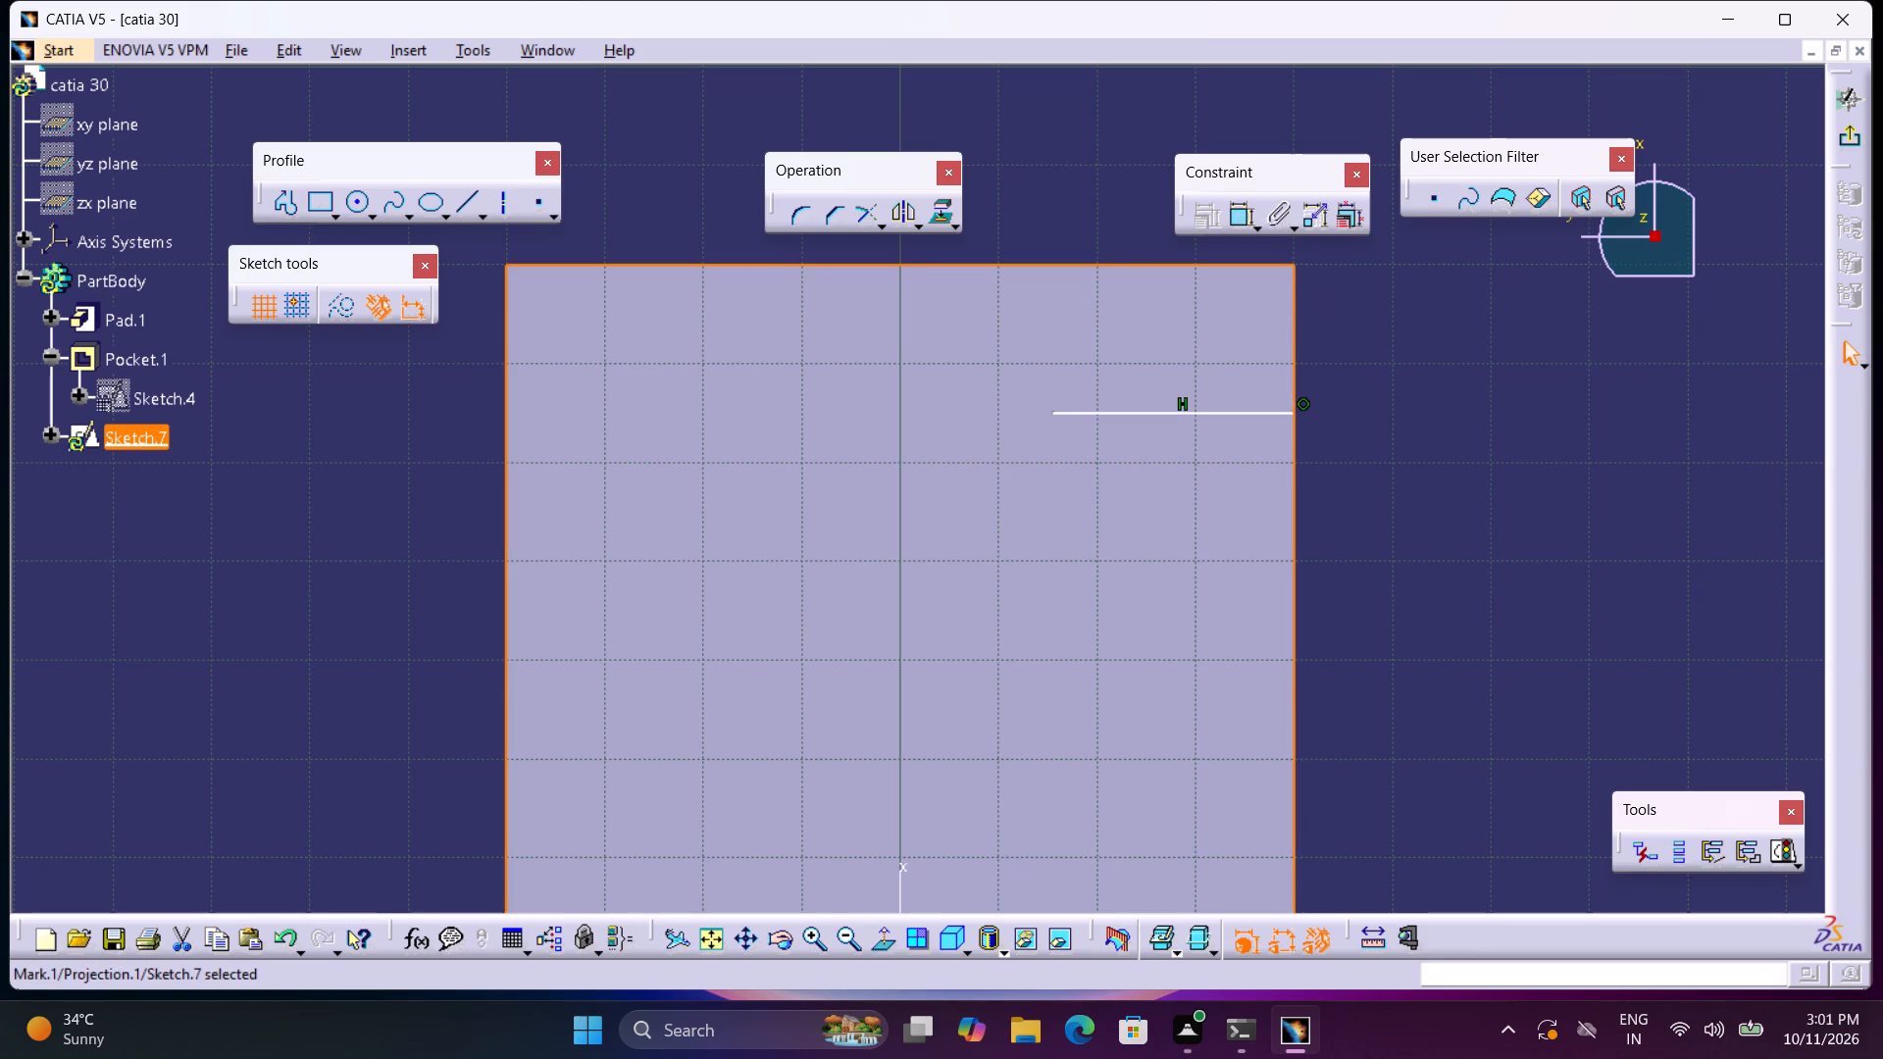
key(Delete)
Dimension the line's distance from the plate's positive-X edge and set it to 20 mm.
click(1251, 218)
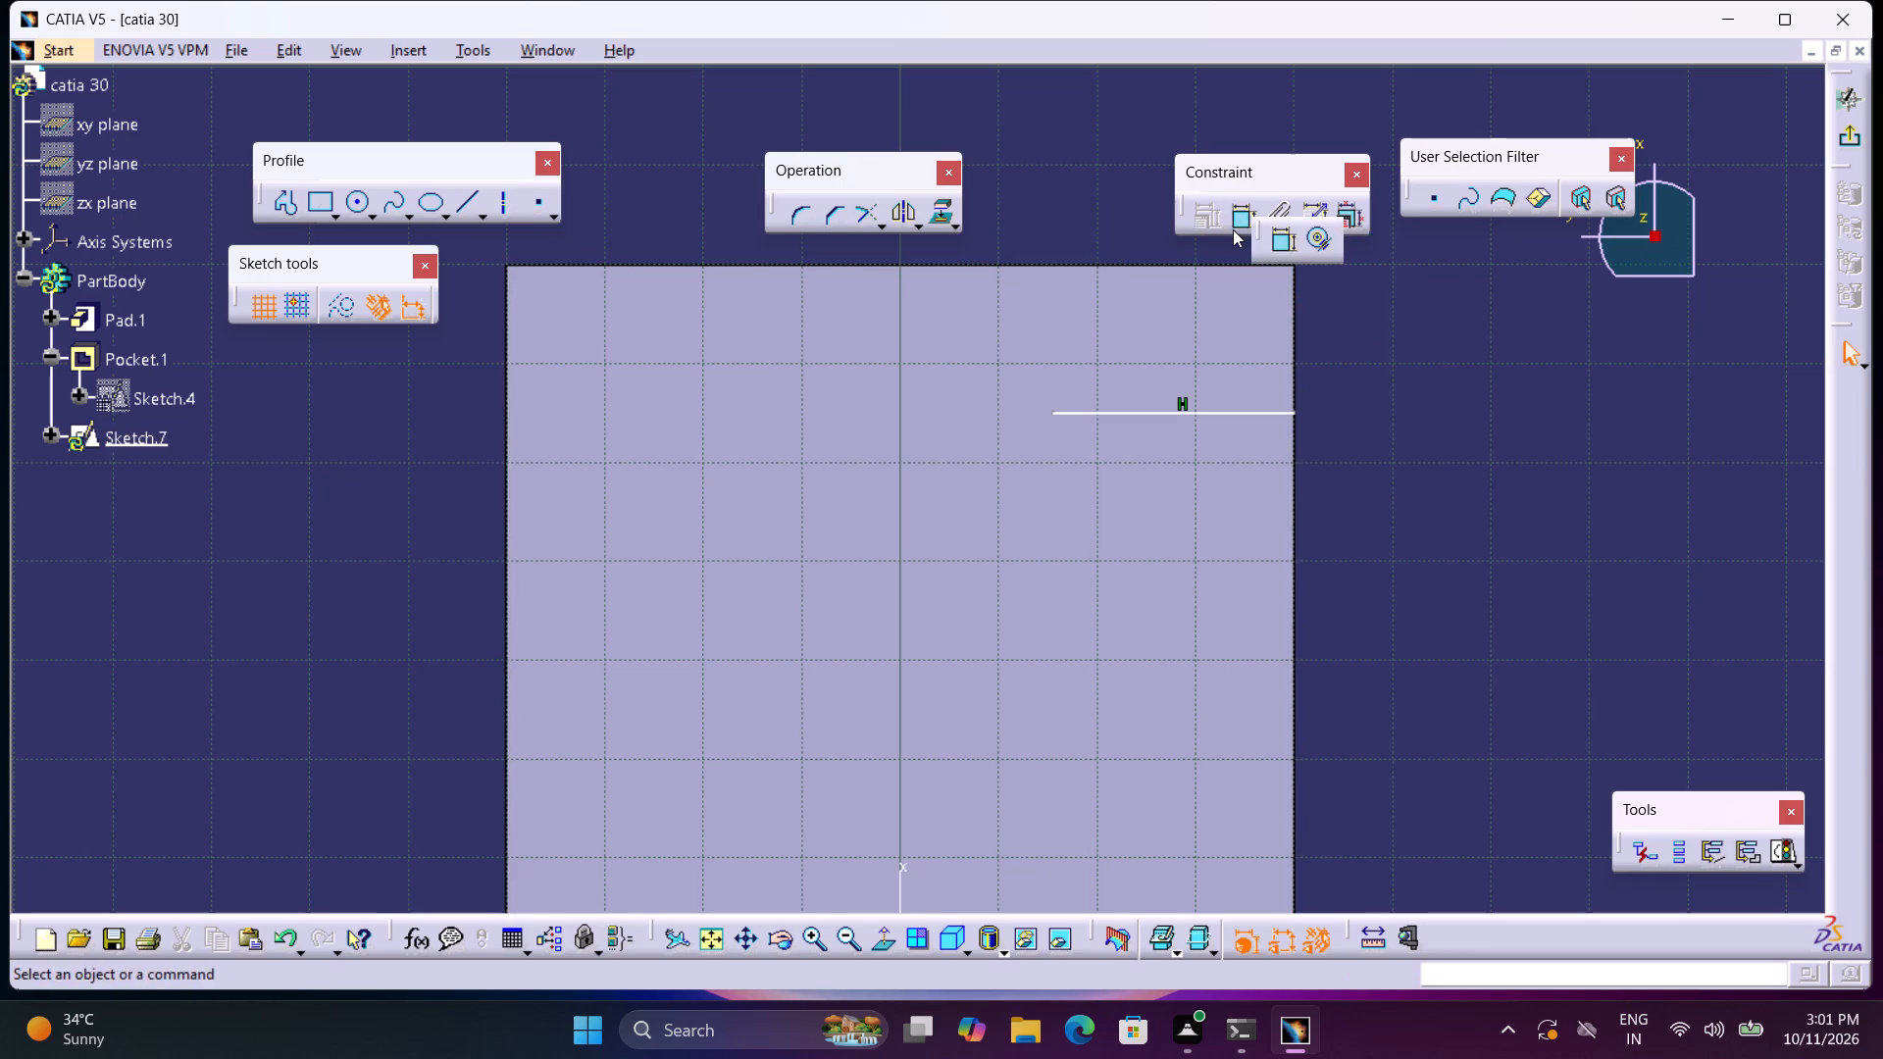
click(1236, 226)
click(1239, 220)
click(1260, 413)
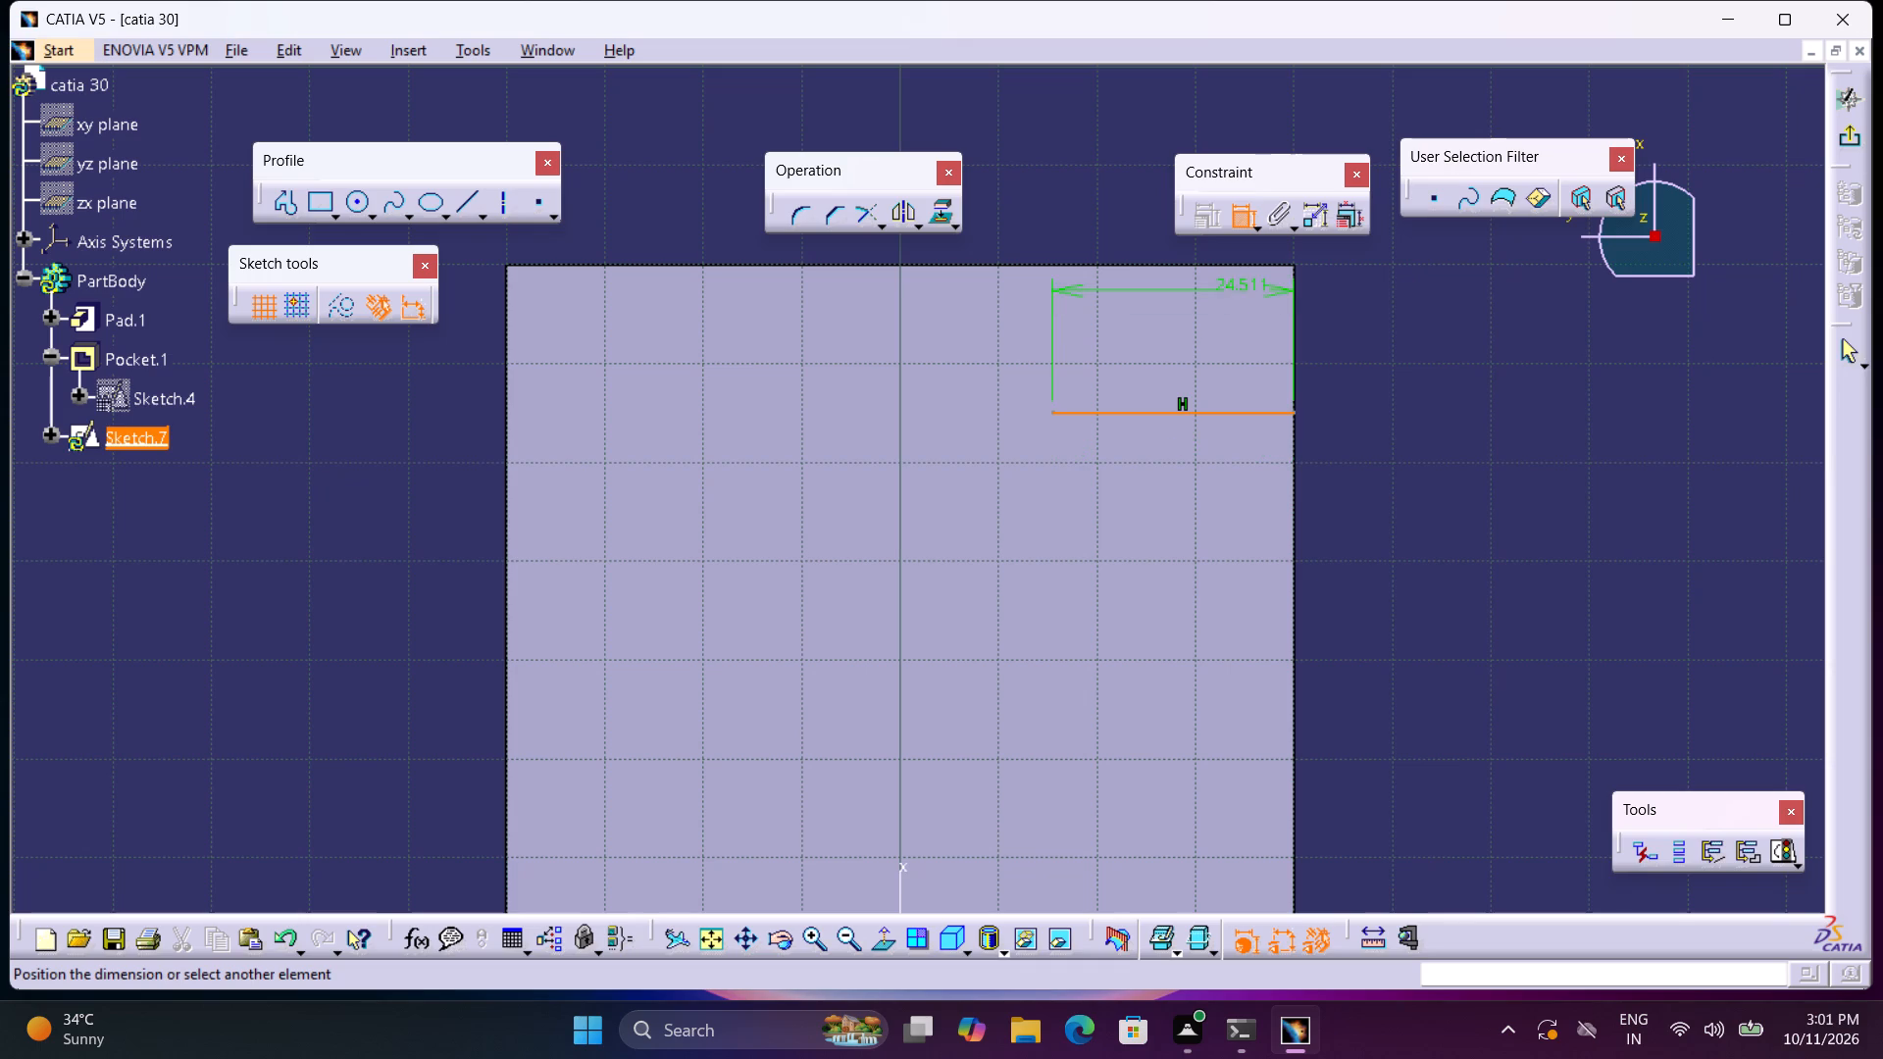
click(1246, 264)
click(1390, 362)
double_click(1389, 353)
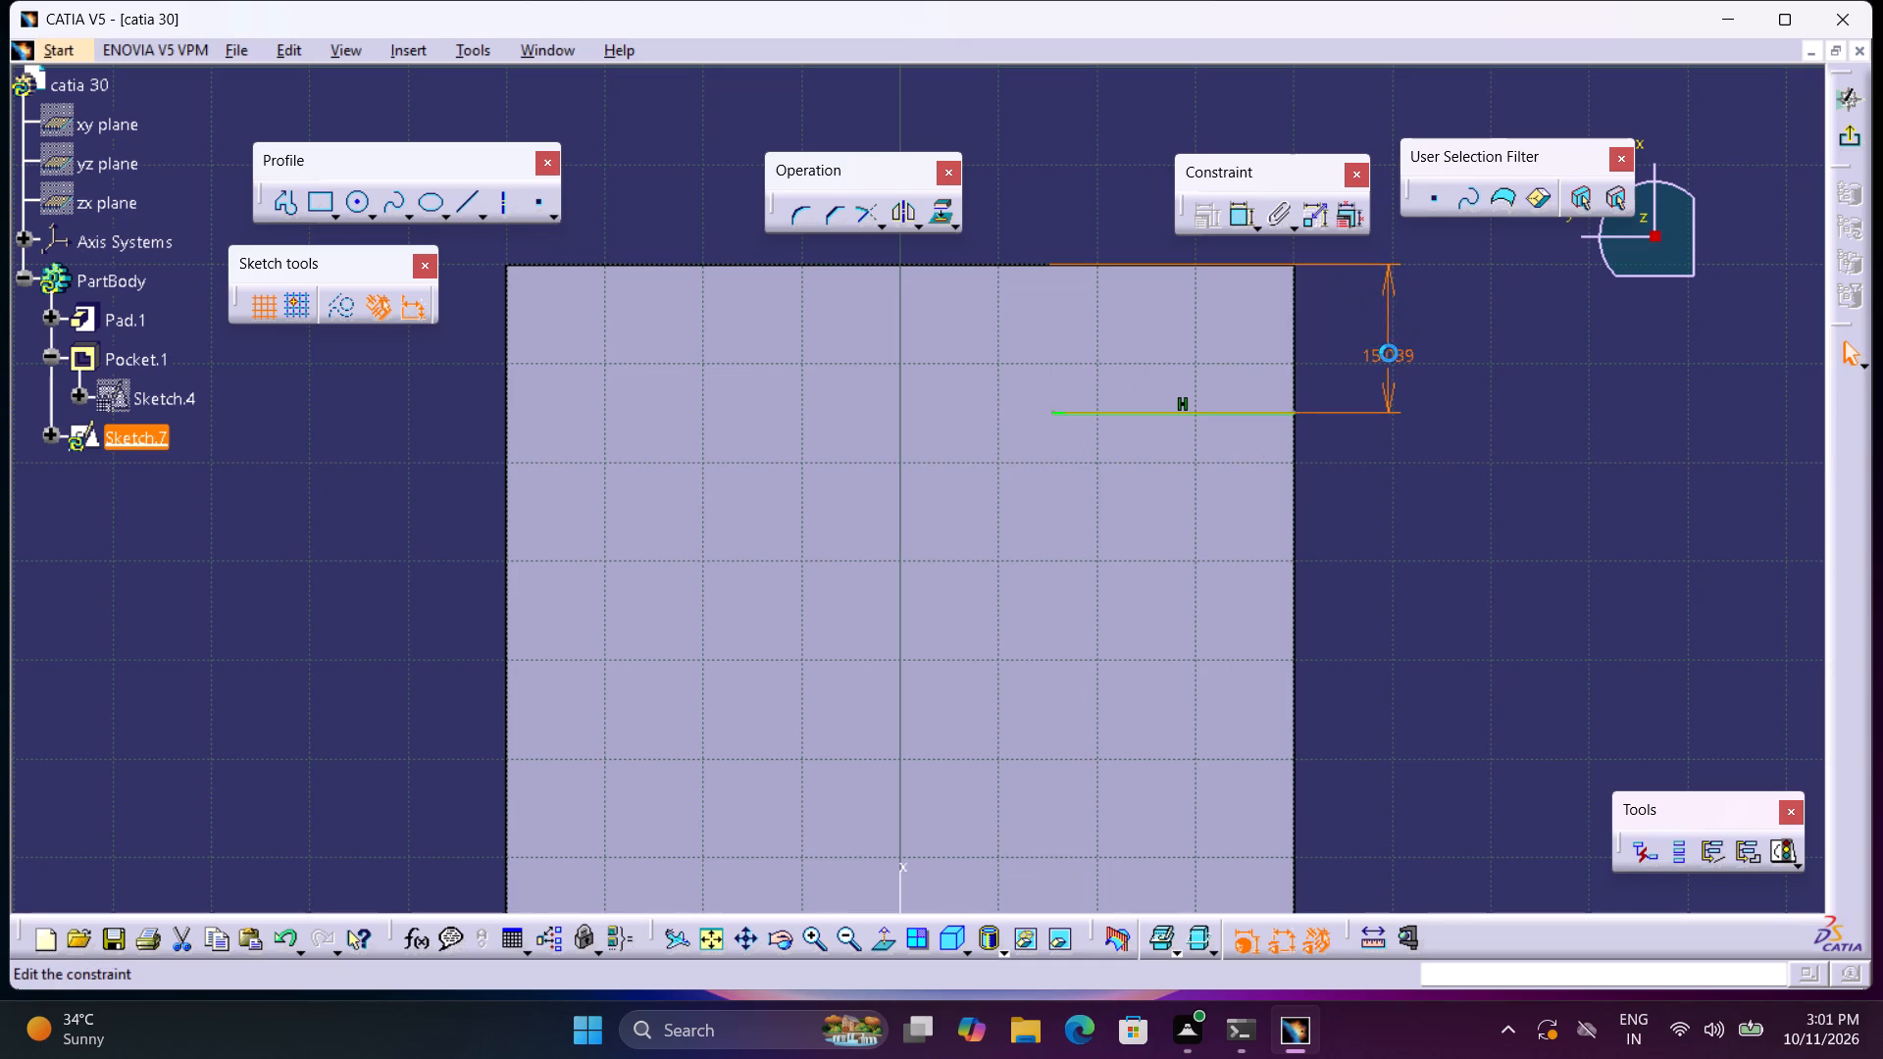
text(25)
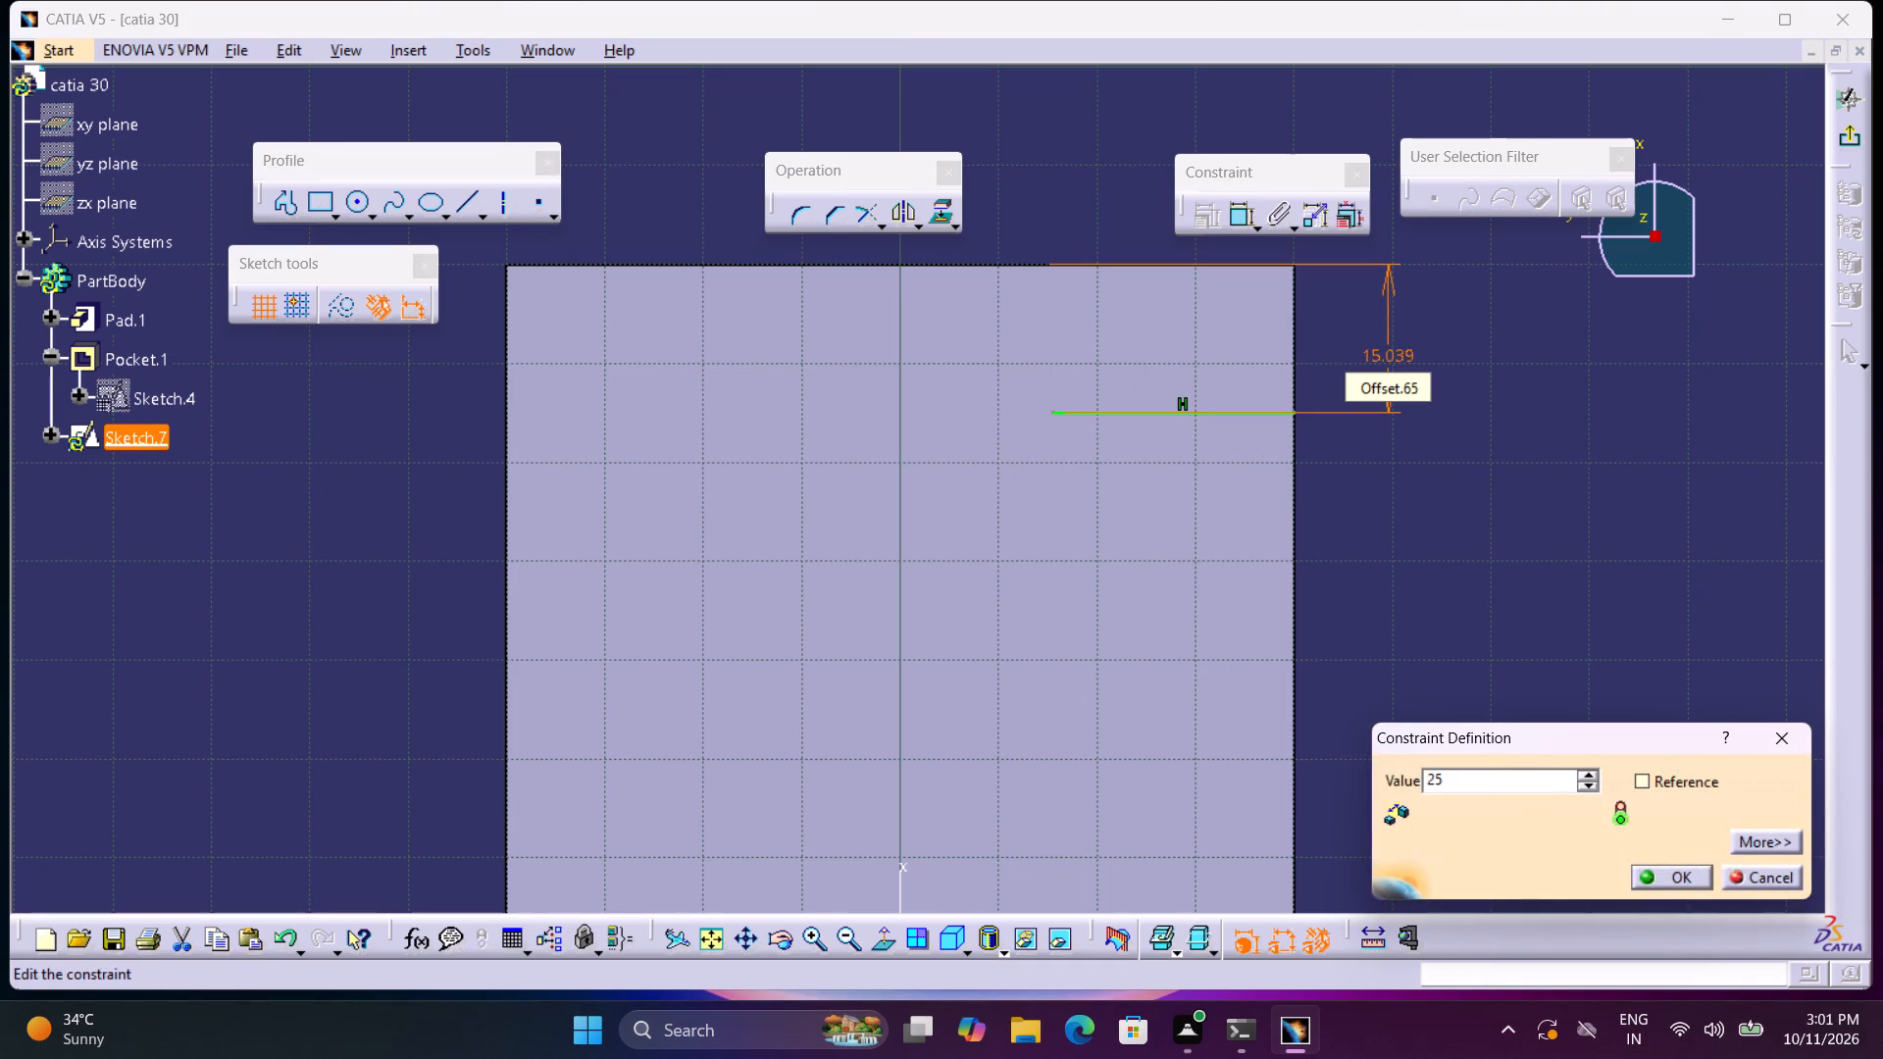
key(BackSpace)
key(0)
key(Return)
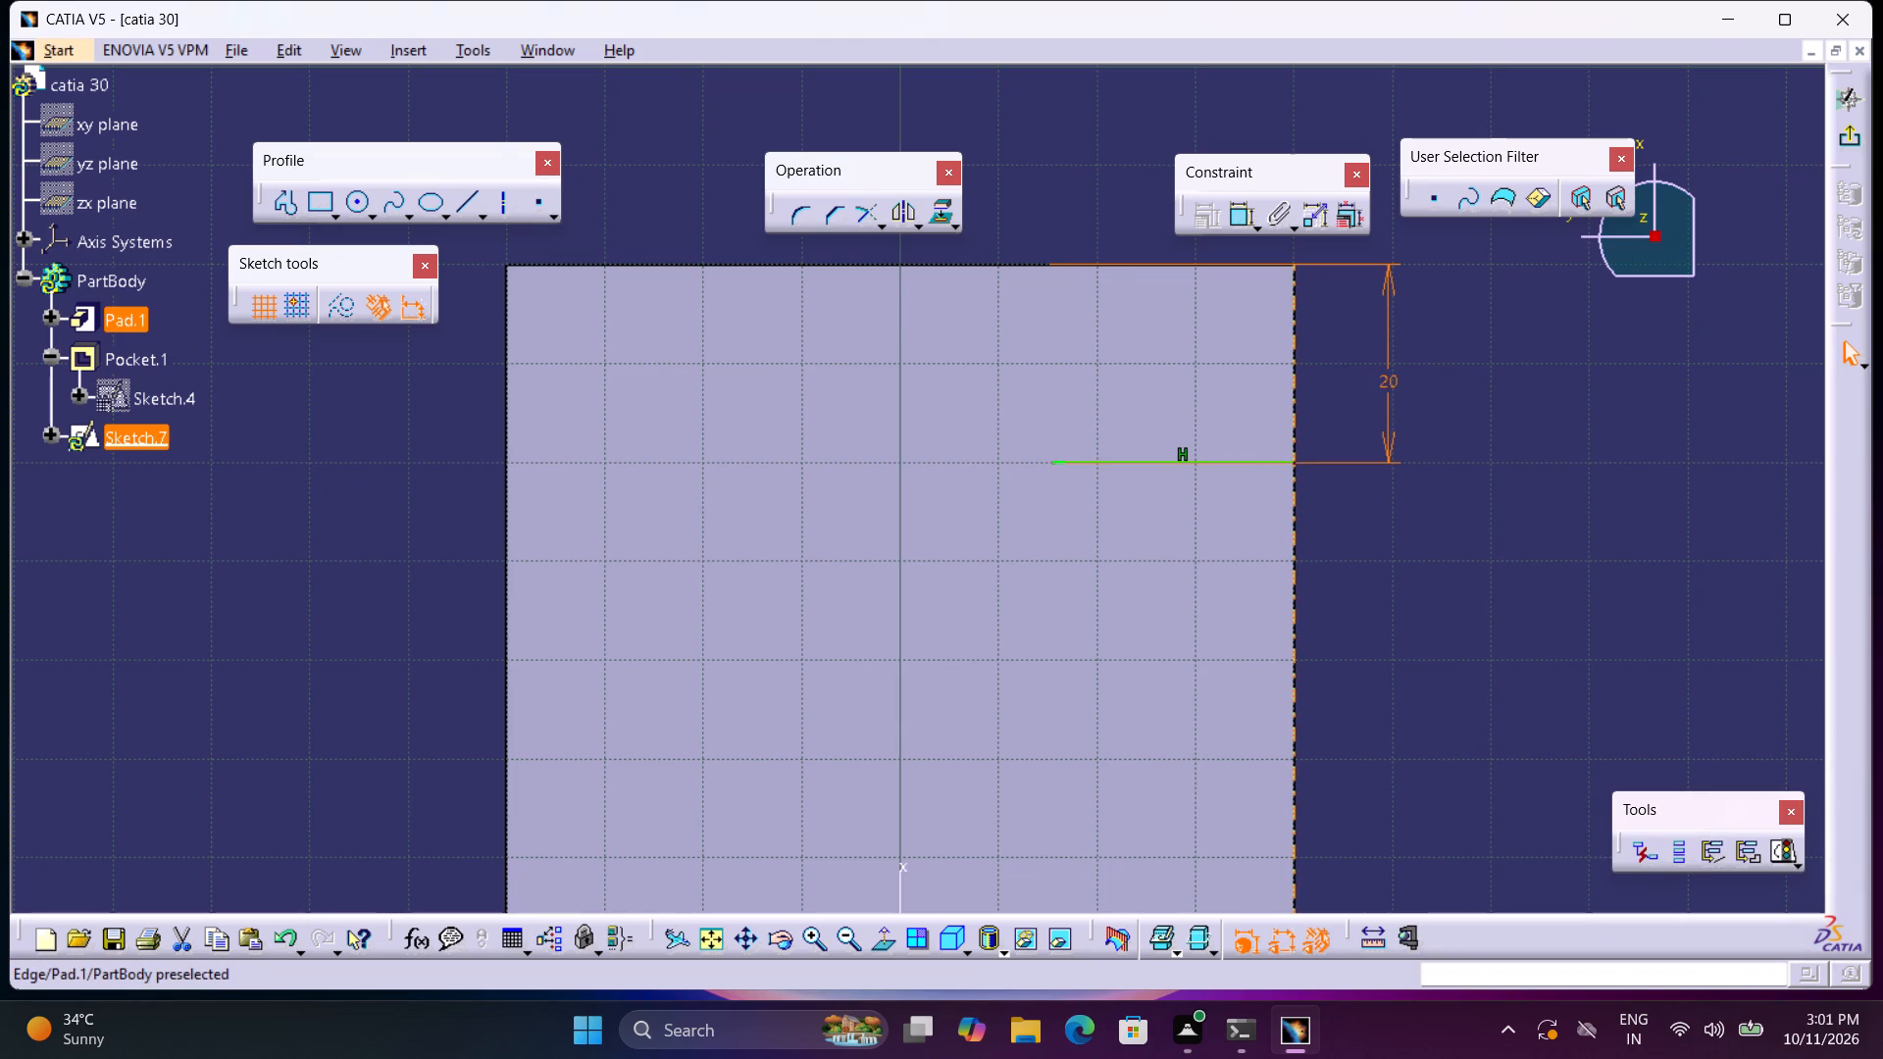
Dimension the horizontal line's length and set it to 25 mm.
click(1239, 222)
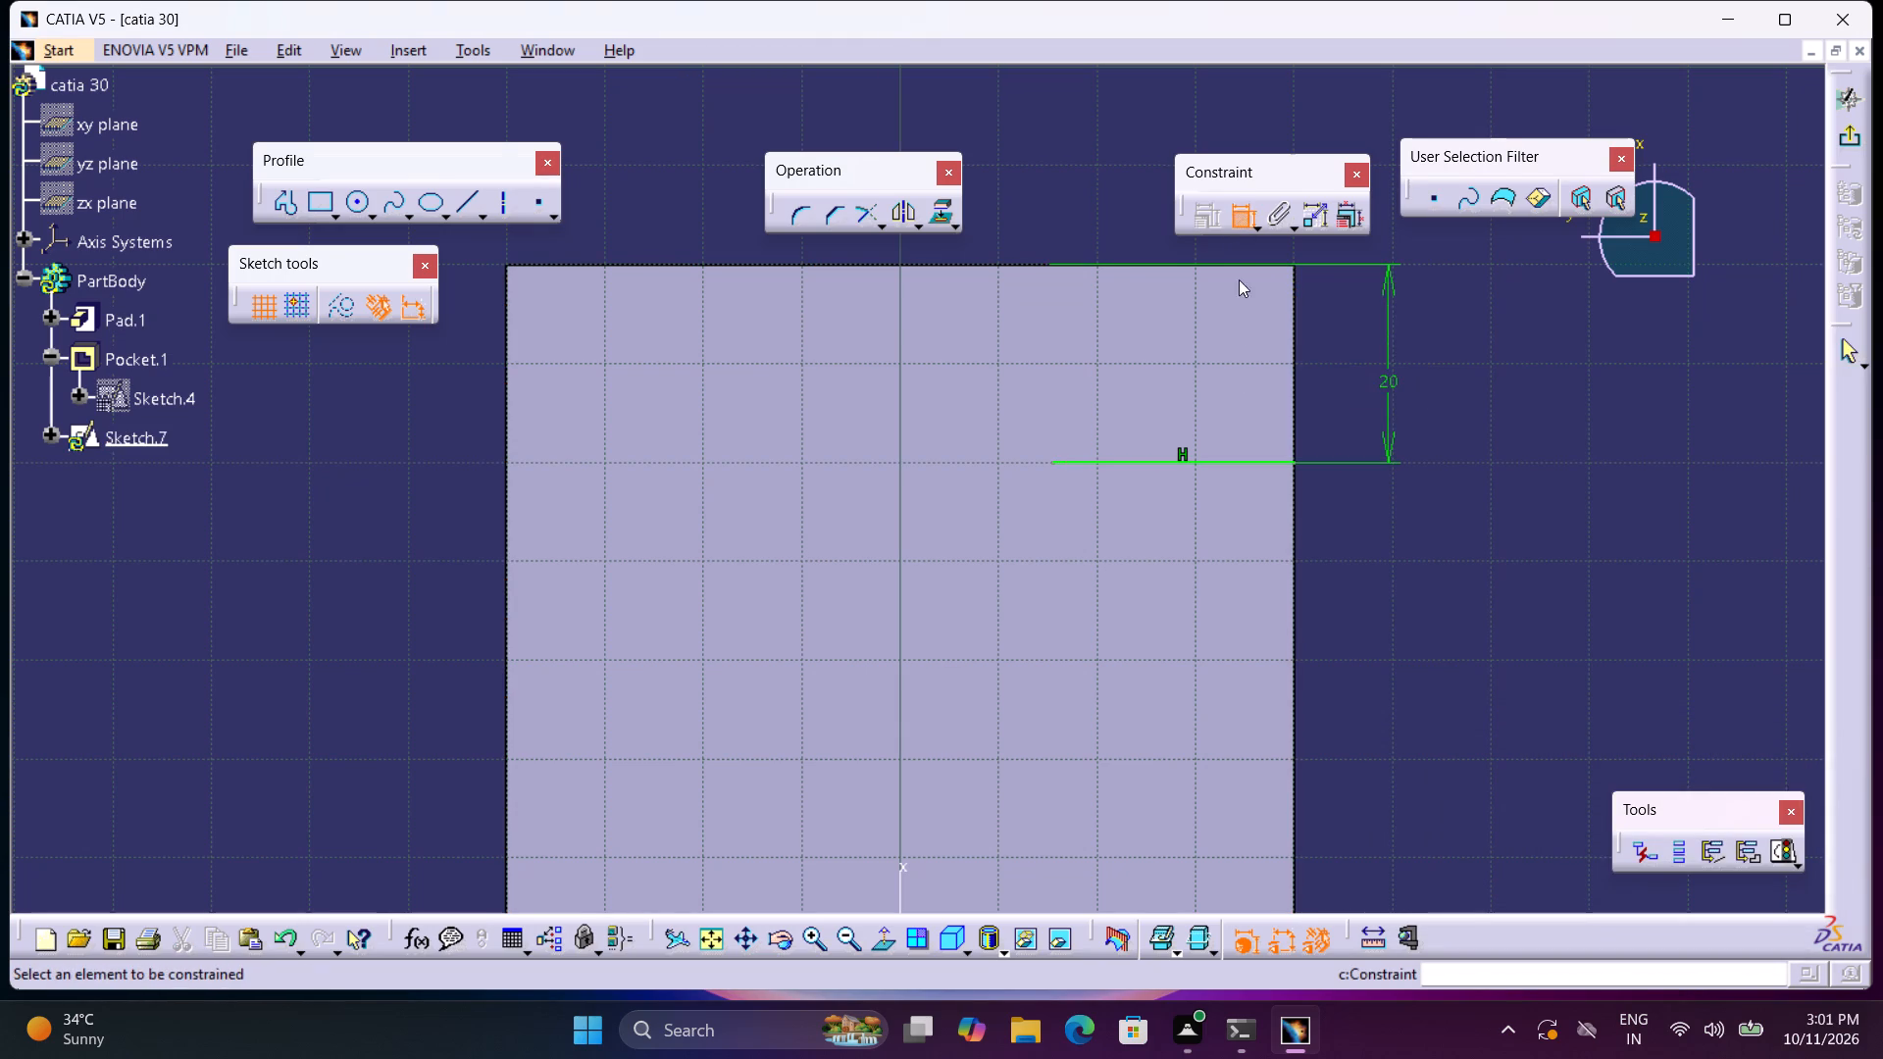
click(1256, 461)
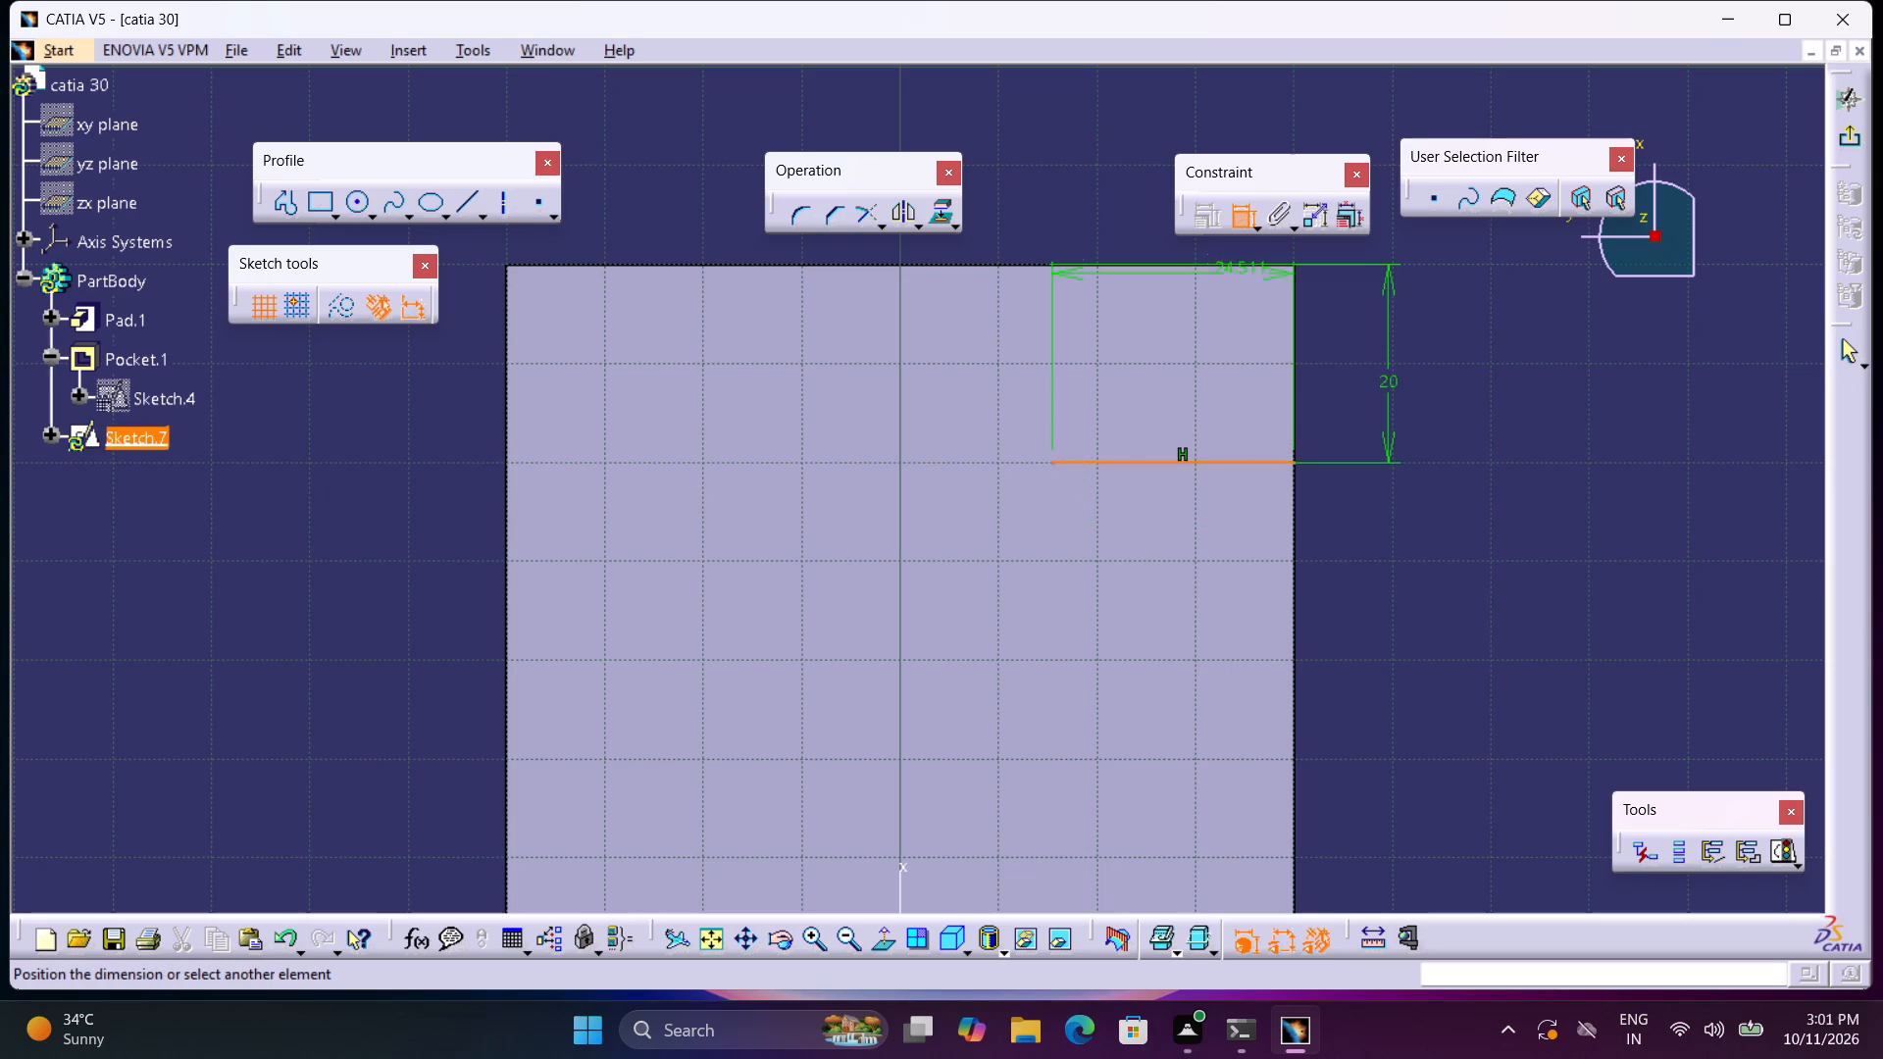
click(1241, 550)
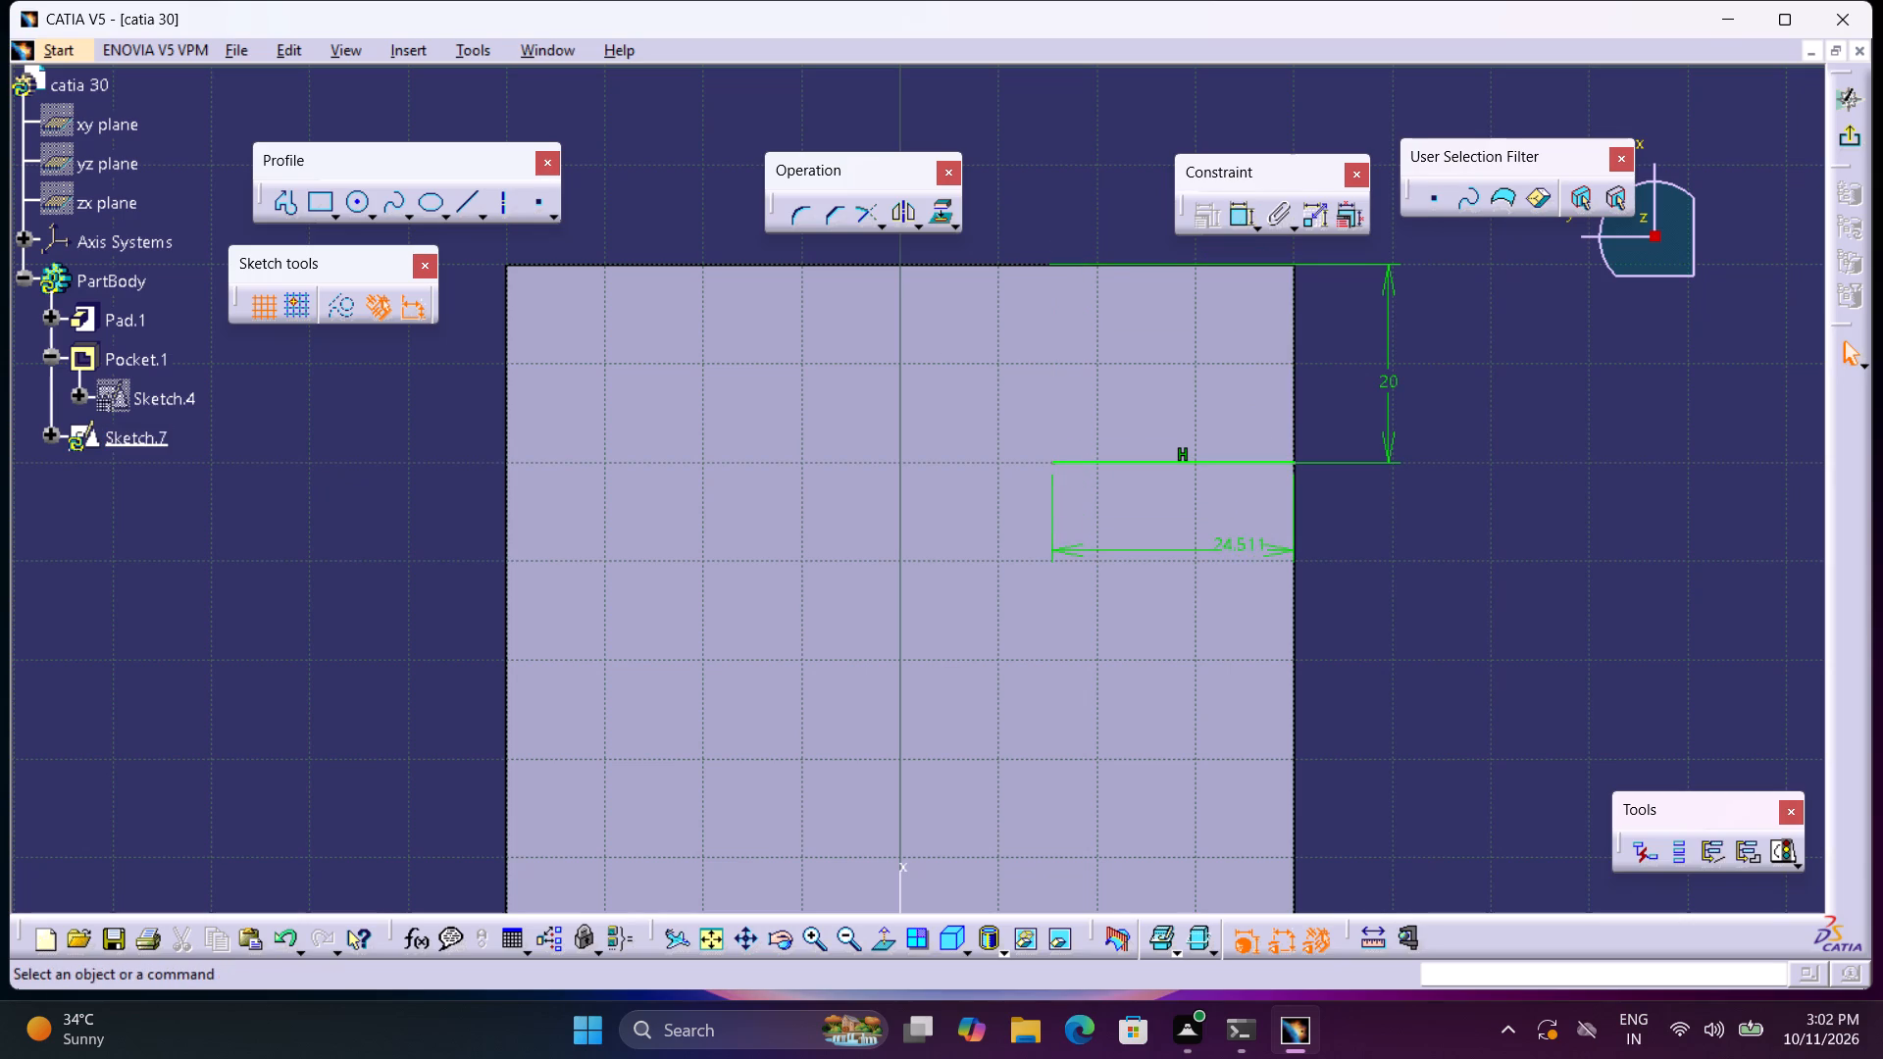
double_click(1241, 546)
text(25)
key(Return)
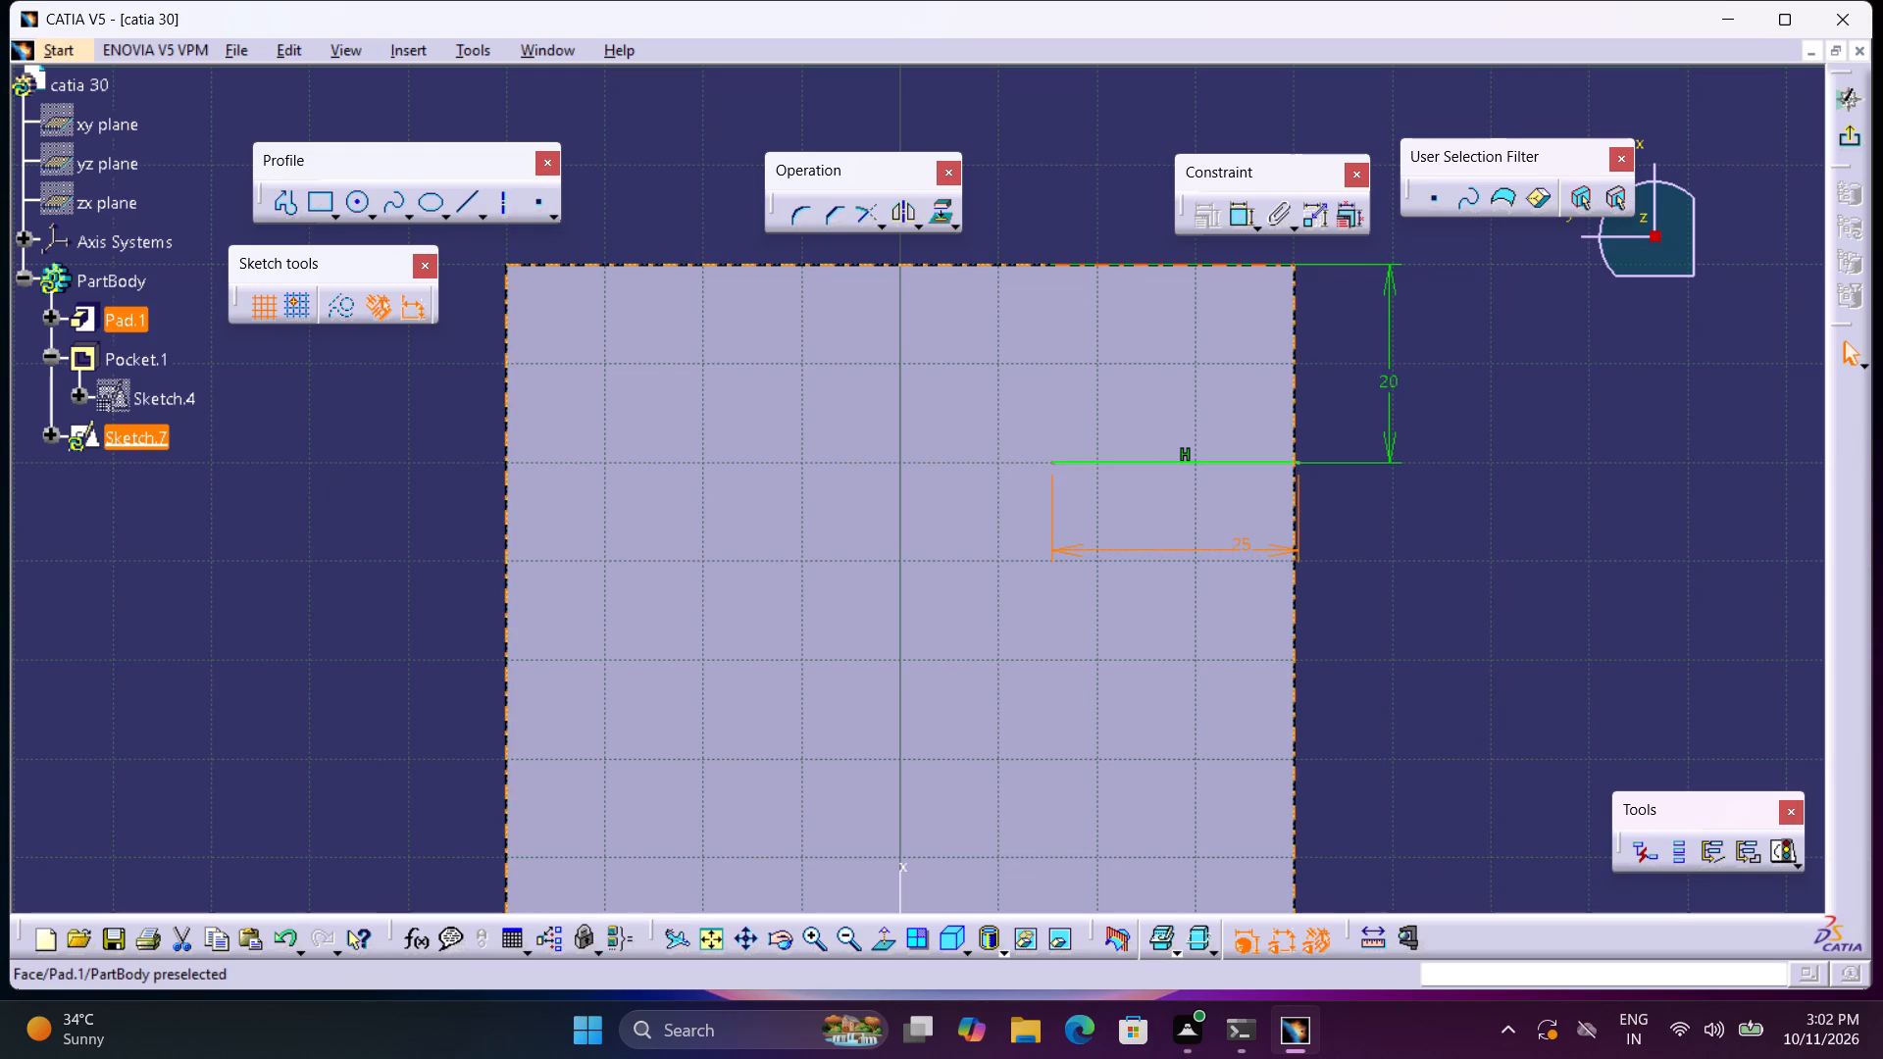
middle_drag(1258, 726, 1217, 538)
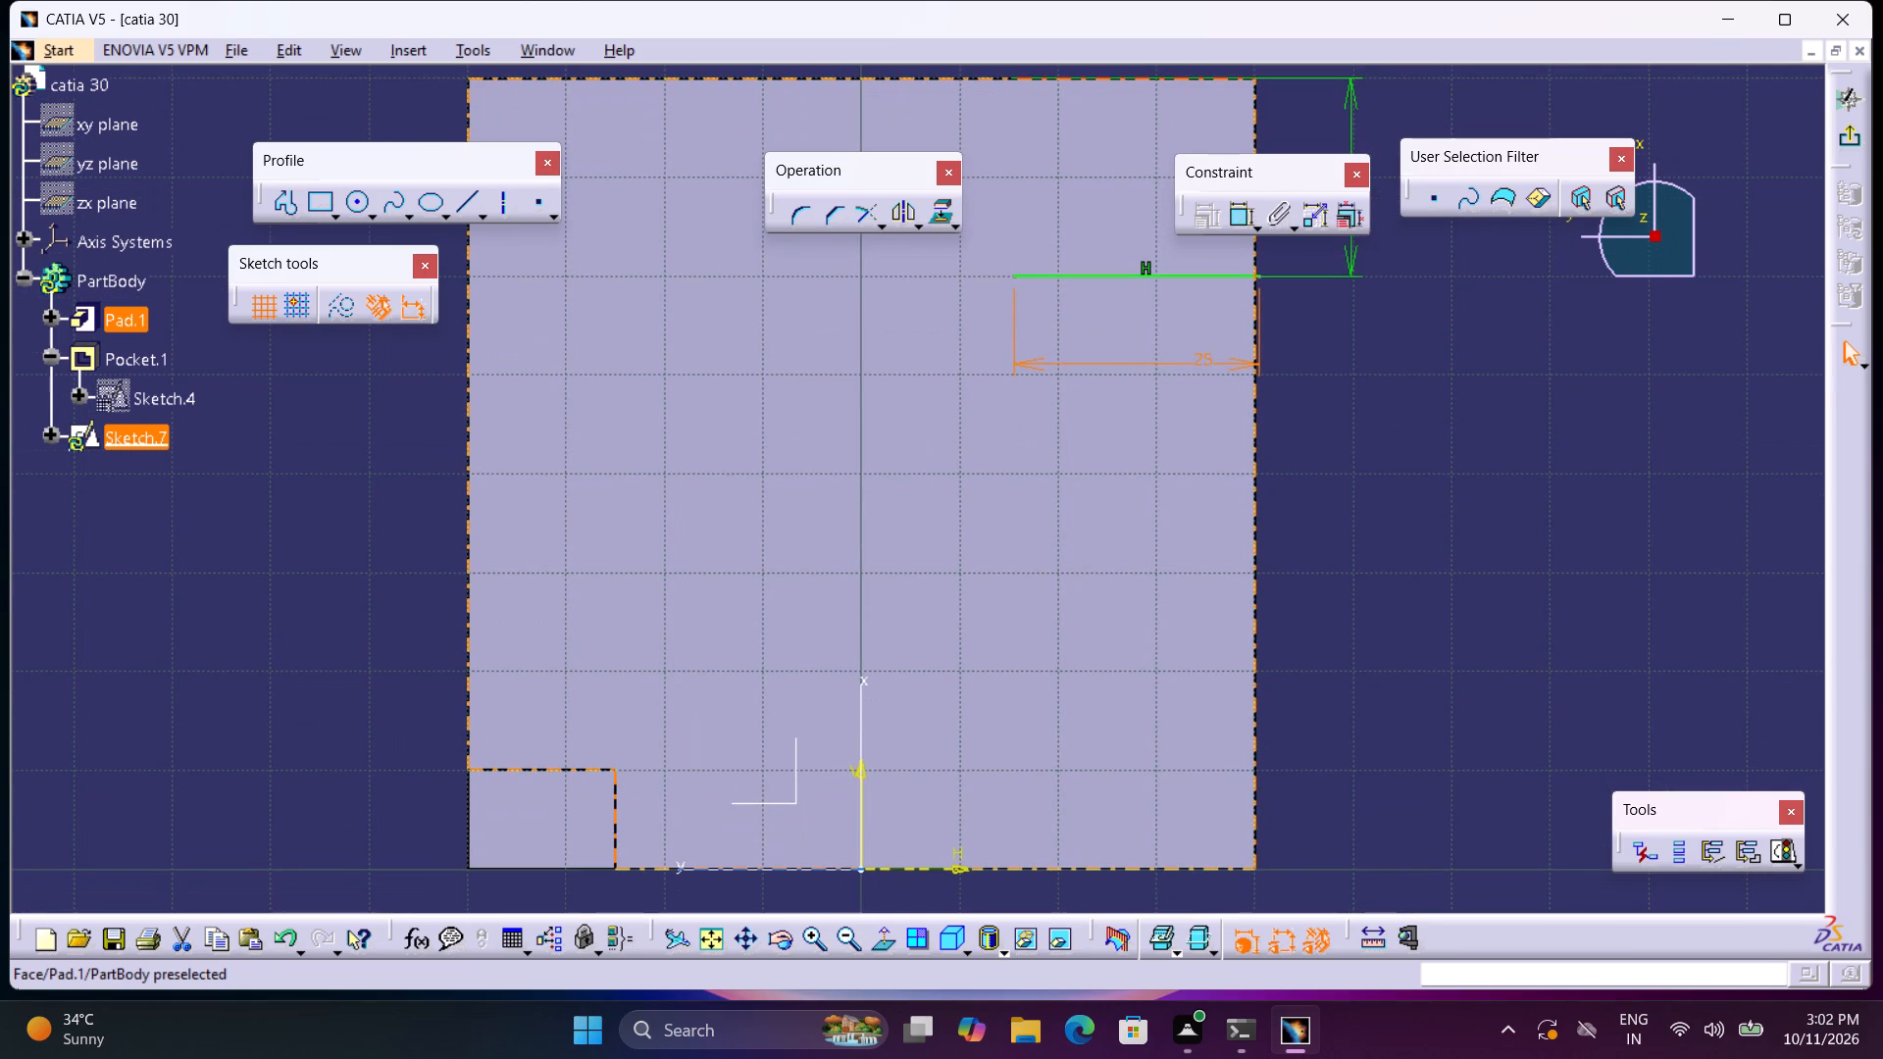
Project the outline of the plate's top face into the sketch.
click(288, 206)
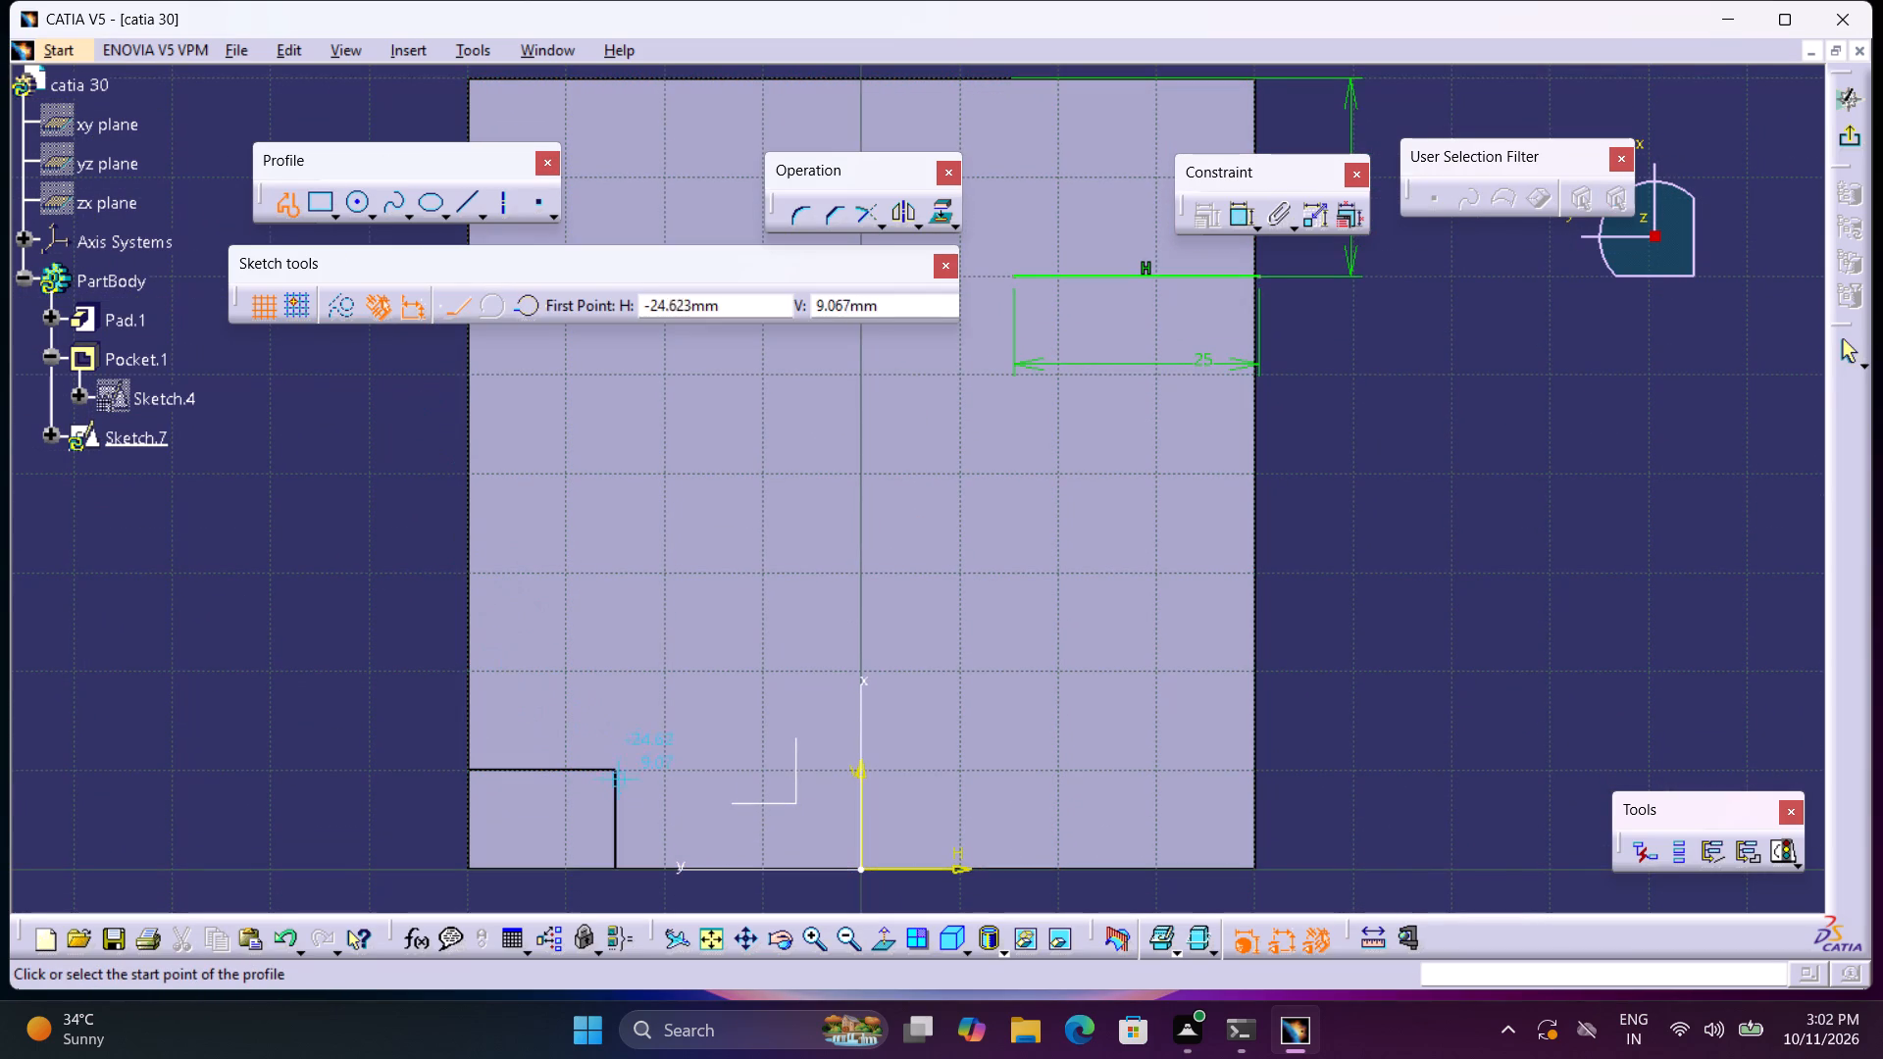
click(937, 212)
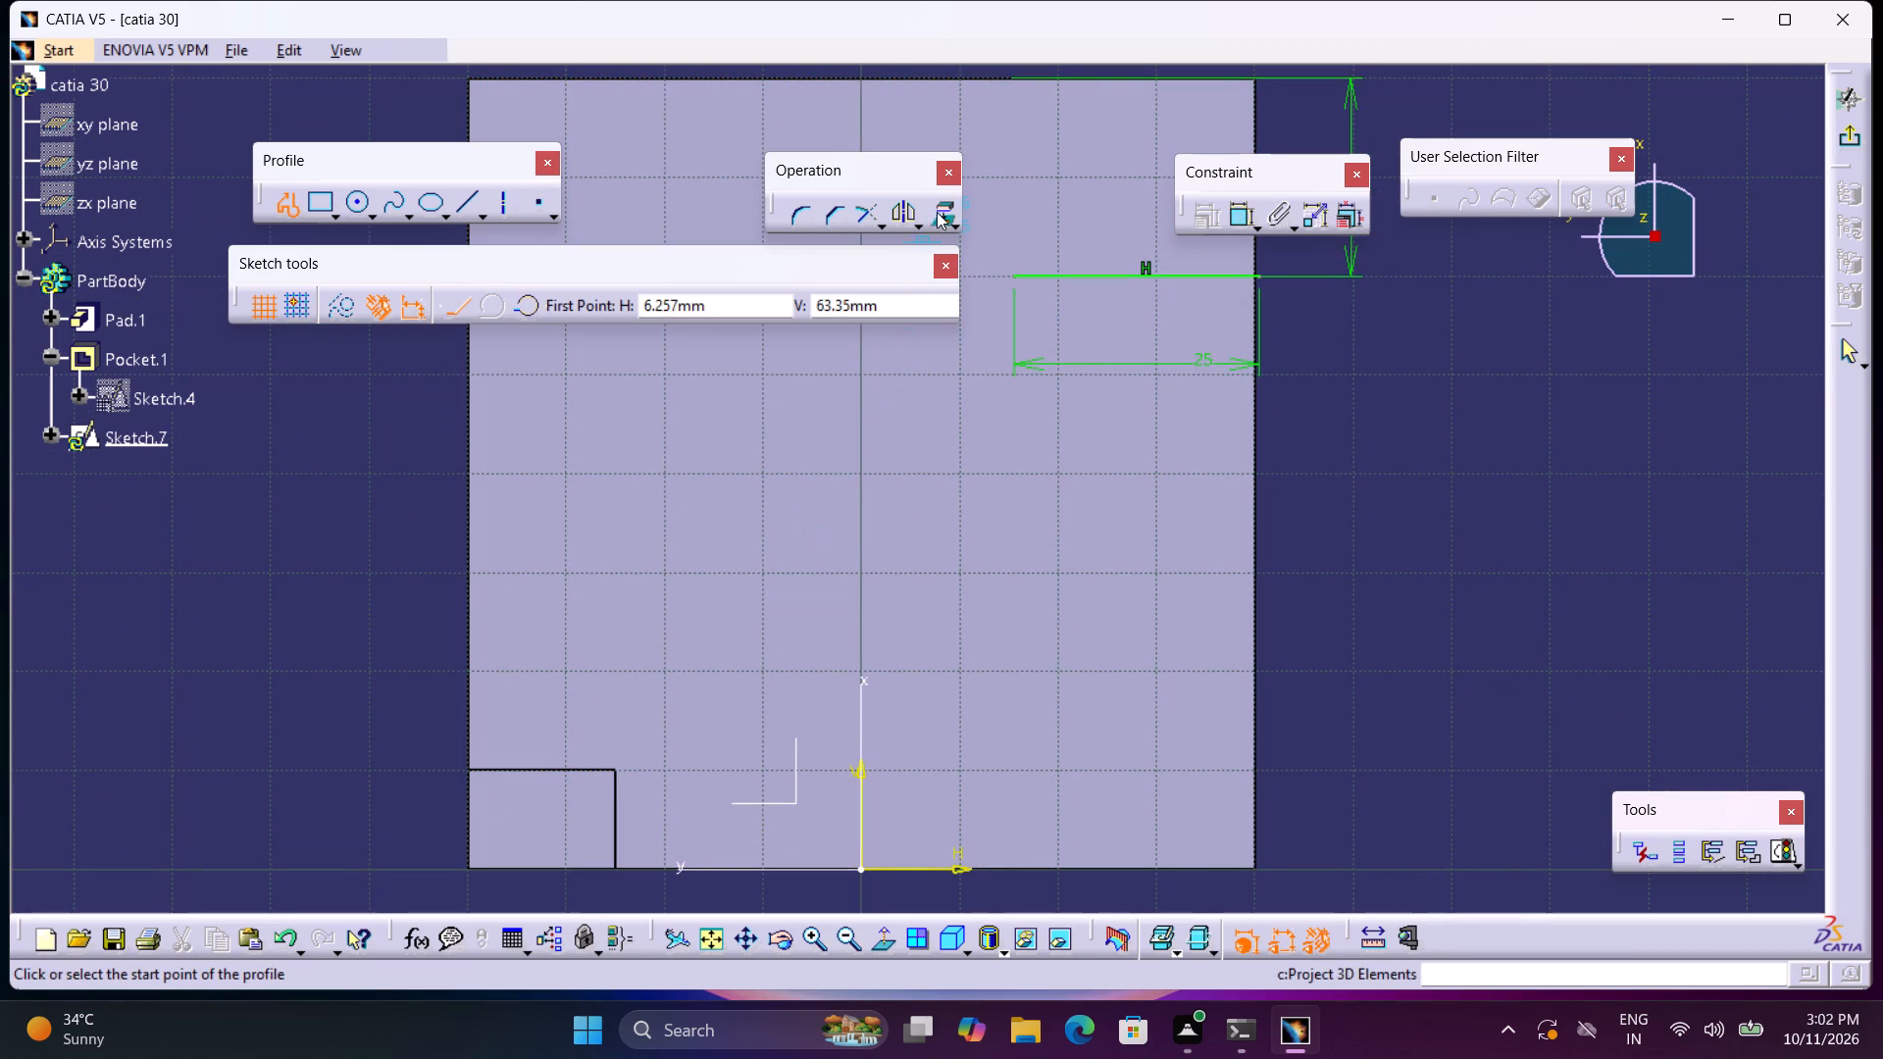
click(1050, 543)
Sketch a diagonal line about 57 mm long from the notch's inner corner towards the horizontal line.
click(272, 213)
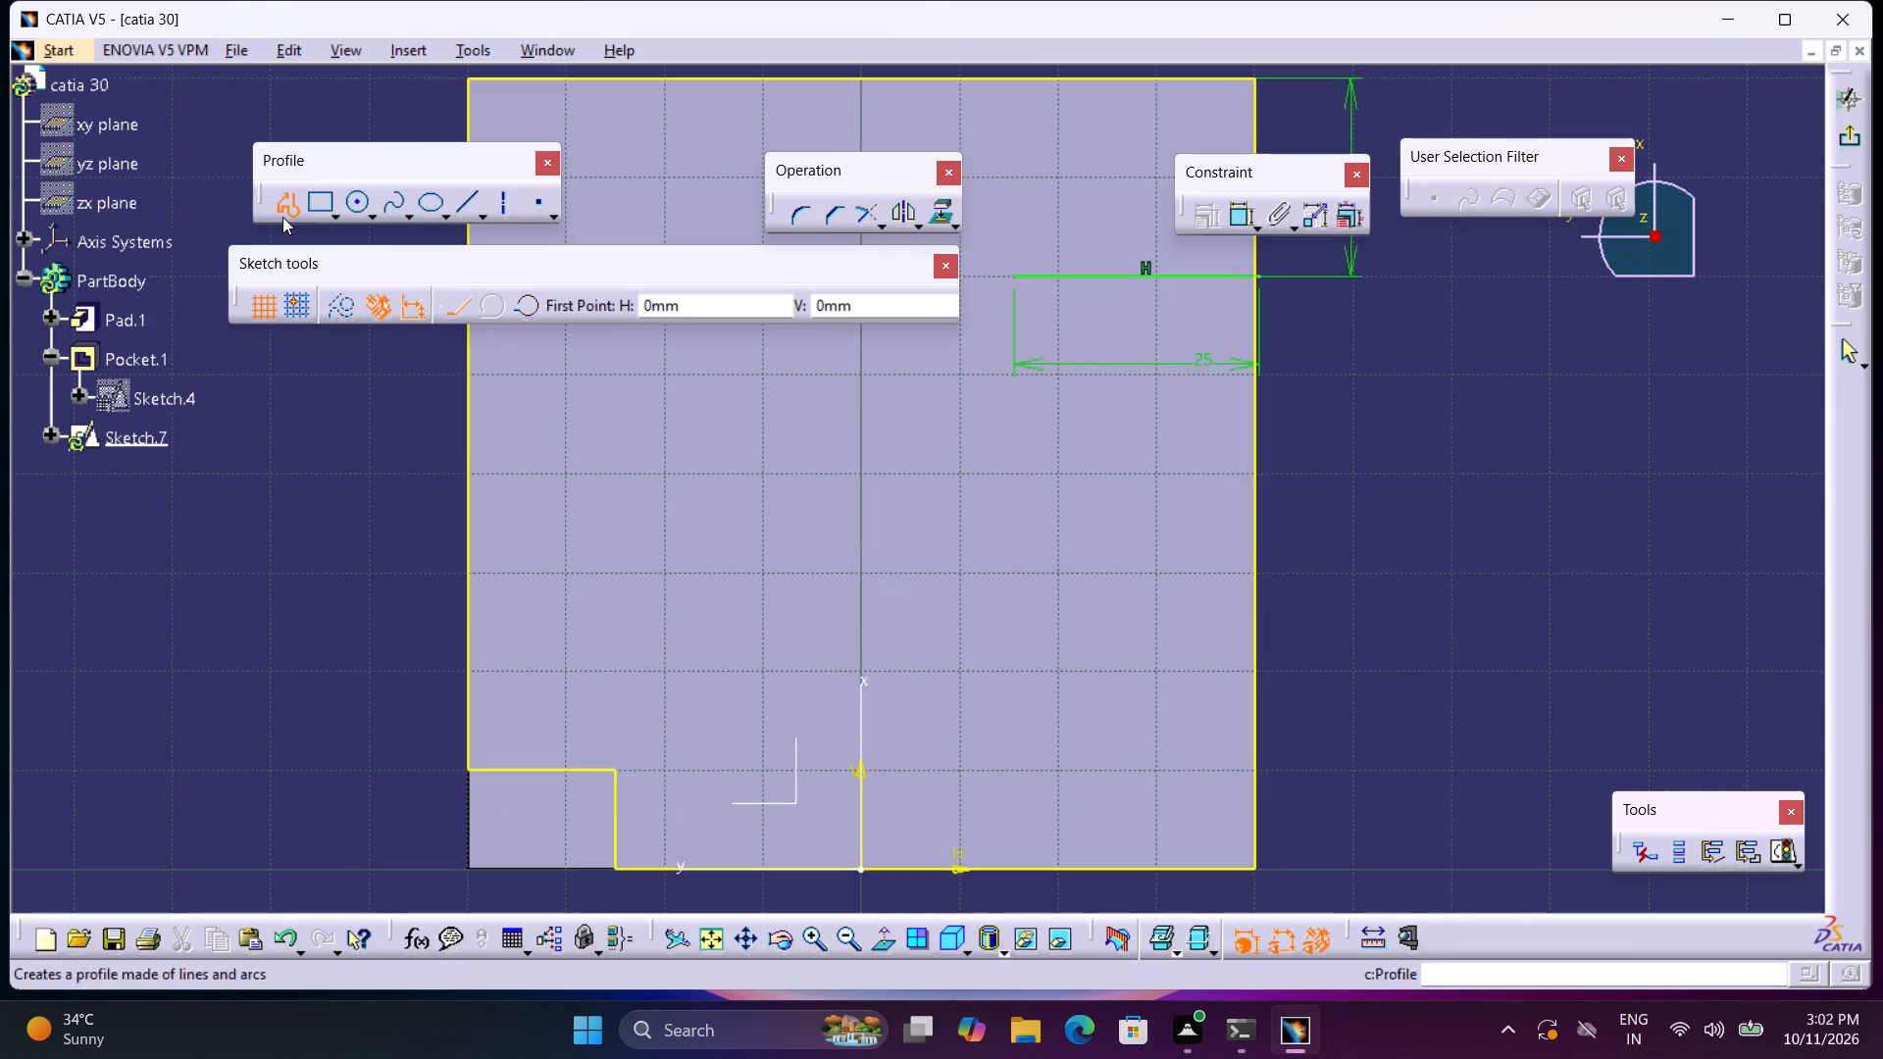
click(619, 771)
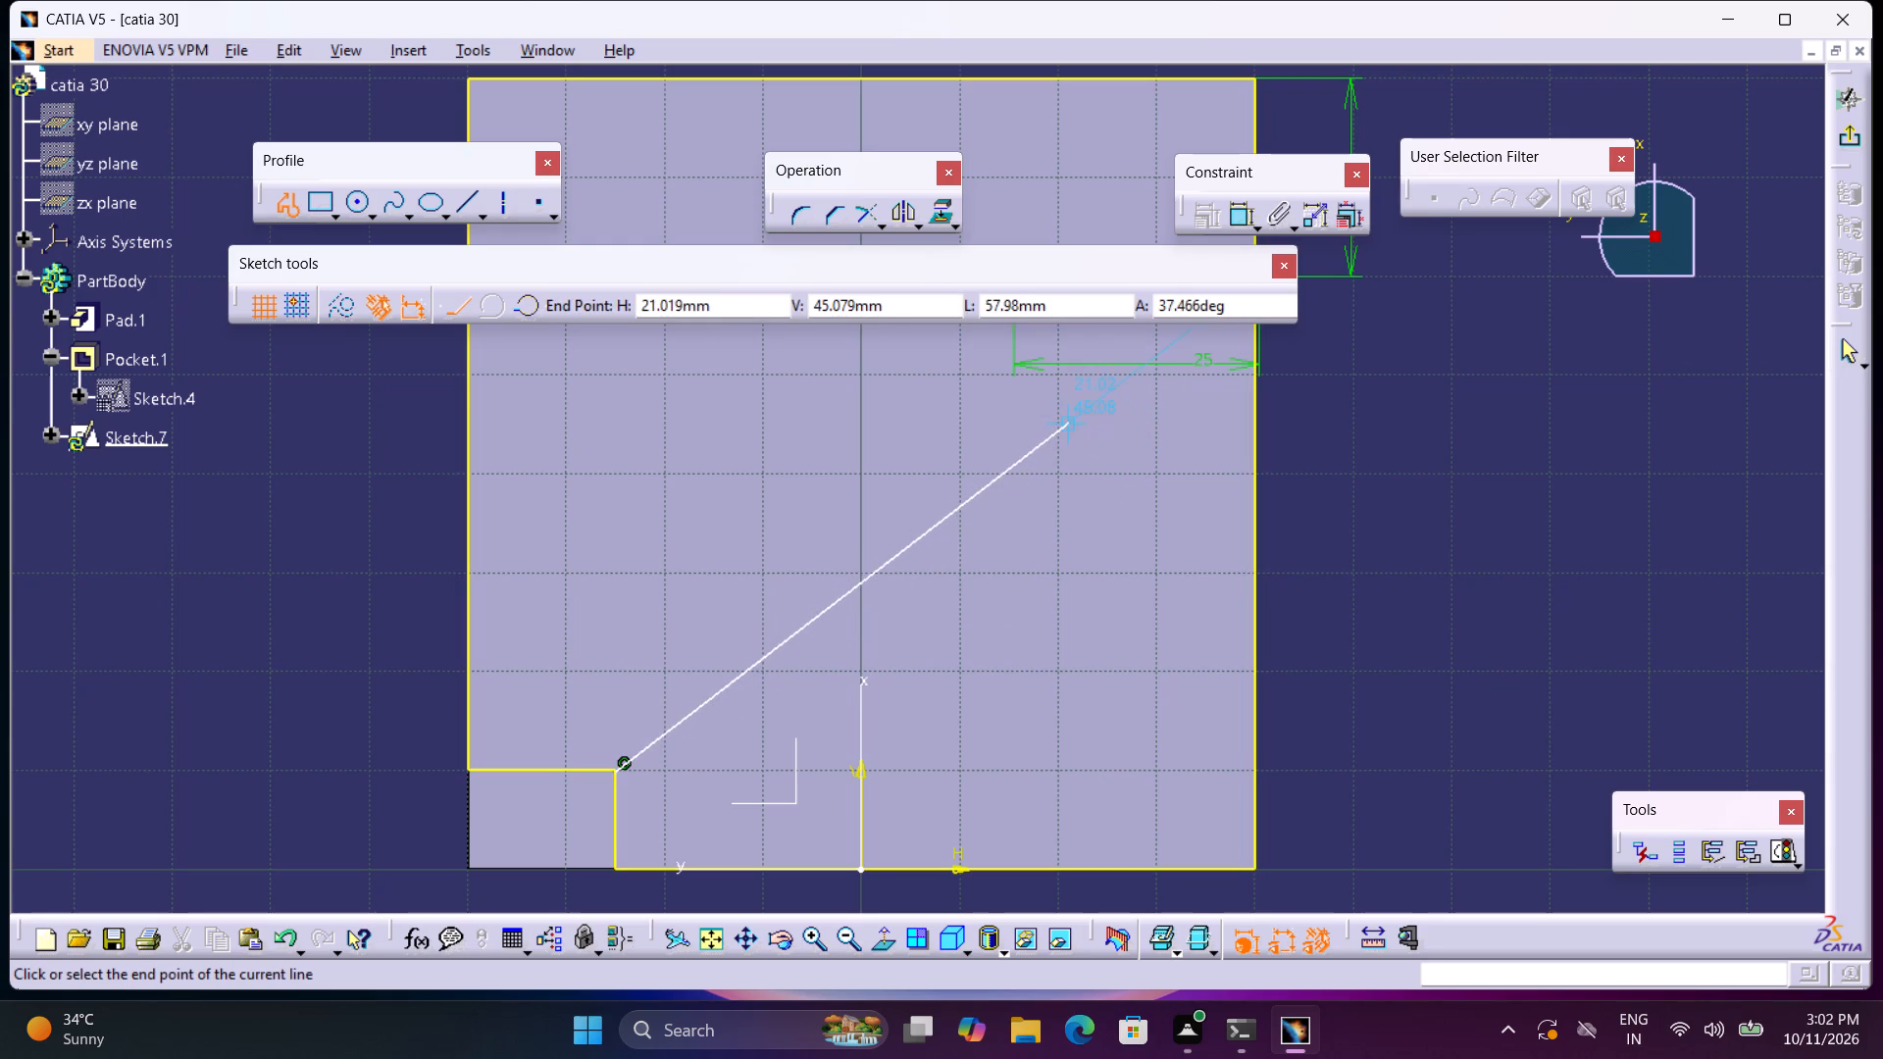
middle_drag(1072, 426, 973, 574)
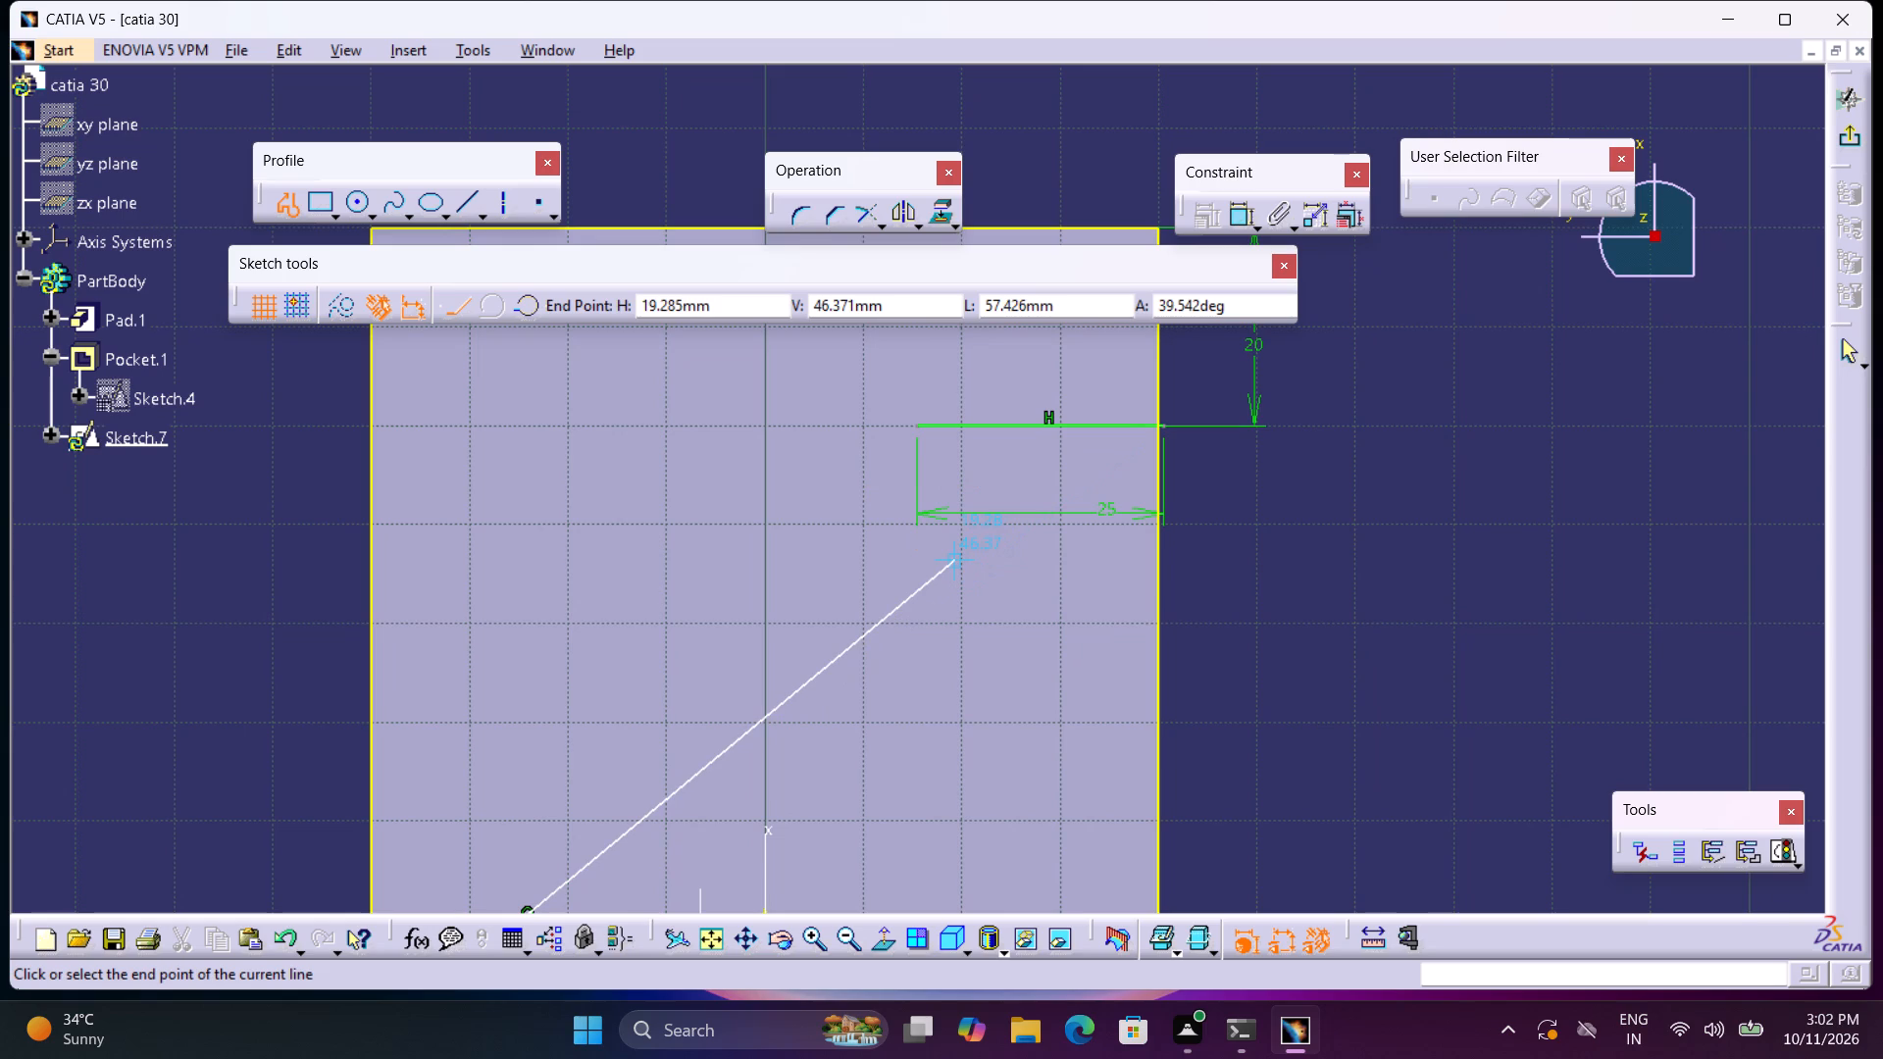
click(944, 553)
double_click(293, 211)
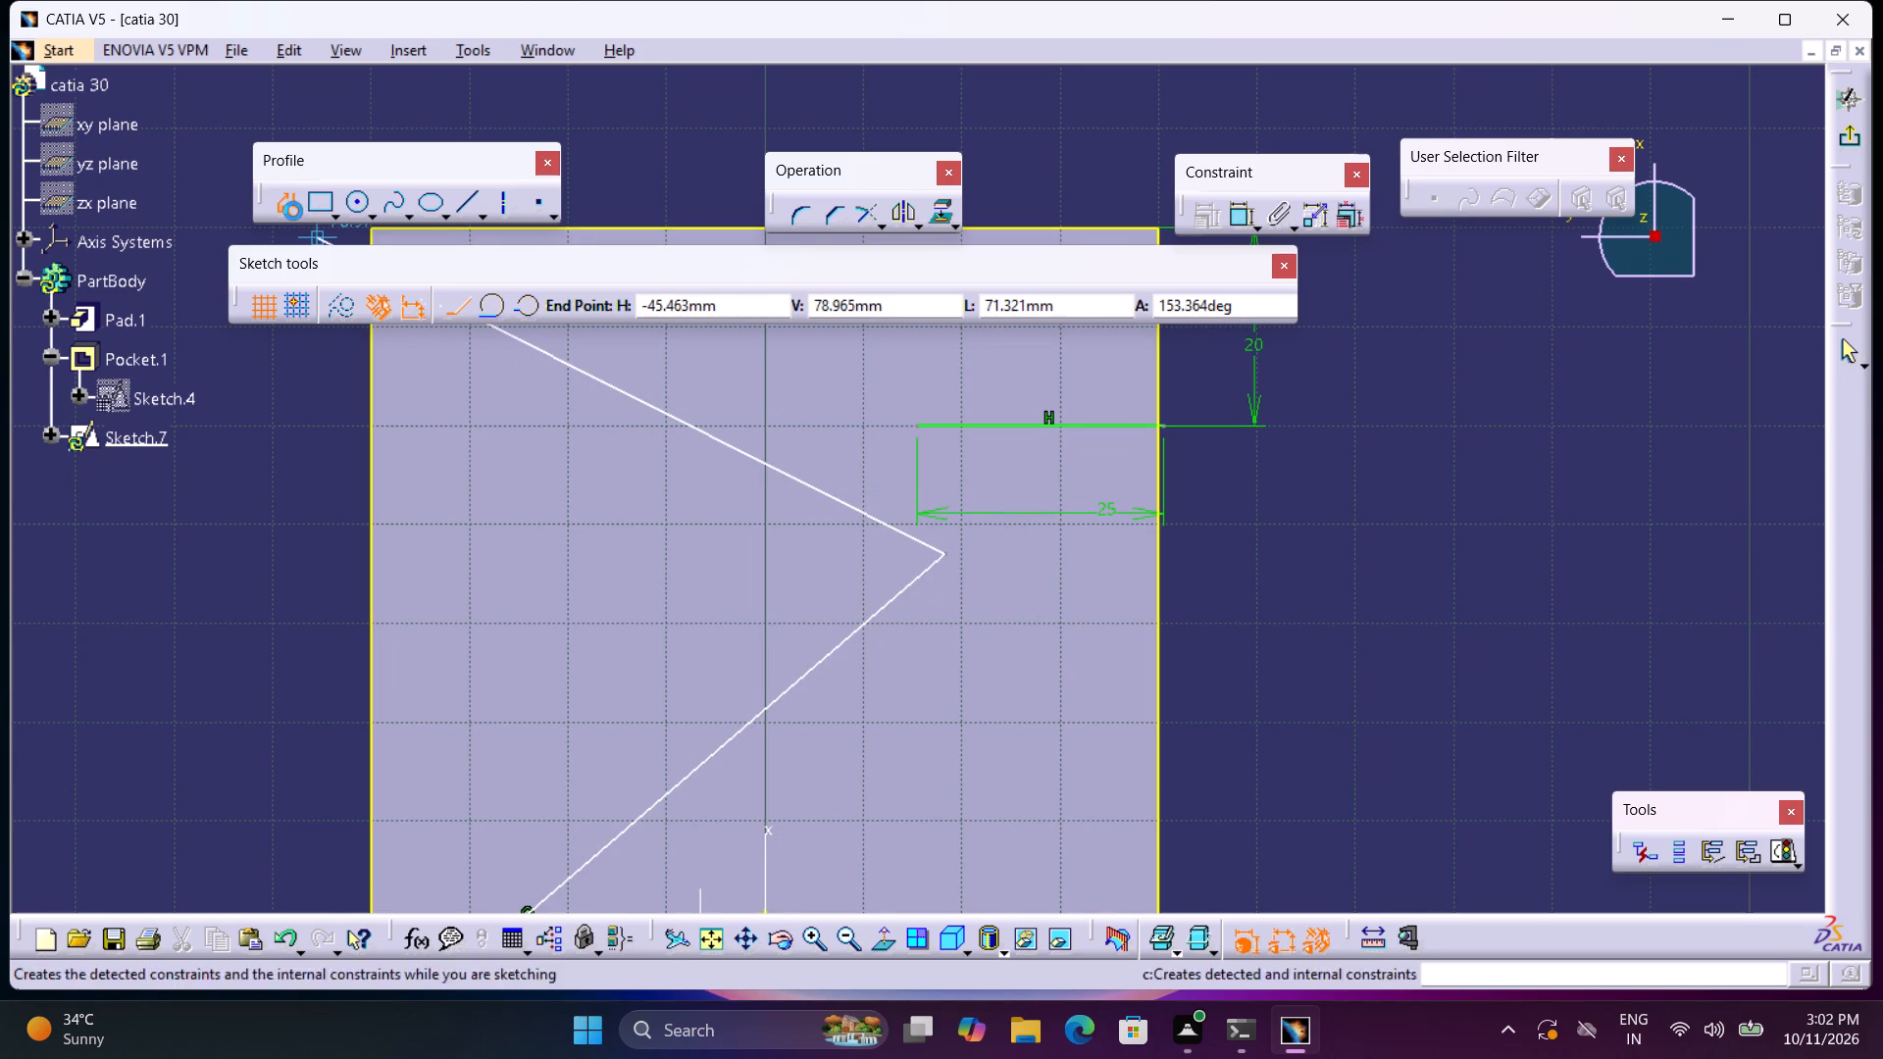
Dimension the angle between the diagonal line and the plate edge through the origin, and set it to 45°.
click(1234, 219)
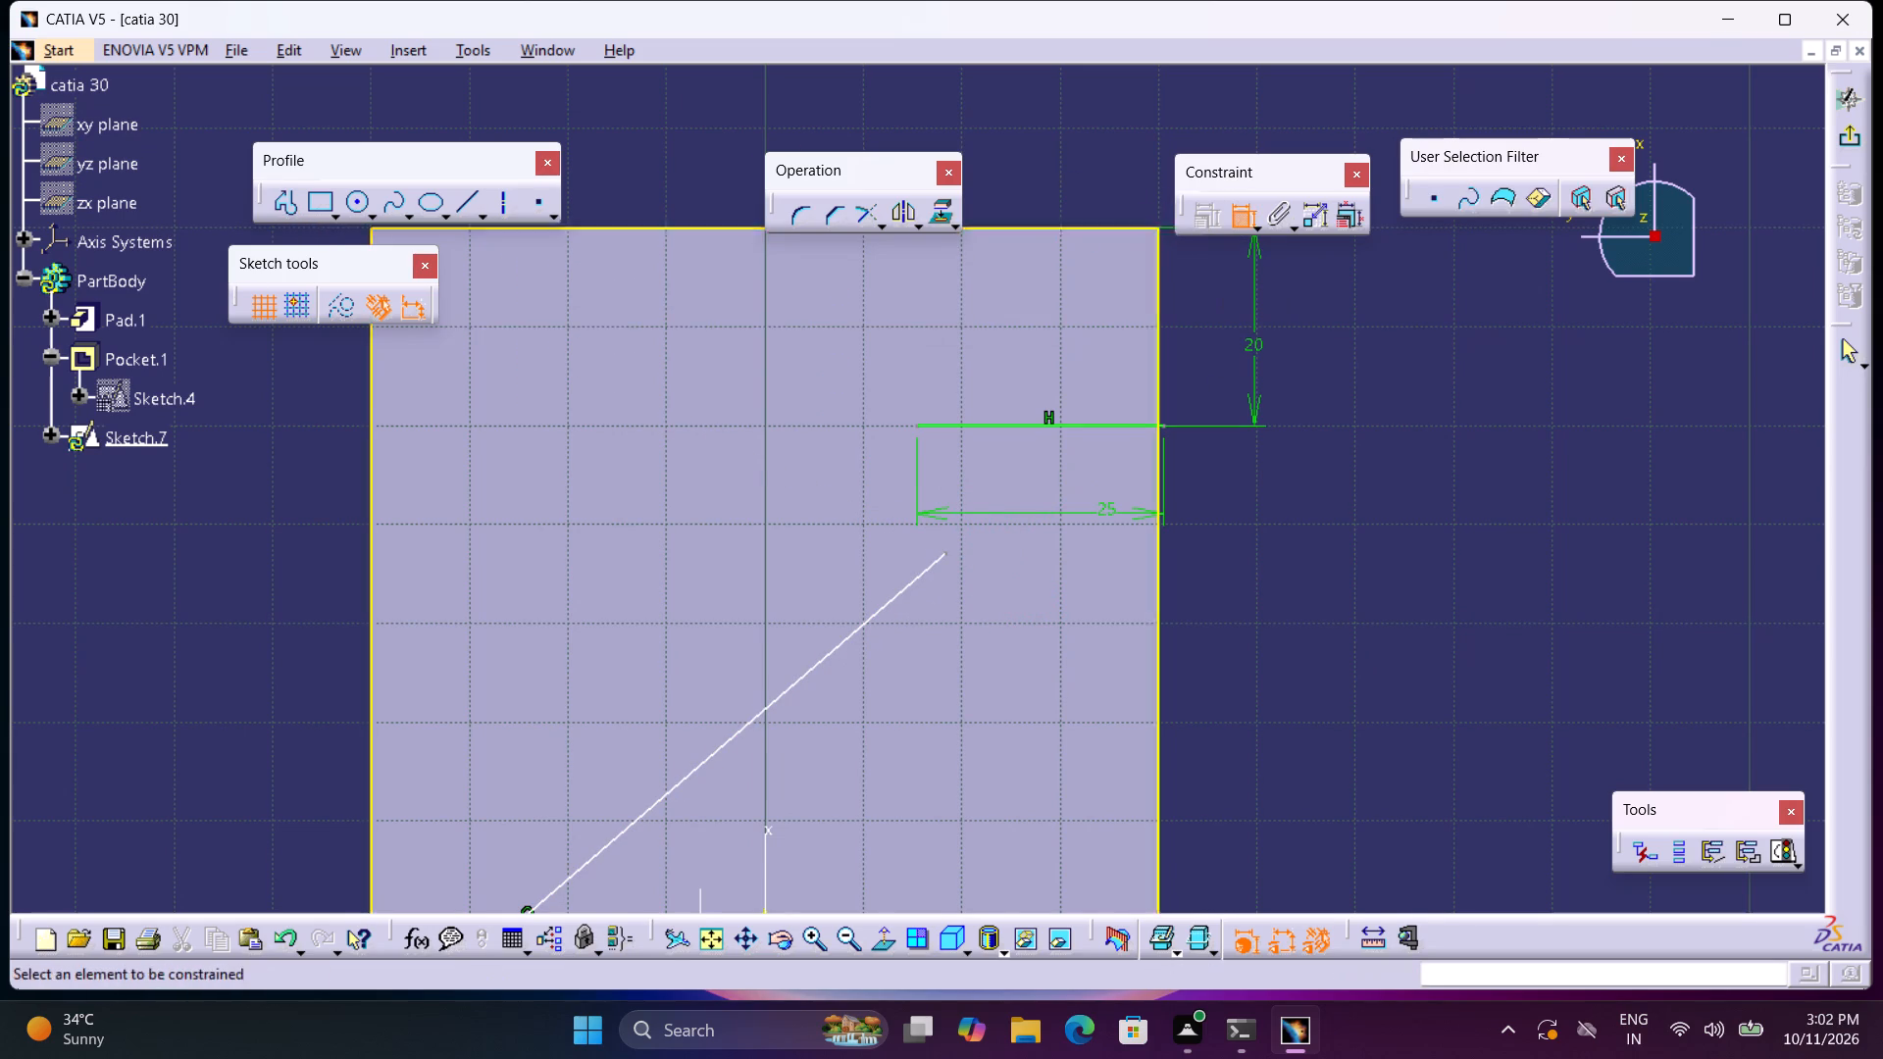
middle_drag(1346, 628, 1209, 302)
click(517, 479)
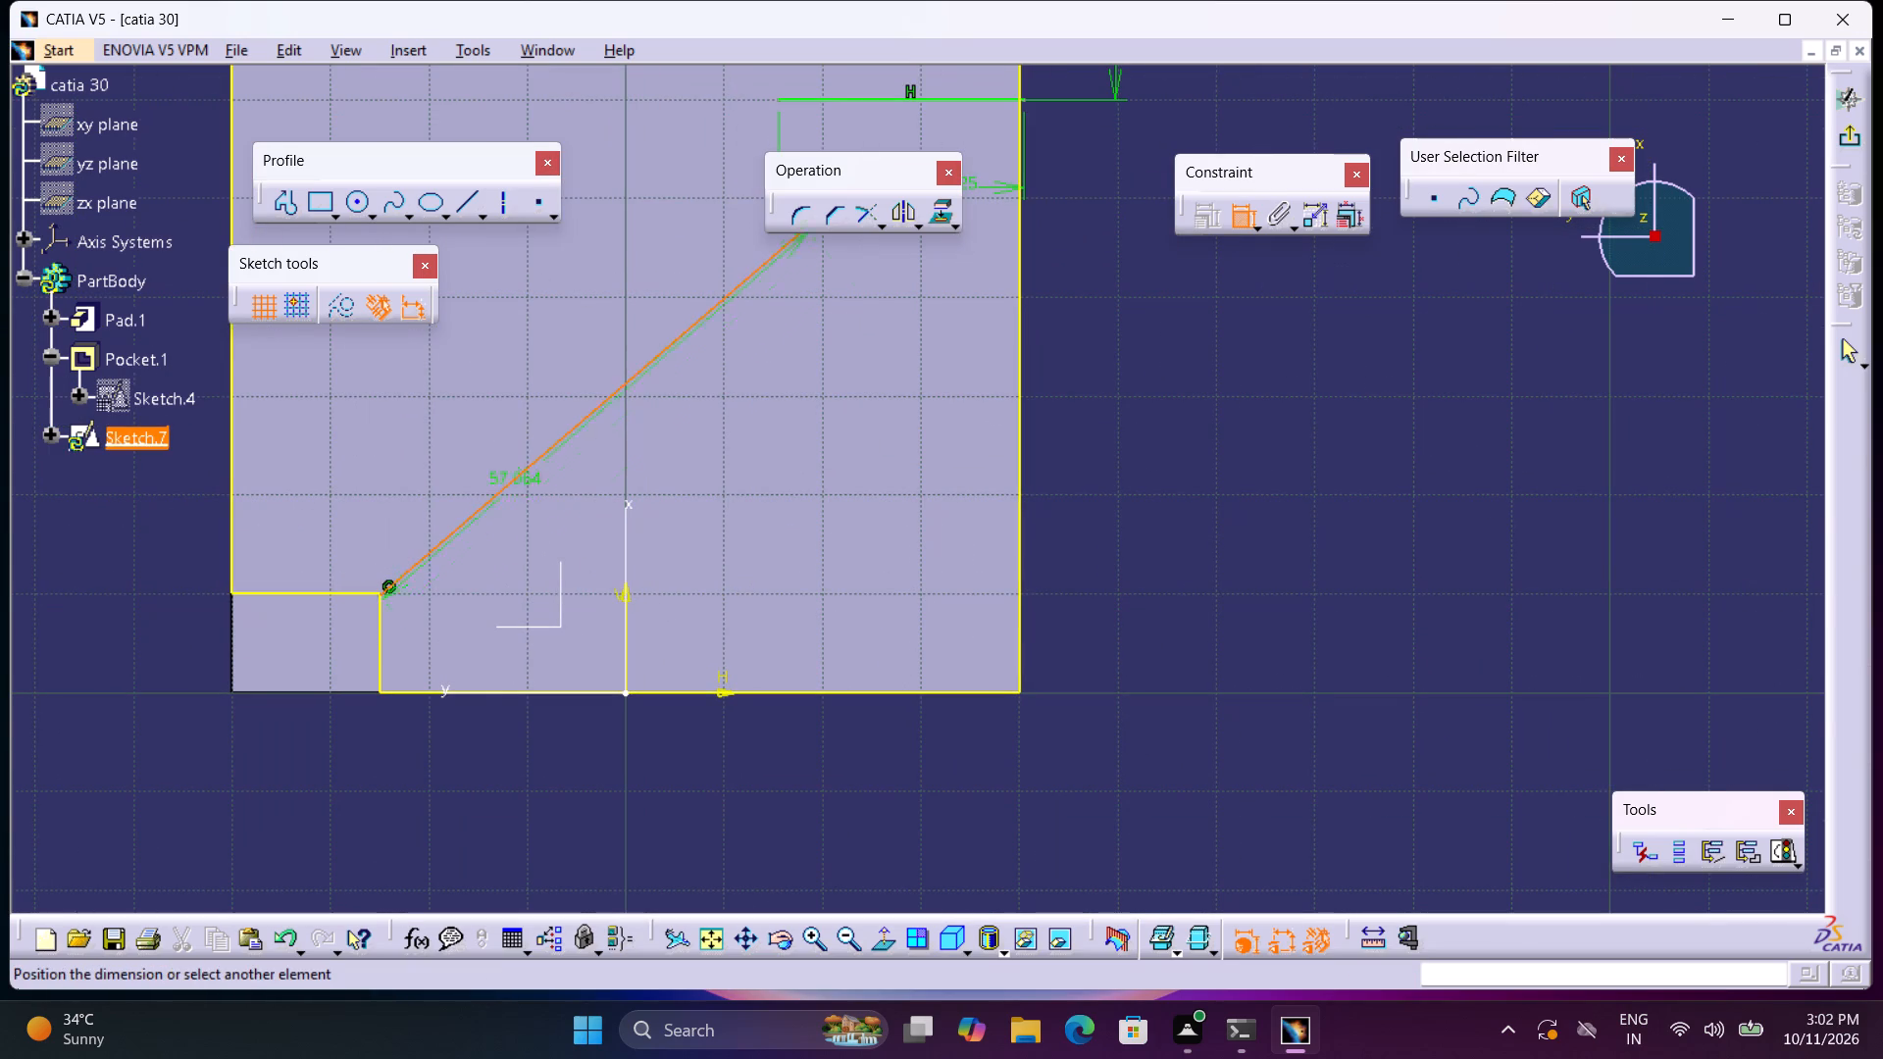
click(530, 694)
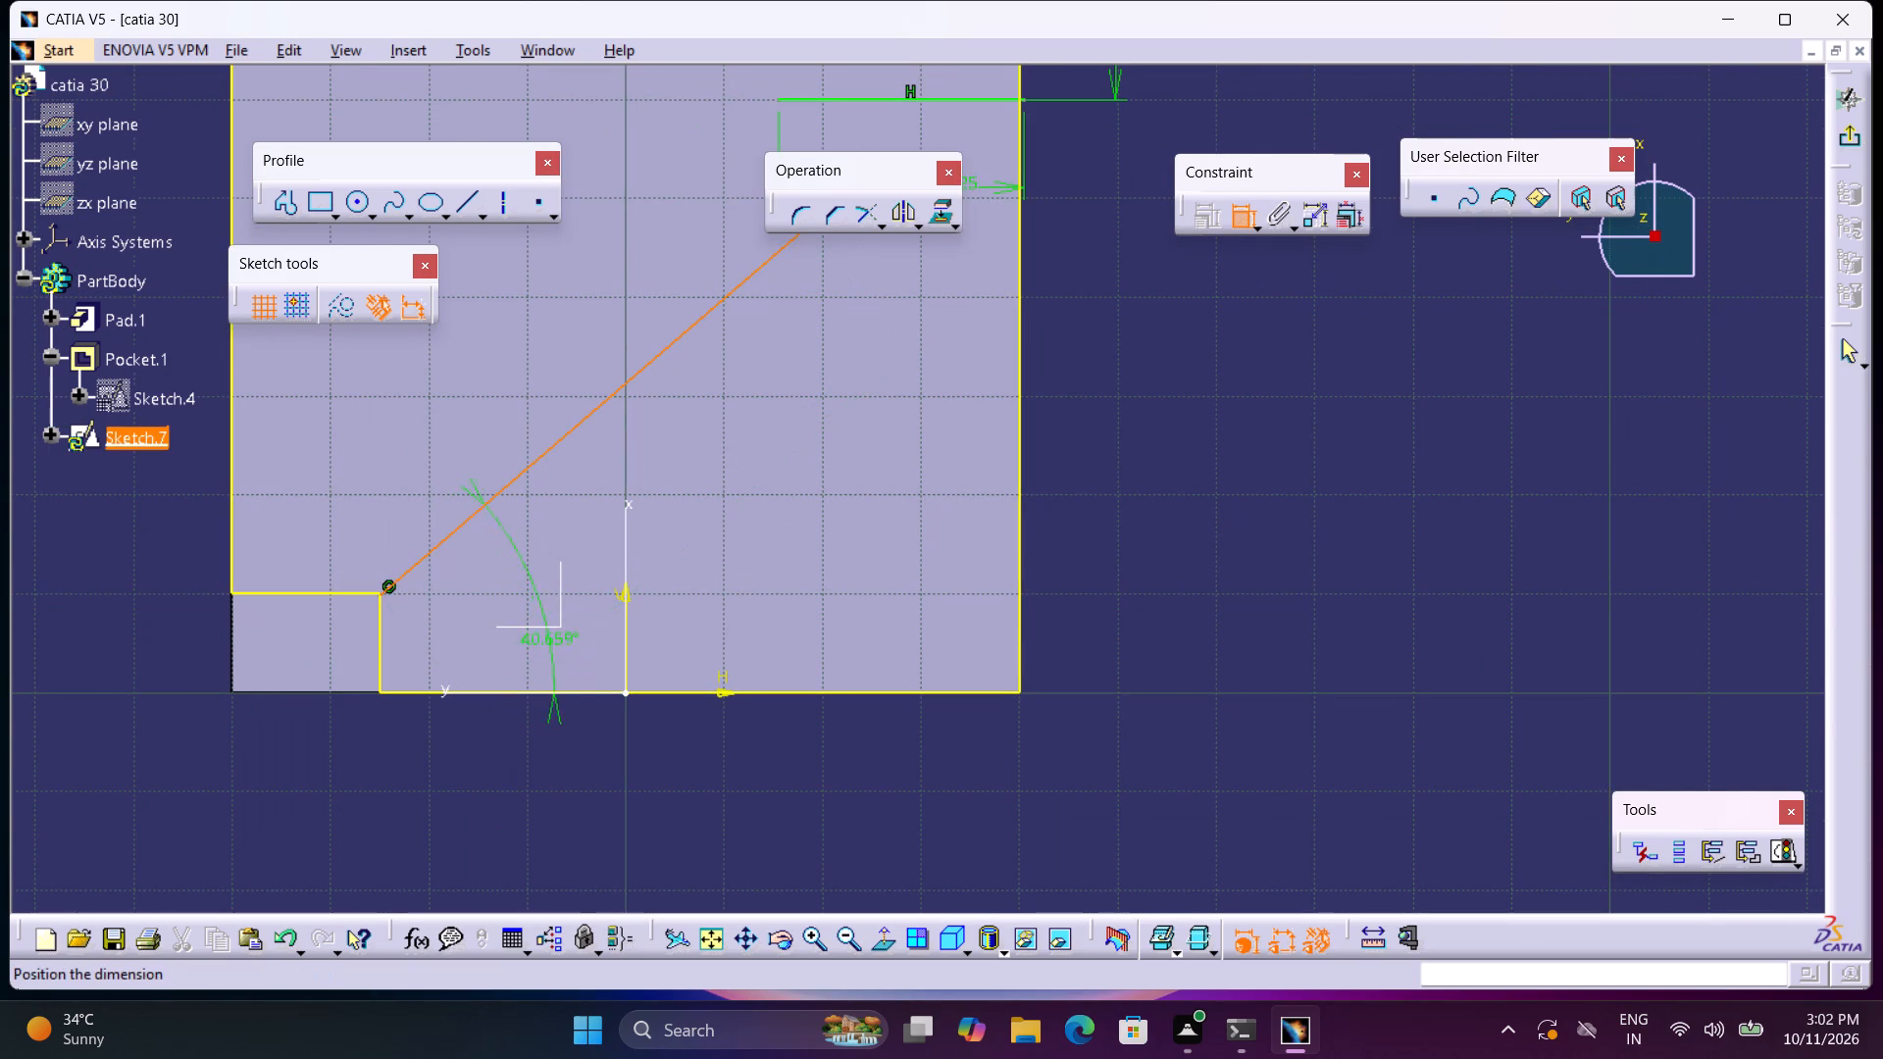
click(1198, 580)
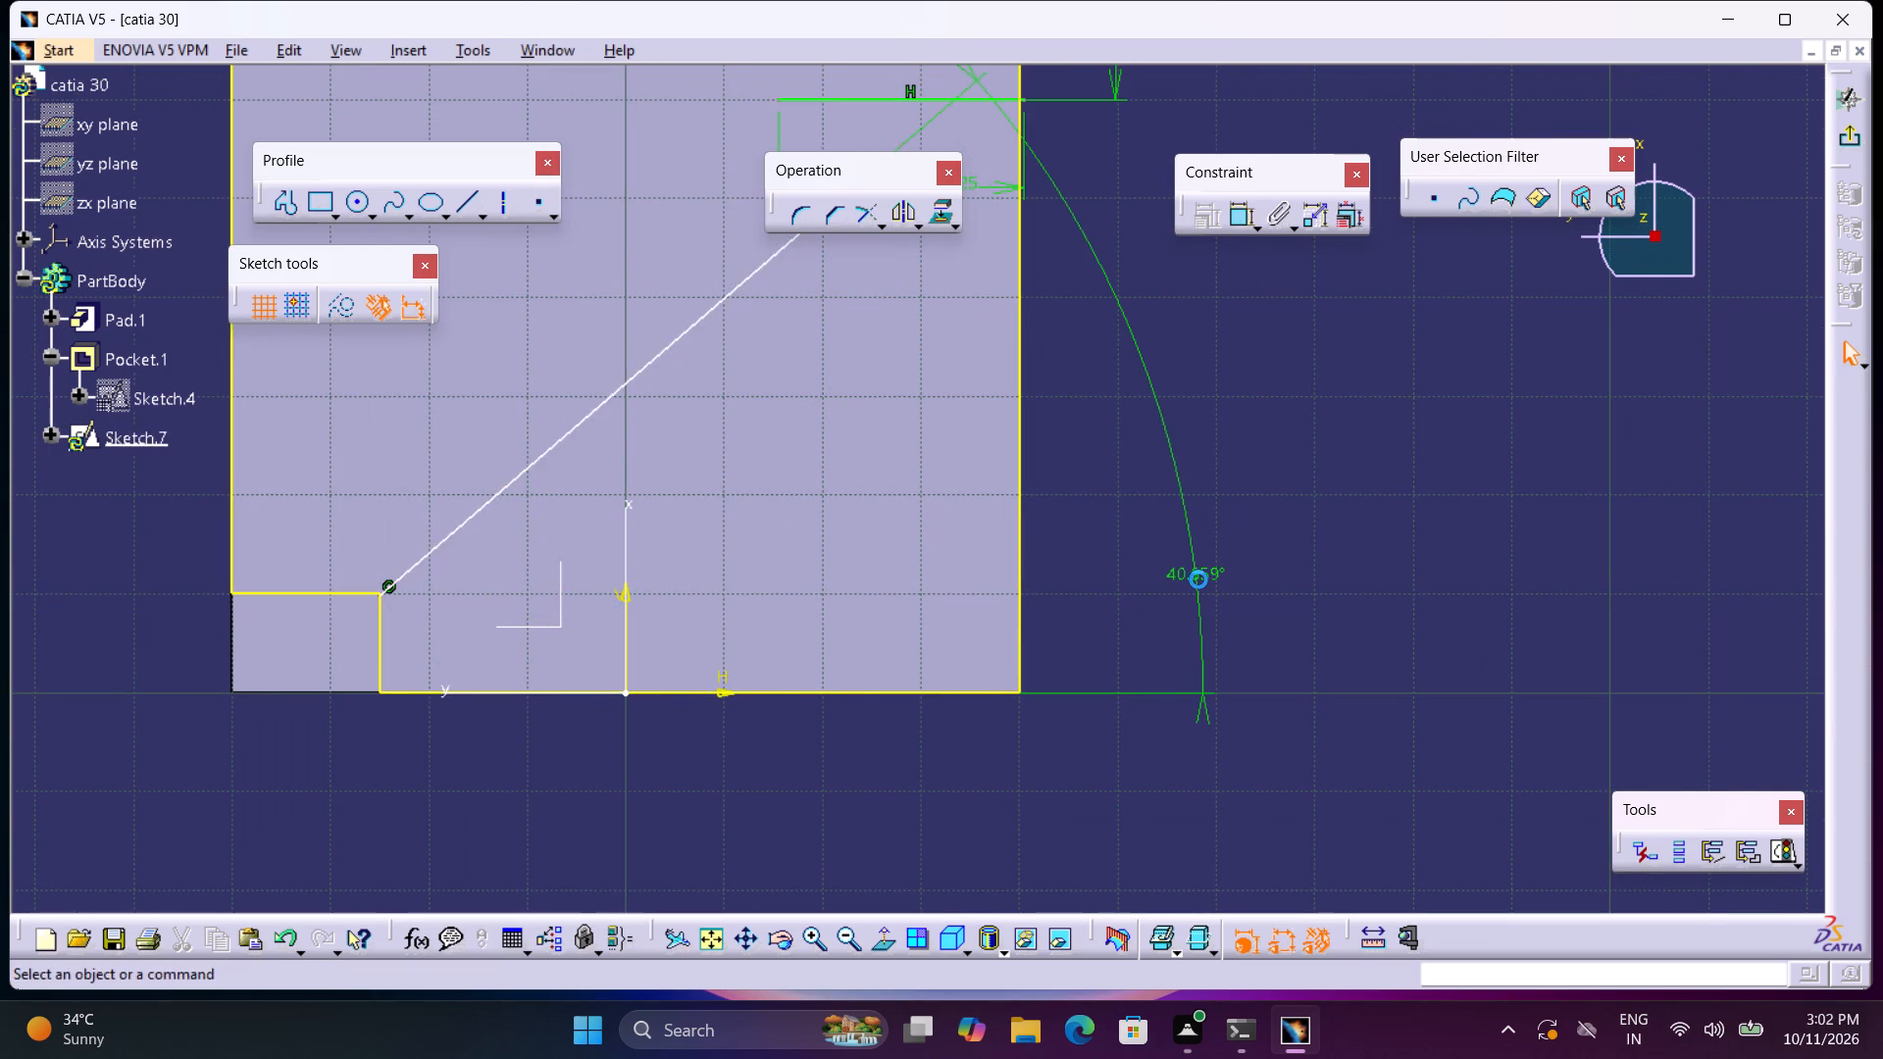
double_click(1201, 580)
text(45)
key(Return)
Delete the 25 mm length dimension from the horizontal line.
middle_drag(1192, 532, 1201, 810)
middle_drag(1143, 630, 1179, 695)
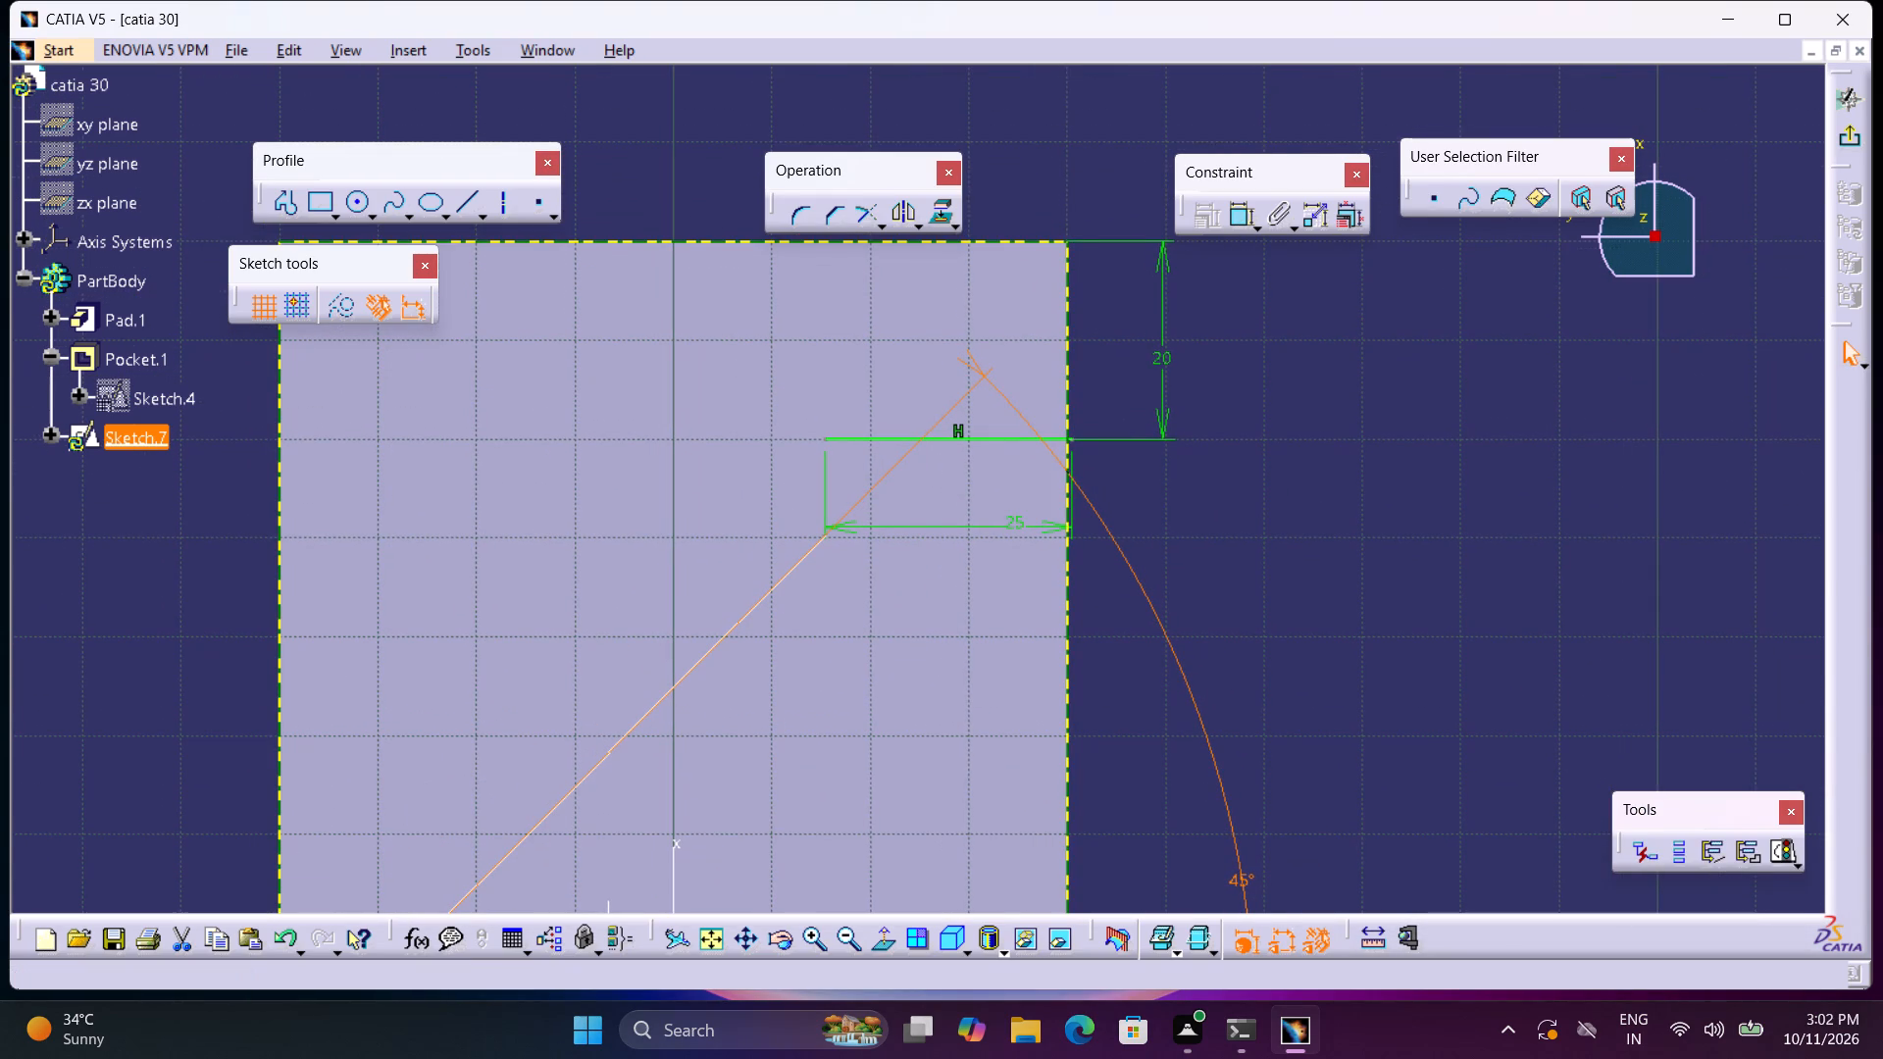
middle_drag(922, 660, 918, 605)
right_click(922, 660)
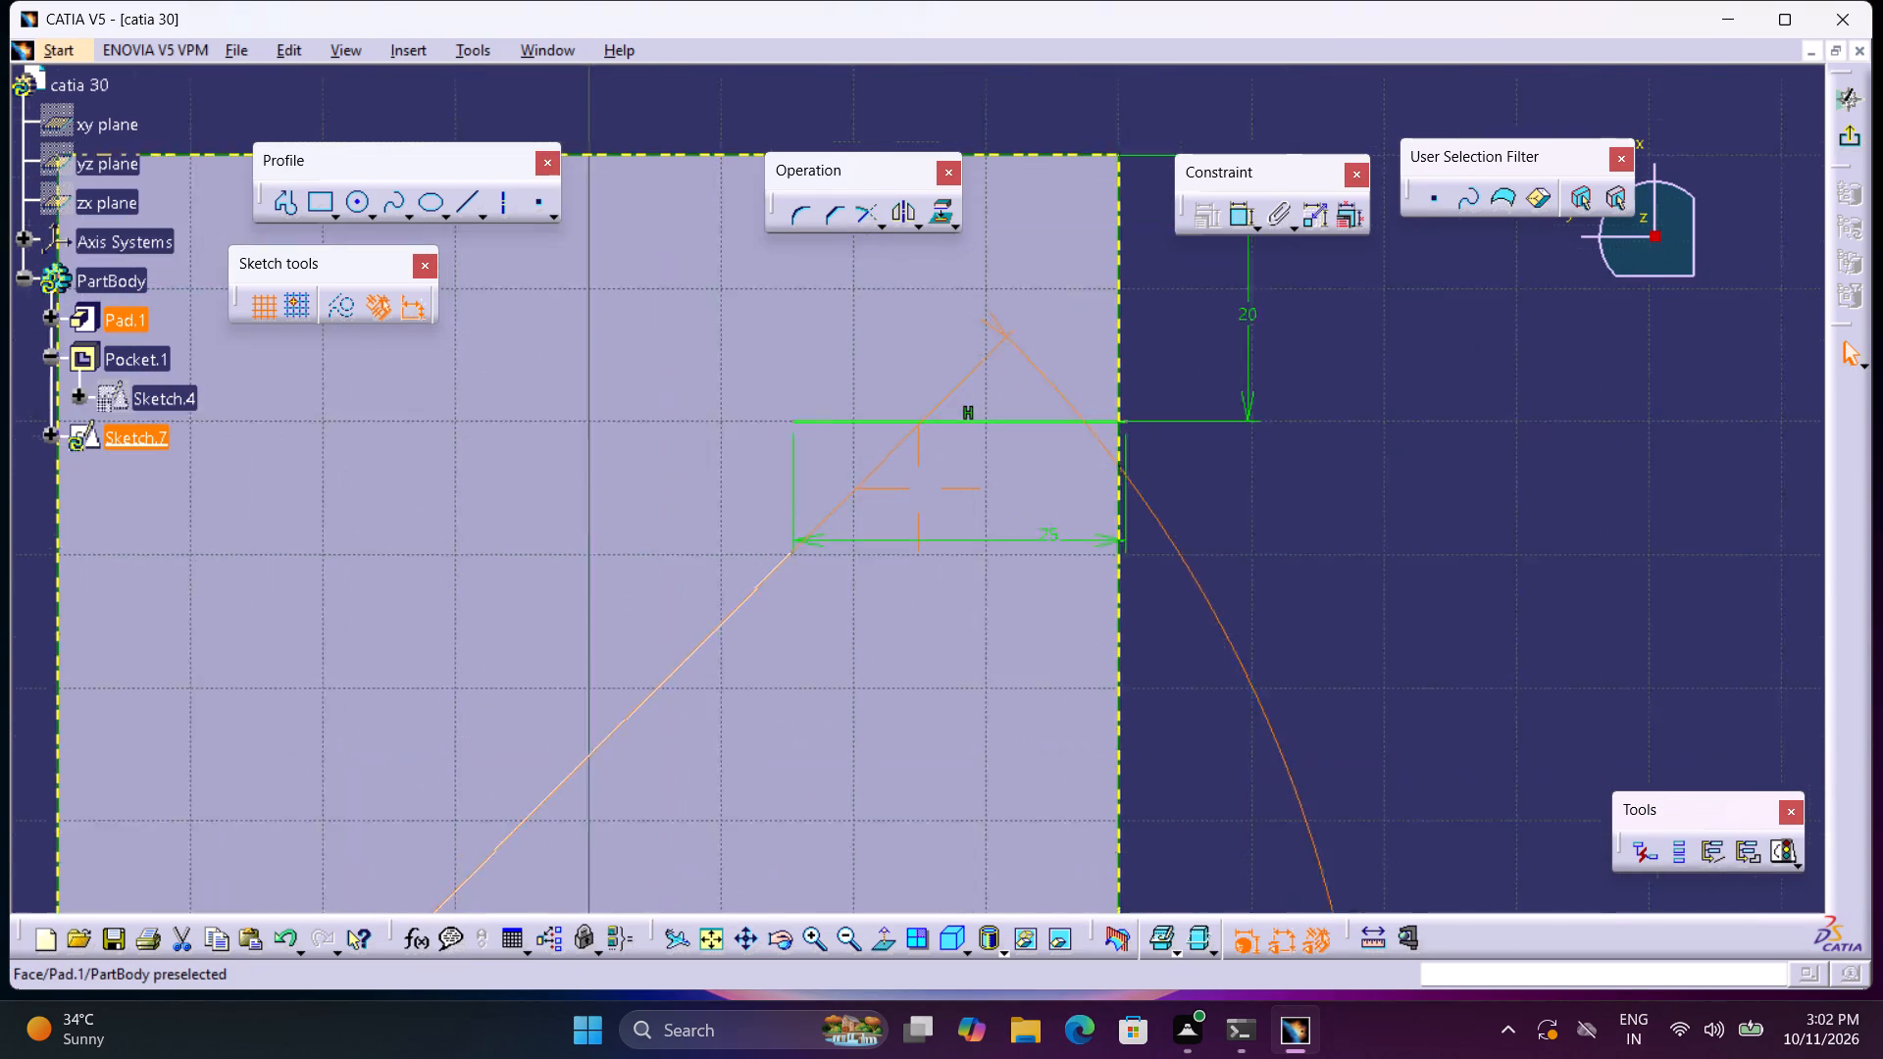
middle_drag(918, 605, 923, 512)
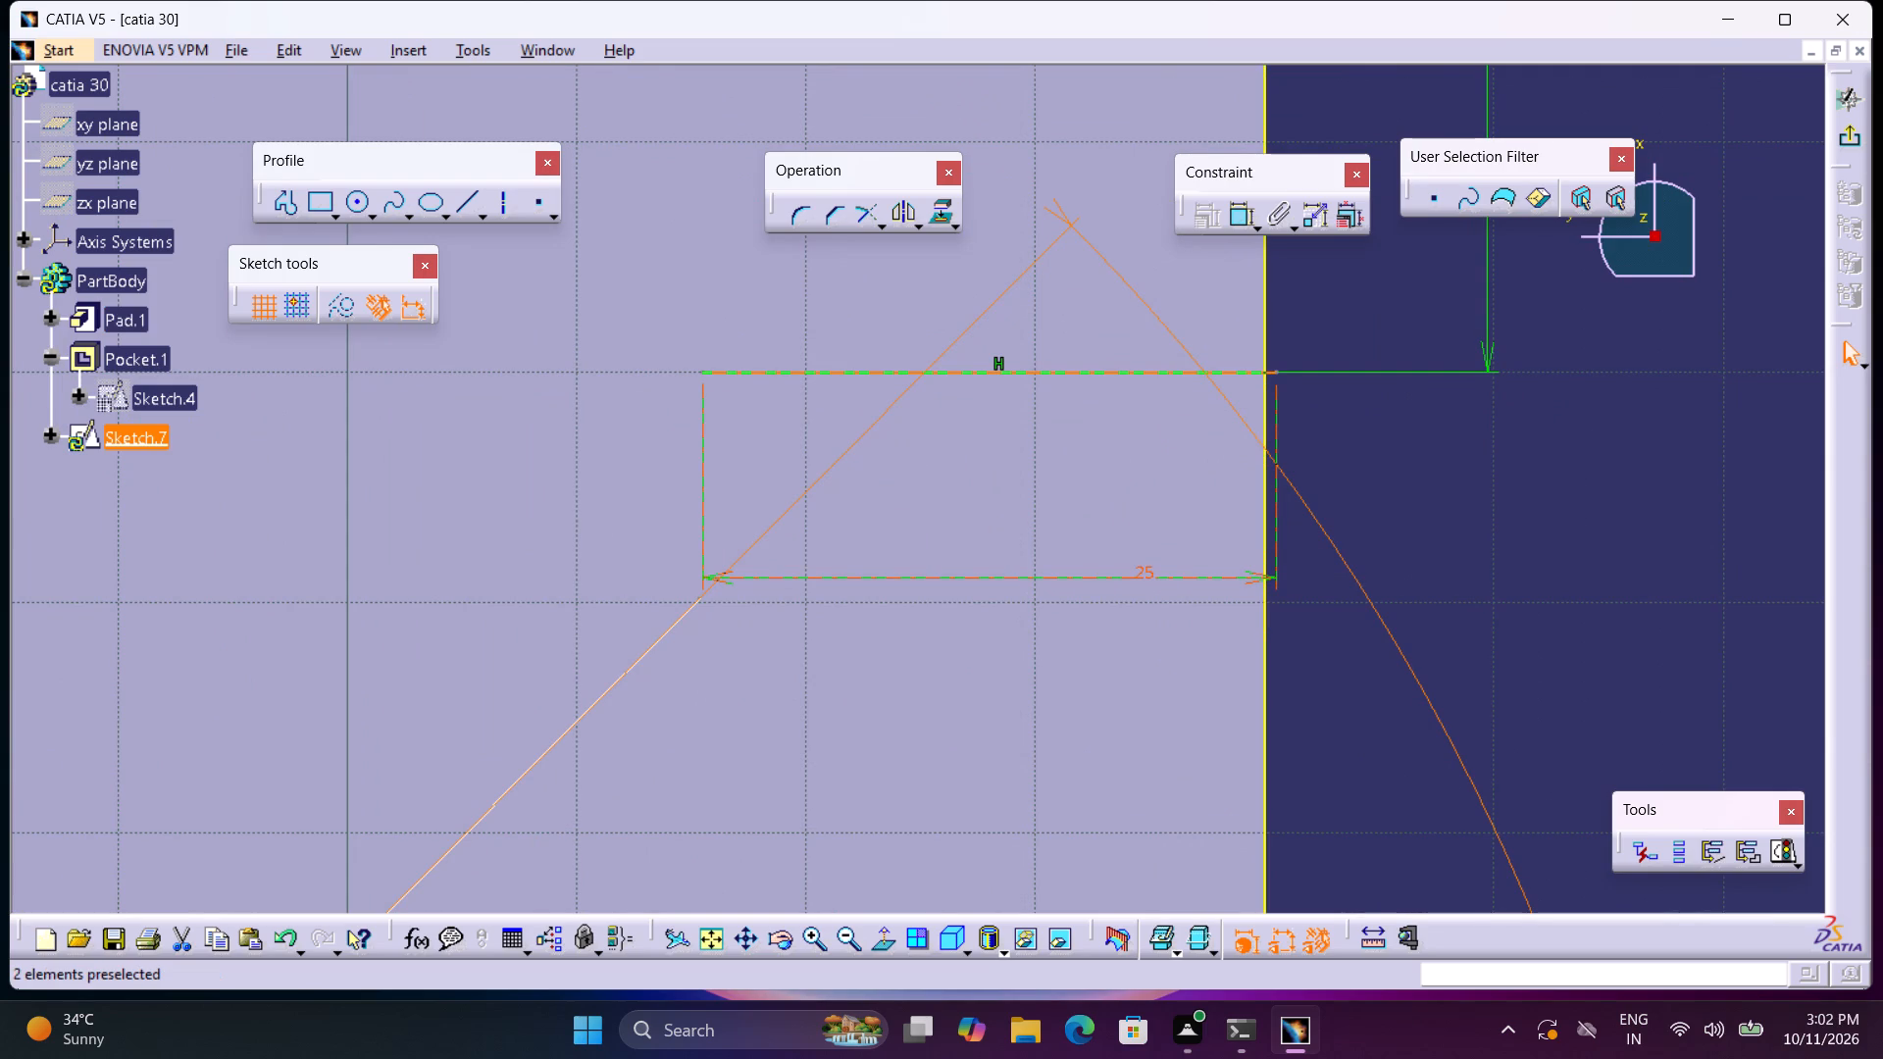
click(1066, 578)
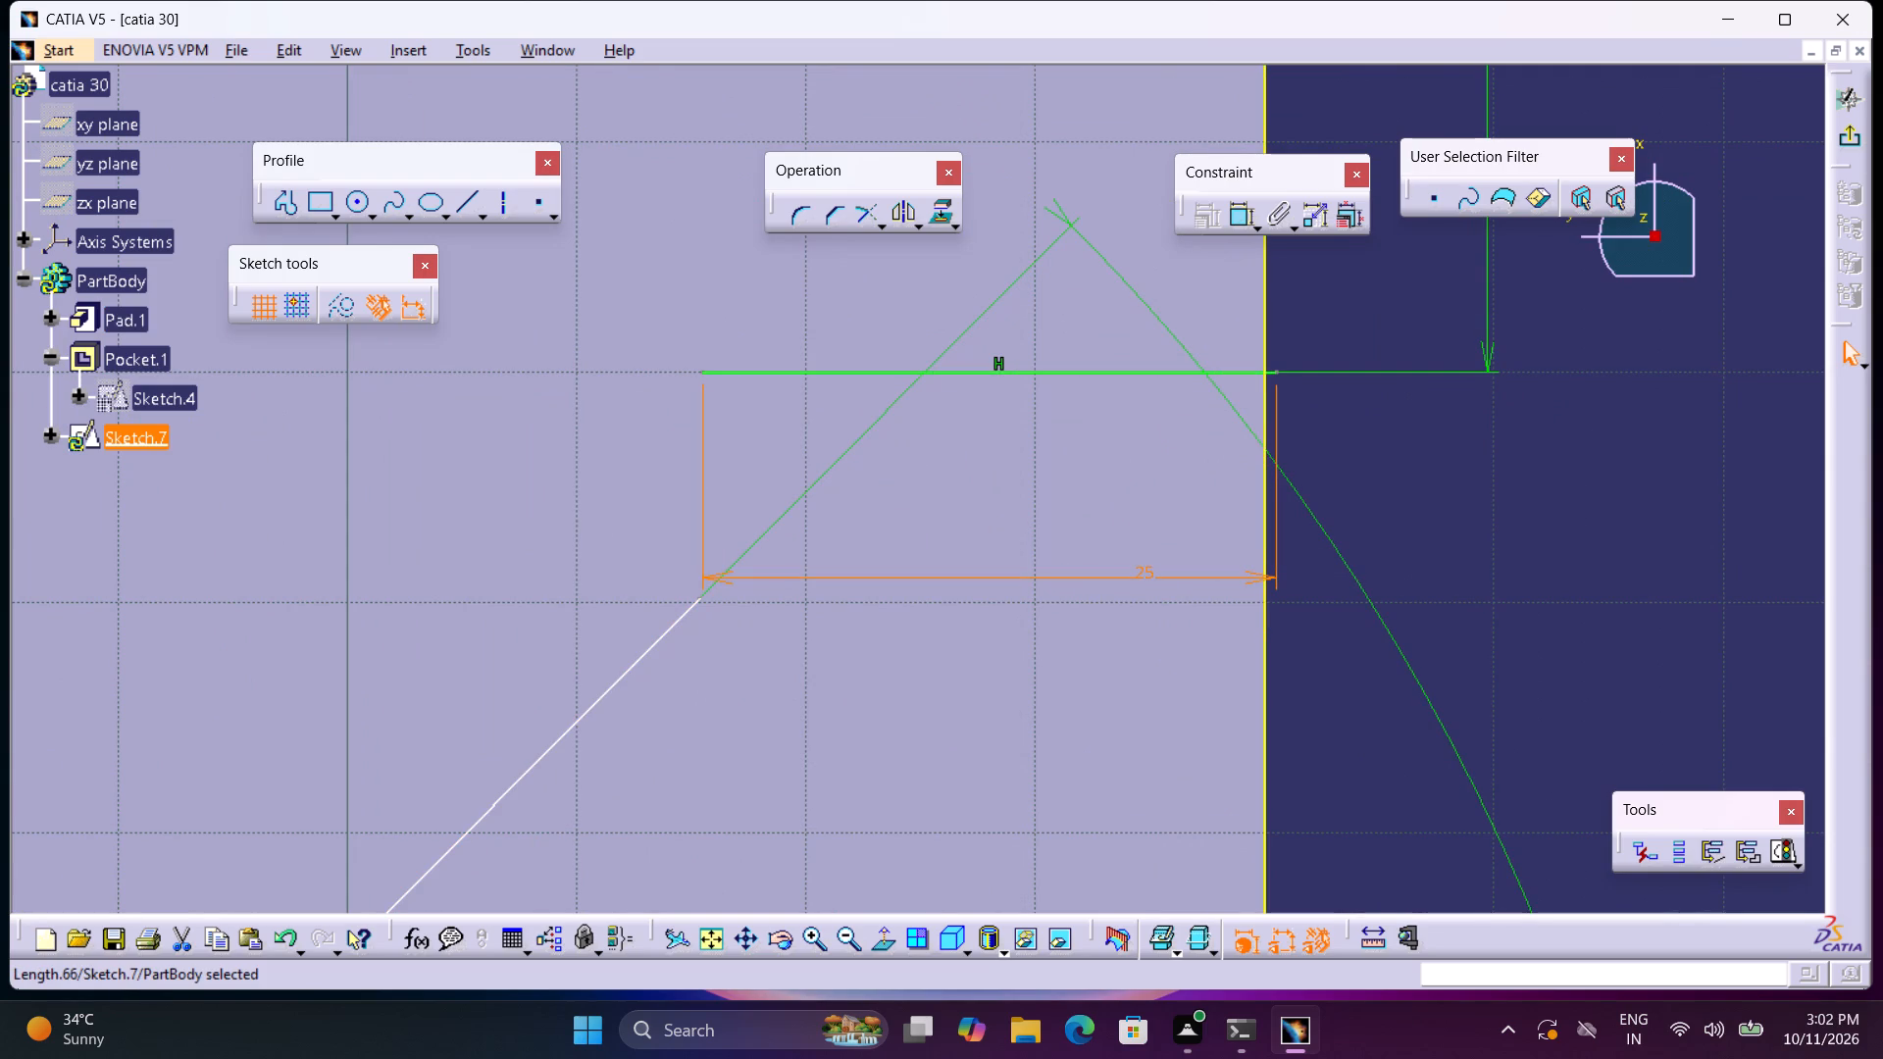
key(Delete)
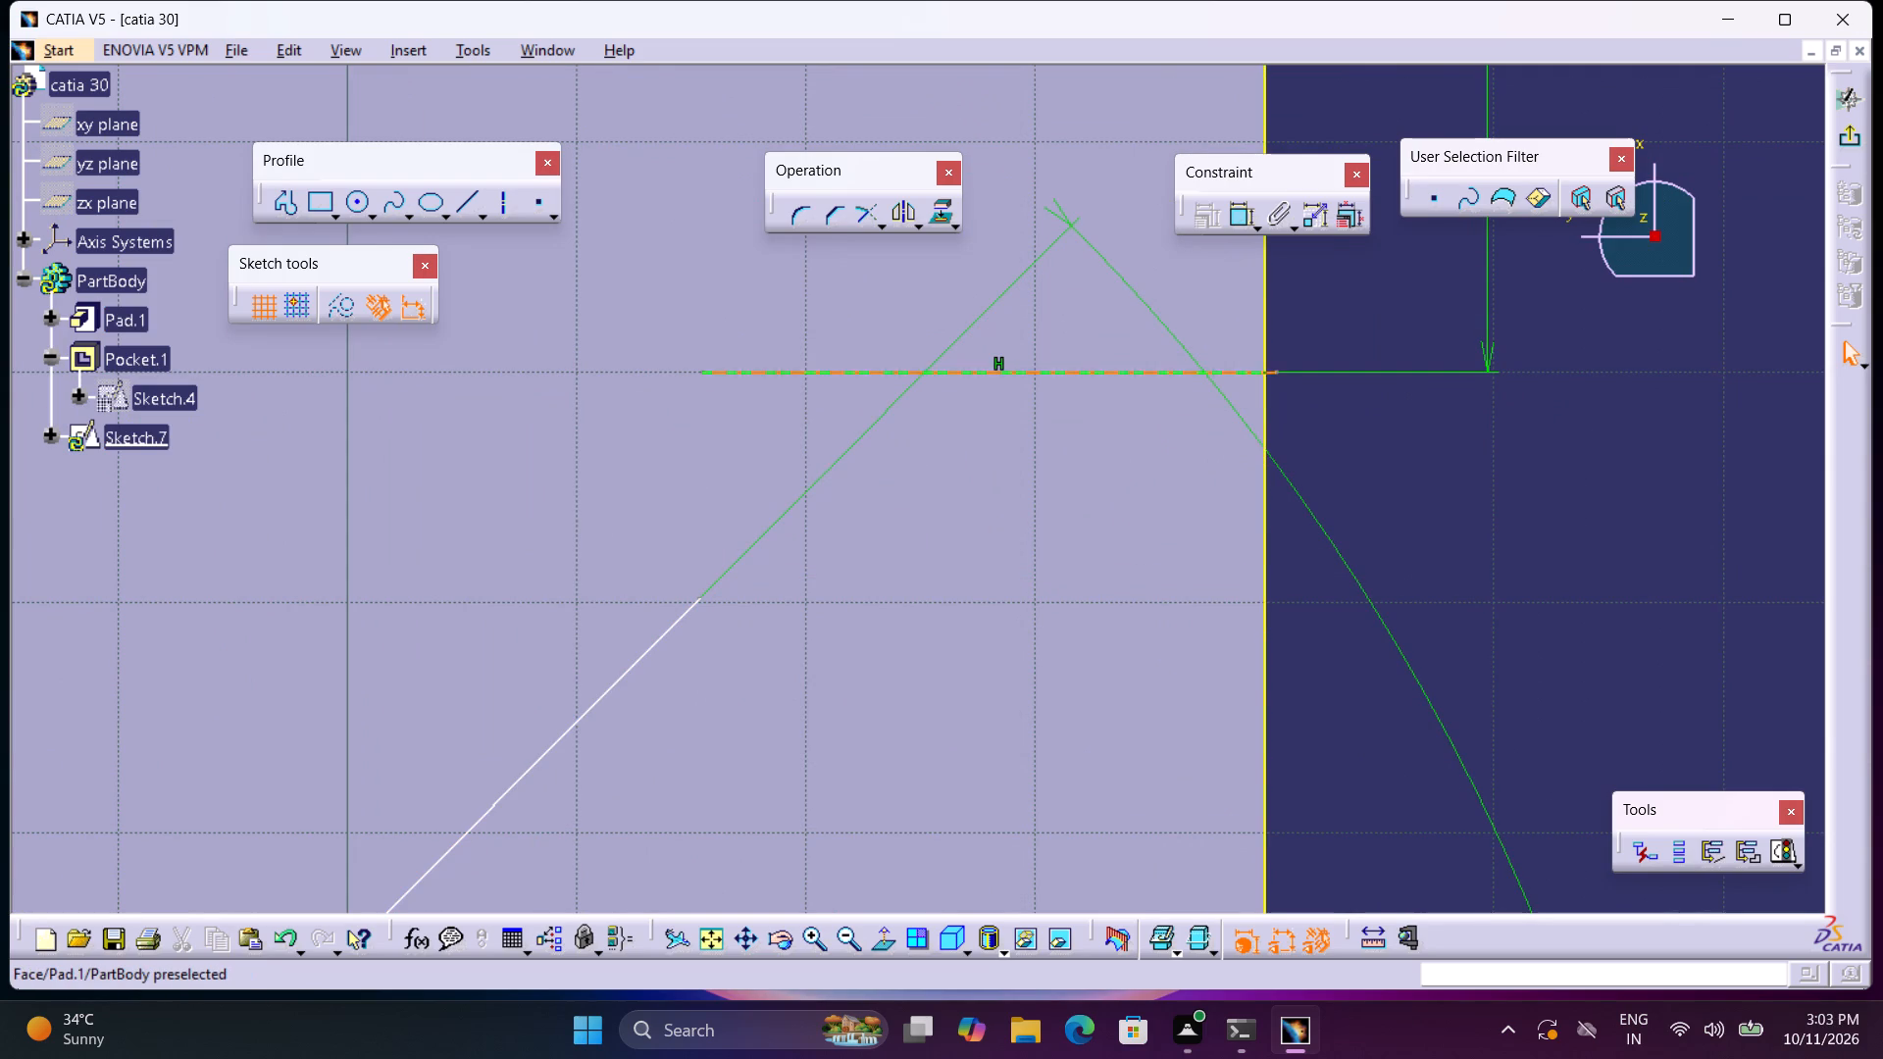
Constrain the diagonal line's free endpoint coincident with the horizontal line.
click(1235, 226)
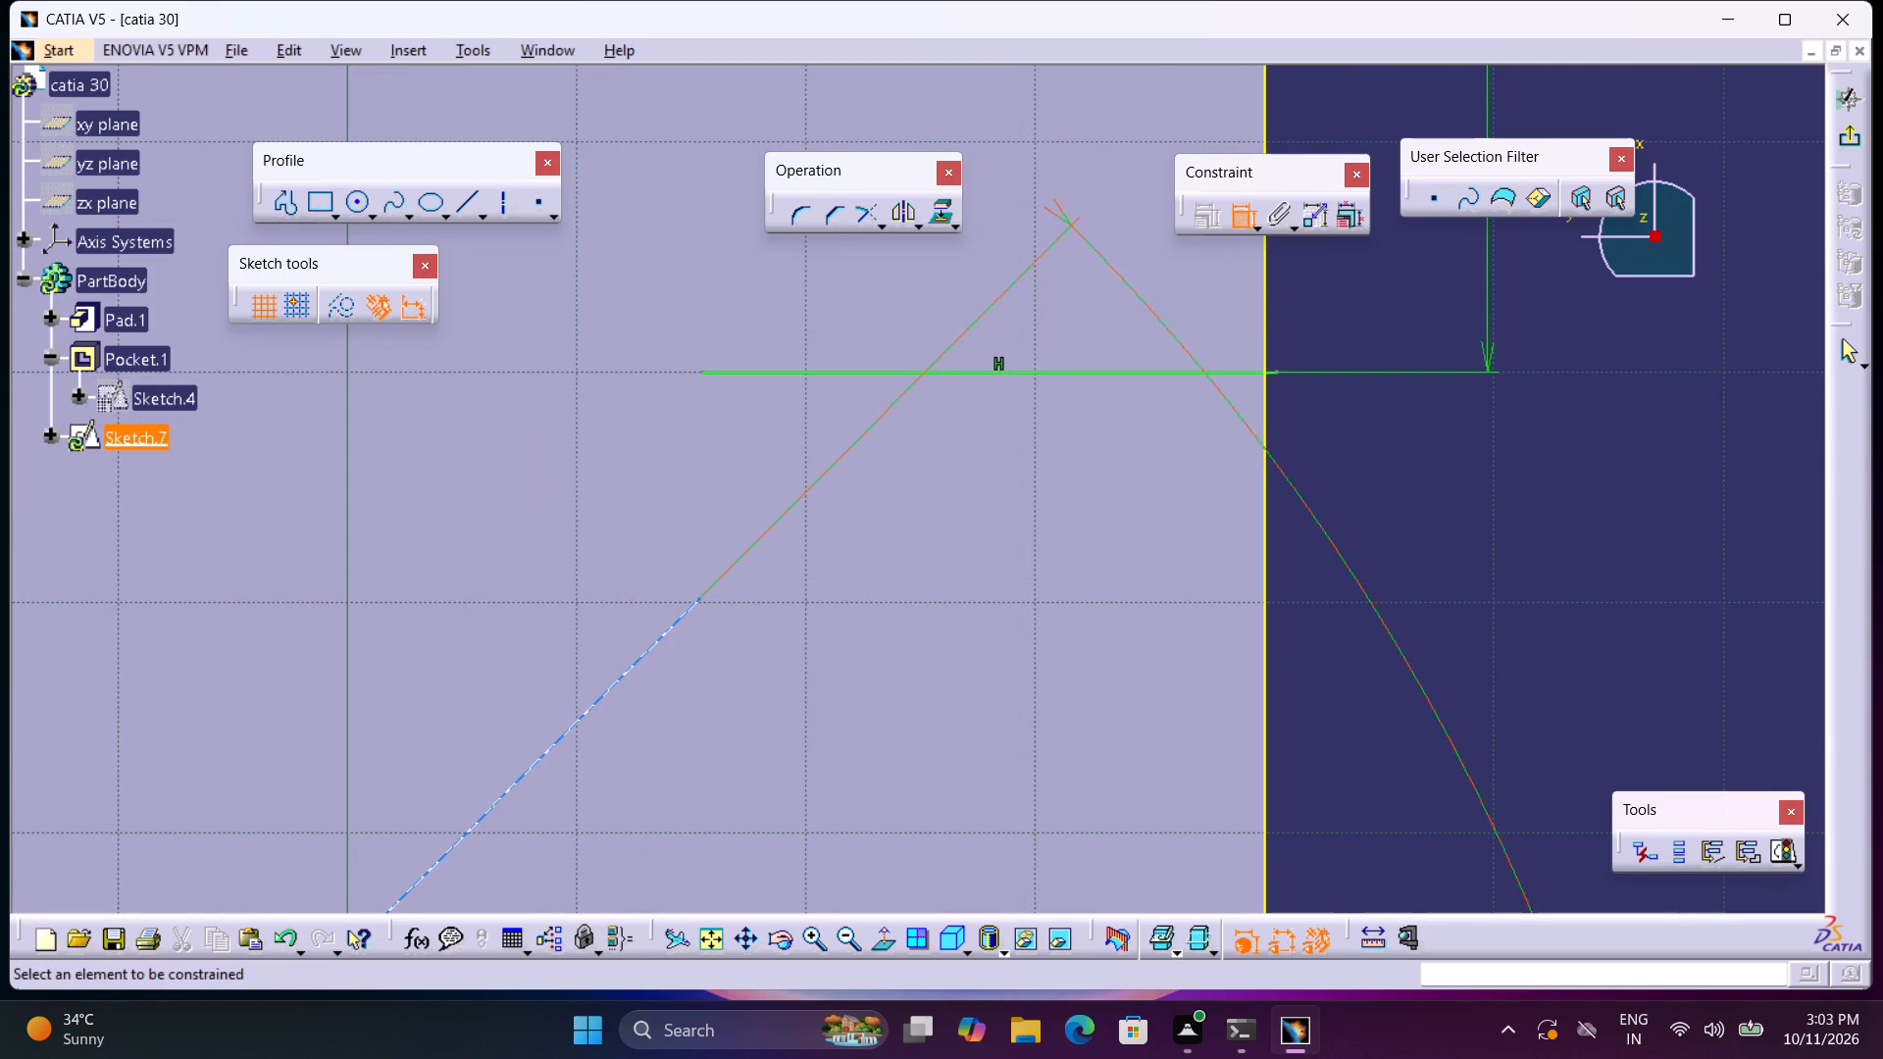
click(700, 597)
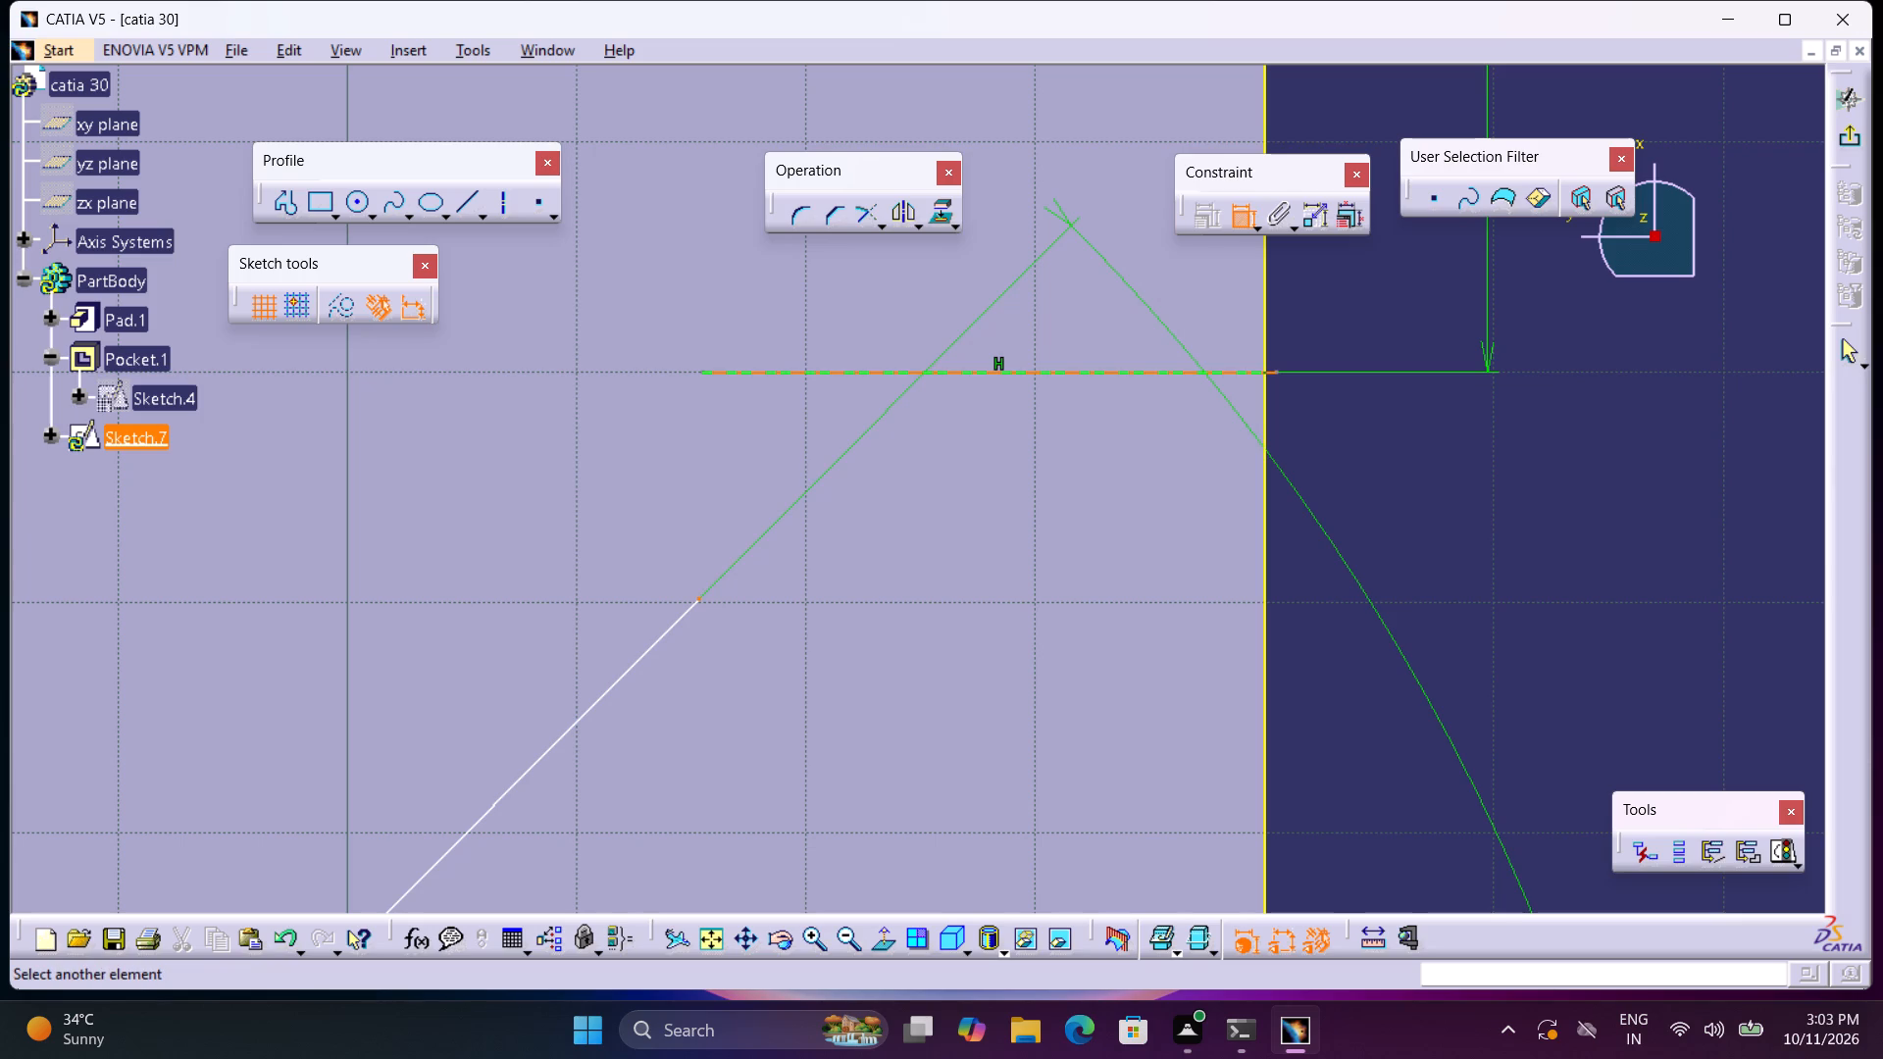
click(939, 373)
right_click(939, 373)
click(986, 620)
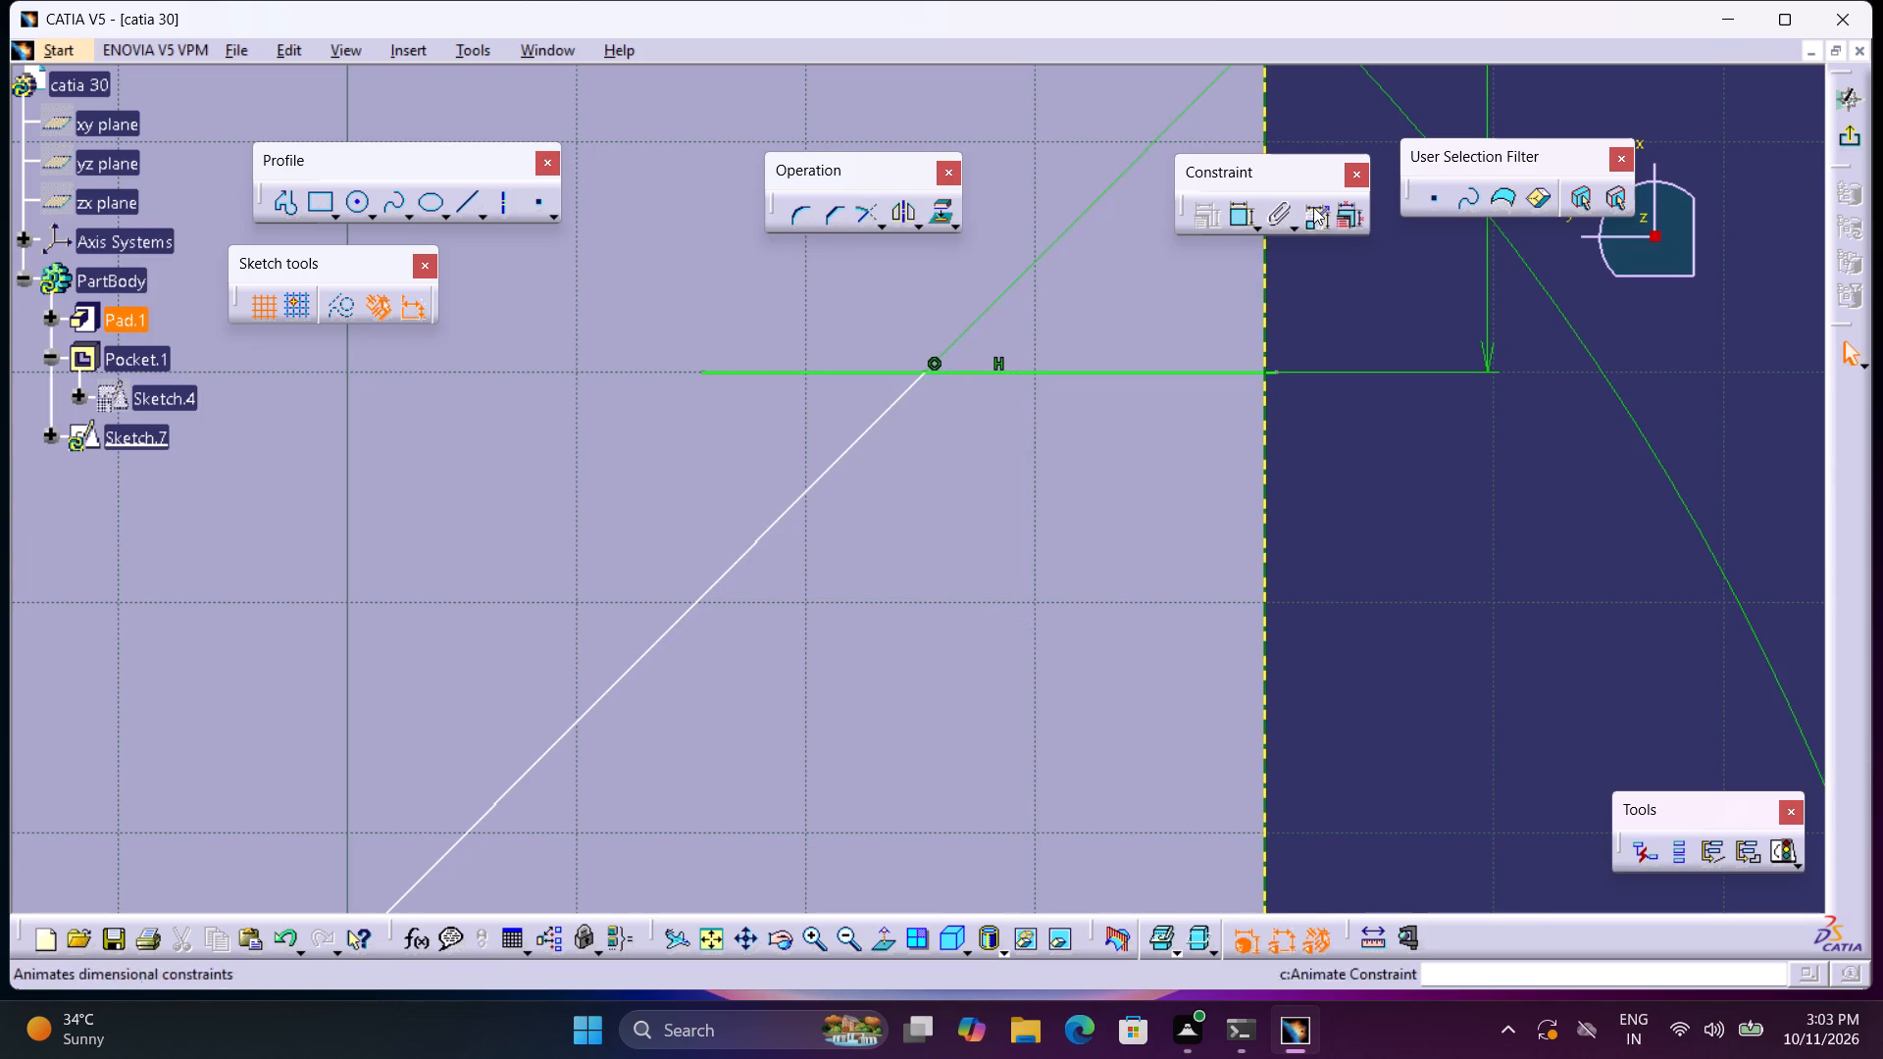
Quick-trim the part of the horizontal line that extends past the diagonal into the plate.
click(885, 220)
click(981, 237)
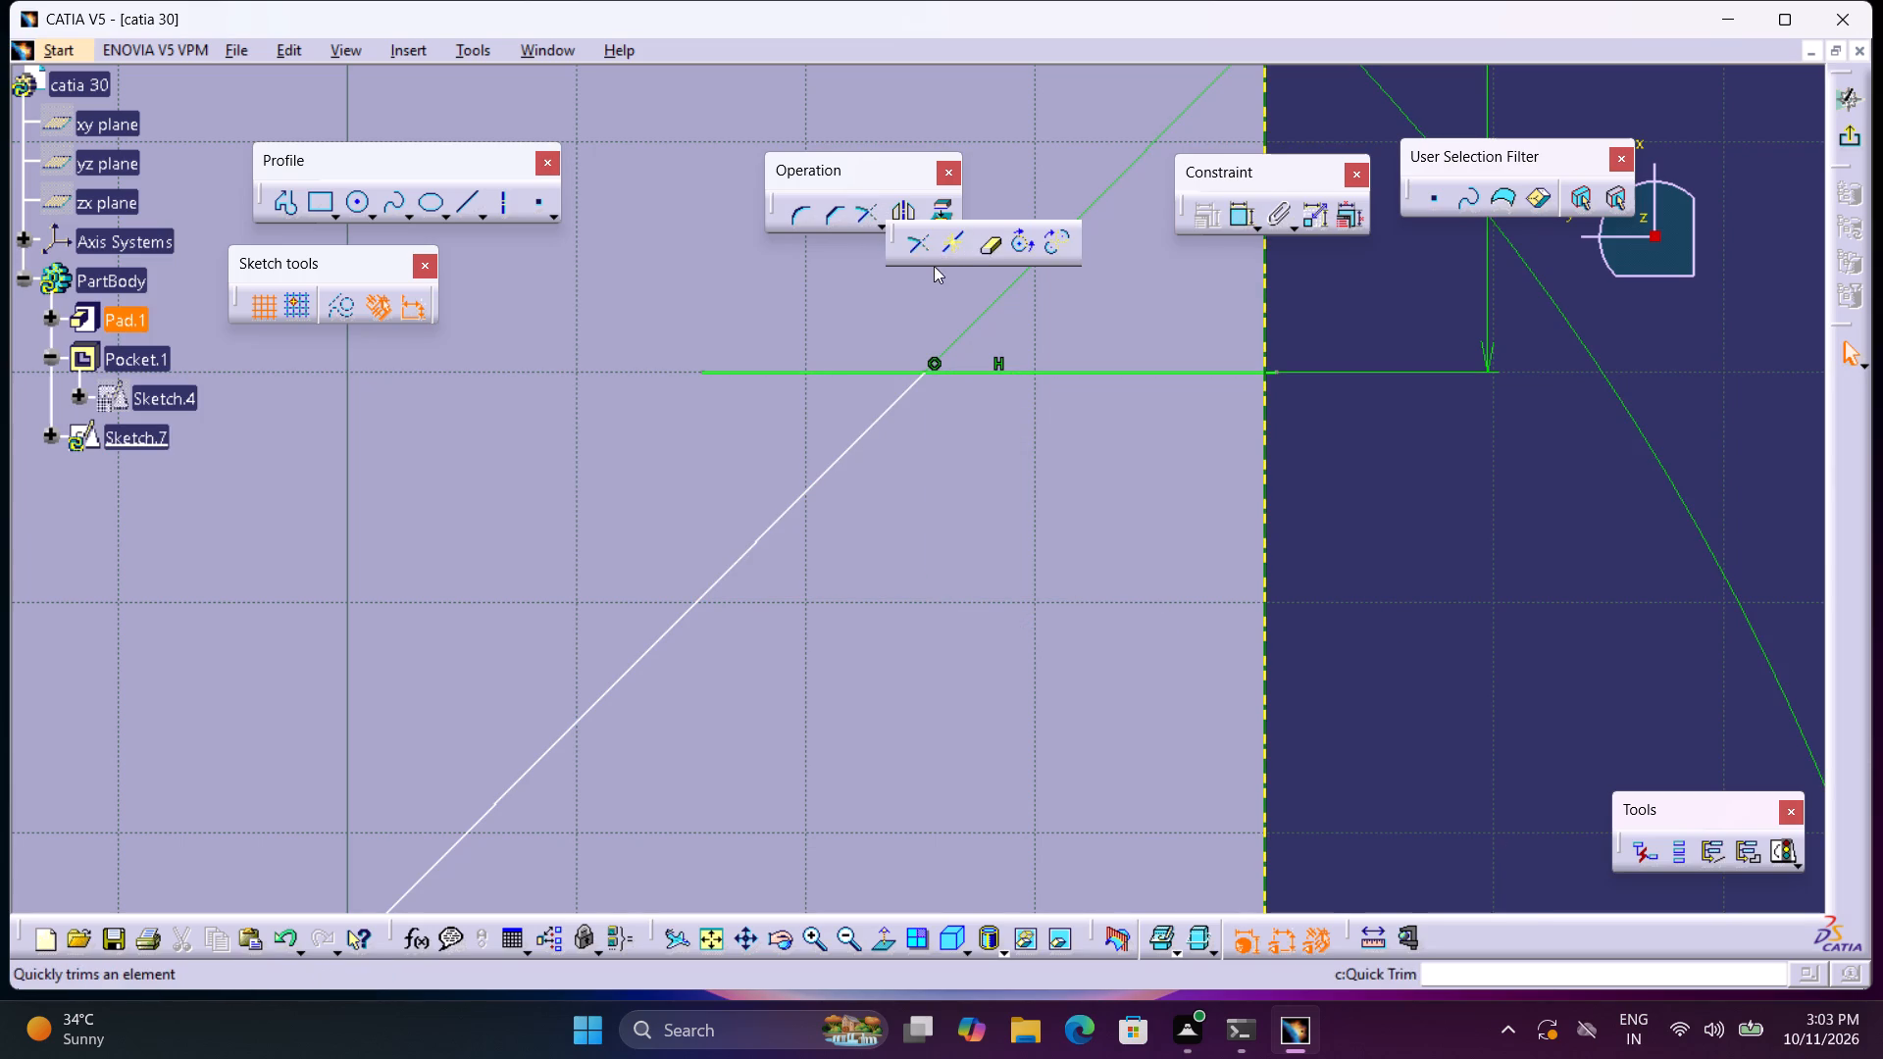
click(828, 374)
Sketch a connected profile from the notch's inner corner along the notch and origin-side edges, an 11 mm corner slant, and the side edge to the horizontal line.
middle_drag(951, 399, 941, 502)
right_click(951, 405)
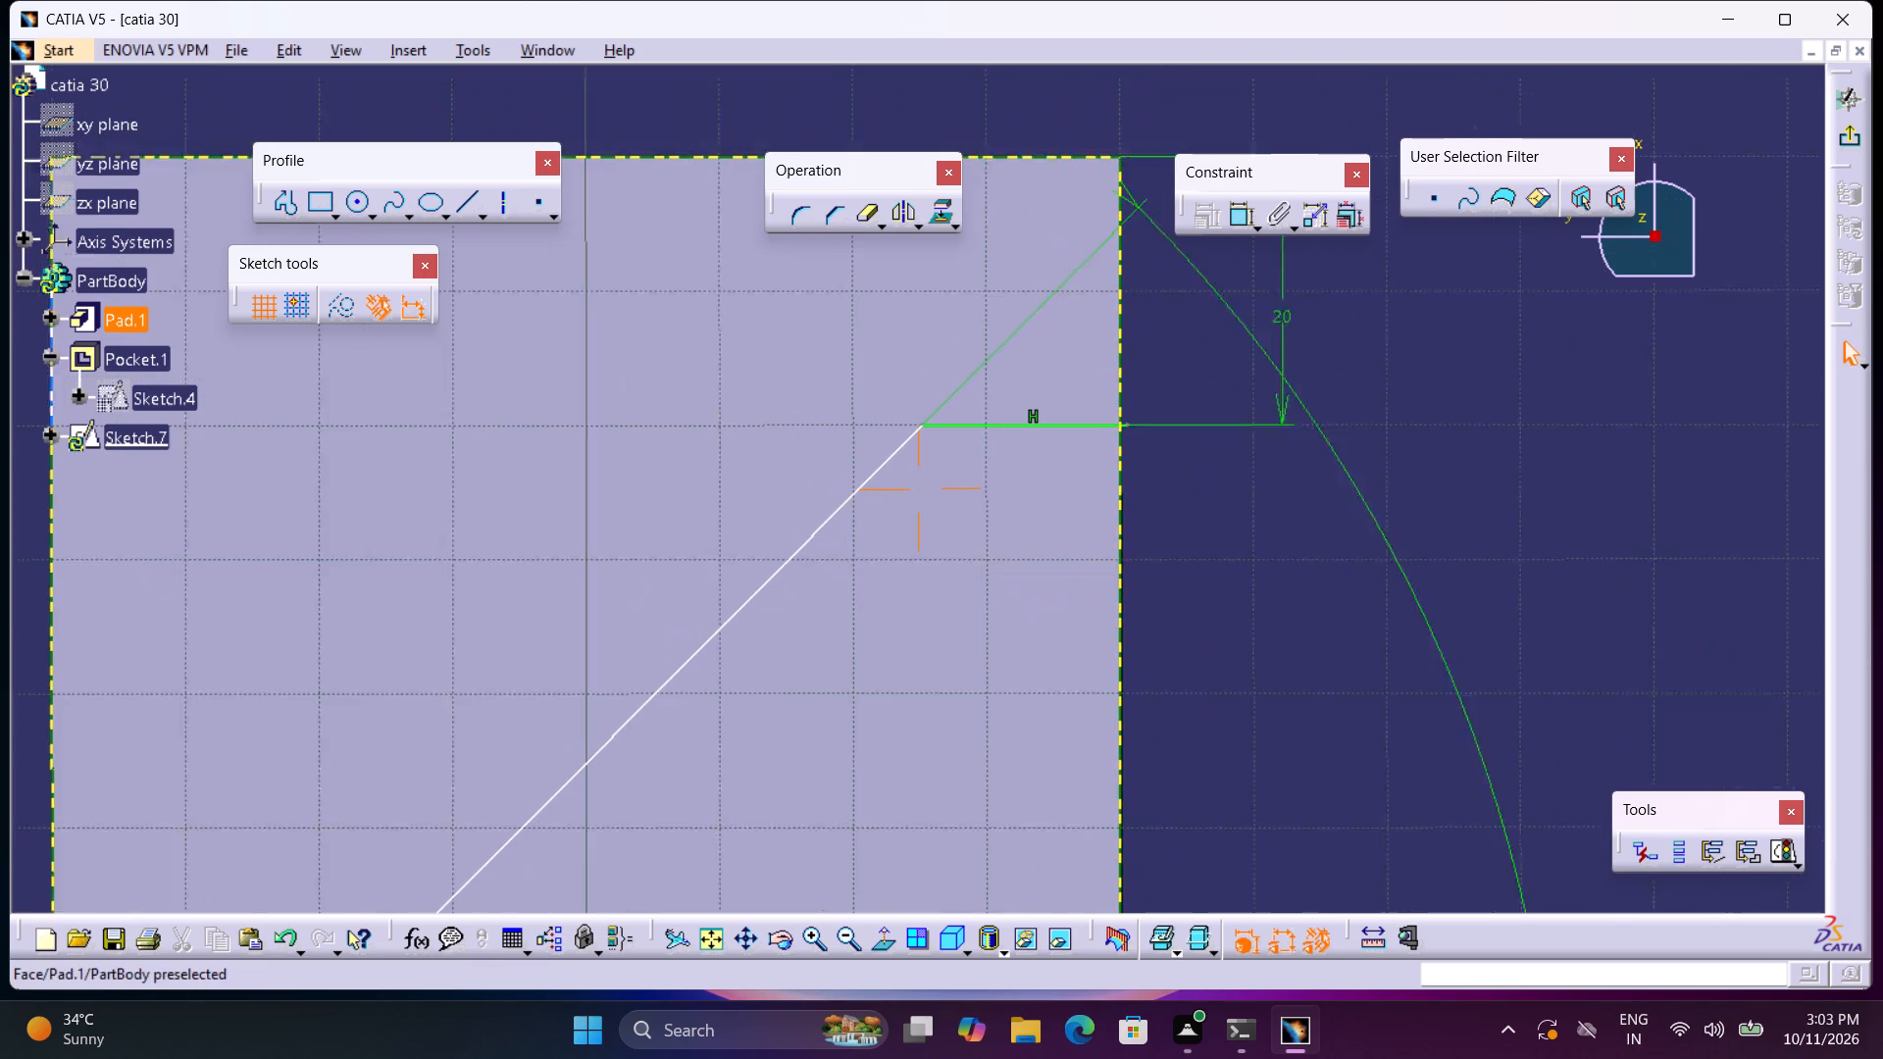
middle_drag(941, 502, 937, 511)
middle_drag(1007, 621, 1004, 433)
click(280, 208)
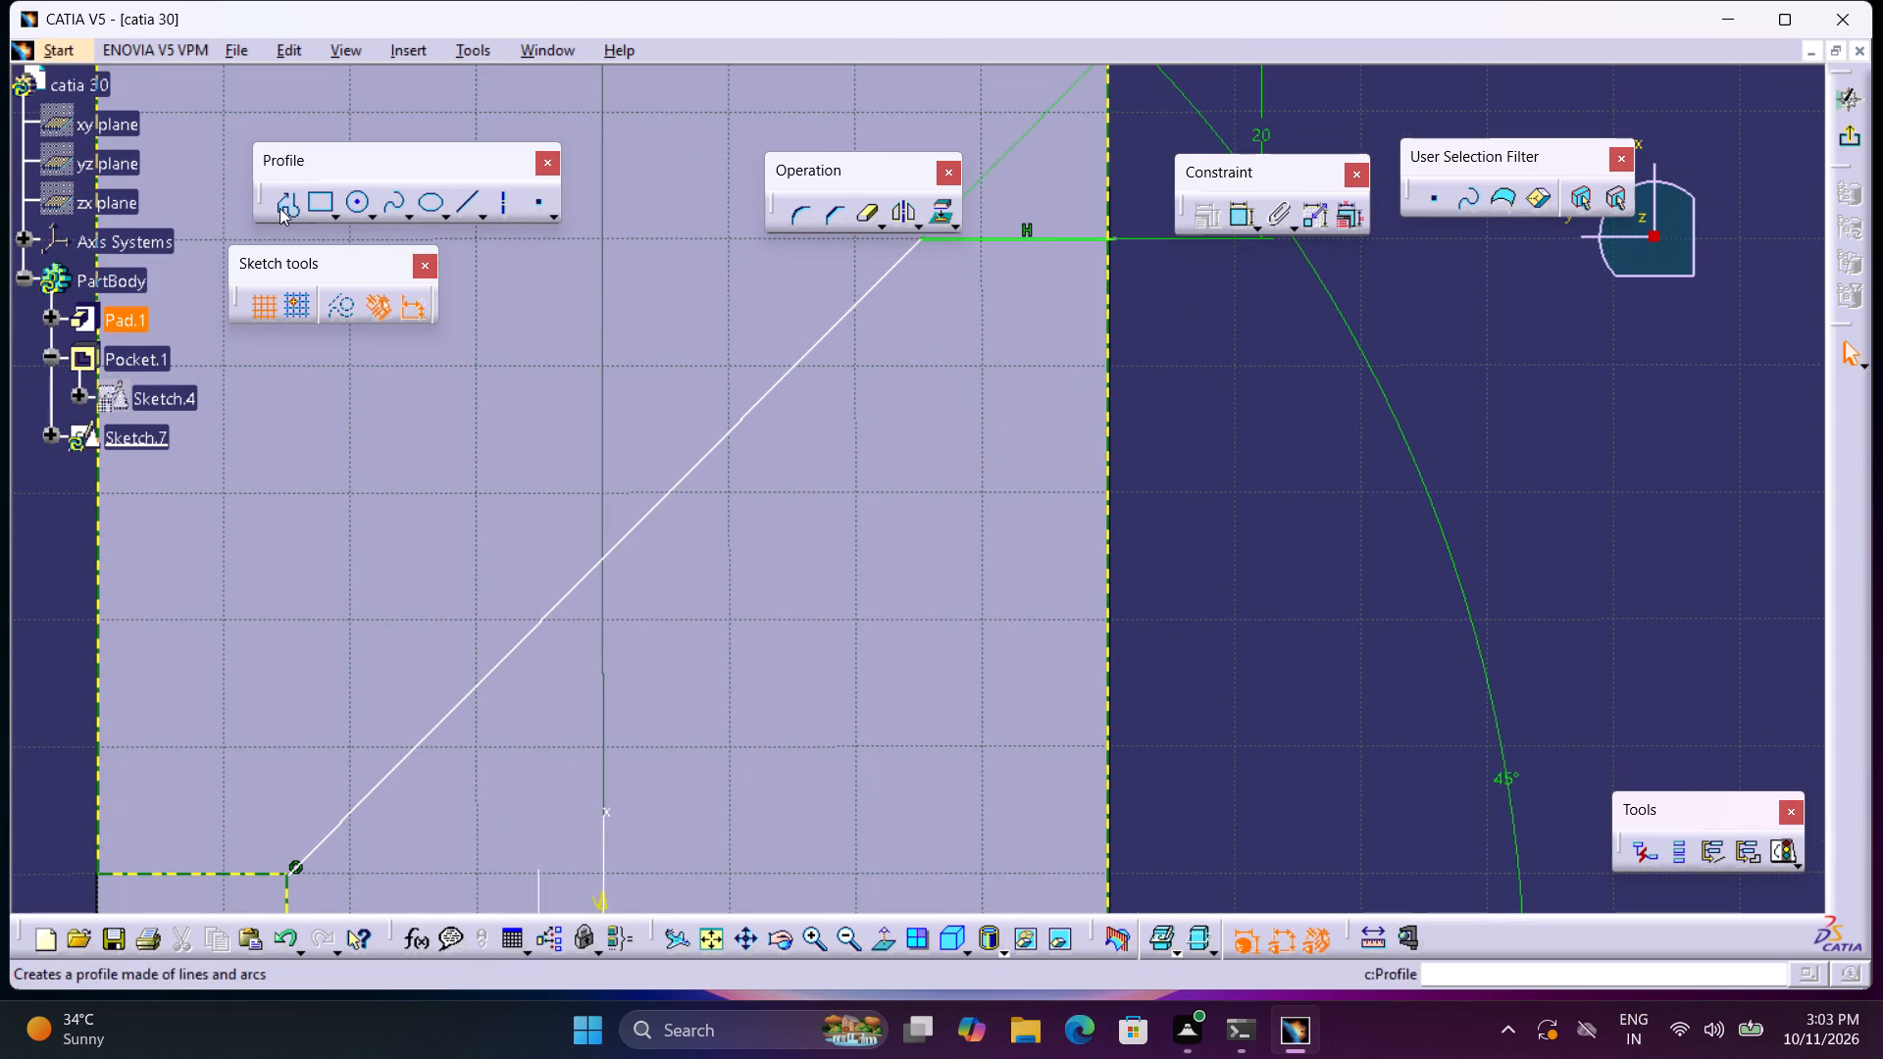
middle_drag(840, 559, 849, 458)
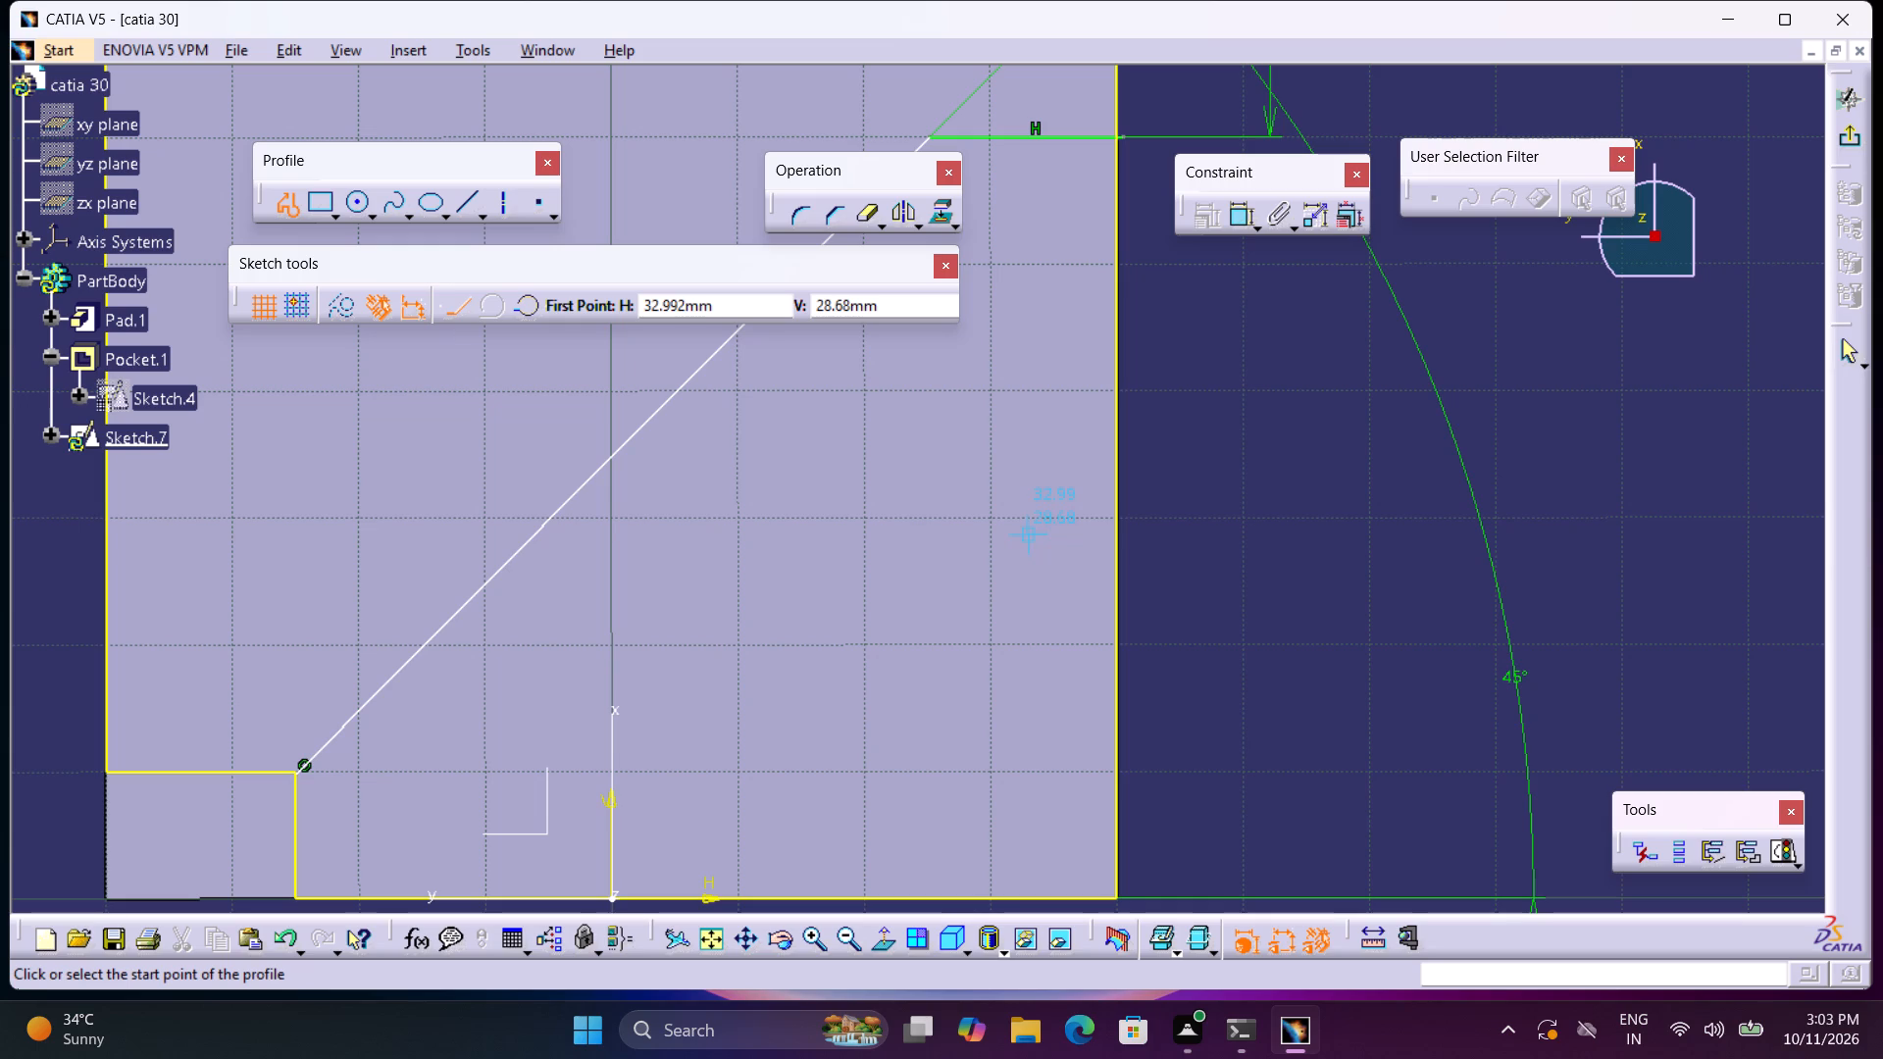
middle_drag(1029, 534, 1038, 634)
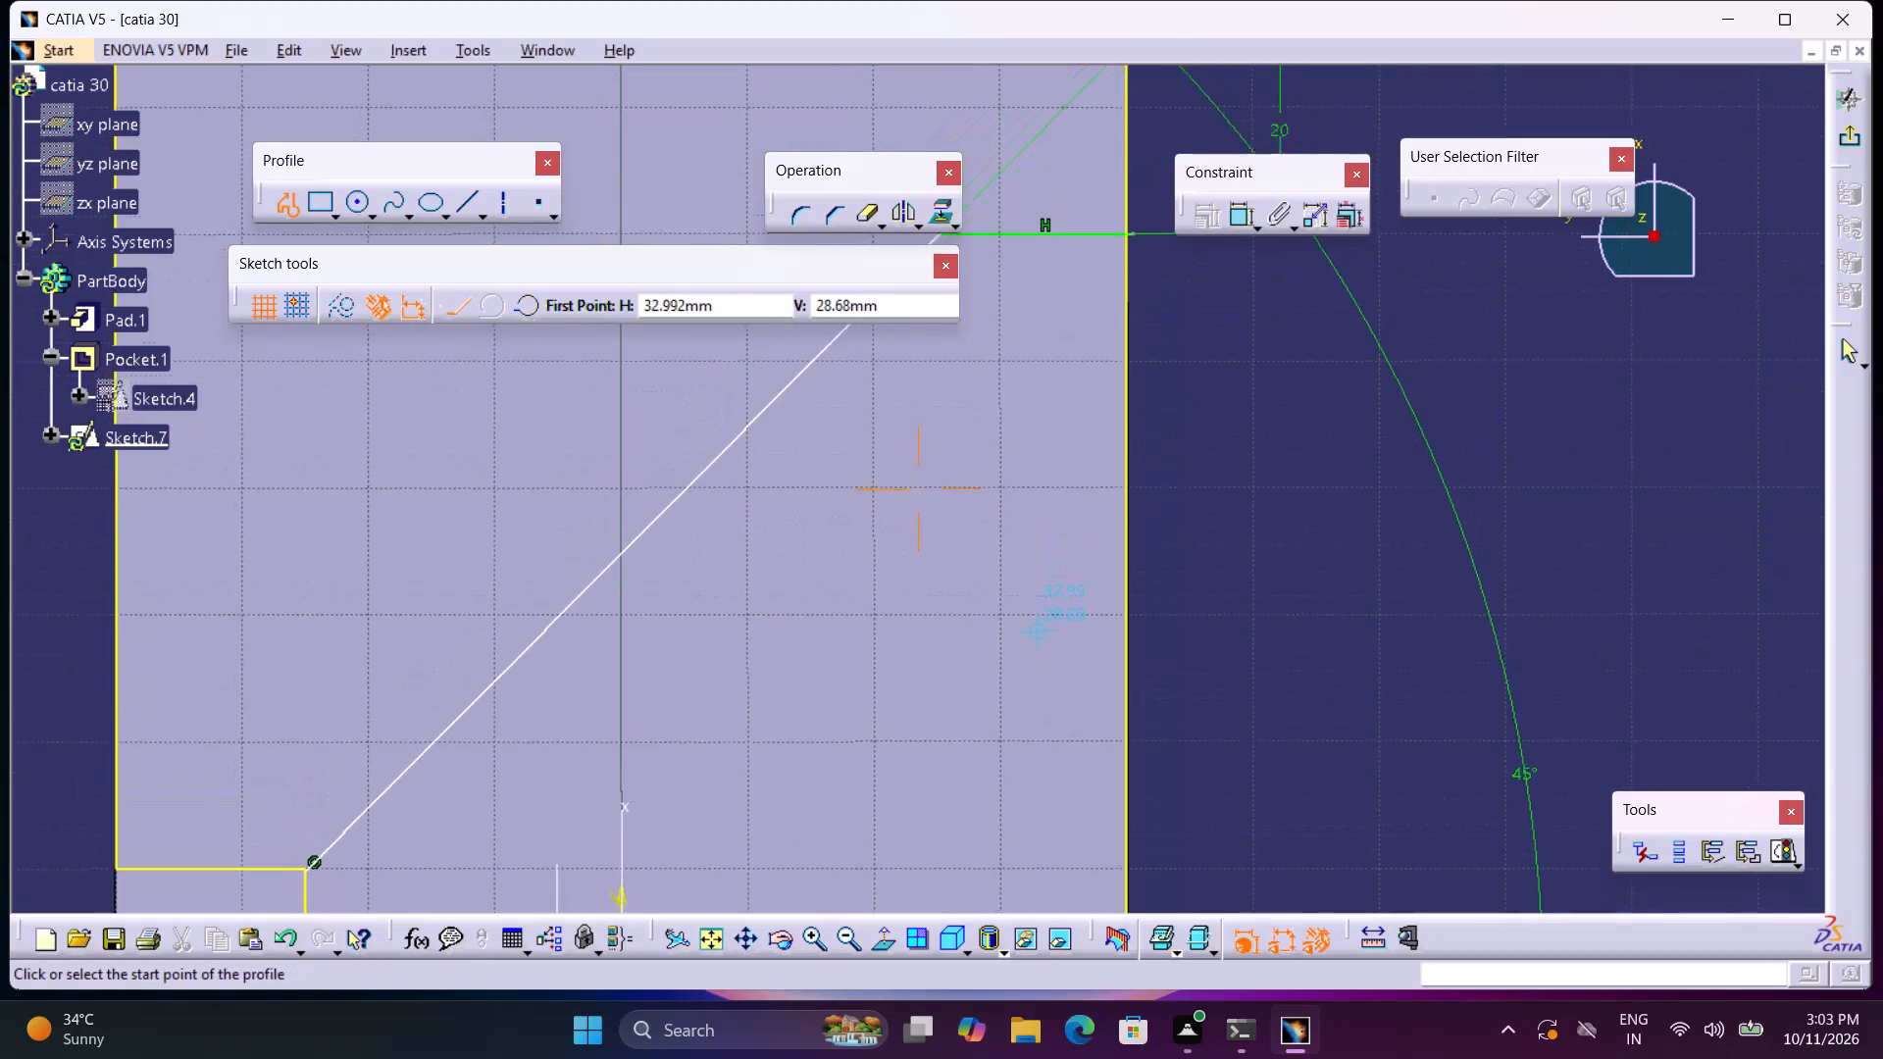
middle_drag(1038, 634, 1001, 535)
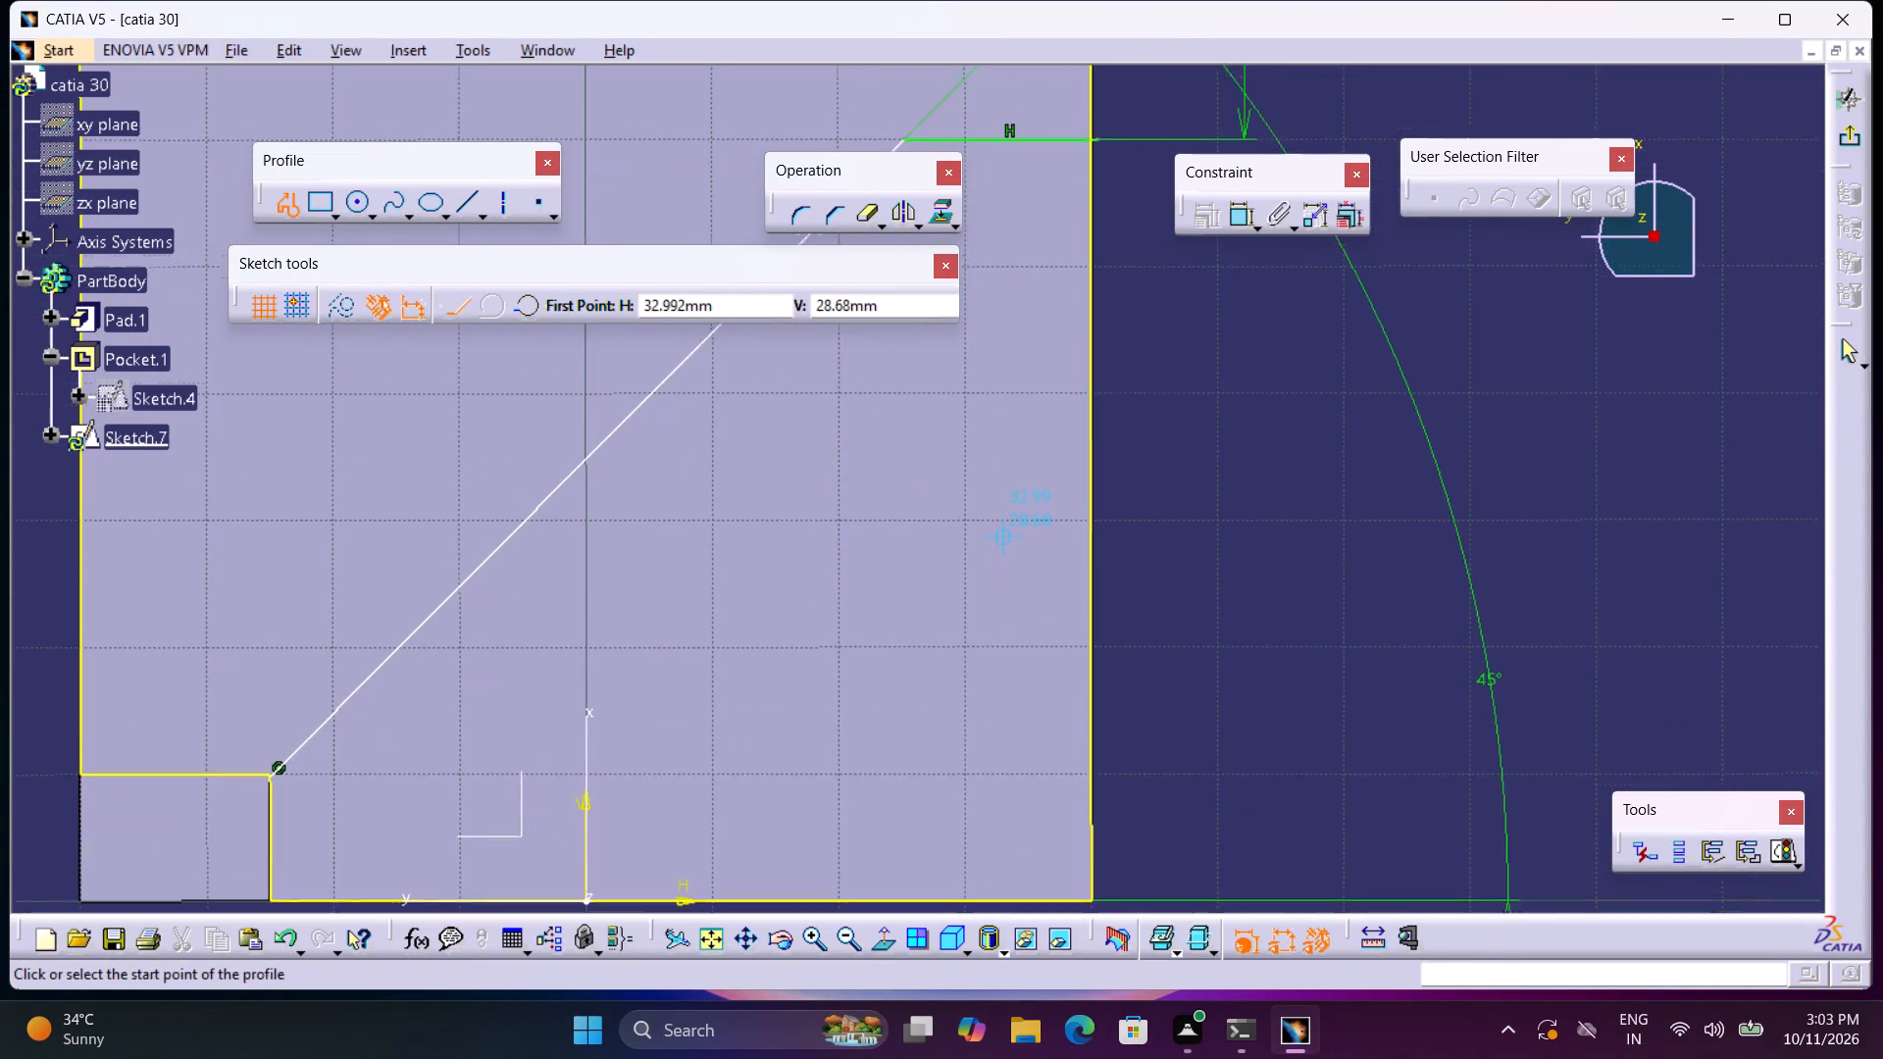
middle_drag(1001, 535, 1001, 475)
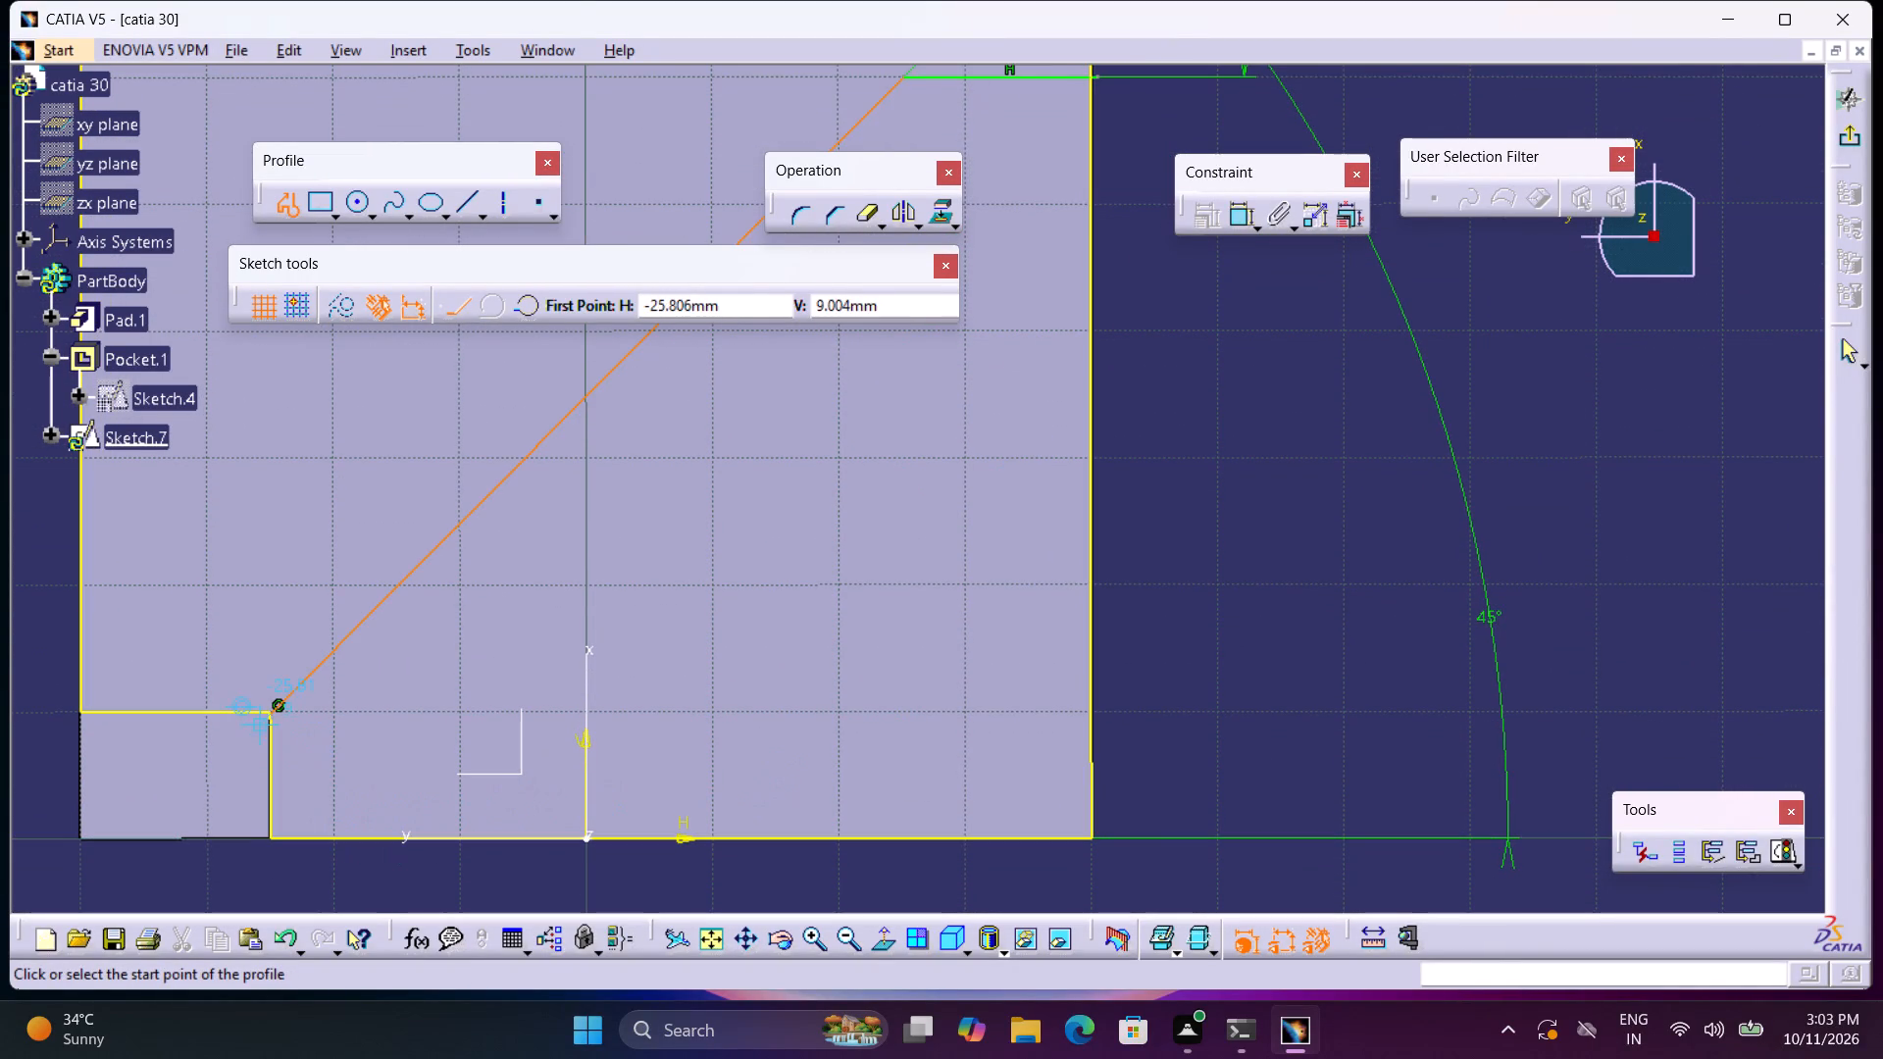
click(269, 716)
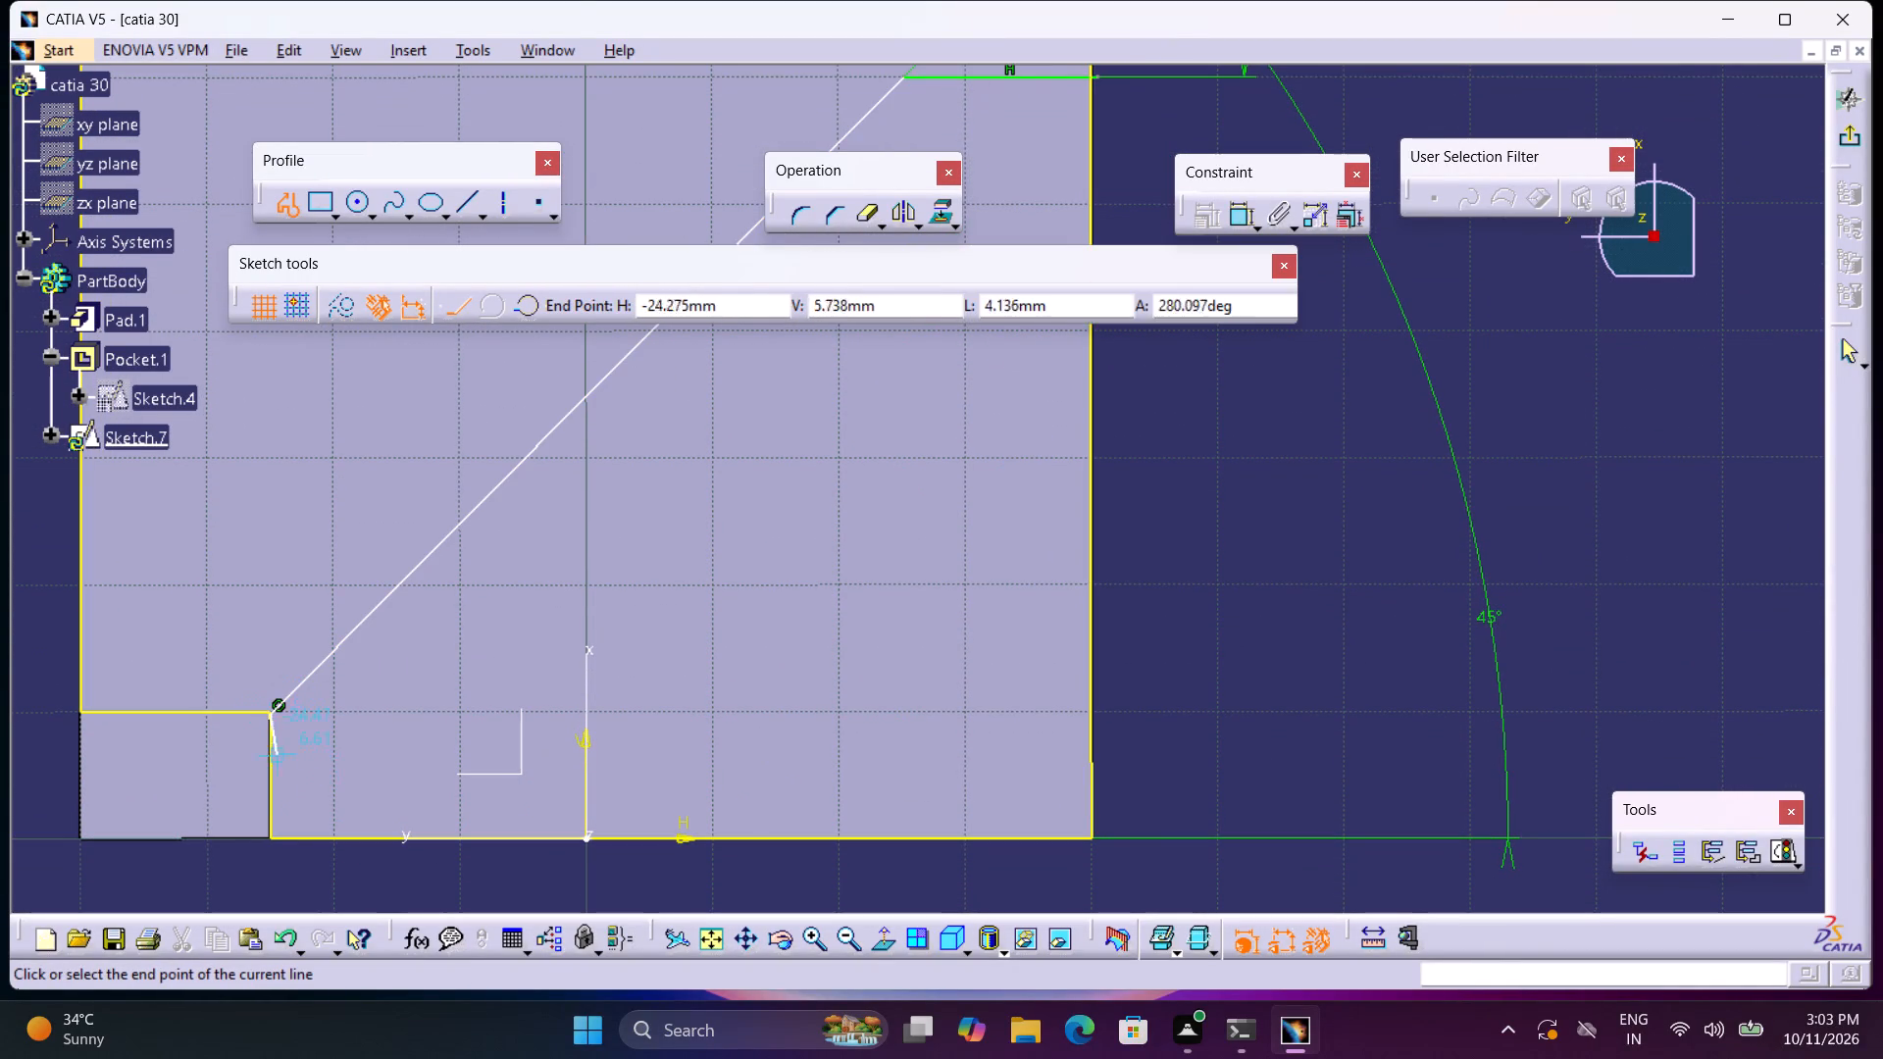
click(268, 837)
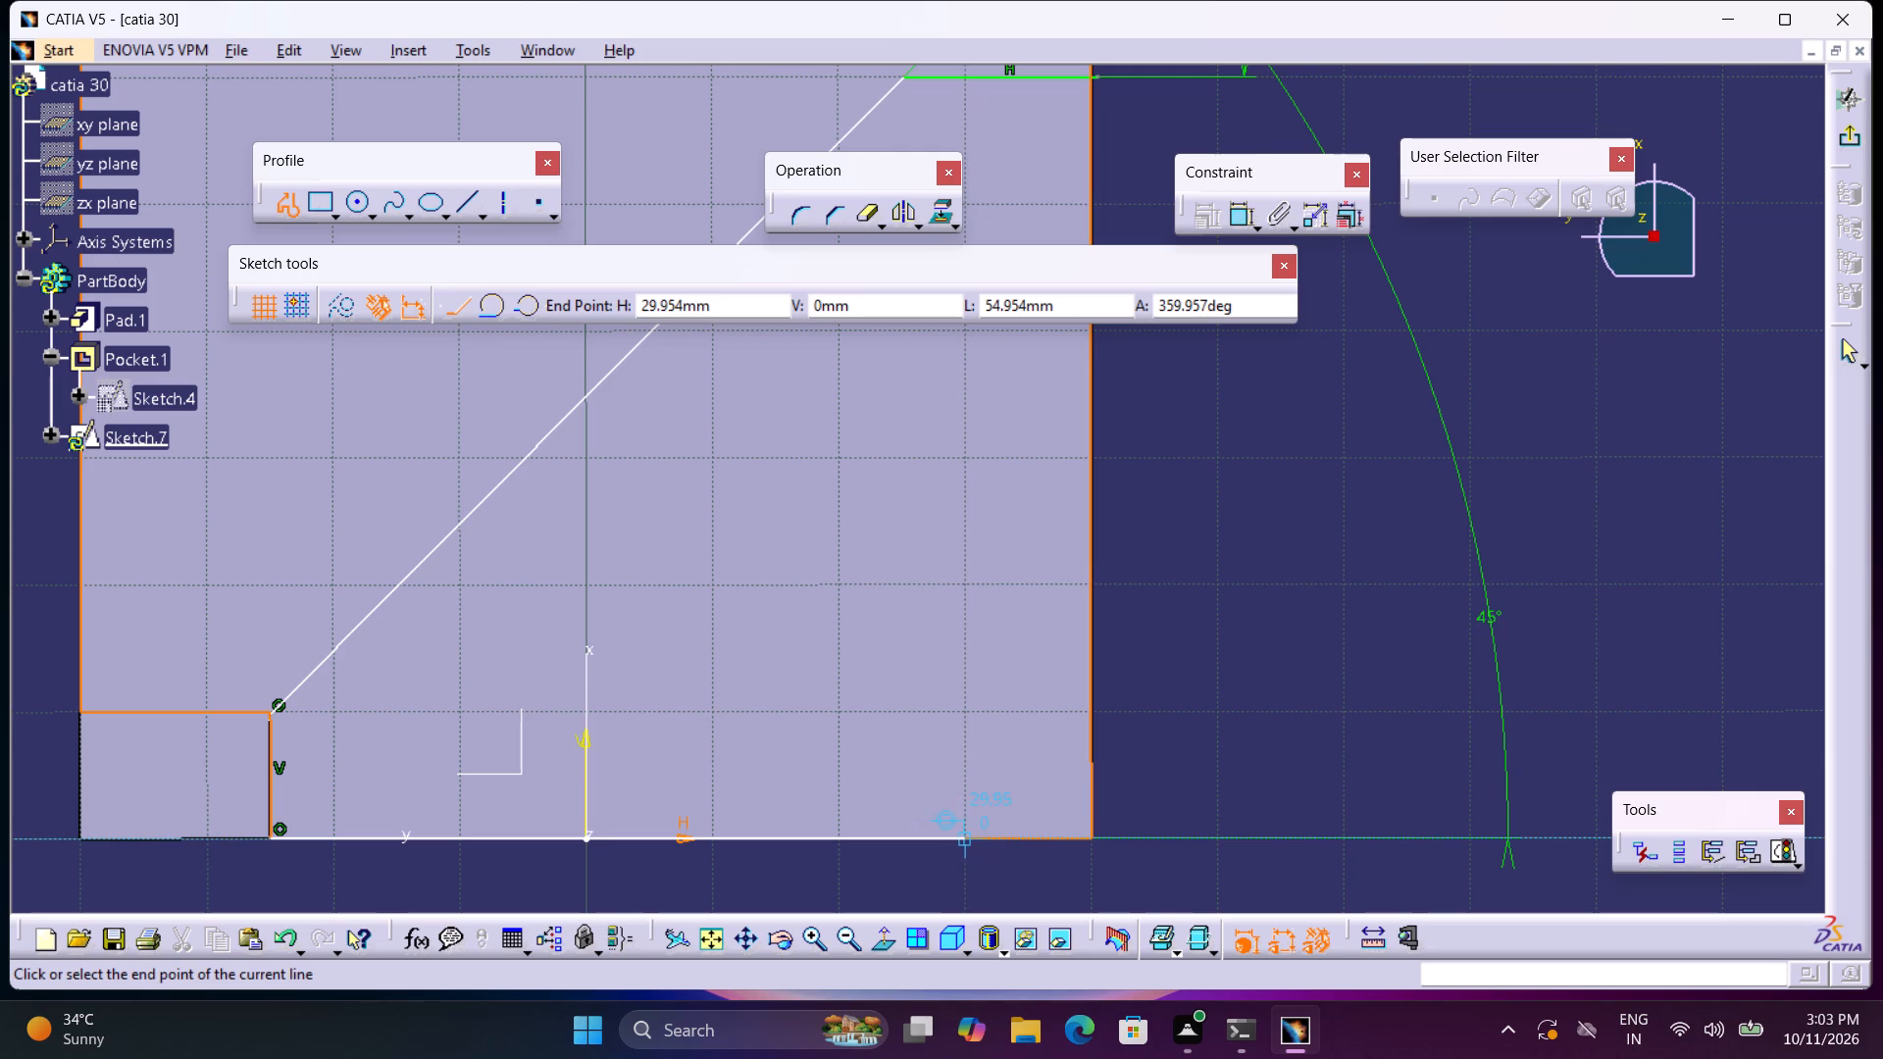
click(967, 843)
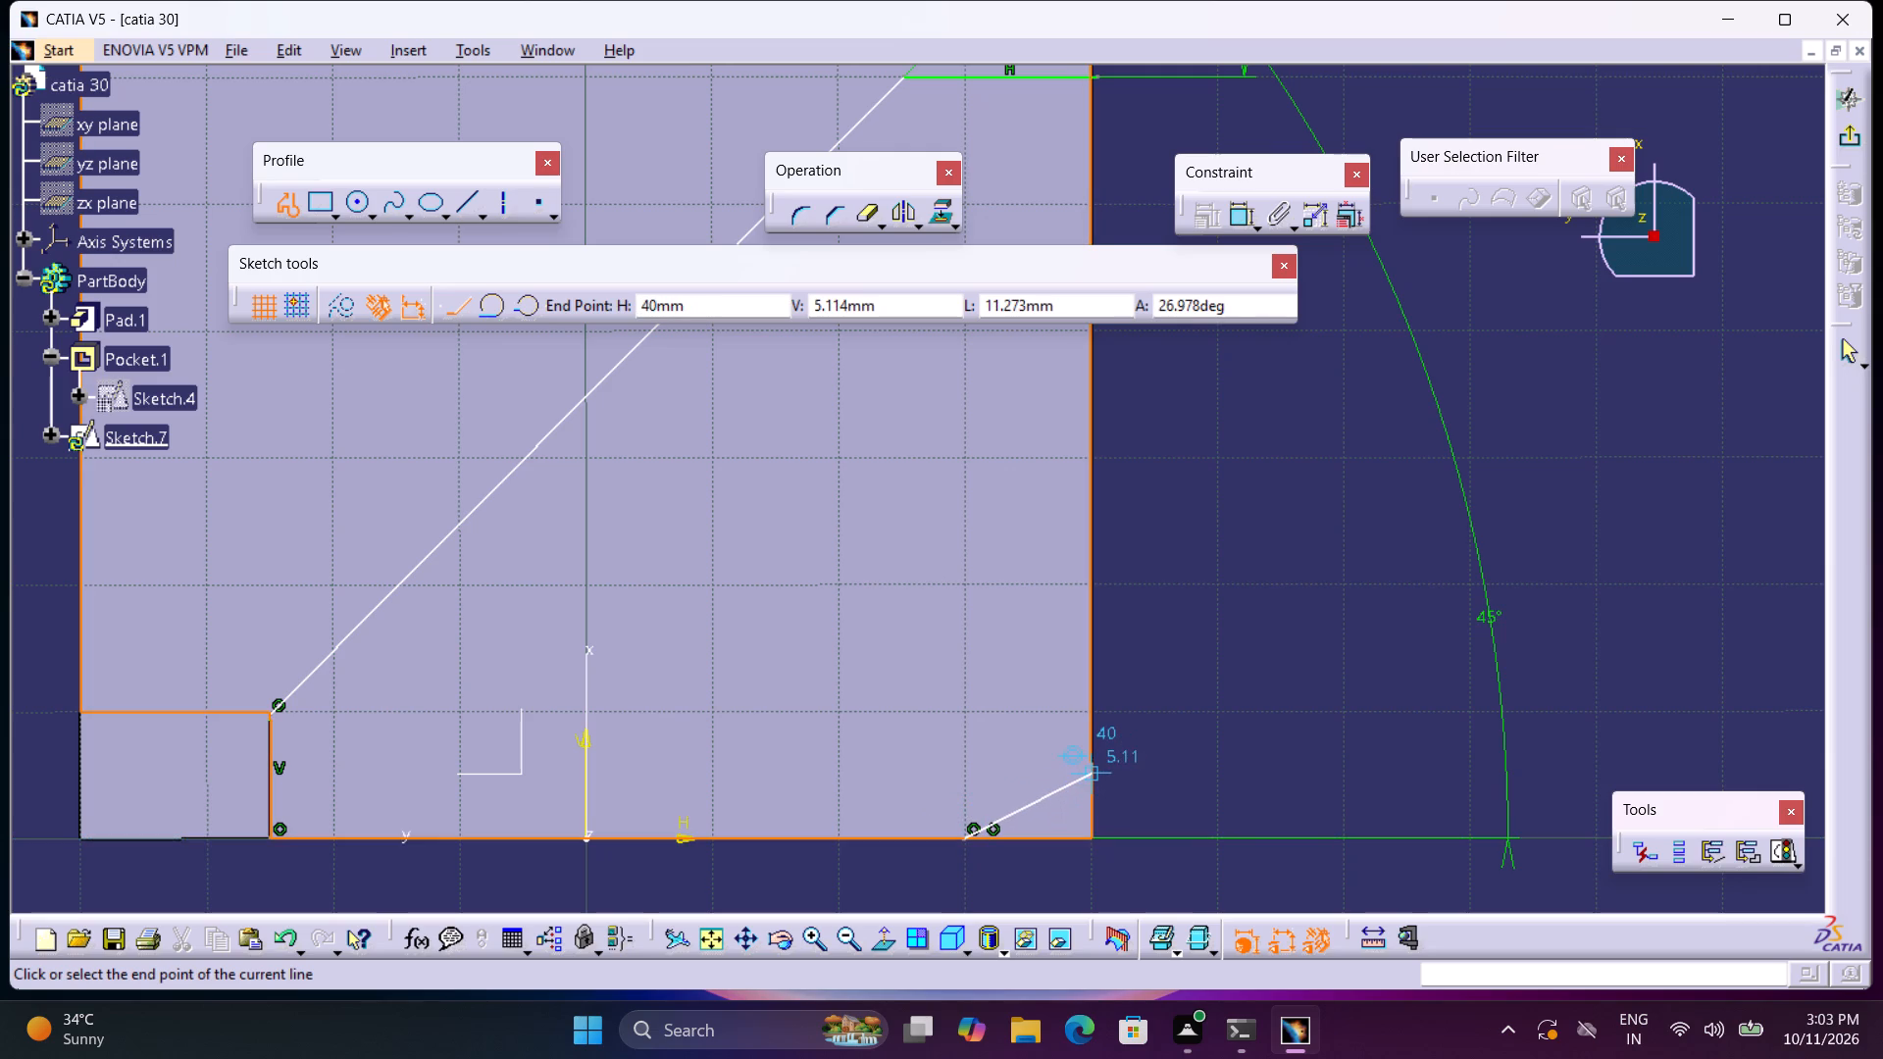
click(1094, 774)
middle_drag(1077, 583, 1126, 925)
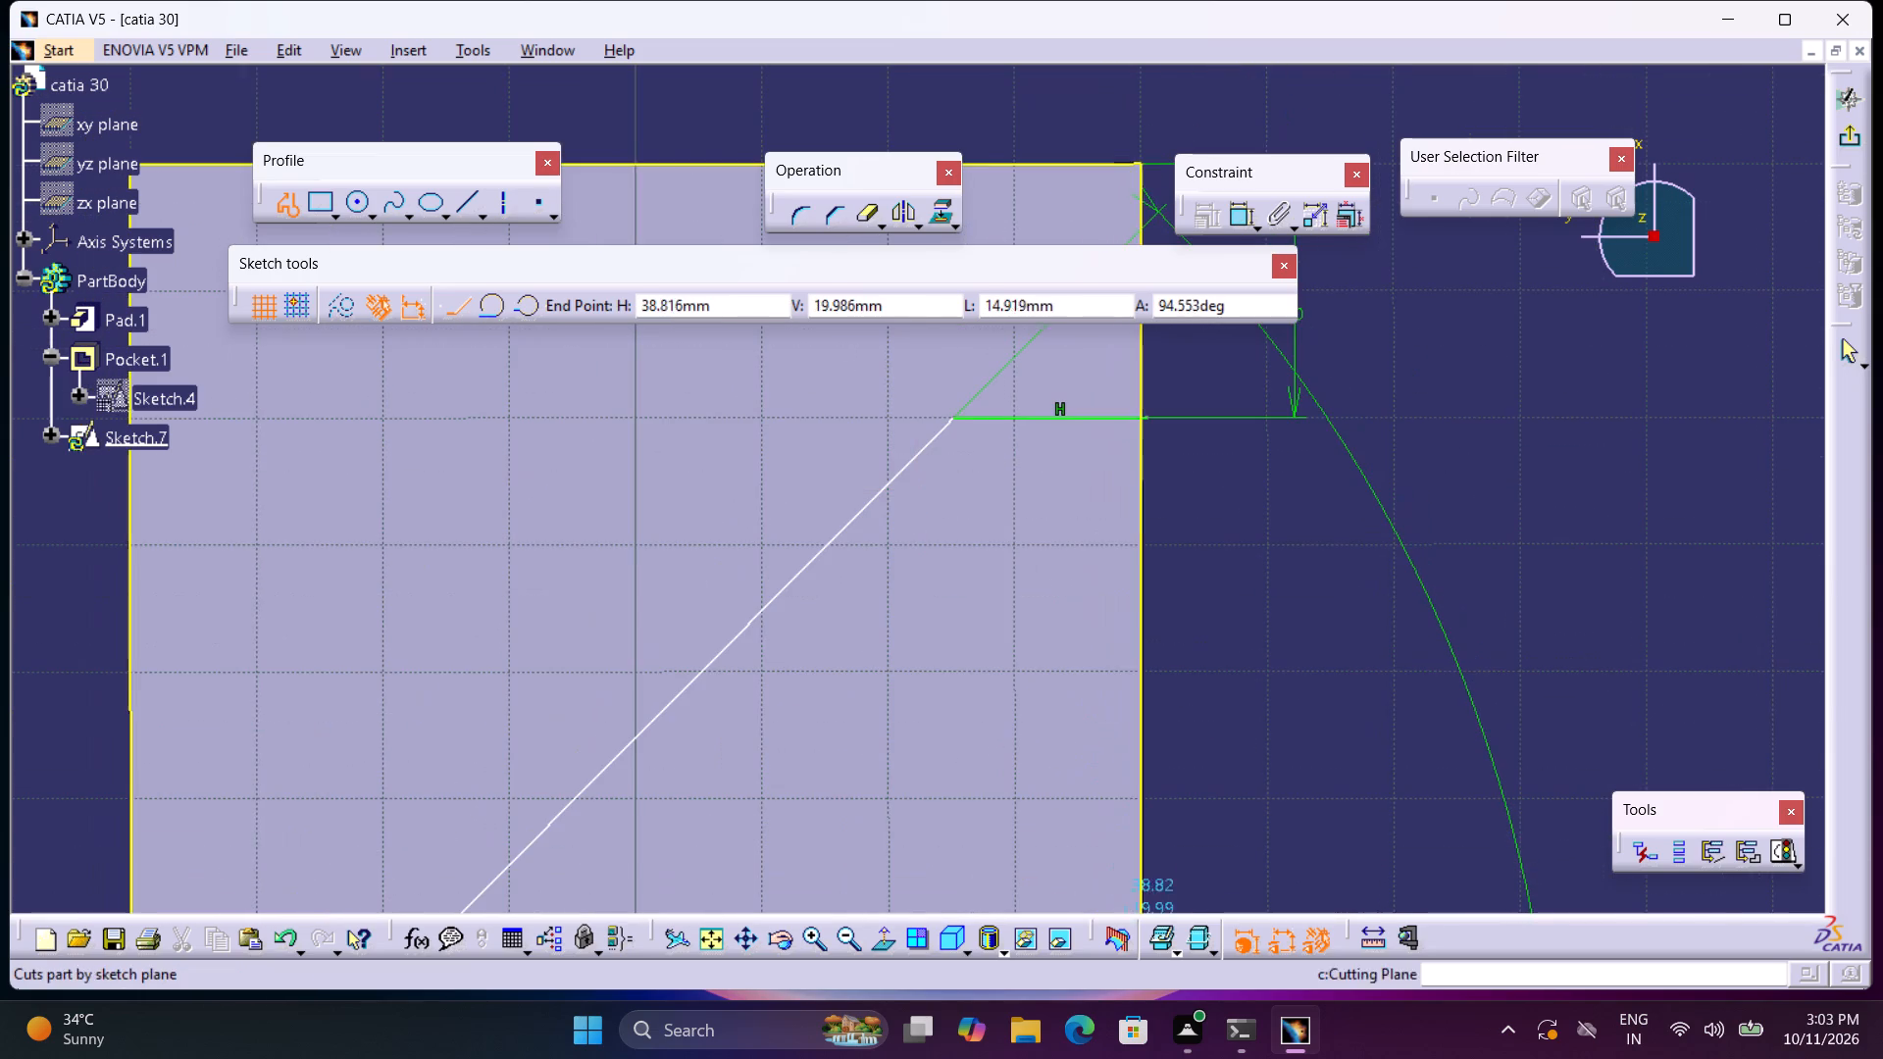
click(1137, 419)
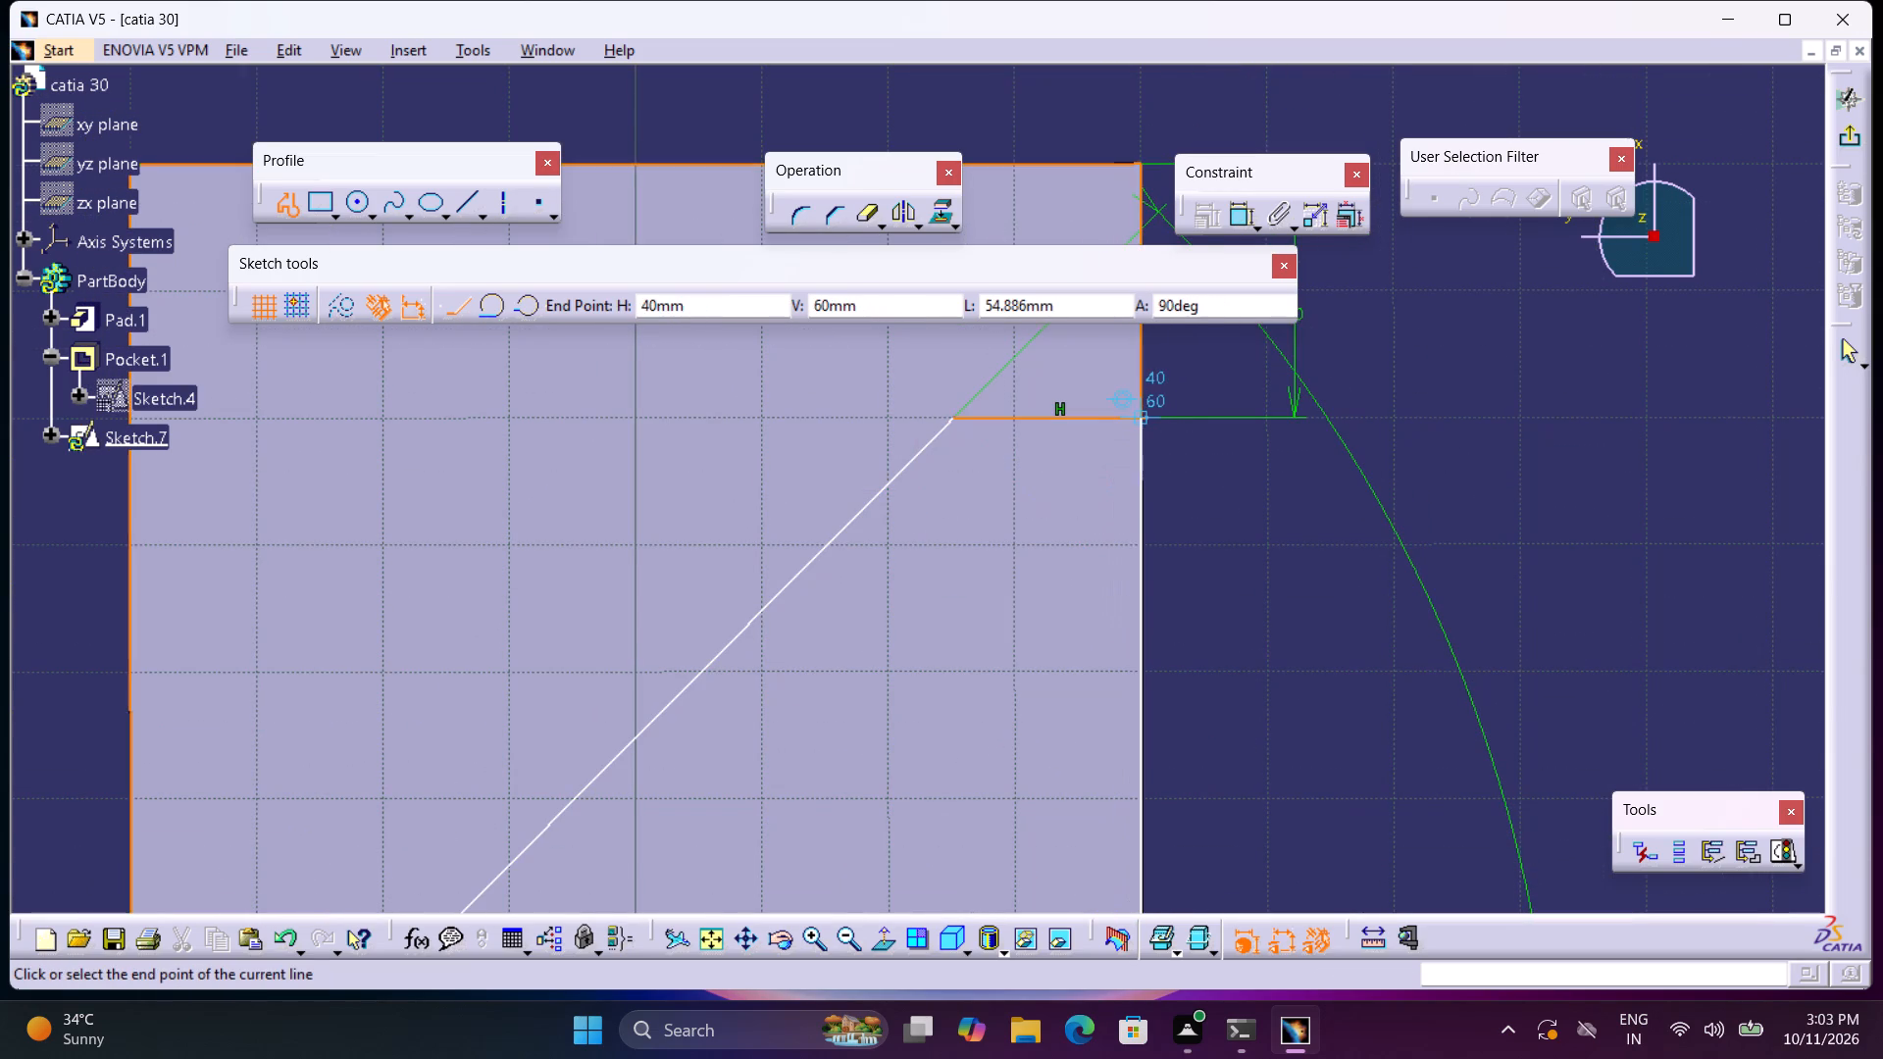
click(289, 201)
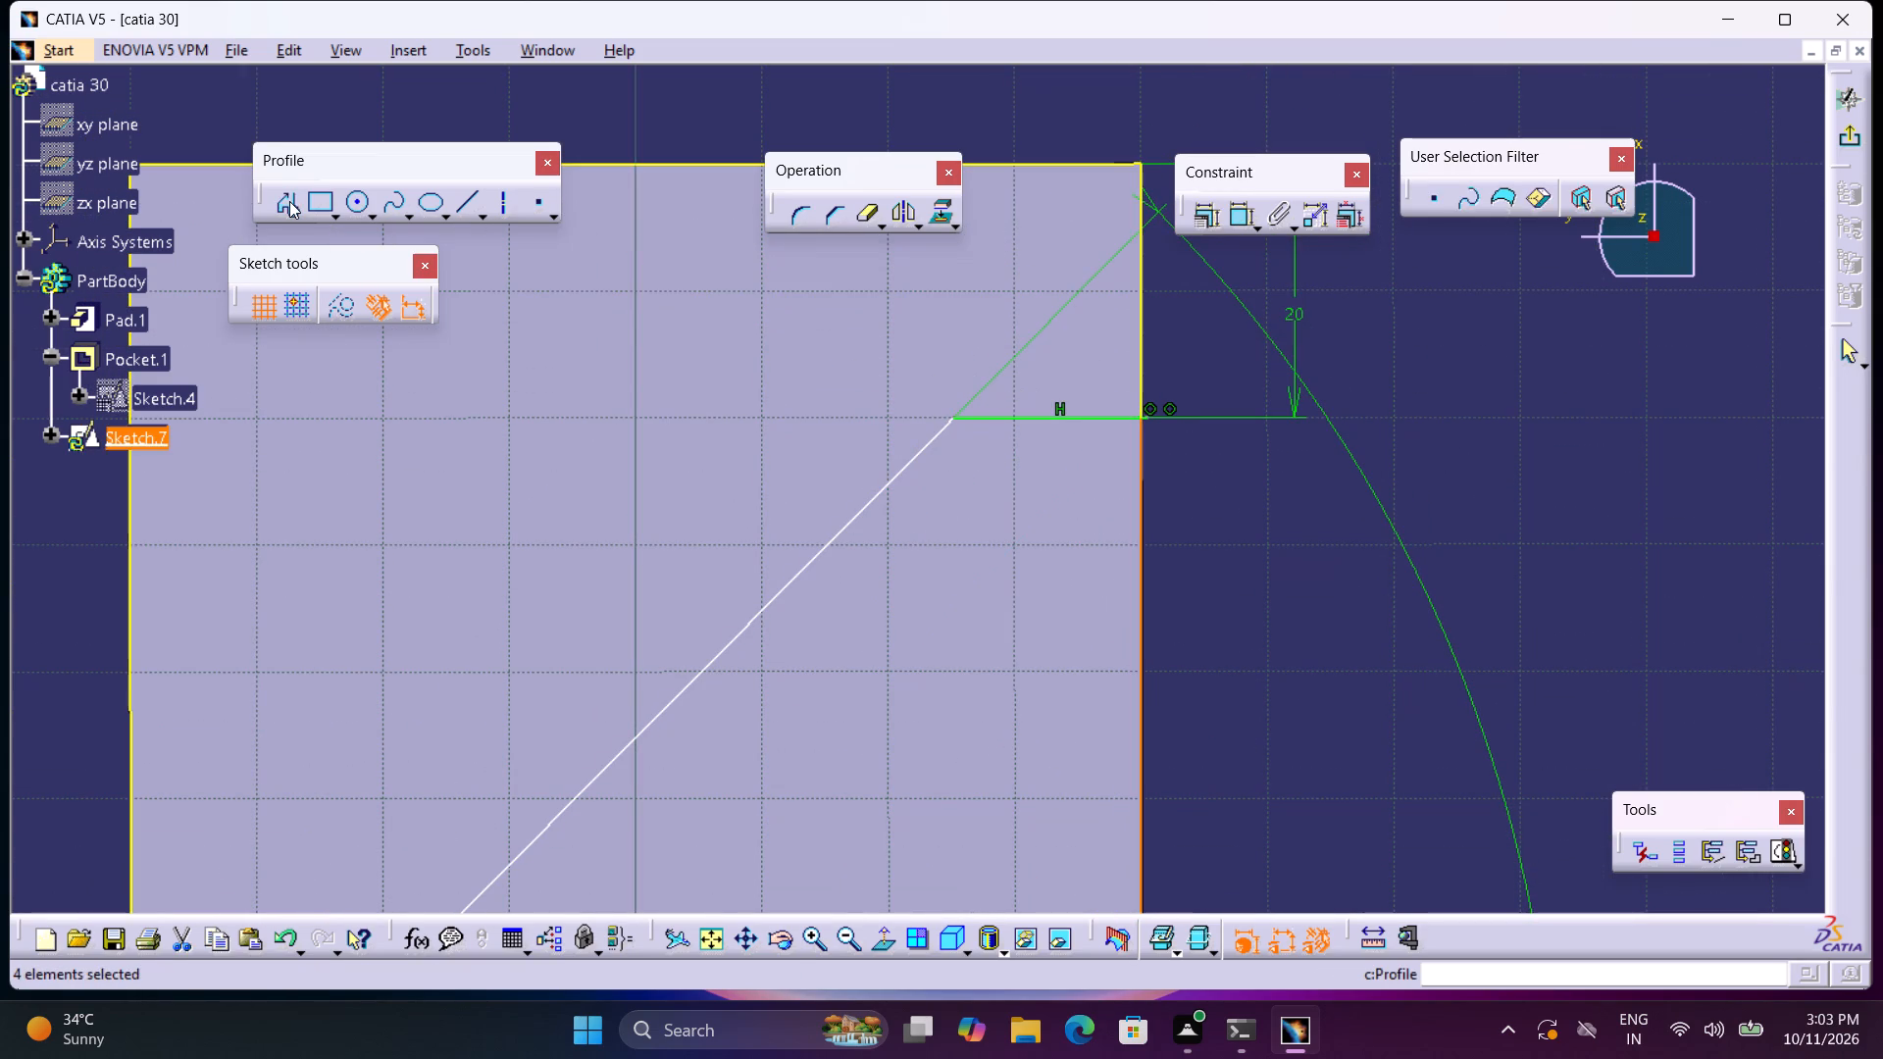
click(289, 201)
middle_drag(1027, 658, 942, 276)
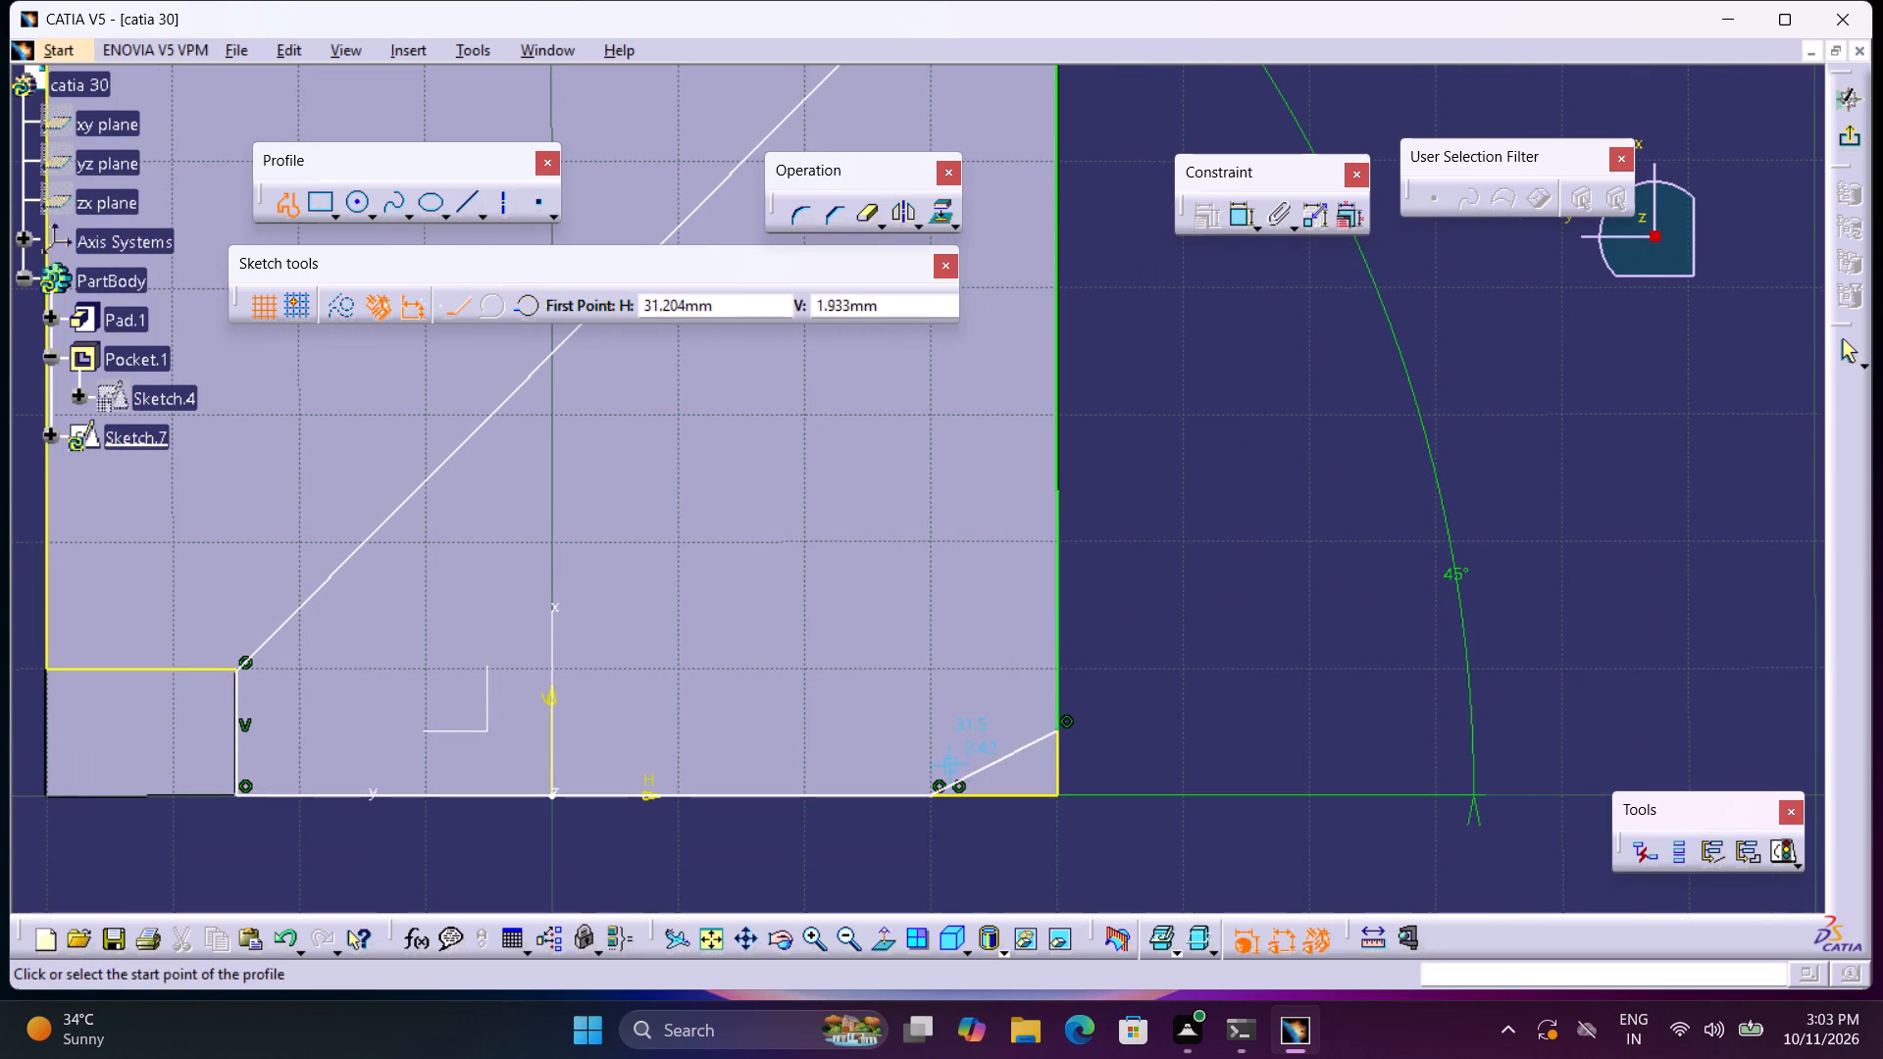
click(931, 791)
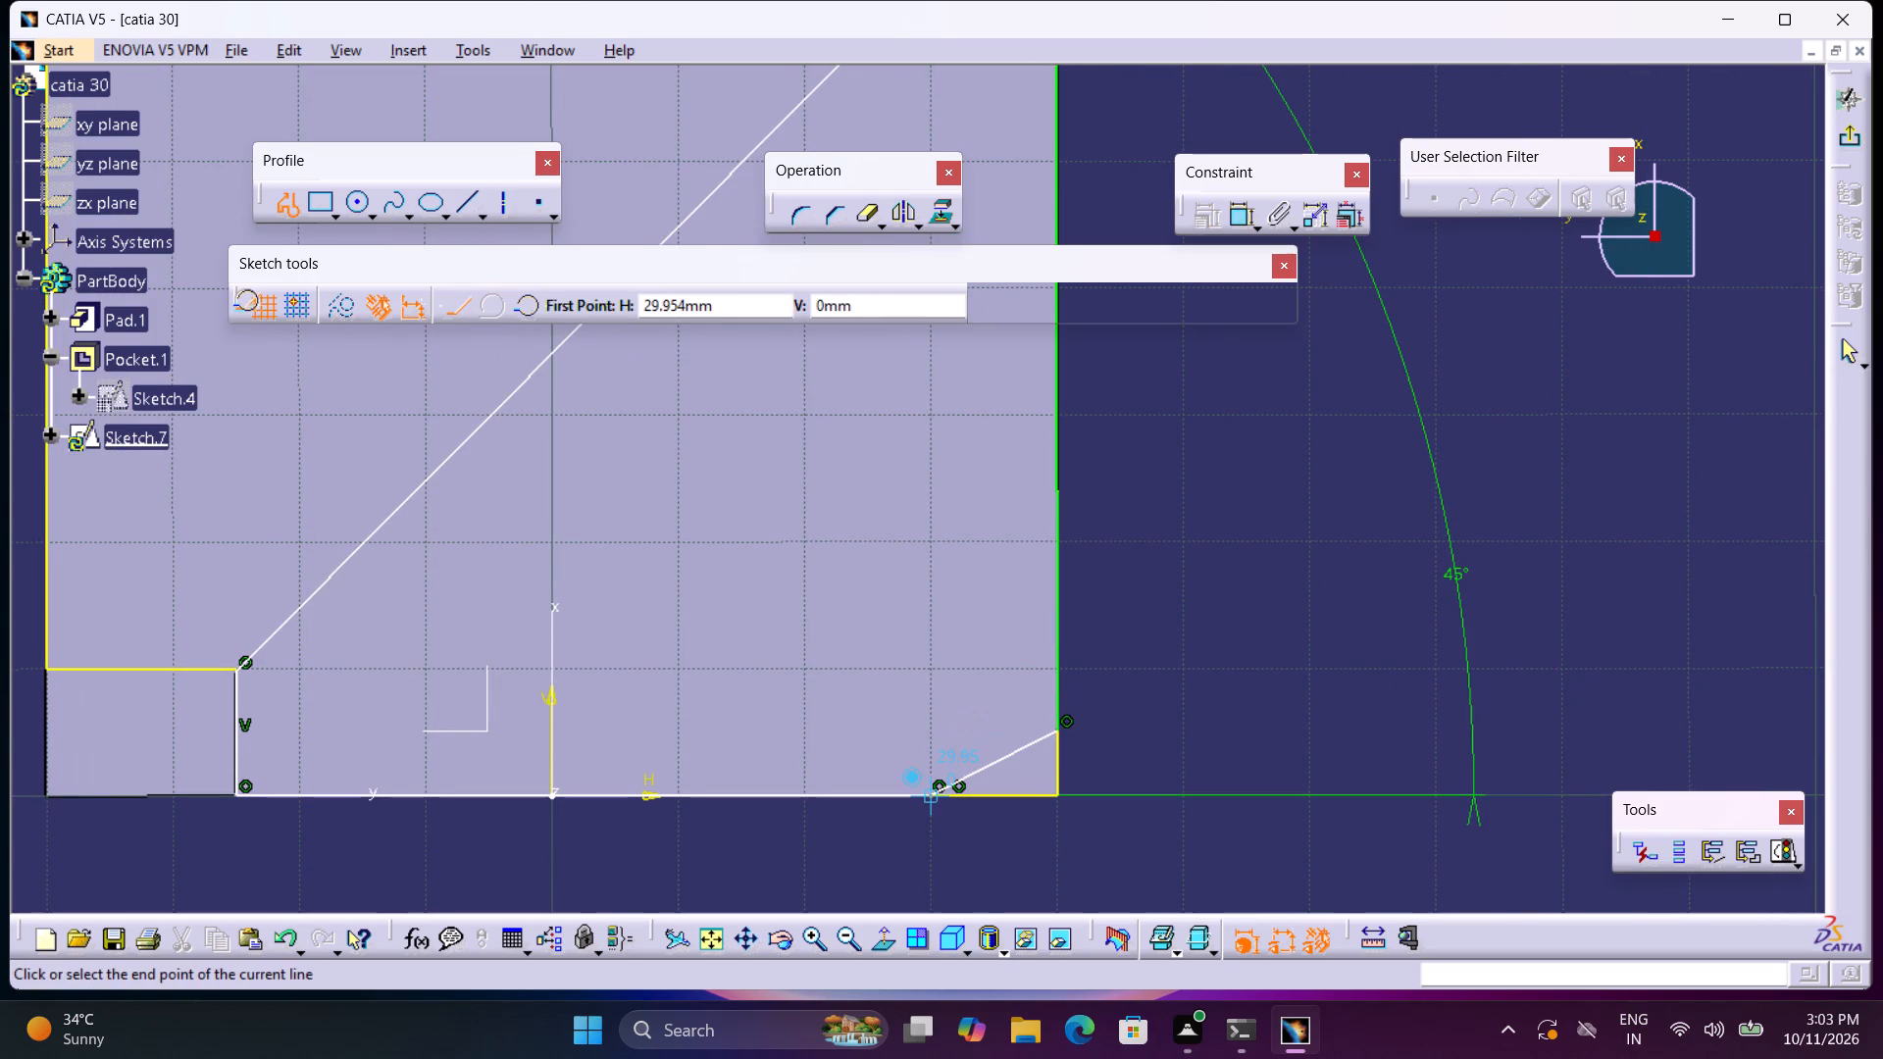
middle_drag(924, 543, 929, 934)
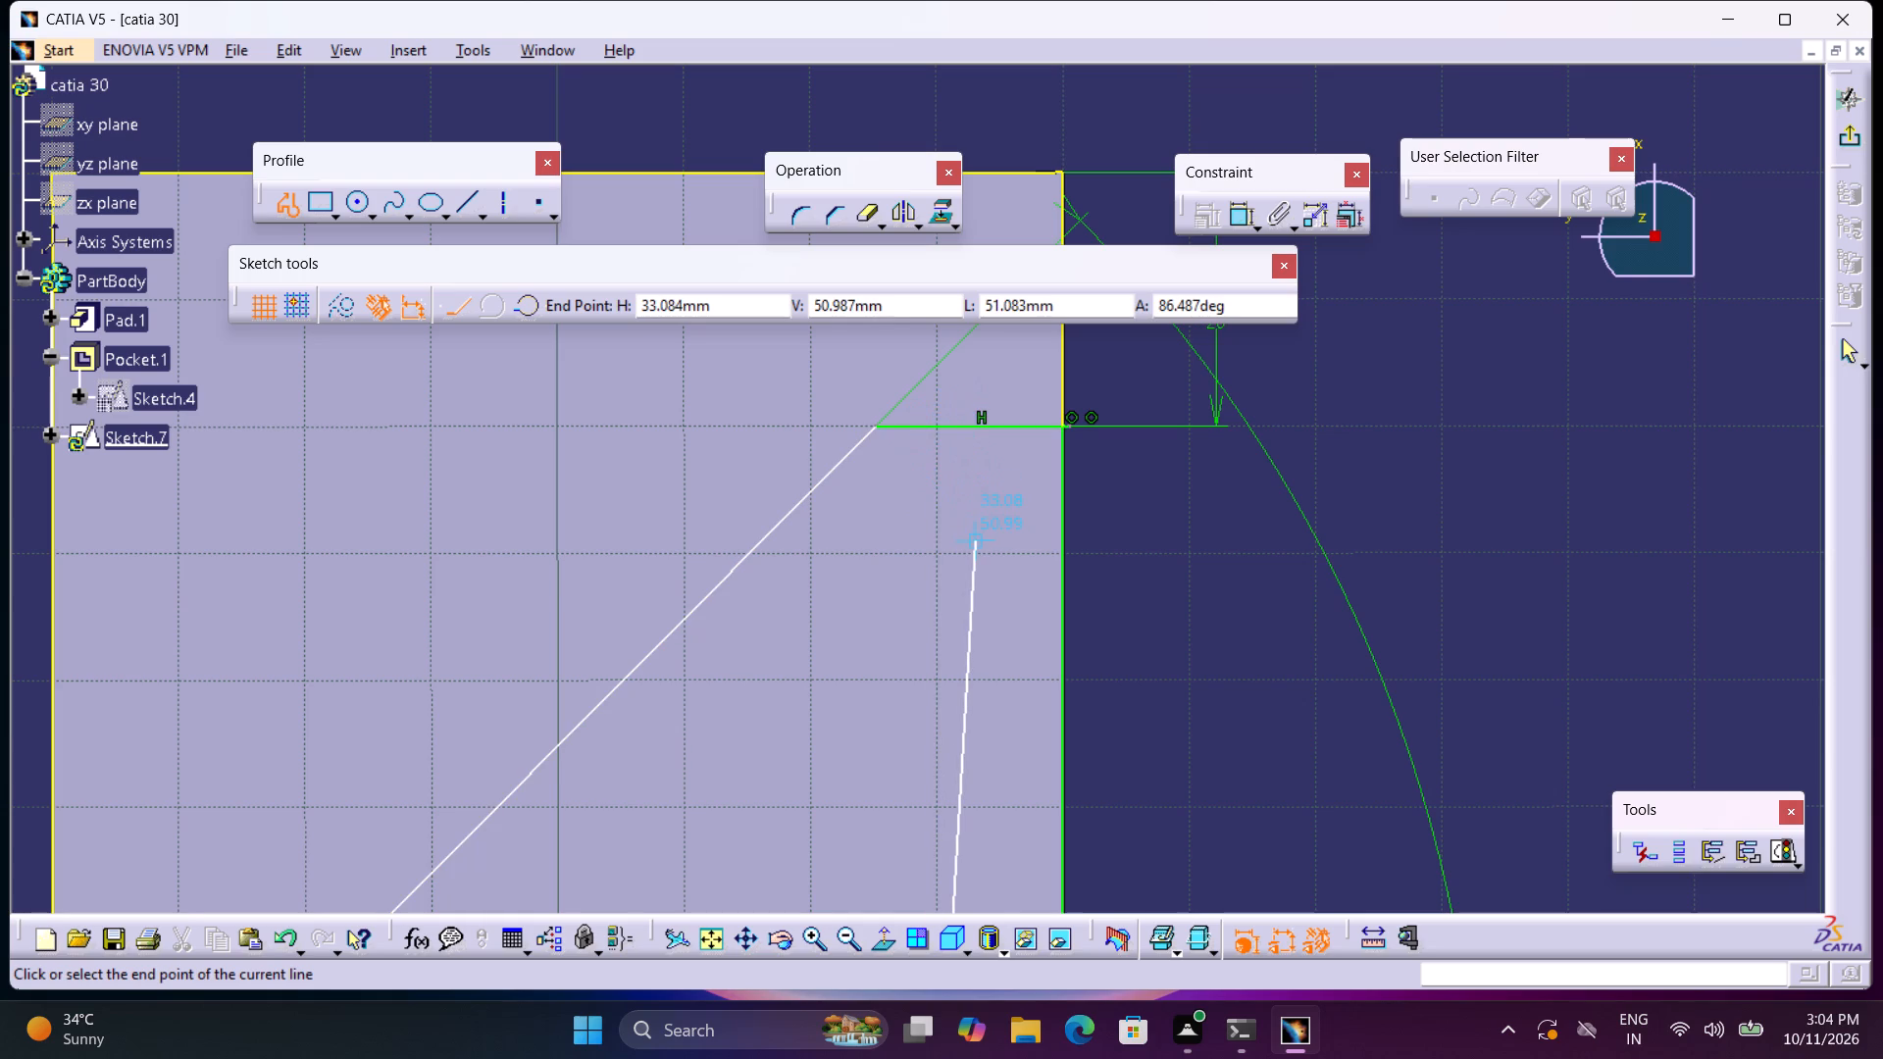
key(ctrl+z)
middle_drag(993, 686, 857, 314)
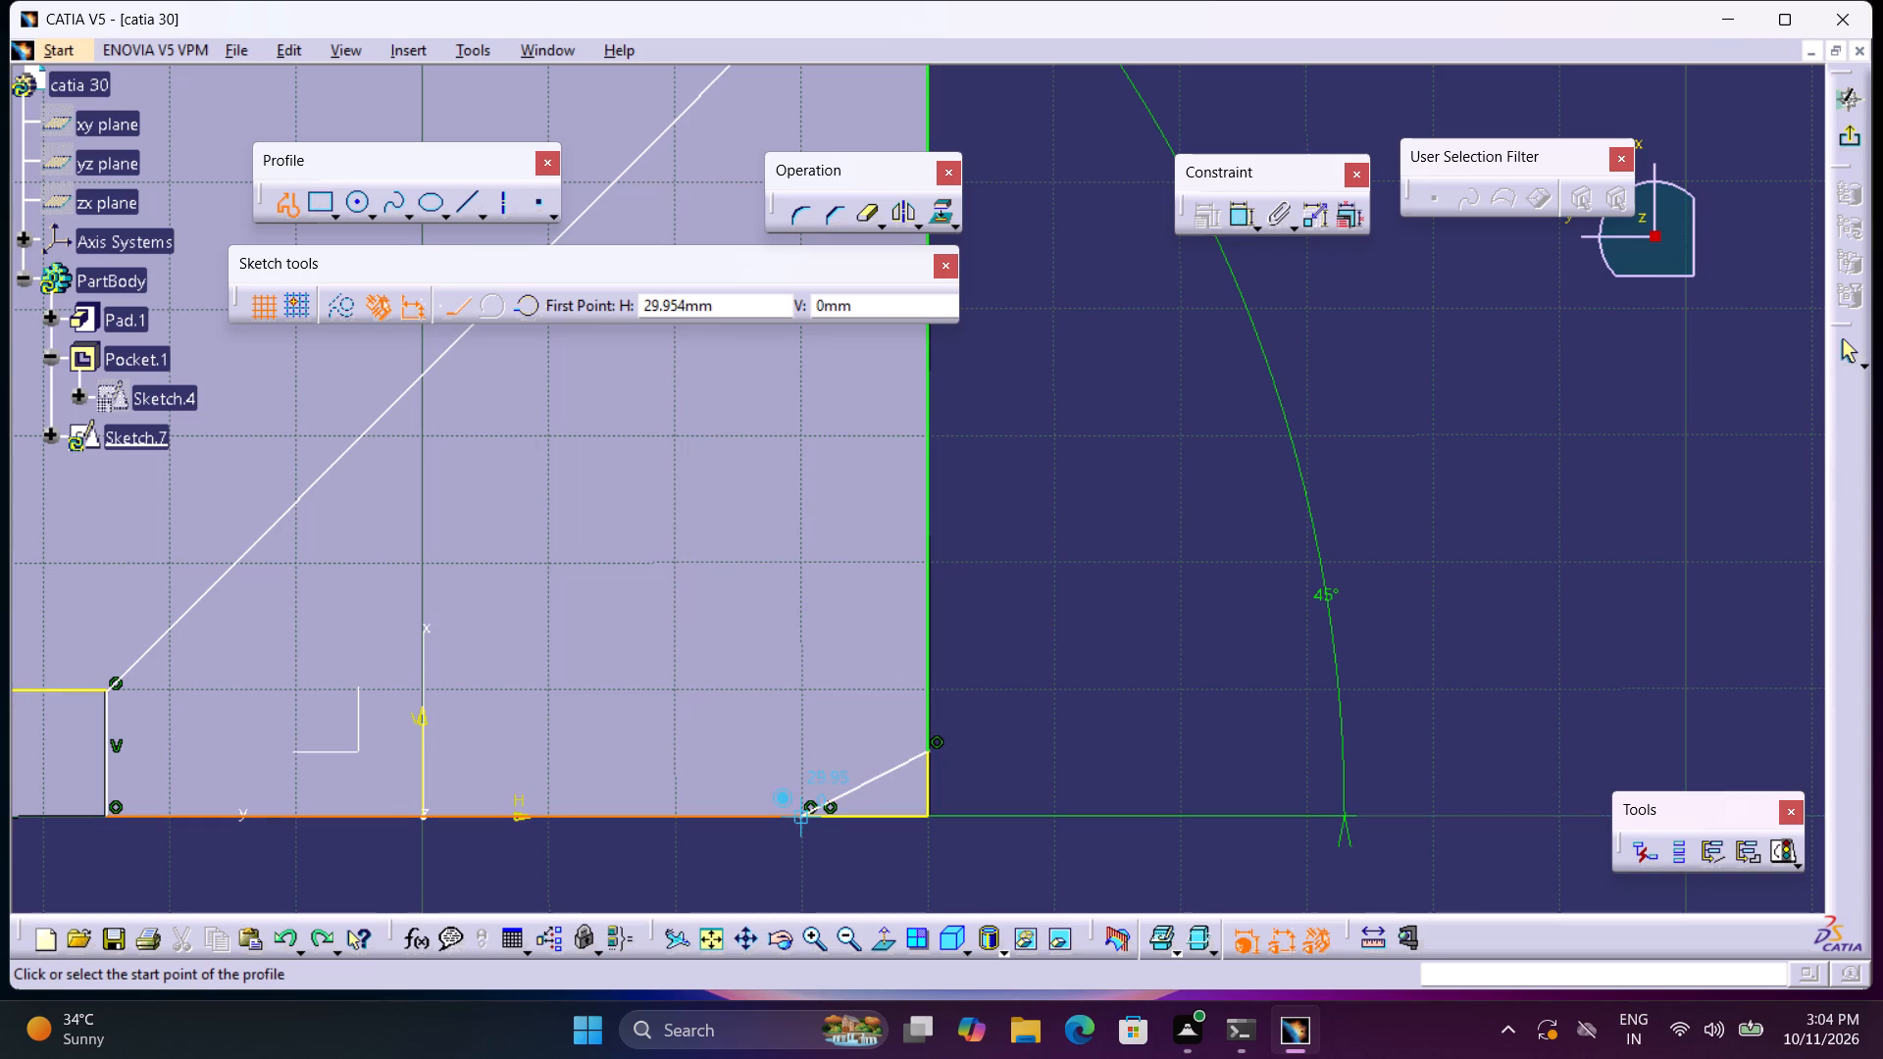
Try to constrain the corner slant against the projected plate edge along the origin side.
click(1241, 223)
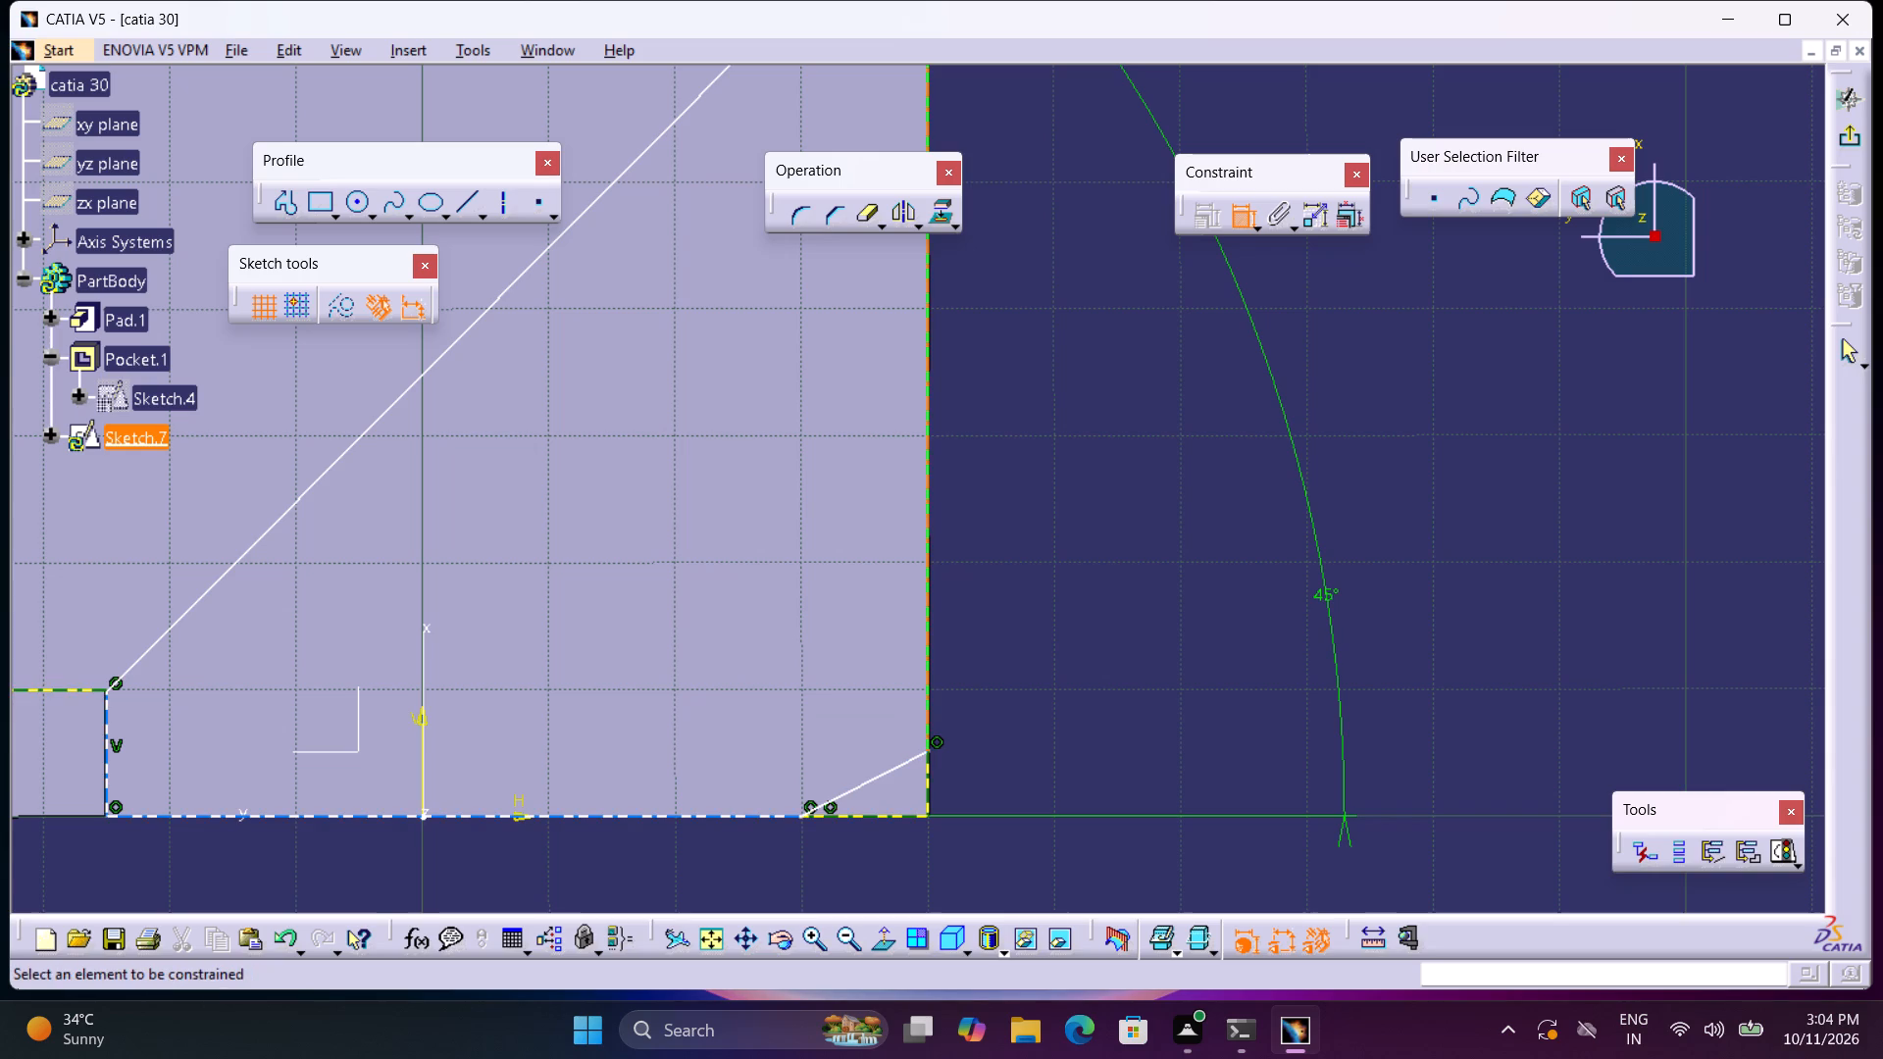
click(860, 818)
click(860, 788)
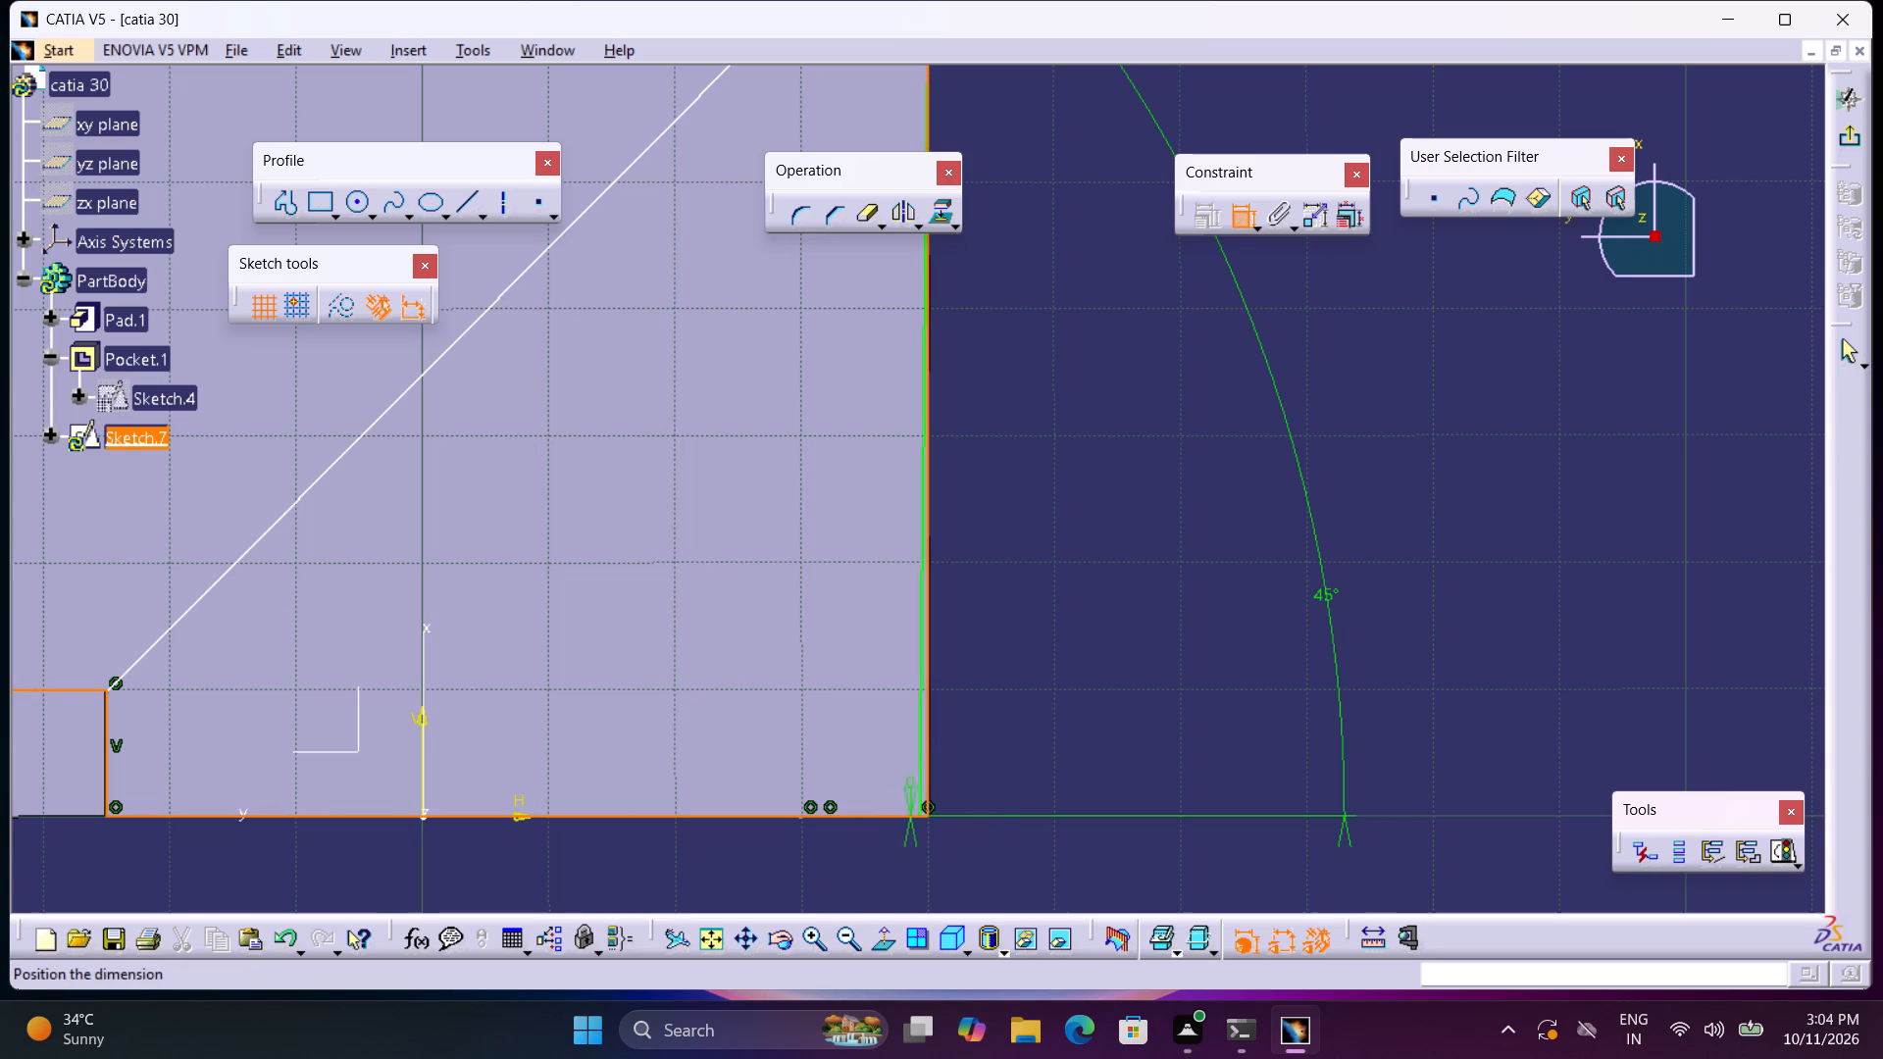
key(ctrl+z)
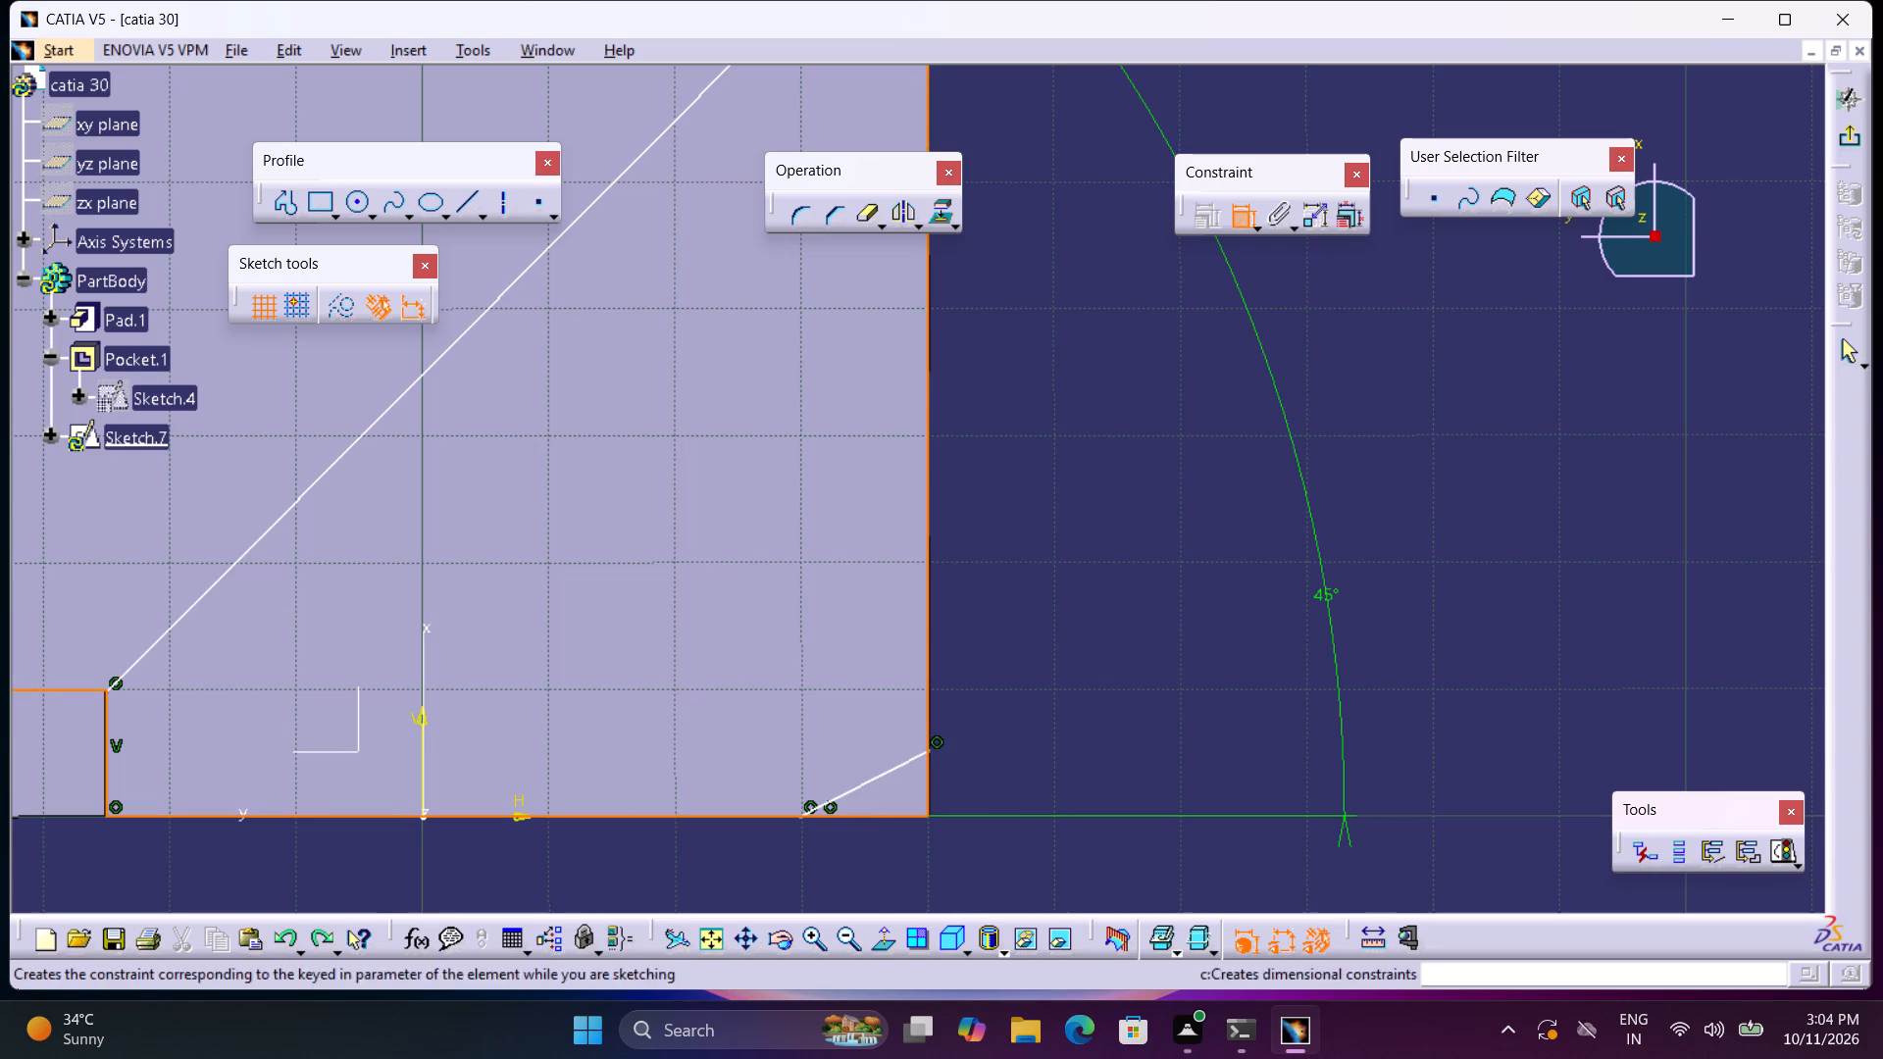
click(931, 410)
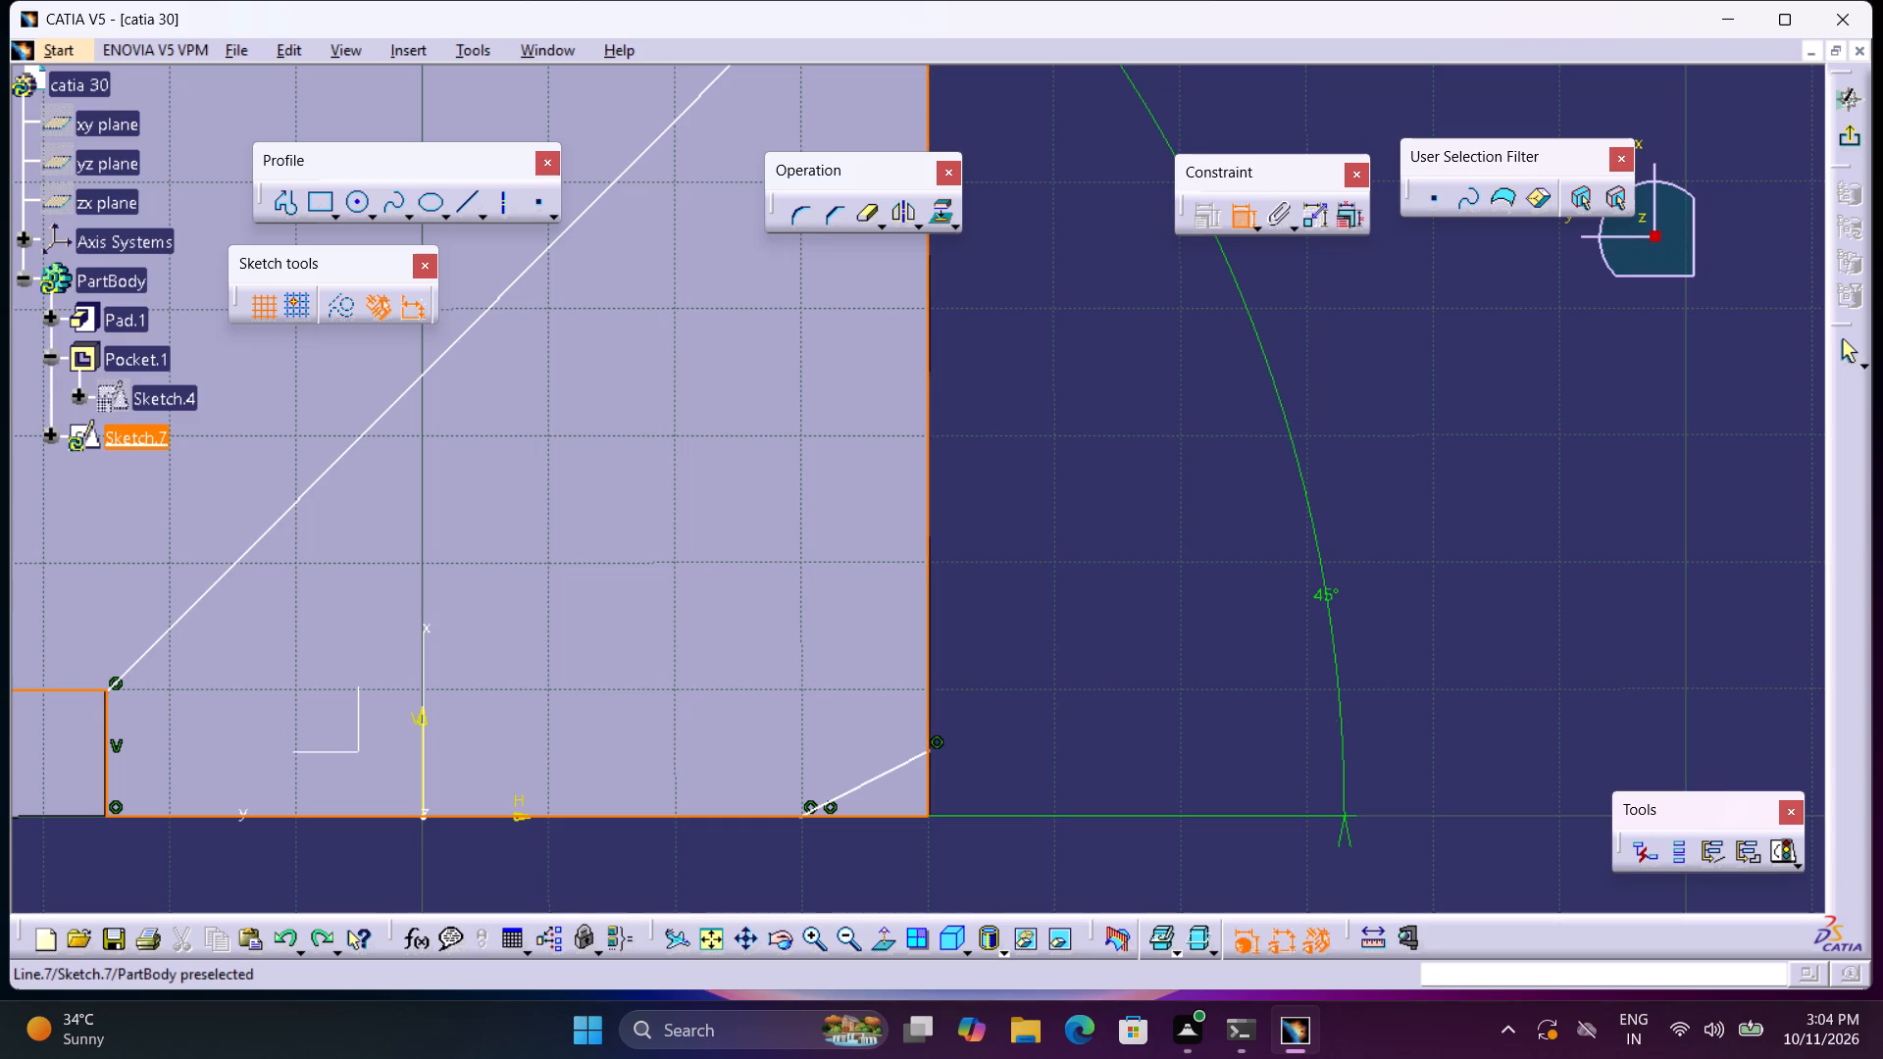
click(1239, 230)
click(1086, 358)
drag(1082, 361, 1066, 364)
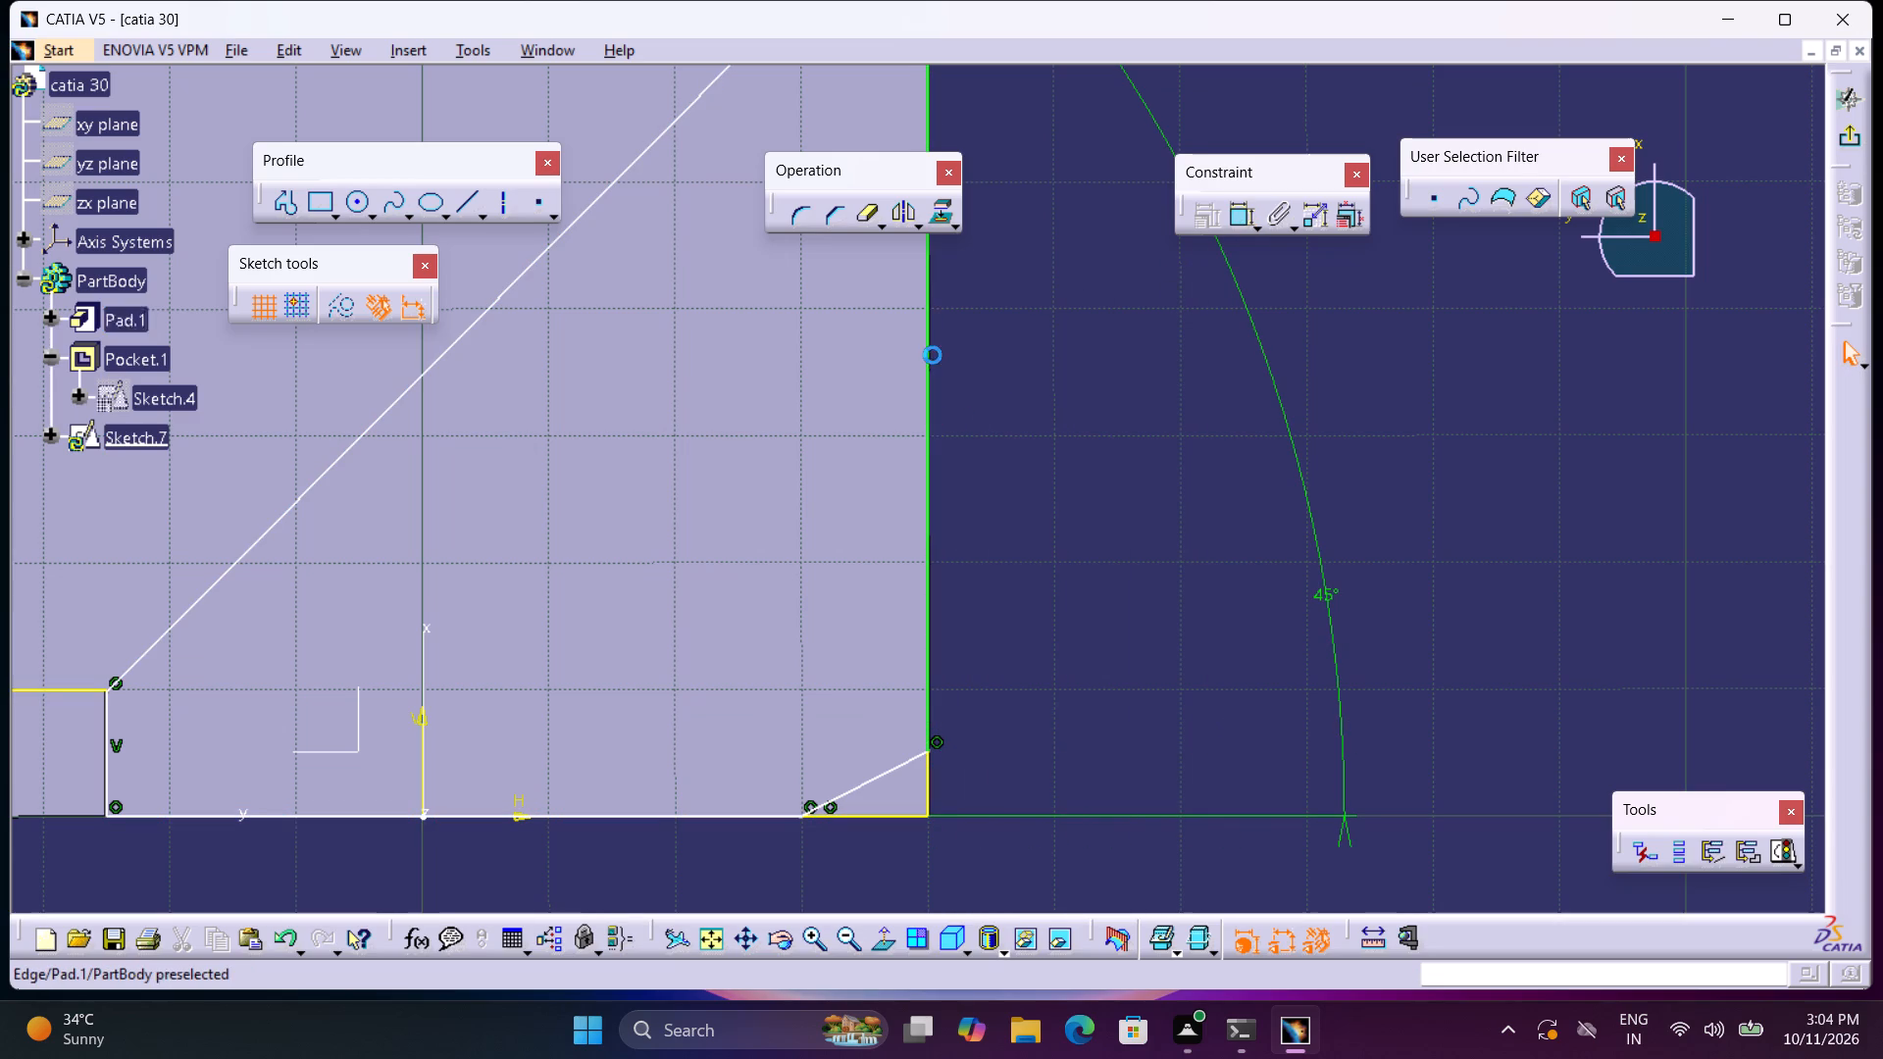
Delete the projected plate outline from the sketch.
click(933, 355)
middle_drag(785, 501, 1075, 524)
middle_click(1075, 524)
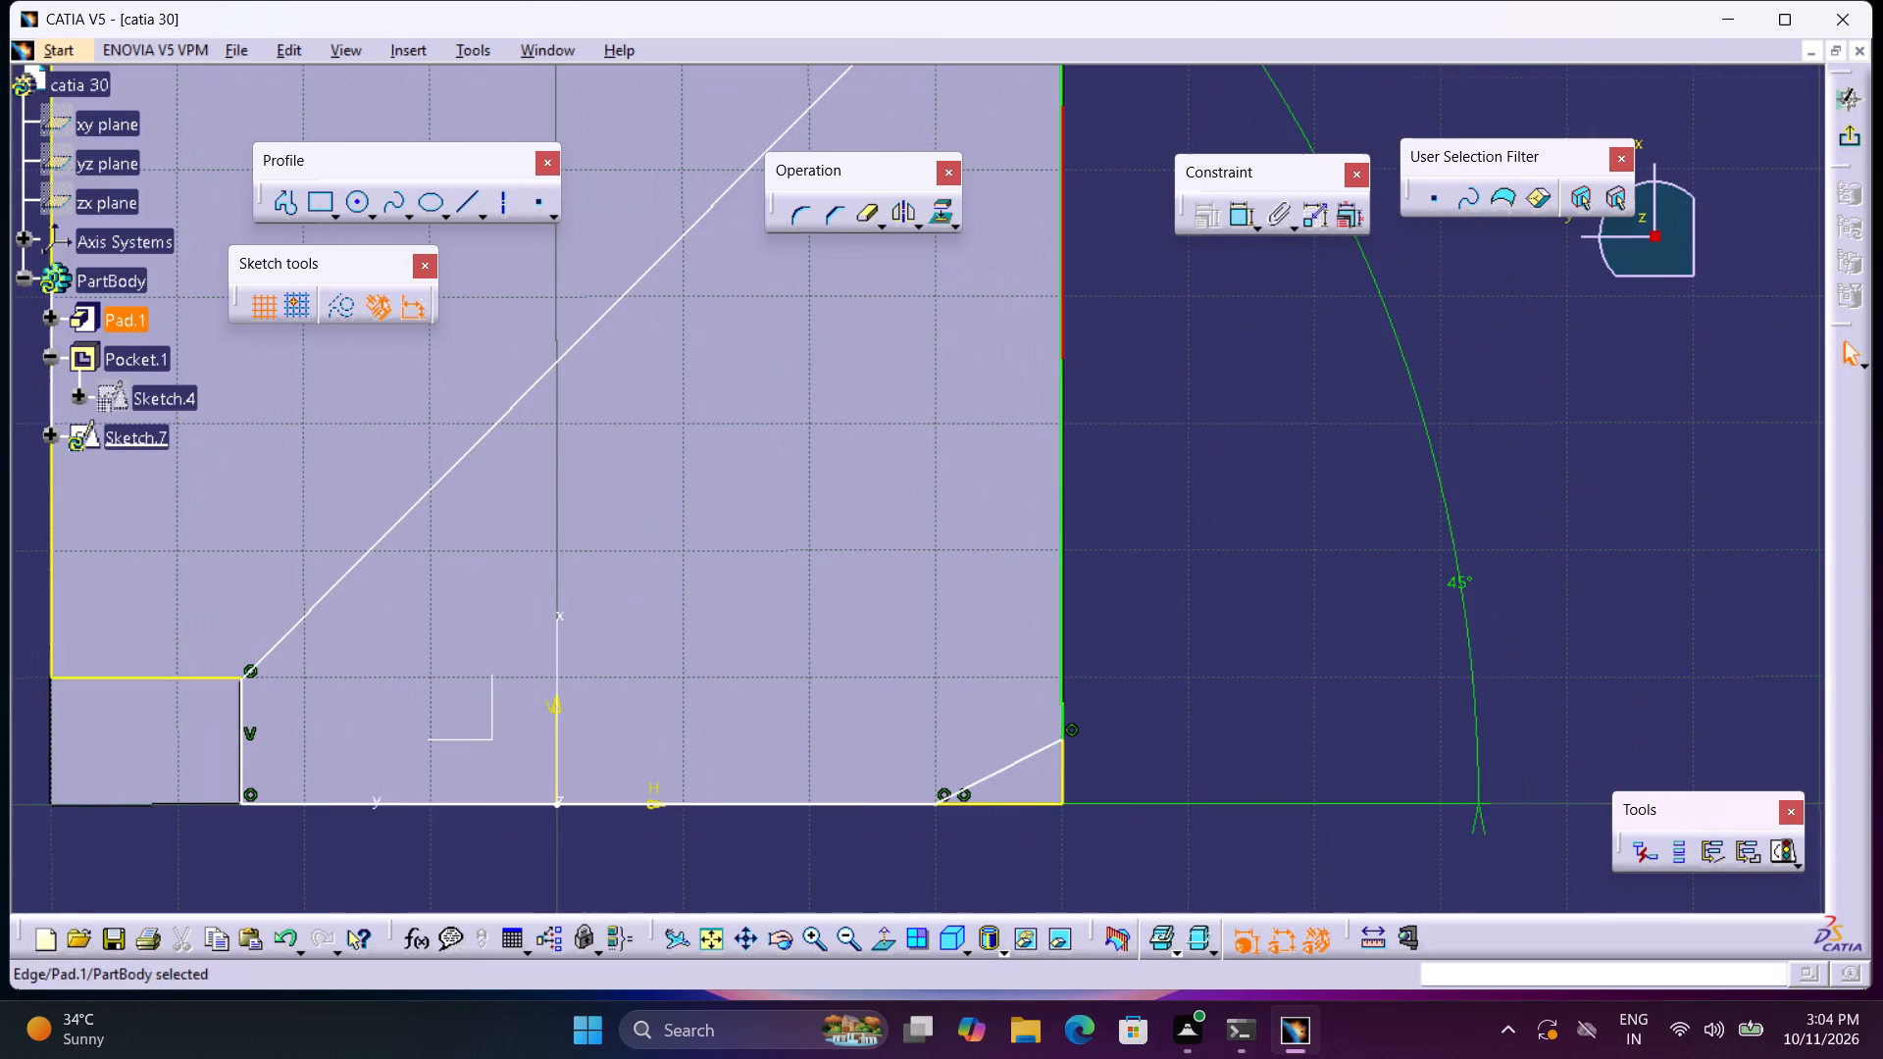
key(Delete)
double_click(1106, 514)
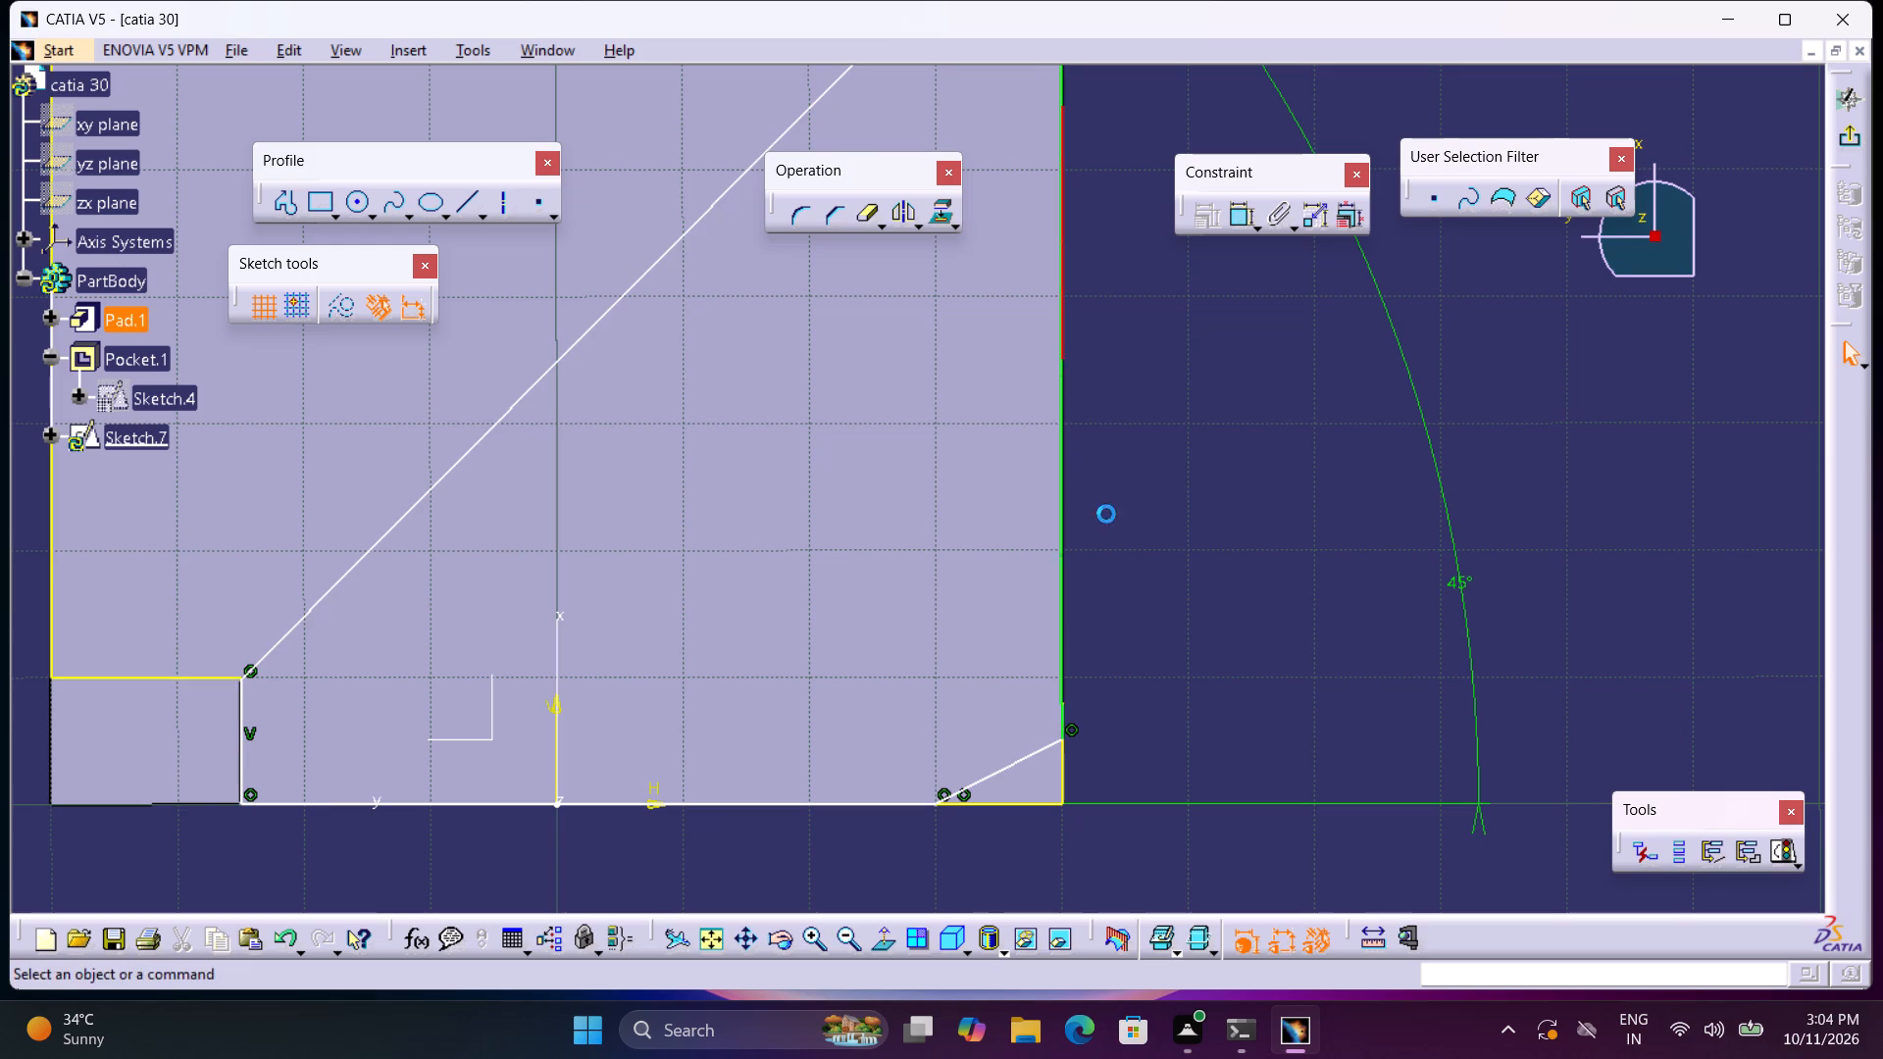
click(85, 674)
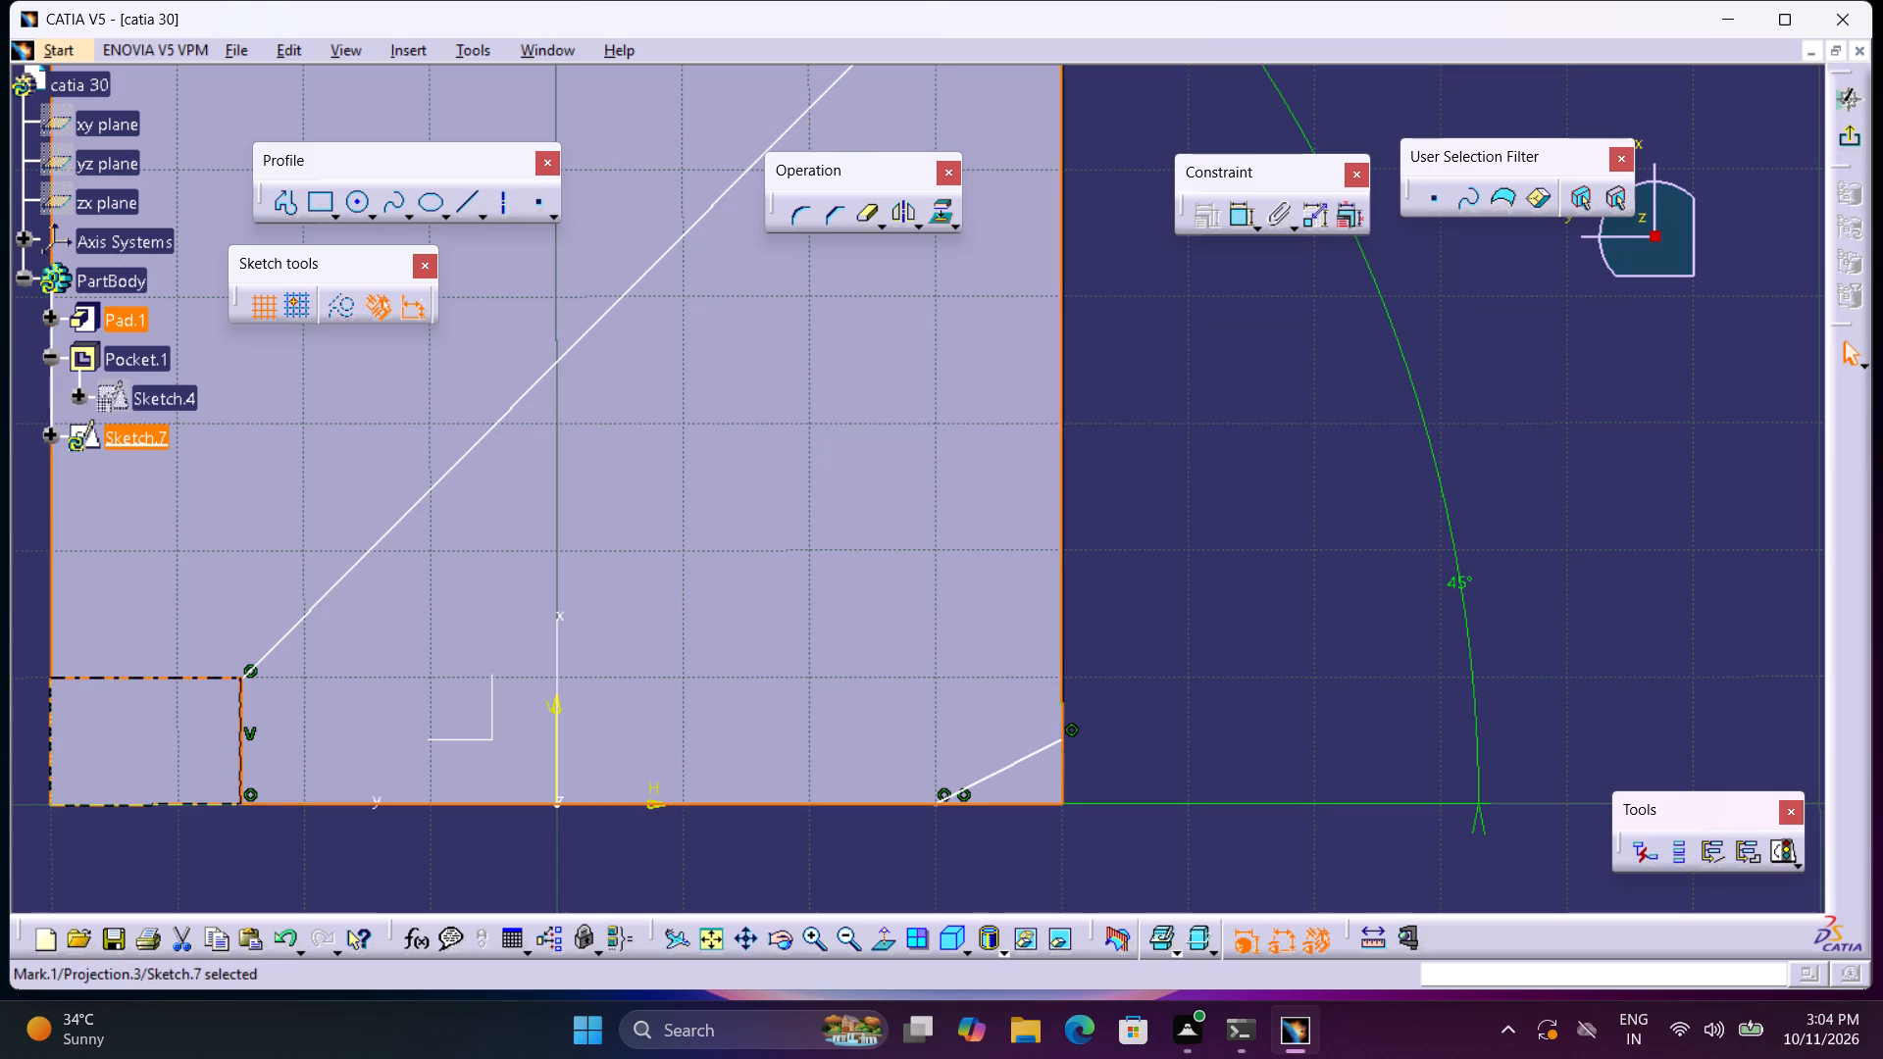
key(Delete)
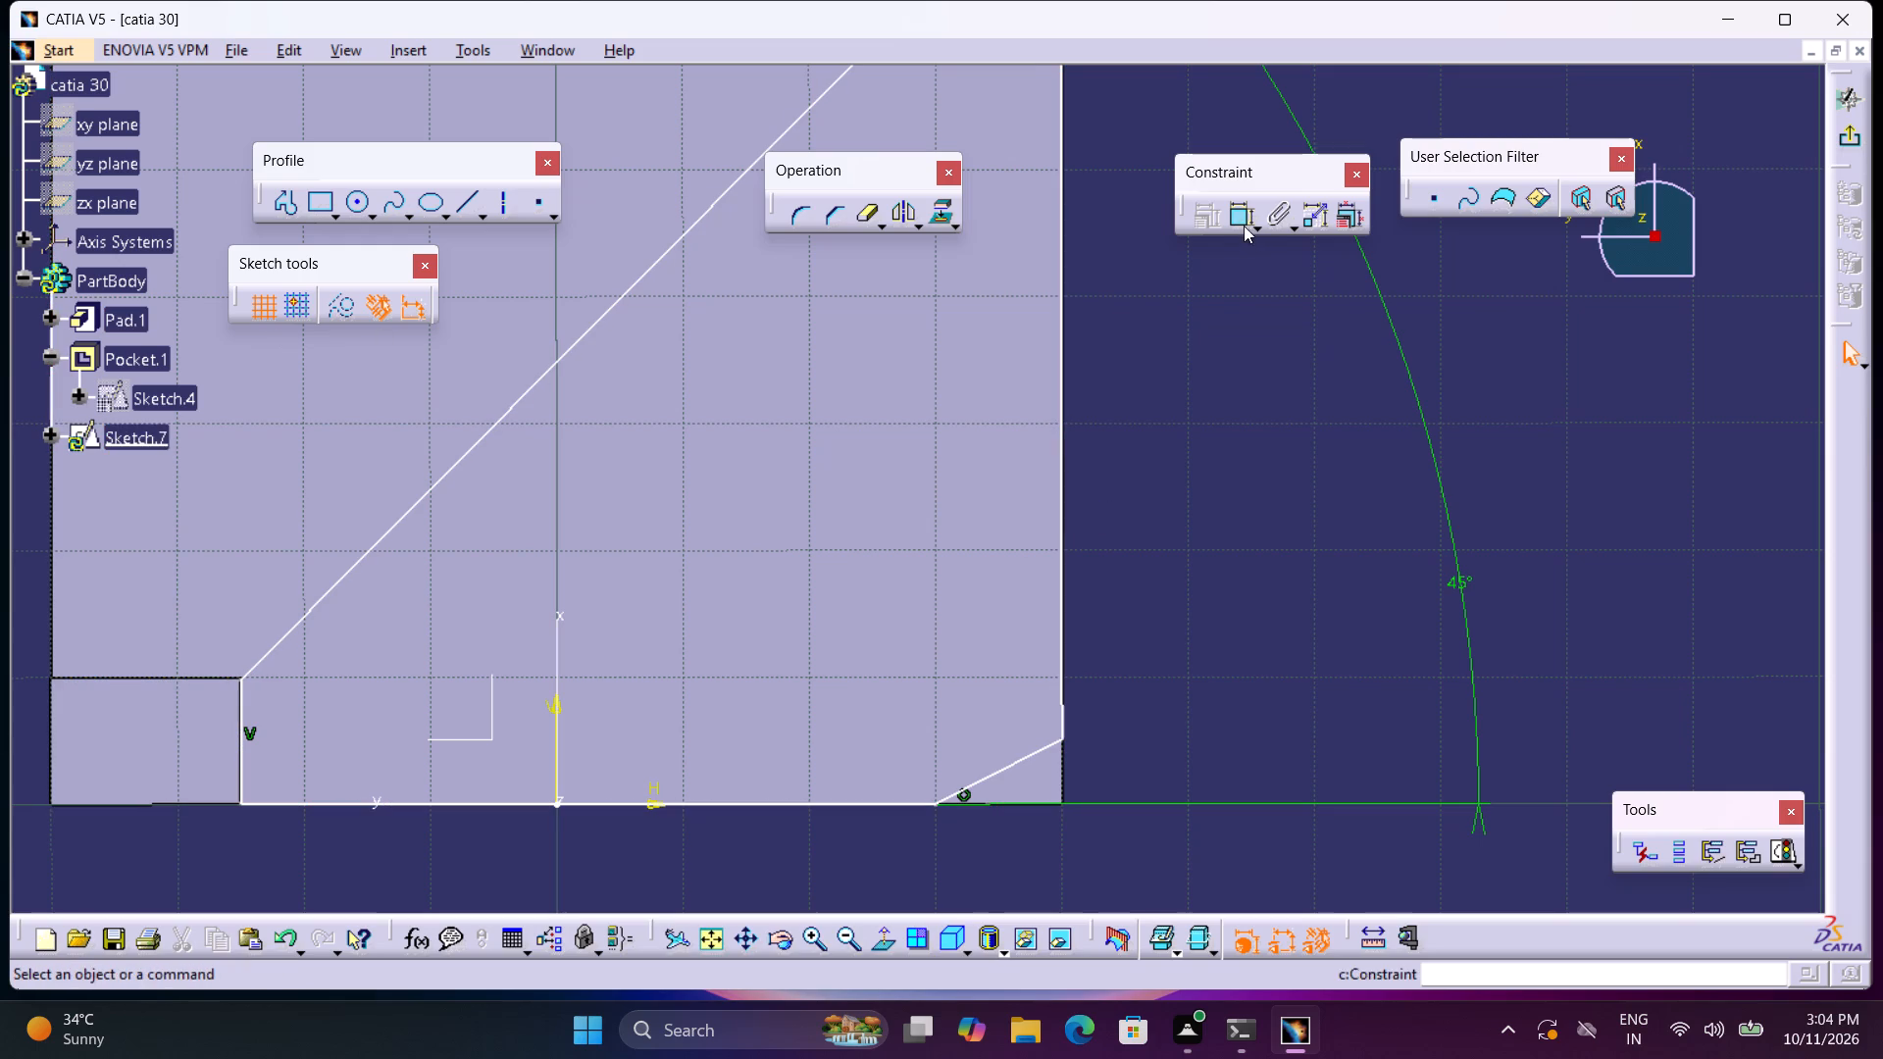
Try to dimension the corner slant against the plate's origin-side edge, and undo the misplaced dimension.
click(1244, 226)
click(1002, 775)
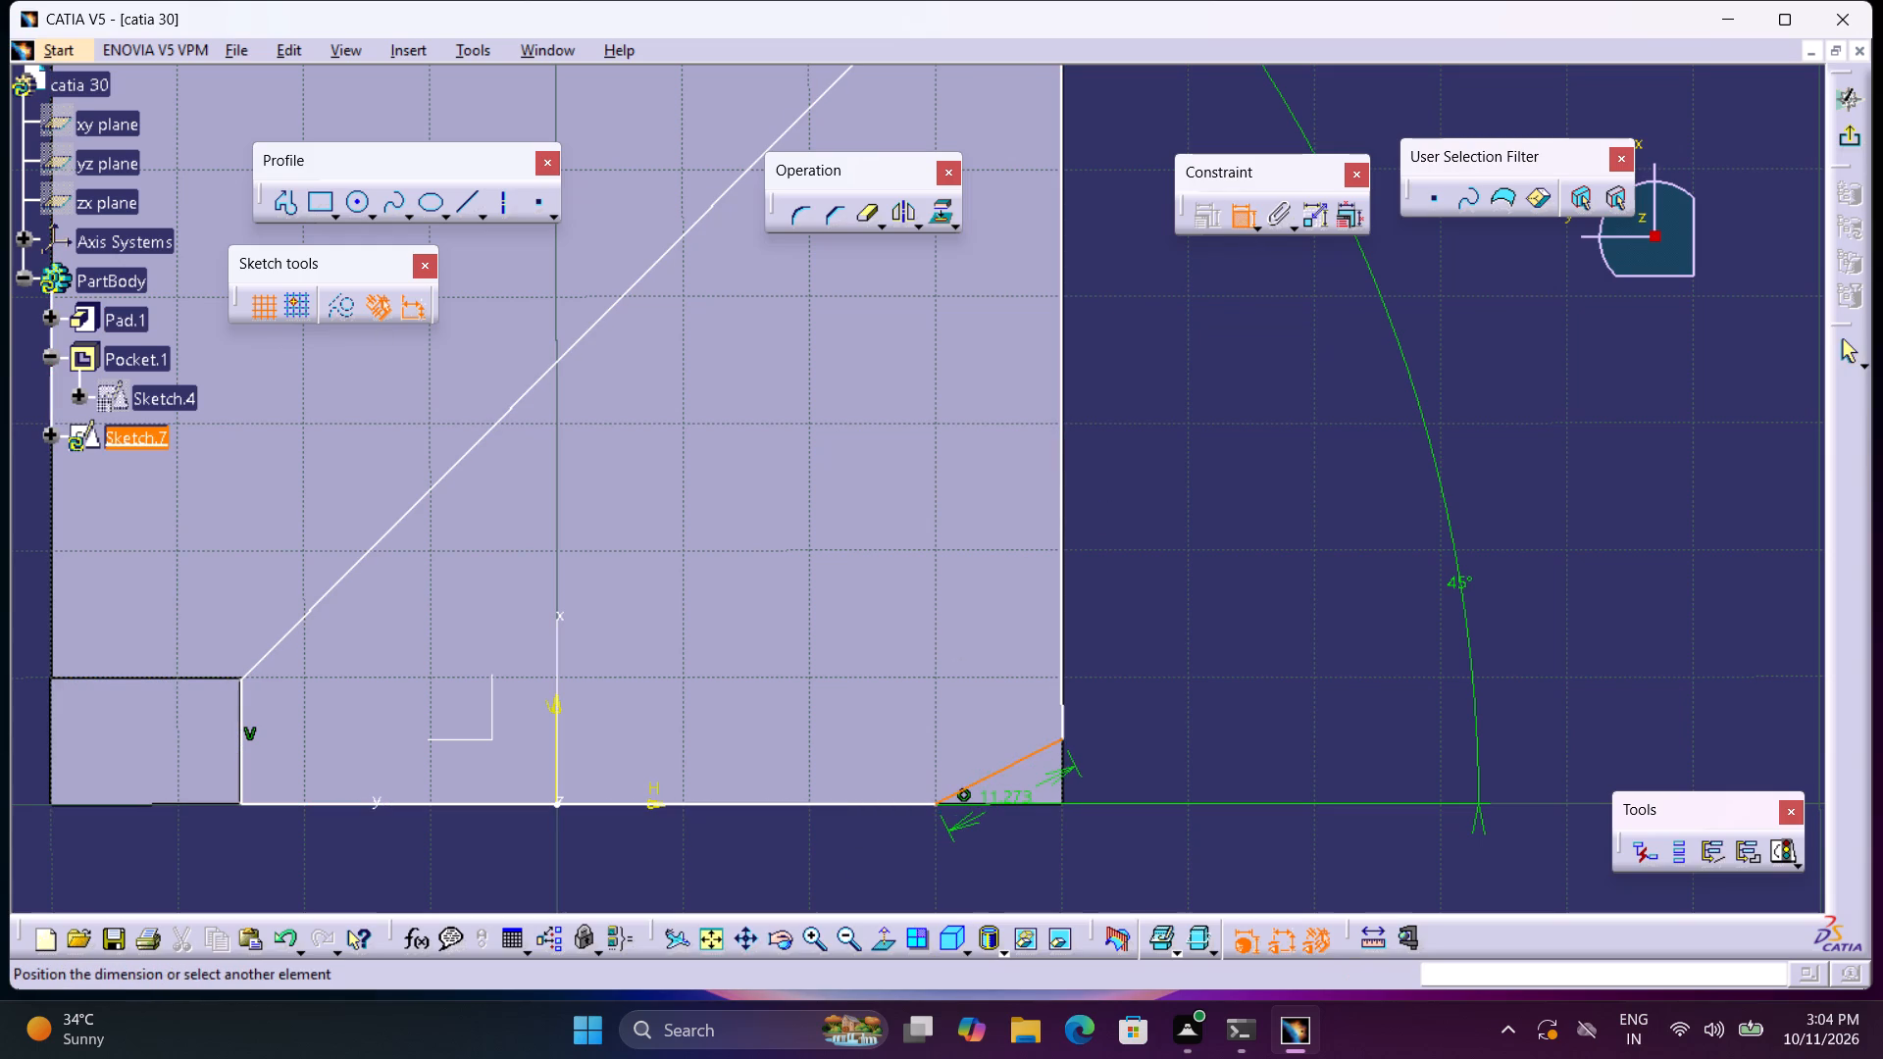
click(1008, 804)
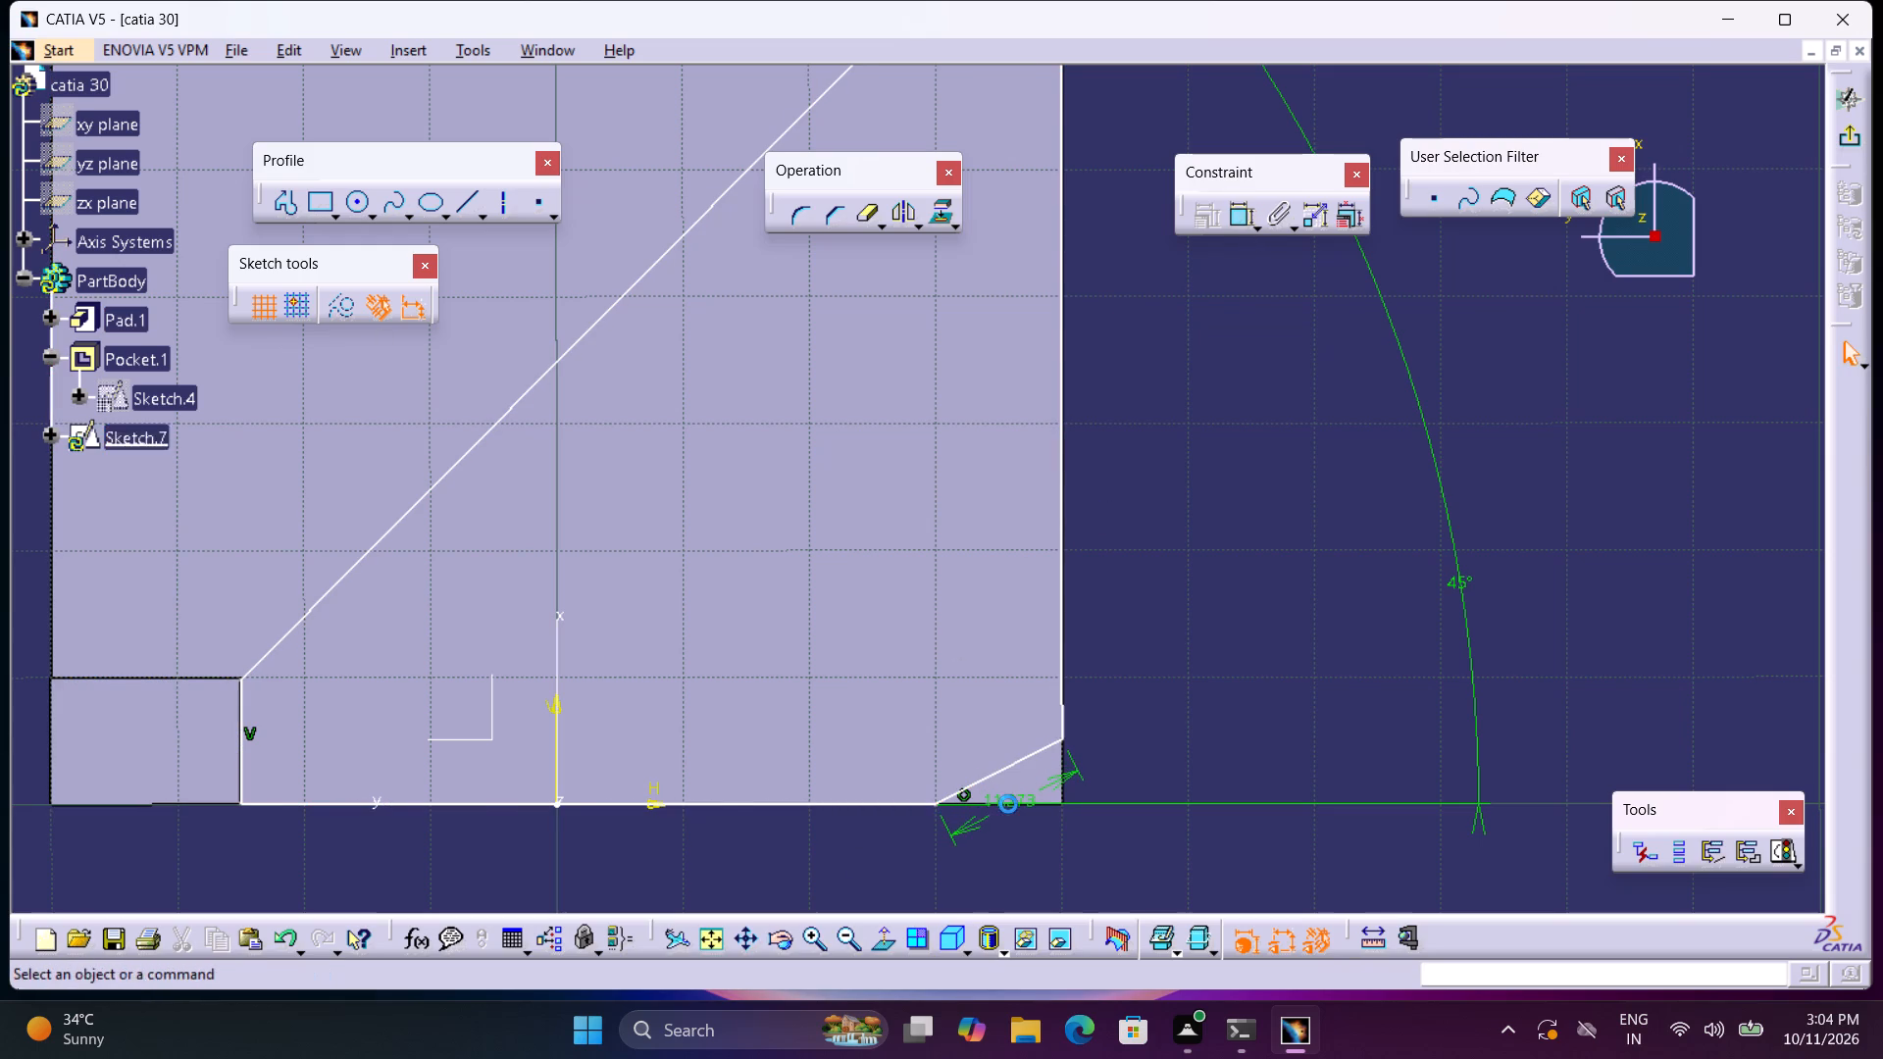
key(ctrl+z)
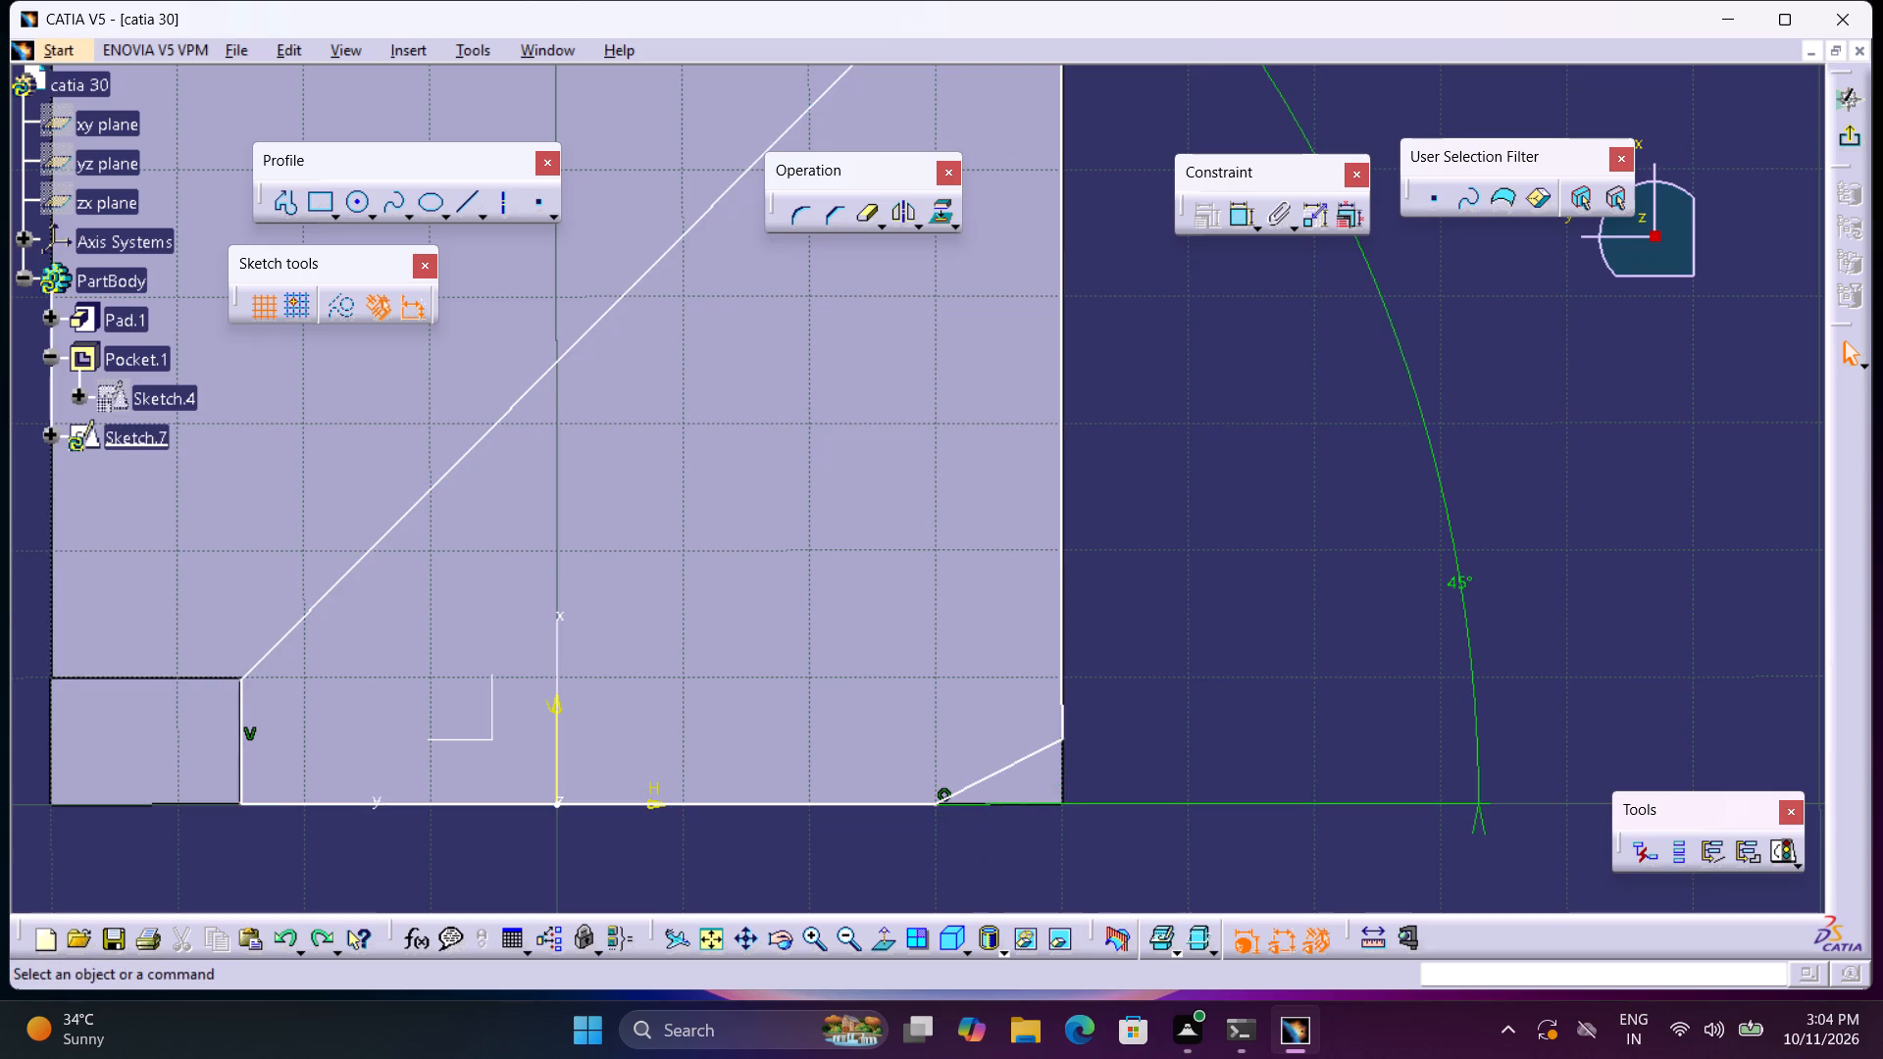
Dimension the angle between the corner slant and the profile's origin-side line as 30°.
middle_drag(991, 870, 952, 757)
right_click(991, 870)
middle_drag(1066, 825, 987, 534)
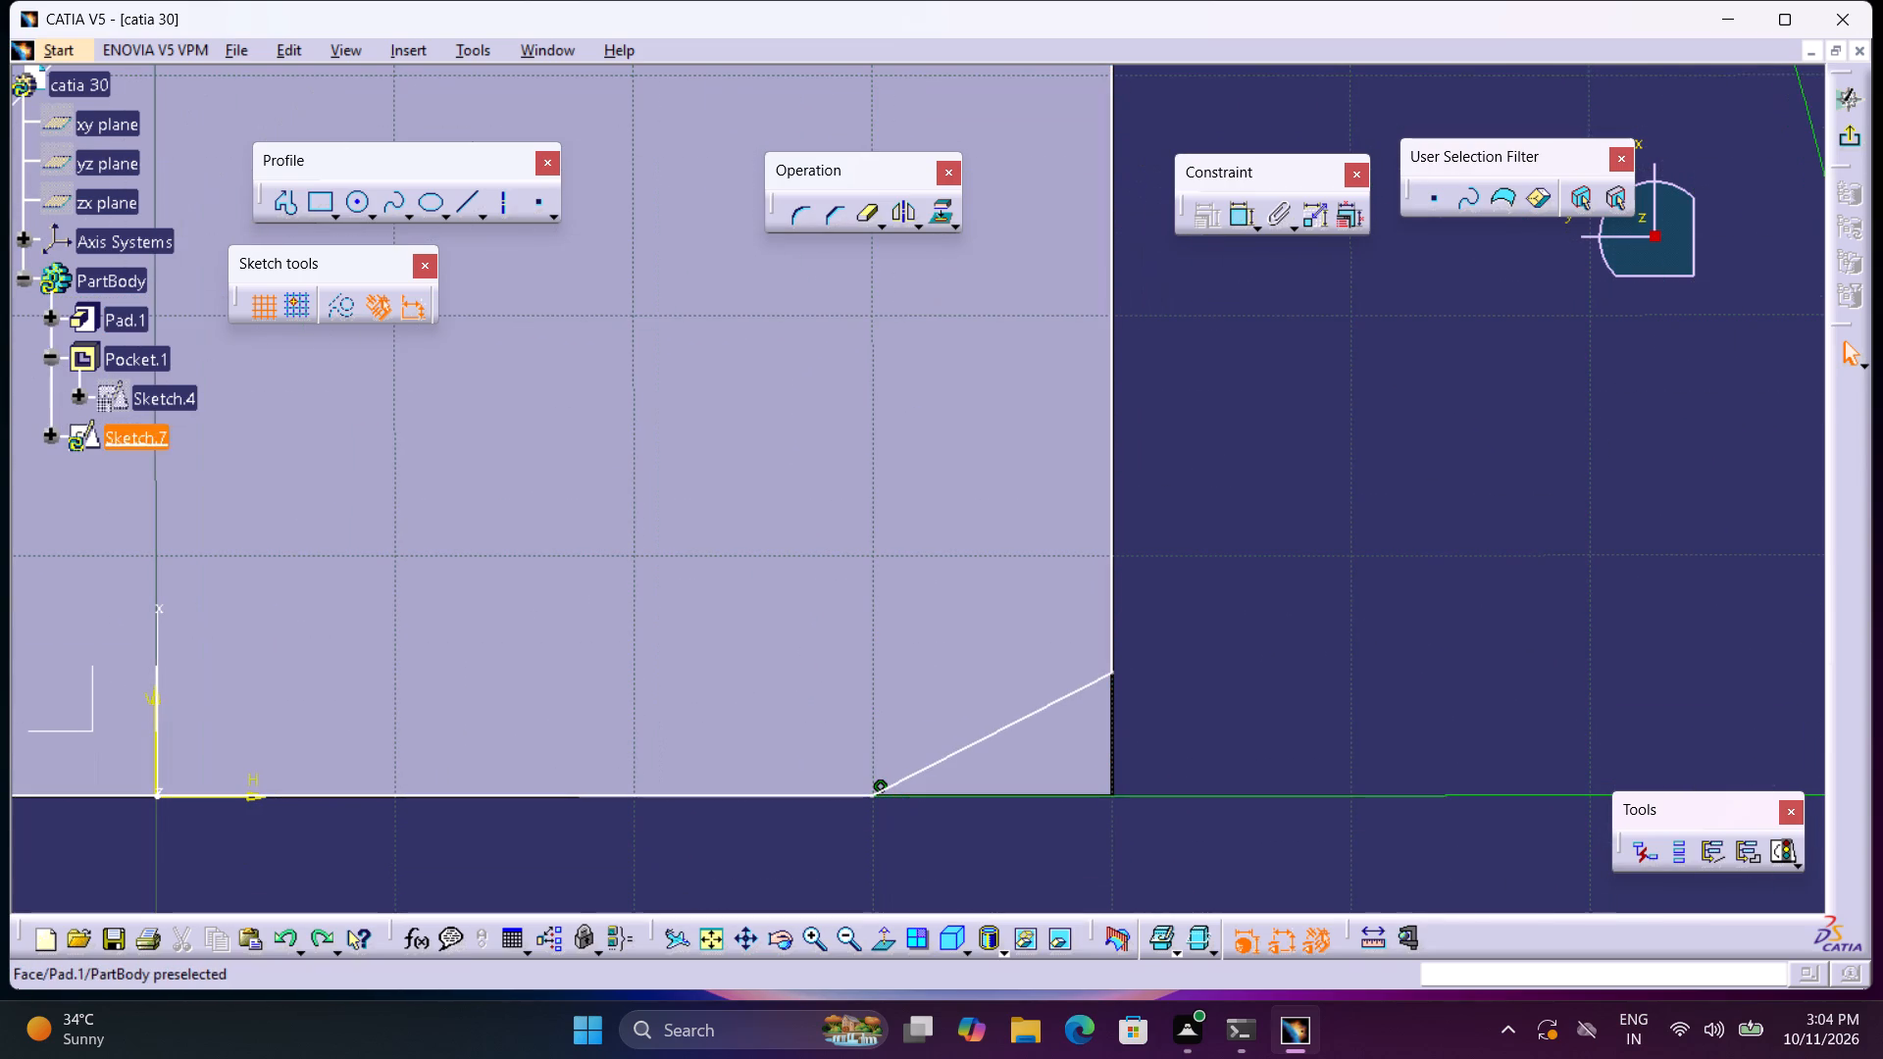
click(1237, 227)
click(1066, 698)
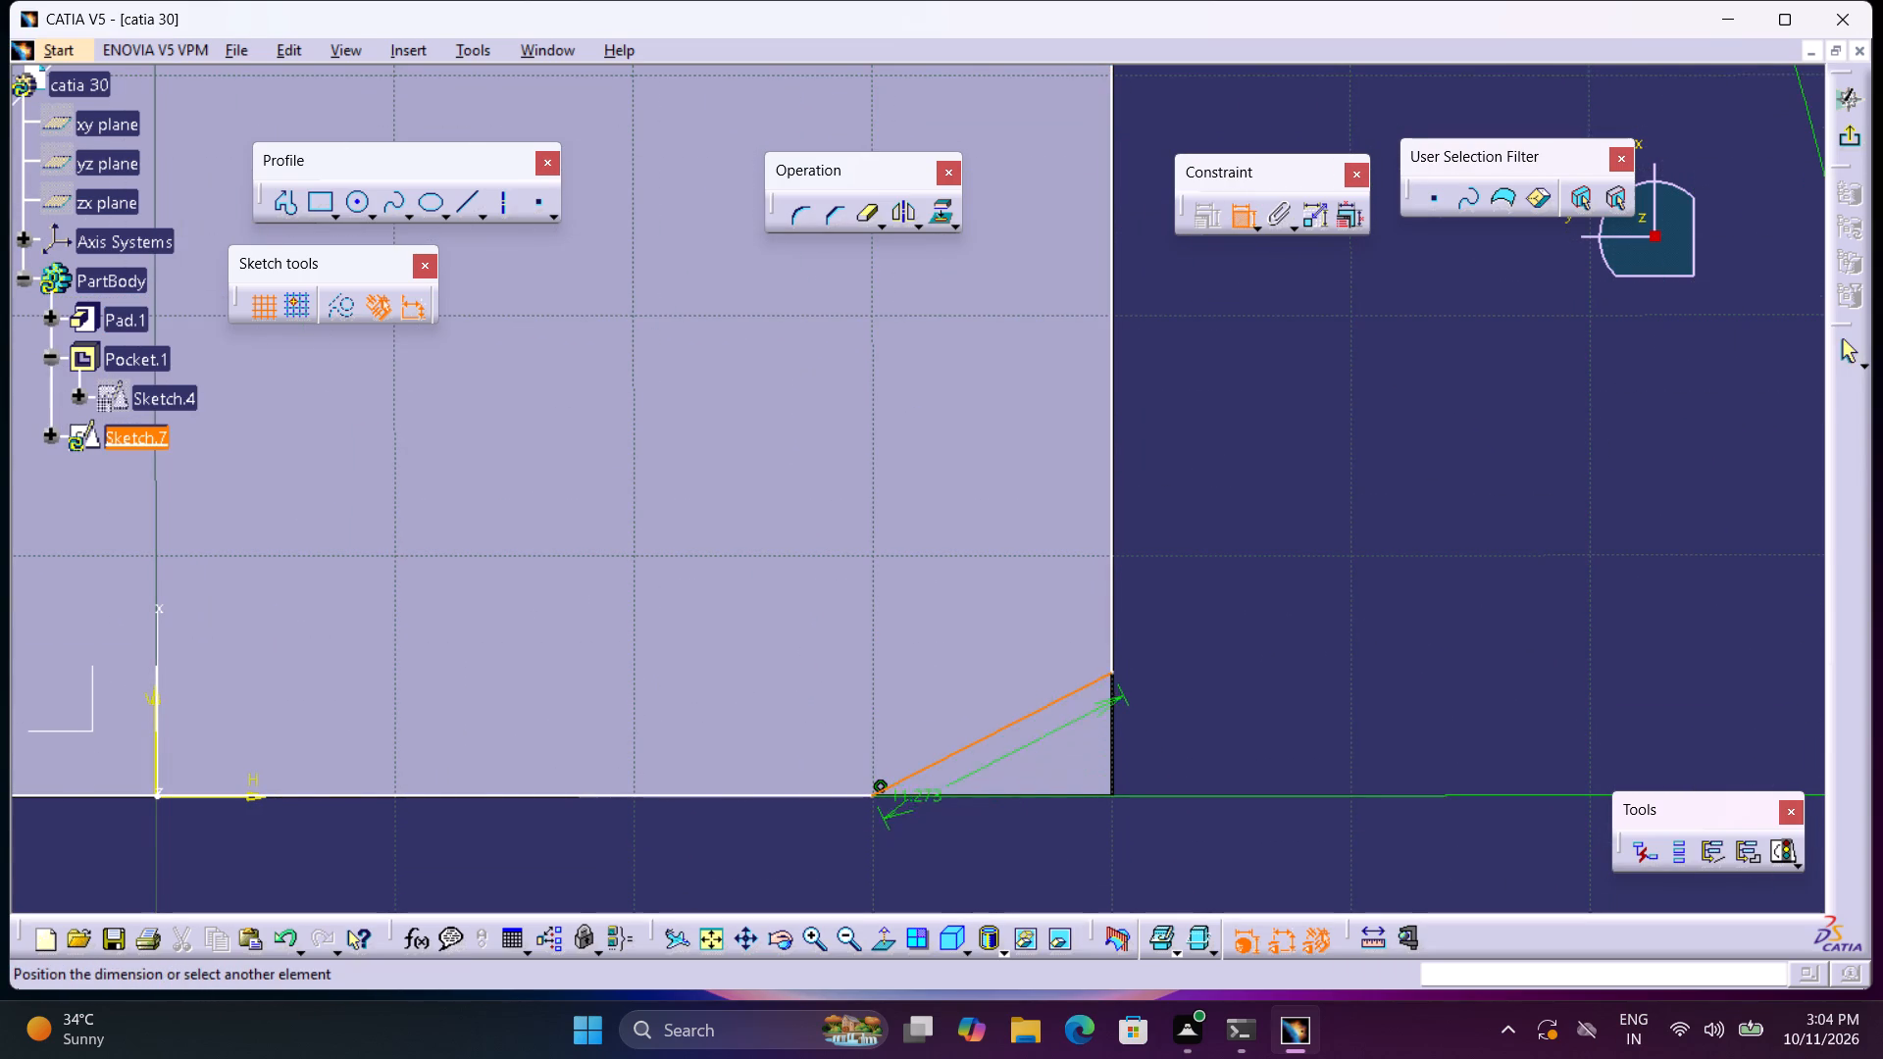
click(860, 796)
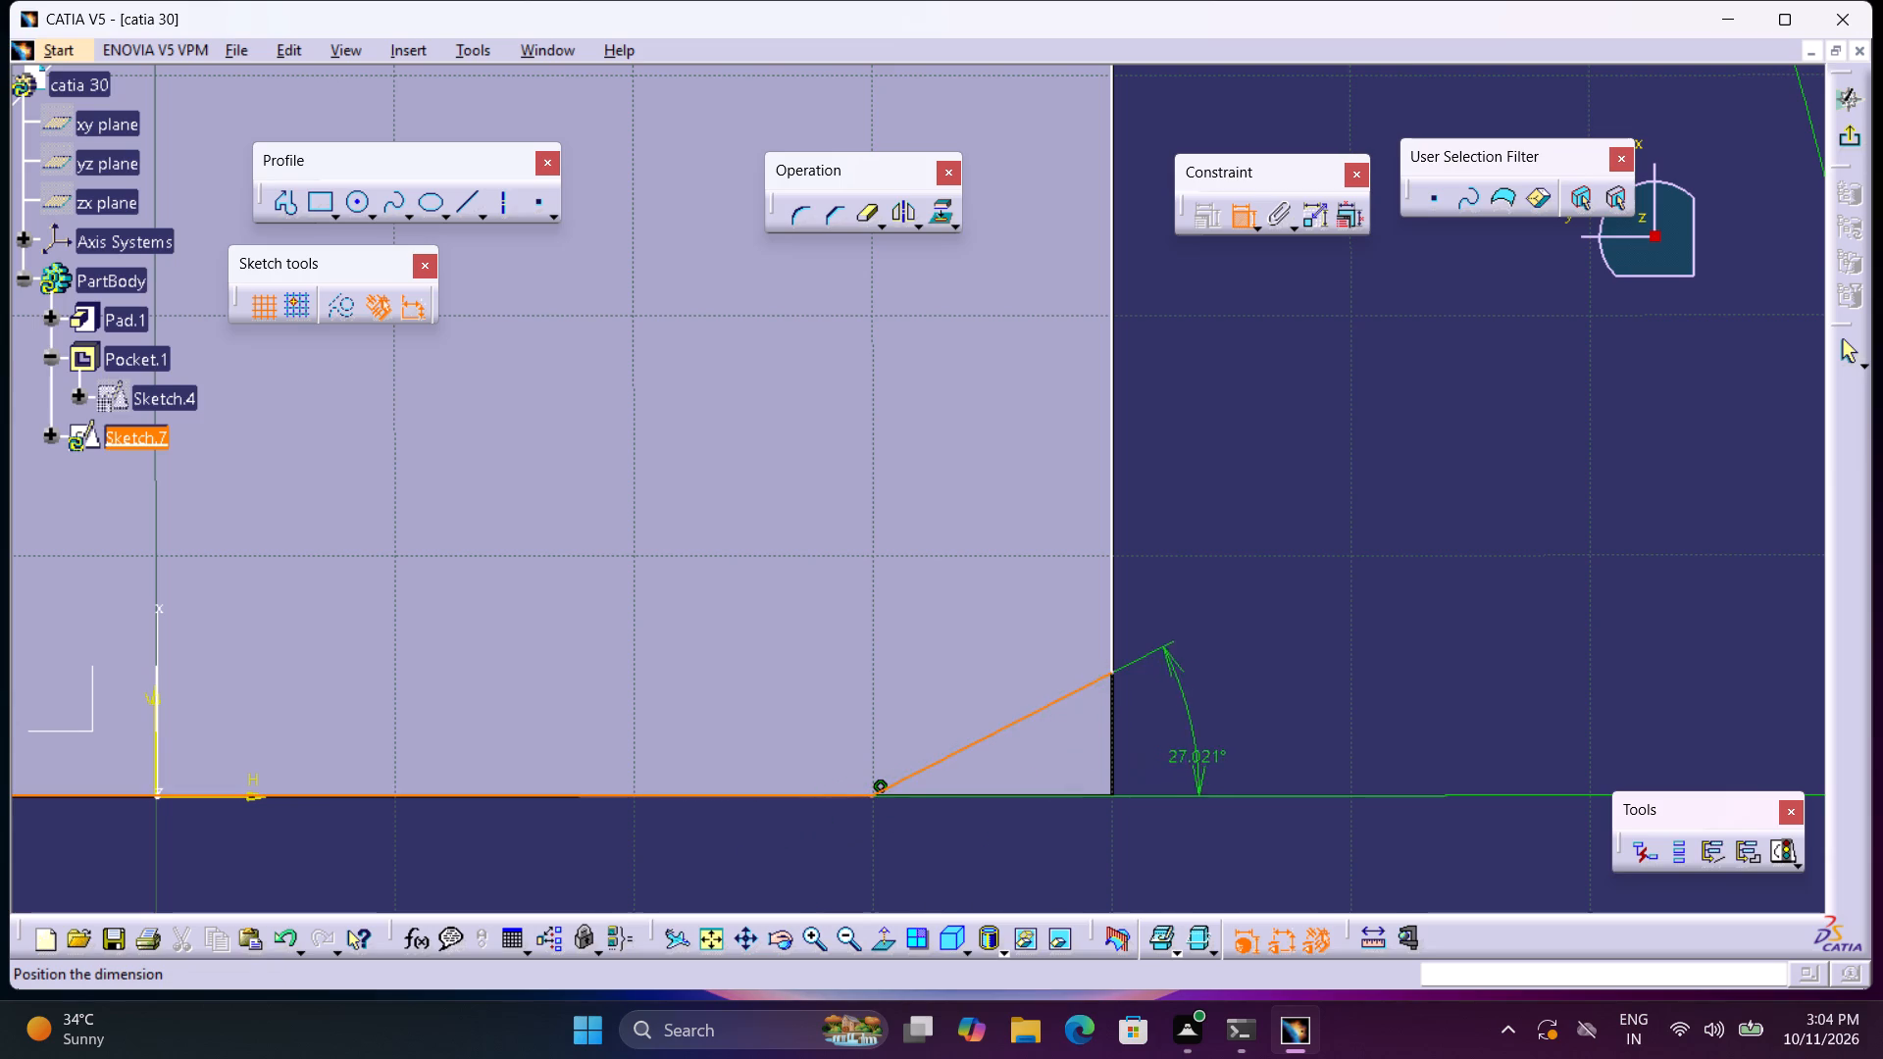
click(1208, 761)
double_click(1226, 756)
key(3)
key(0)
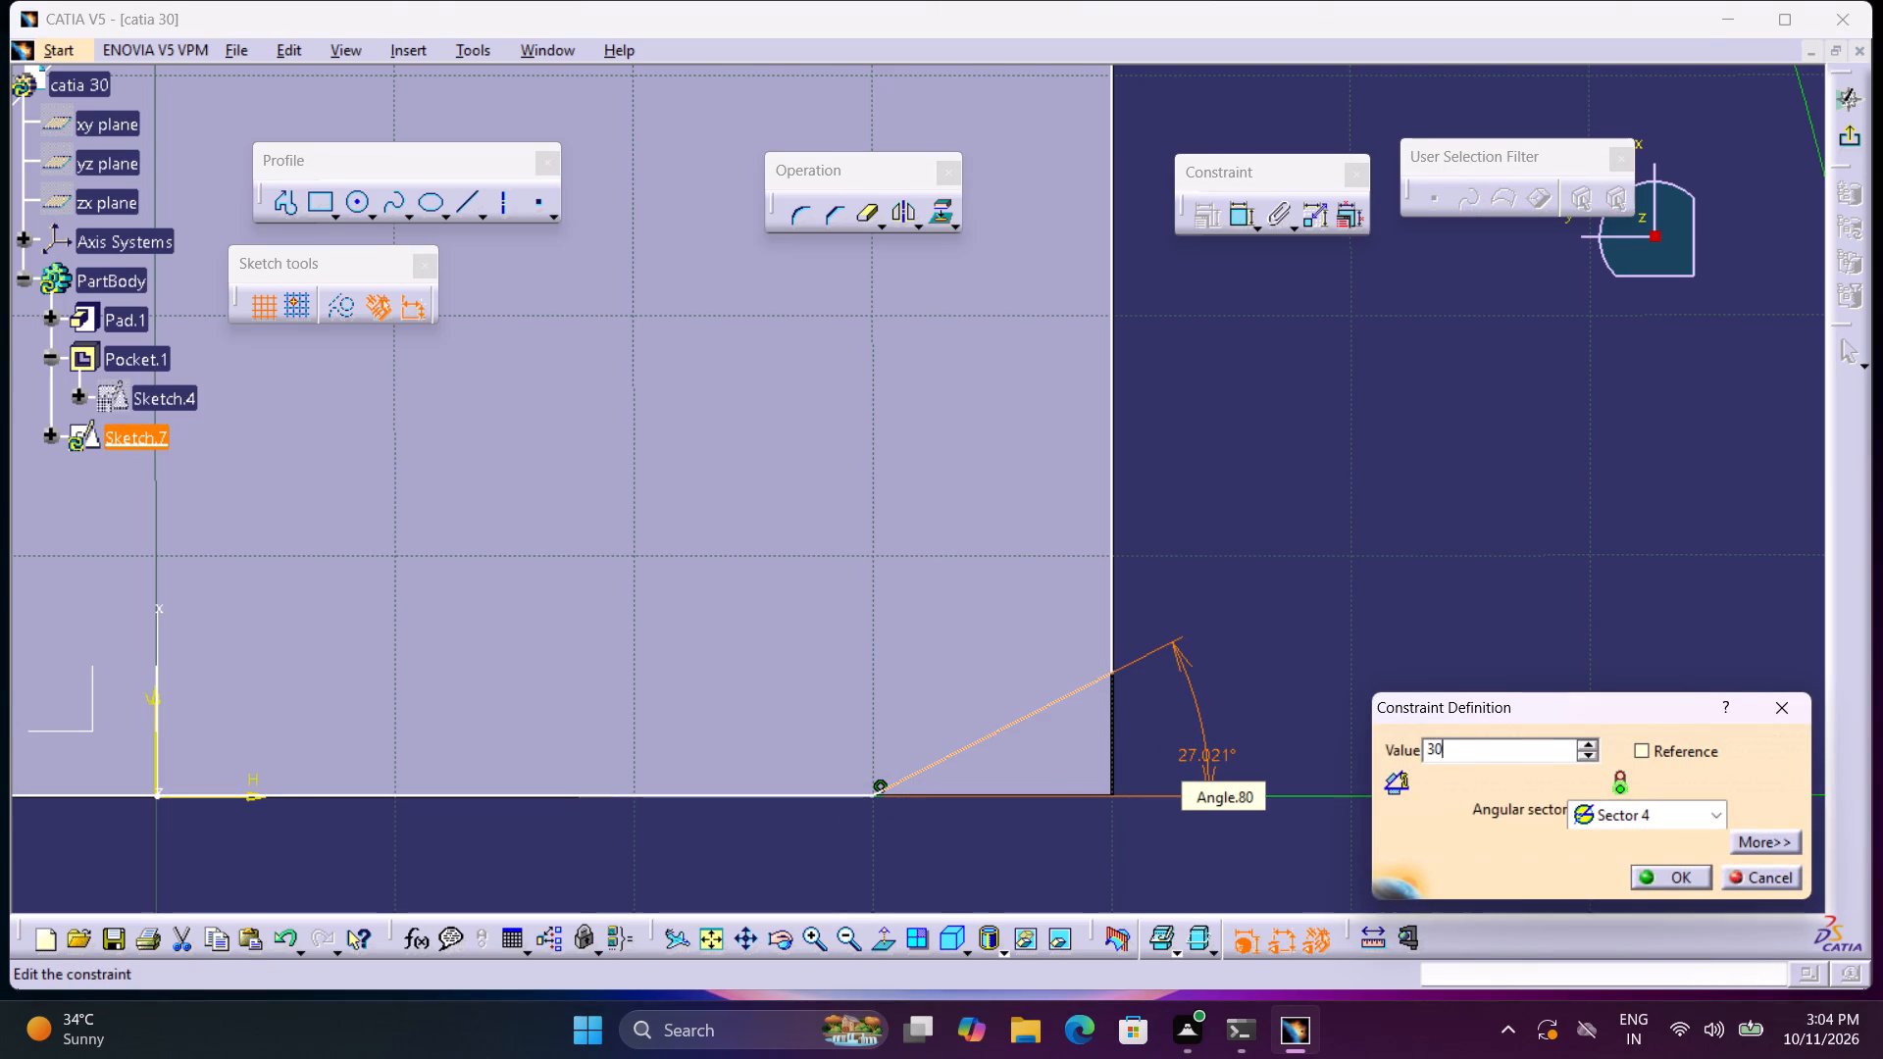
key(Return)
Dimension the corner slant's length as 25 mm.
click(1225, 217)
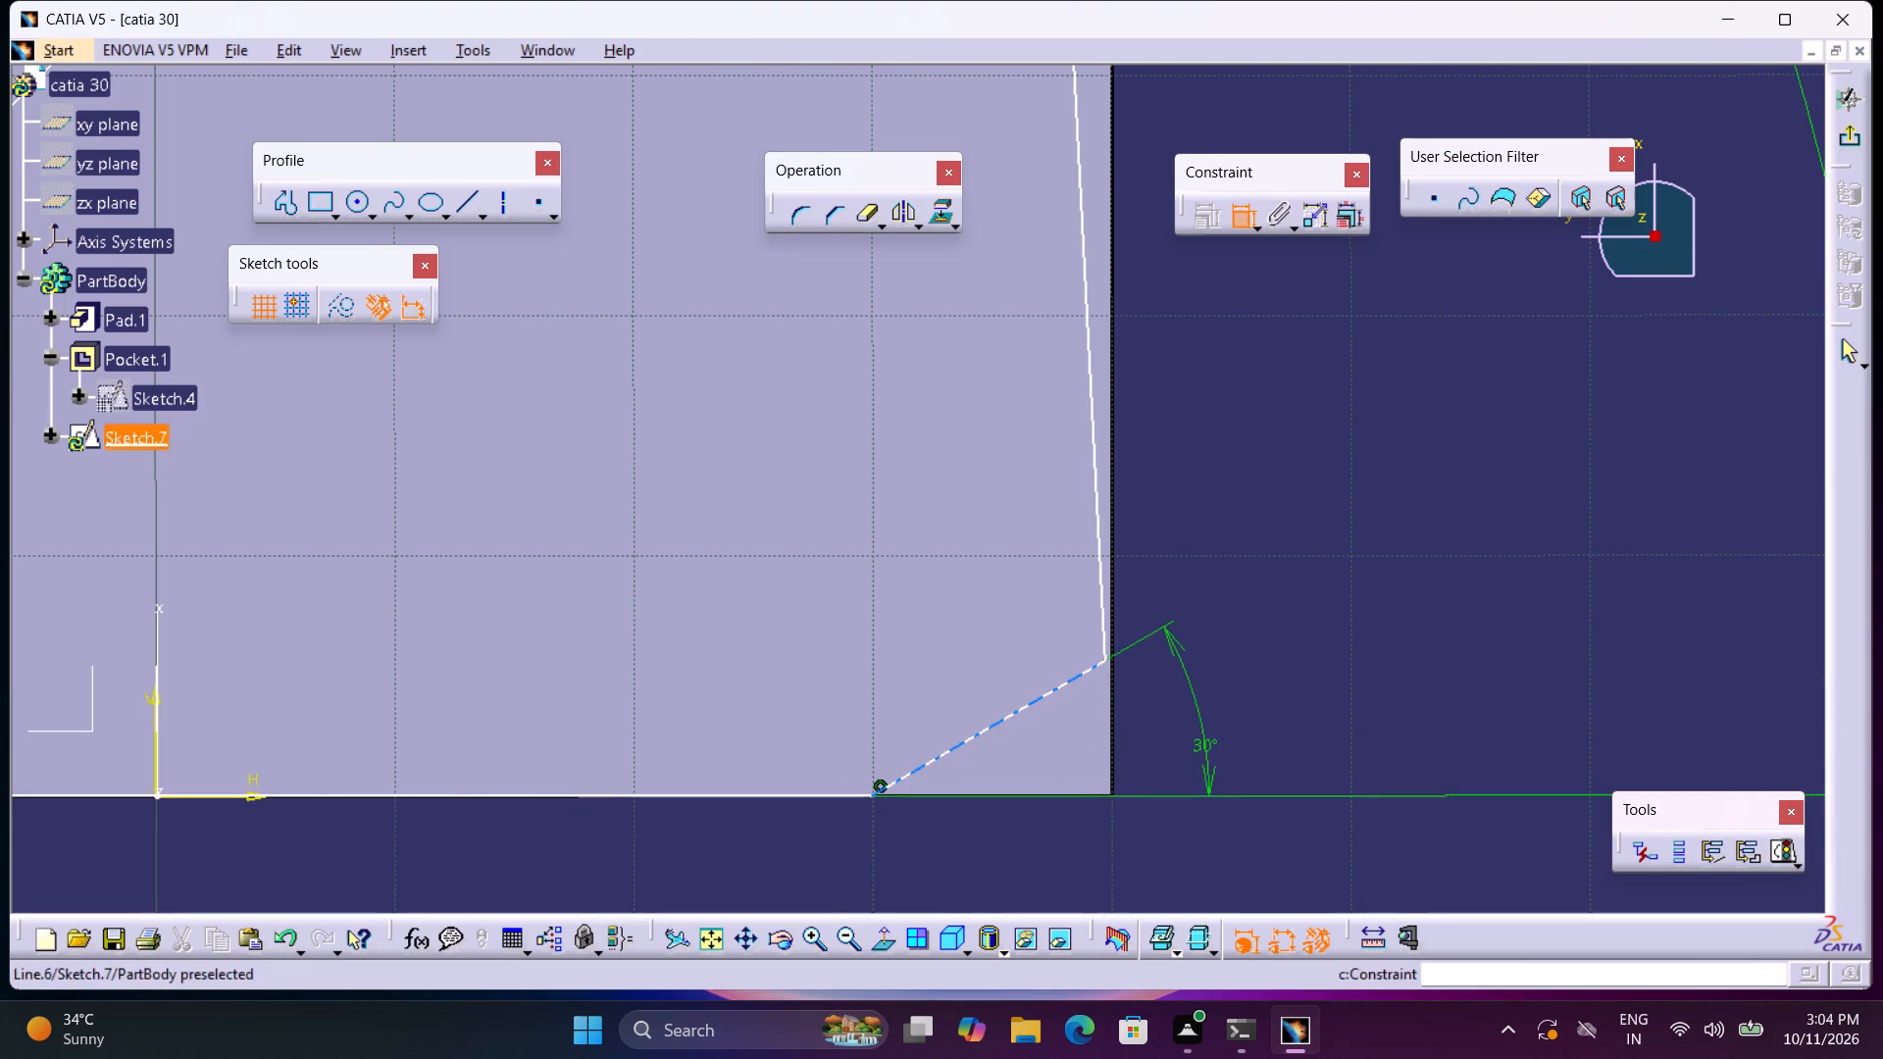
click(1060, 681)
click(1111, 857)
double_click(1133, 850)
key(2)
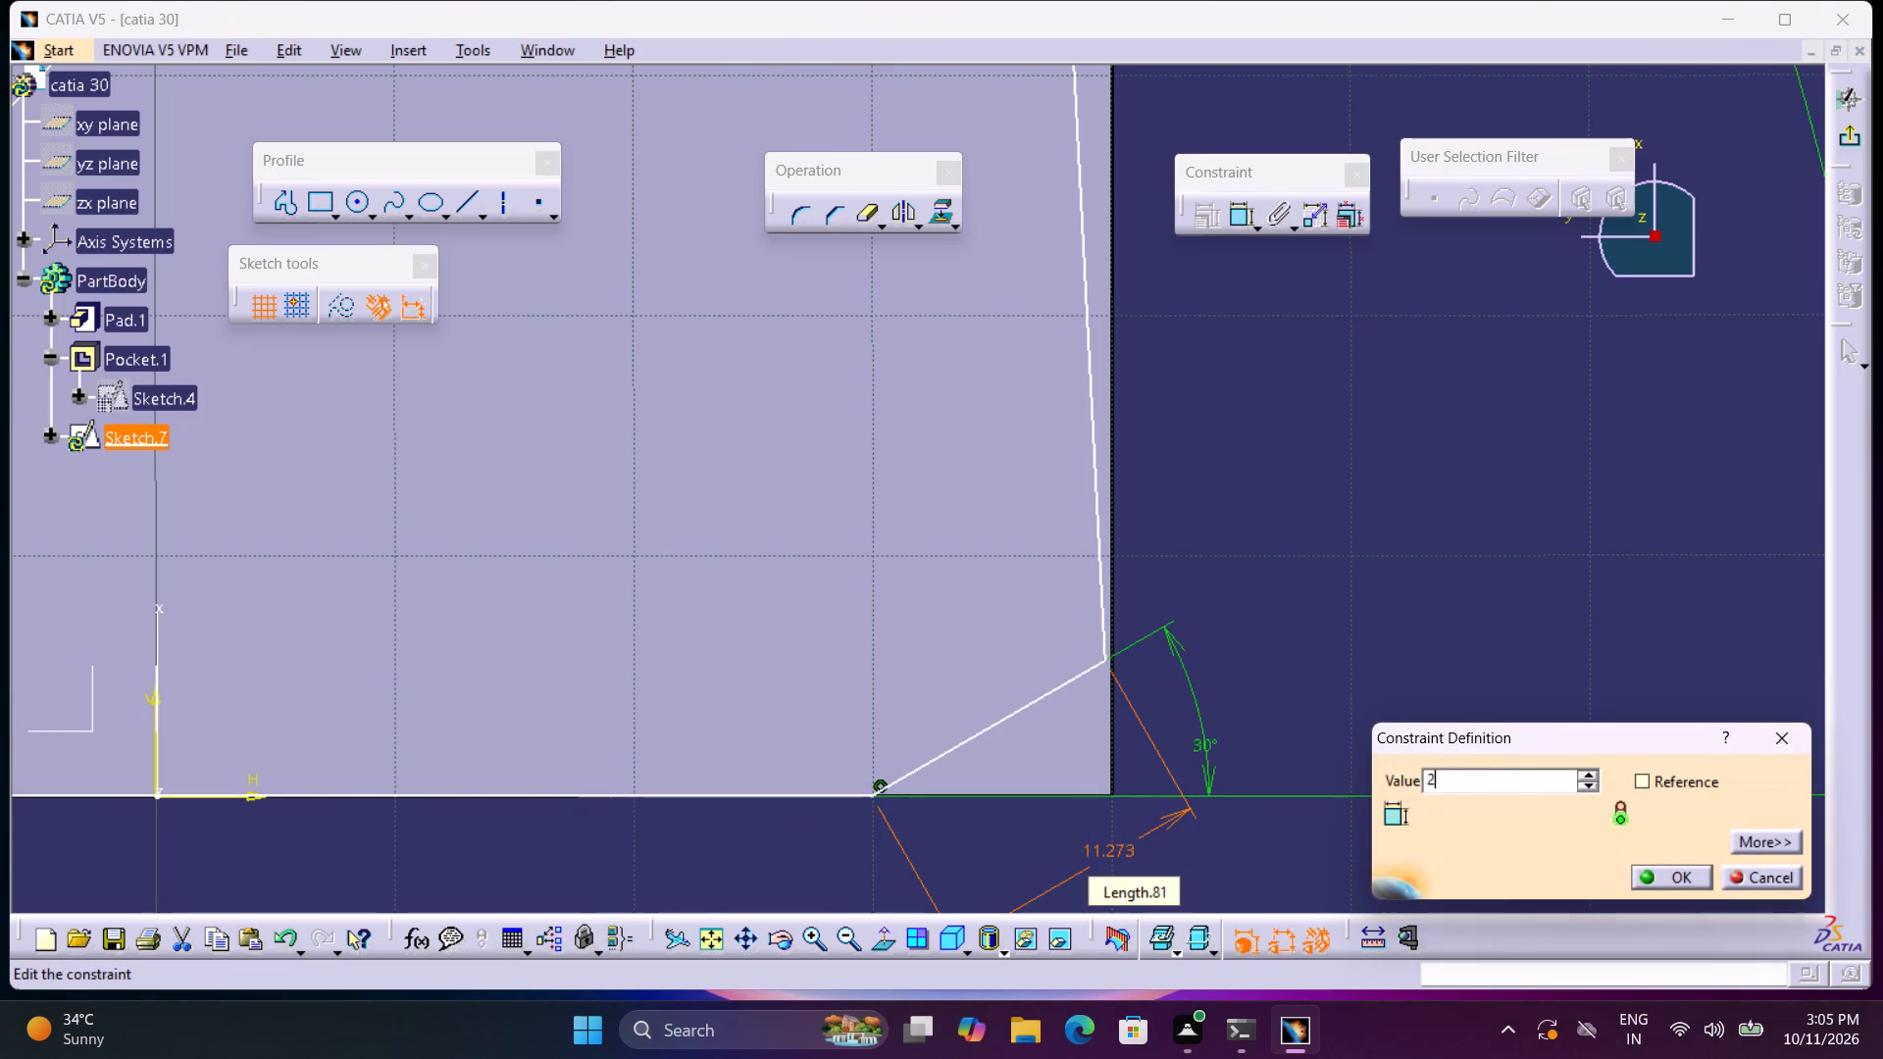
key(5)
key(Return)
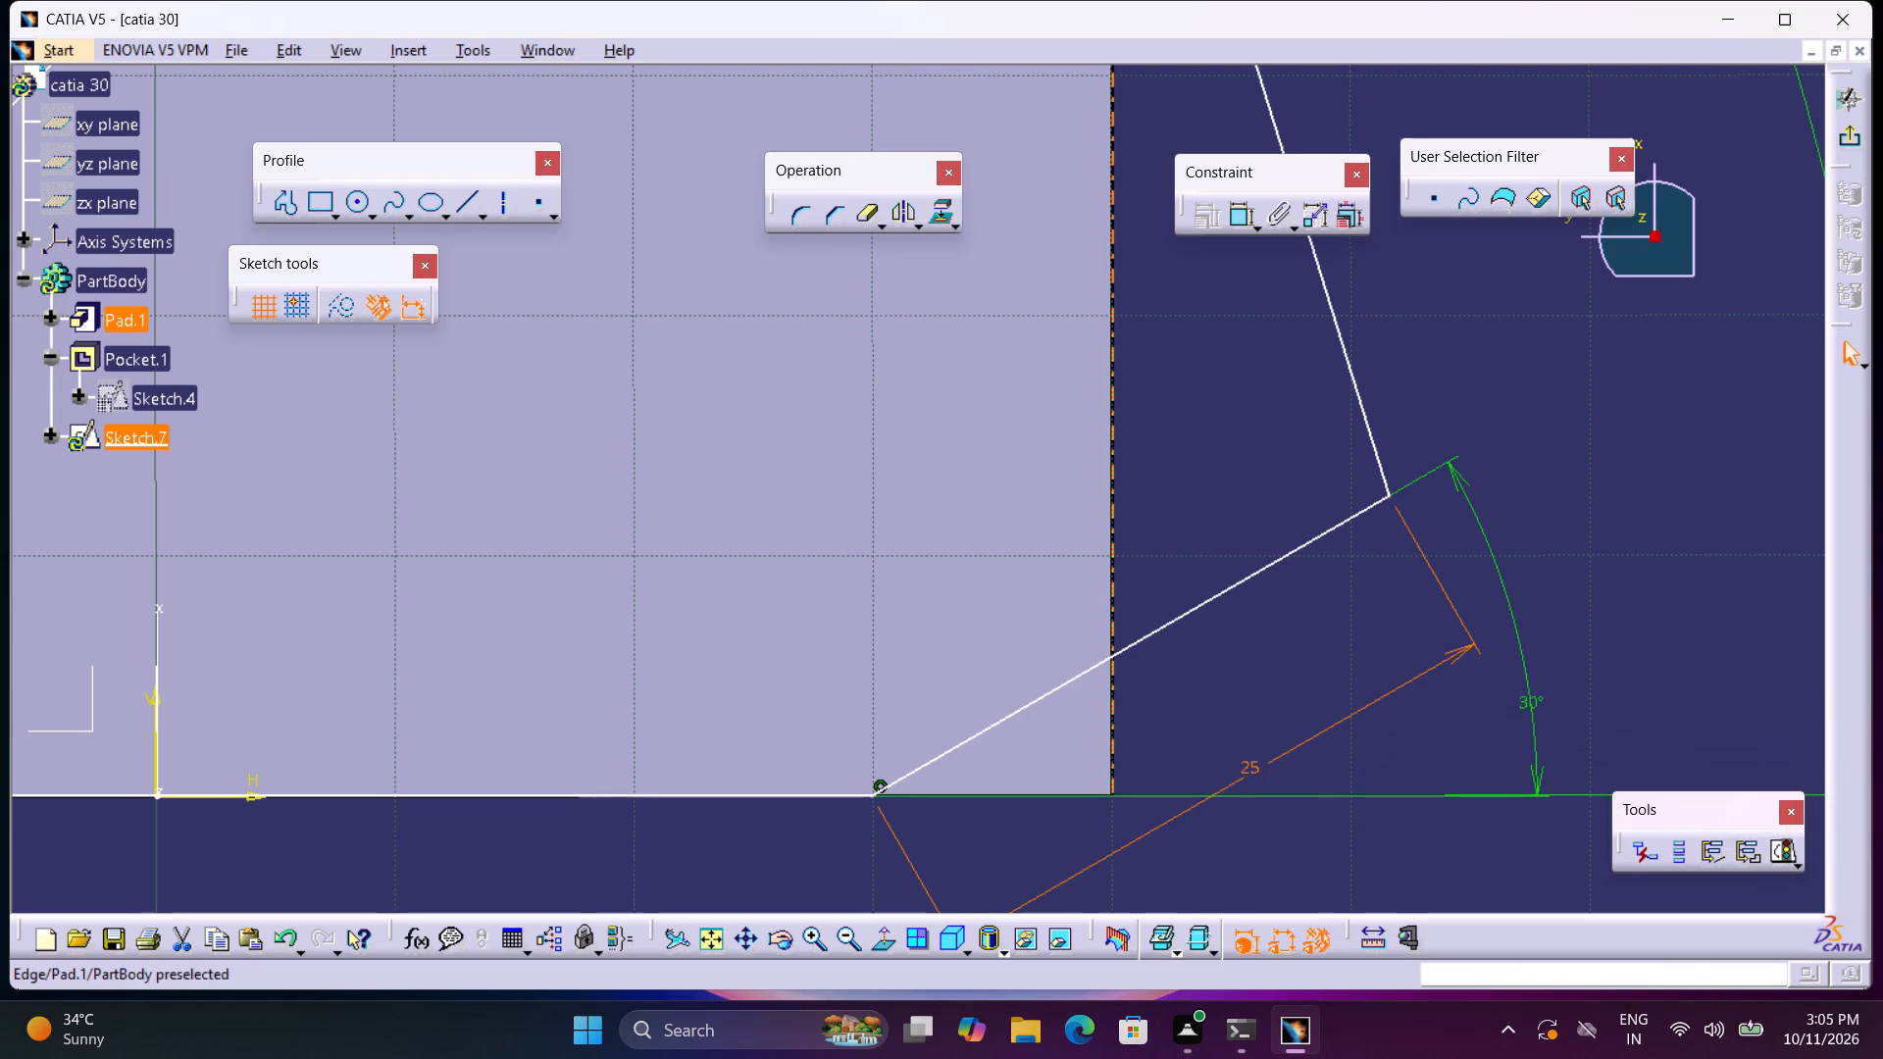
Constrain the corner slant's outer endpoint coincident with the plate's side edge.
middle_drag(1149, 761, 1168, 832)
right_click(1149, 761)
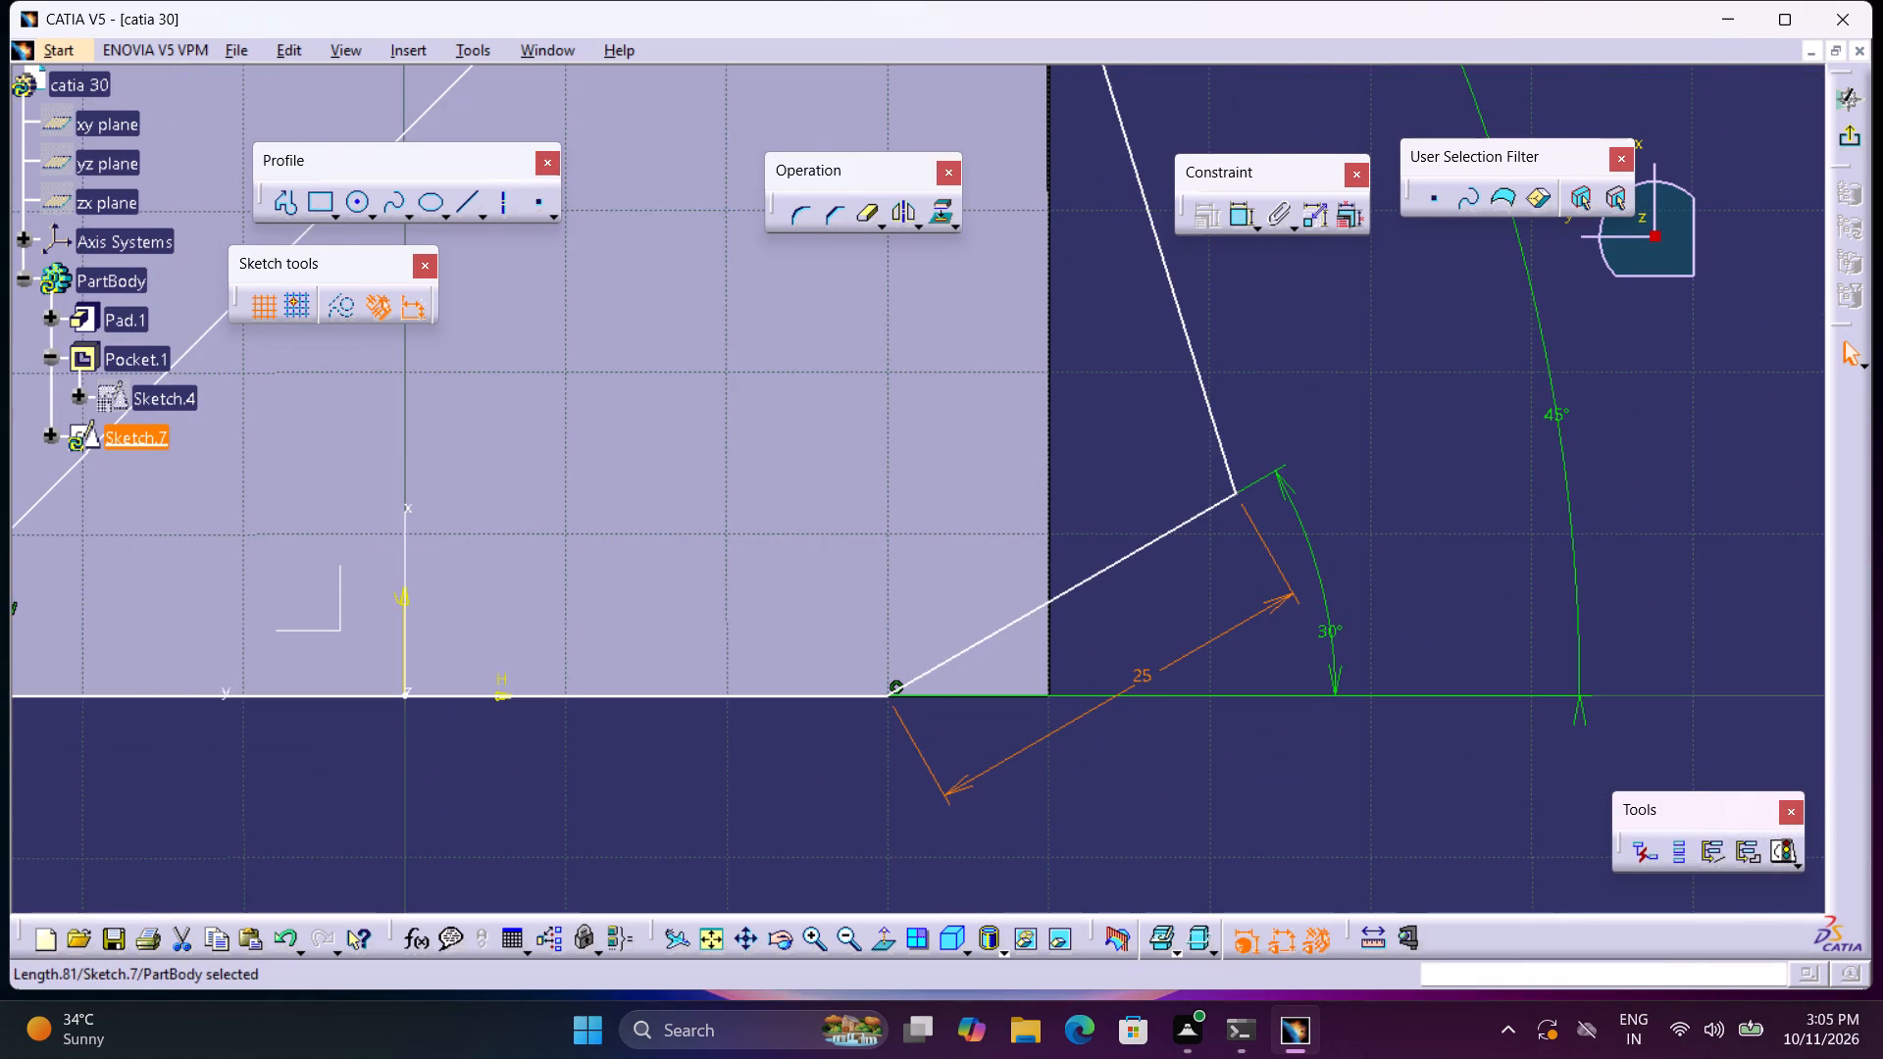
middle_drag(810, 773, 1052, 728)
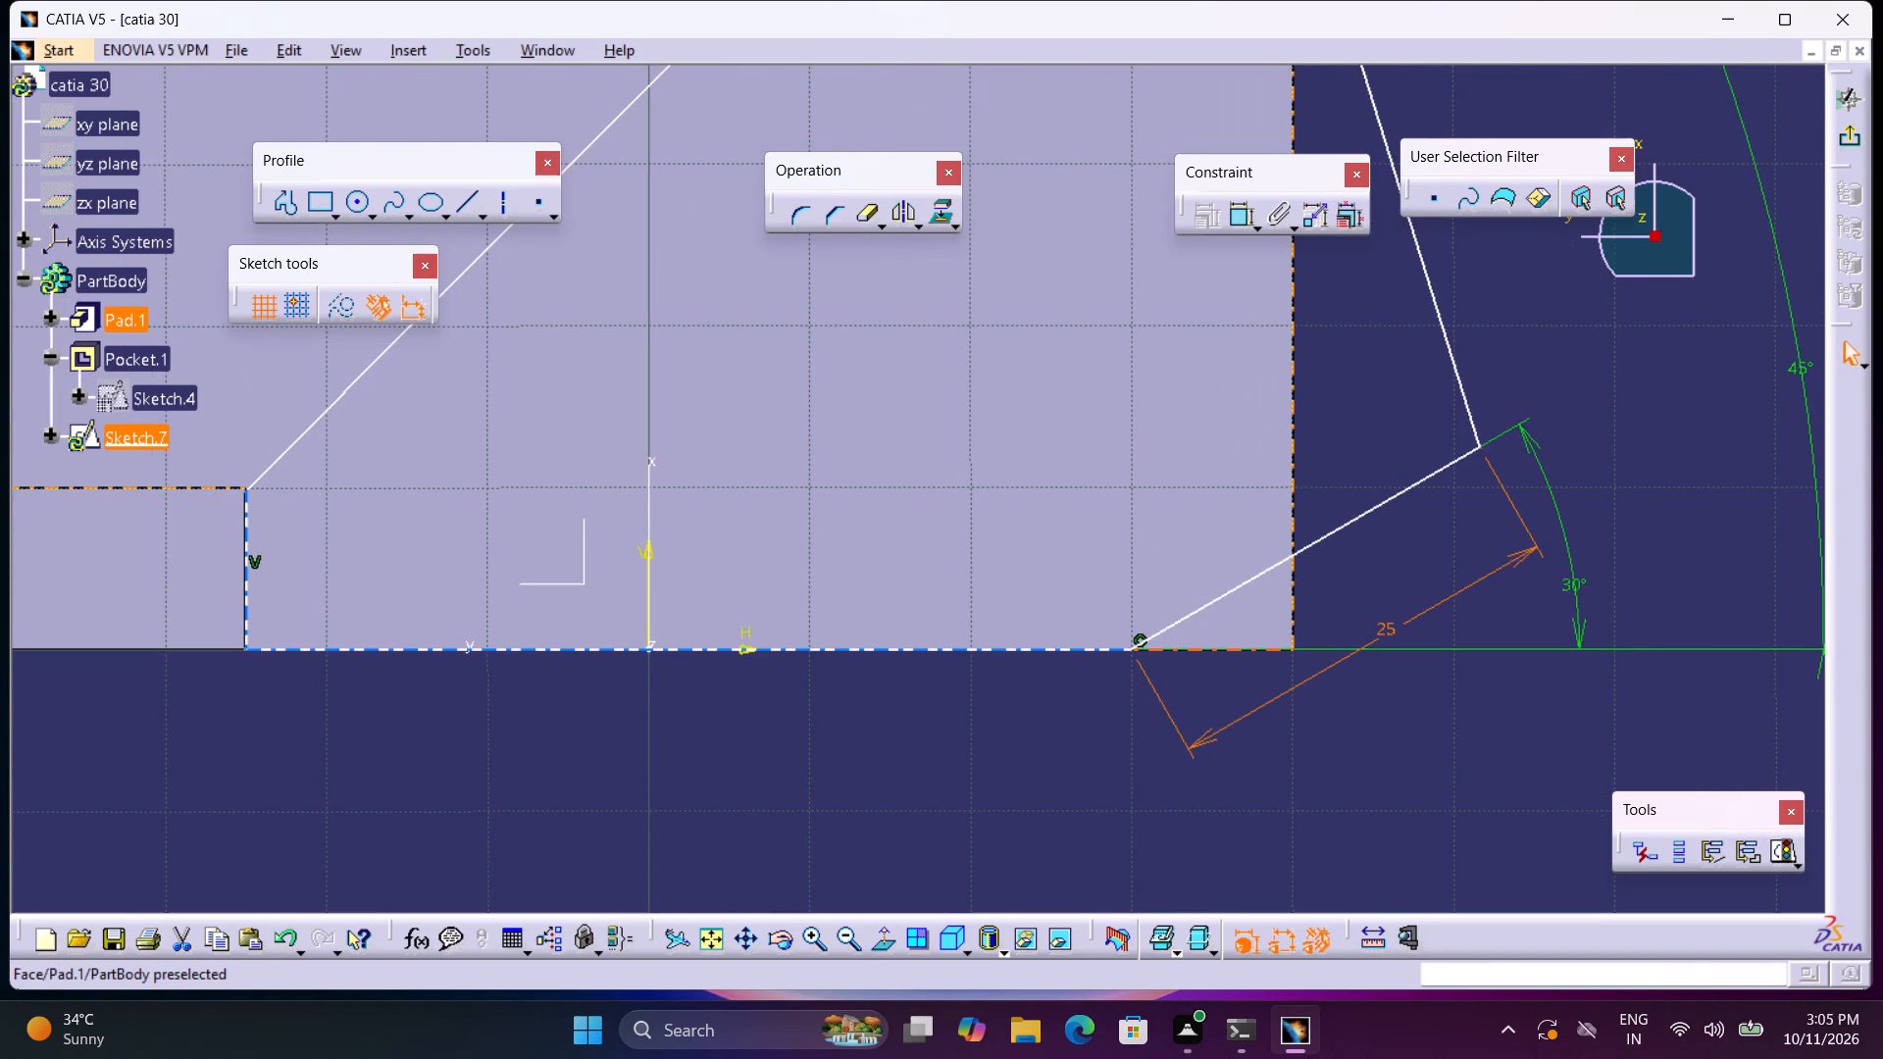
click(1478, 444)
click(1233, 216)
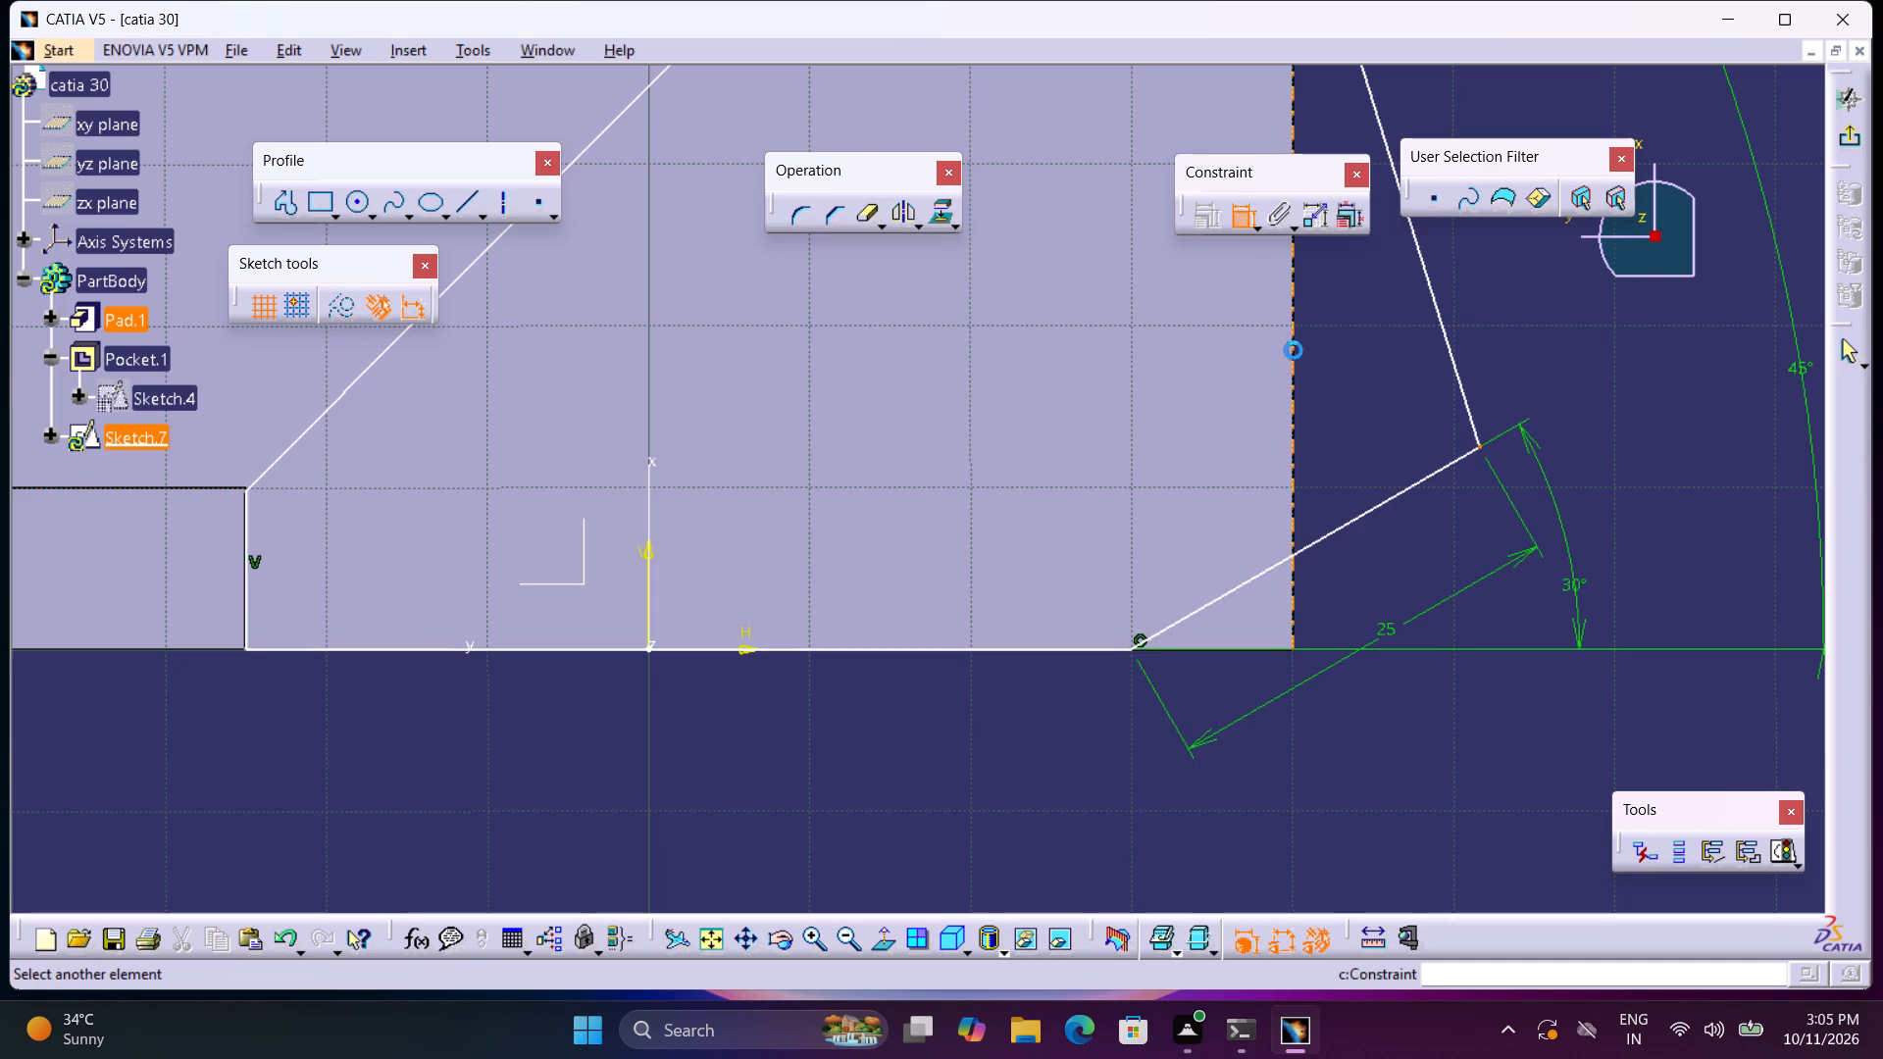
click(1293, 367)
right_click(1346, 417)
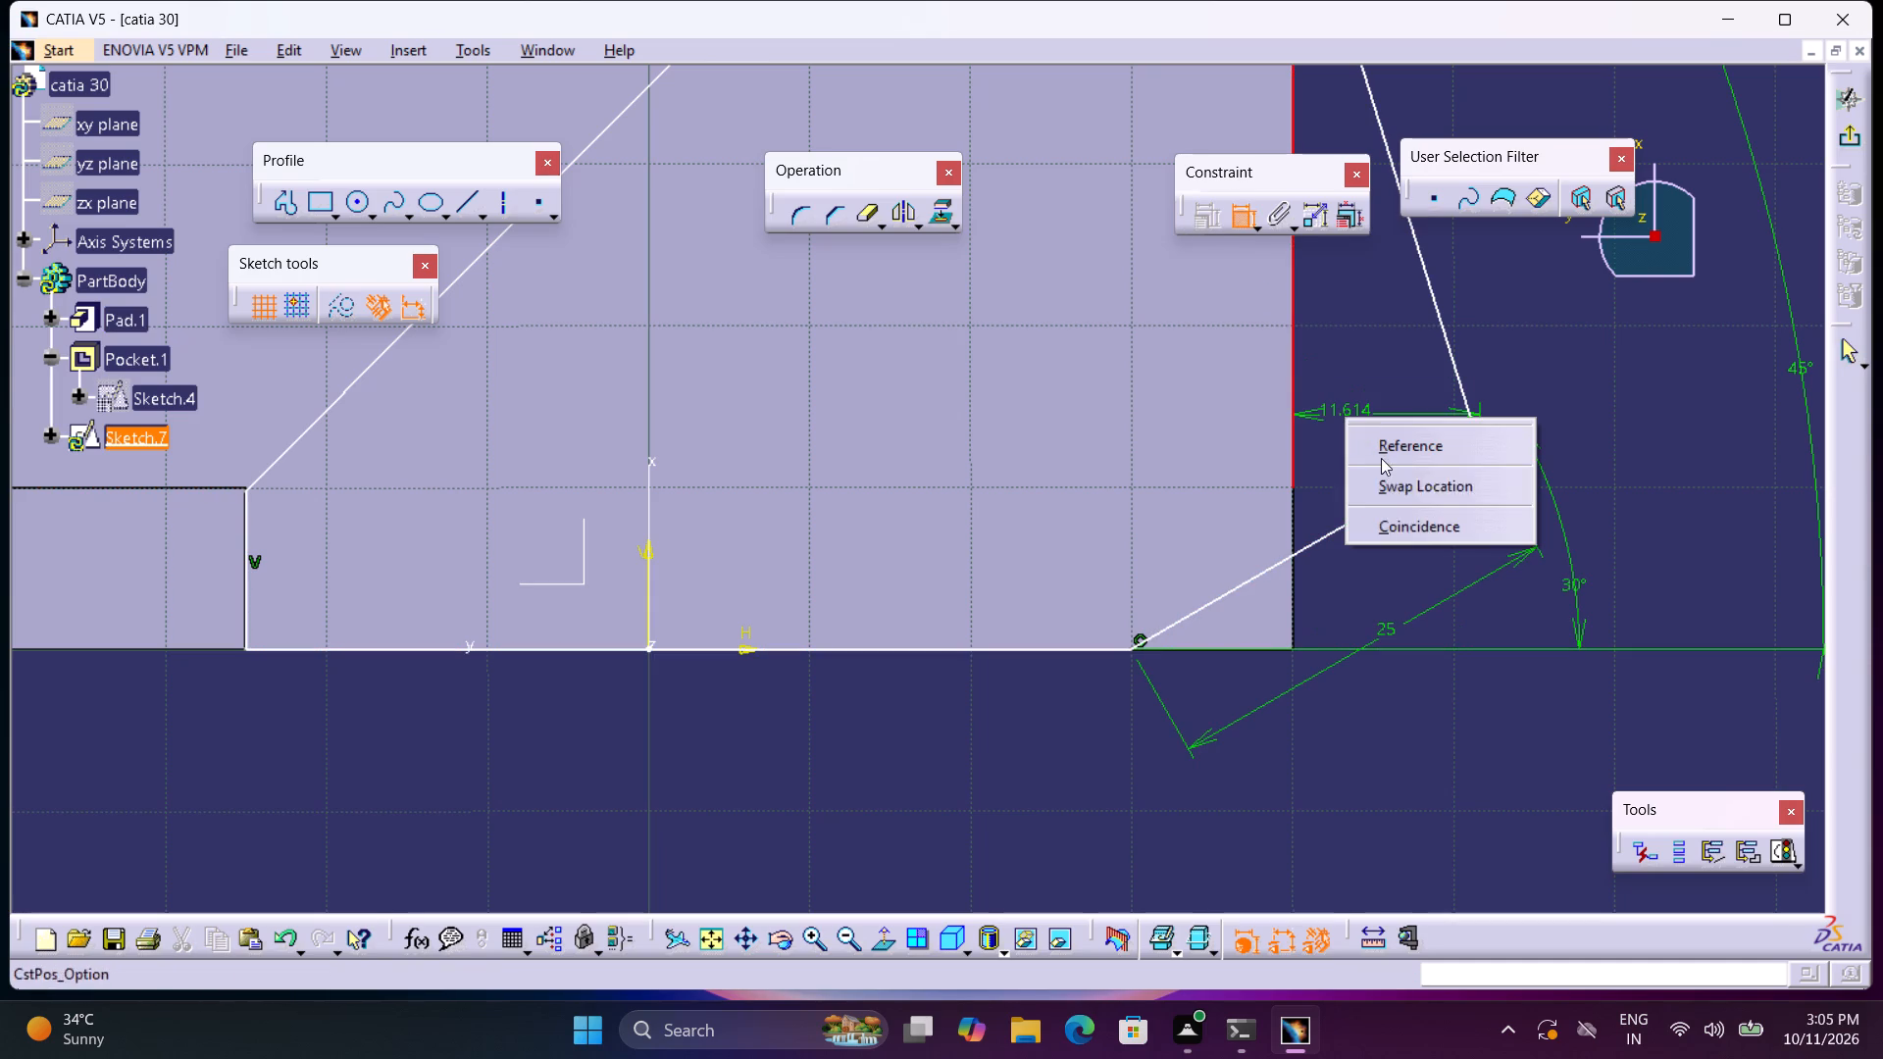
click(1421, 526)
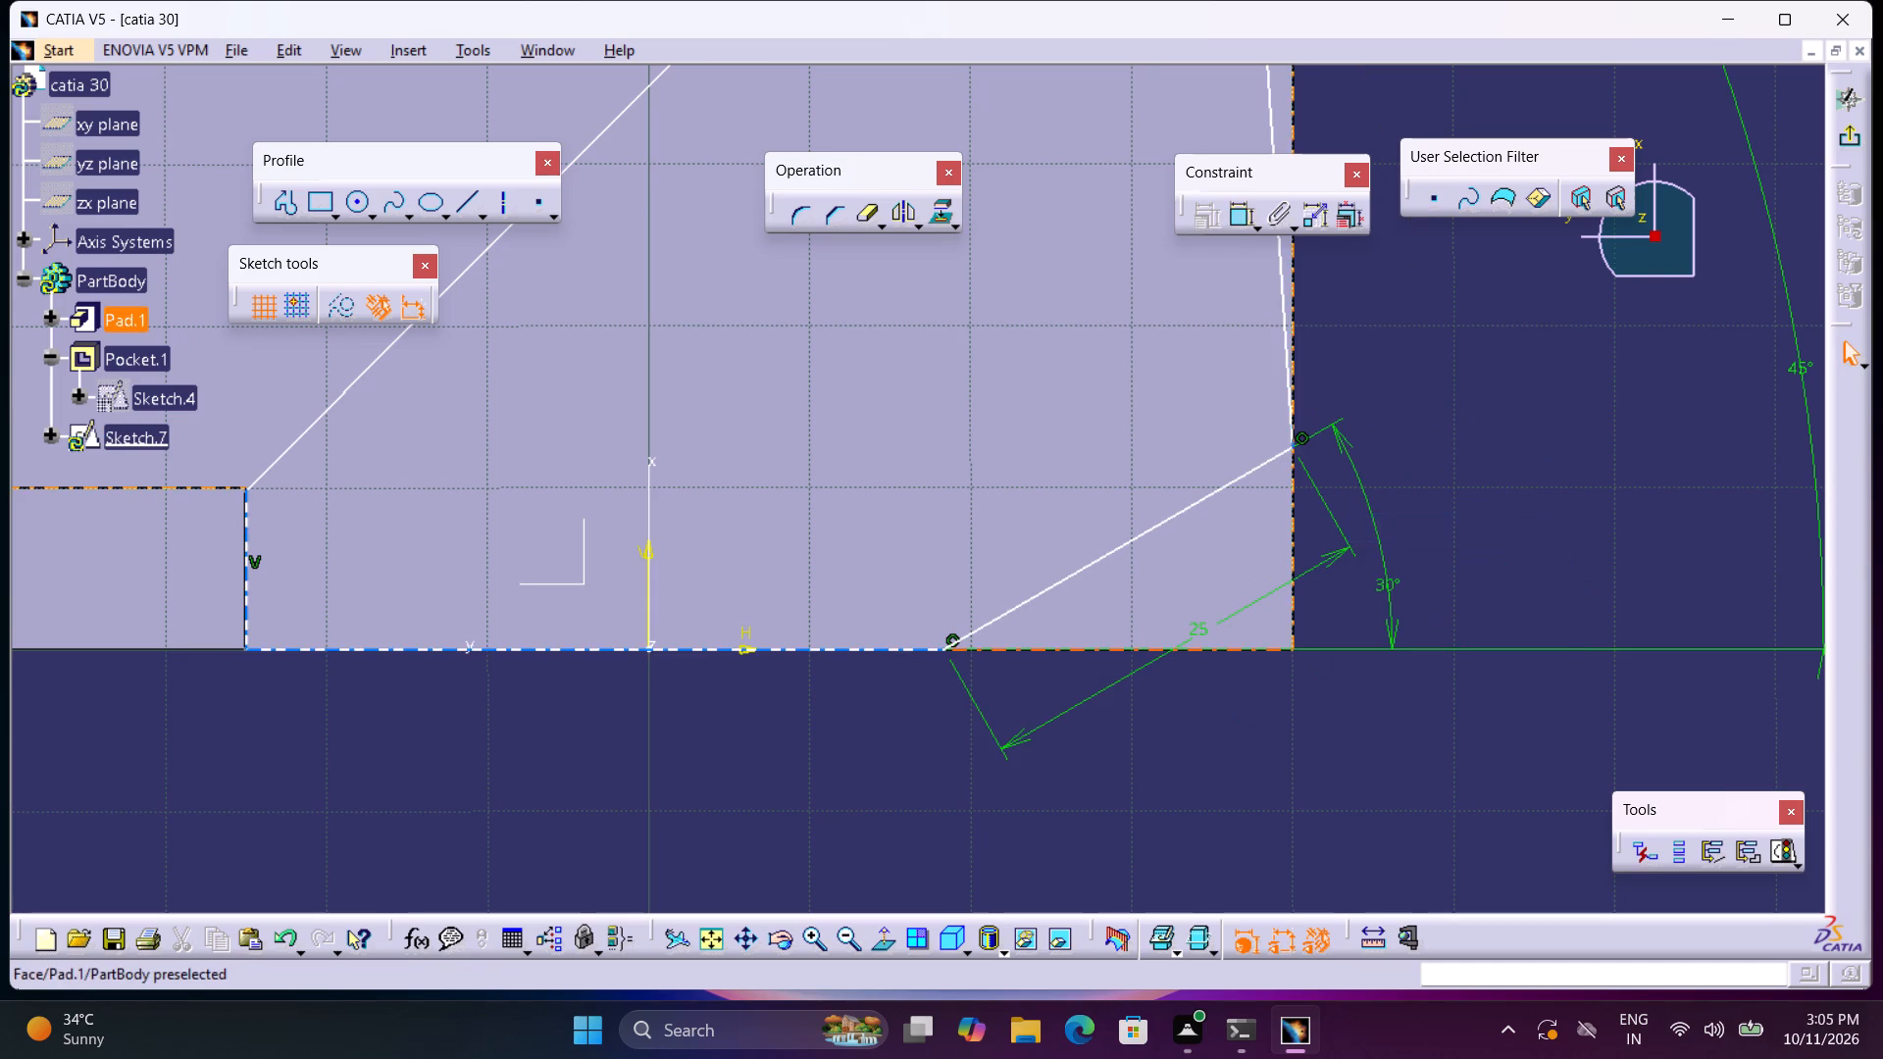
Constrain the profile's side line, between the slant and the short horizontal line, coincident with the plate's side edge.
middle_drag(1132, 456, 1165, 670)
right_click(1150, 614)
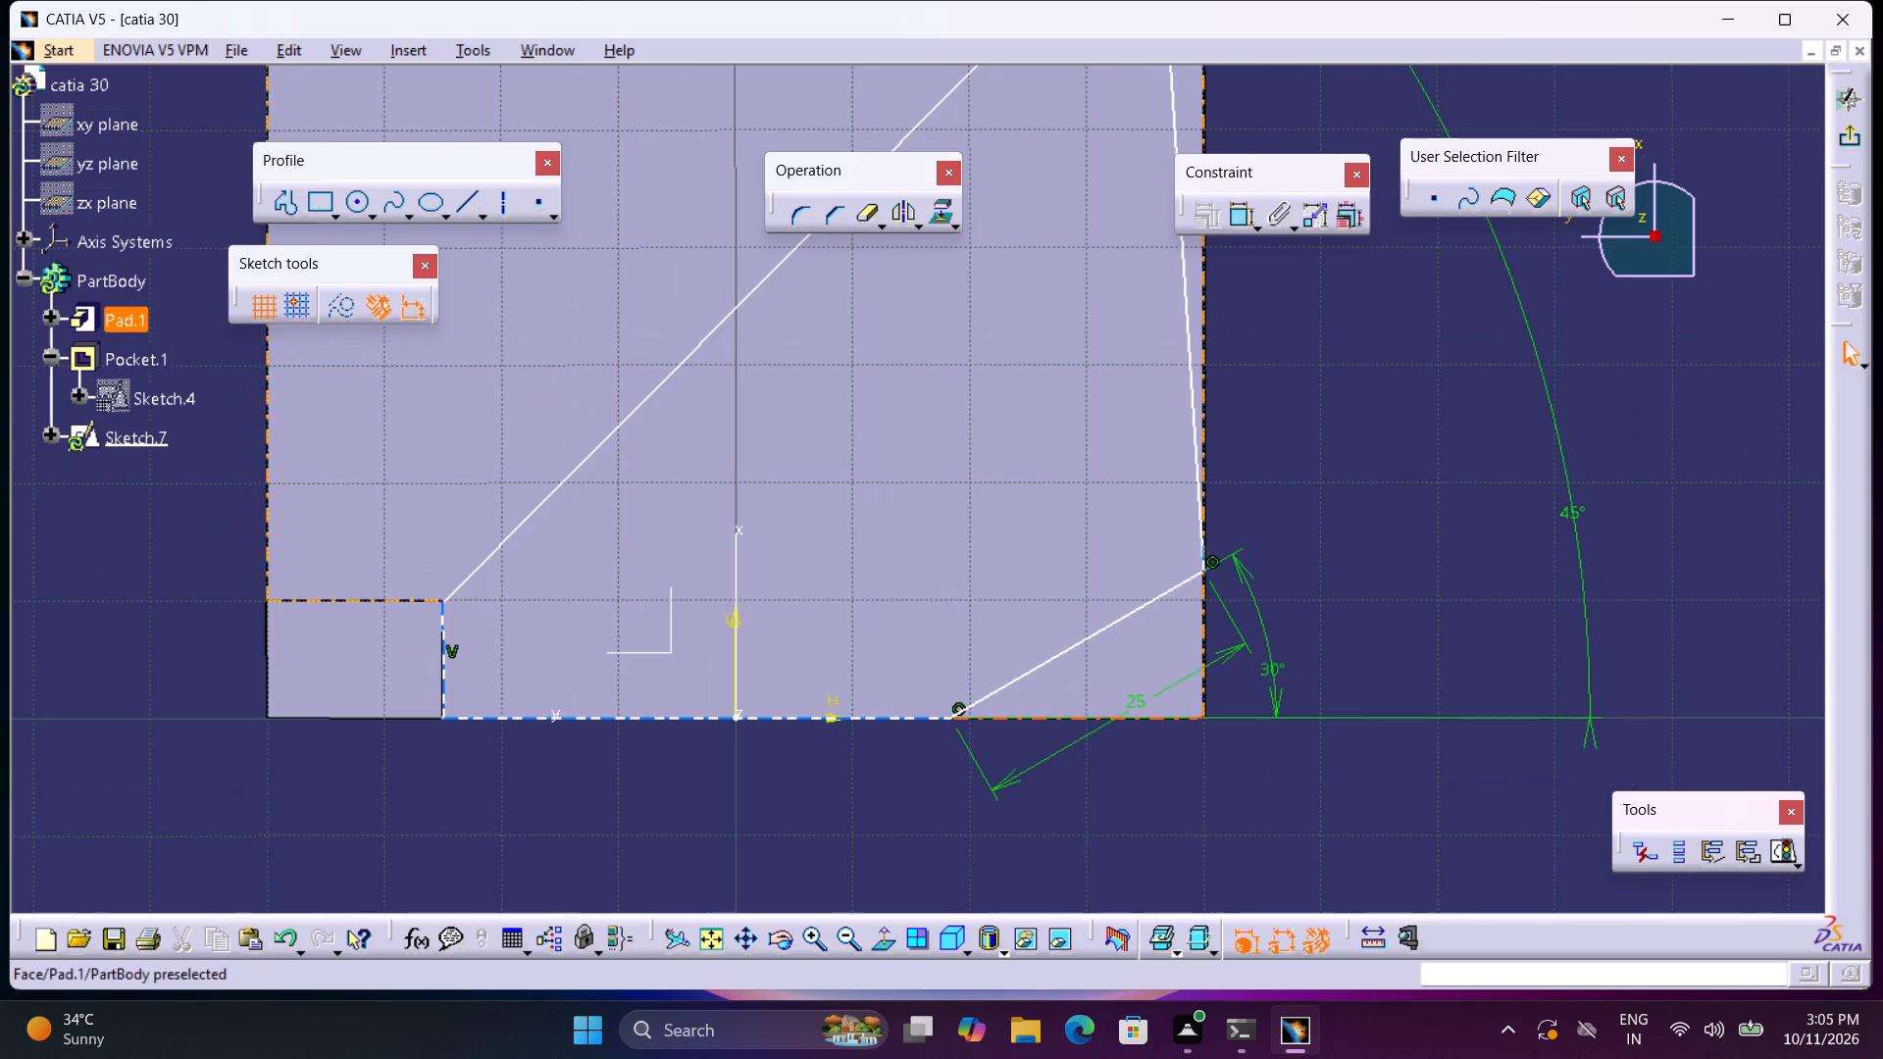
middle_drag(1128, 450, 1178, 624)
middle_drag(1196, 479, 1196, 635)
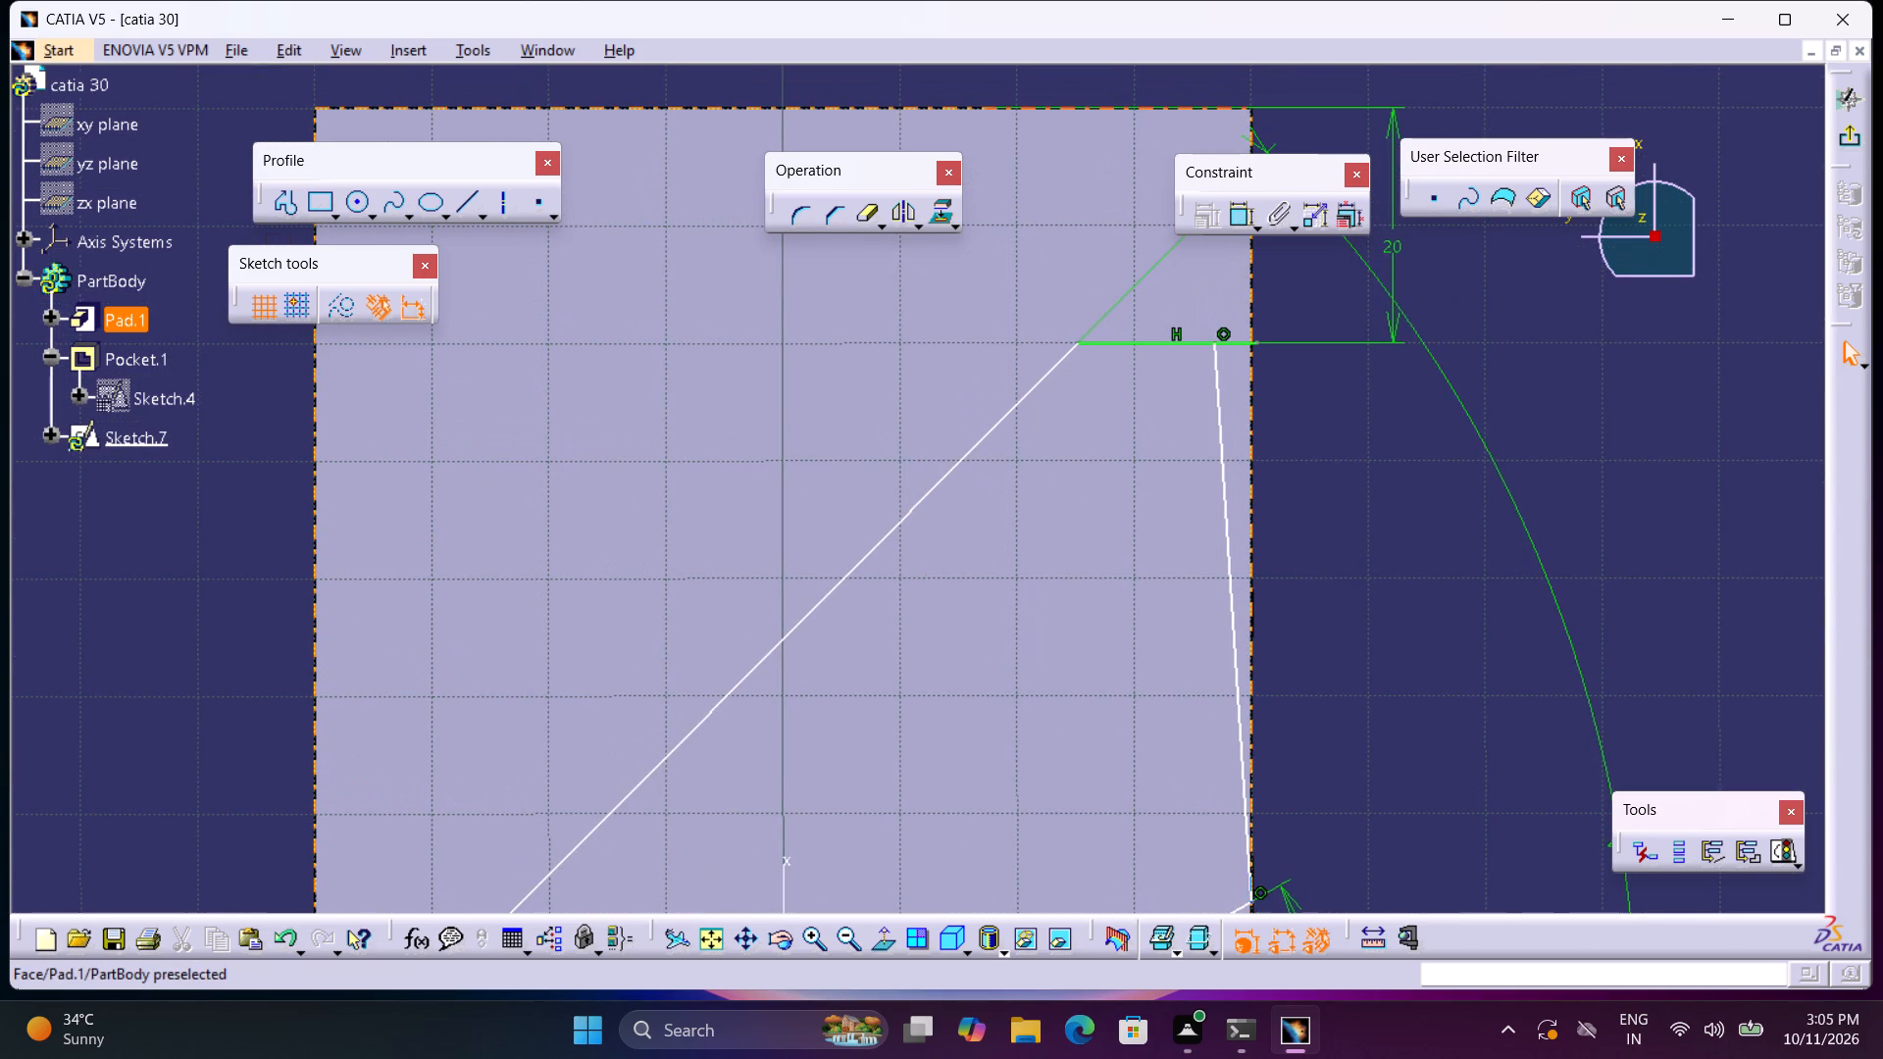
middle_drag(1225, 492, 1233, 606)
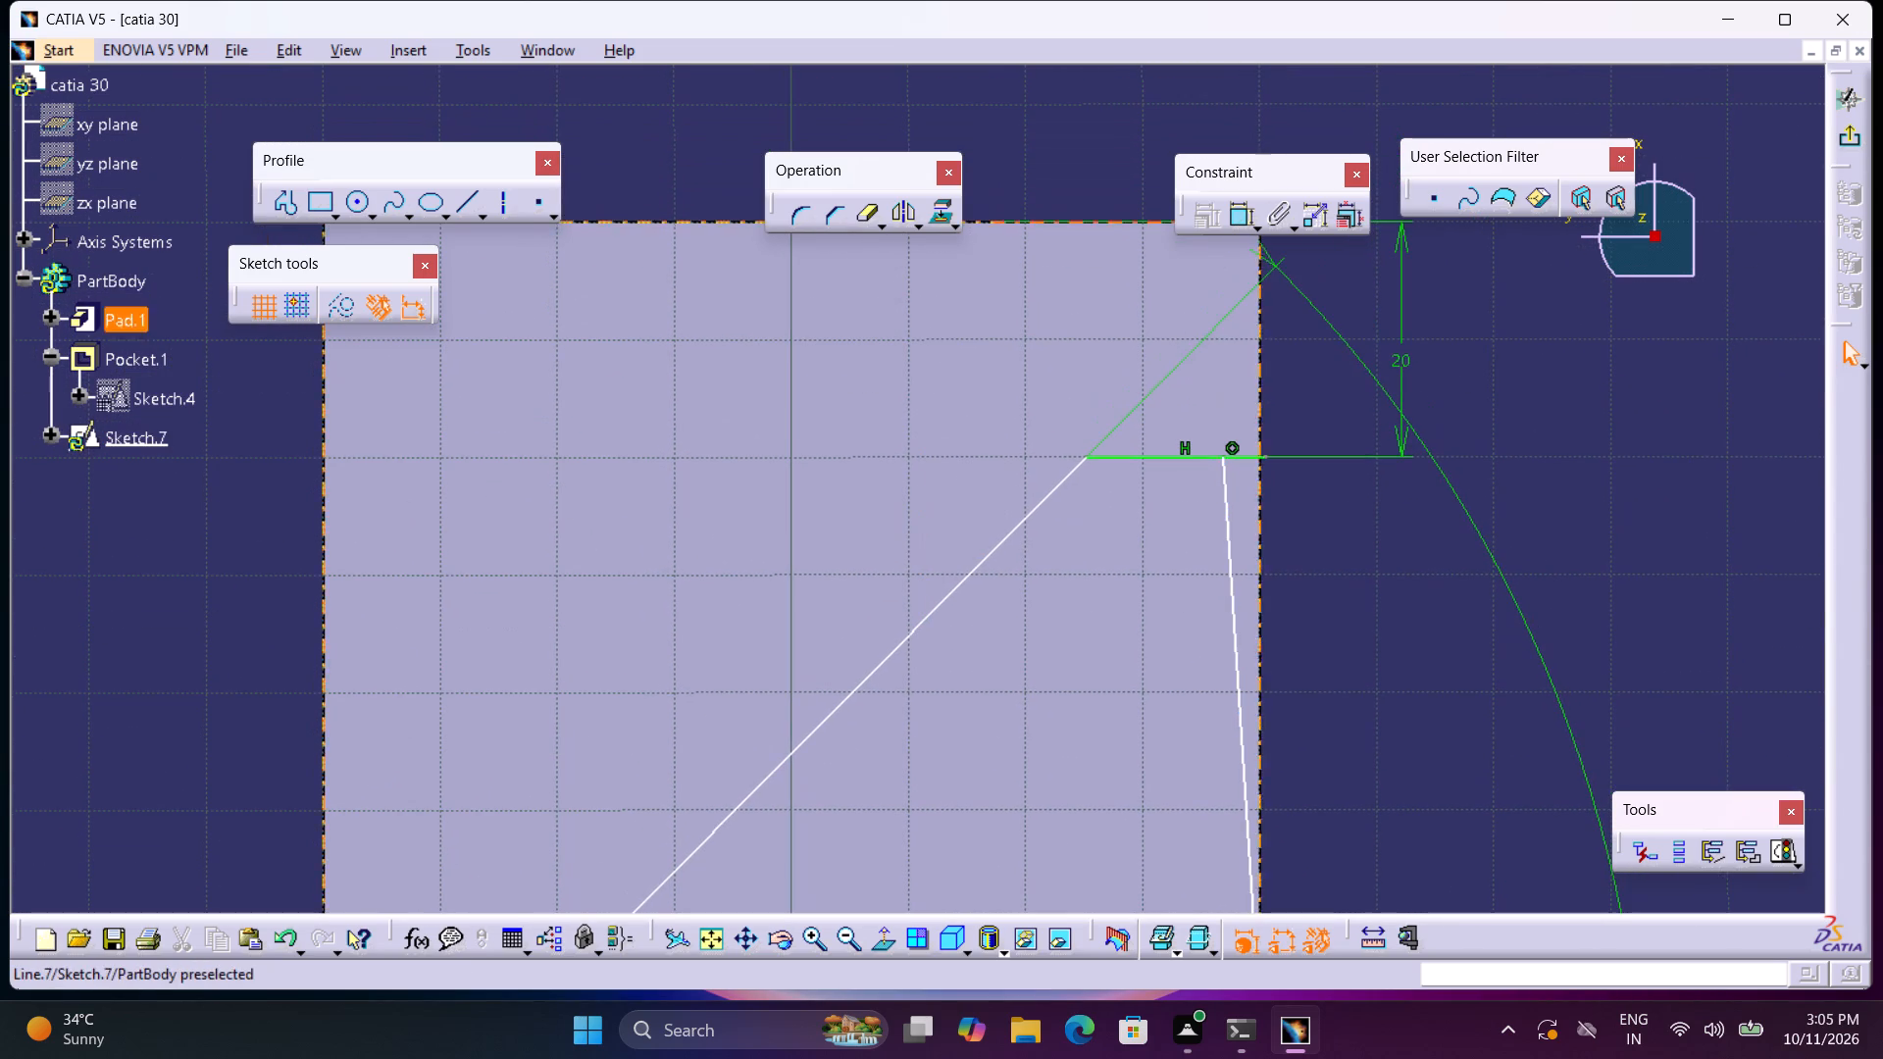
click(1240, 226)
click(1227, 476)
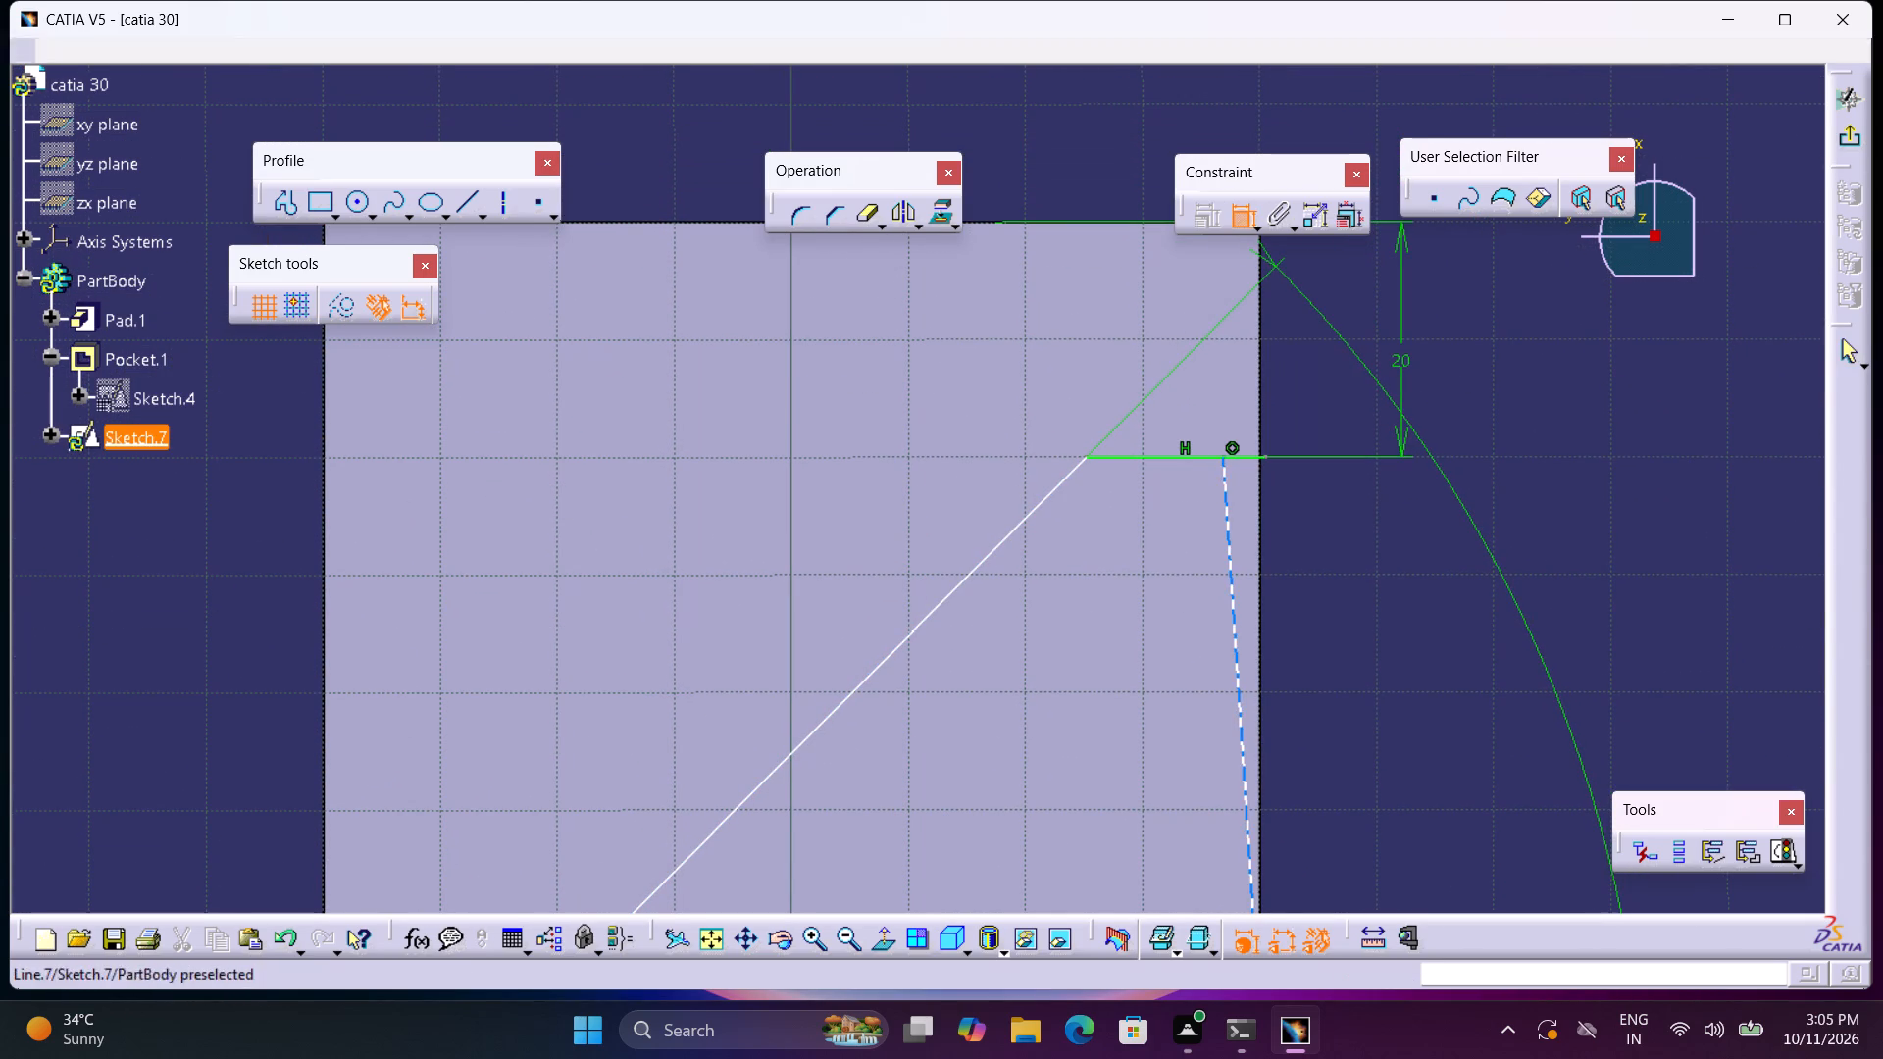
click(1257, 497)
right_click(1257, 497)
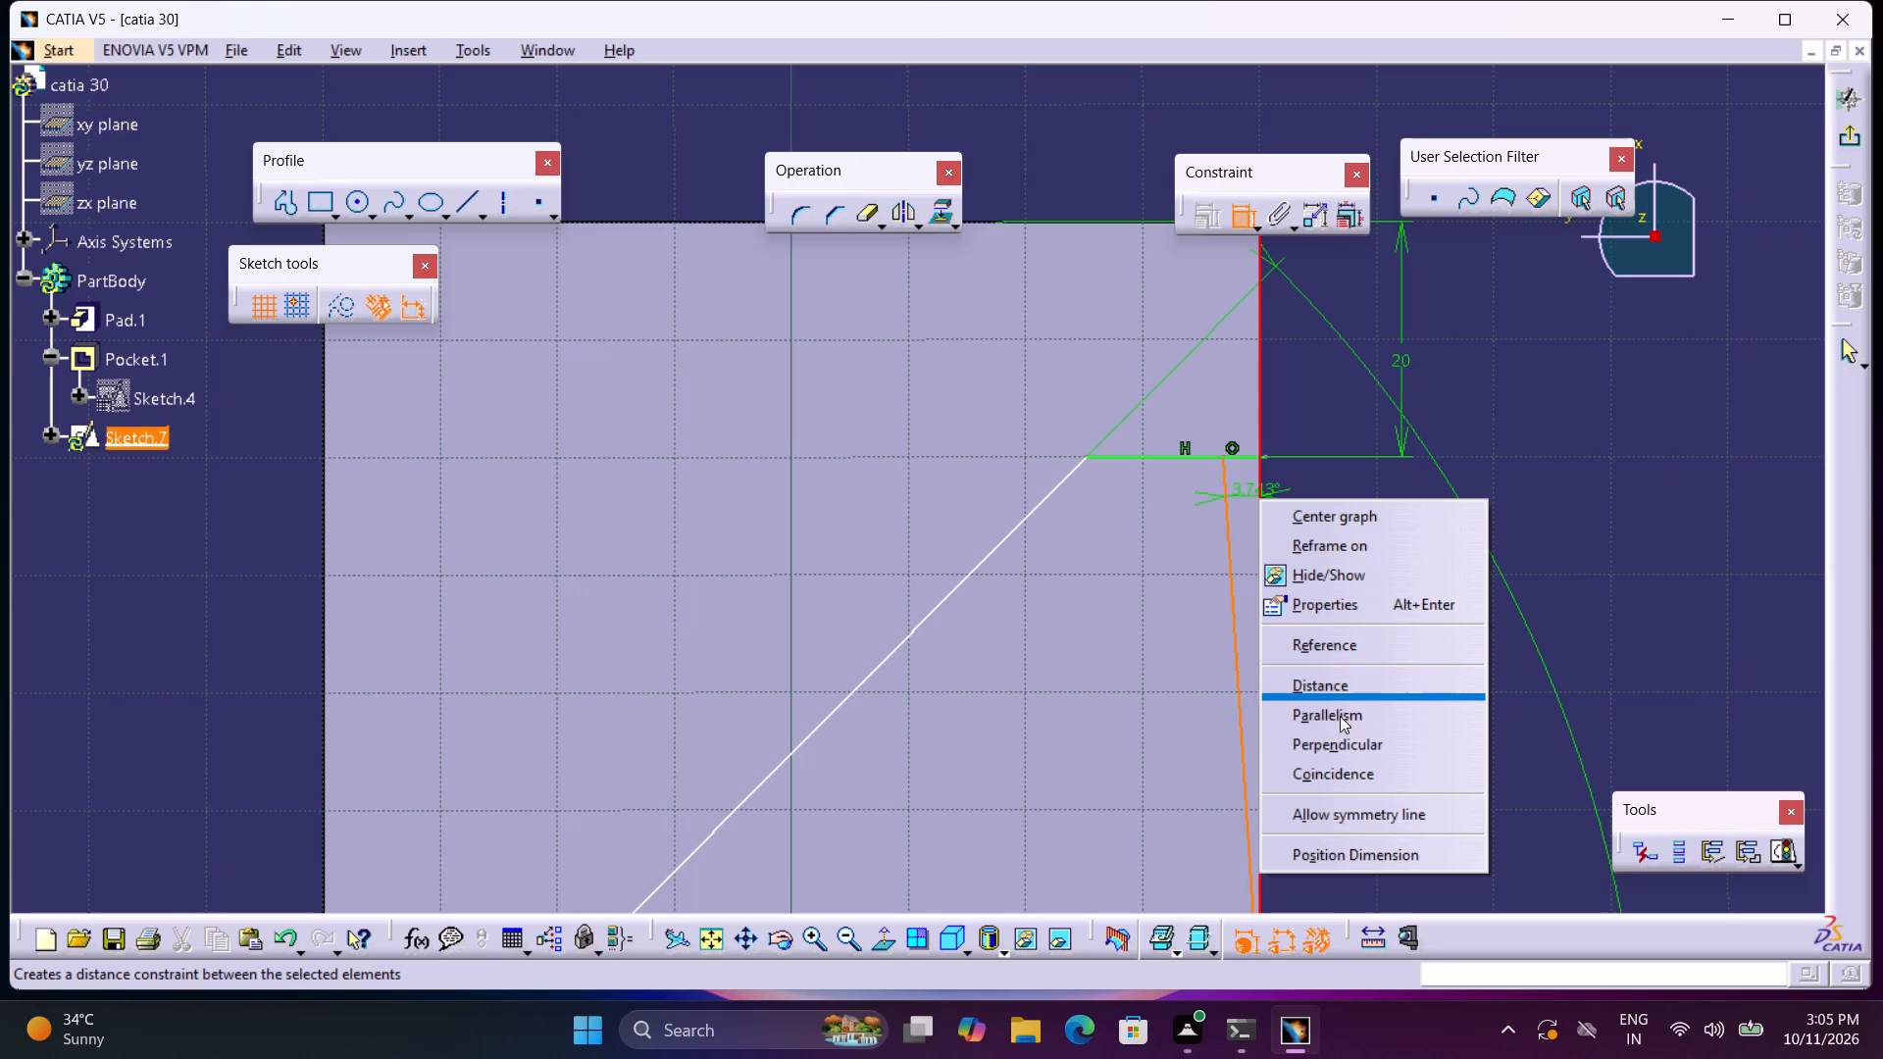
click(1340, 766)
Draw a vertical profile line about 53 mm long from the 30° corner slant's inner endpoint to the 45° line.
middle_drag(1333, 748, 1354, 676)
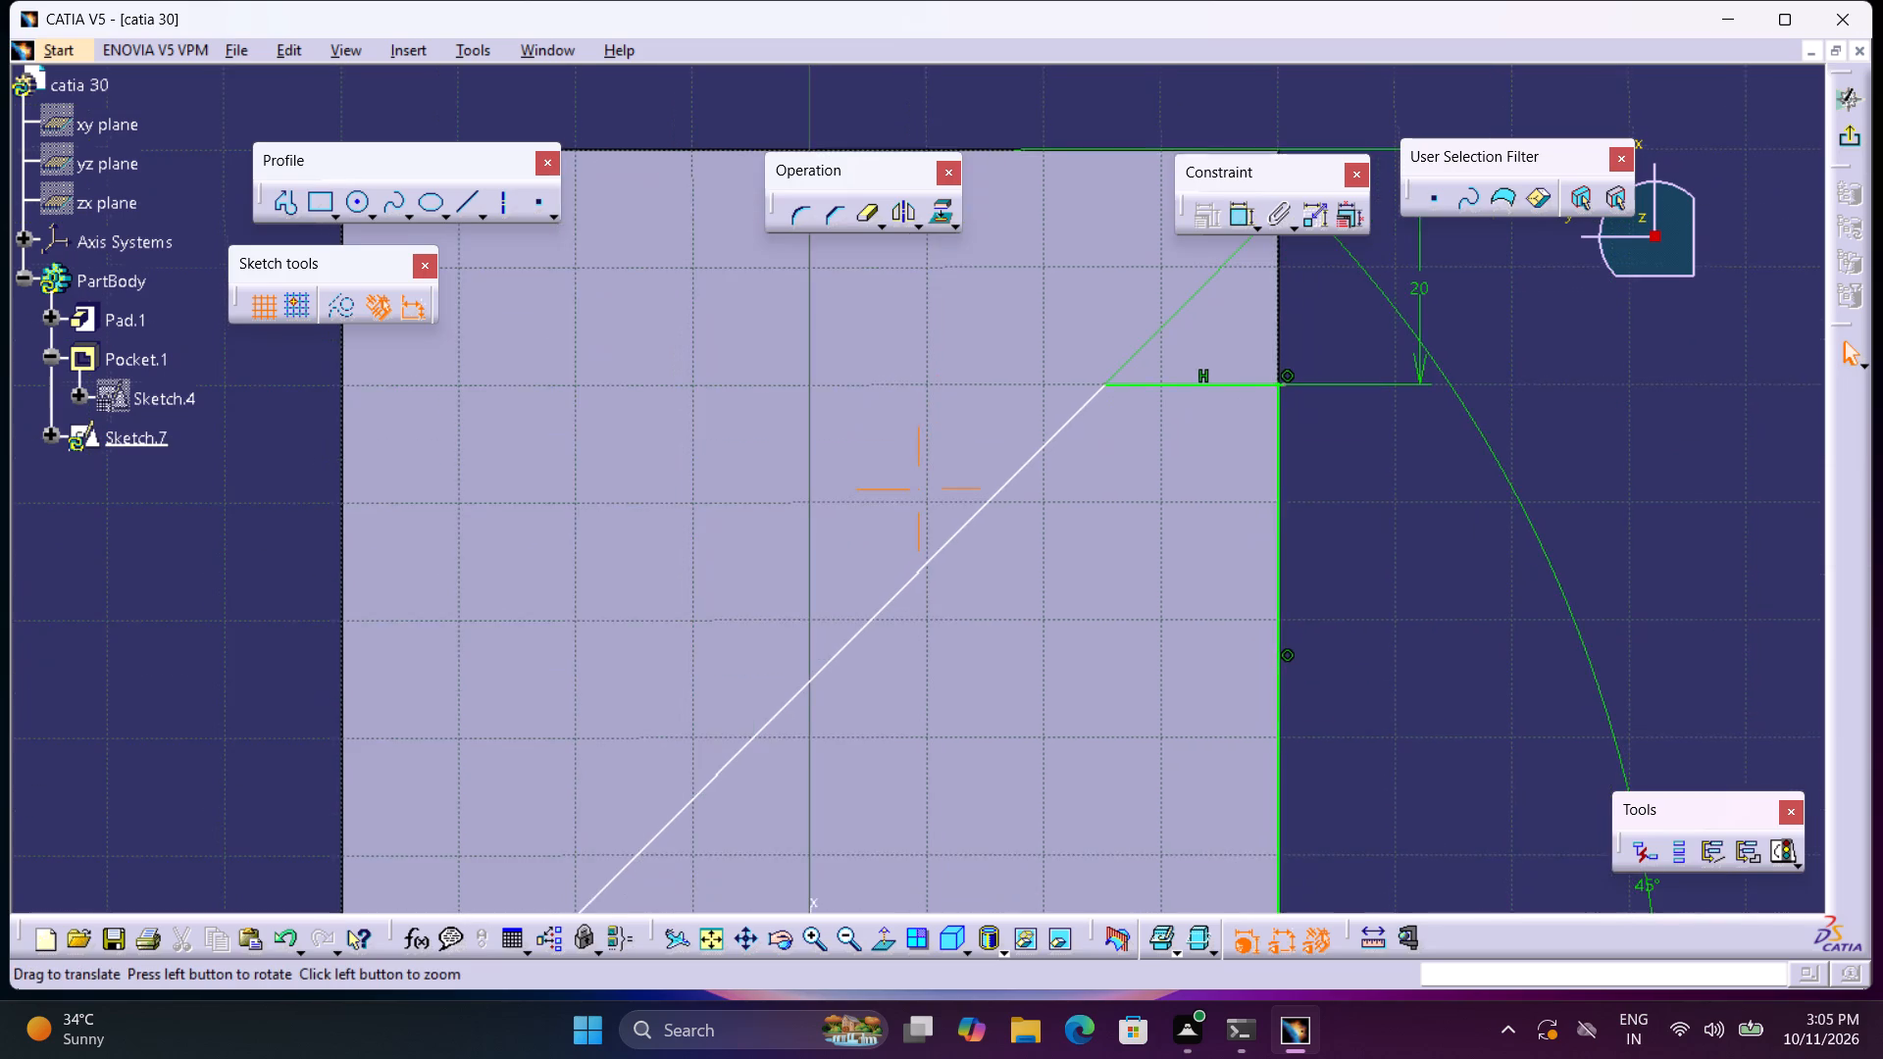
middle_drag(1354, 676, 1270, 415)
right_click(1270, 338)
click(290, 213)
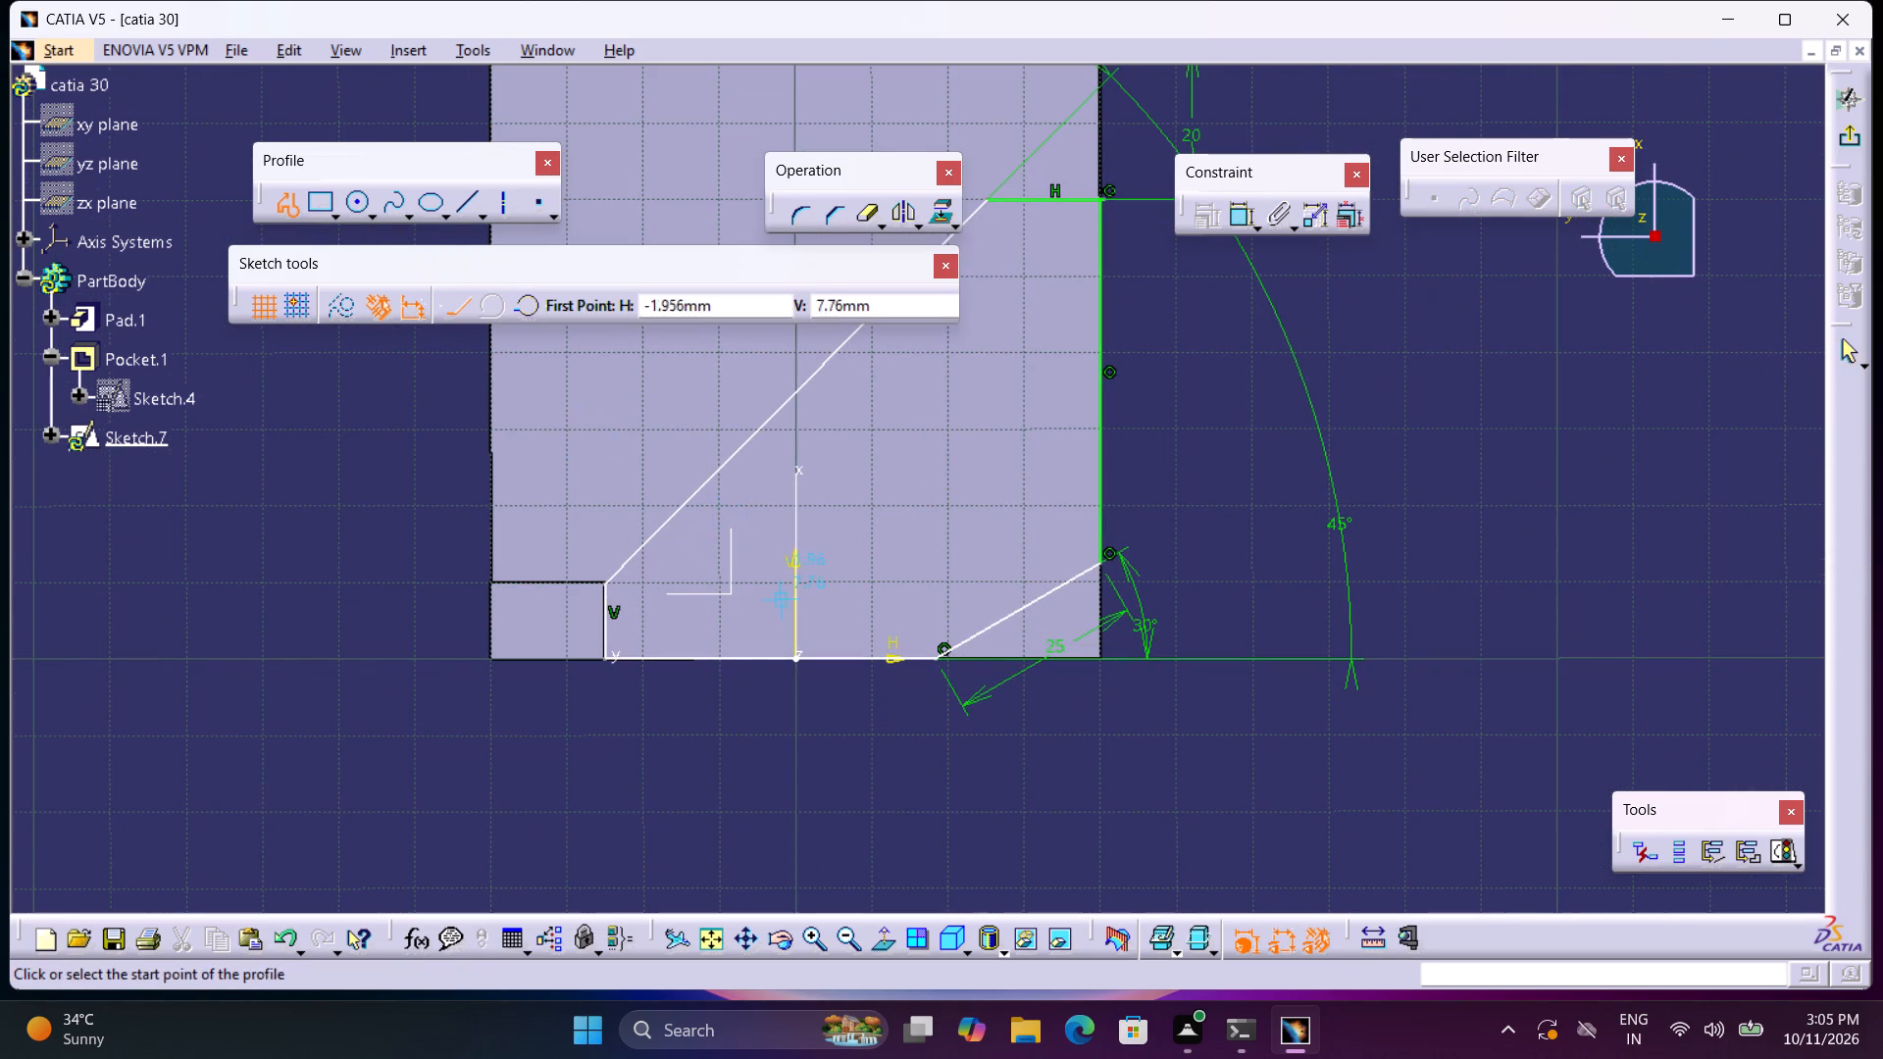
click(939, 657)
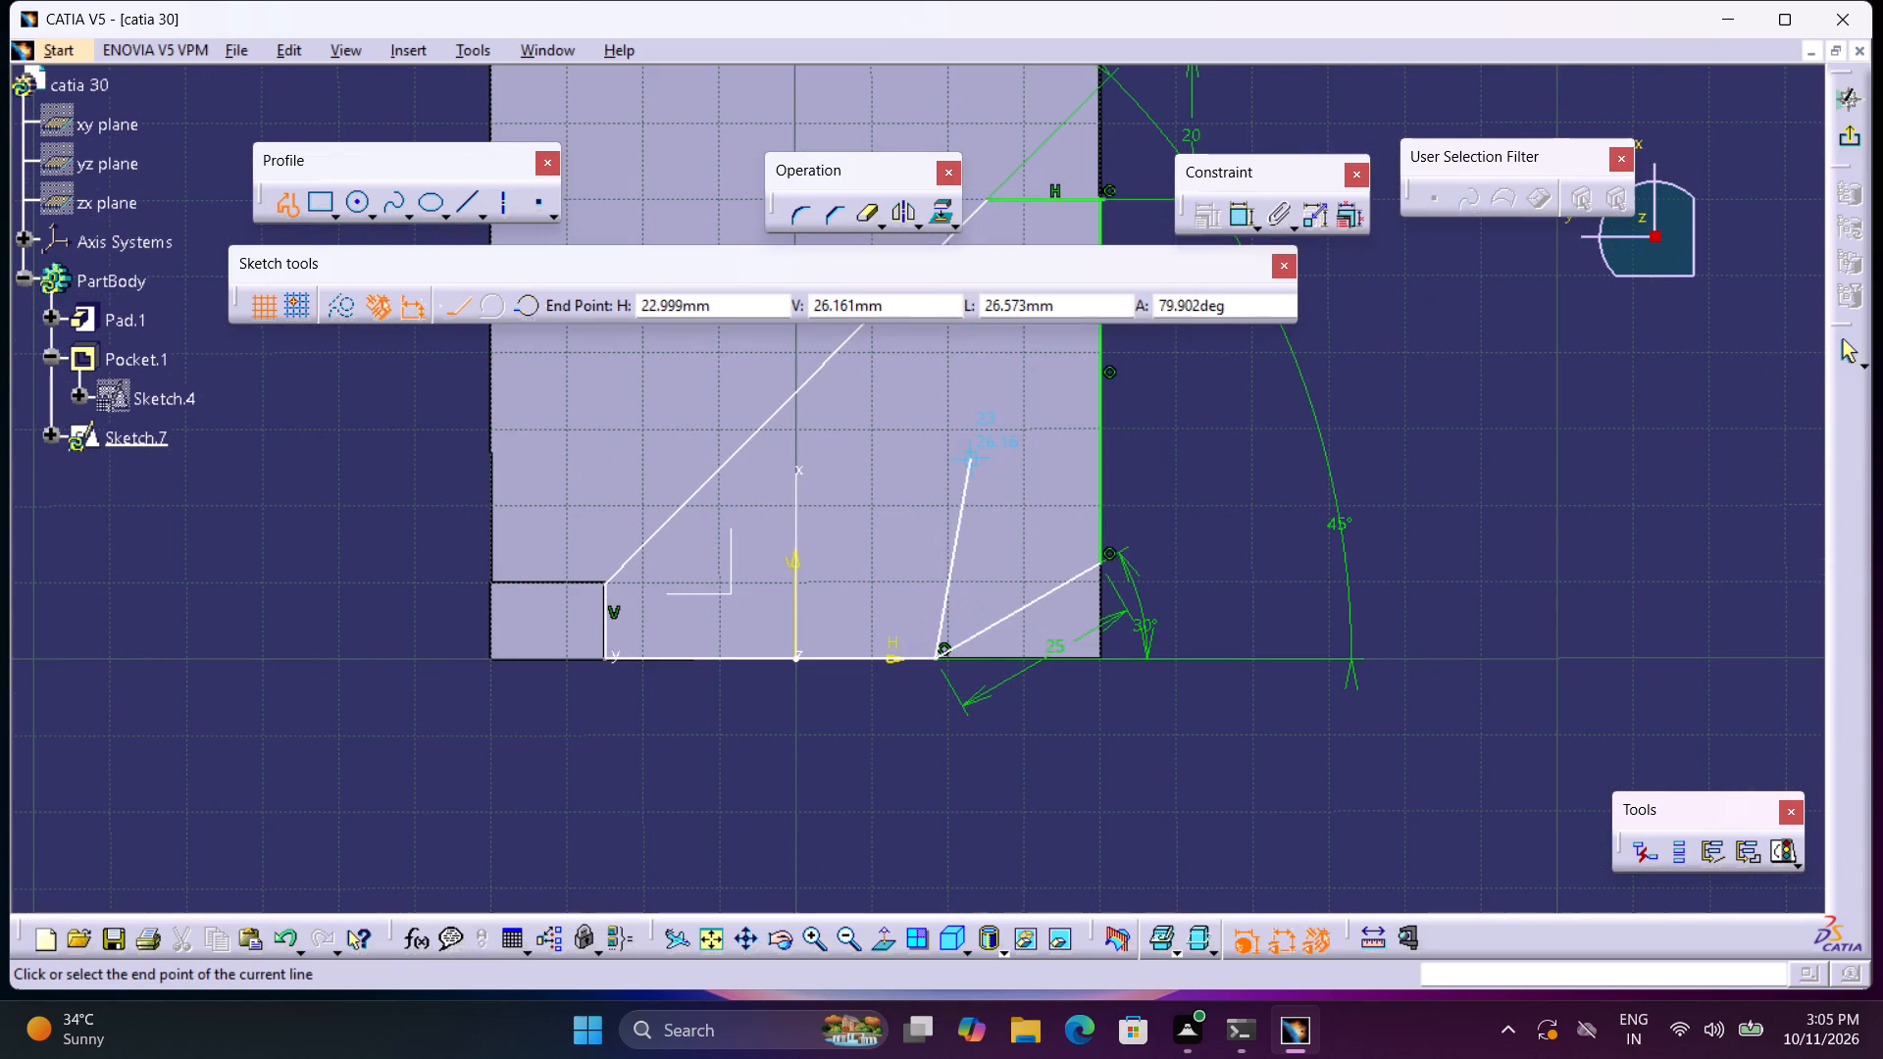
middle_drag(971, 461, 967, 800)
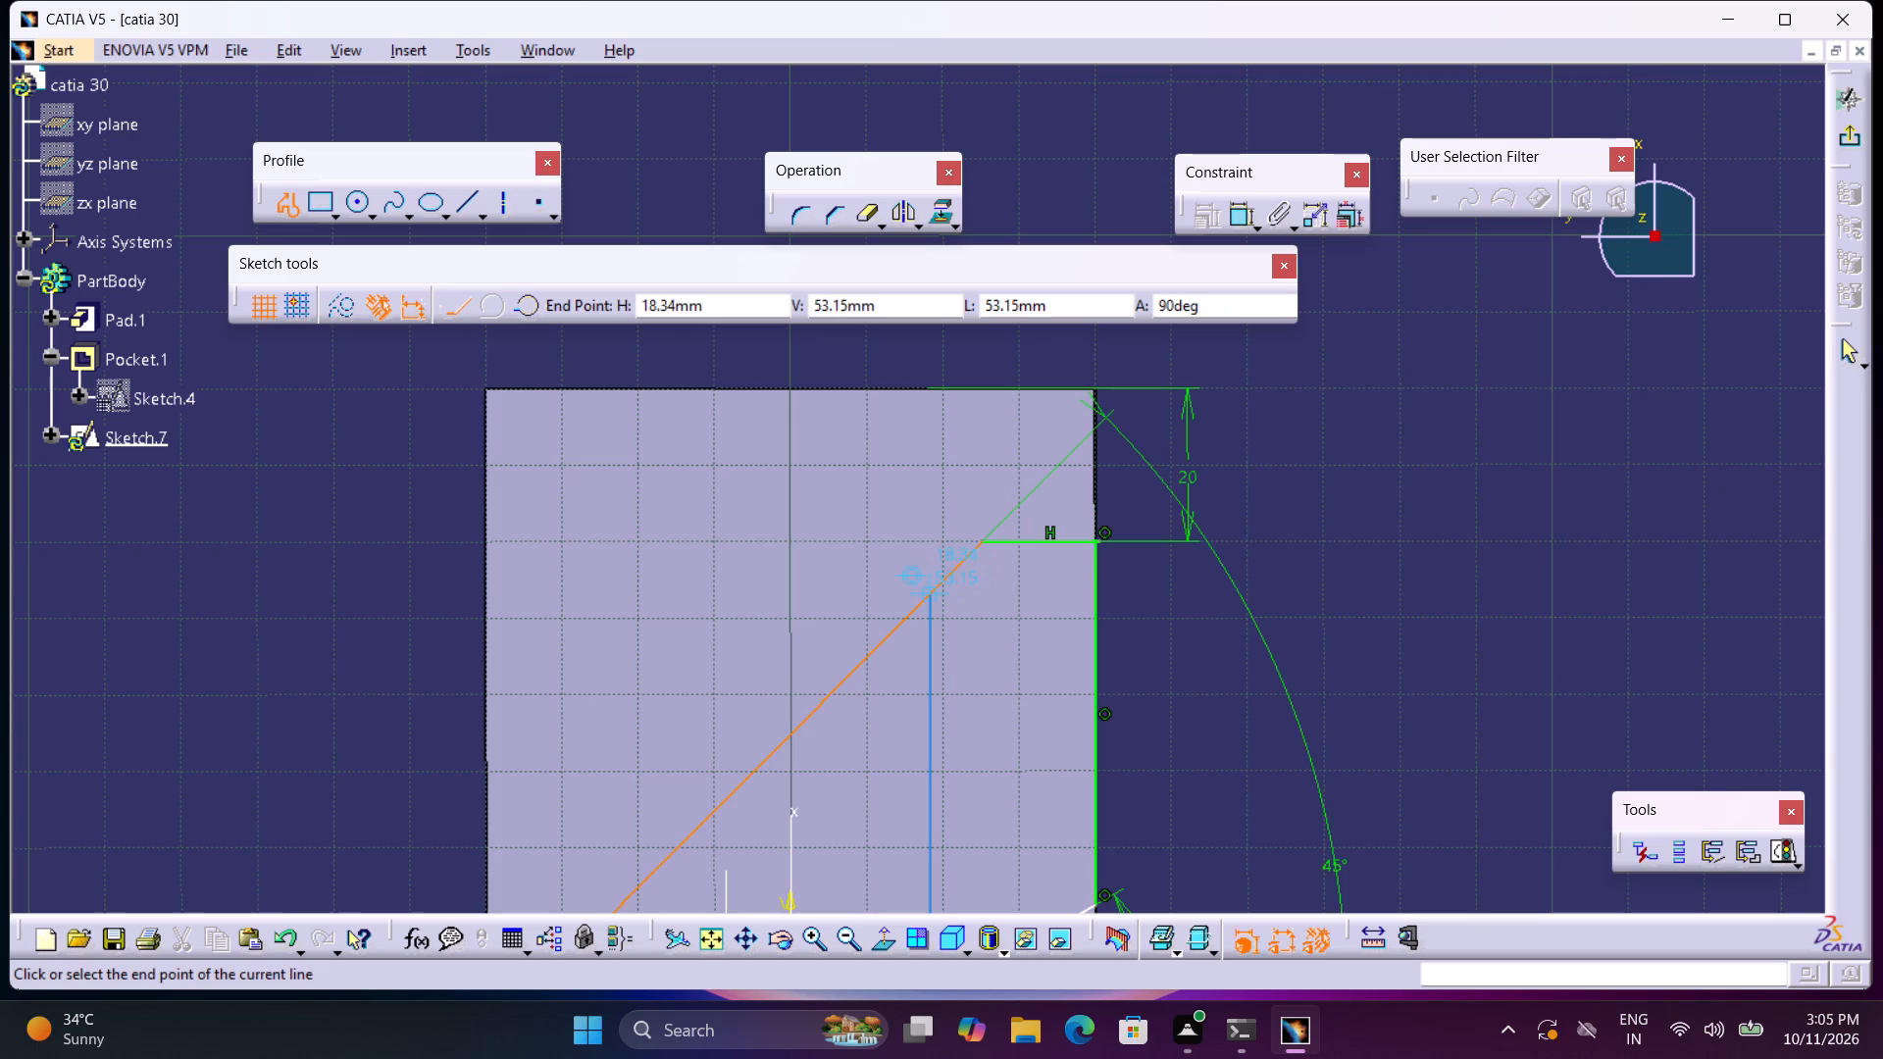
middle_drag(930, 598, 928, 558)
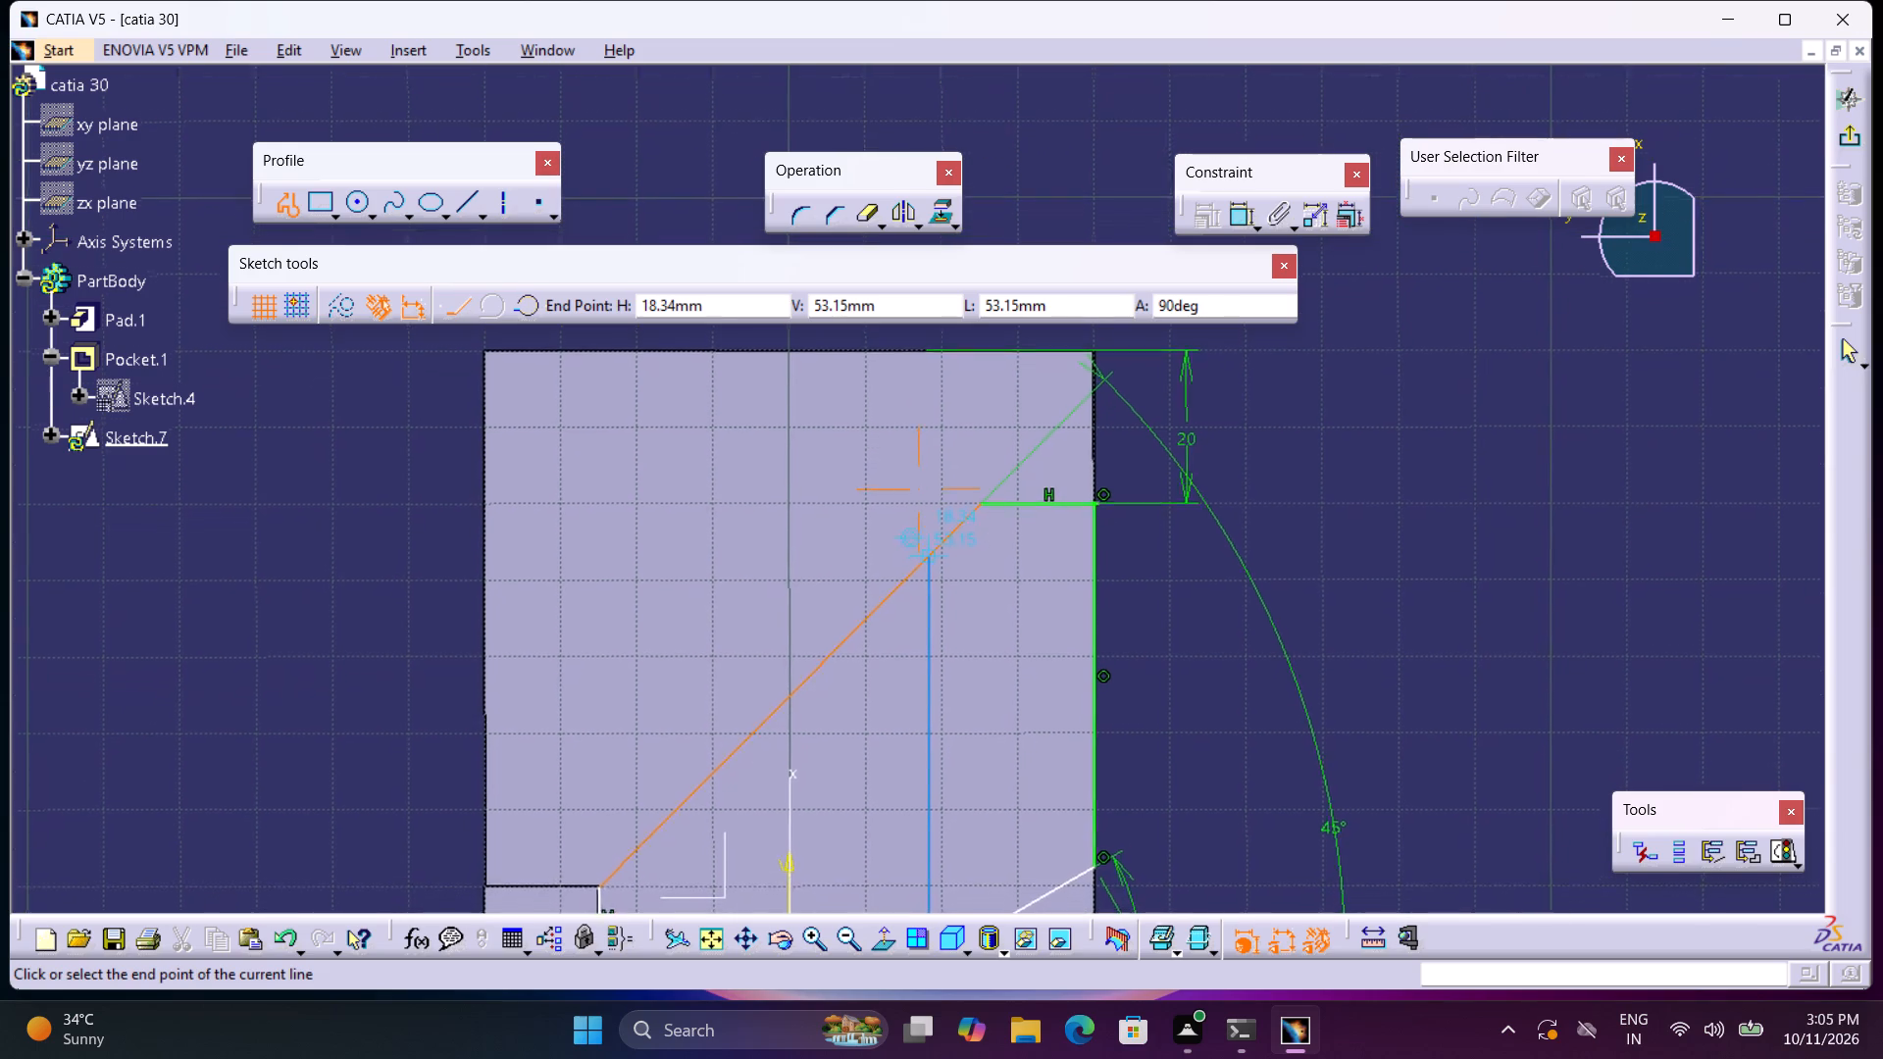
middle_drag(928, 558, 951, 457)
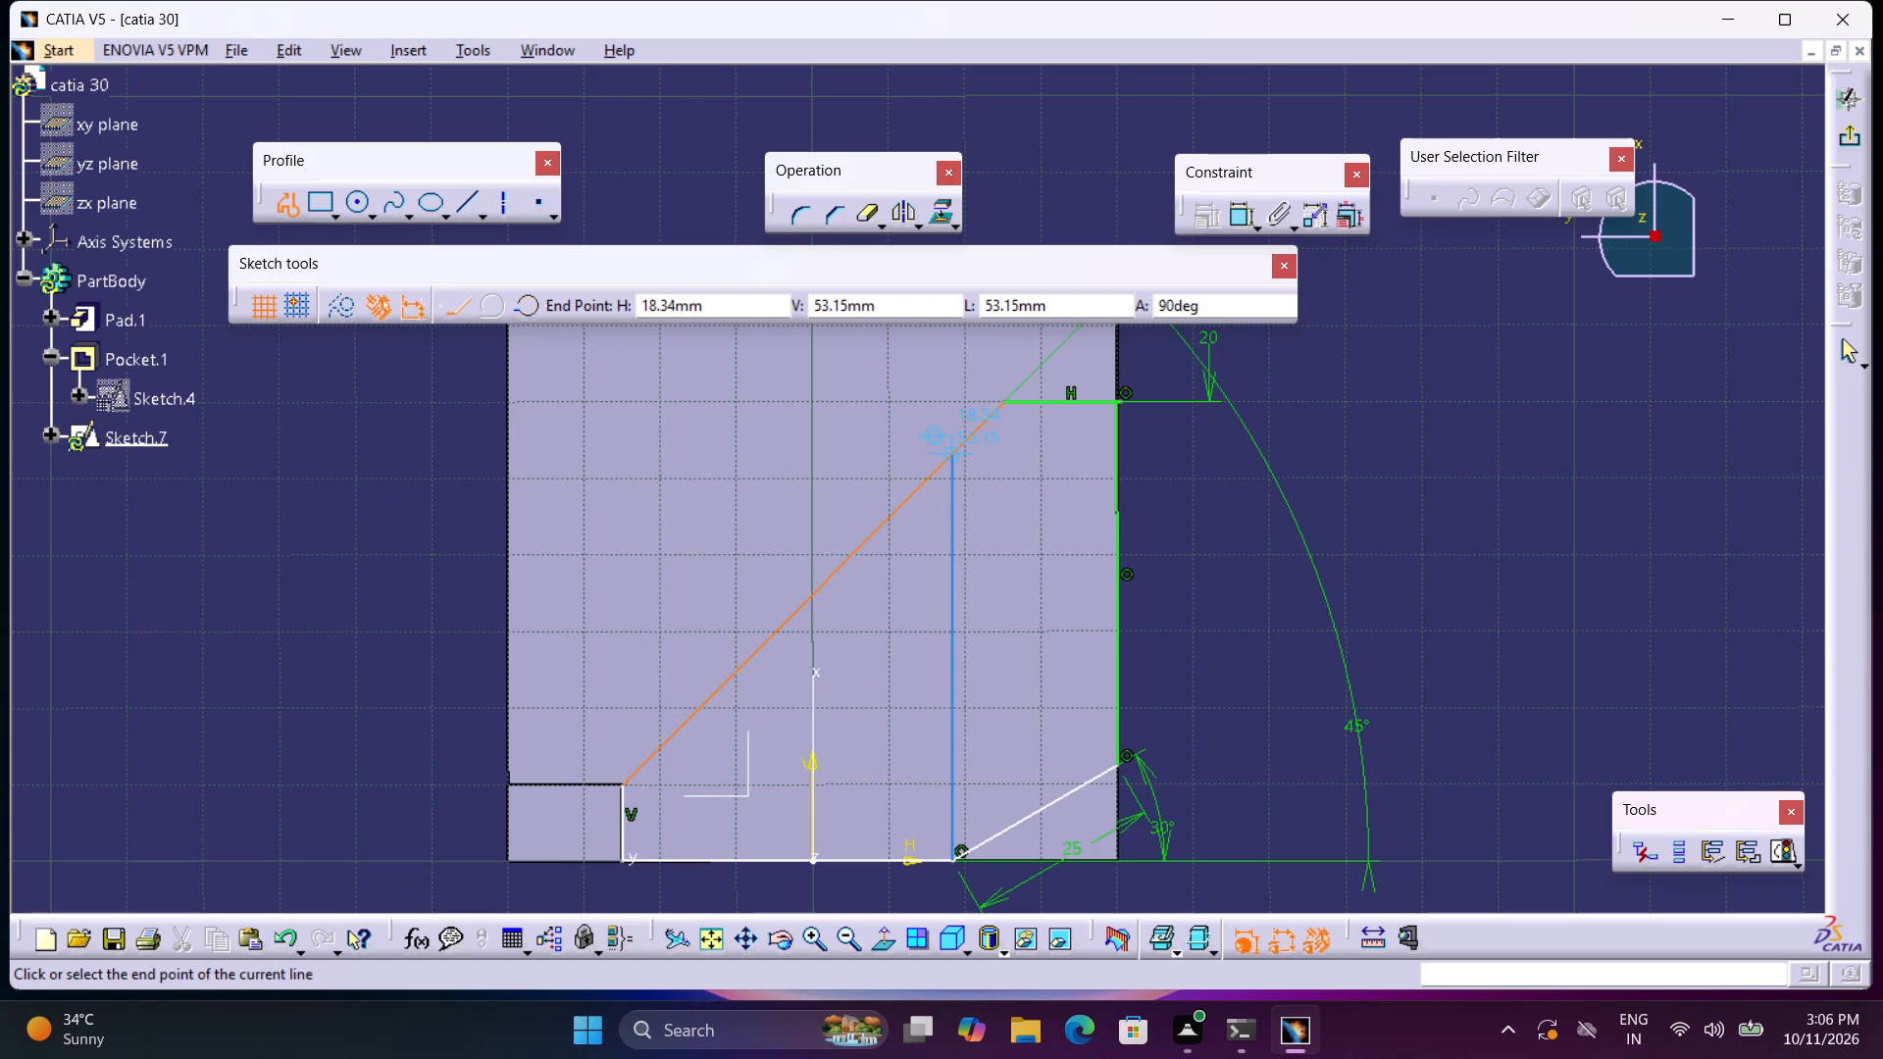
click(951, 457)
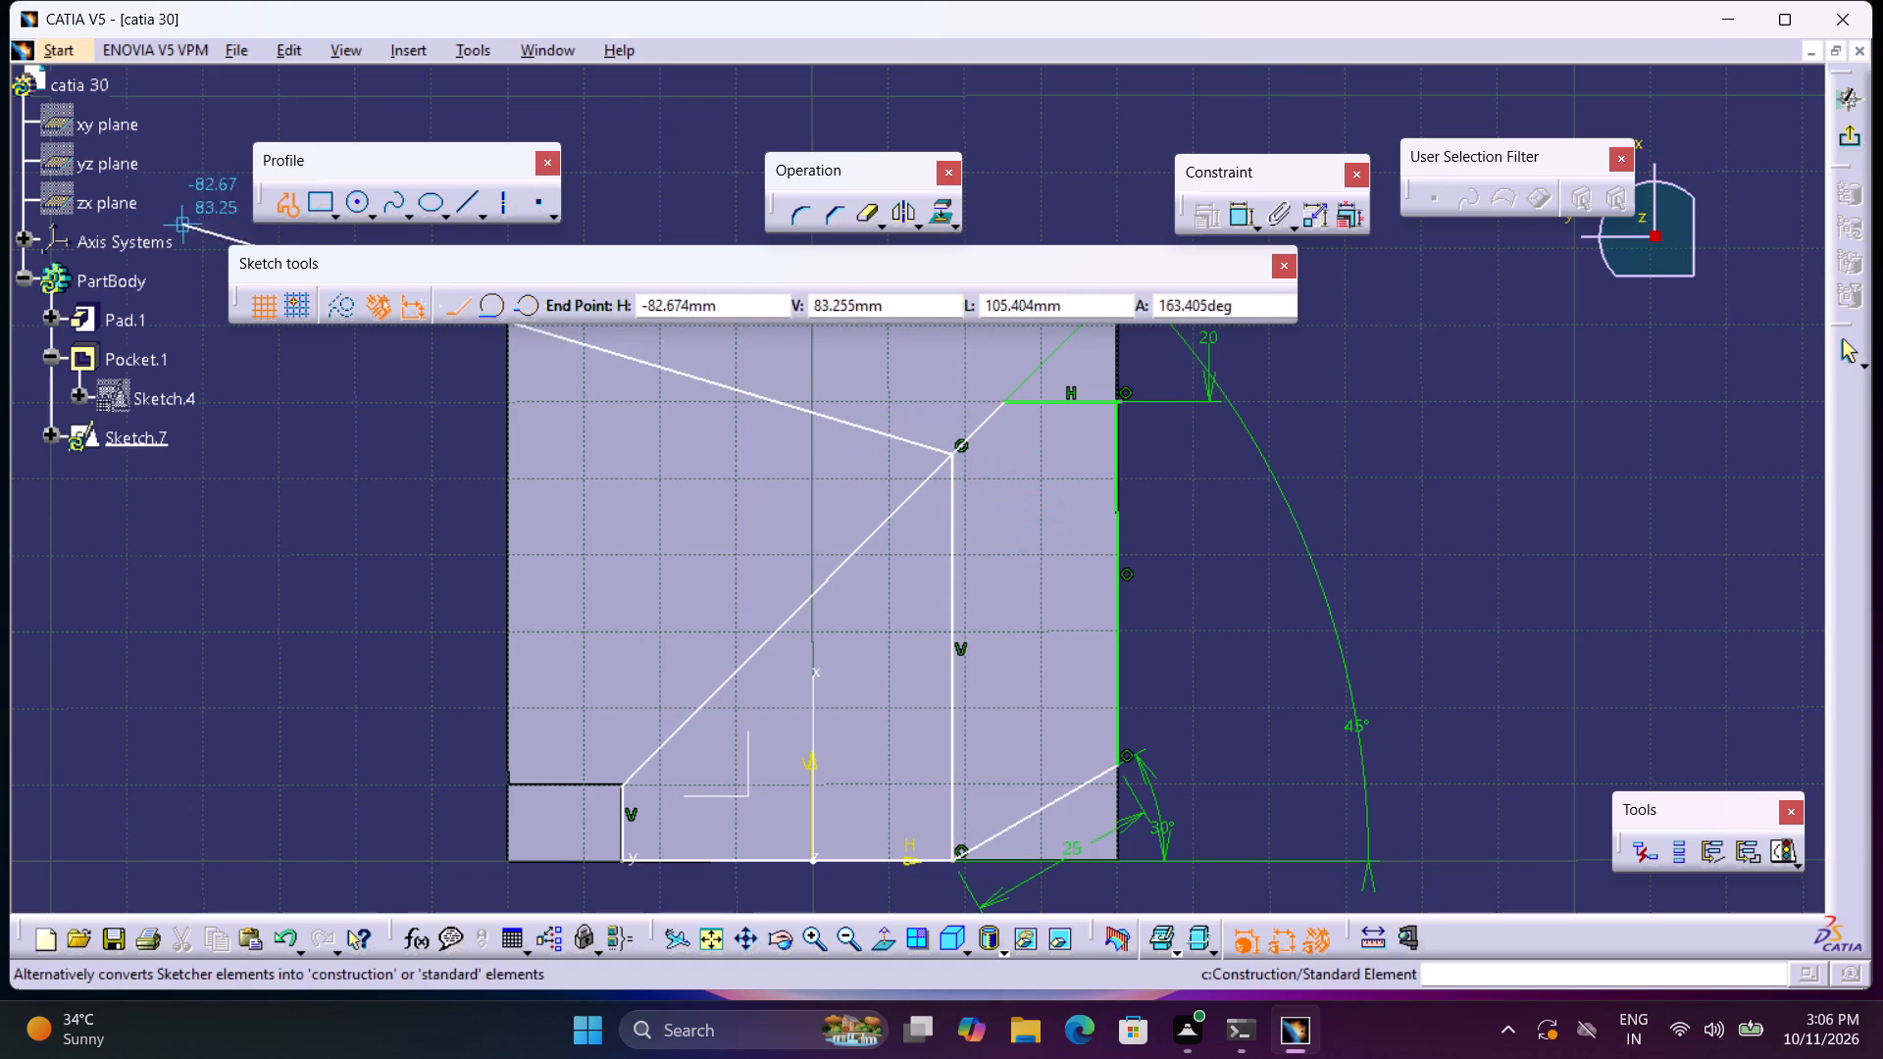
click(289, 210)
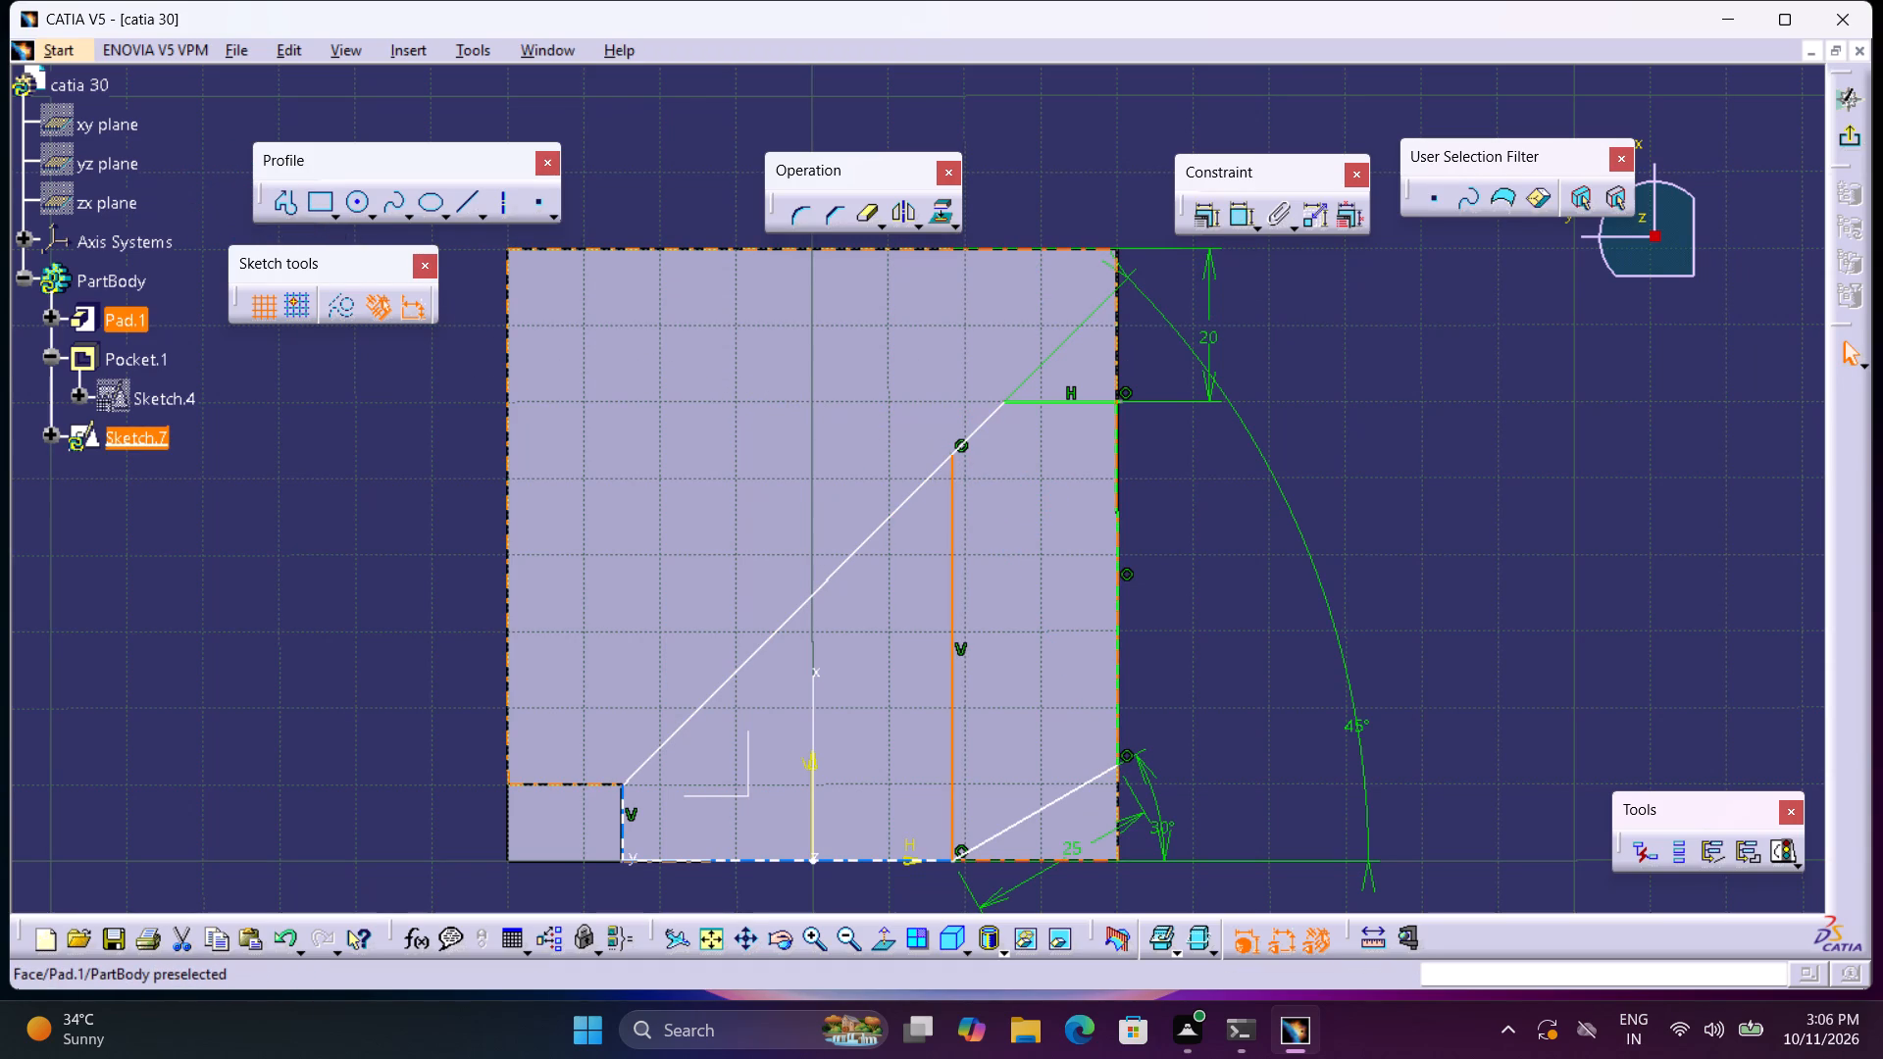
click(1224, 562)
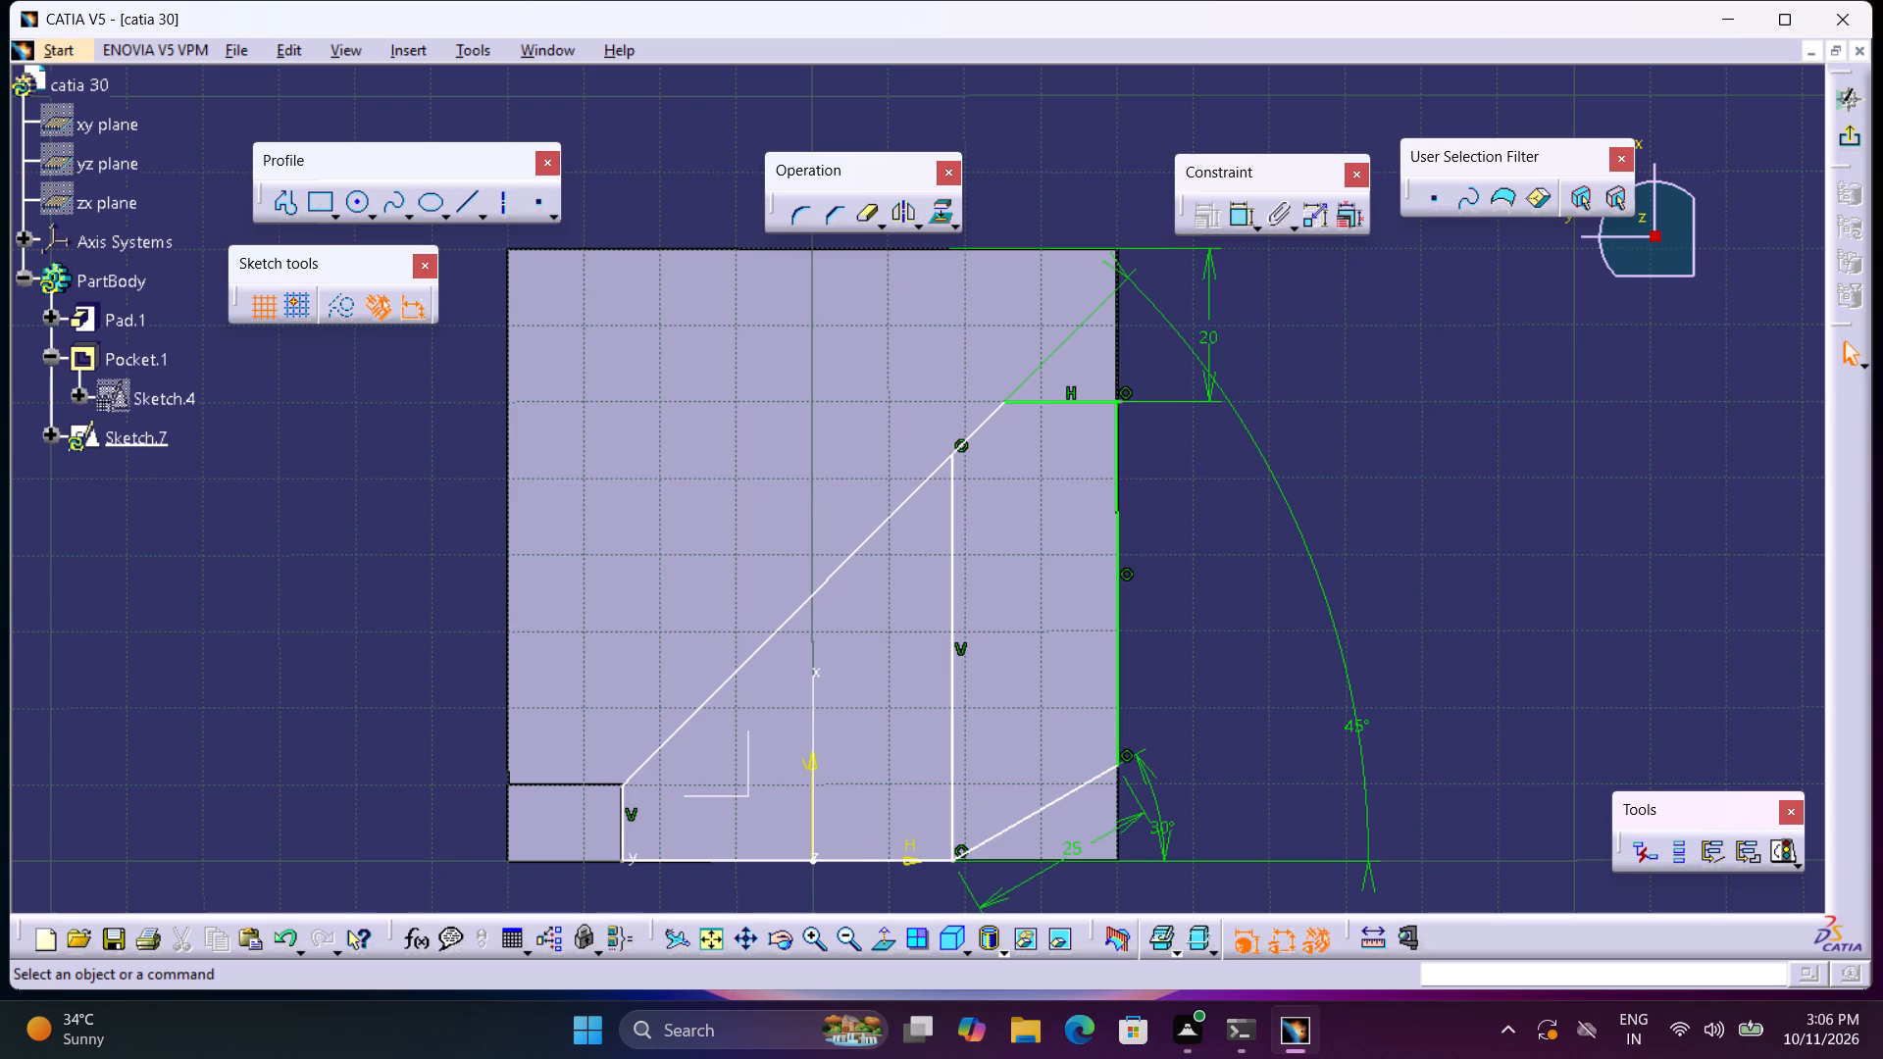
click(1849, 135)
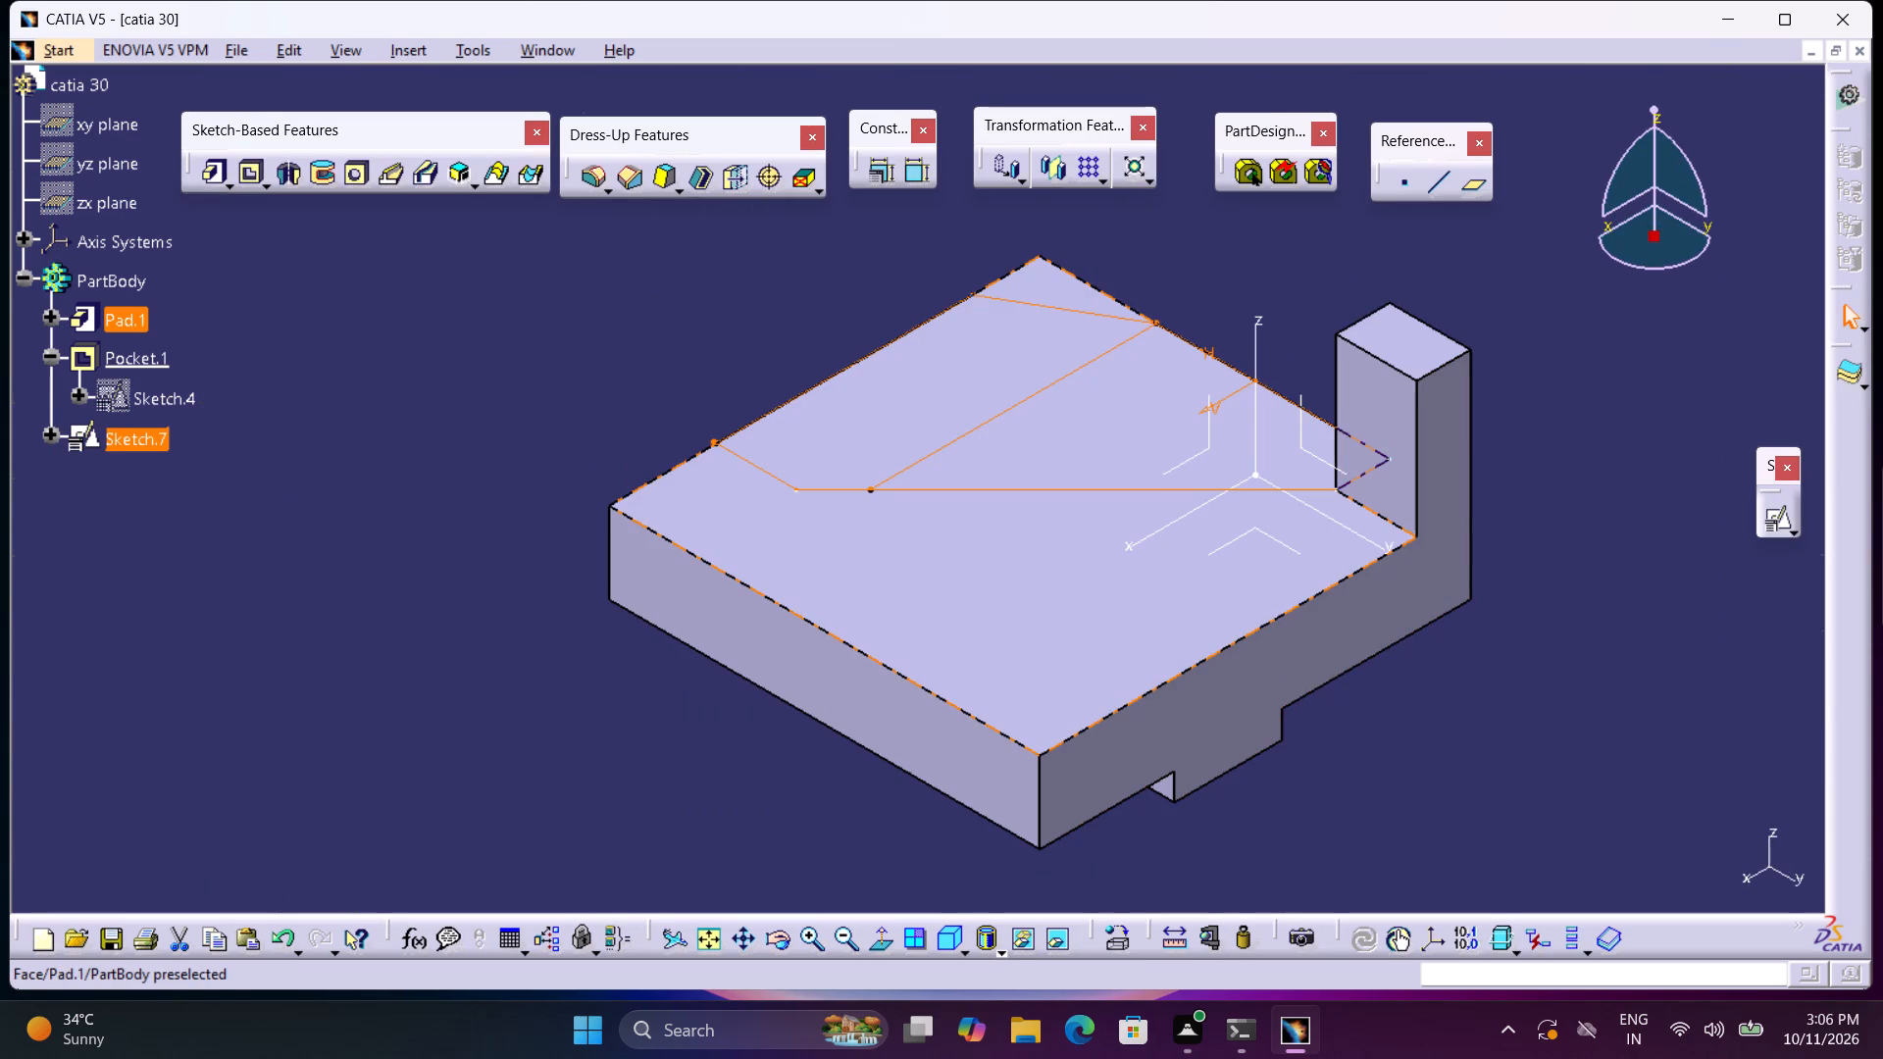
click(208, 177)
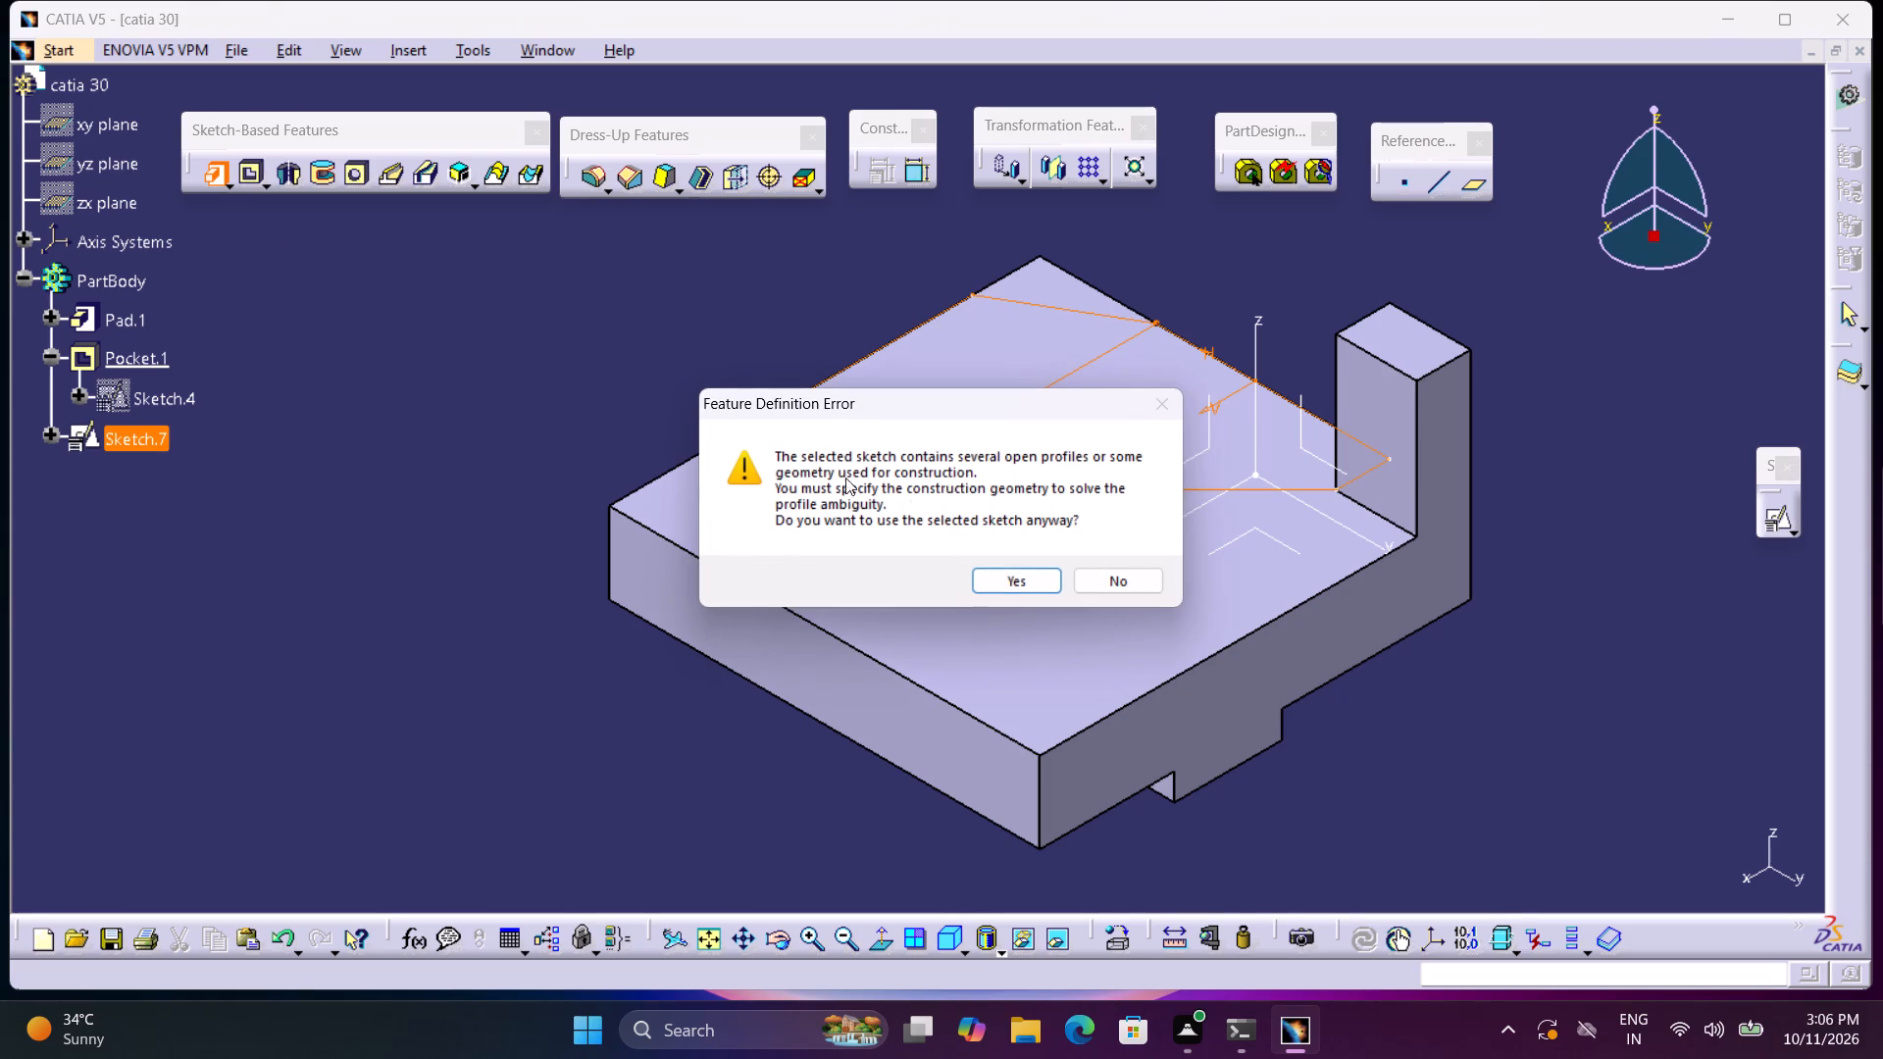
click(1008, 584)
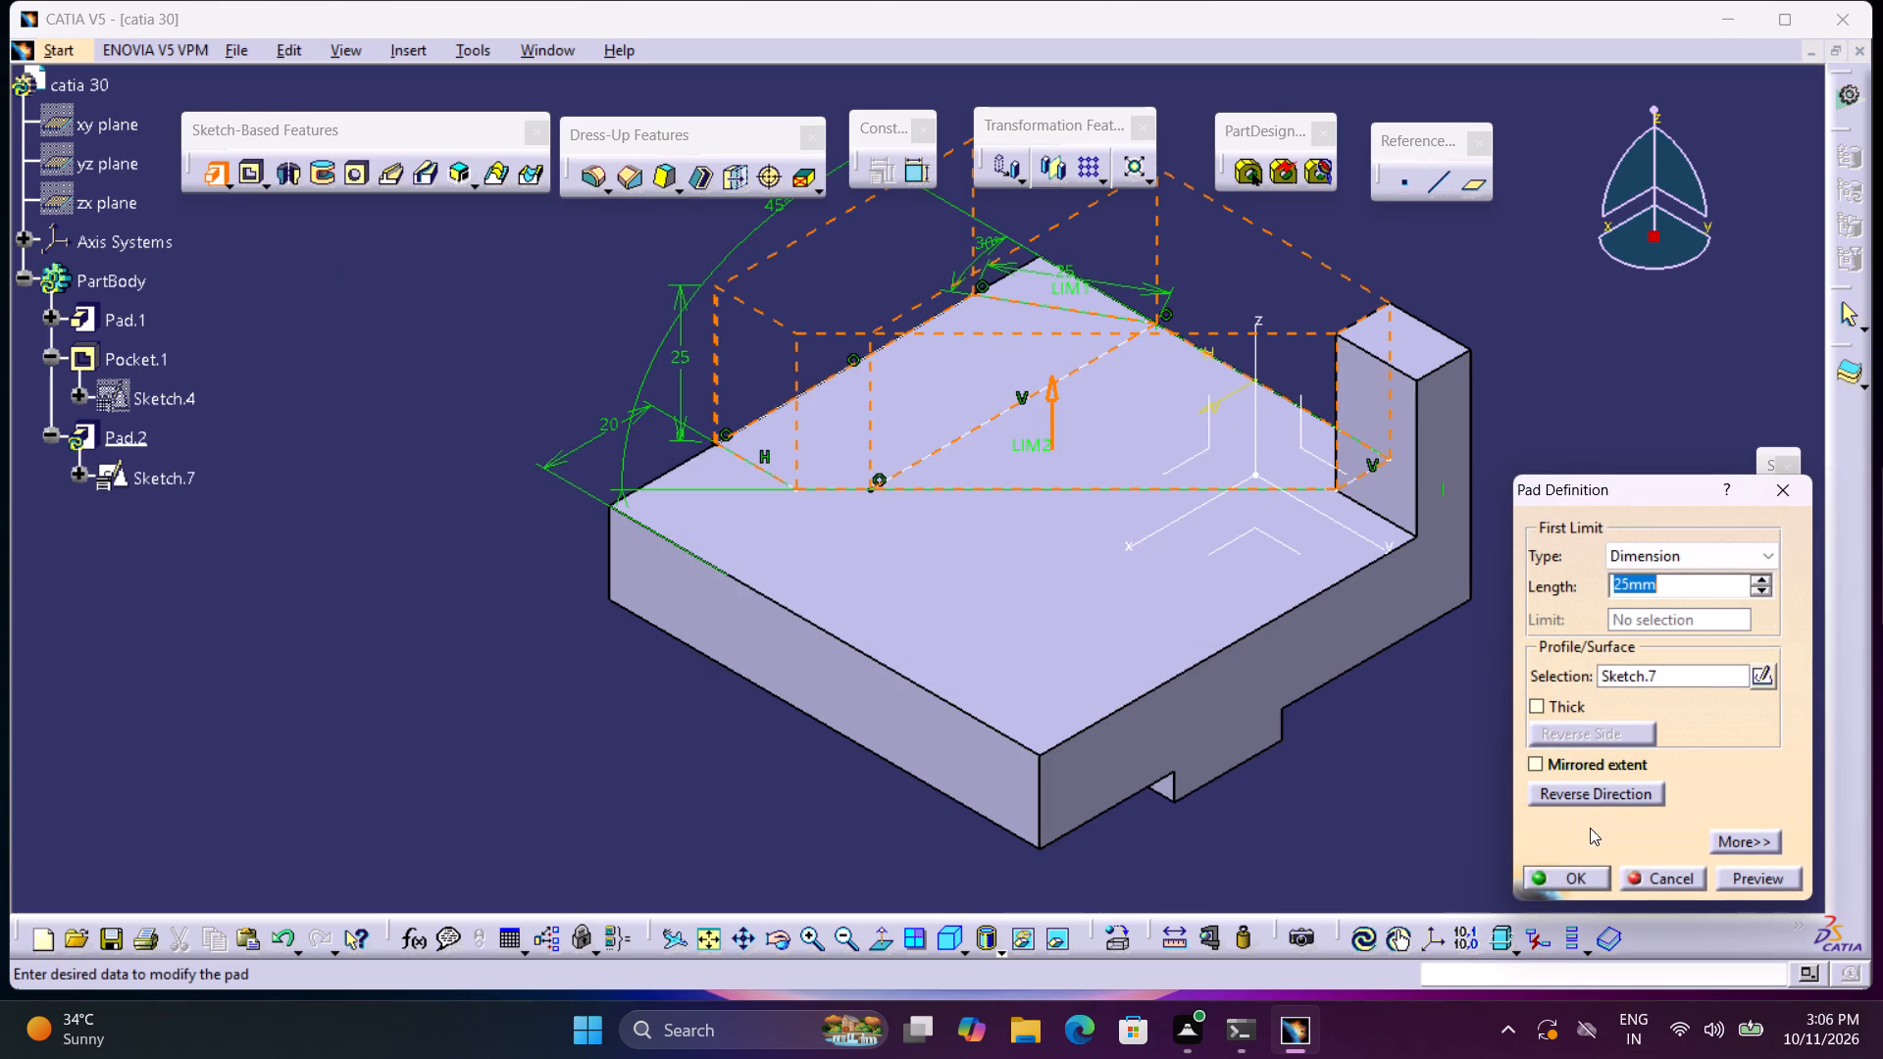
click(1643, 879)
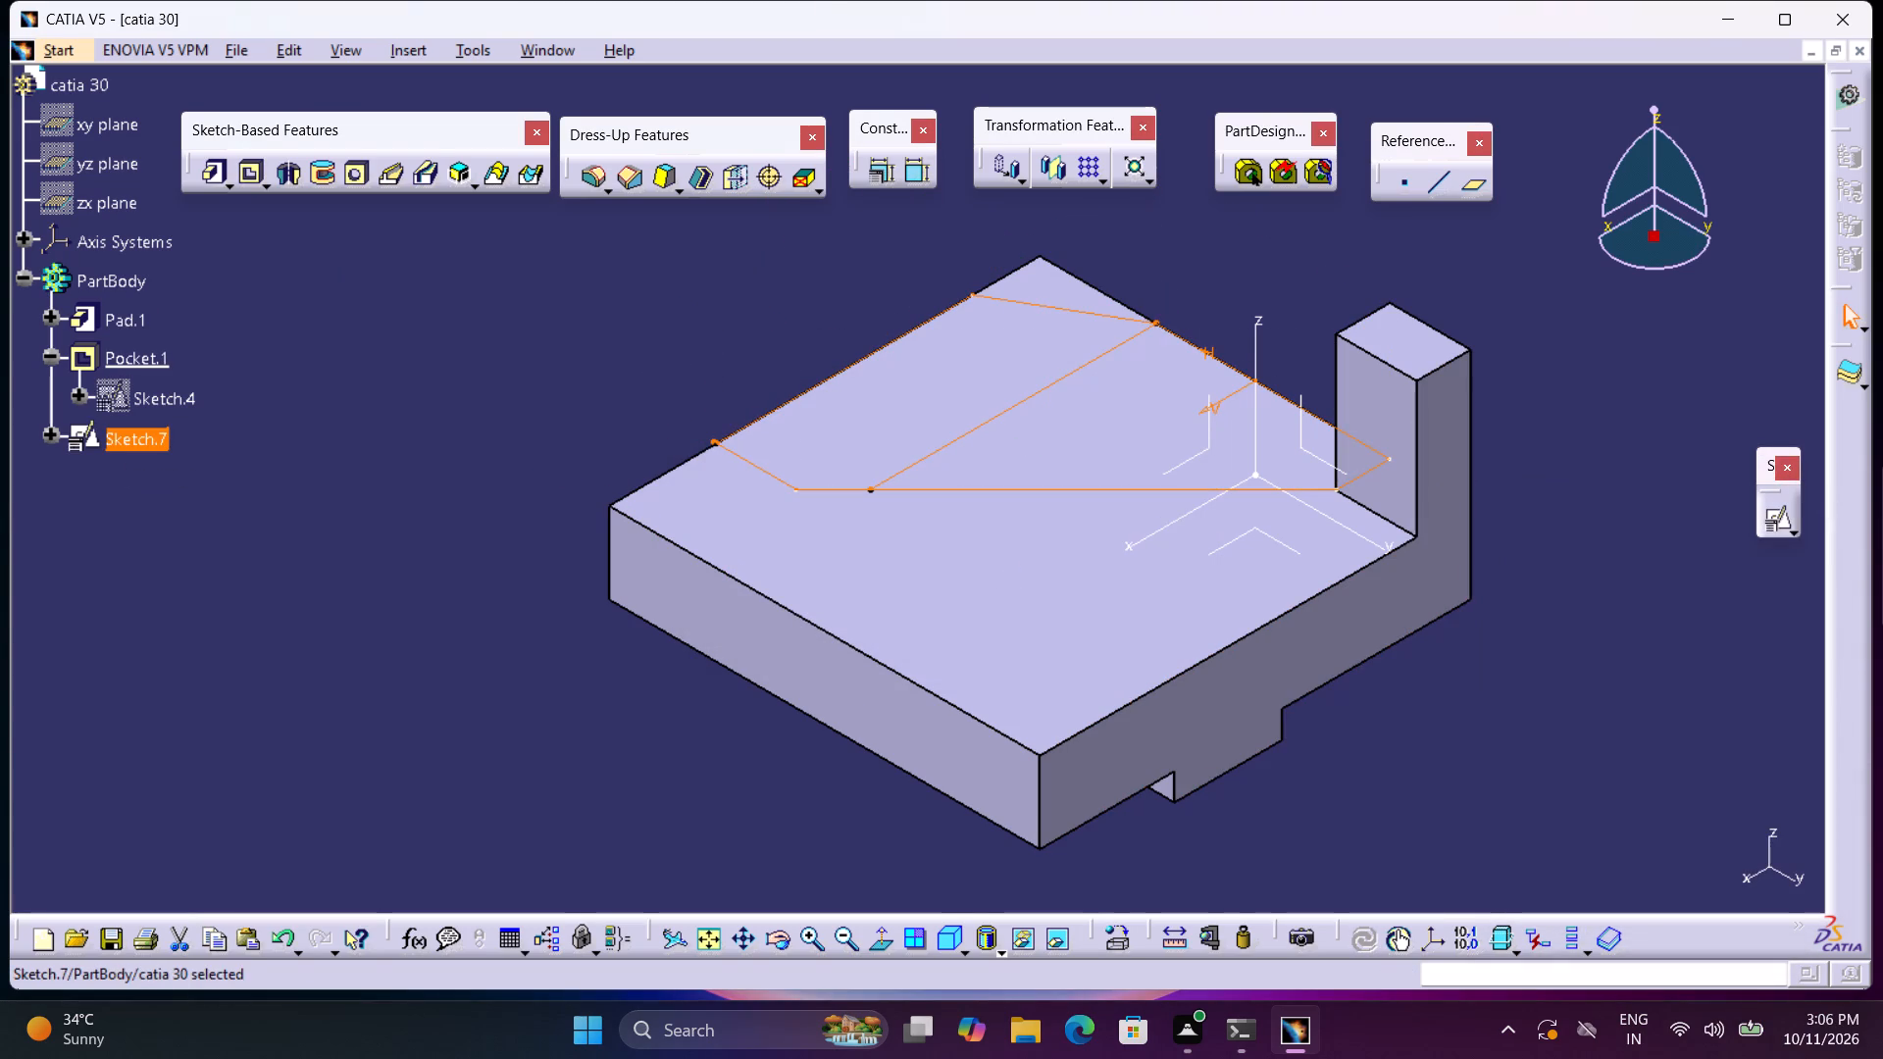
Reopen the top-face sketch and constrain its short vertical line coincident with the corner post's adjacent edge.
double_click(1200, 491)
middle_drag(1197, 667, 1196, 664)
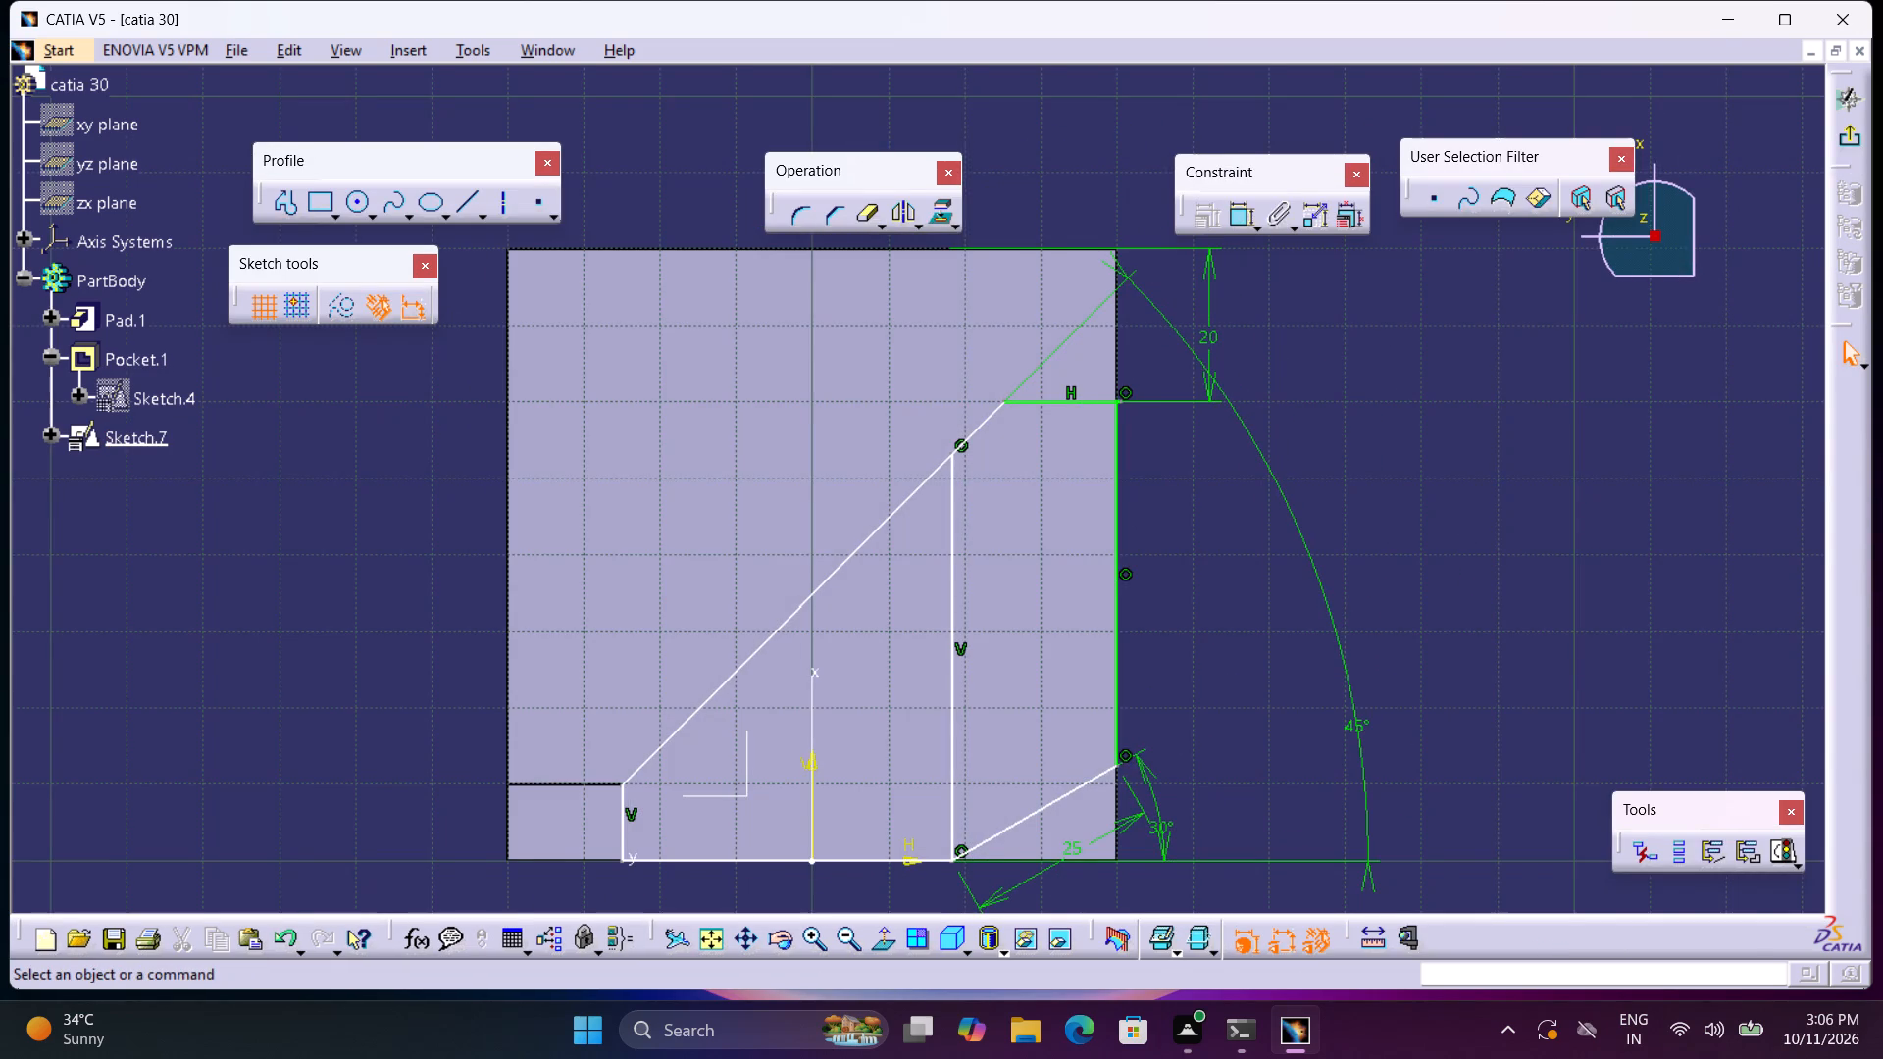
middle_drag(1196, 664, 1189, 580)
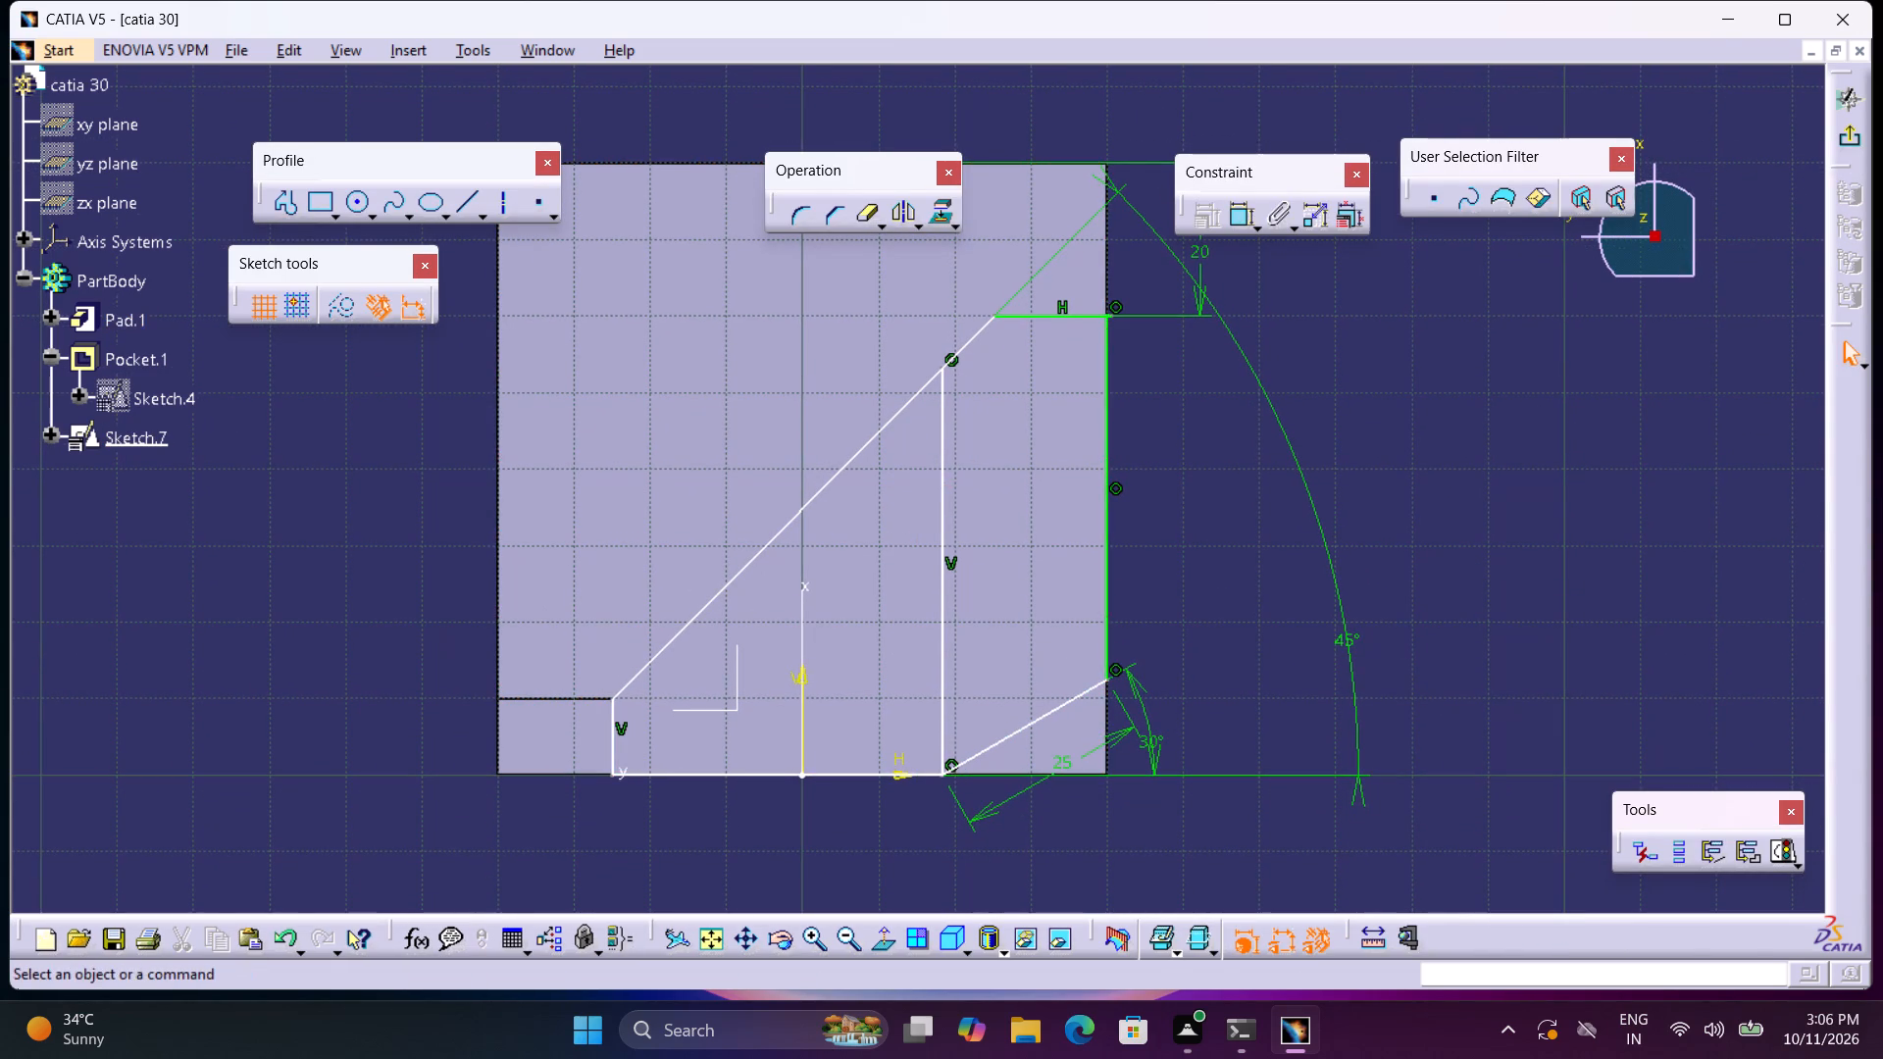
middle_drag(858, 823, 861, 739)
right_click(858, 823)
middle_drag(791, 774, 1077, 442)
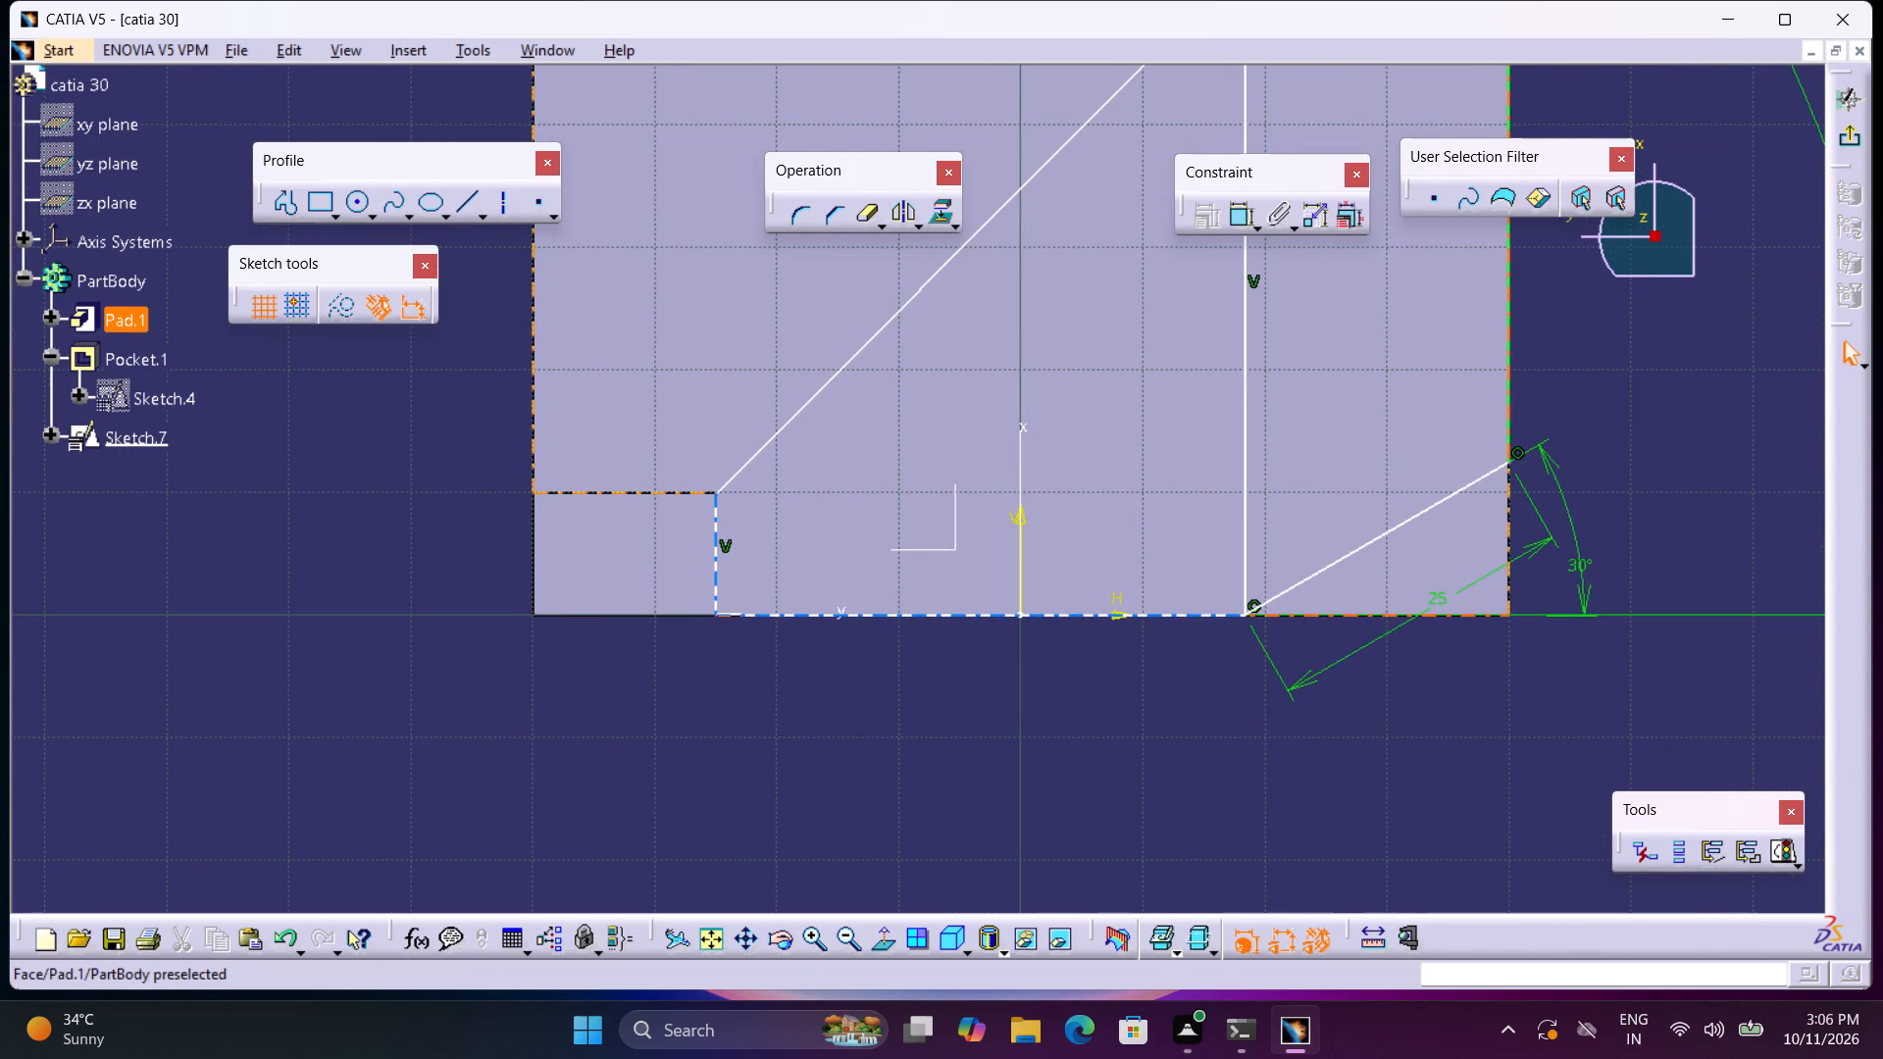
drag(720, 521, 742, 518)
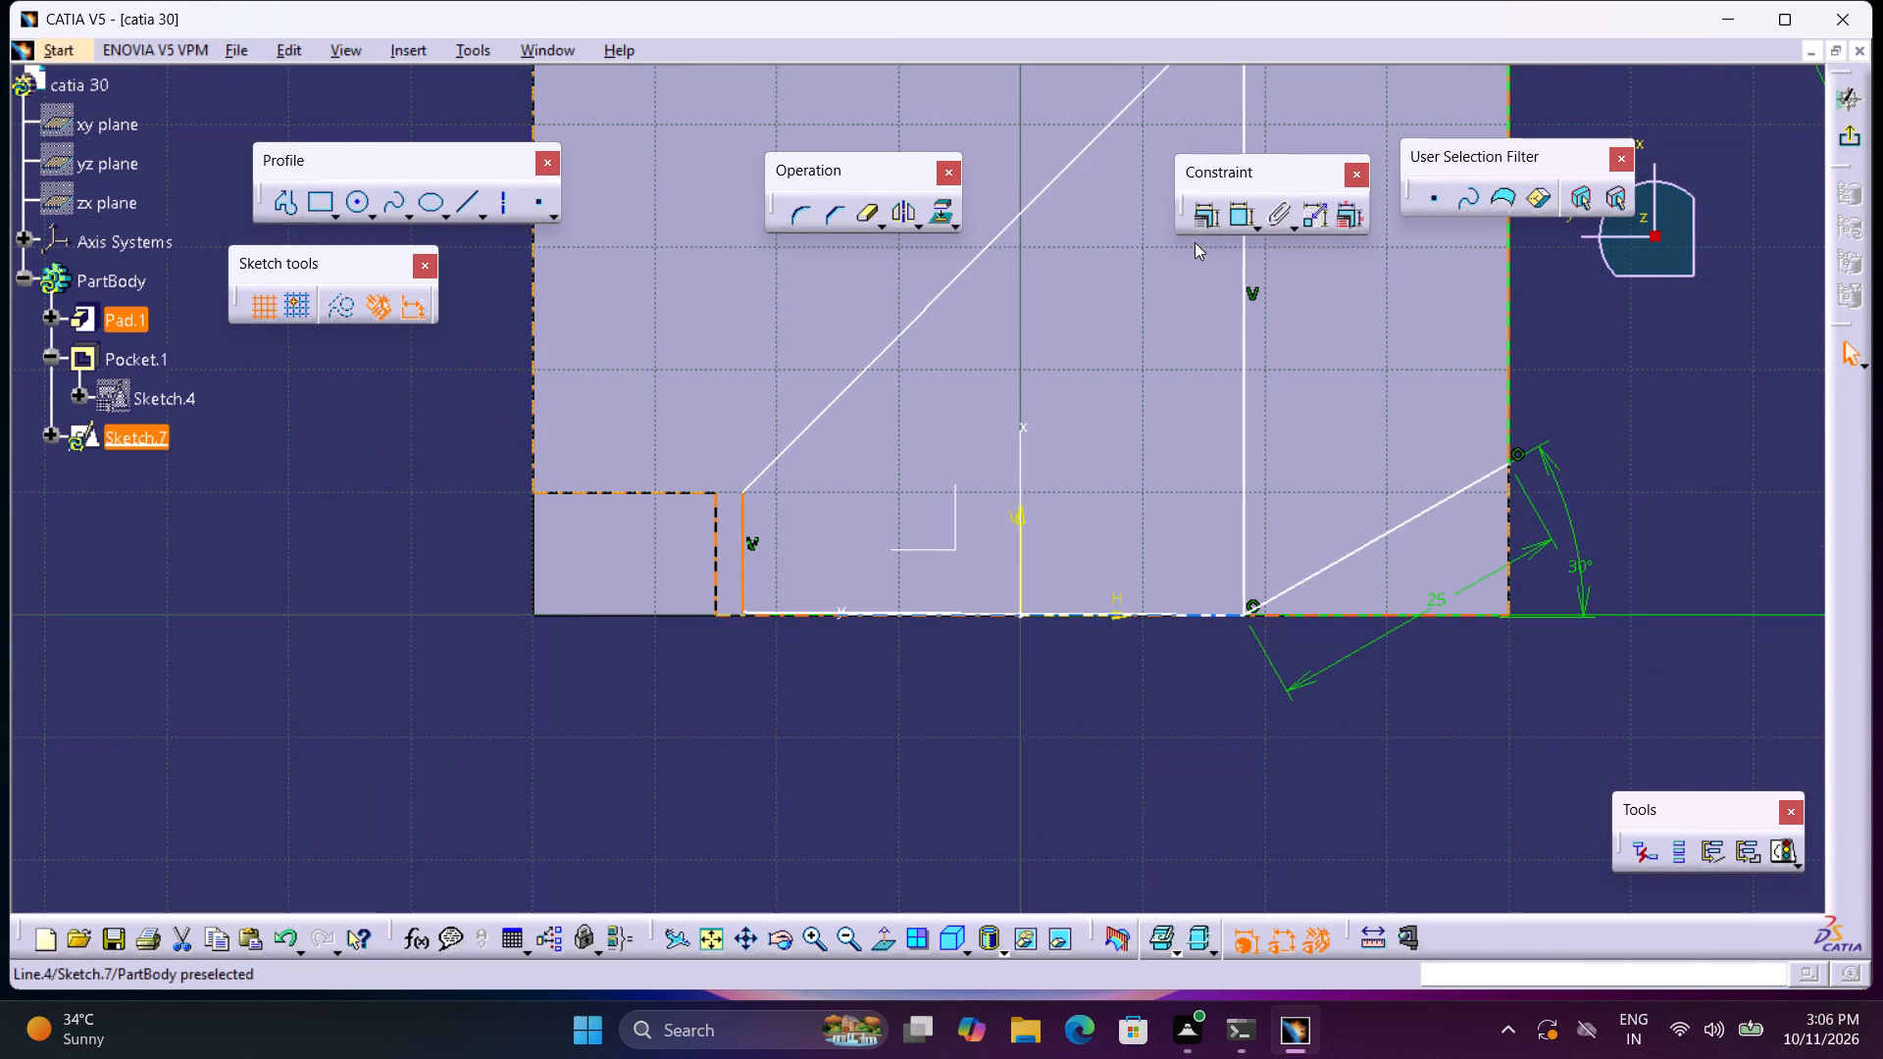
double_click(1238, 222)
click(714, 529)
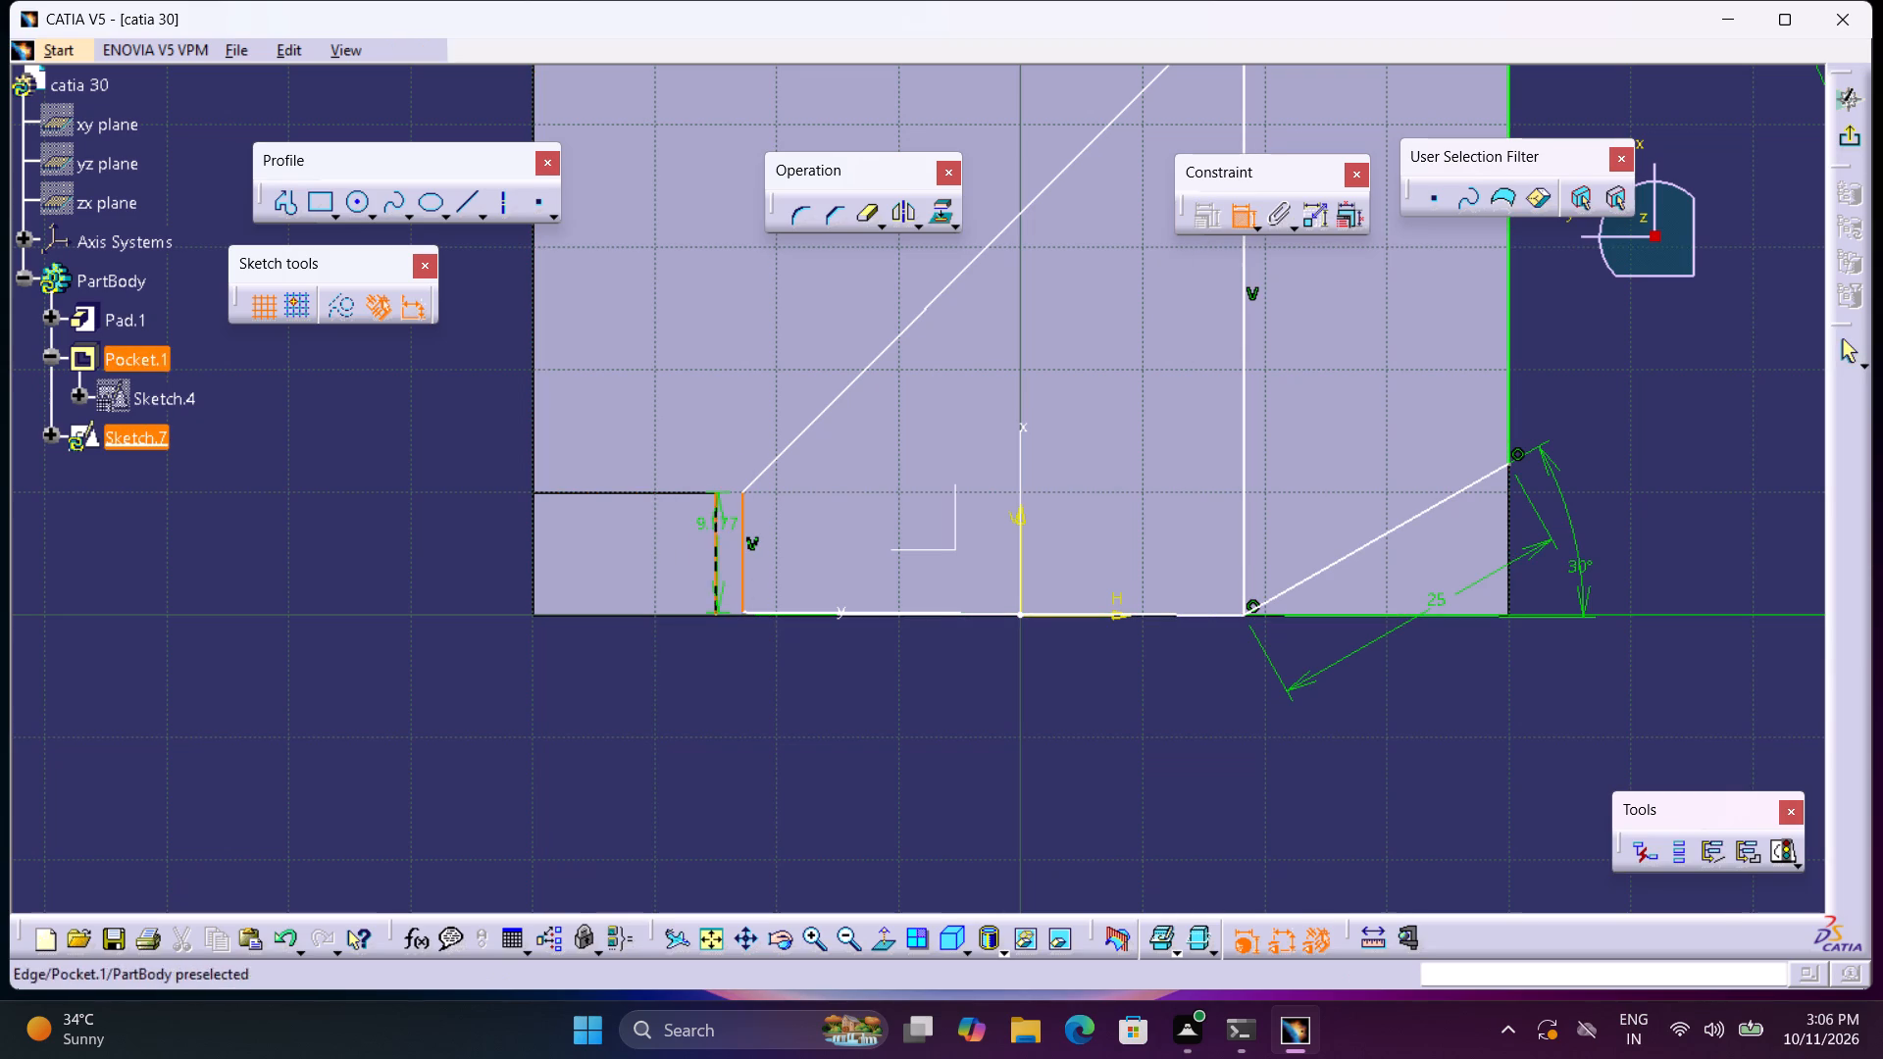
right_click(714, 529)
click(767, 850)
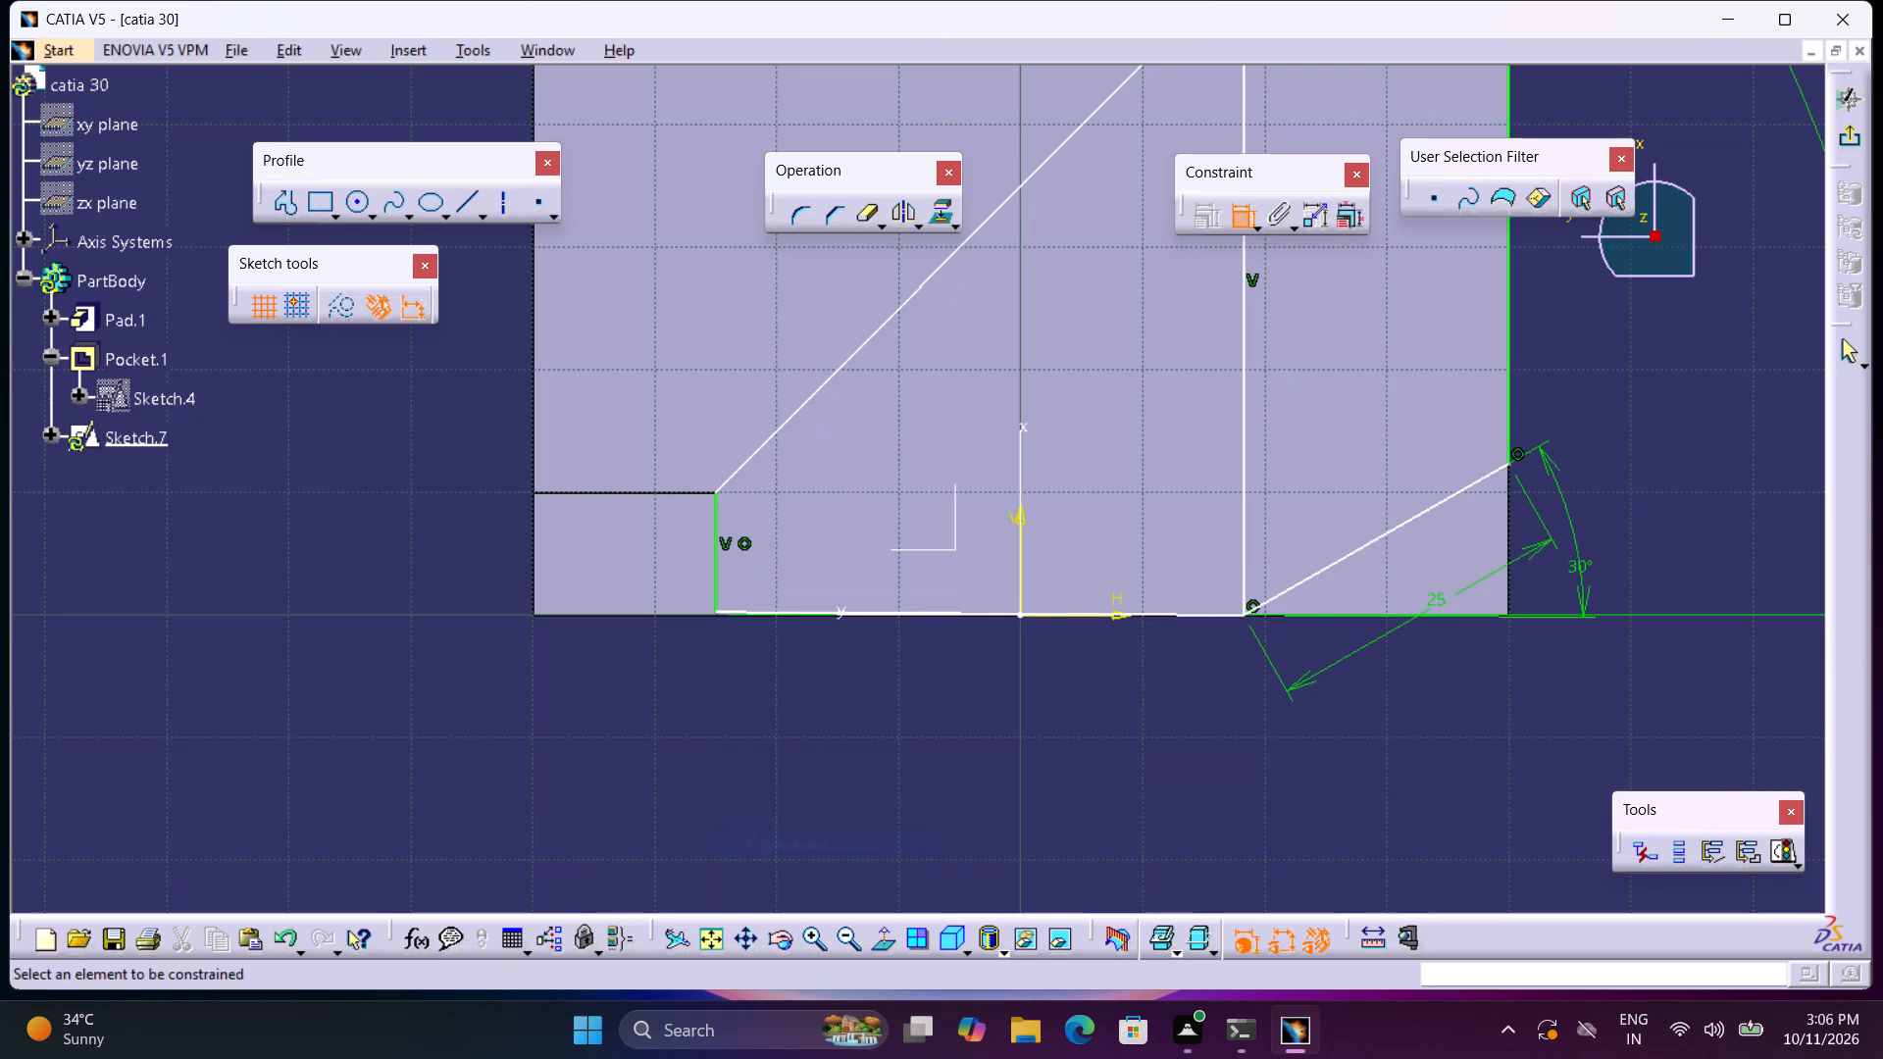
Constrain the profile's origin-side line coincident with the plate's edge beneath it.
click(794, 611)
click(793, 616)
right_click(793, 616)
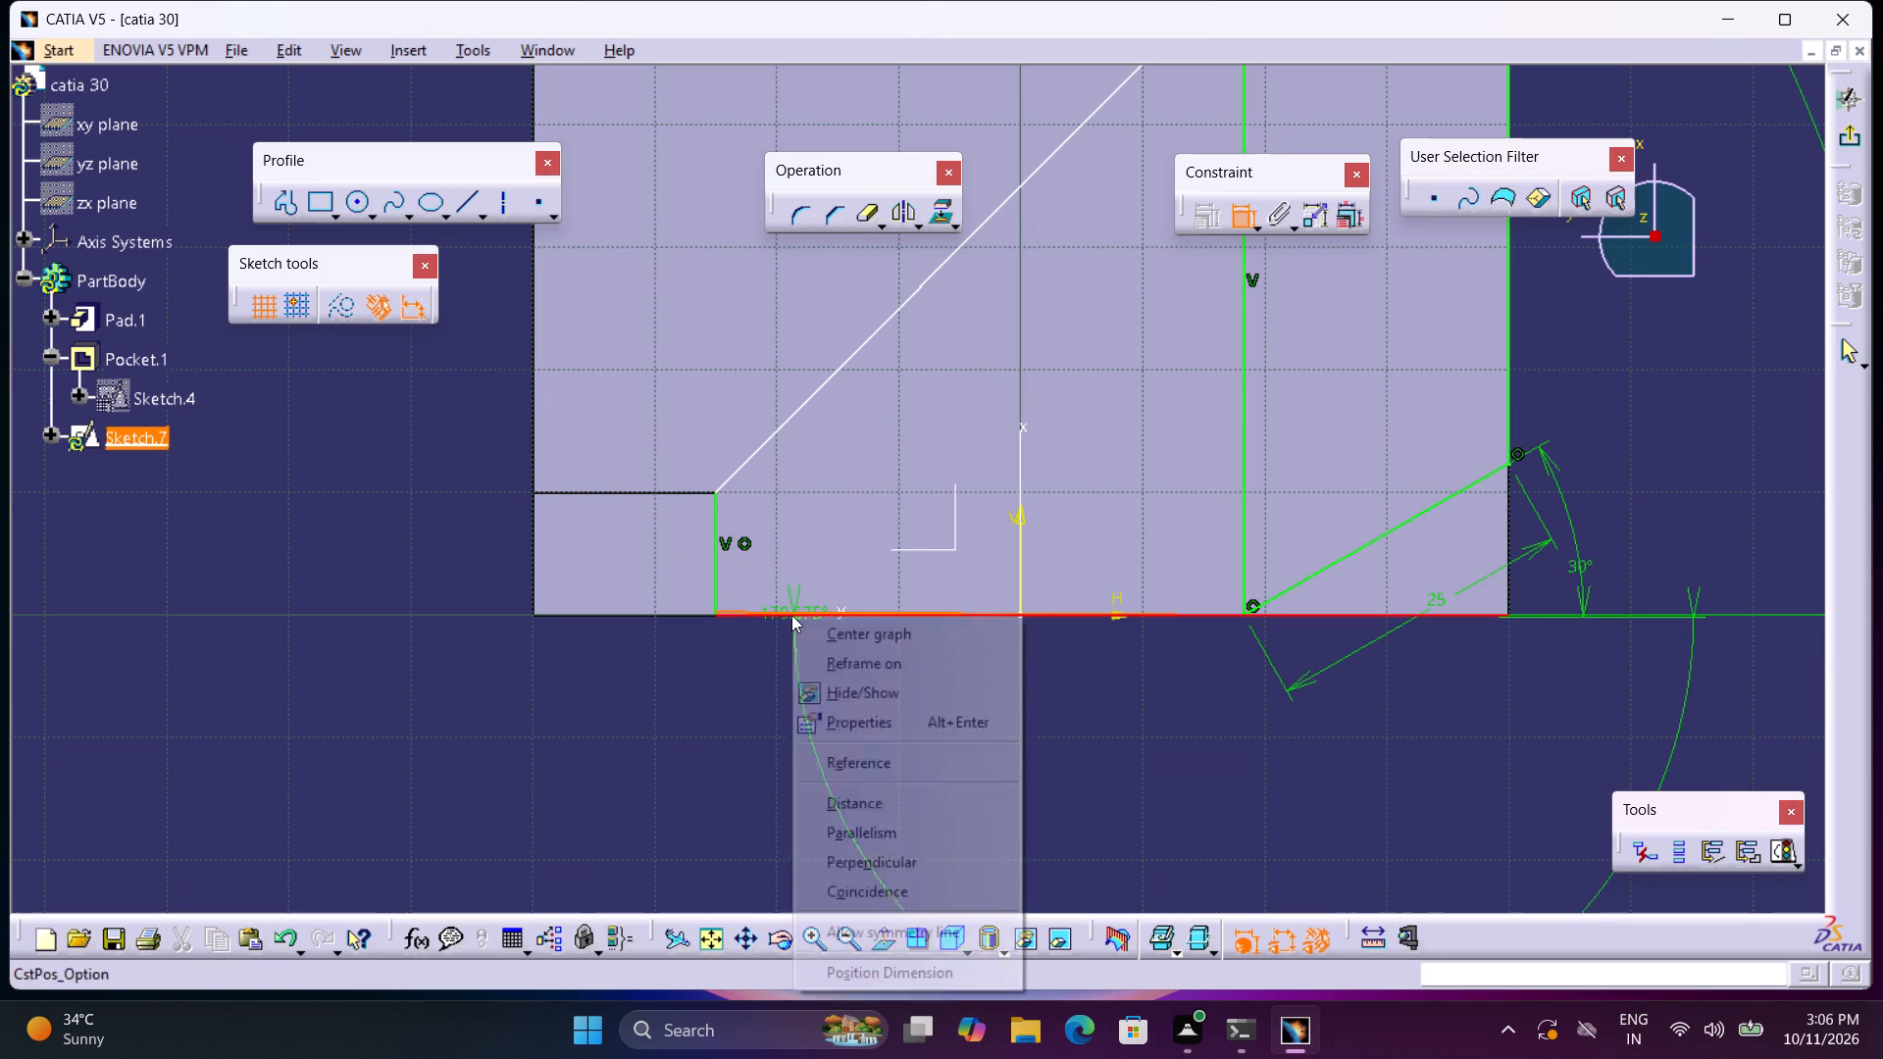
click(870, 883)
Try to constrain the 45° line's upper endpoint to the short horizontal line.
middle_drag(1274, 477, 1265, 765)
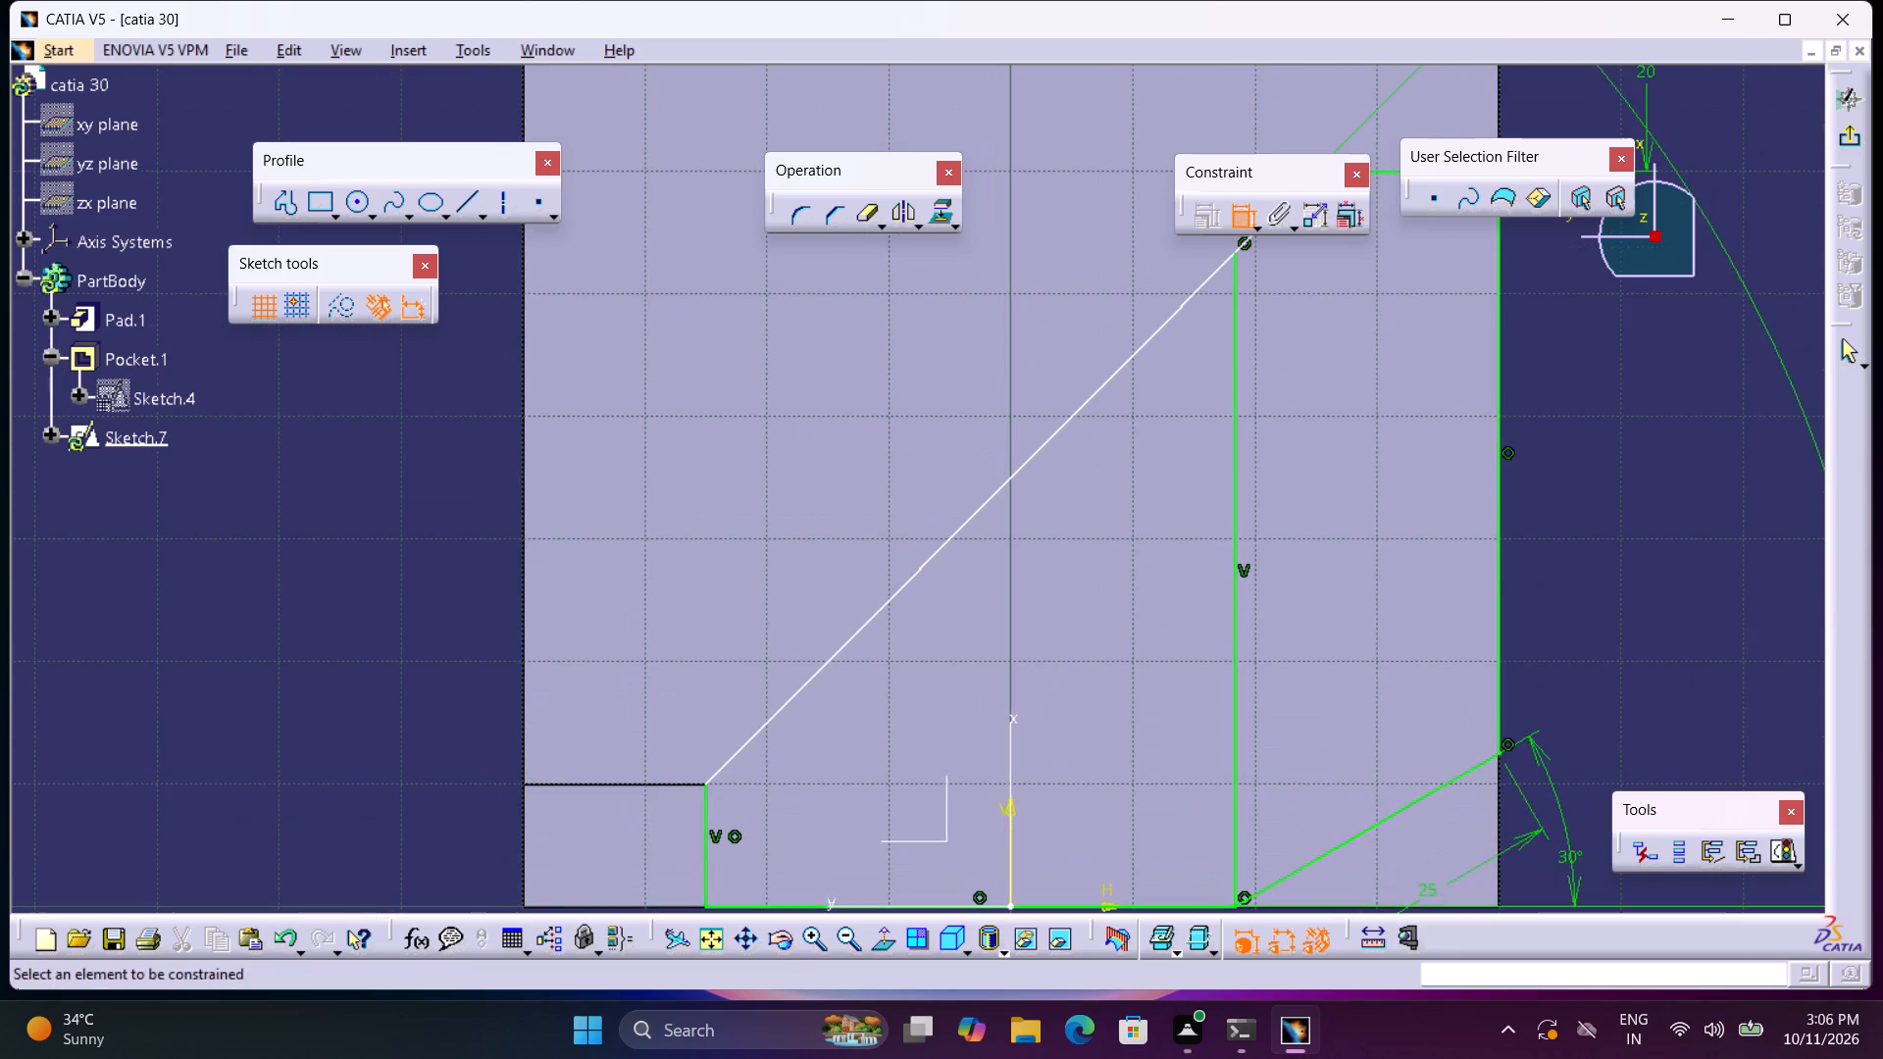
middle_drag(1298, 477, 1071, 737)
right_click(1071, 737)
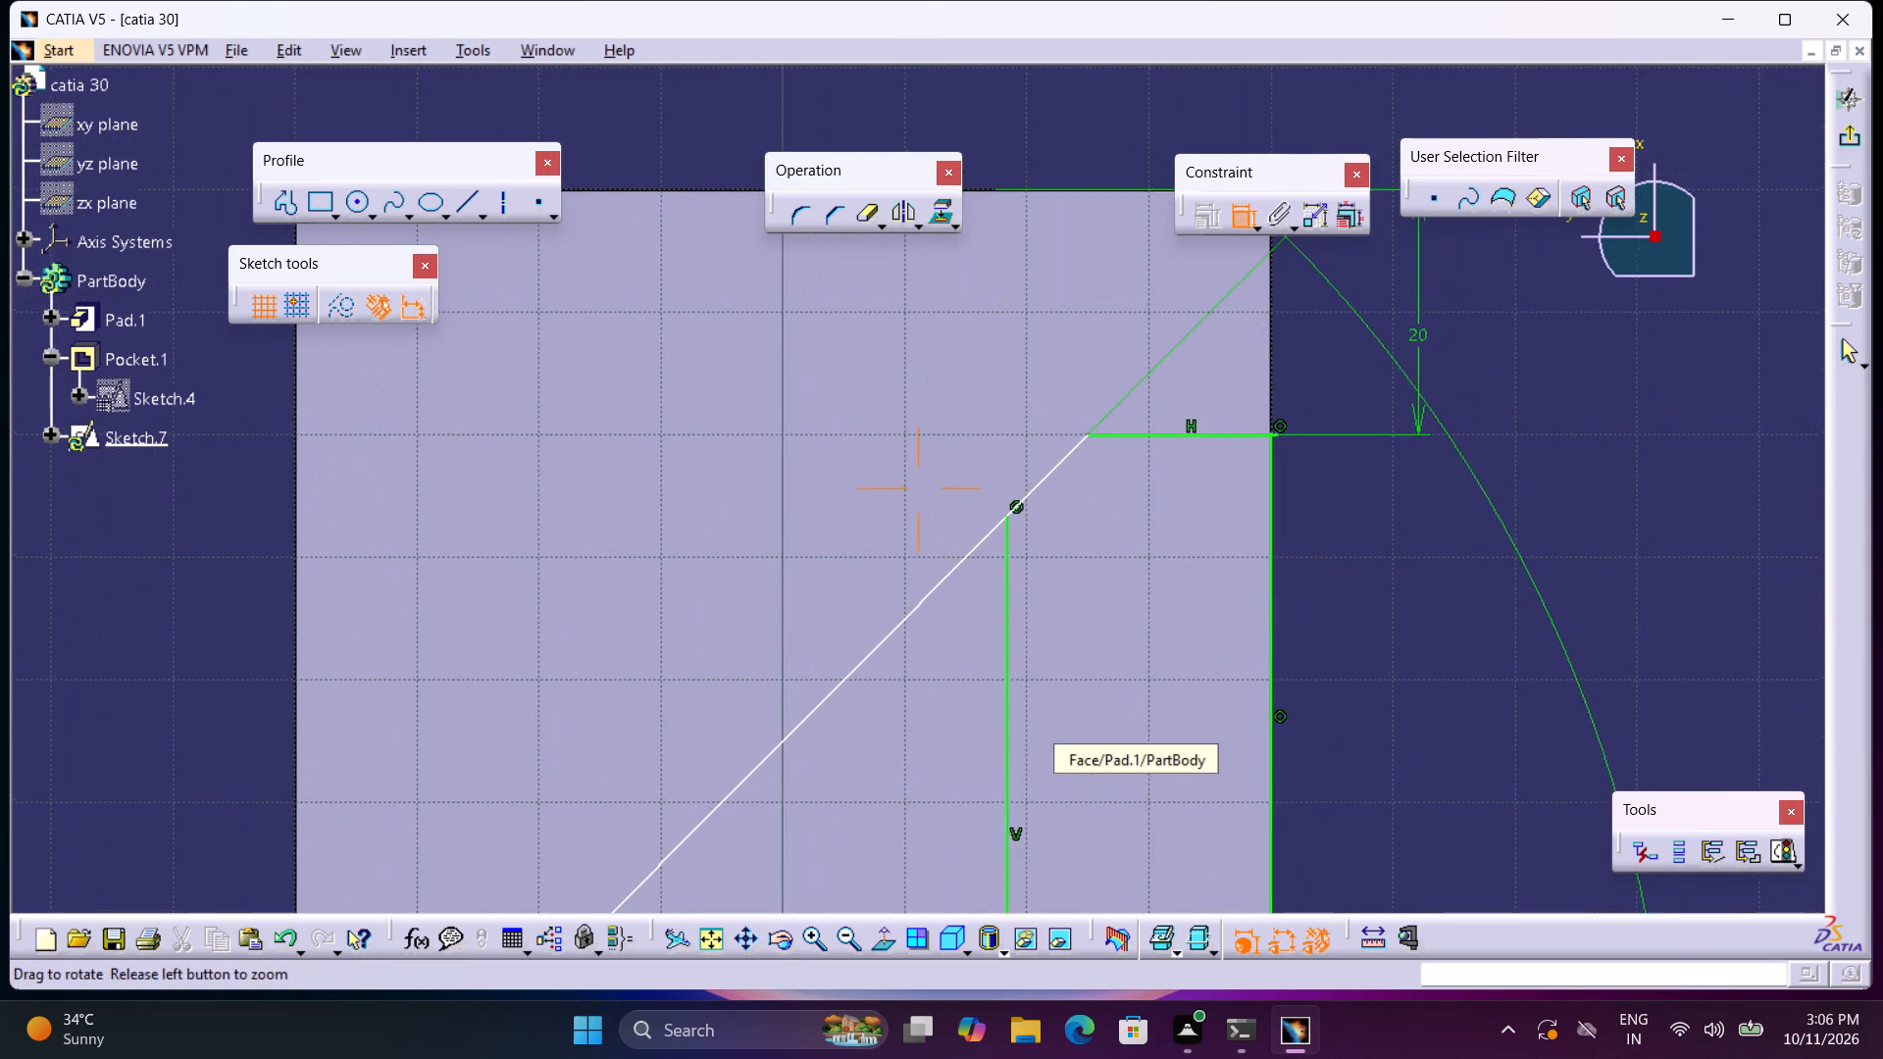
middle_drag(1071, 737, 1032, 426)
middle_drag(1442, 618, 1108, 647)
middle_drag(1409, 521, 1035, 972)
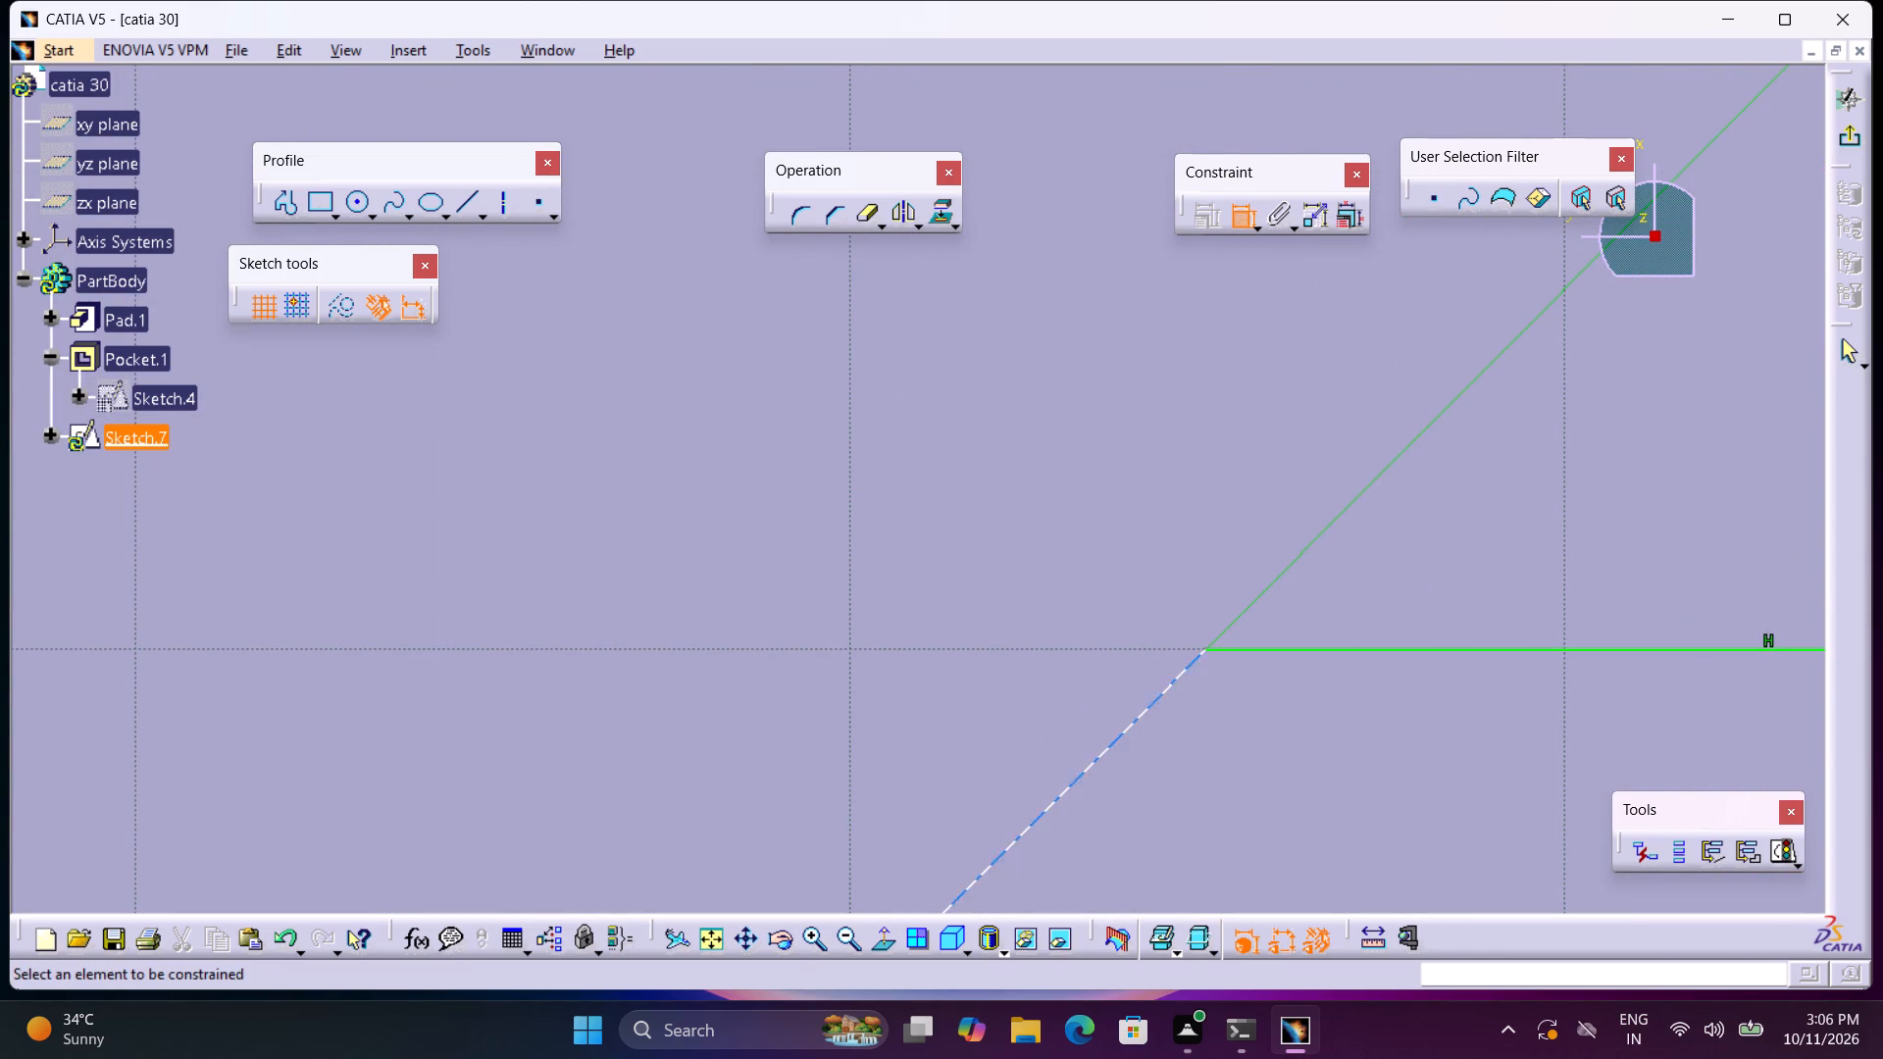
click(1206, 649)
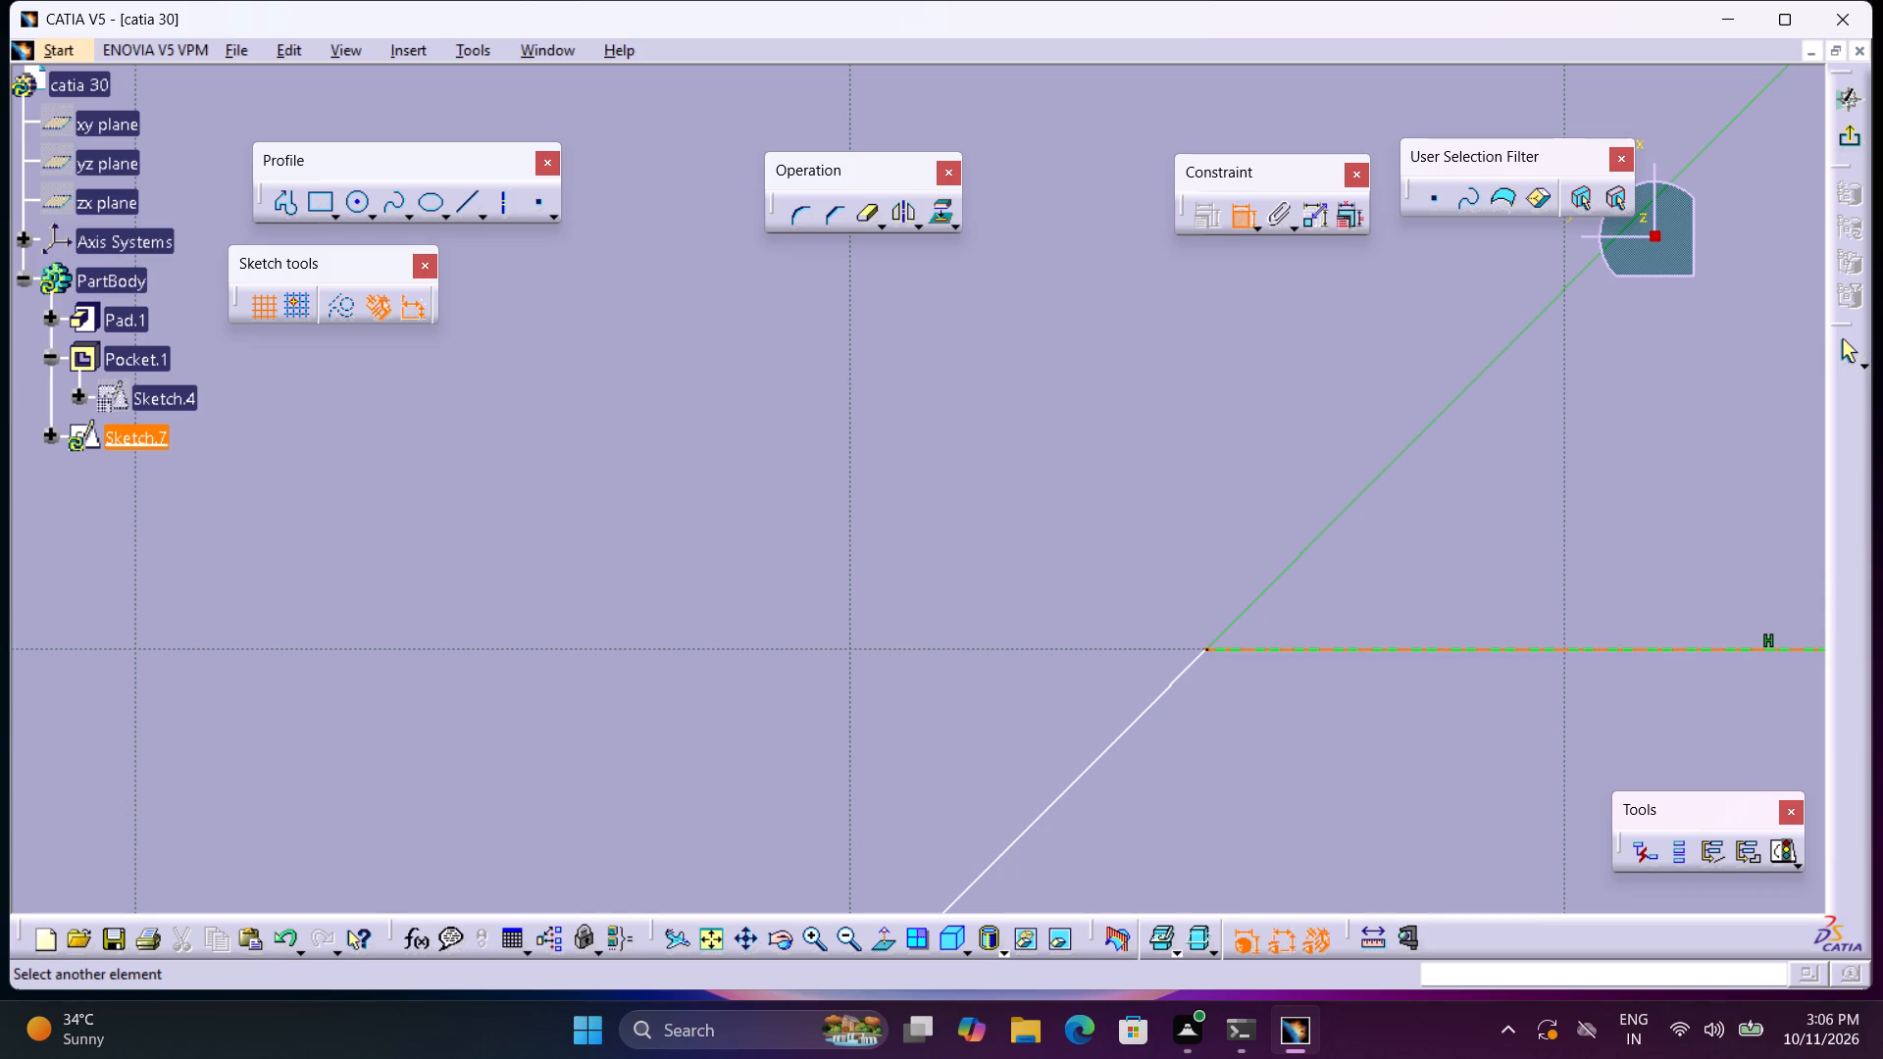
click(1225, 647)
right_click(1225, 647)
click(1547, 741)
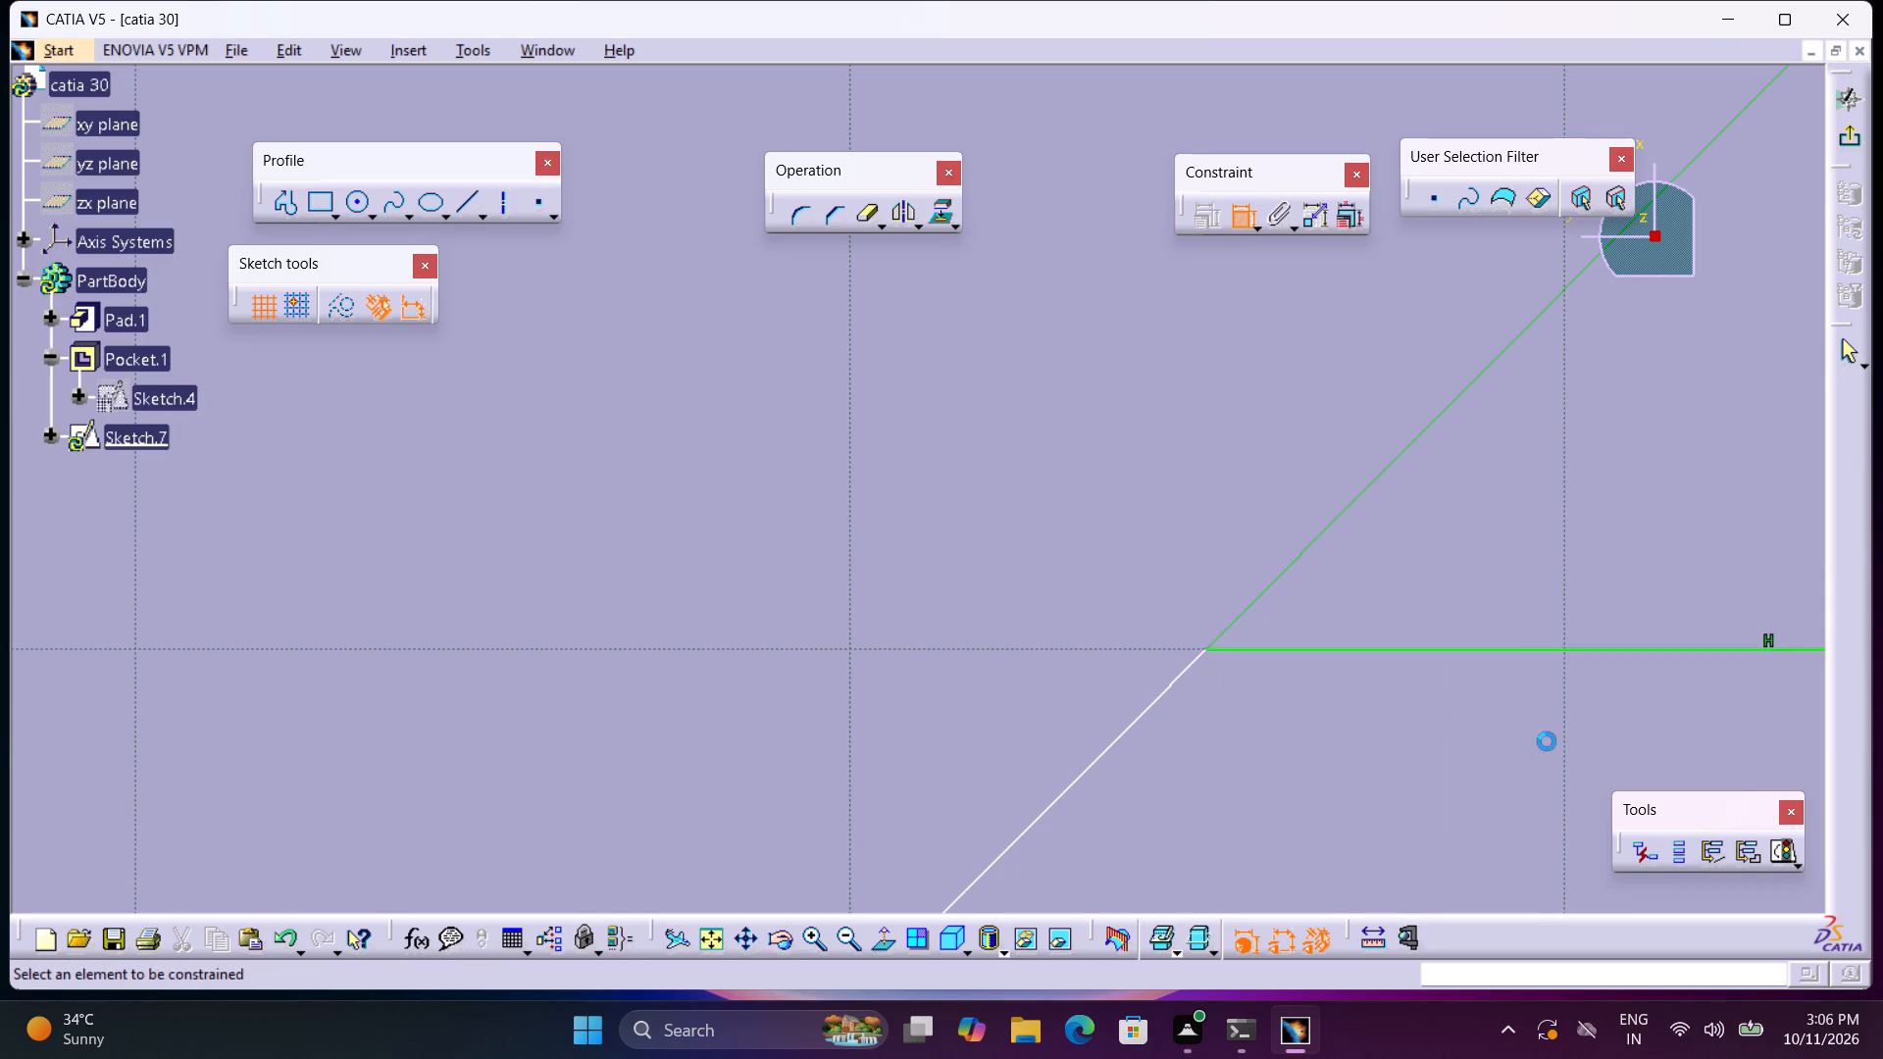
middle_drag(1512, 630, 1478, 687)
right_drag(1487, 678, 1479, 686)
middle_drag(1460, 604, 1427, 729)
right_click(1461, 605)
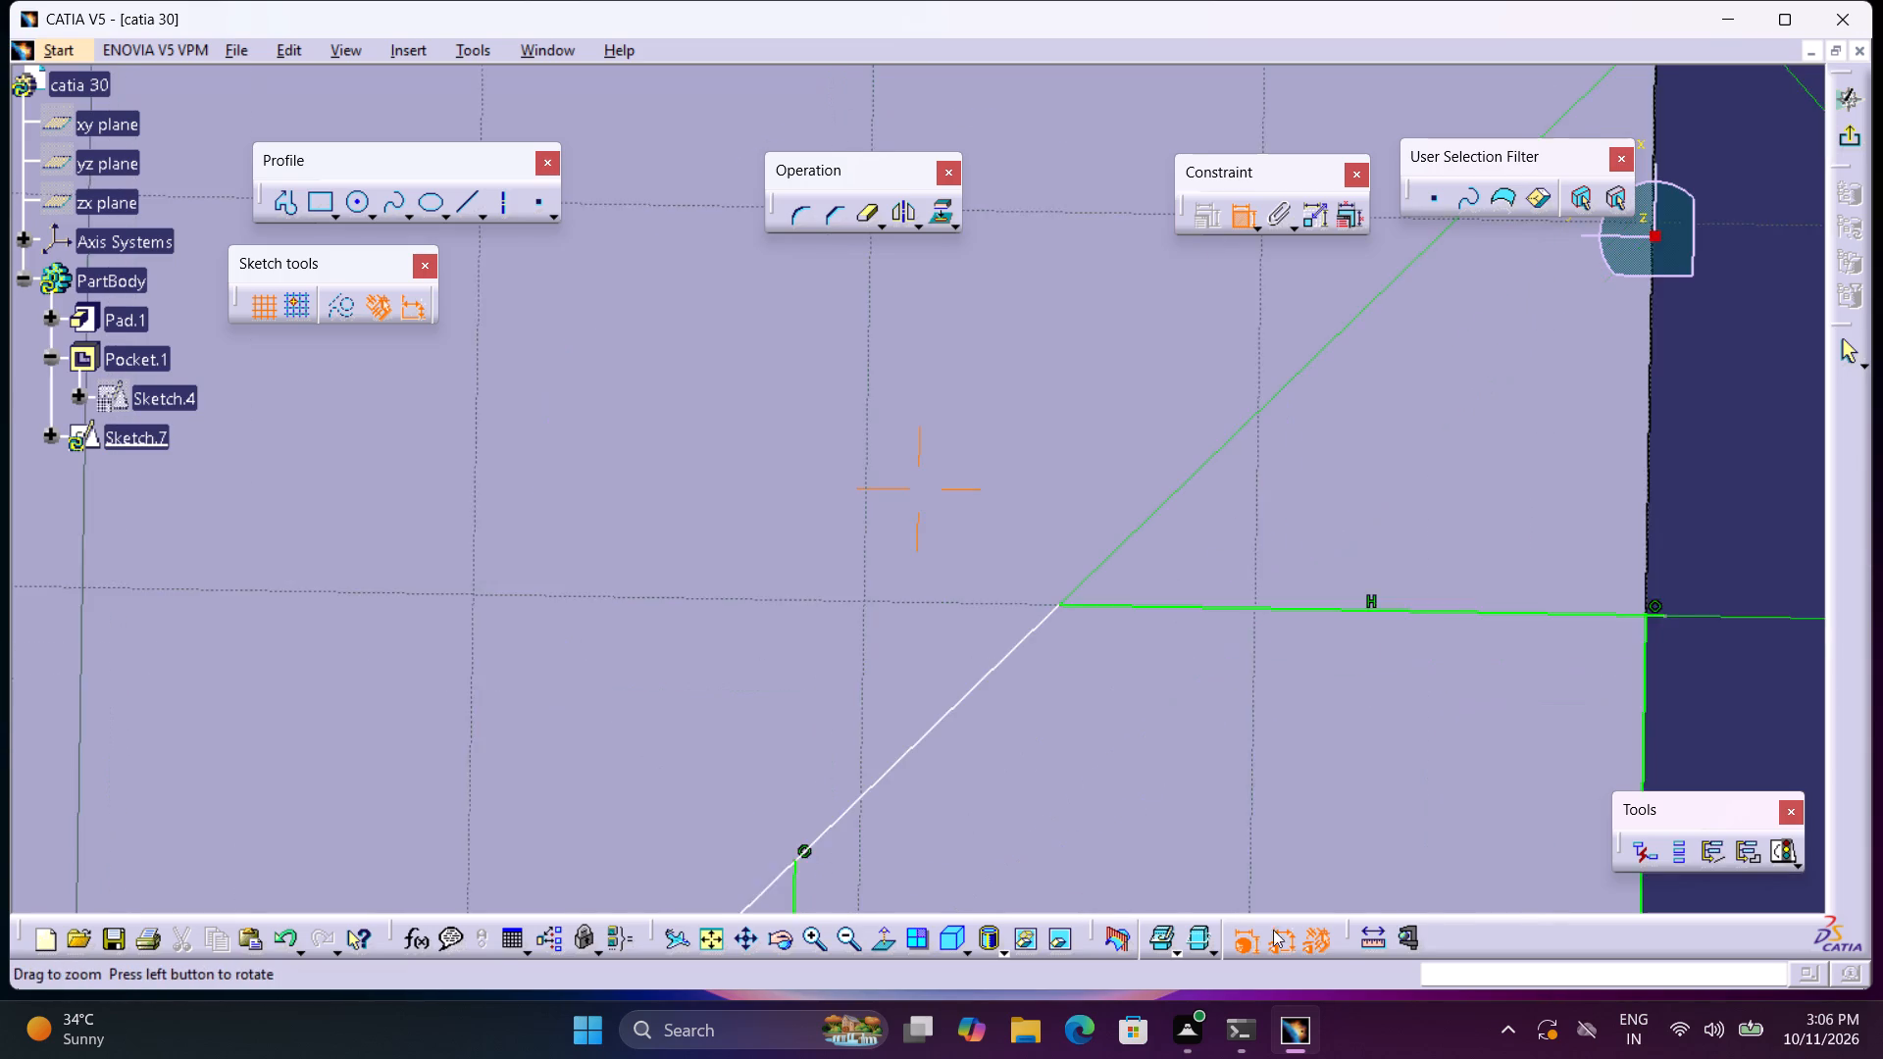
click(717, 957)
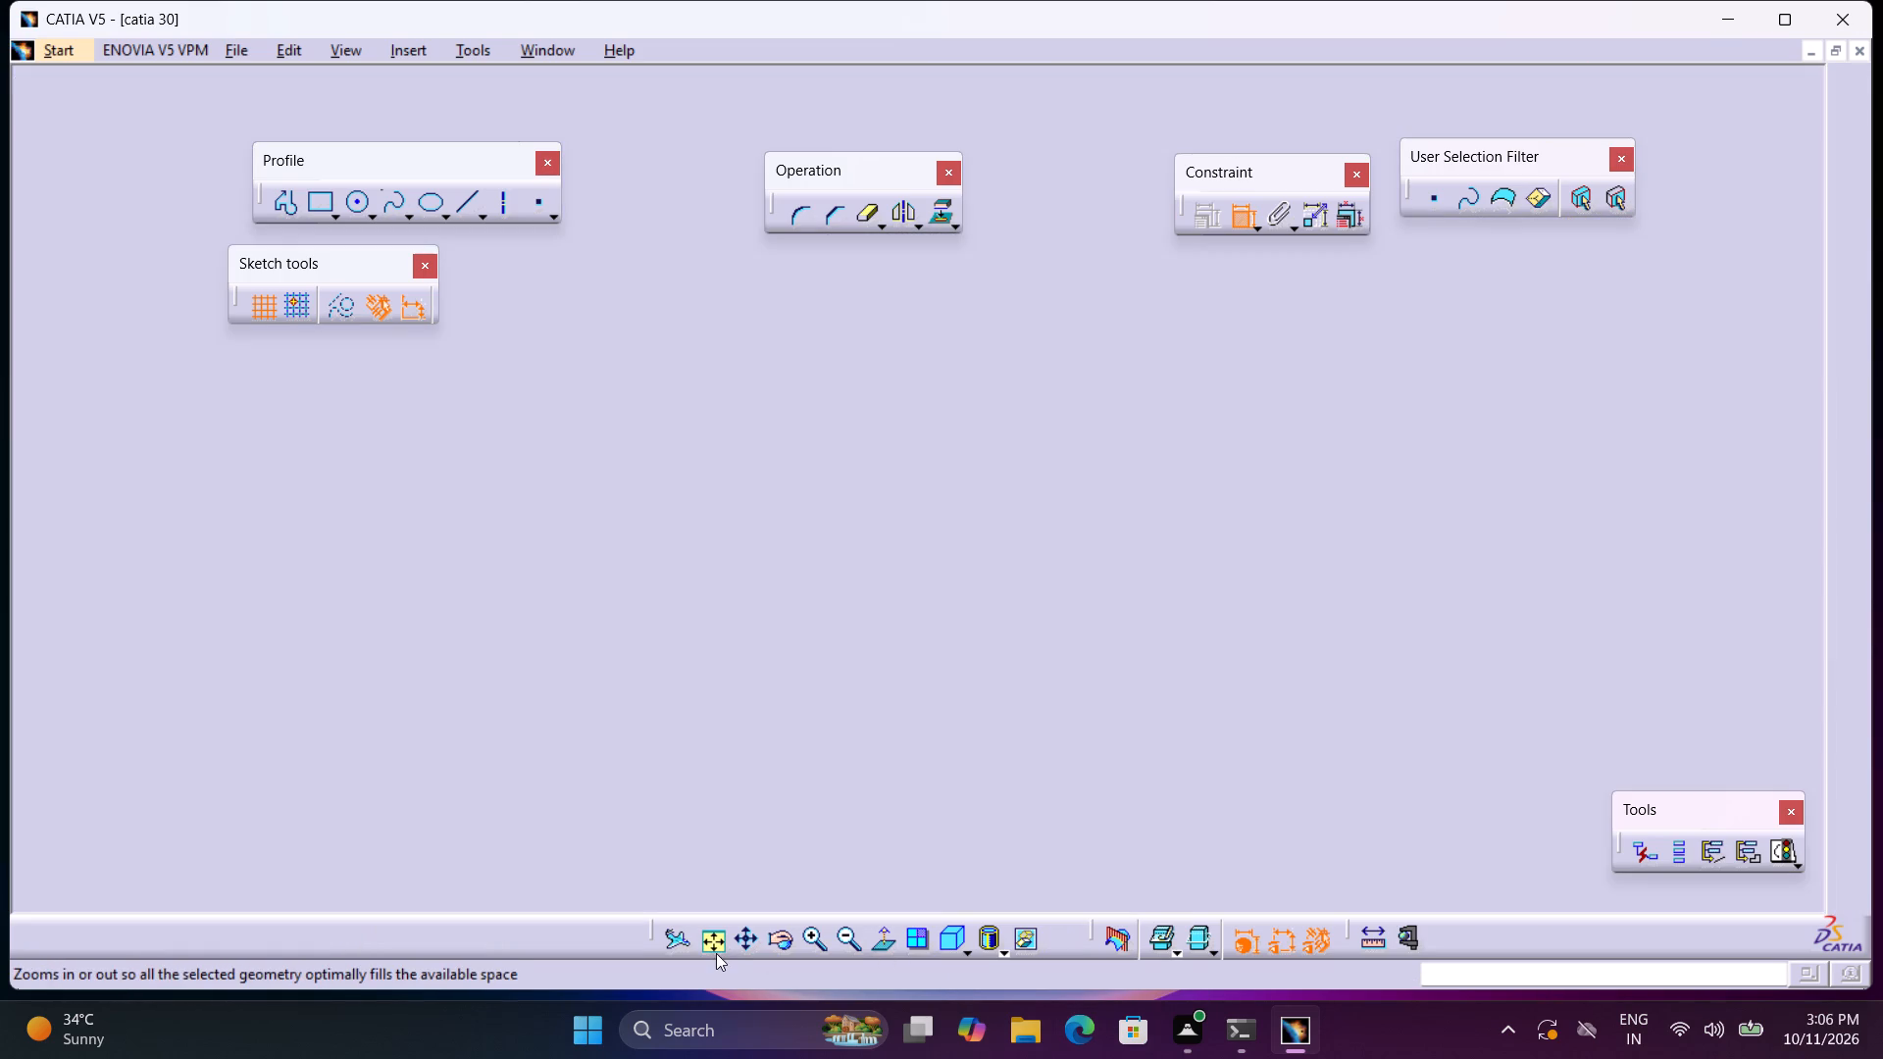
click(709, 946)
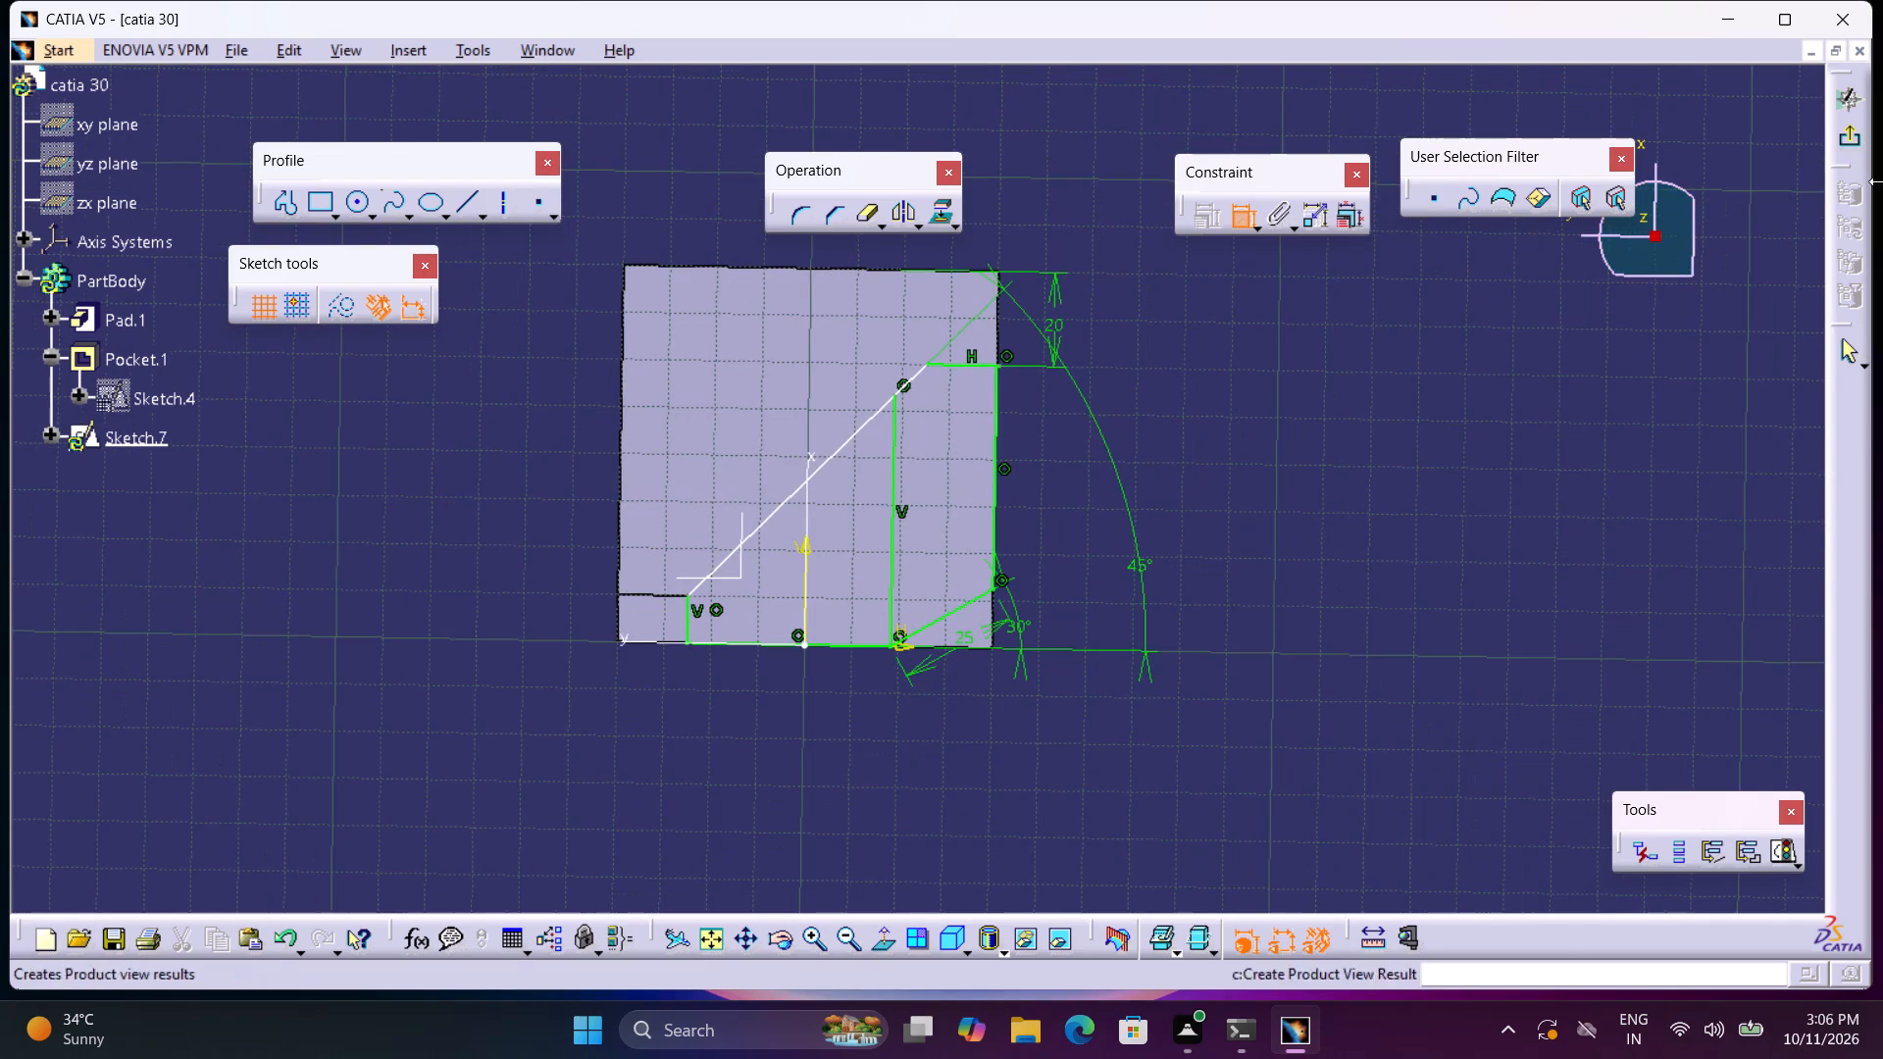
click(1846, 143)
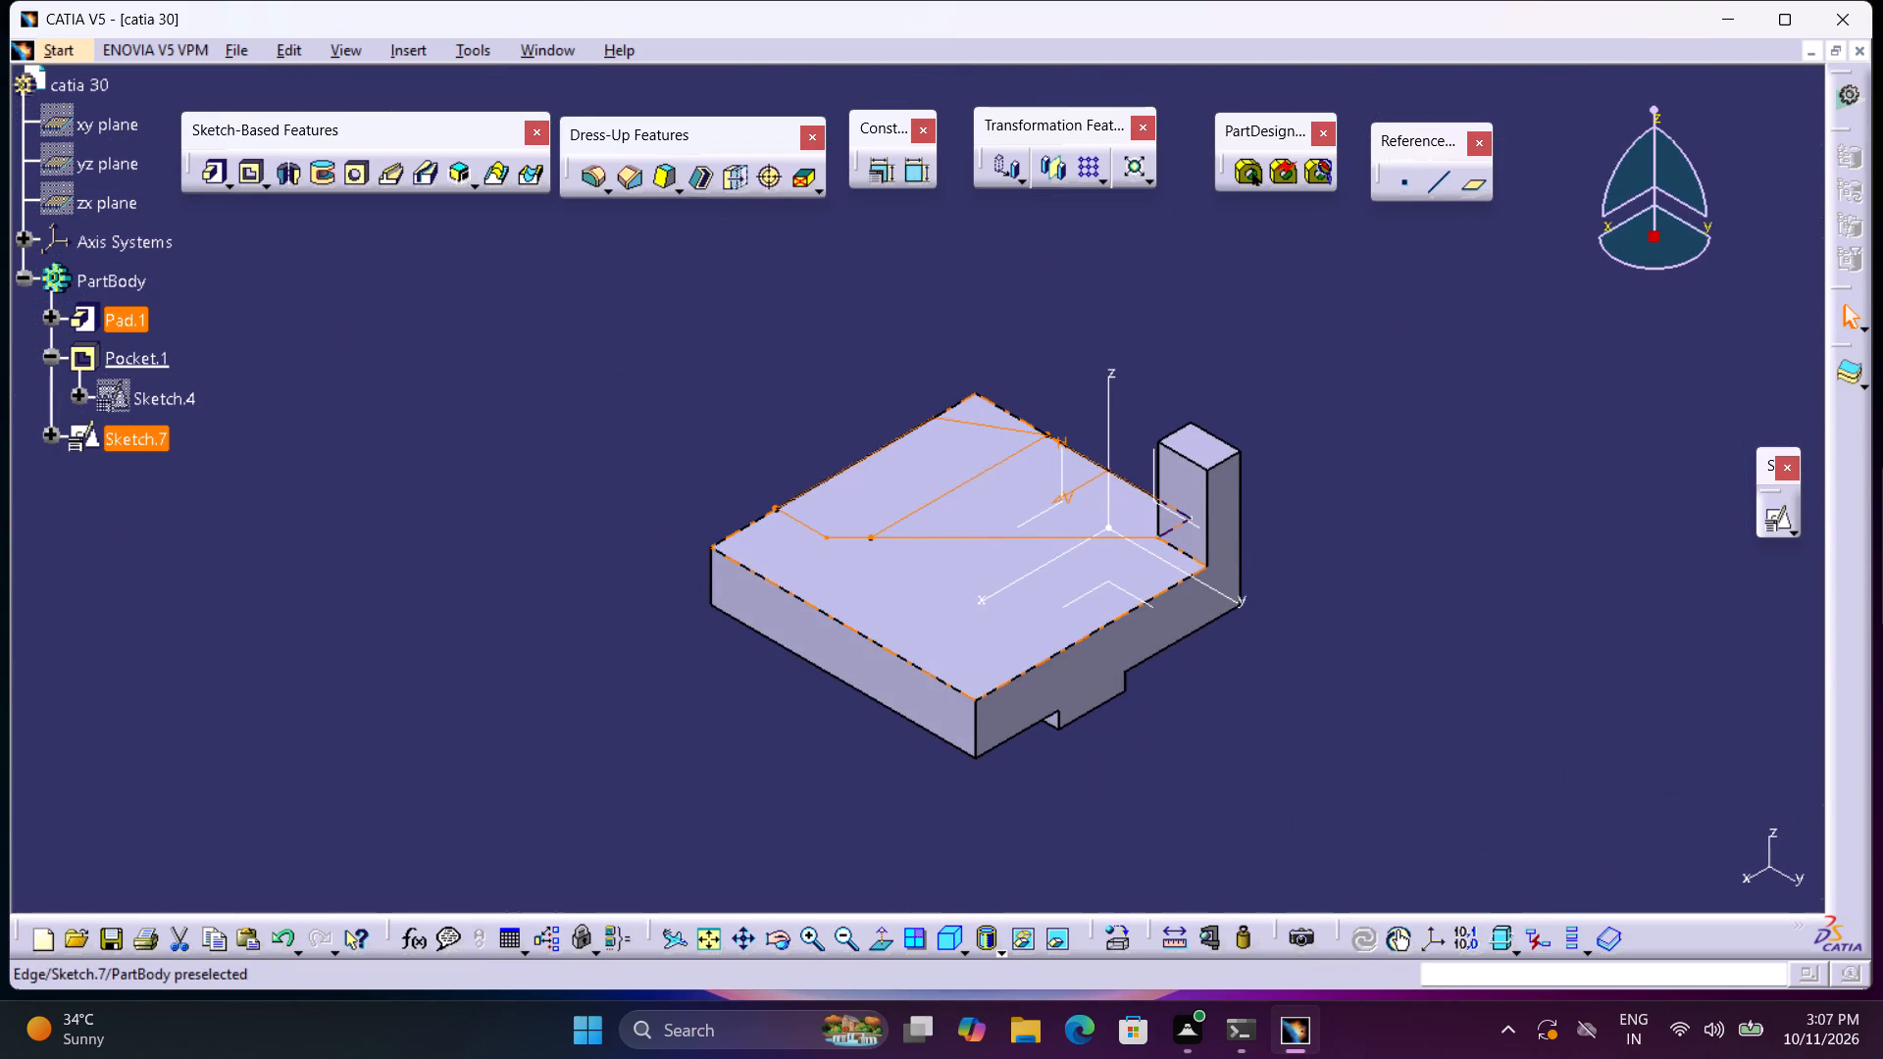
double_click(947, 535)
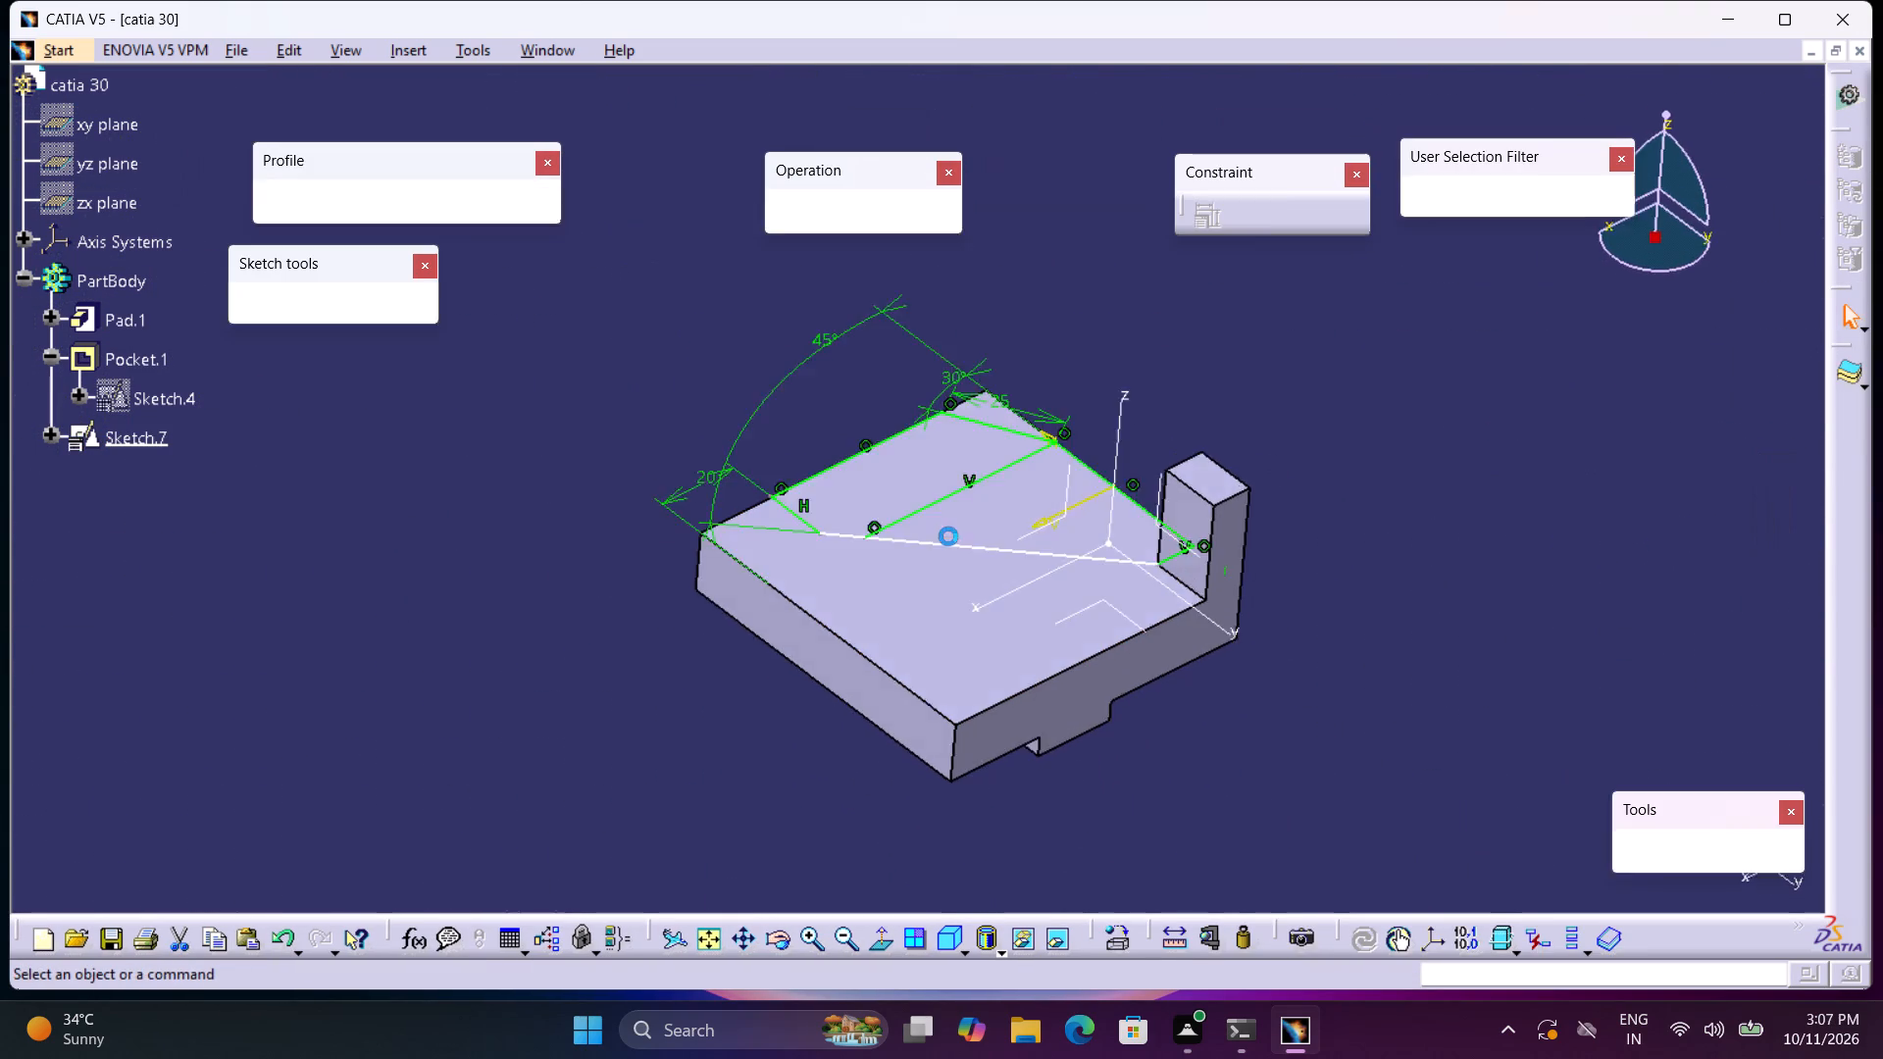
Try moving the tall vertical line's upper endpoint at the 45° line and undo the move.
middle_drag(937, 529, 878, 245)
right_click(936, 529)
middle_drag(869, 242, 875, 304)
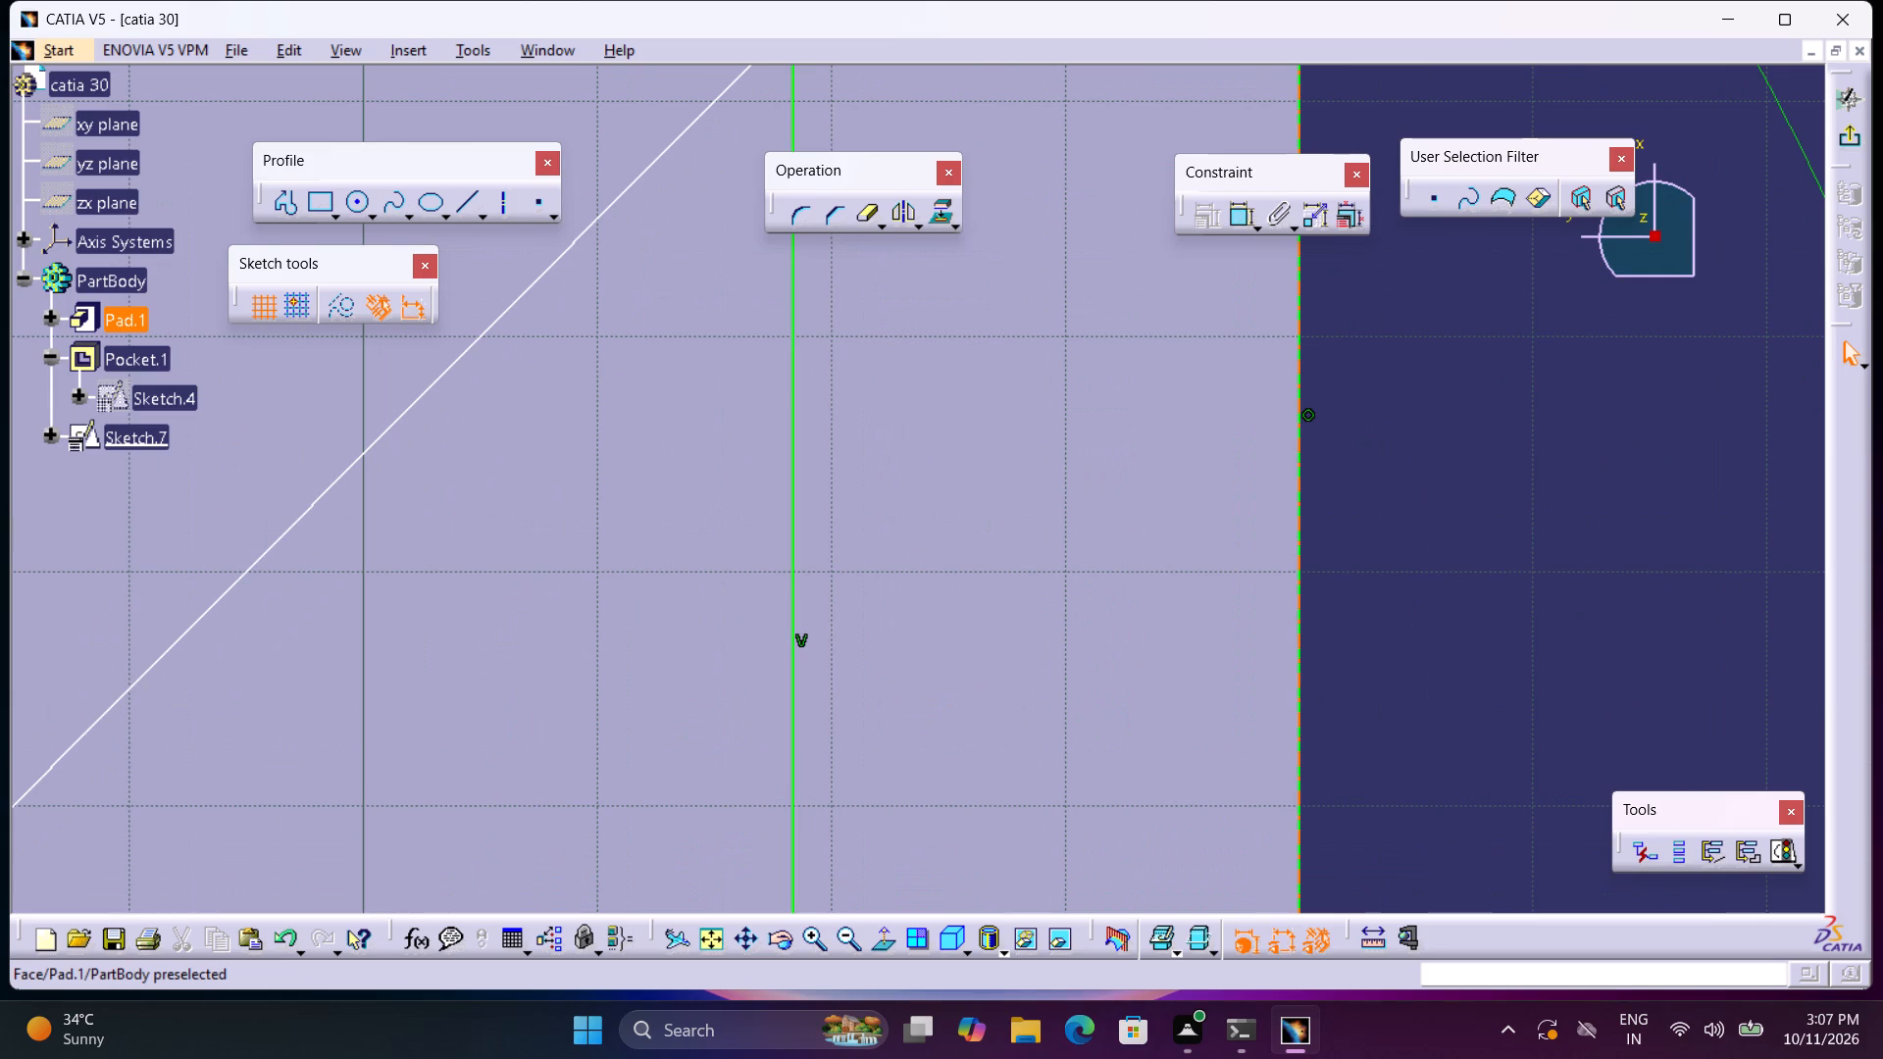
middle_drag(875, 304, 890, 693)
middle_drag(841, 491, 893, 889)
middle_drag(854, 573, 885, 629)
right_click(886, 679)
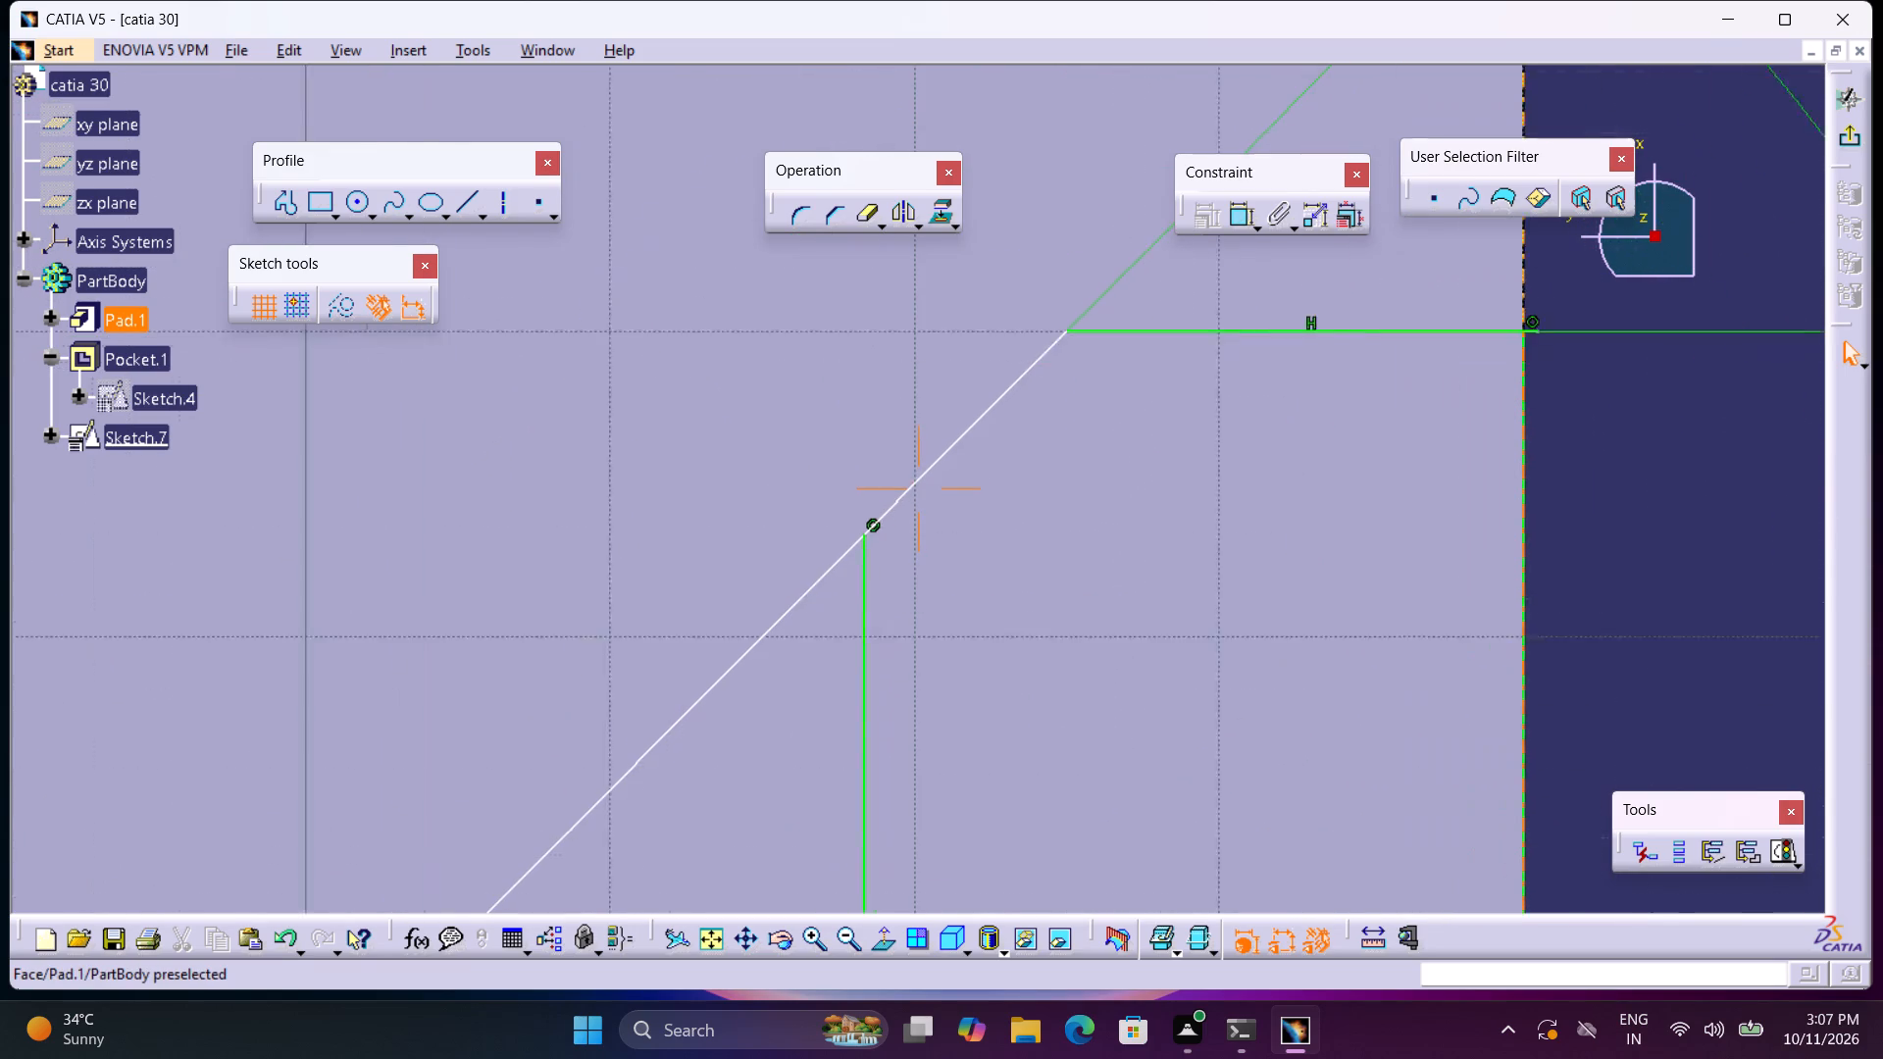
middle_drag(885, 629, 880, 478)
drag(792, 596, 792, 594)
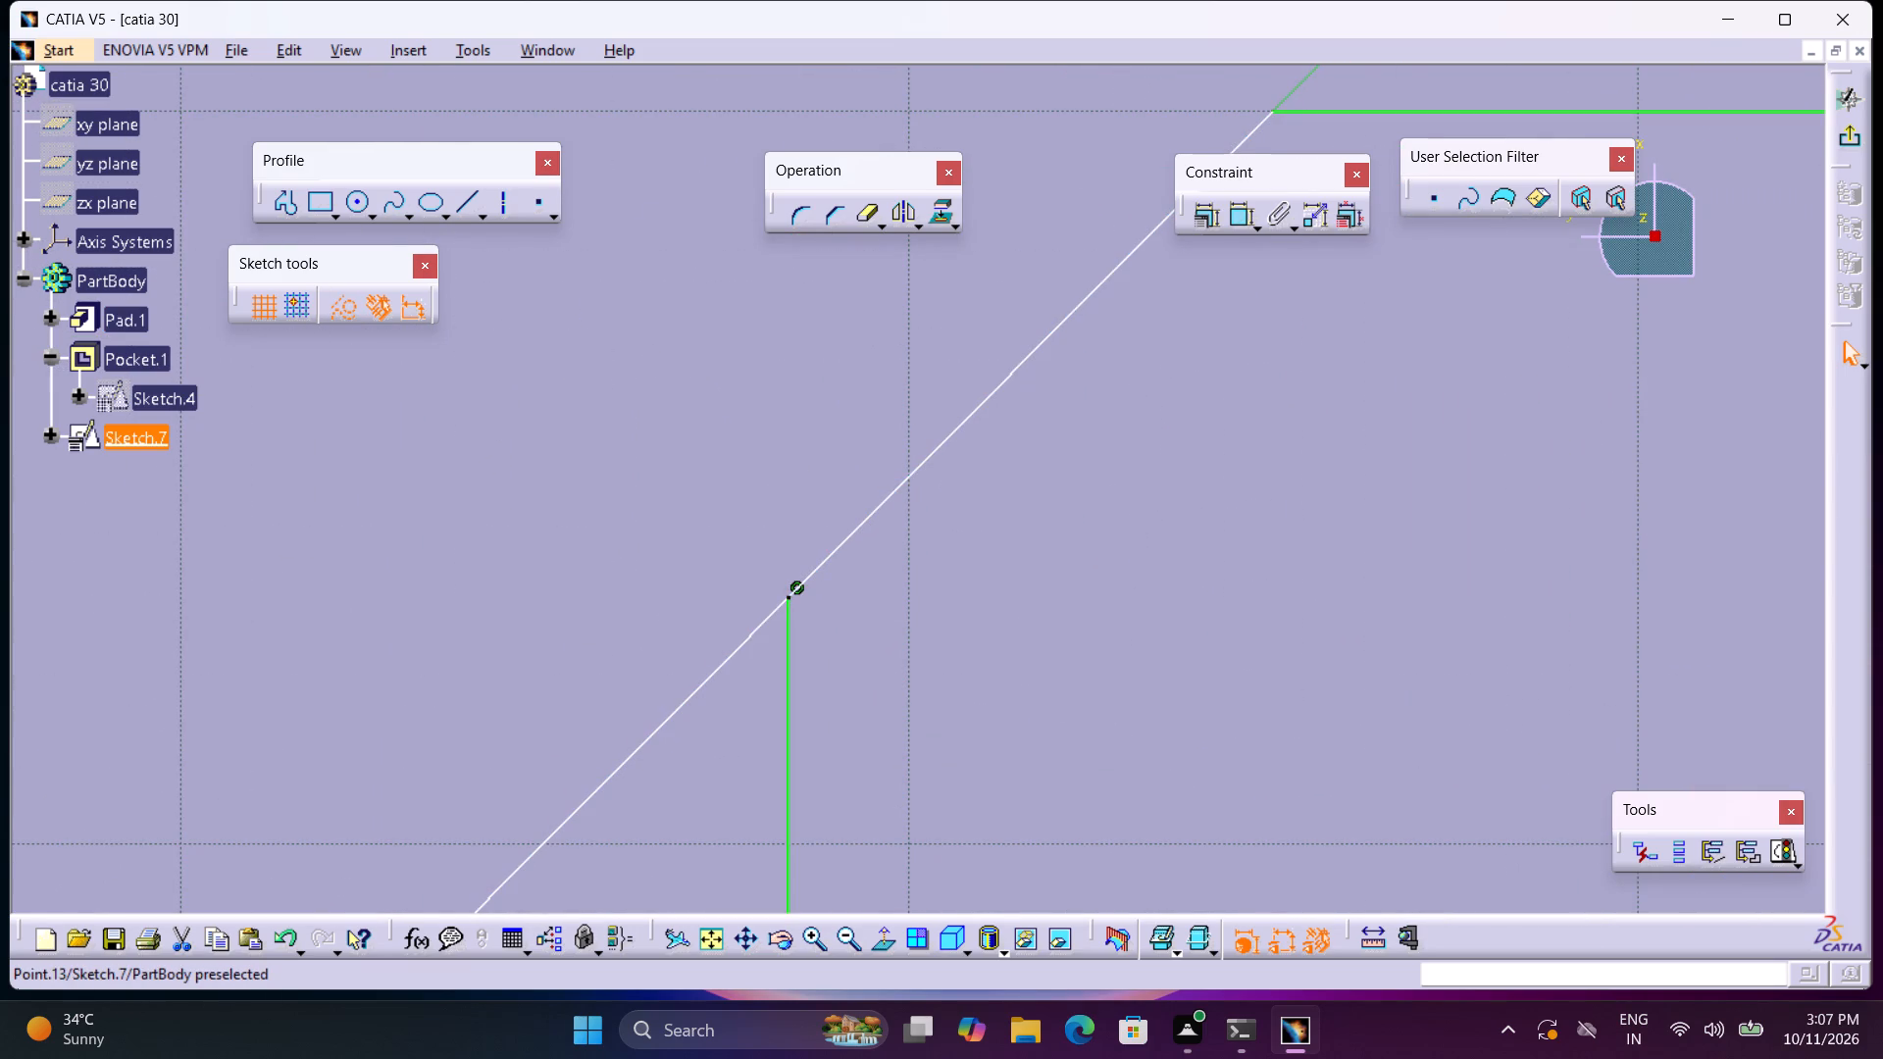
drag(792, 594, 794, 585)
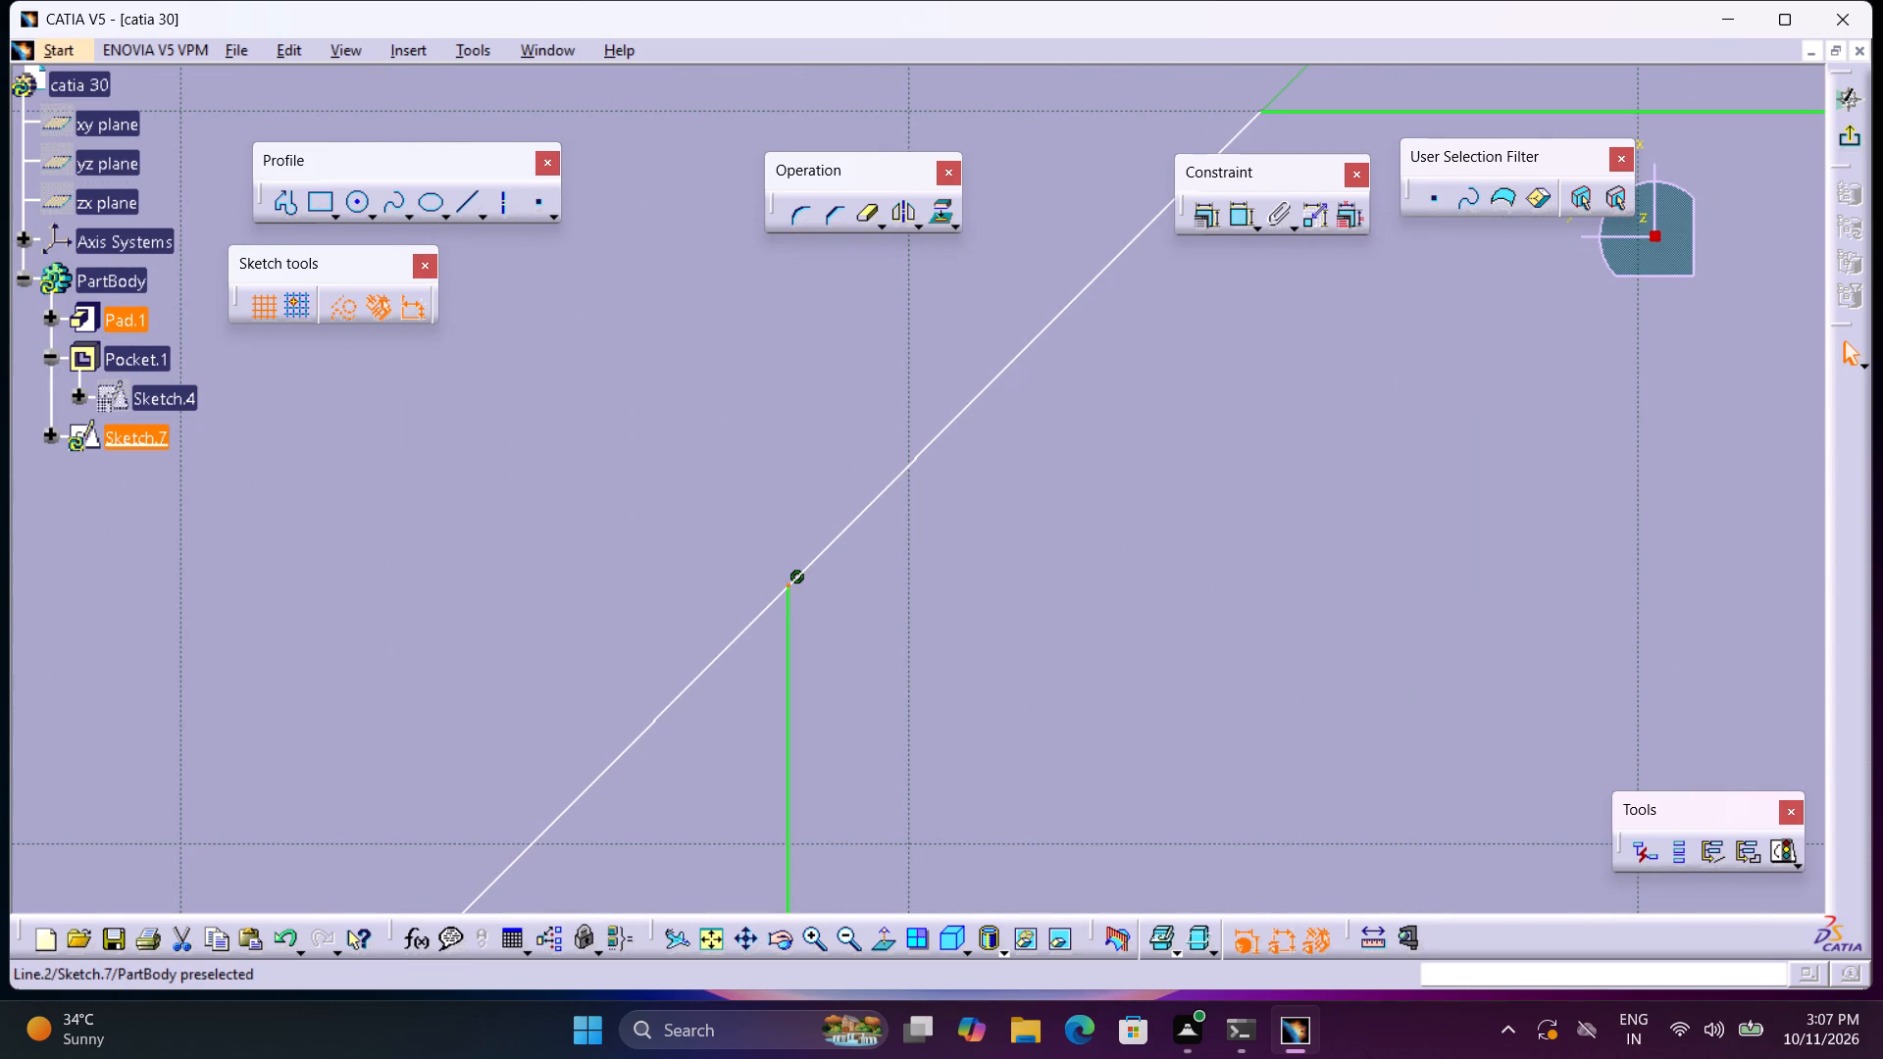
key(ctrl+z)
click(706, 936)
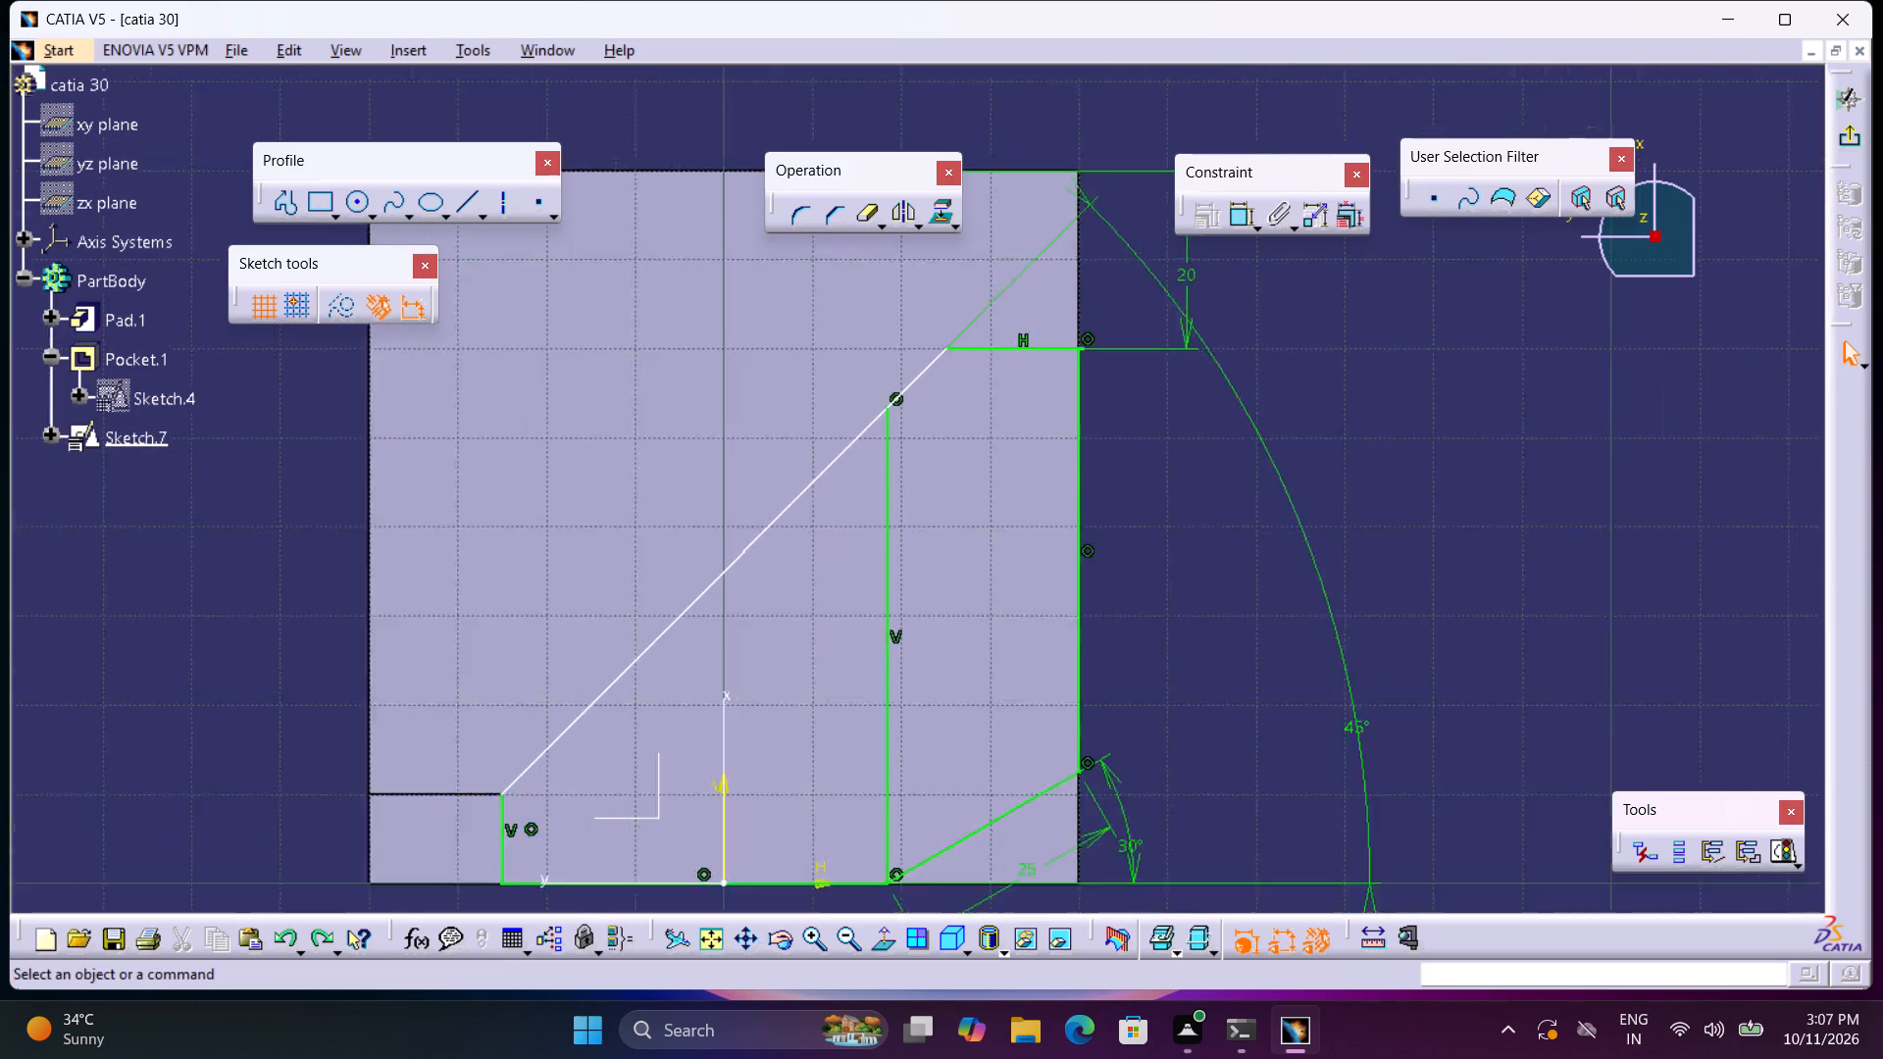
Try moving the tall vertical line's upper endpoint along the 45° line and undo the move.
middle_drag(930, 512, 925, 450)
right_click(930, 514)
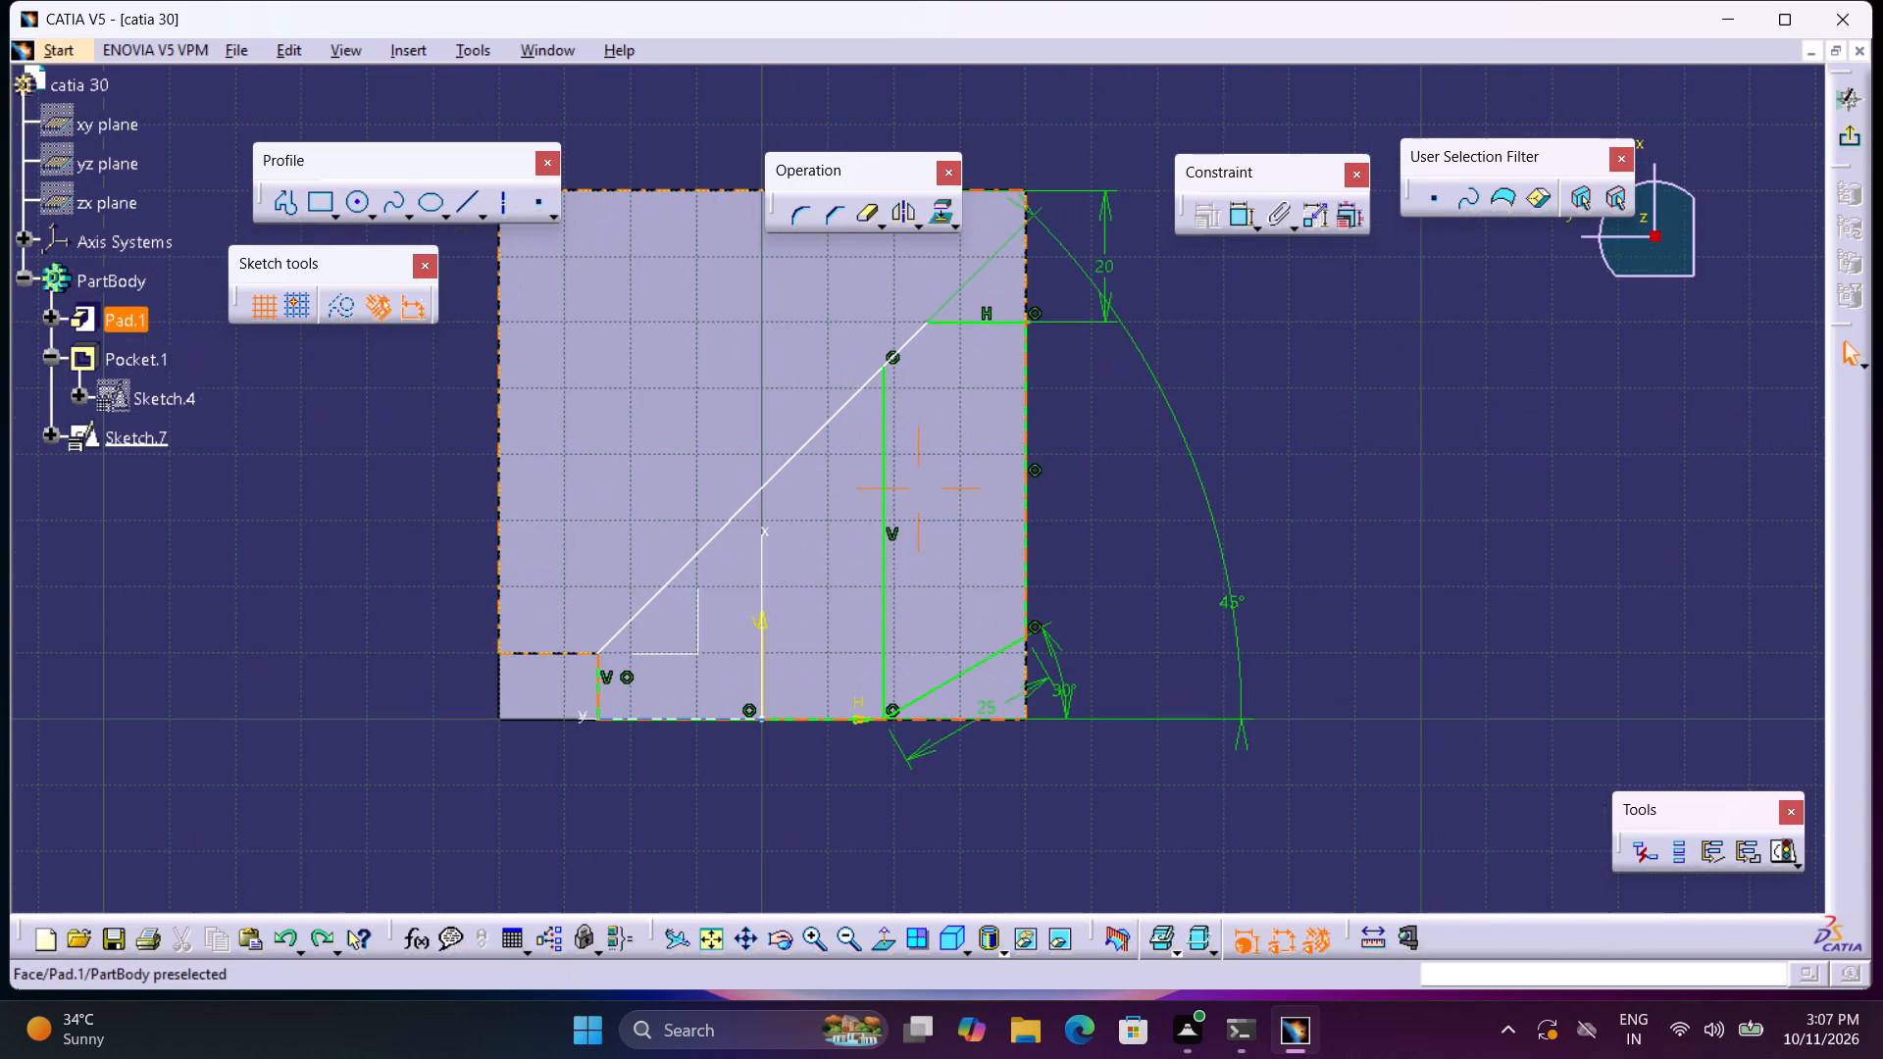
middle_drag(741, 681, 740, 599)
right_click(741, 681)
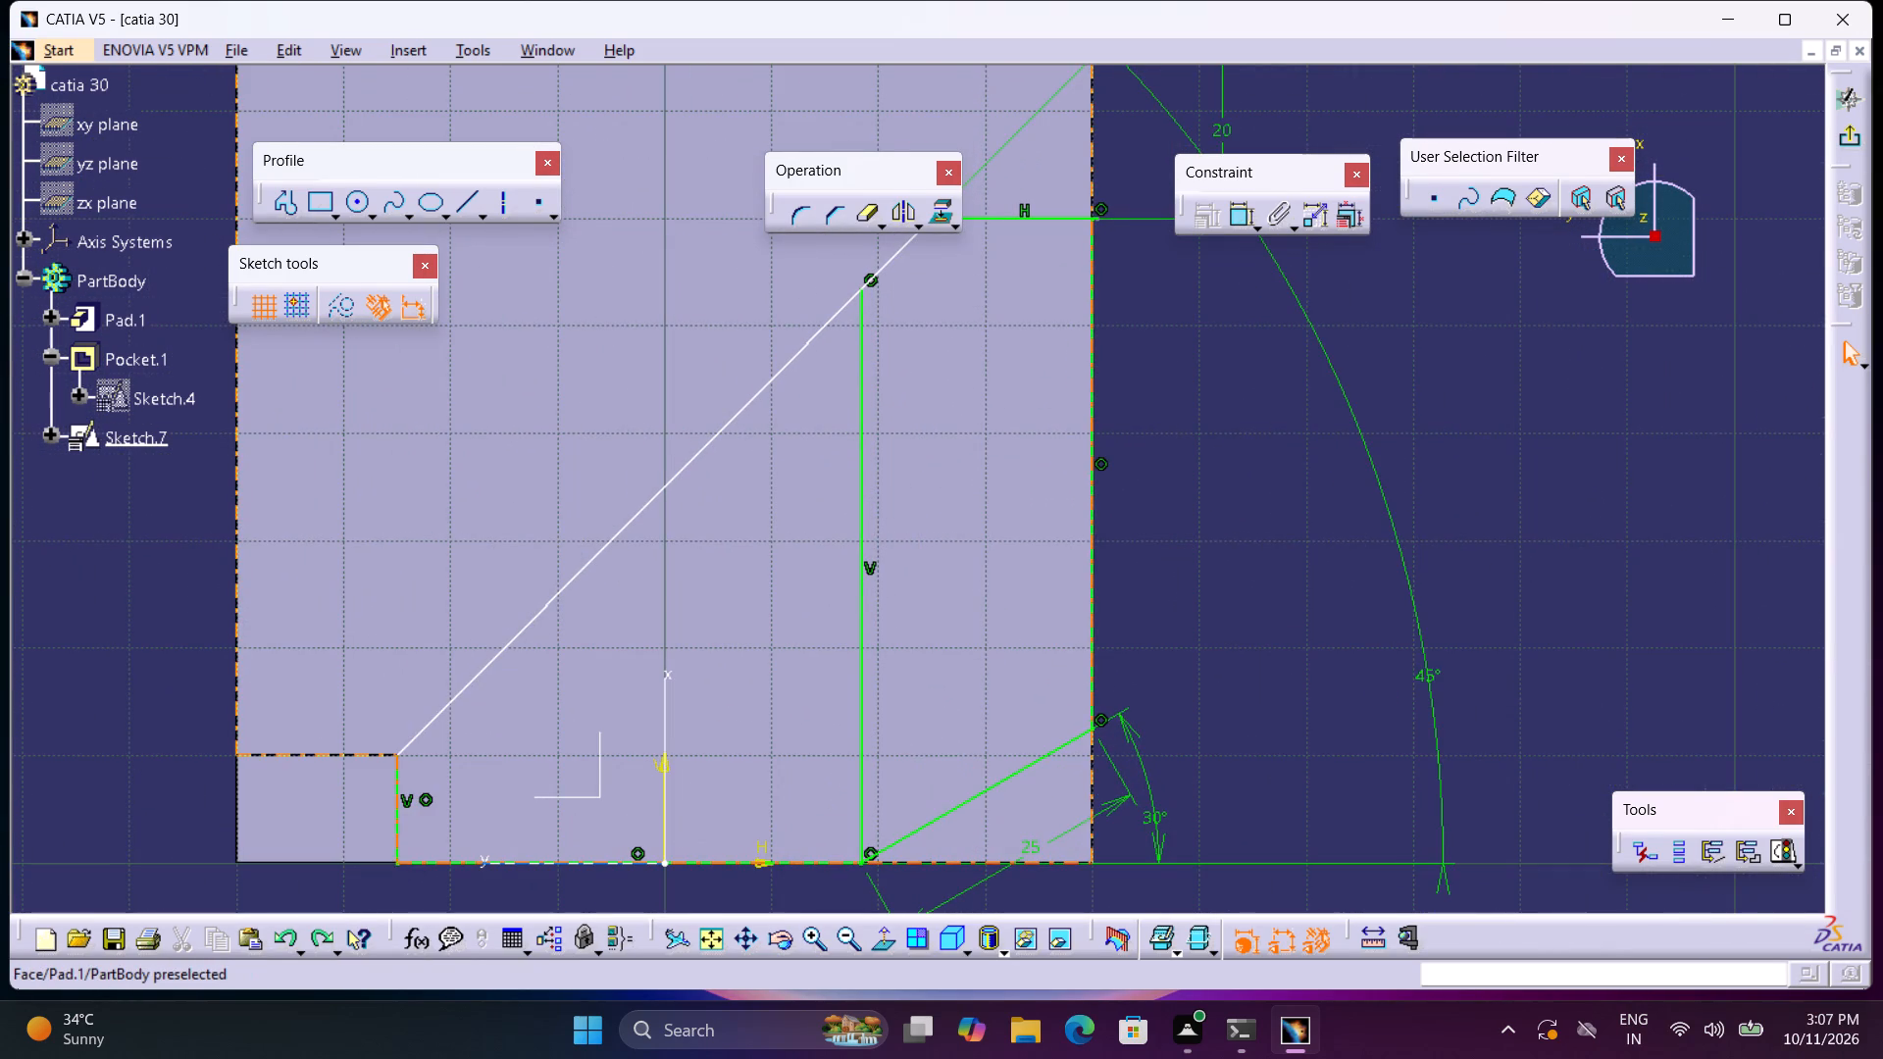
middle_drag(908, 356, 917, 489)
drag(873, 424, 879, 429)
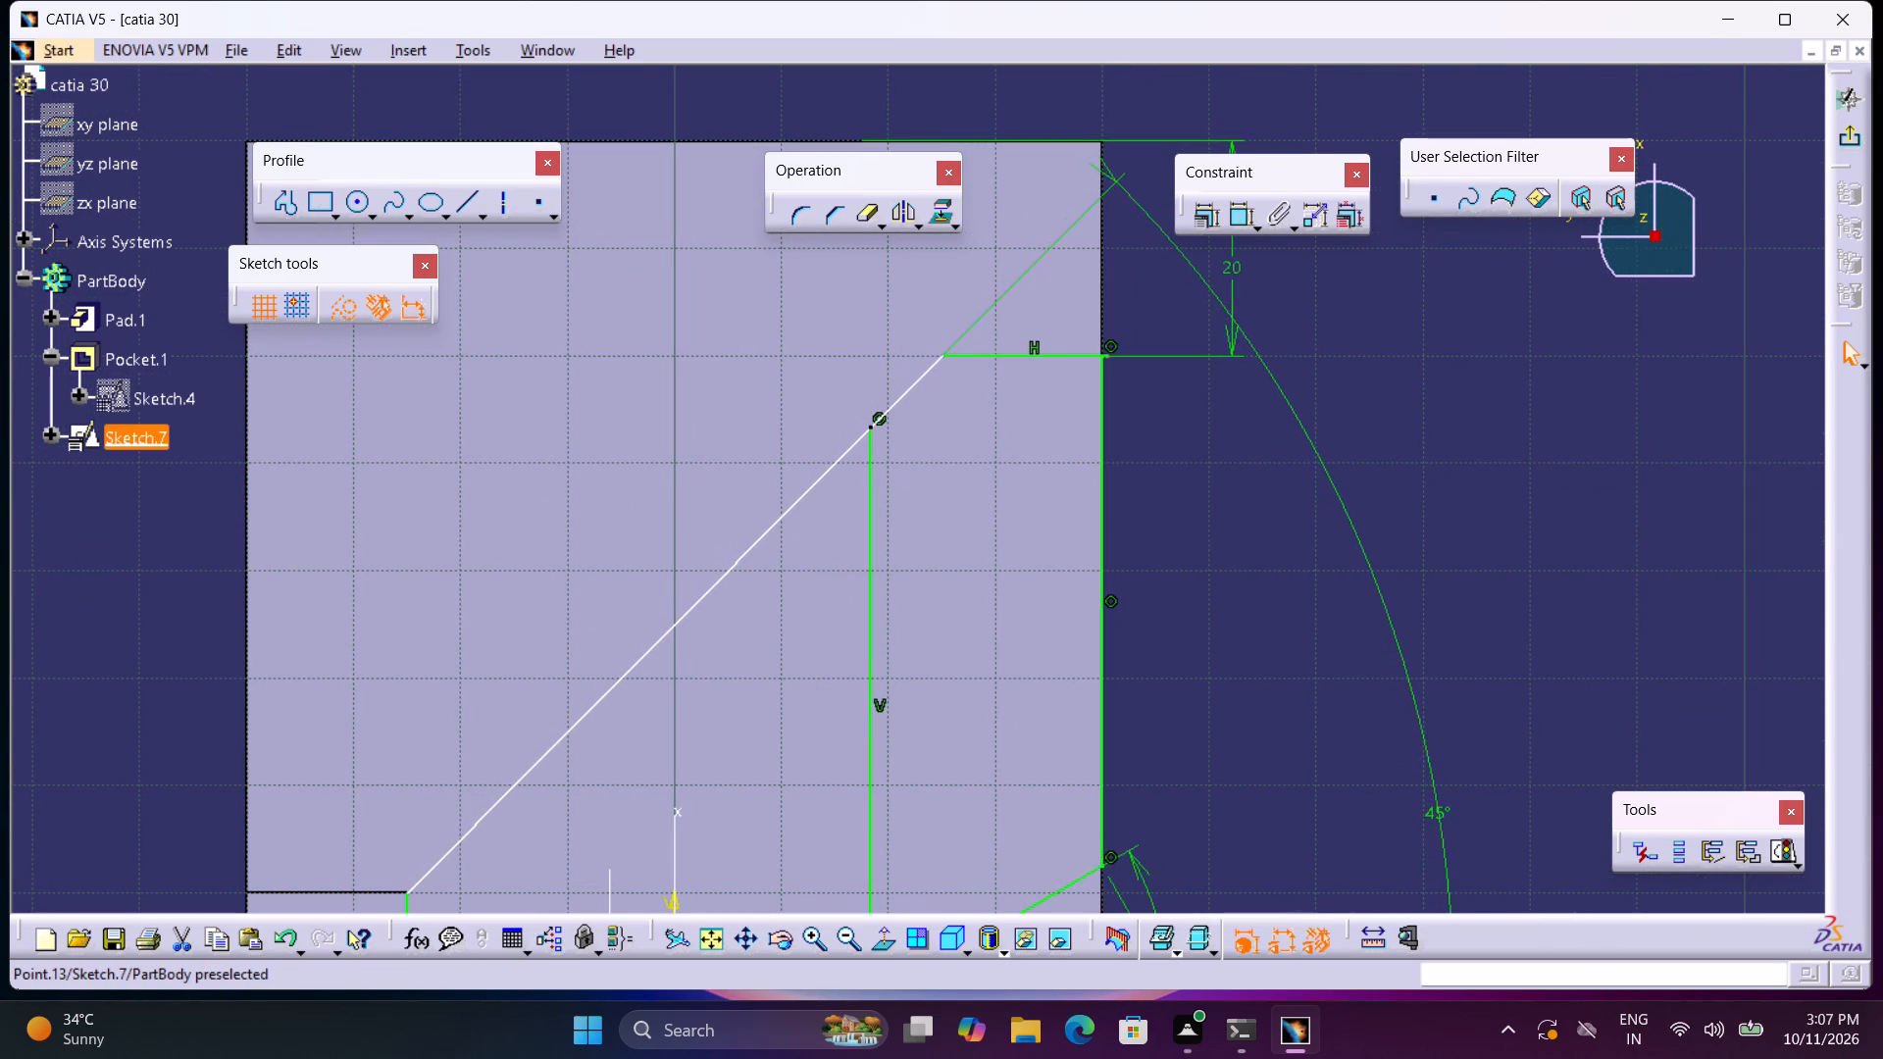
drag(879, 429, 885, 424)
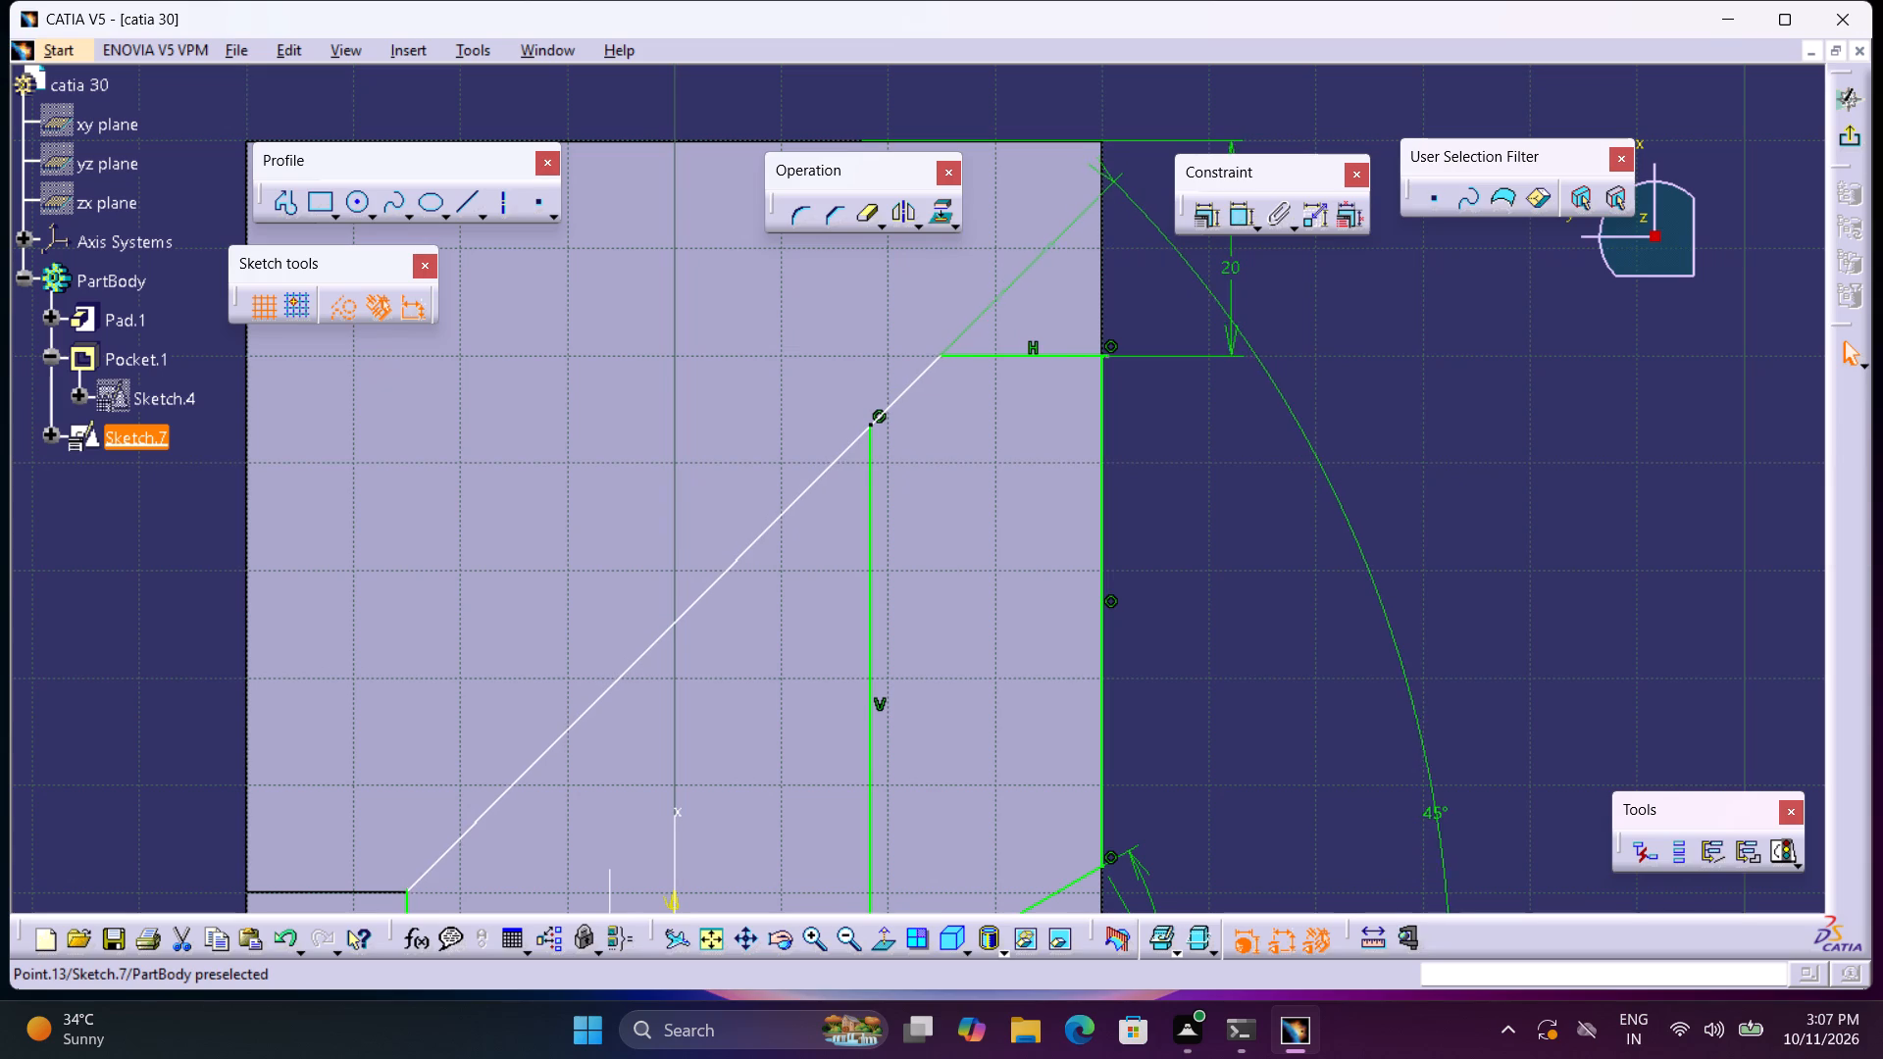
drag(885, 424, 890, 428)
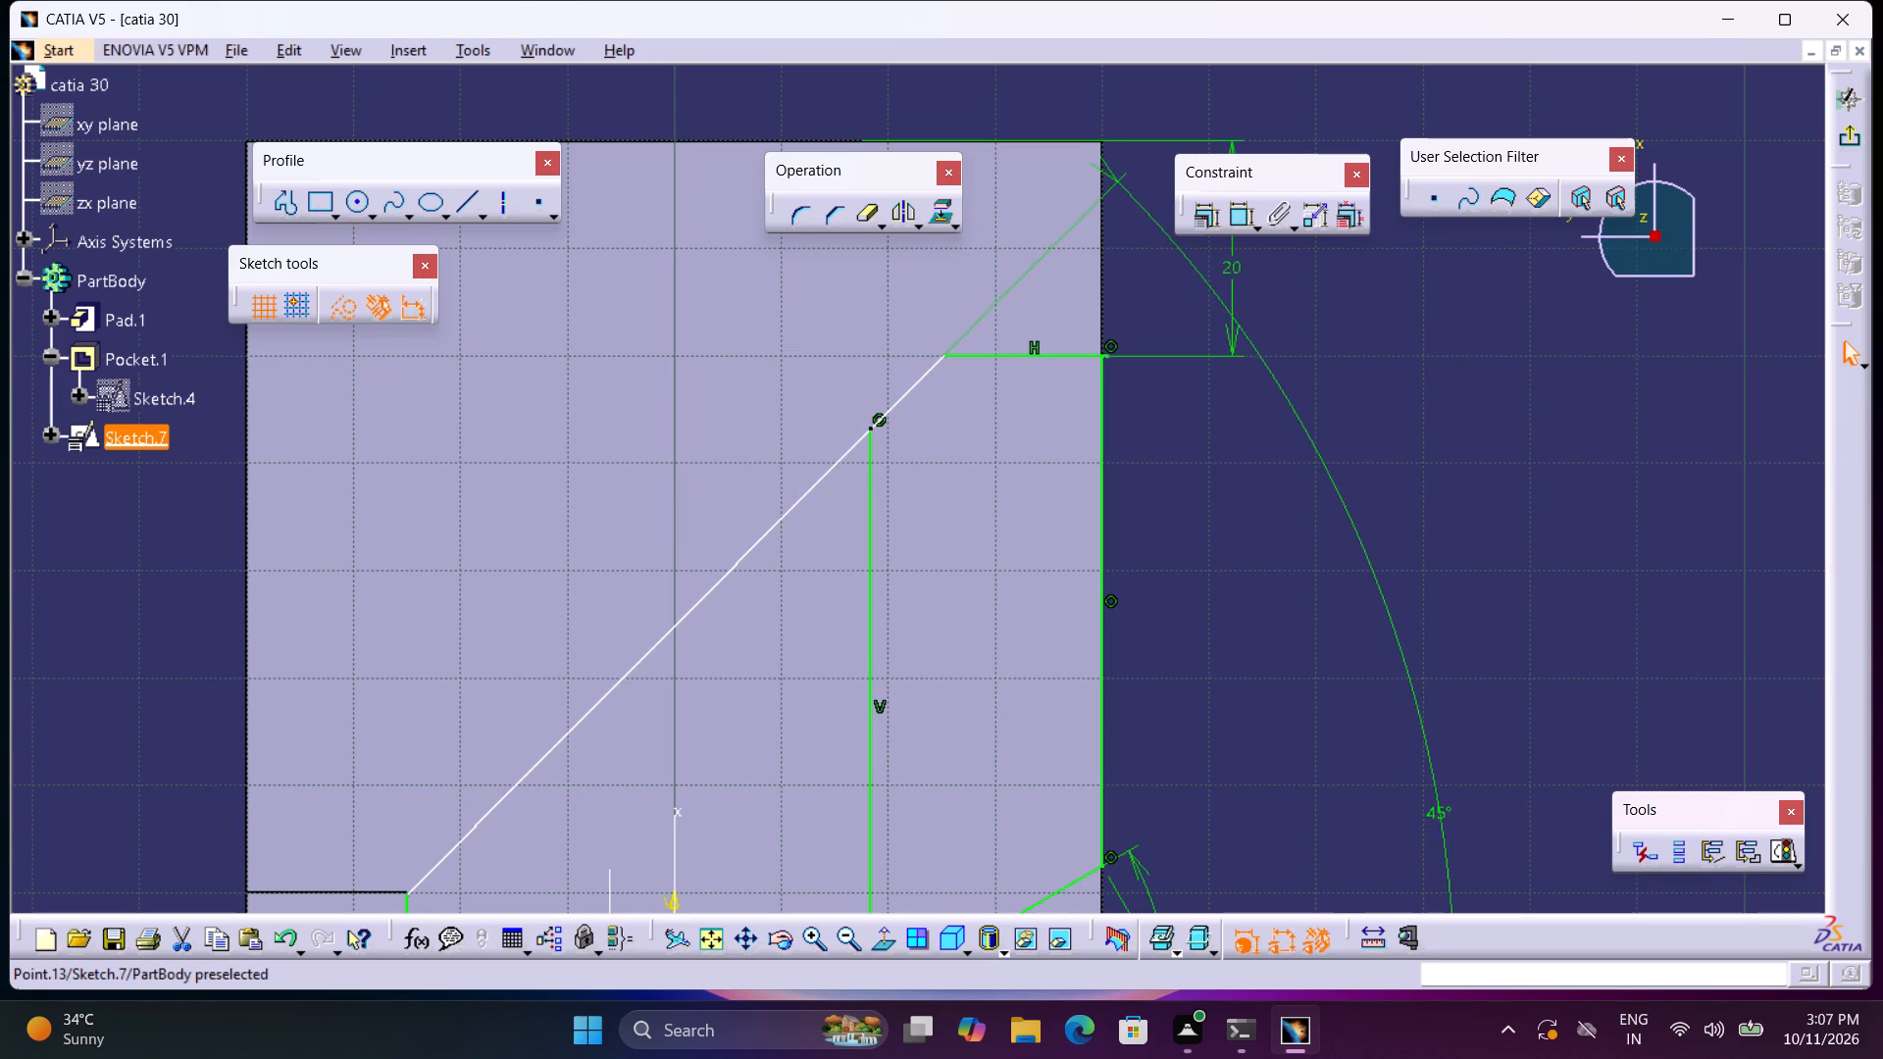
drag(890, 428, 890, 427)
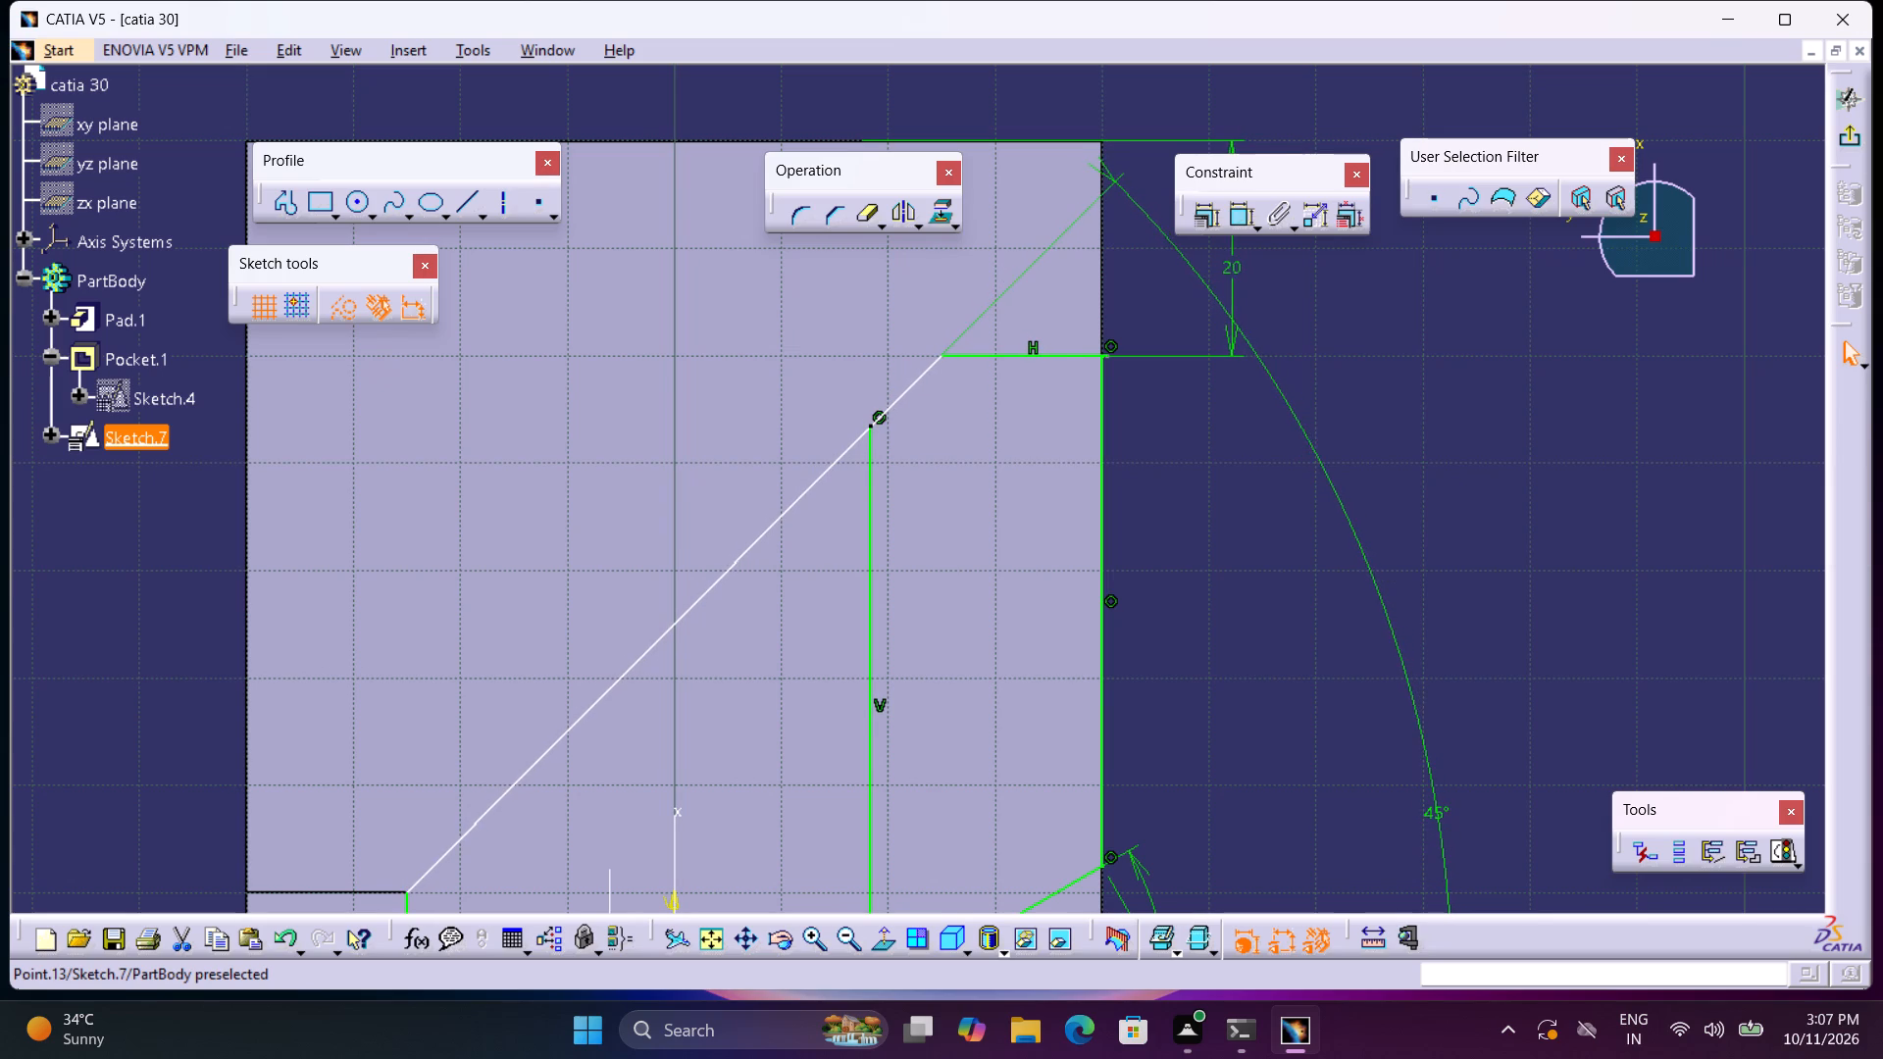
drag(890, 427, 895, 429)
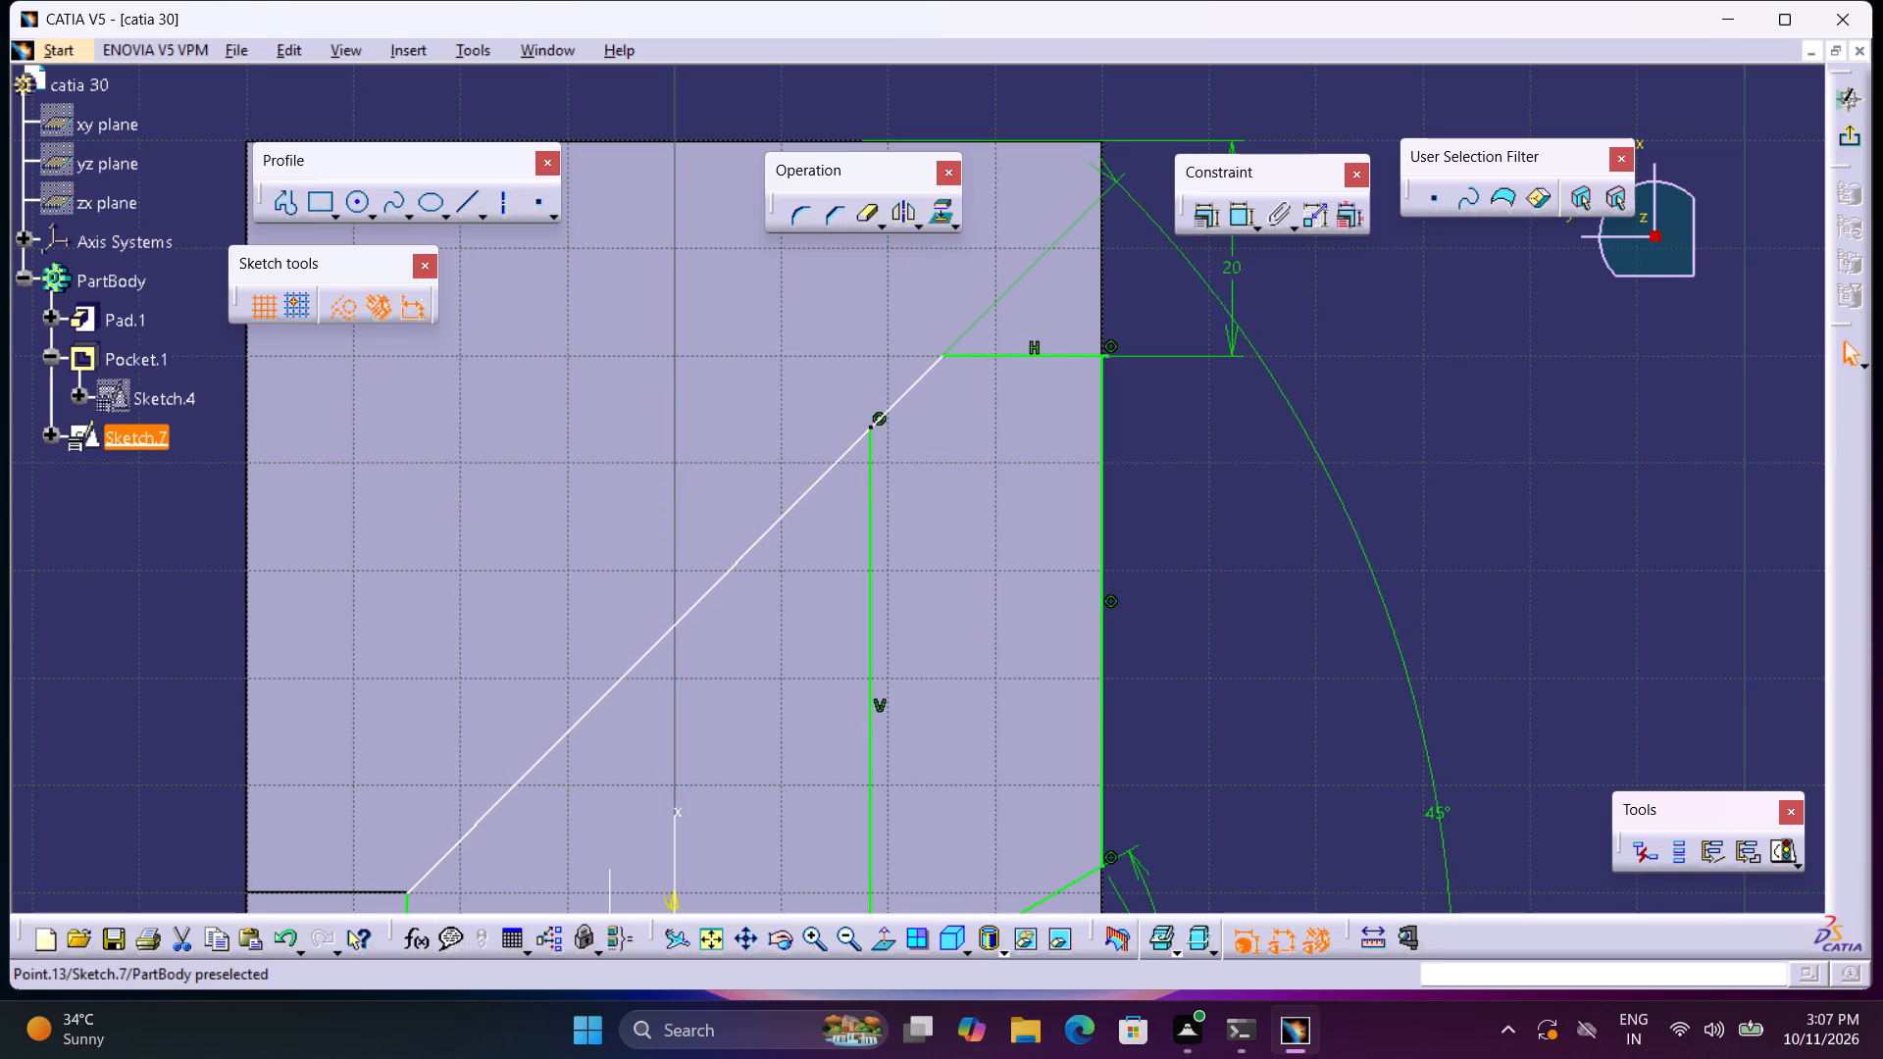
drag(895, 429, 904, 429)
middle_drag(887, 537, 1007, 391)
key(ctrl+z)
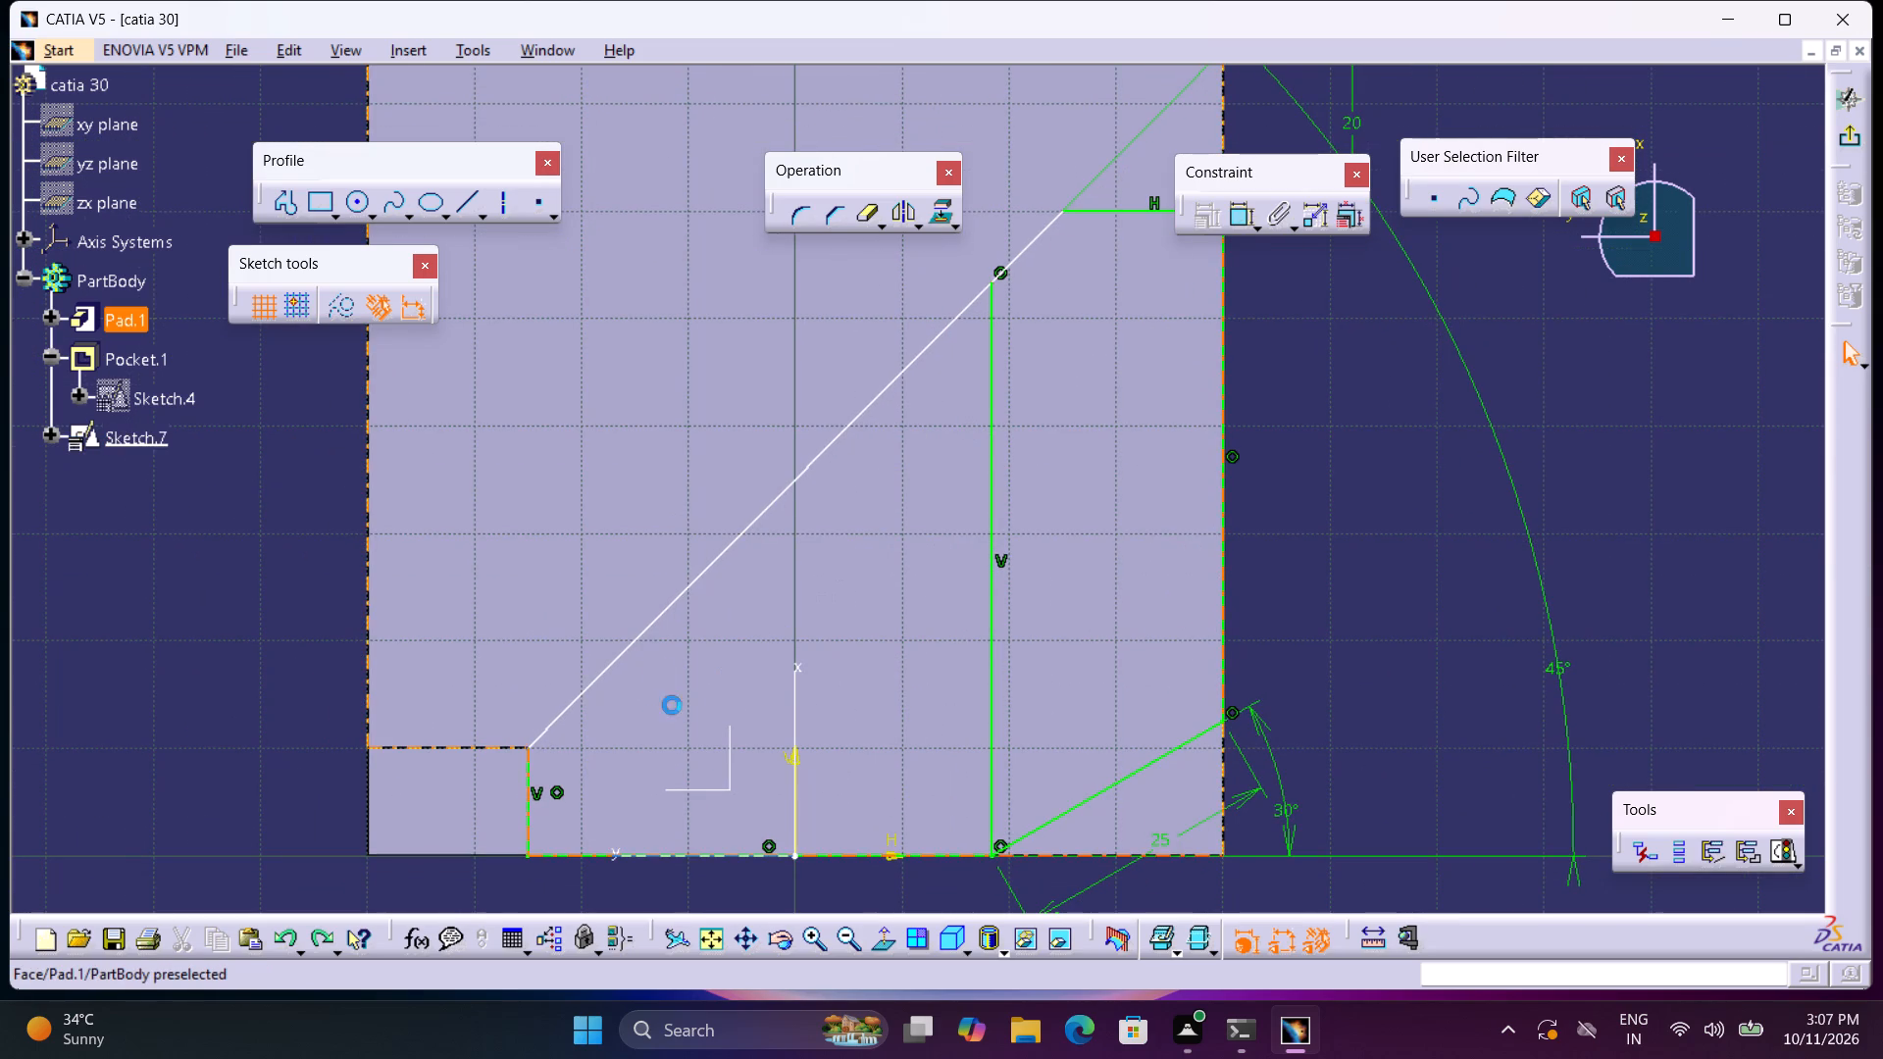
Dimension the short vertical line beside the corner post and set its length to 10 mm.
click(1239, 217)
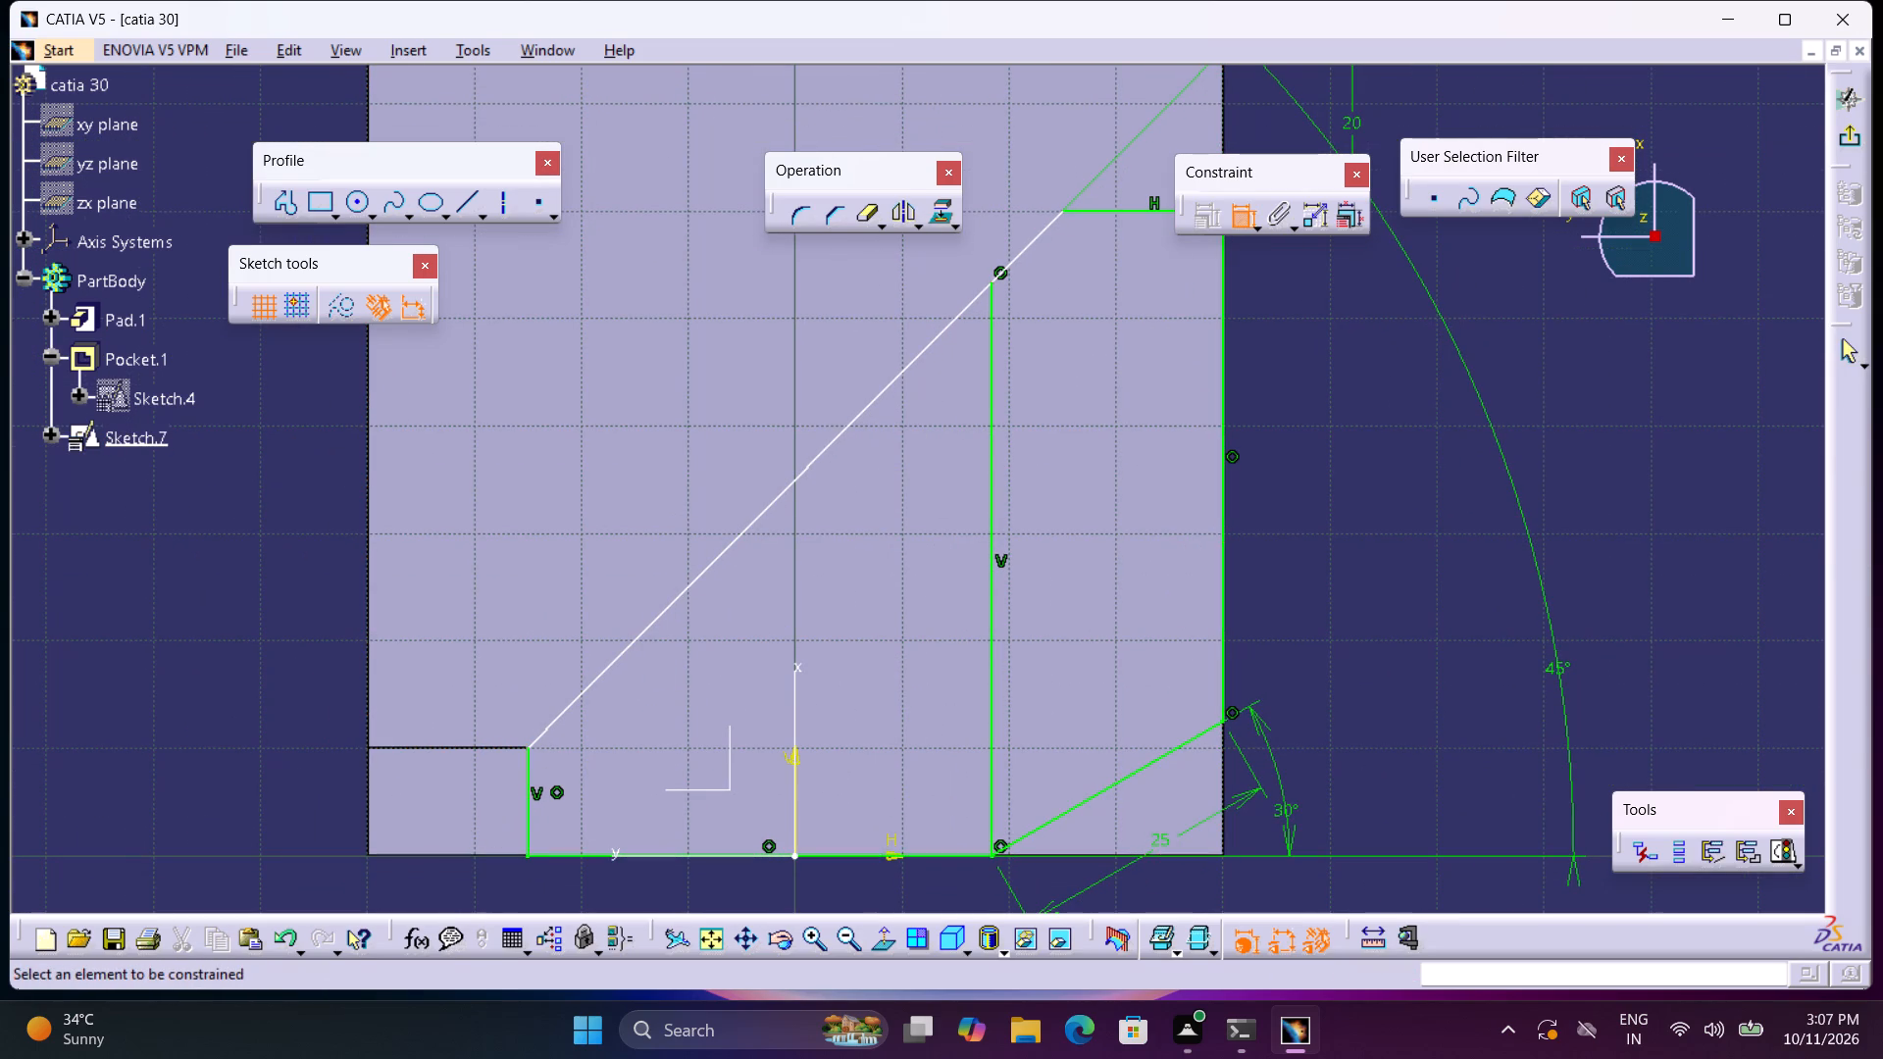
click(528, 805)
click(263, 828)
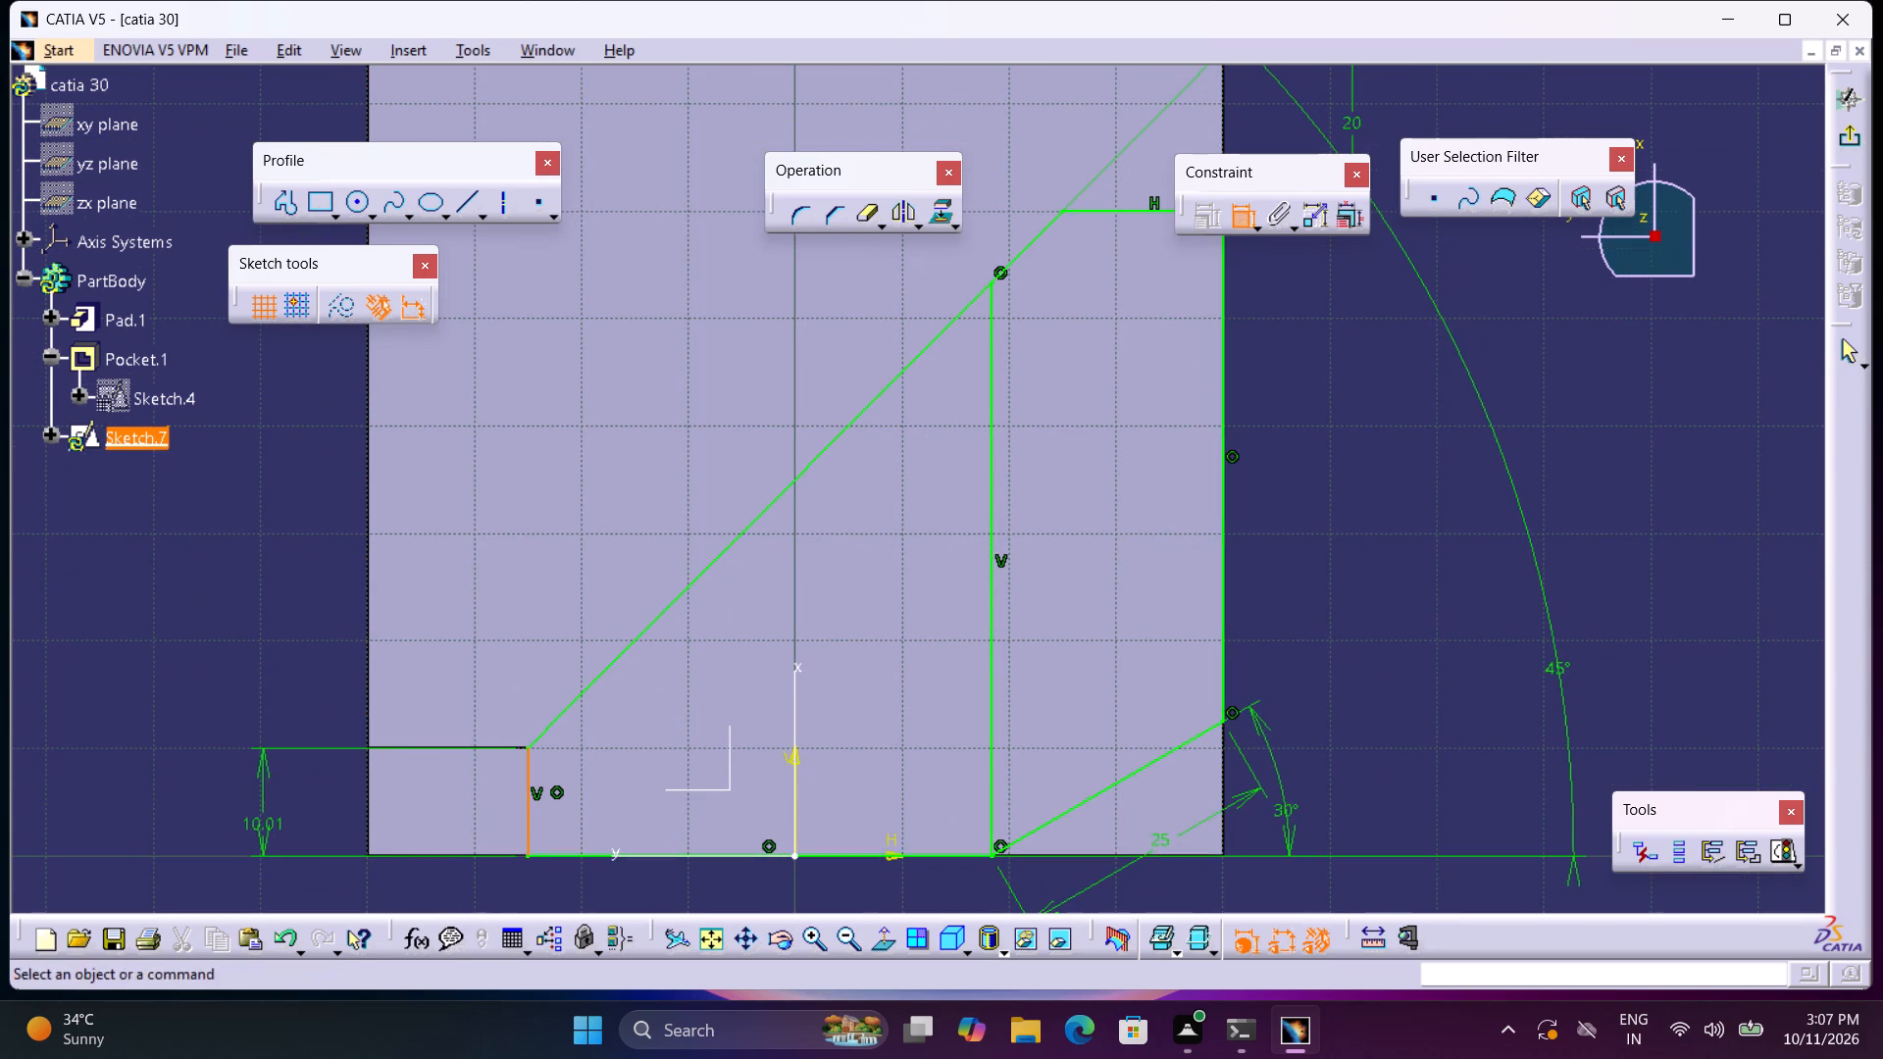
double_click(269, 825)
key(1)
key(0)
key(Return)
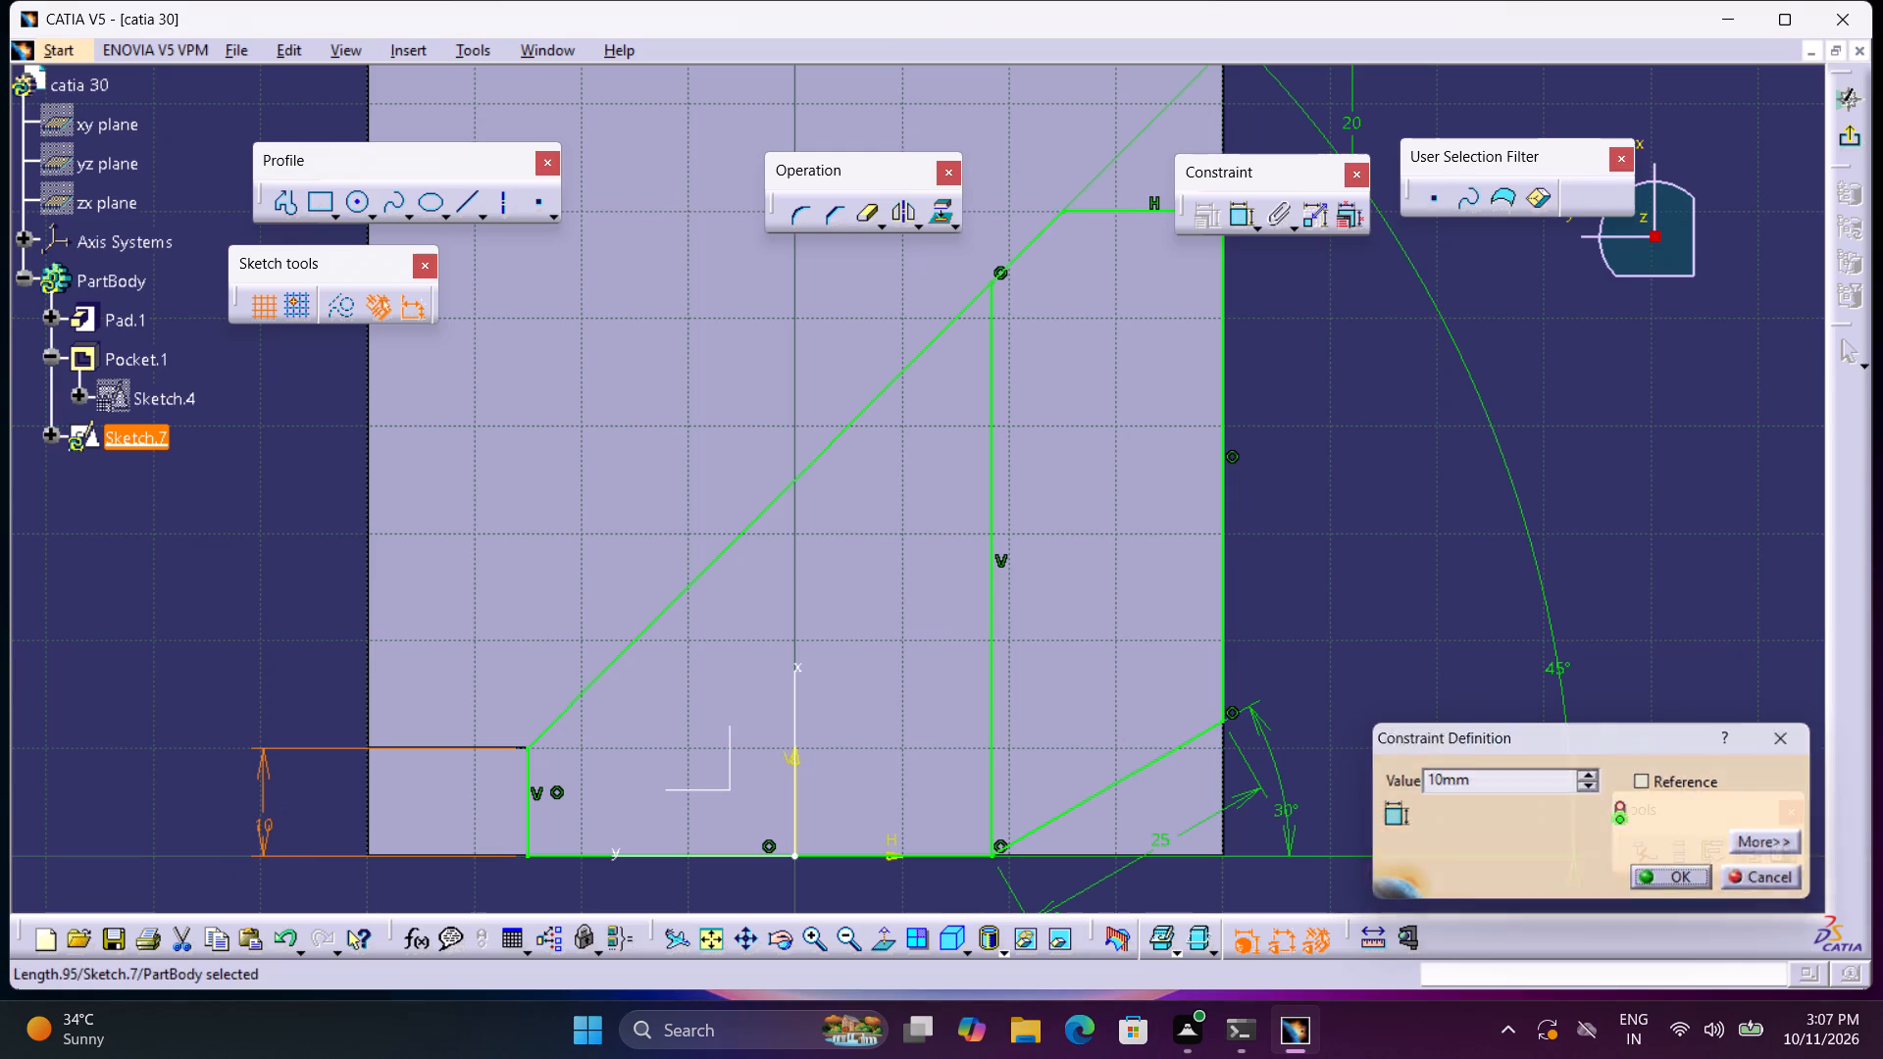
Constrain the short horizontal line's overshooting endpoint coincident with the upper end of the vertical line on the plate's edge.
middle_drag(838, 656, 763, 674)
middle_drag(967, 591, 784, 745)
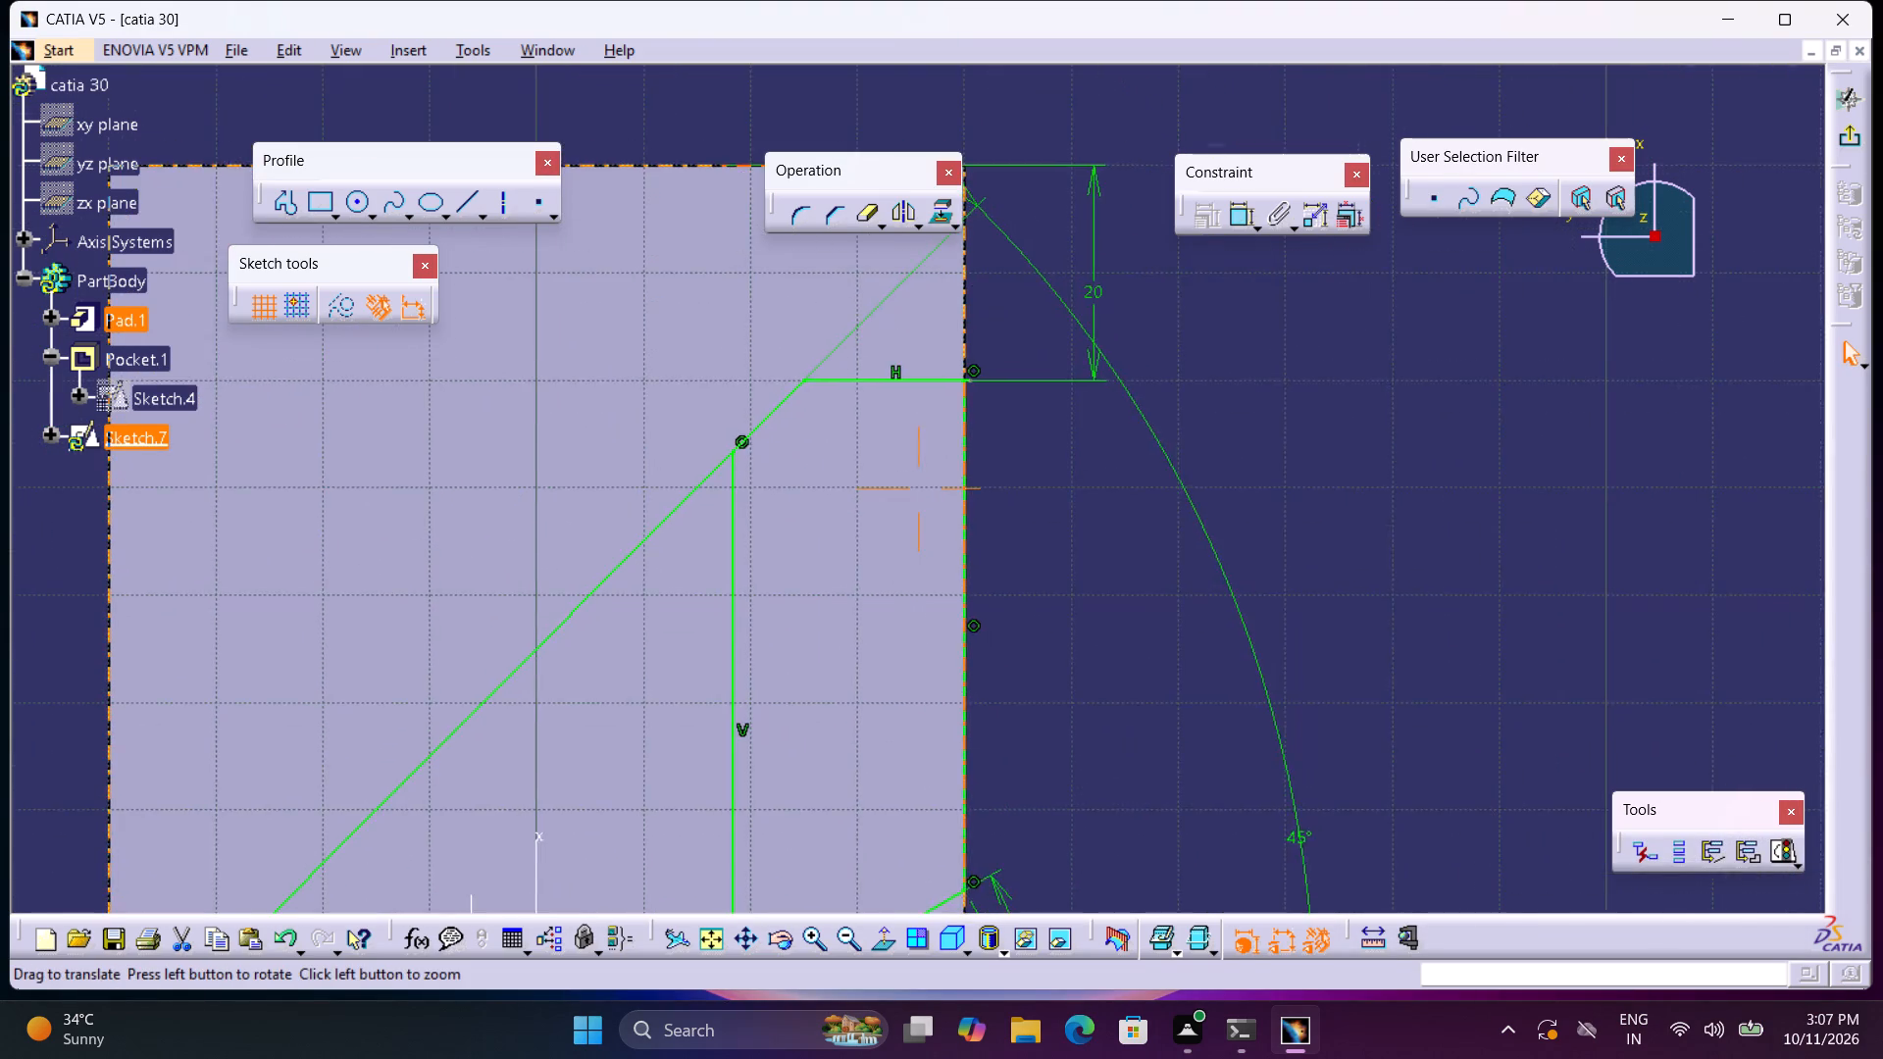
middle_drag(890, 609, 864, 686)
middle_drag(934, 651, 971, 367)
right_click(937, 651)
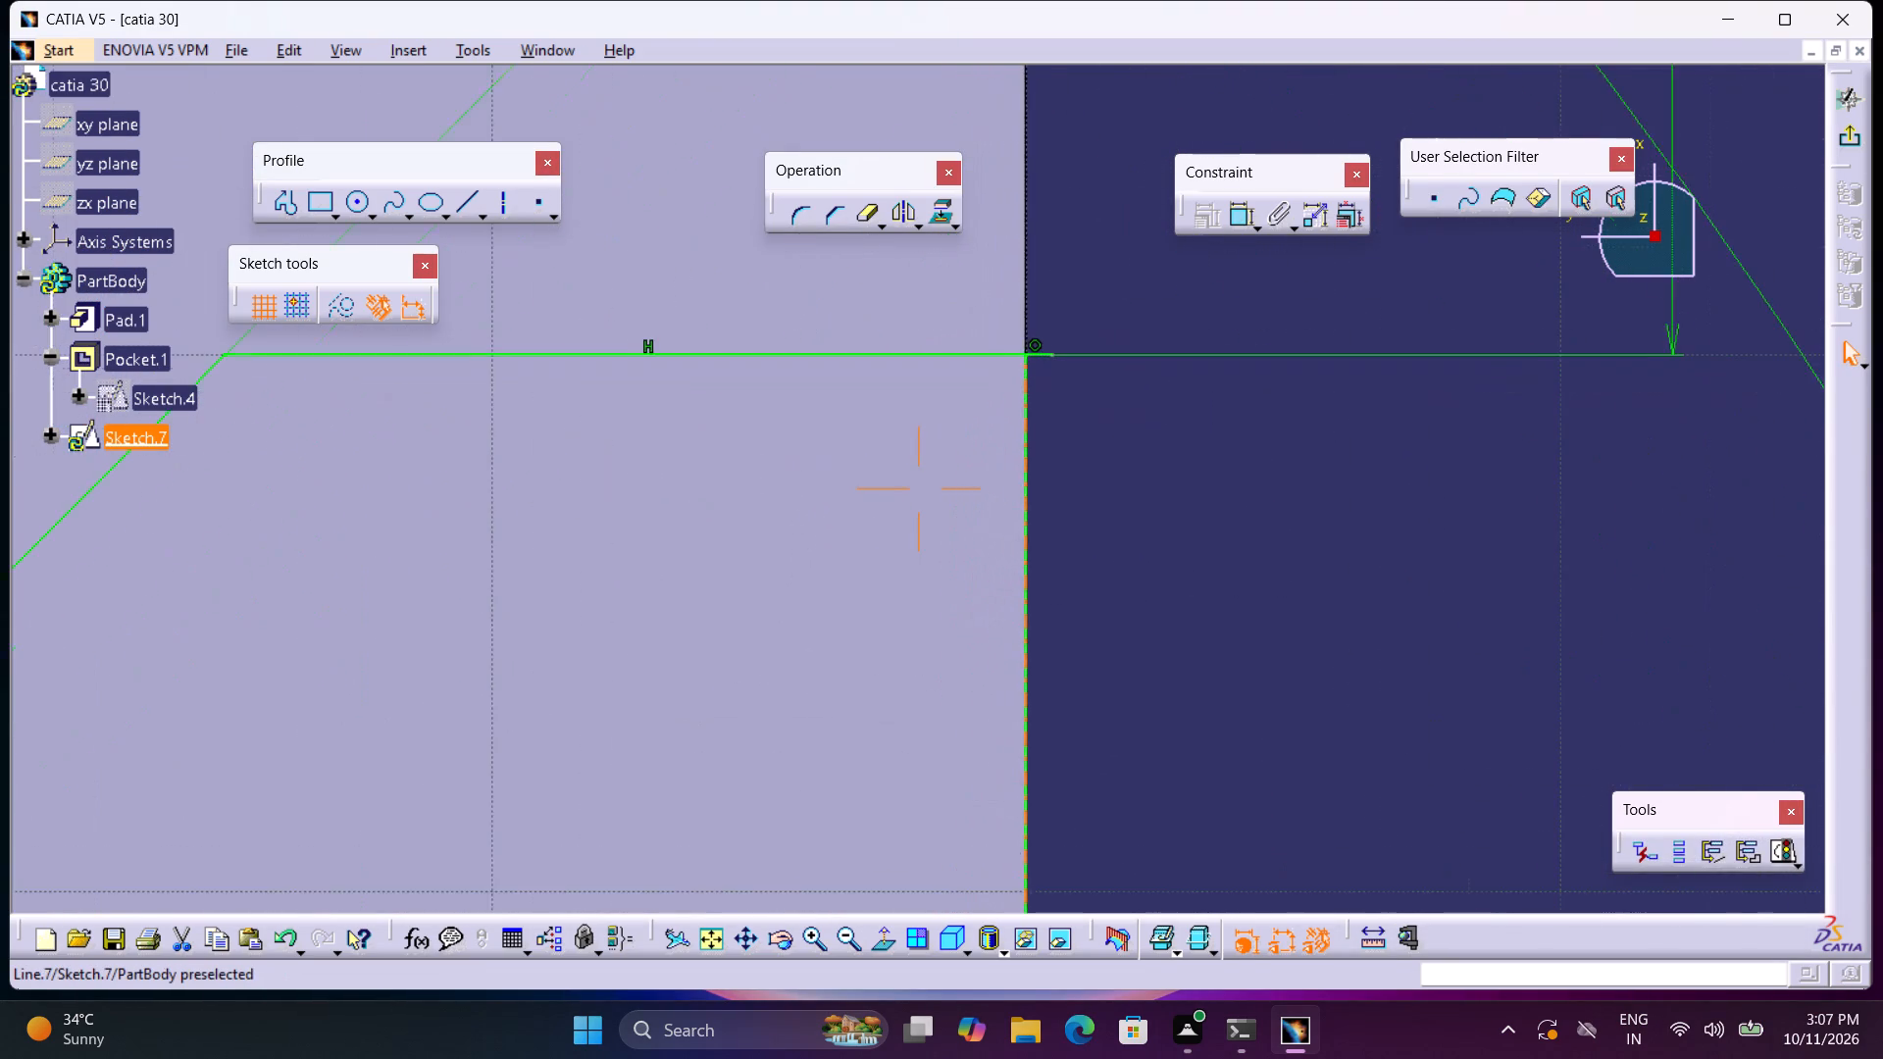
middle_drag(971, 367, 971, 366)
middle_drag(1078, 400, 1070, 422)
right_click(1085, 547)
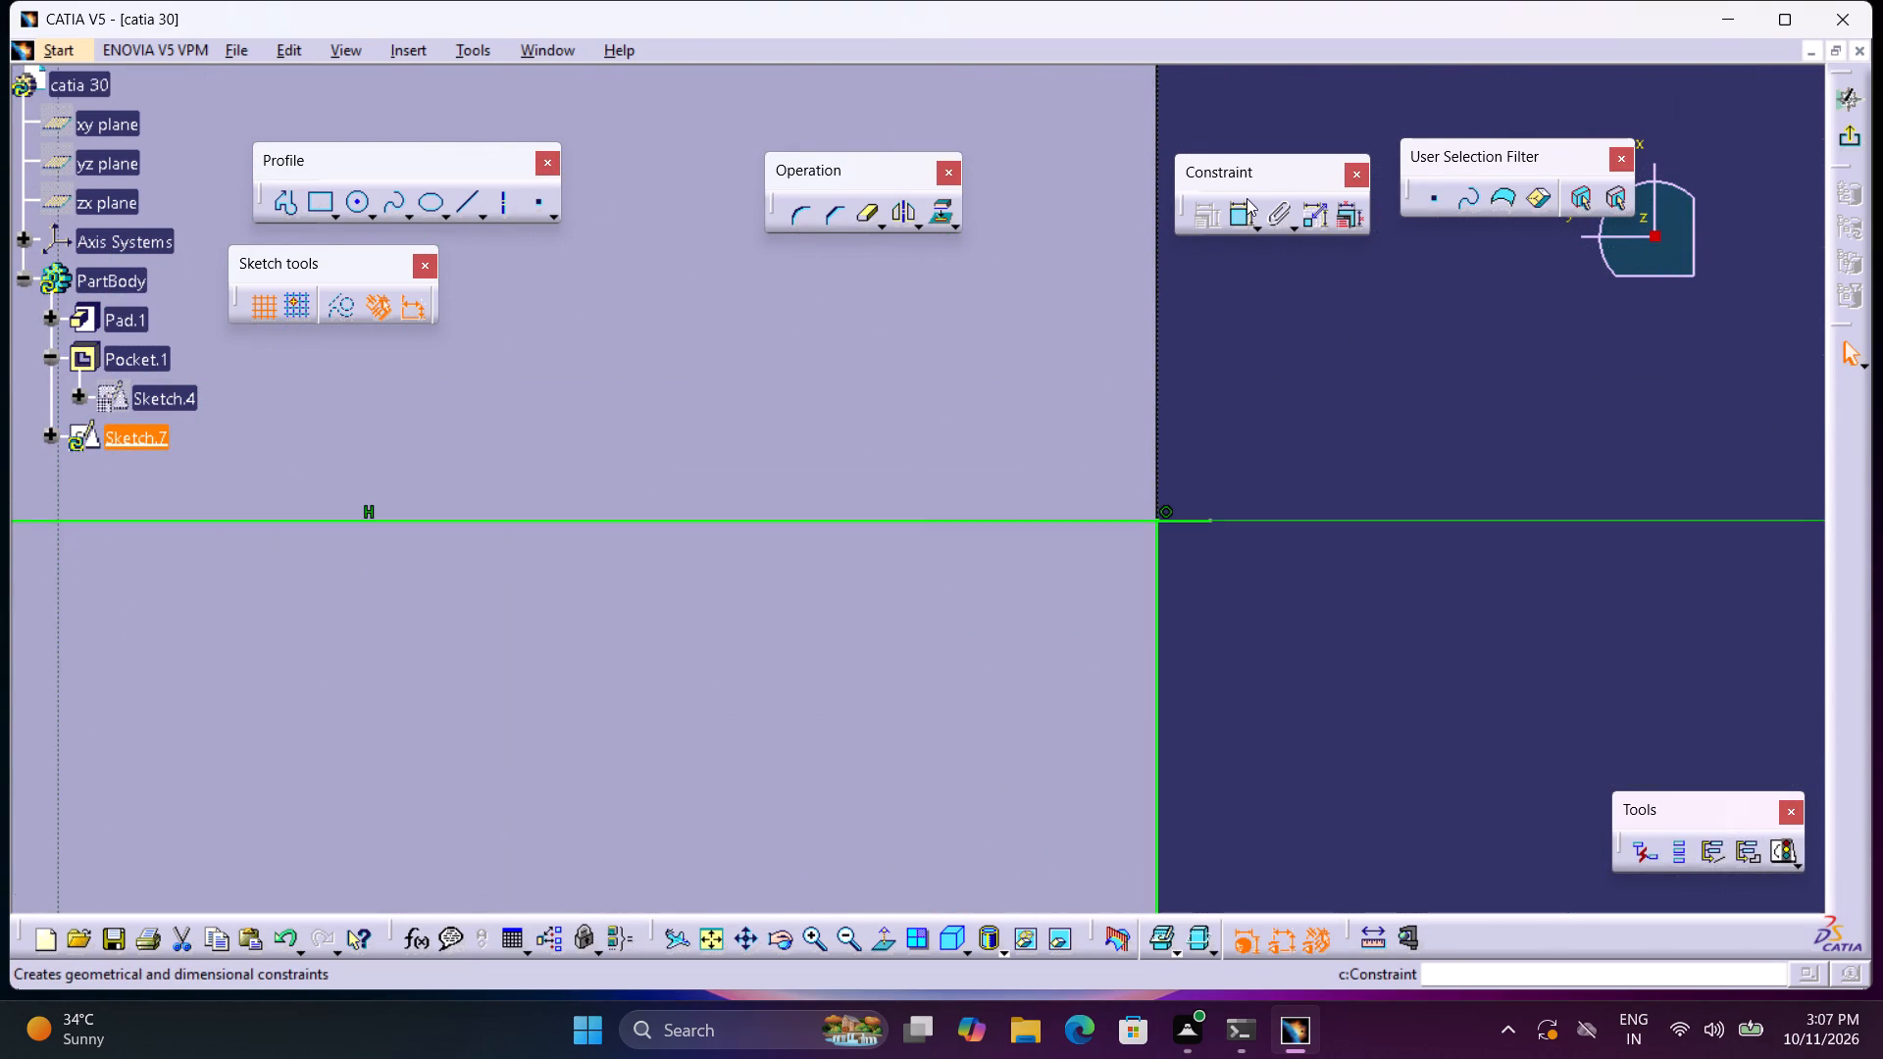
click(1241, 217)
click(1211, 517)
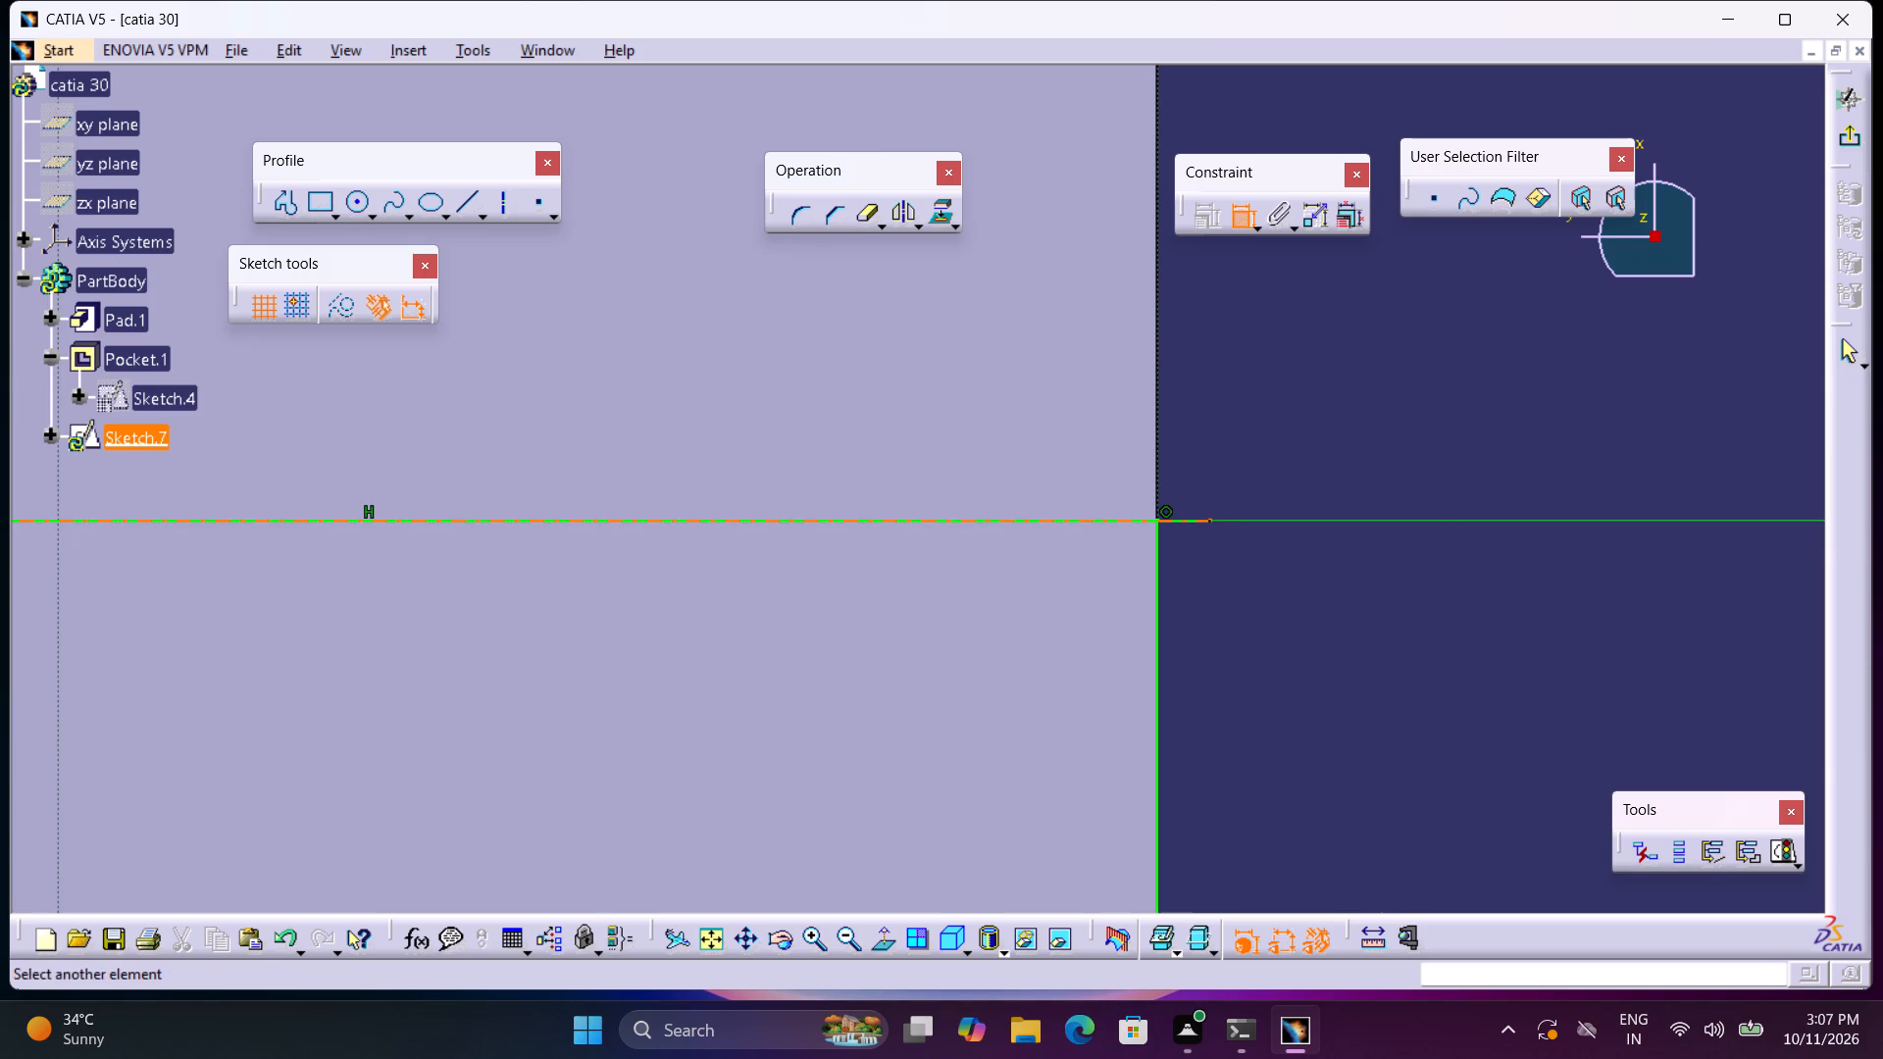
click(1158, 519)
right_click(1158, 519)
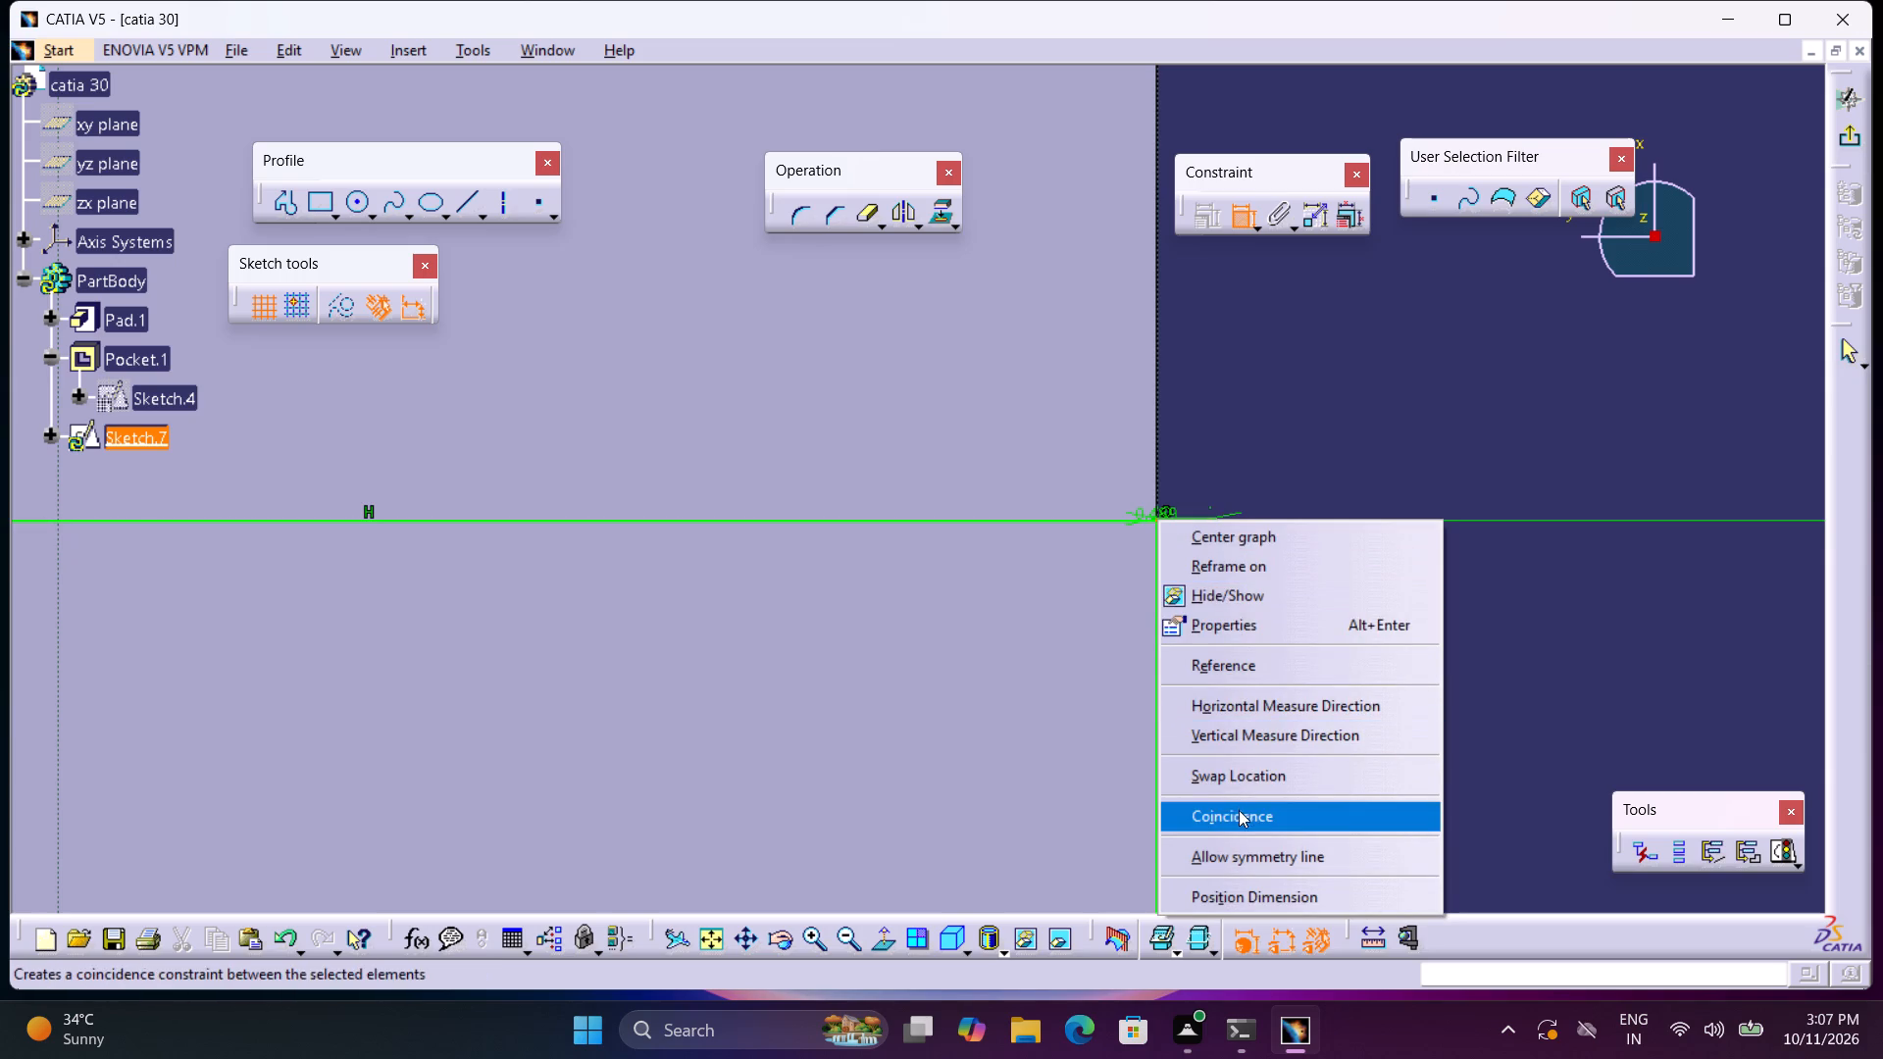
click(1240, 810)
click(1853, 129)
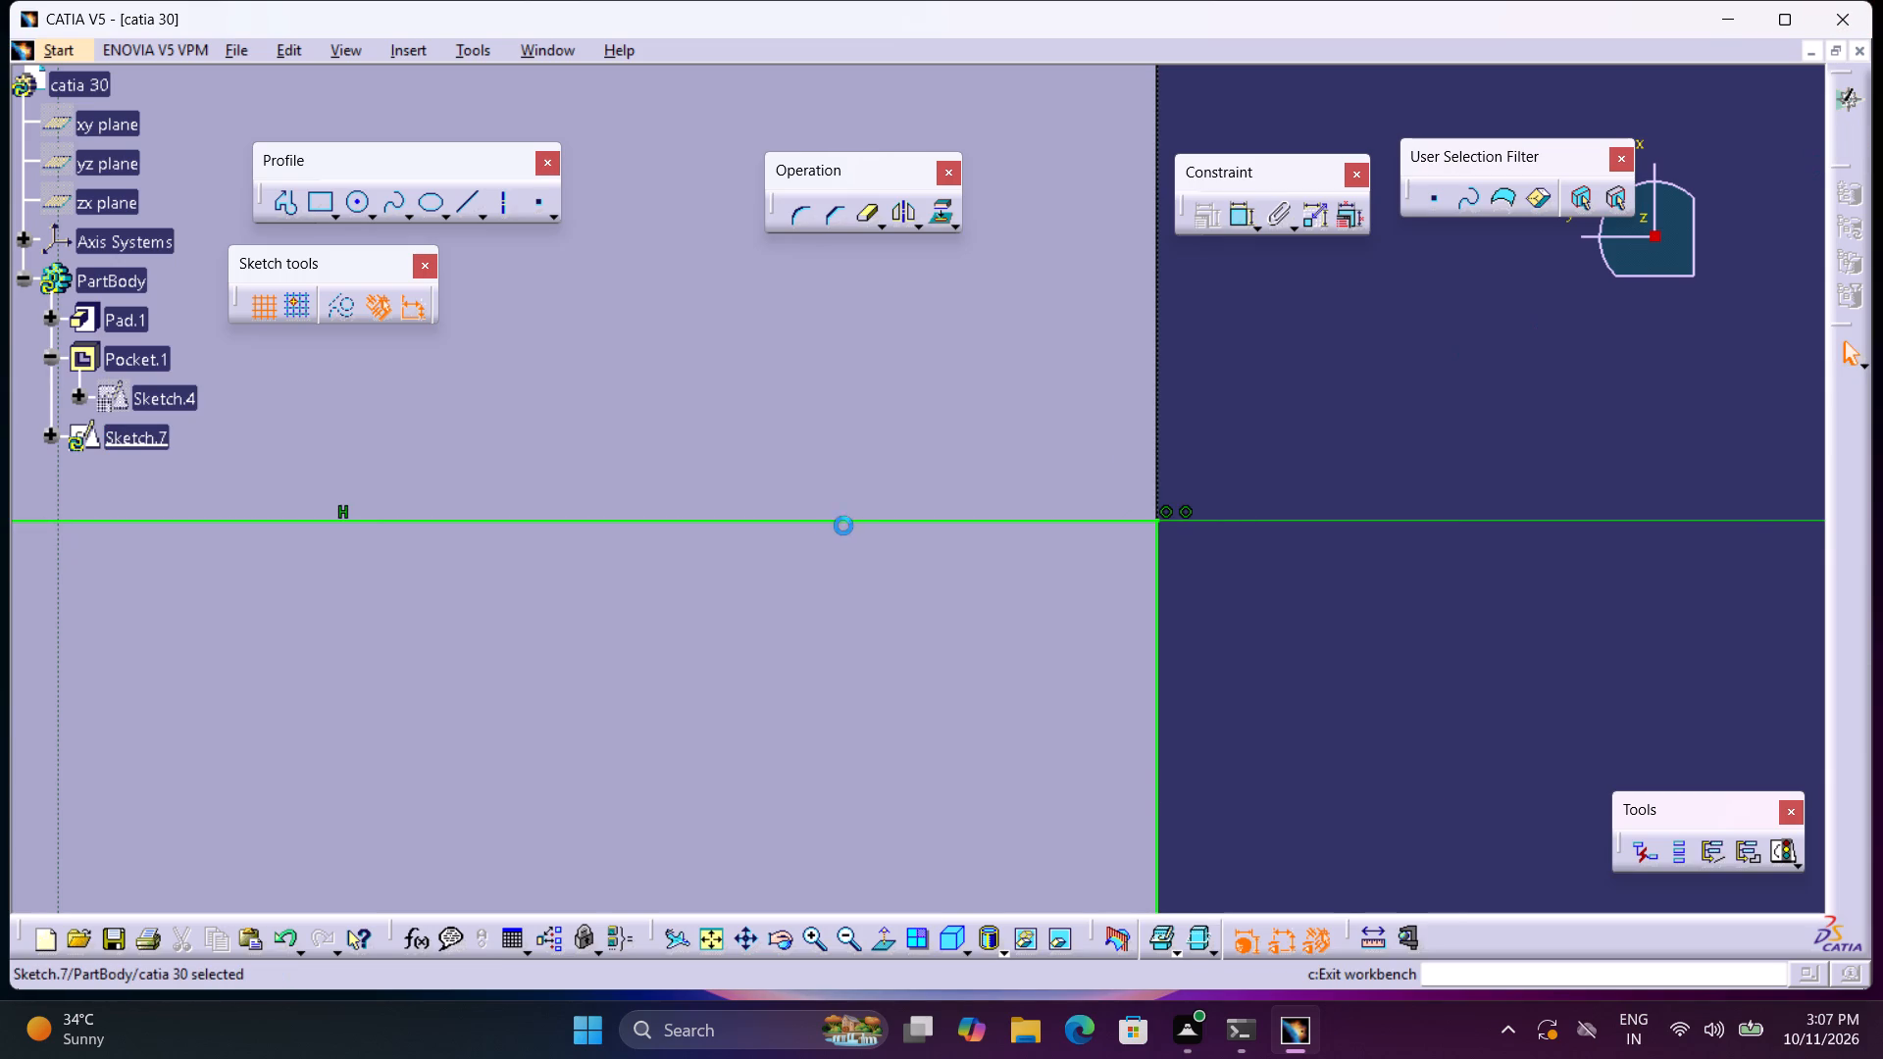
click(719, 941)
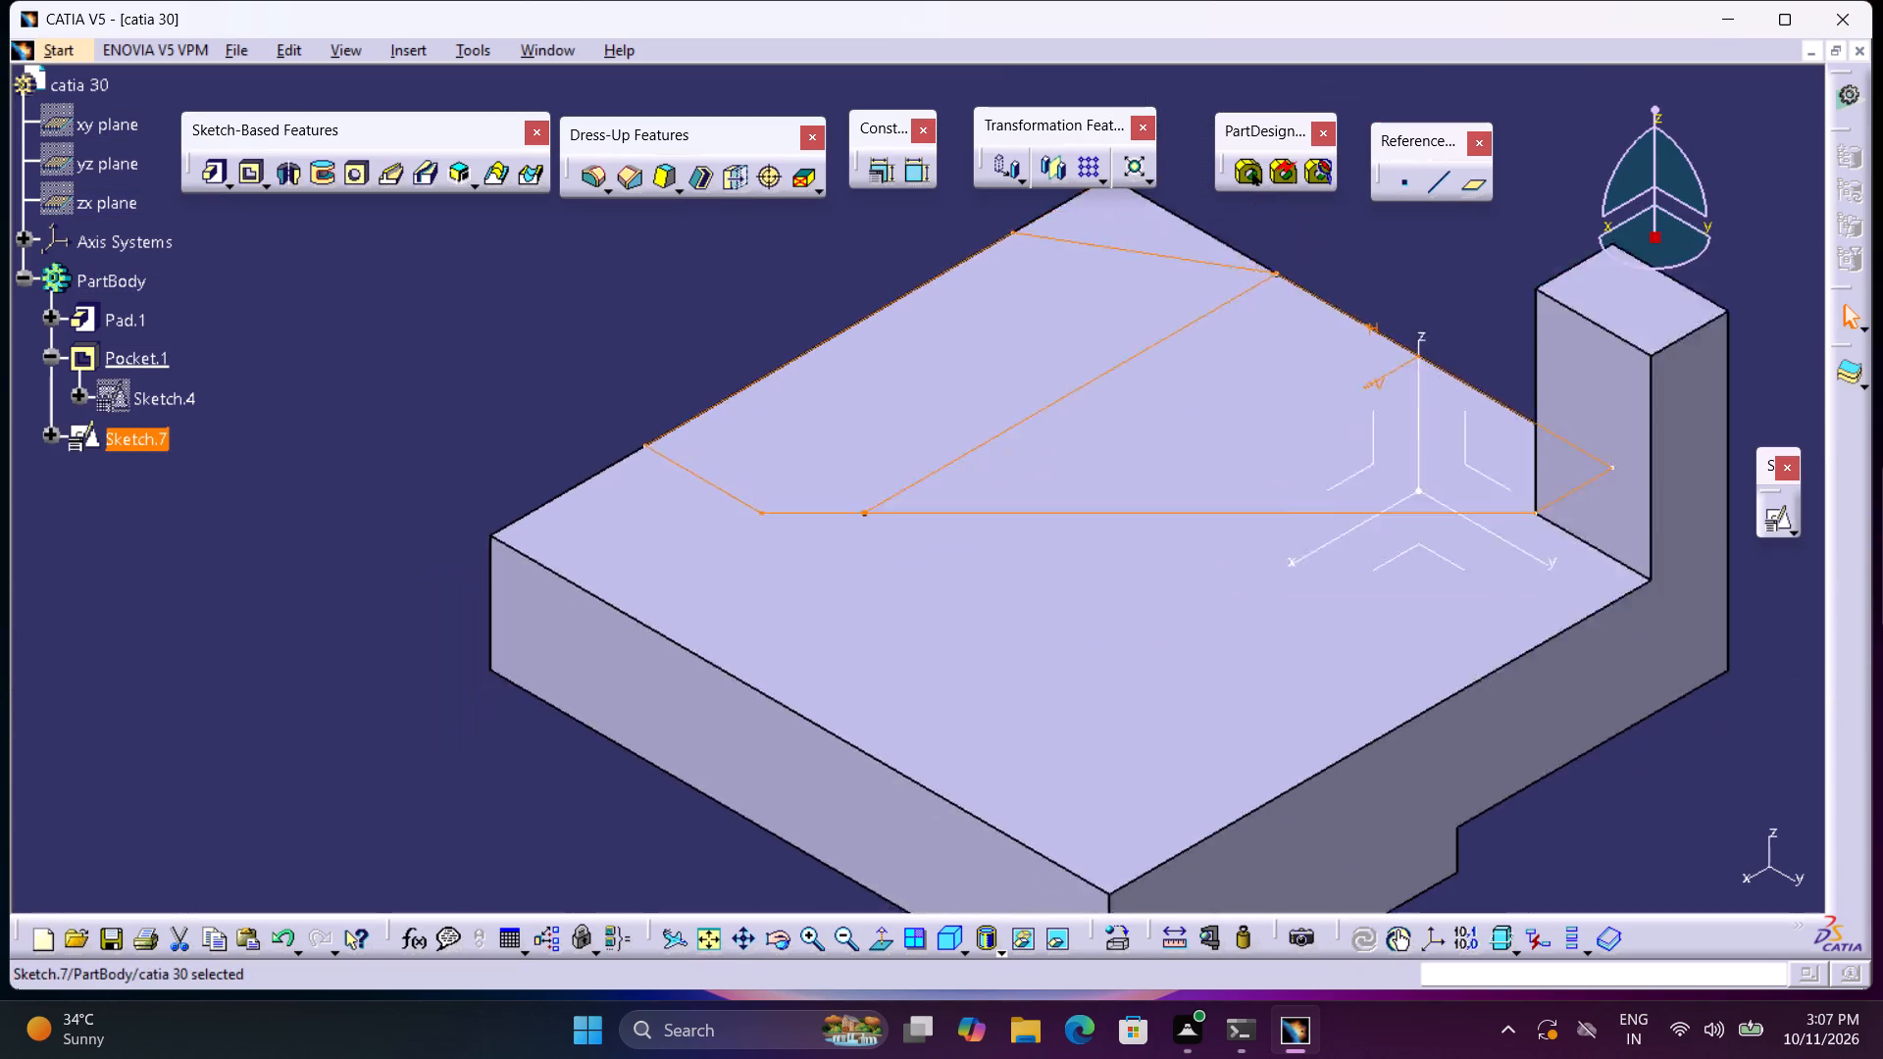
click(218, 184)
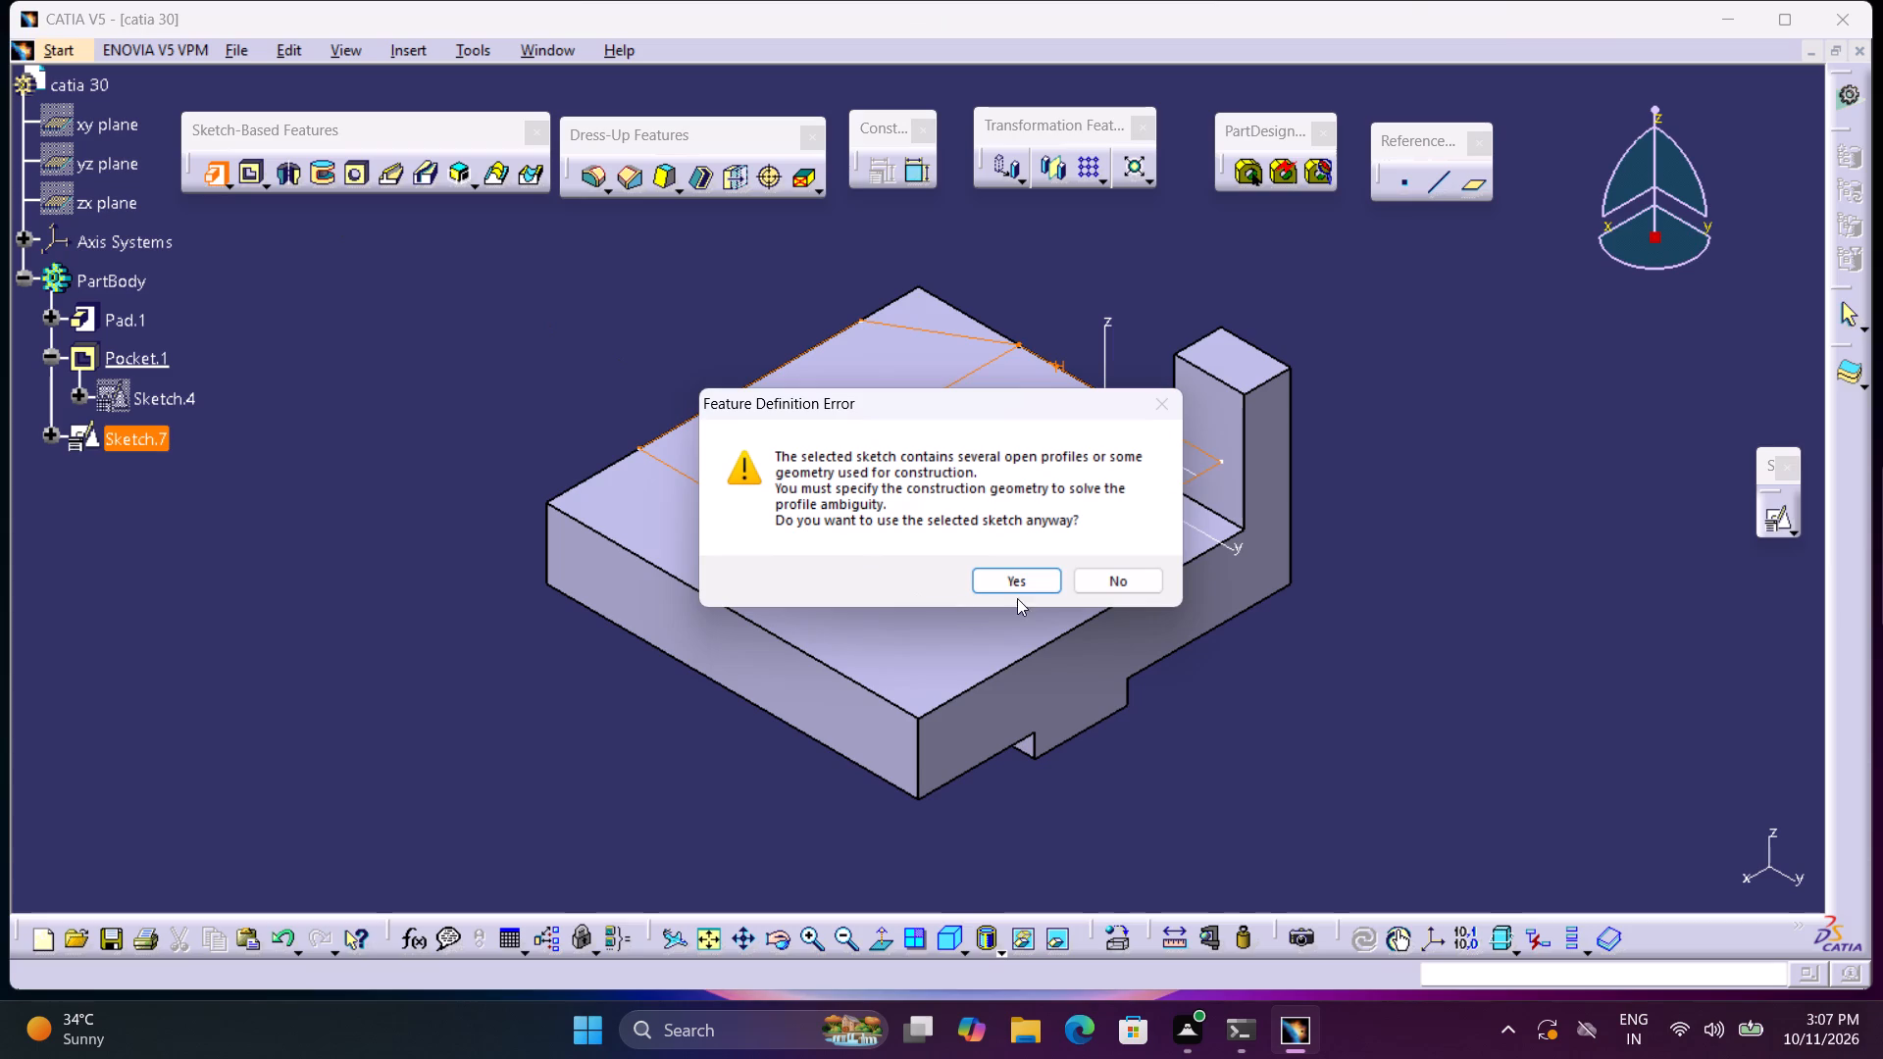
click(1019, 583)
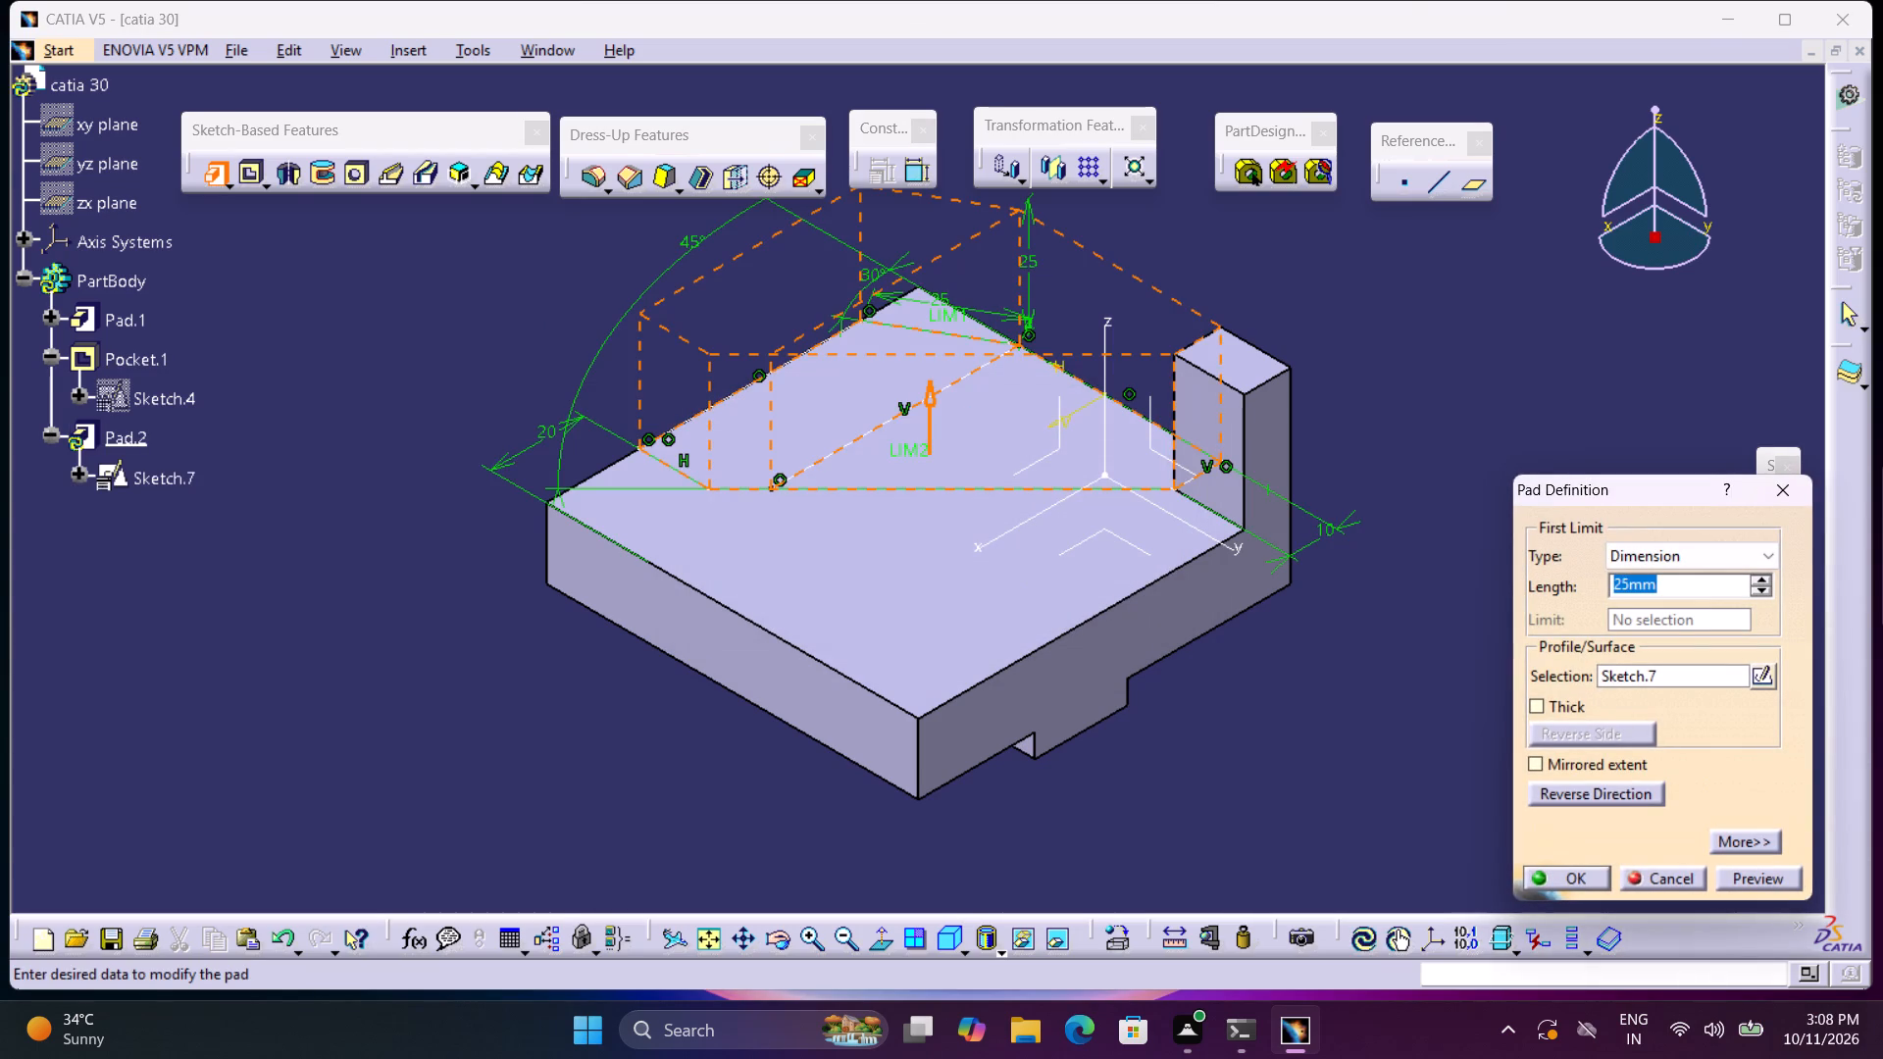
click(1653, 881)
Reopen the top-face sketch and run Sketch Analysis to examine its solving status and the implicit profile.
double_click(840, 450)
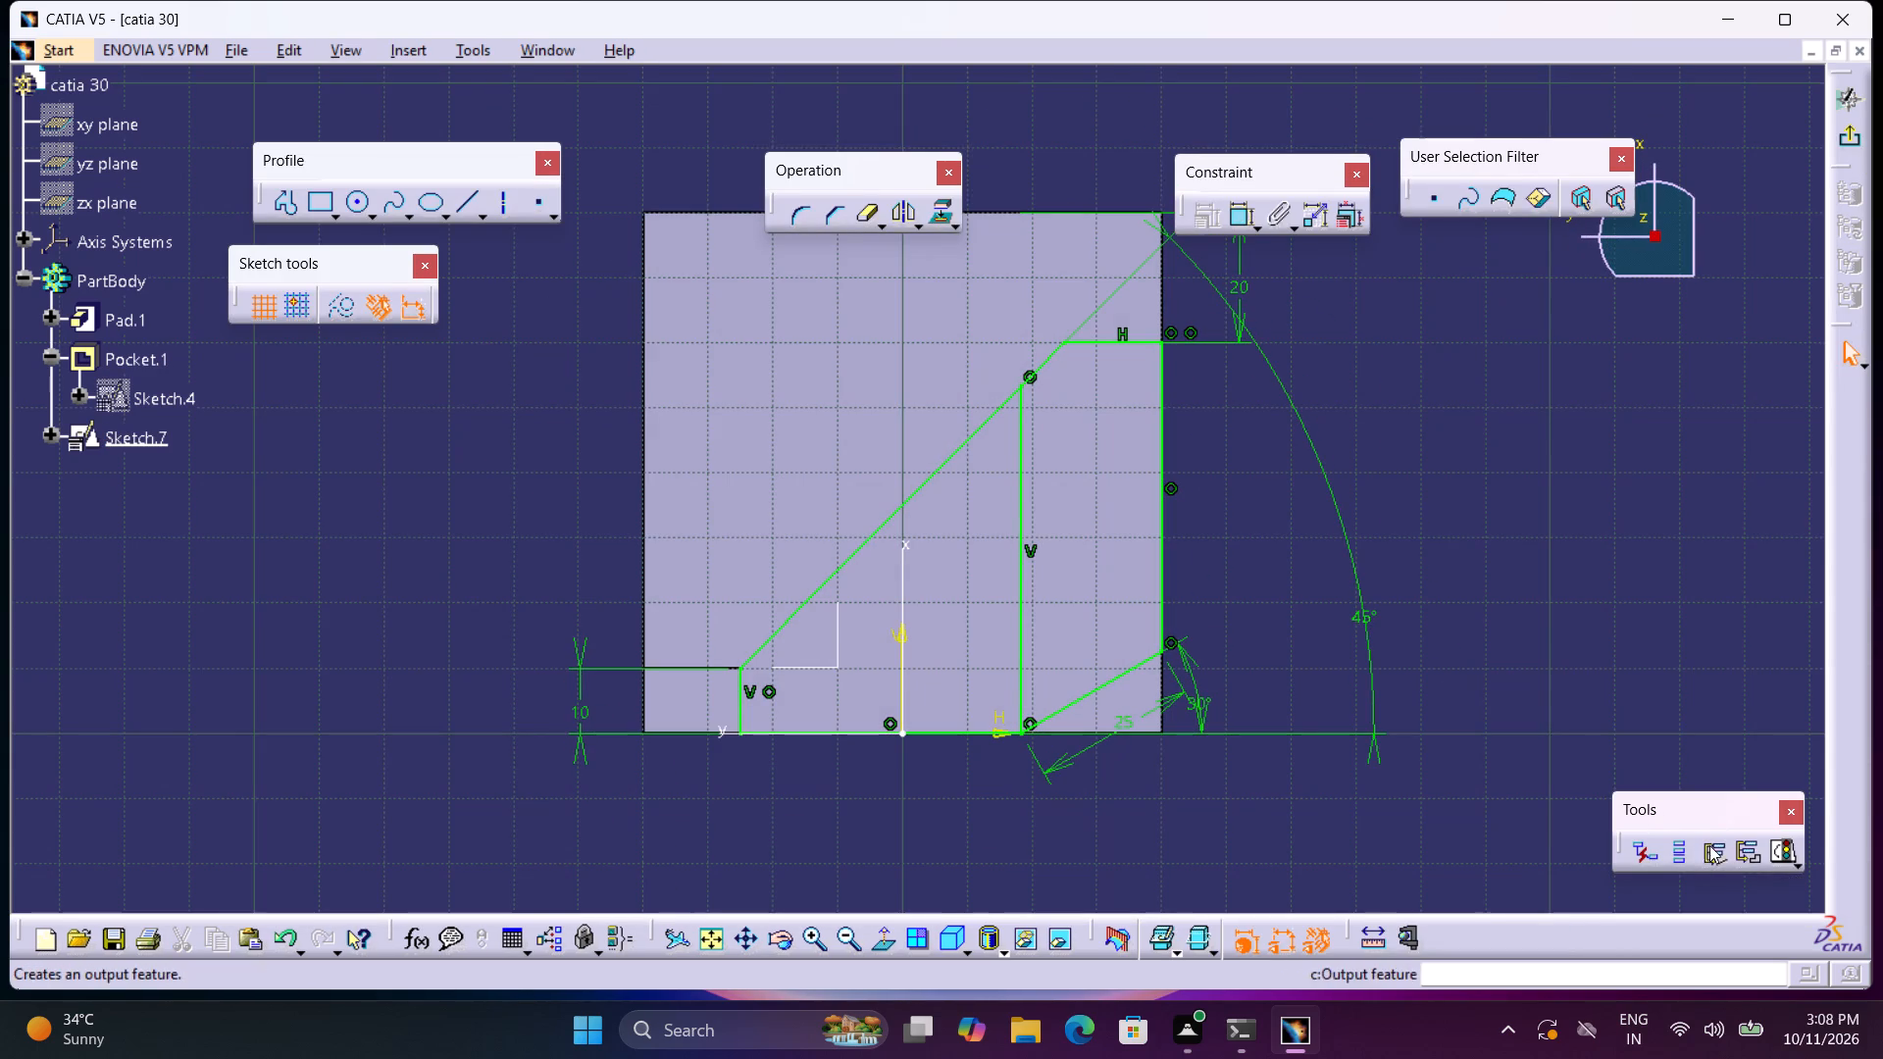
click(1784, 855)
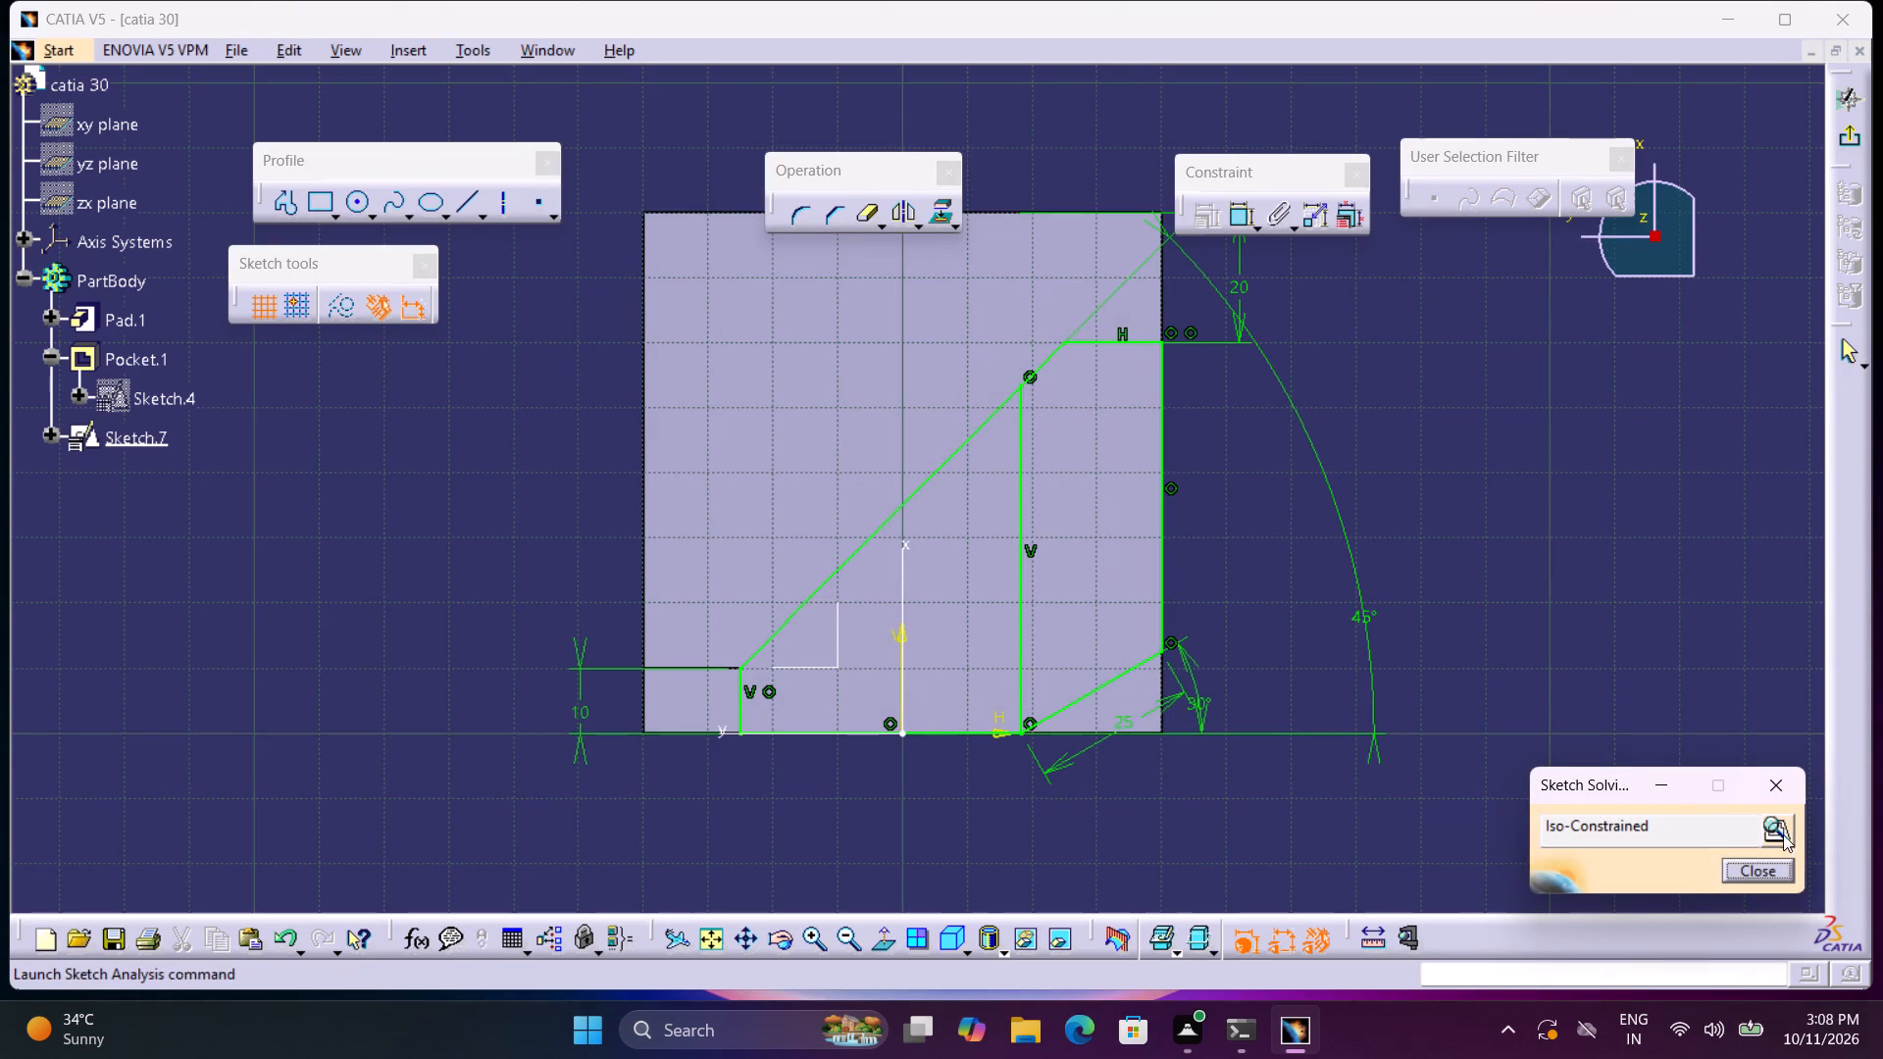
click(1780, 832)
click(1196, 174)
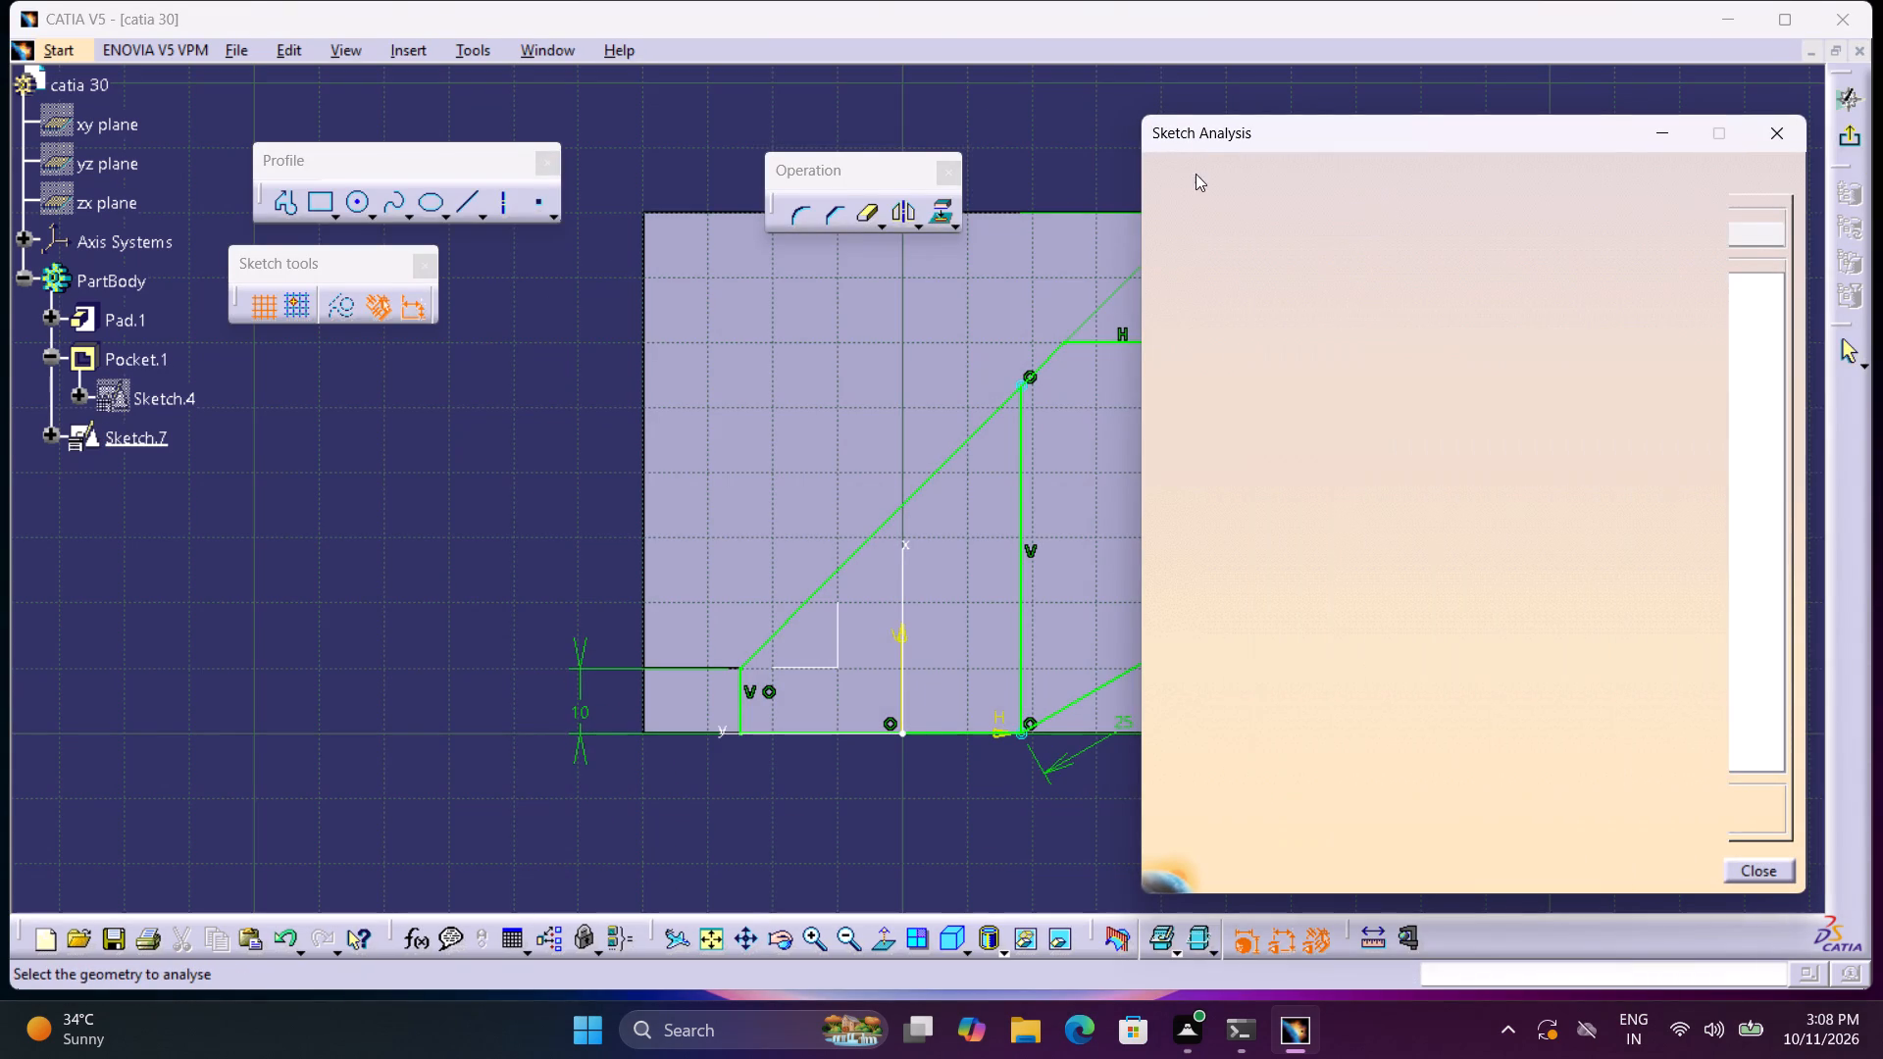
click(1332, 317)
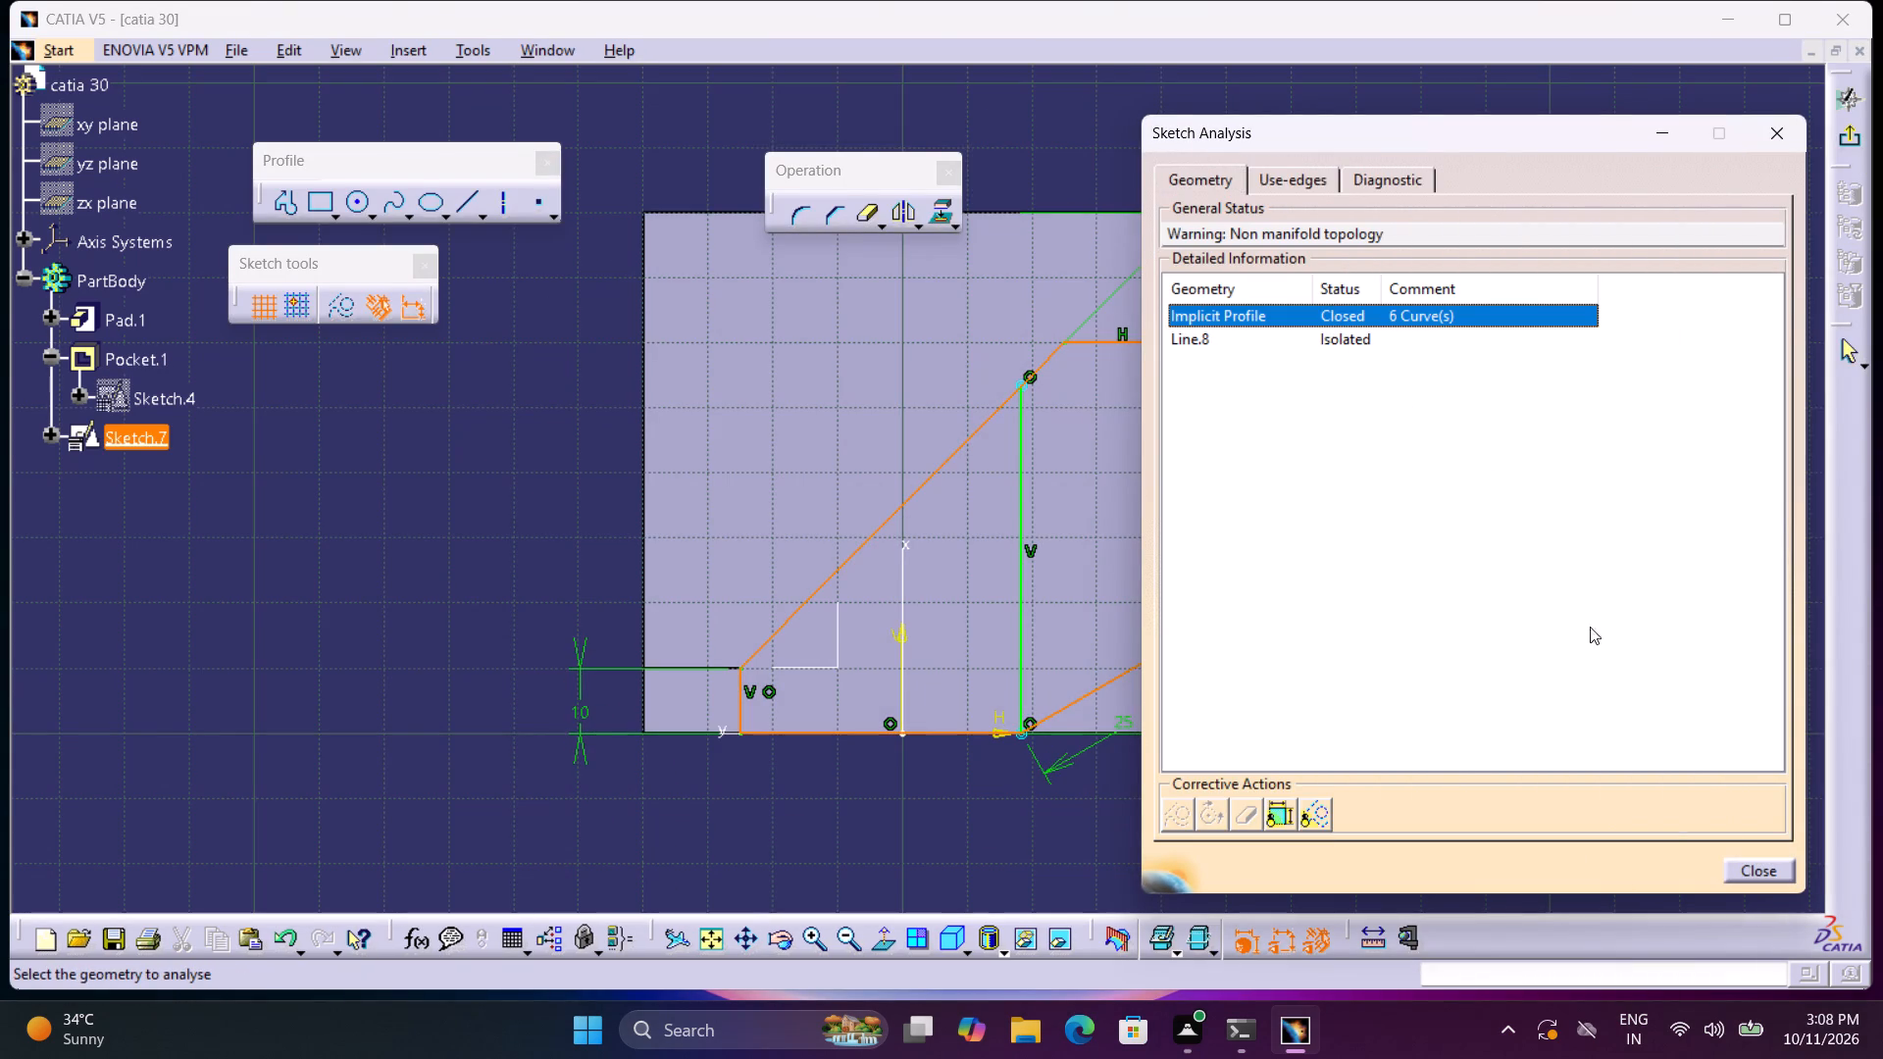
click(1747, 872)
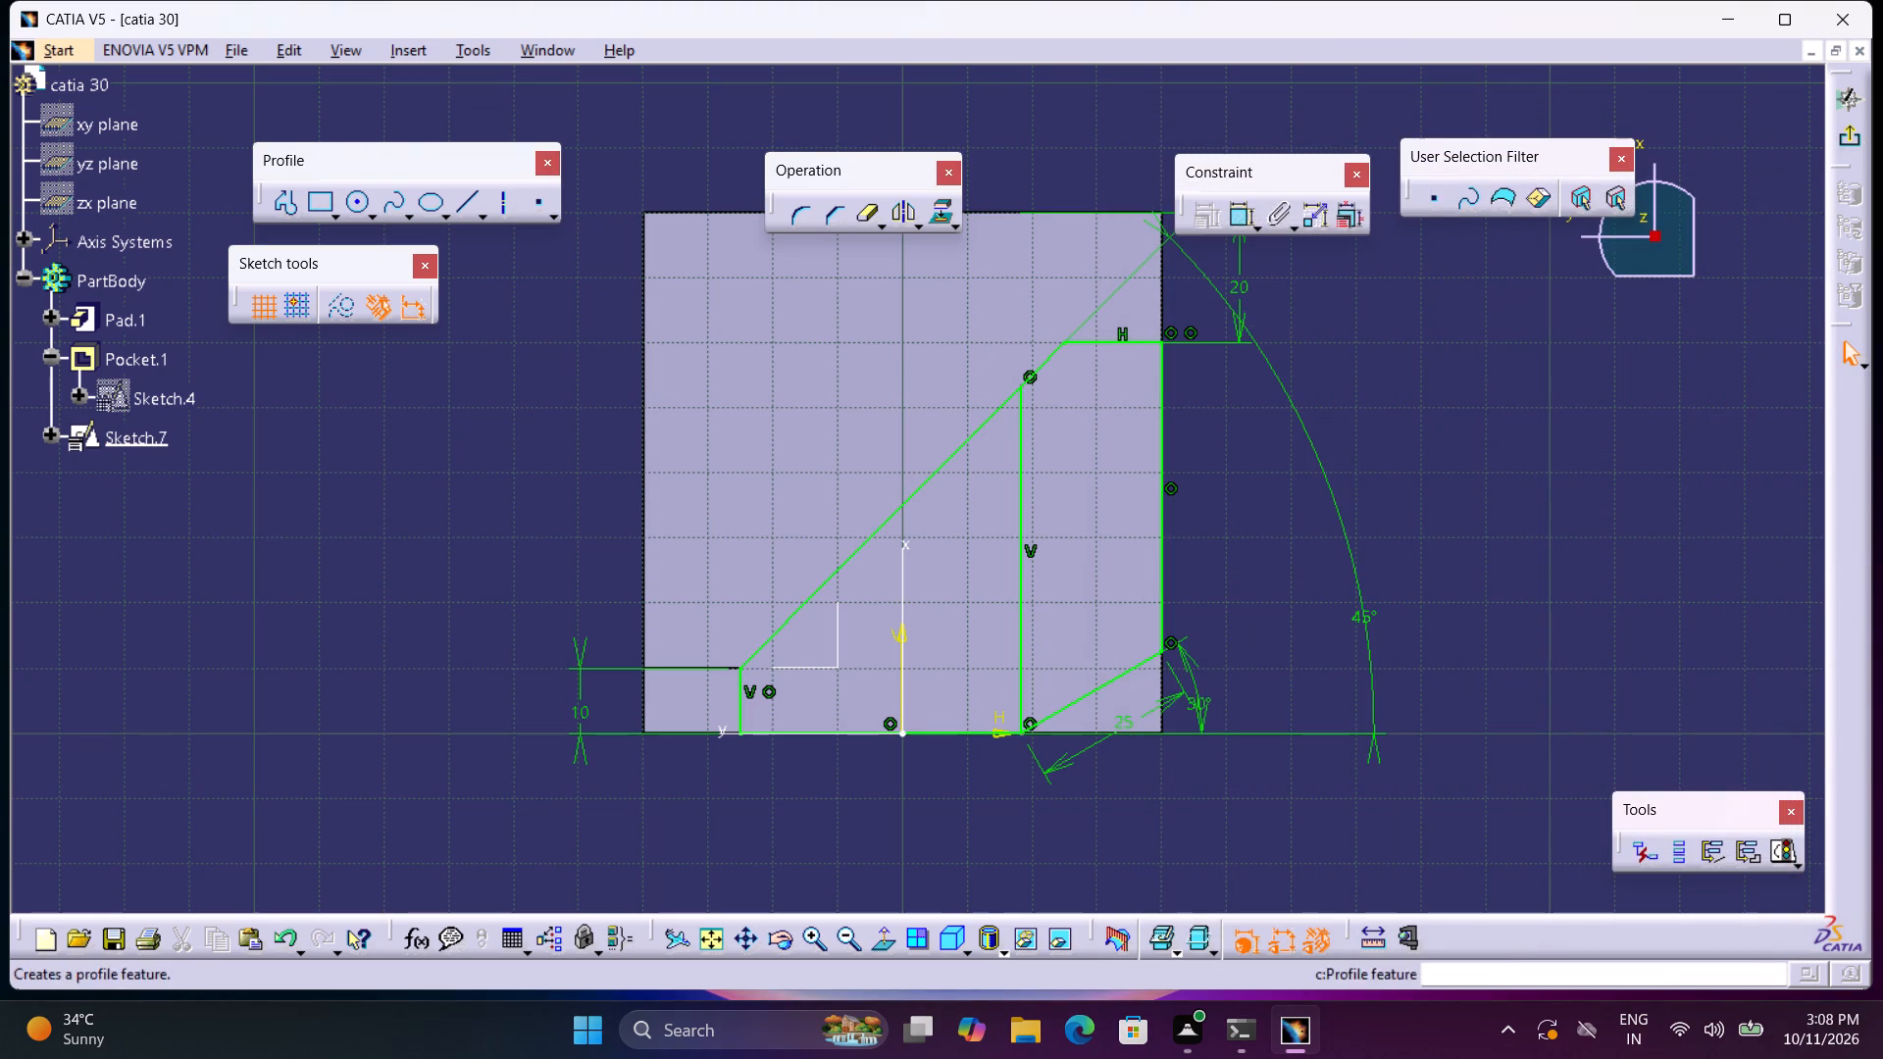
Examine the junction of the 30° line and the plate-edge line, testing whether their shared endpoint moves.
click(1482, 707)
middle_drag(1267, 706, 1258, 687)
right_click(1267, 706)
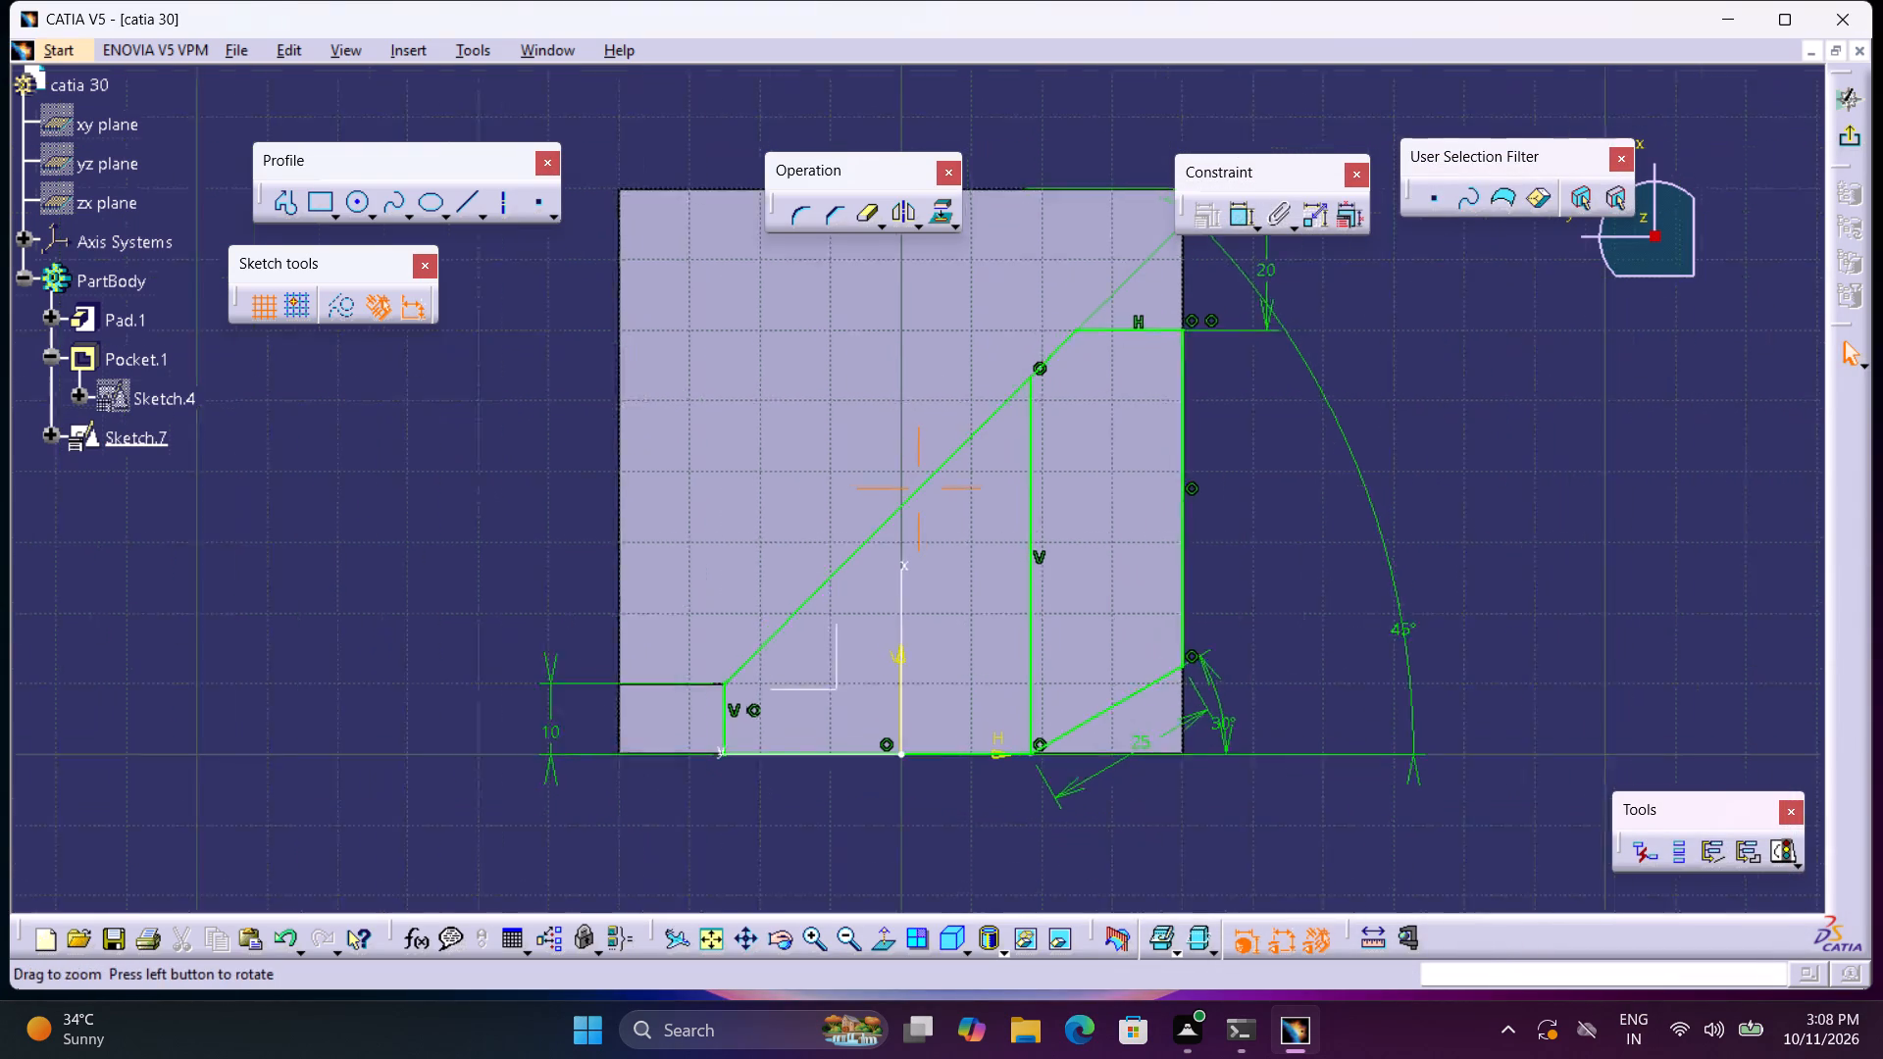
middle_drag(1258, 687, 1163, 499)
middle_drag(1450, 789, 742, 216)
middle_drag(986, 530, 985, 380)
right_click(986, 531)
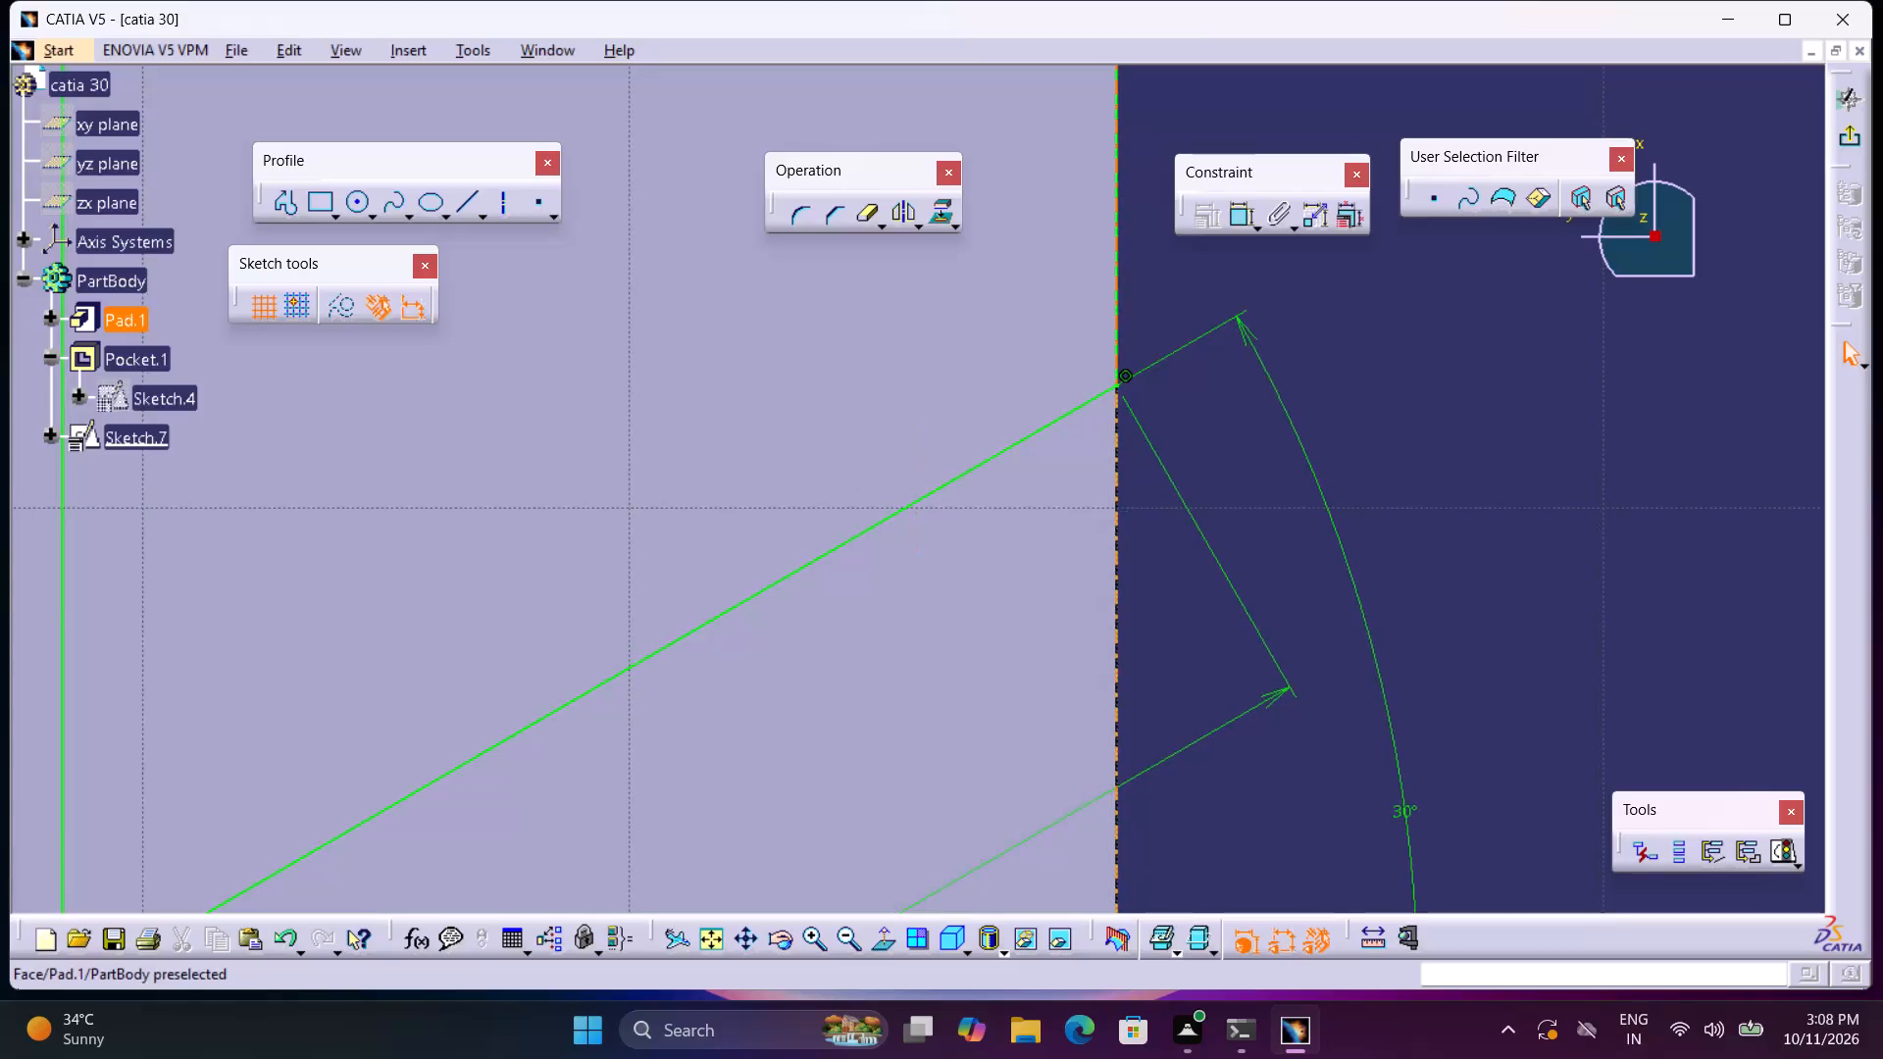
drag(1119, 385, 1139, 400)
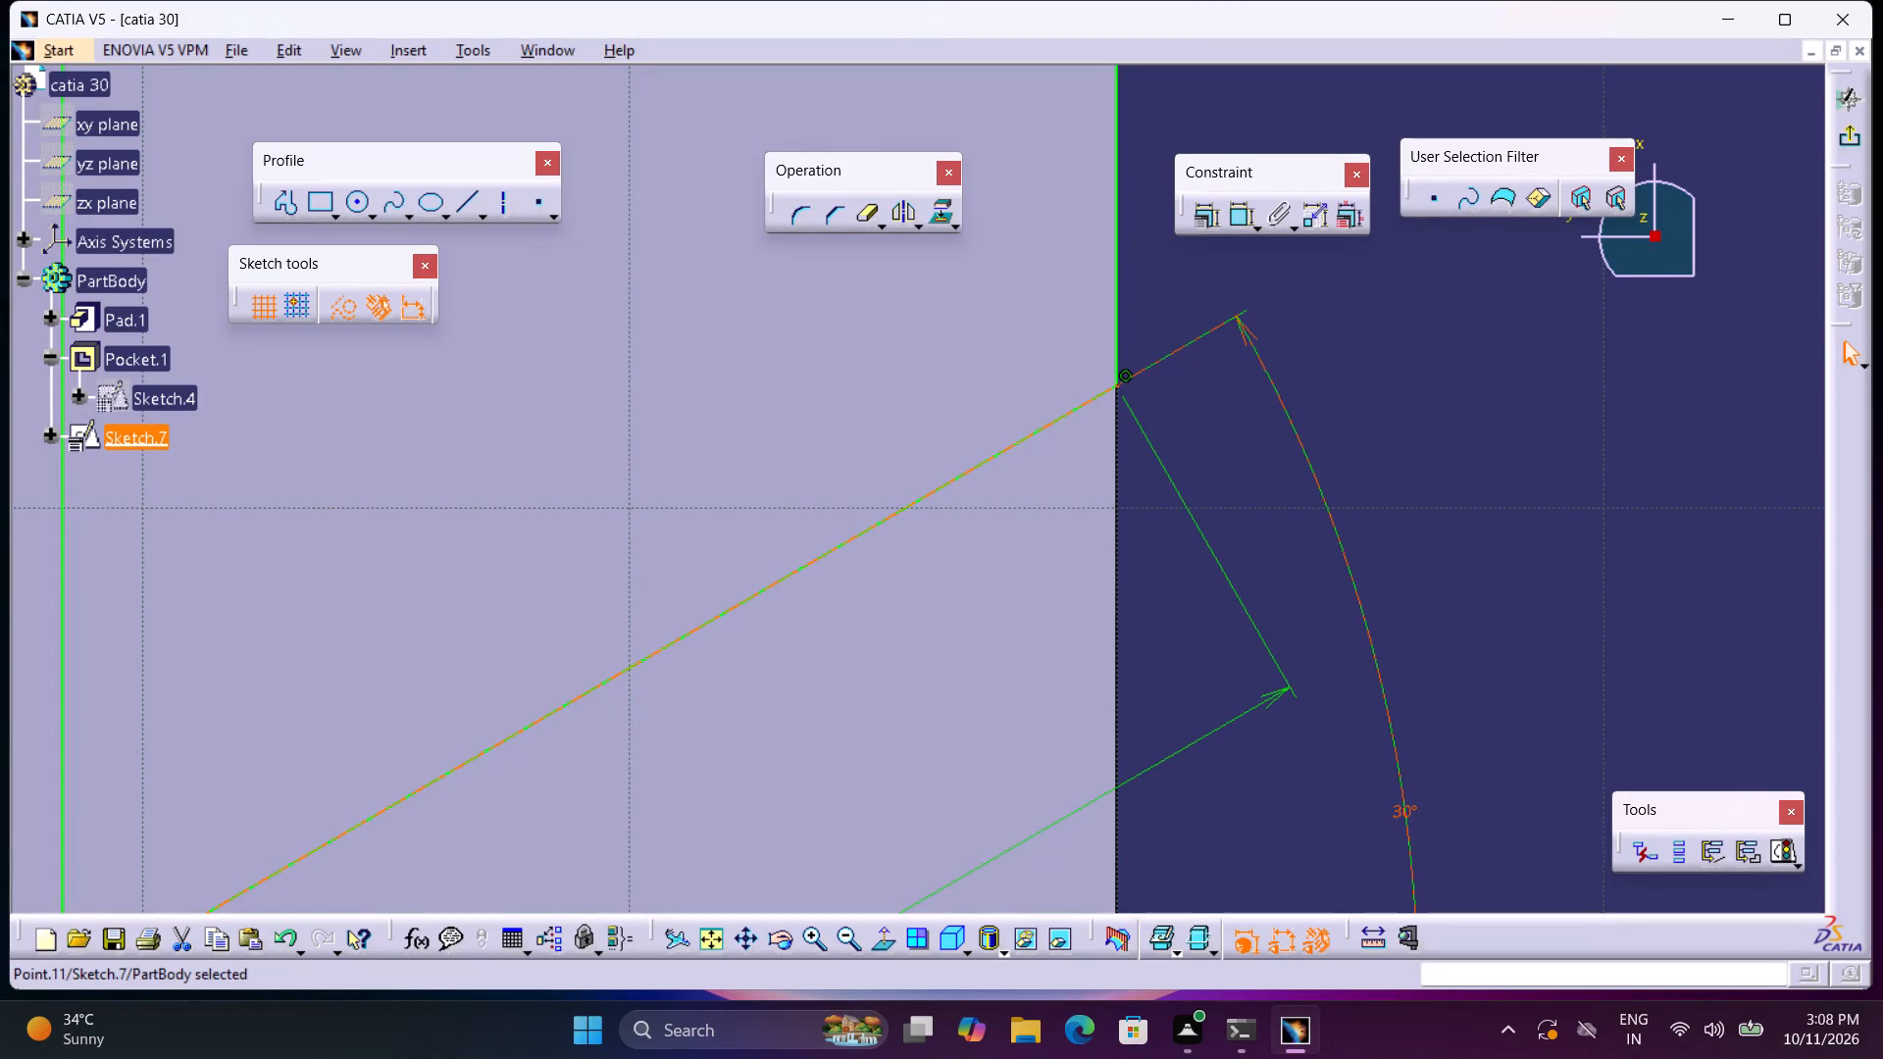
click(1119, 378)
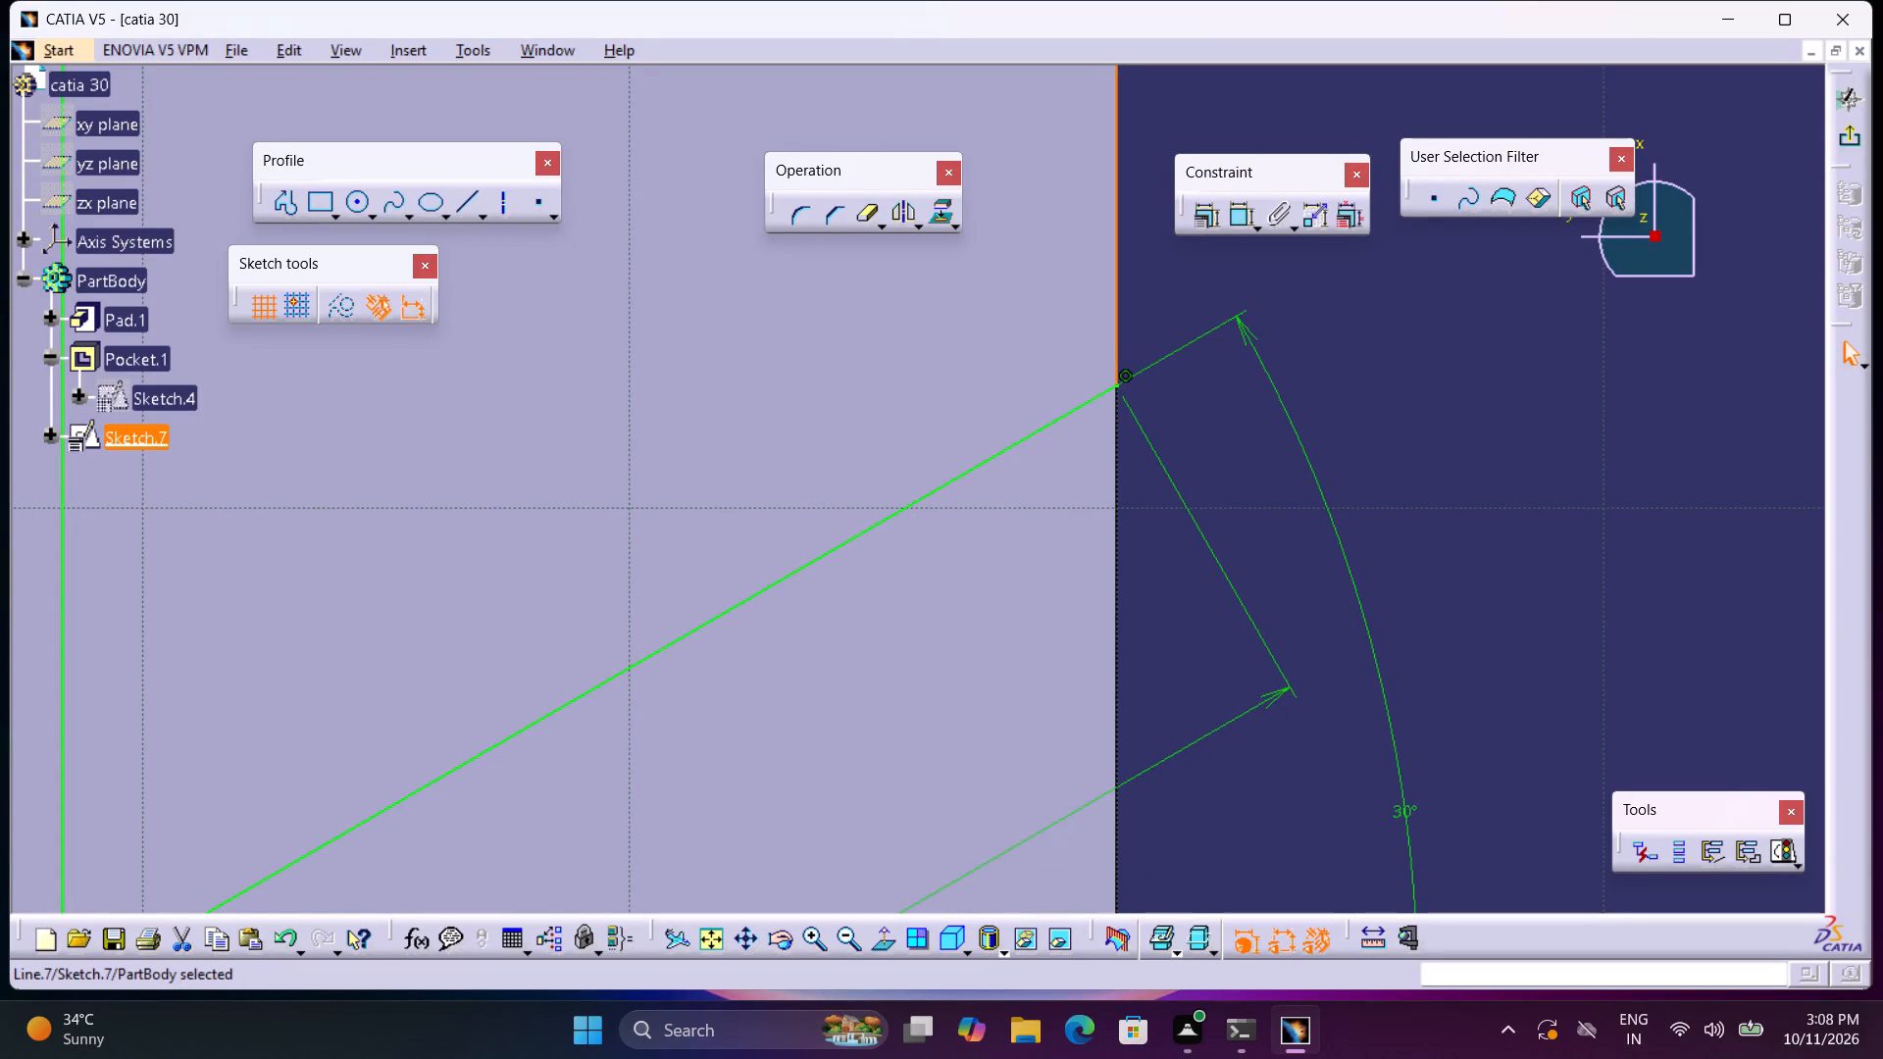
click(1124, 376)
middle_drag(819, 587, 1311, 335)
middle_click(1311, 335)
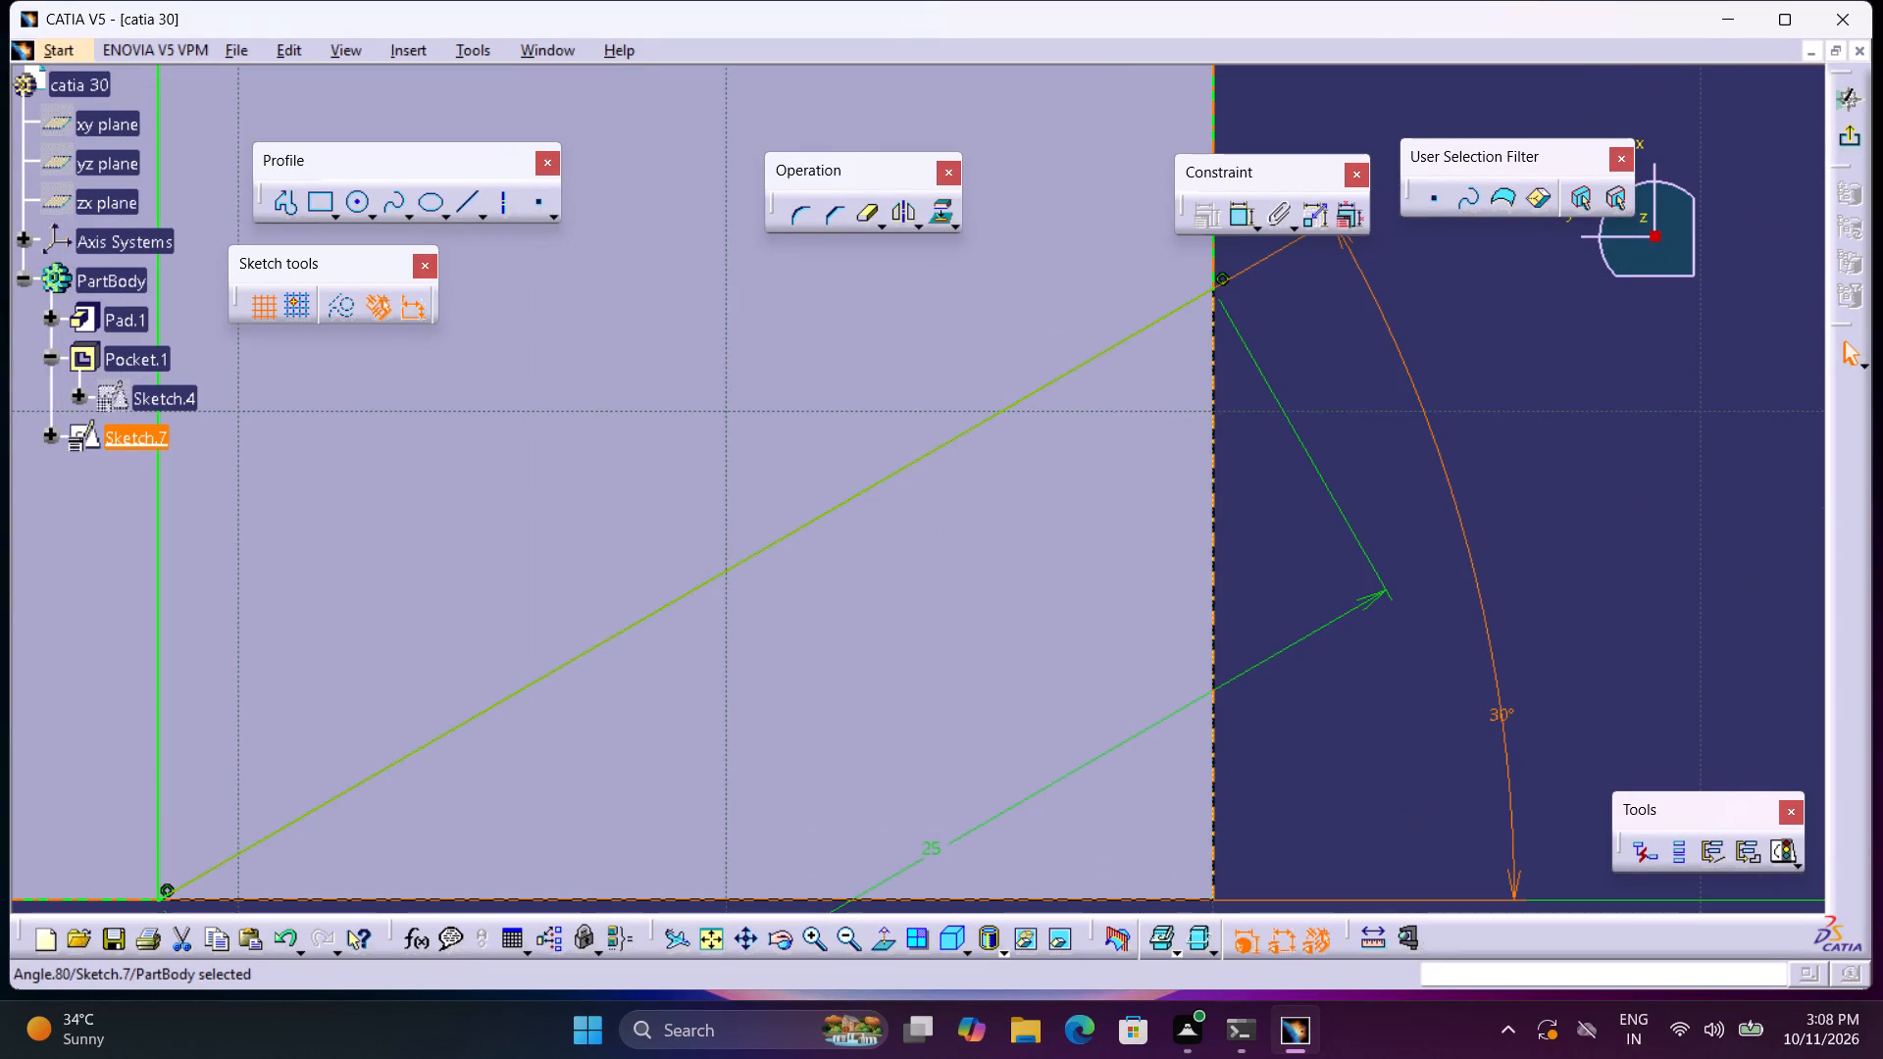
Leave and reopen the top-face sketch, and examine the profile along the 30° line and the plate's lower edge.
click(1843, 139)
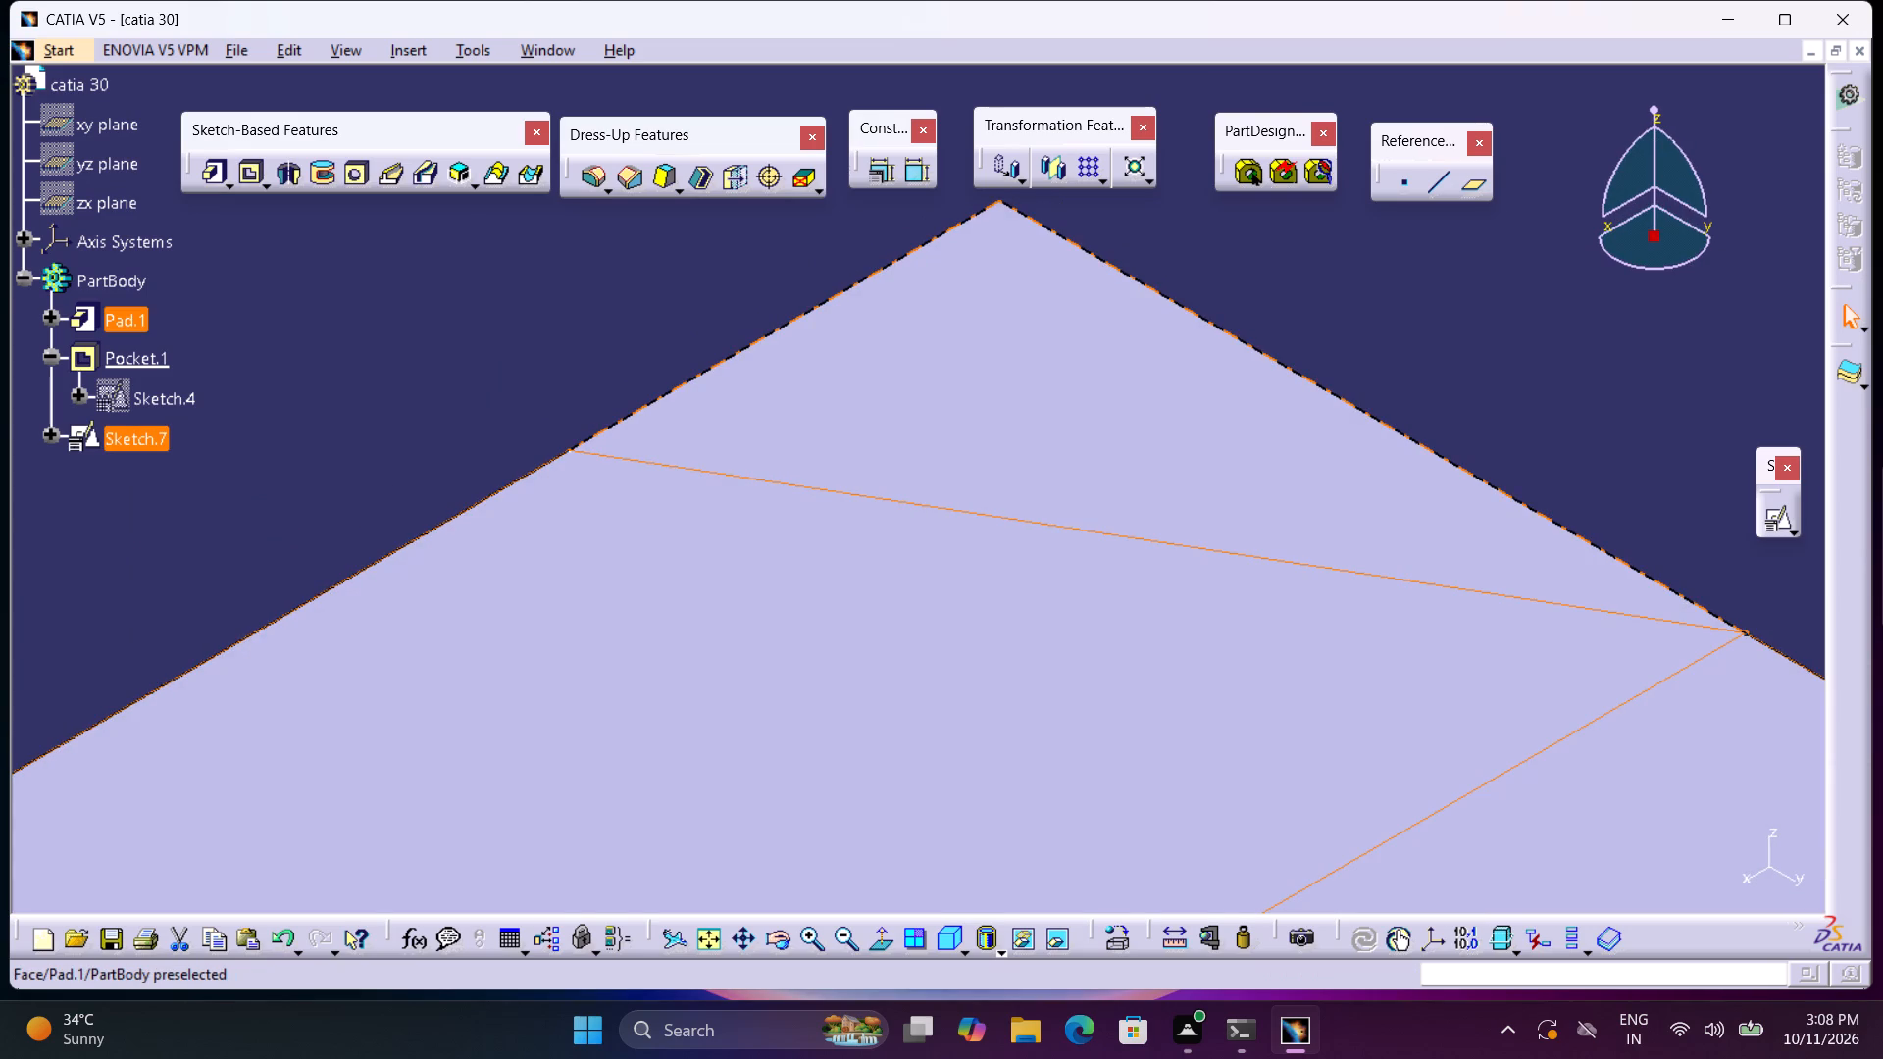
triple_click(1133, 537)
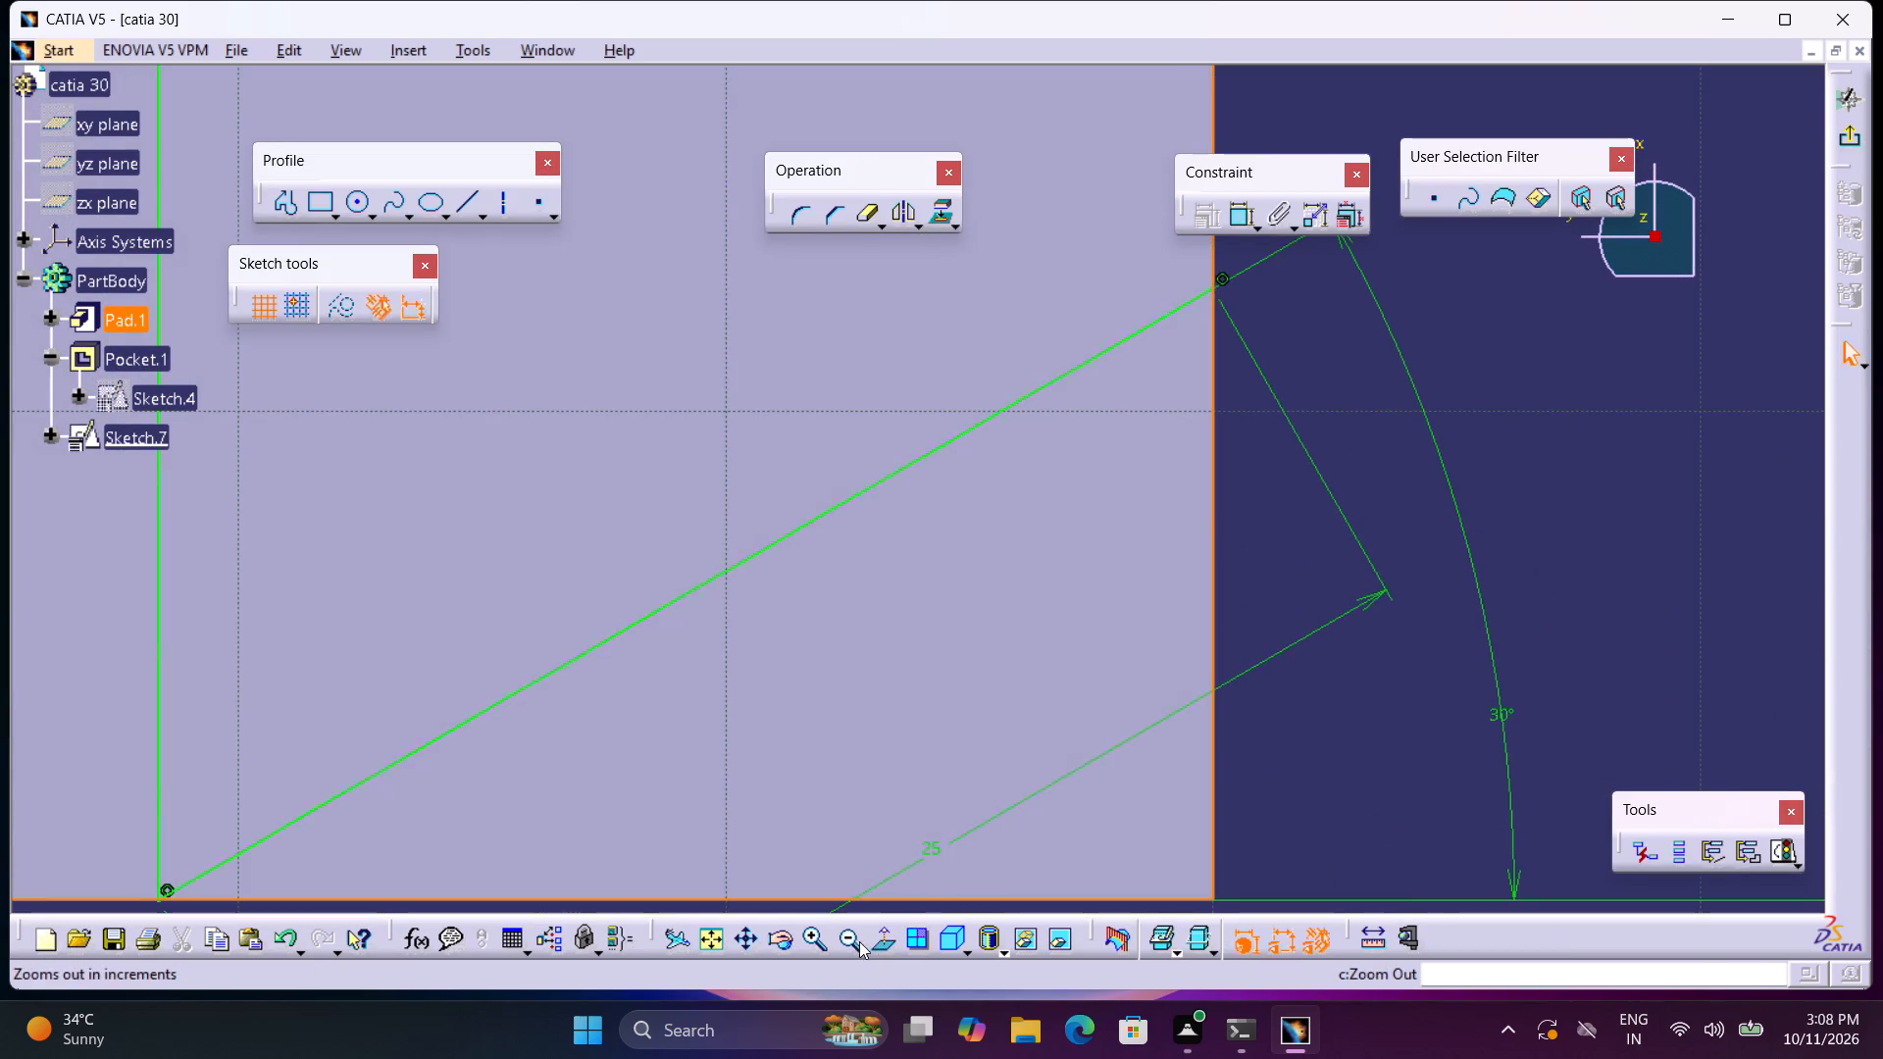
click(843, 938)
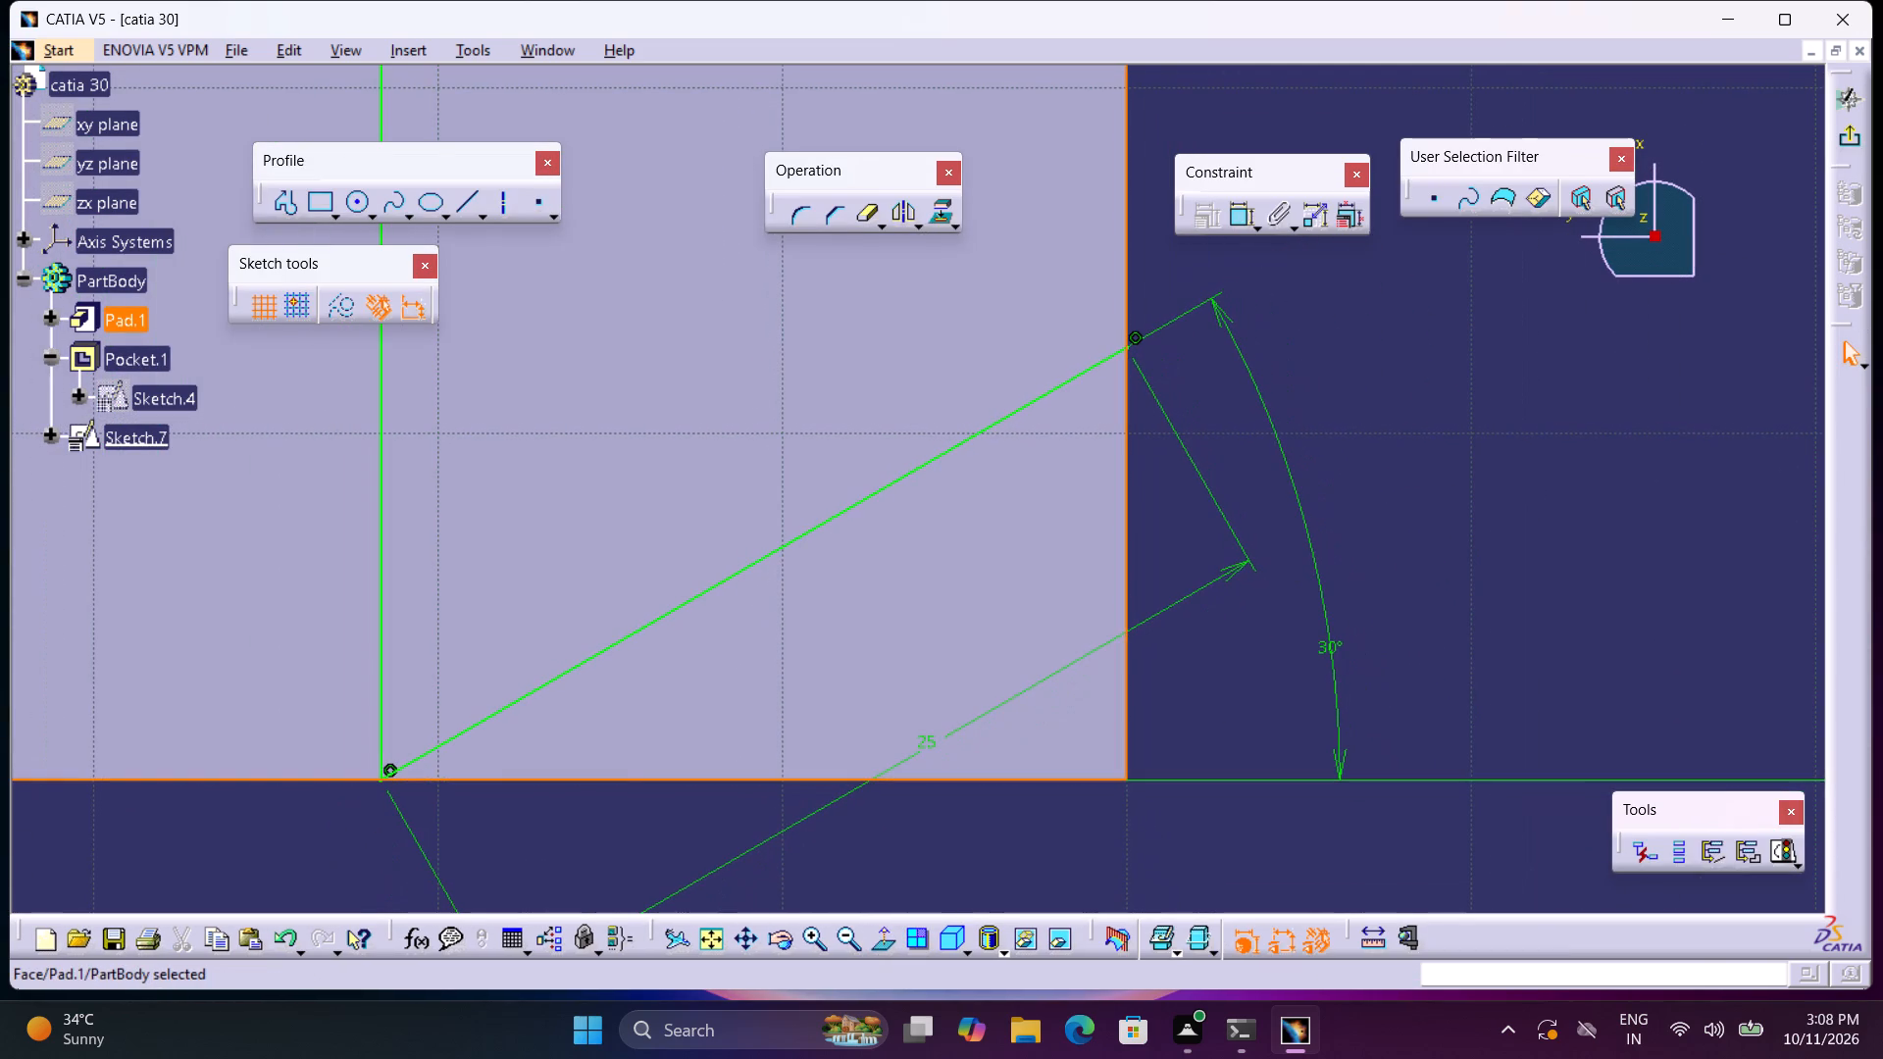
click(619, 780)
middle_drag(632, 772, 637, 786)
right_click(637, 786)
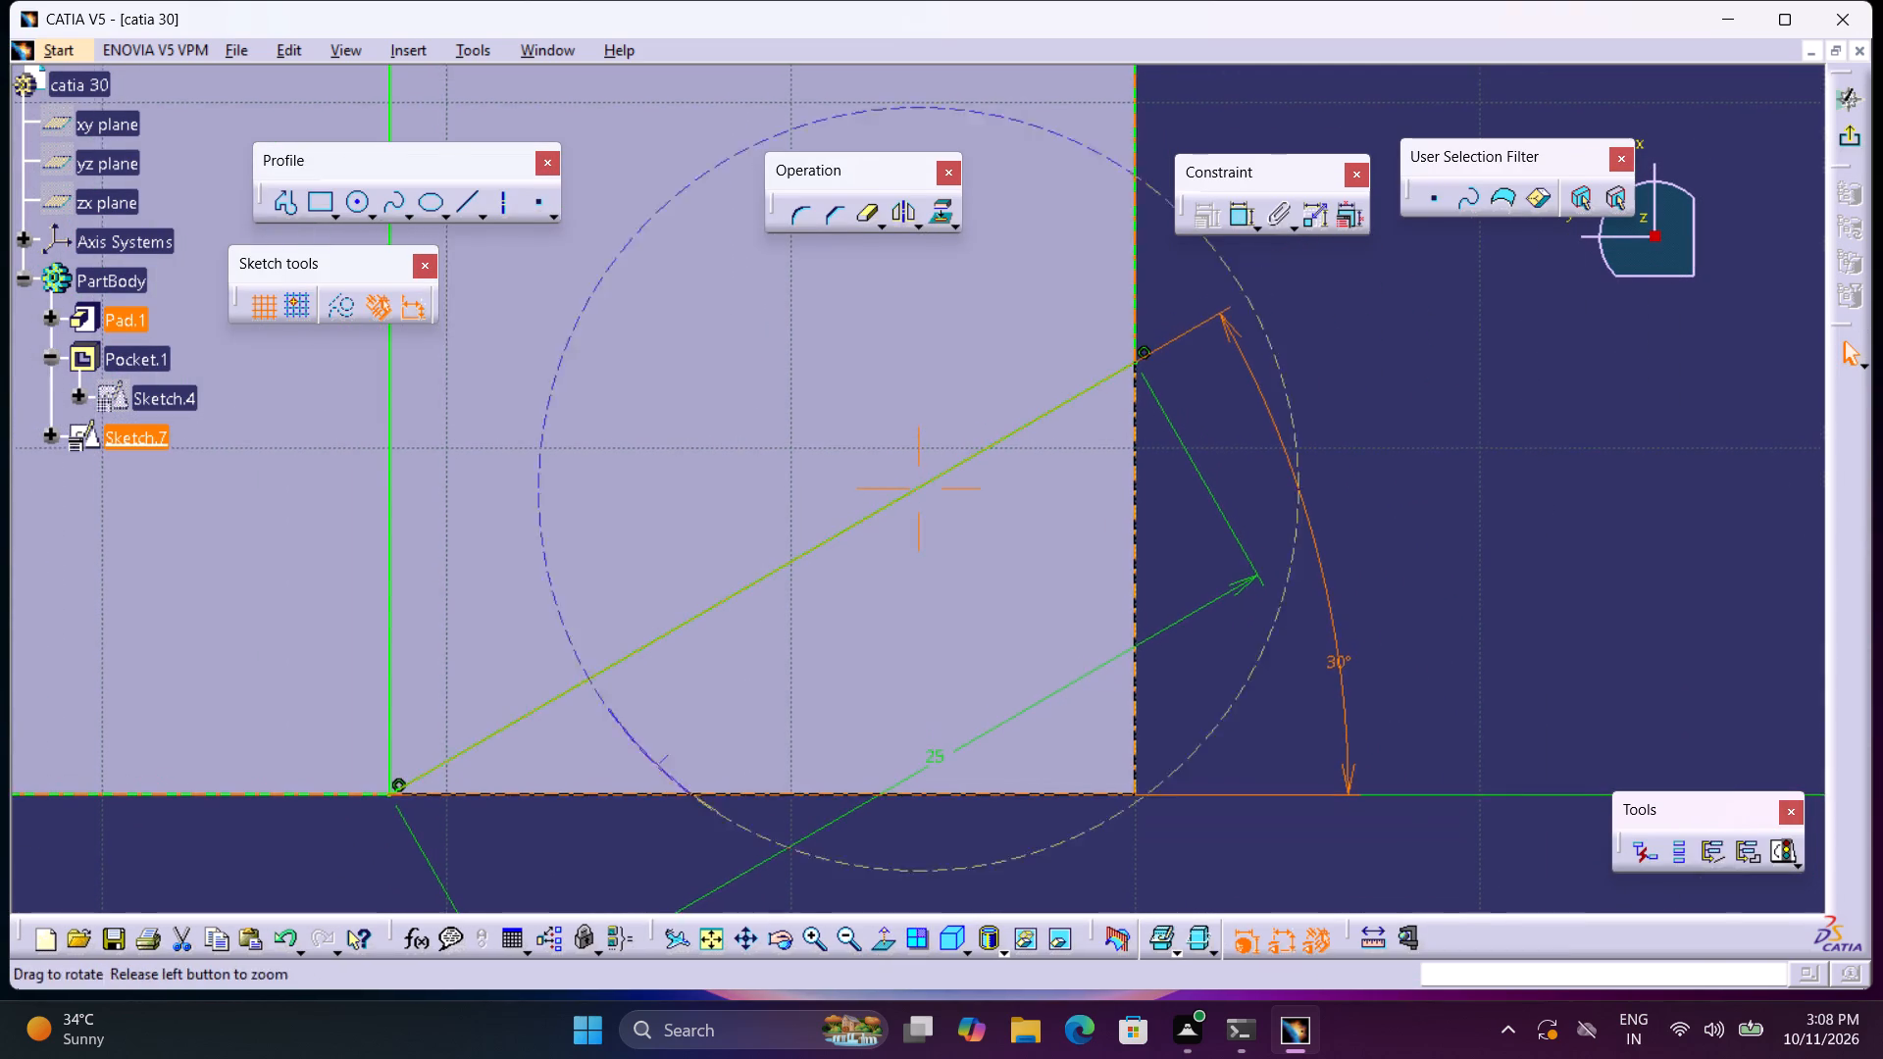
middle_drag(637, 786, 638, 812)
middle_drag(473, 603, 1436, 704)
middle_drag(701, 492, 743, 648)
right_click(709, 508)
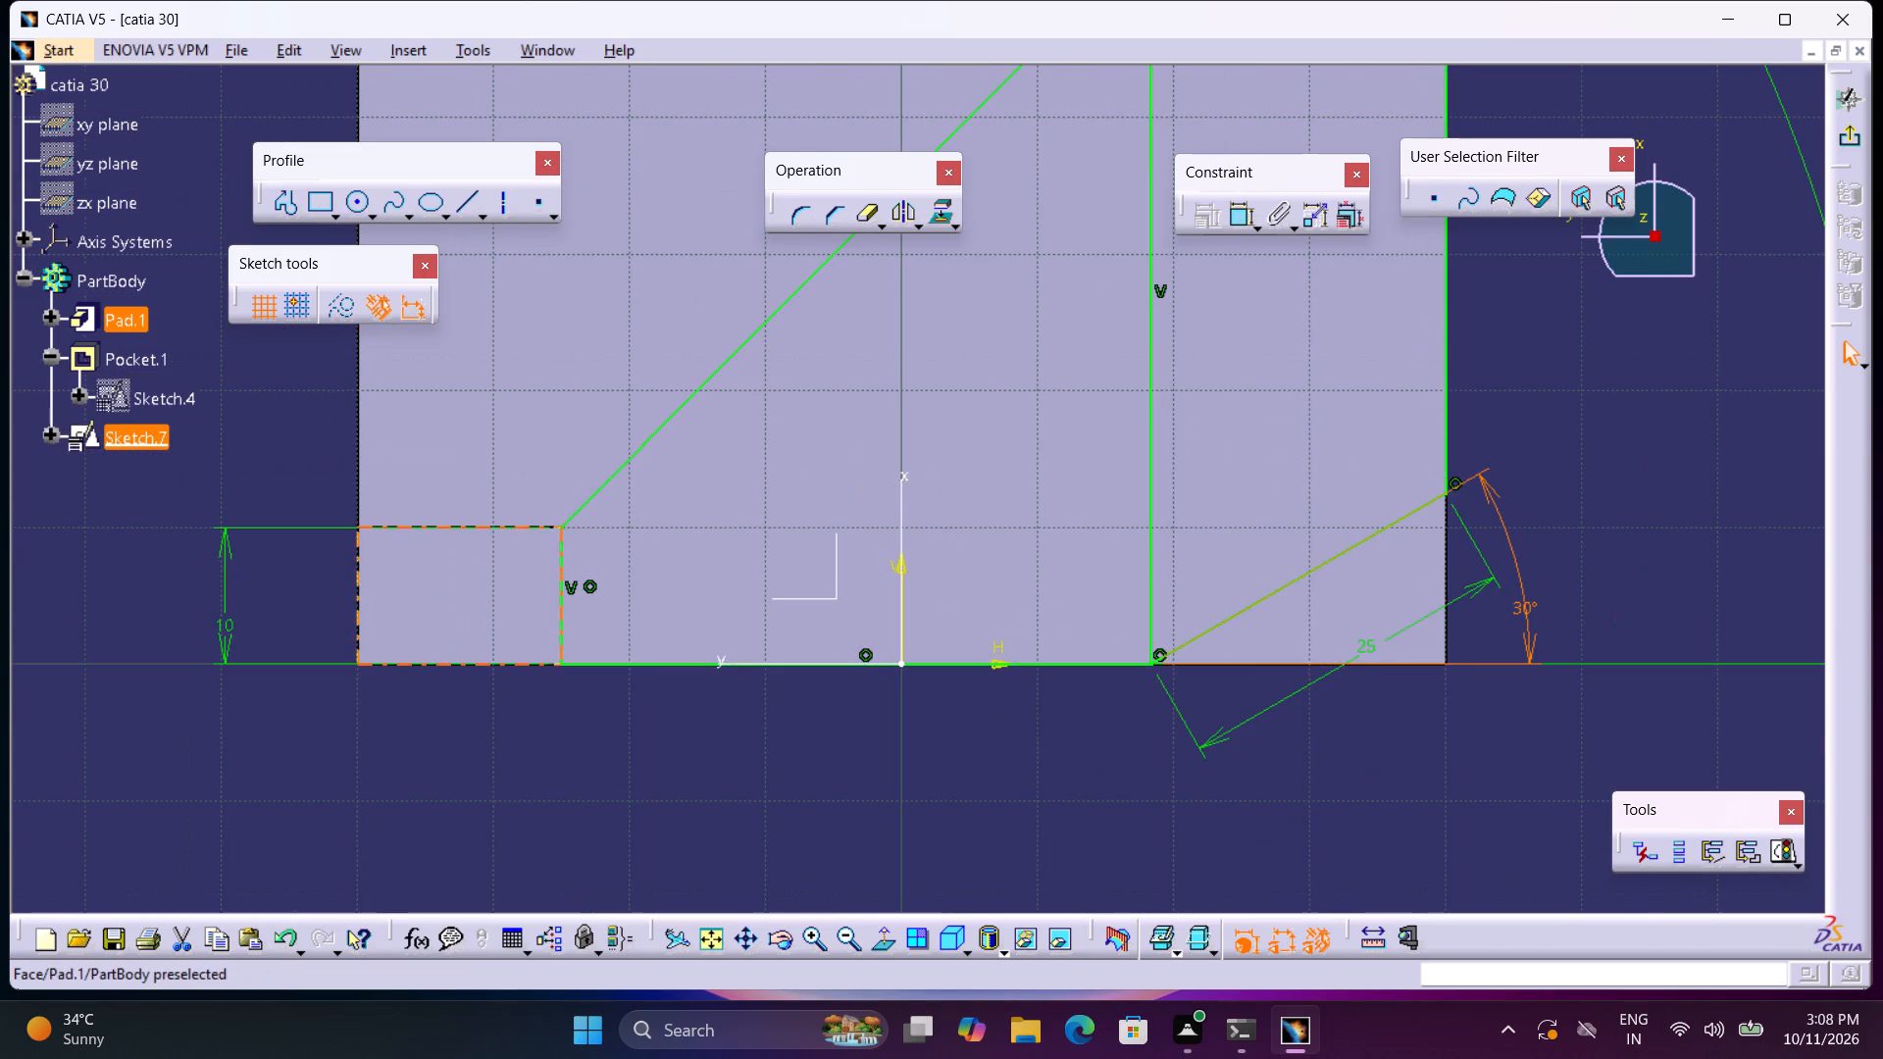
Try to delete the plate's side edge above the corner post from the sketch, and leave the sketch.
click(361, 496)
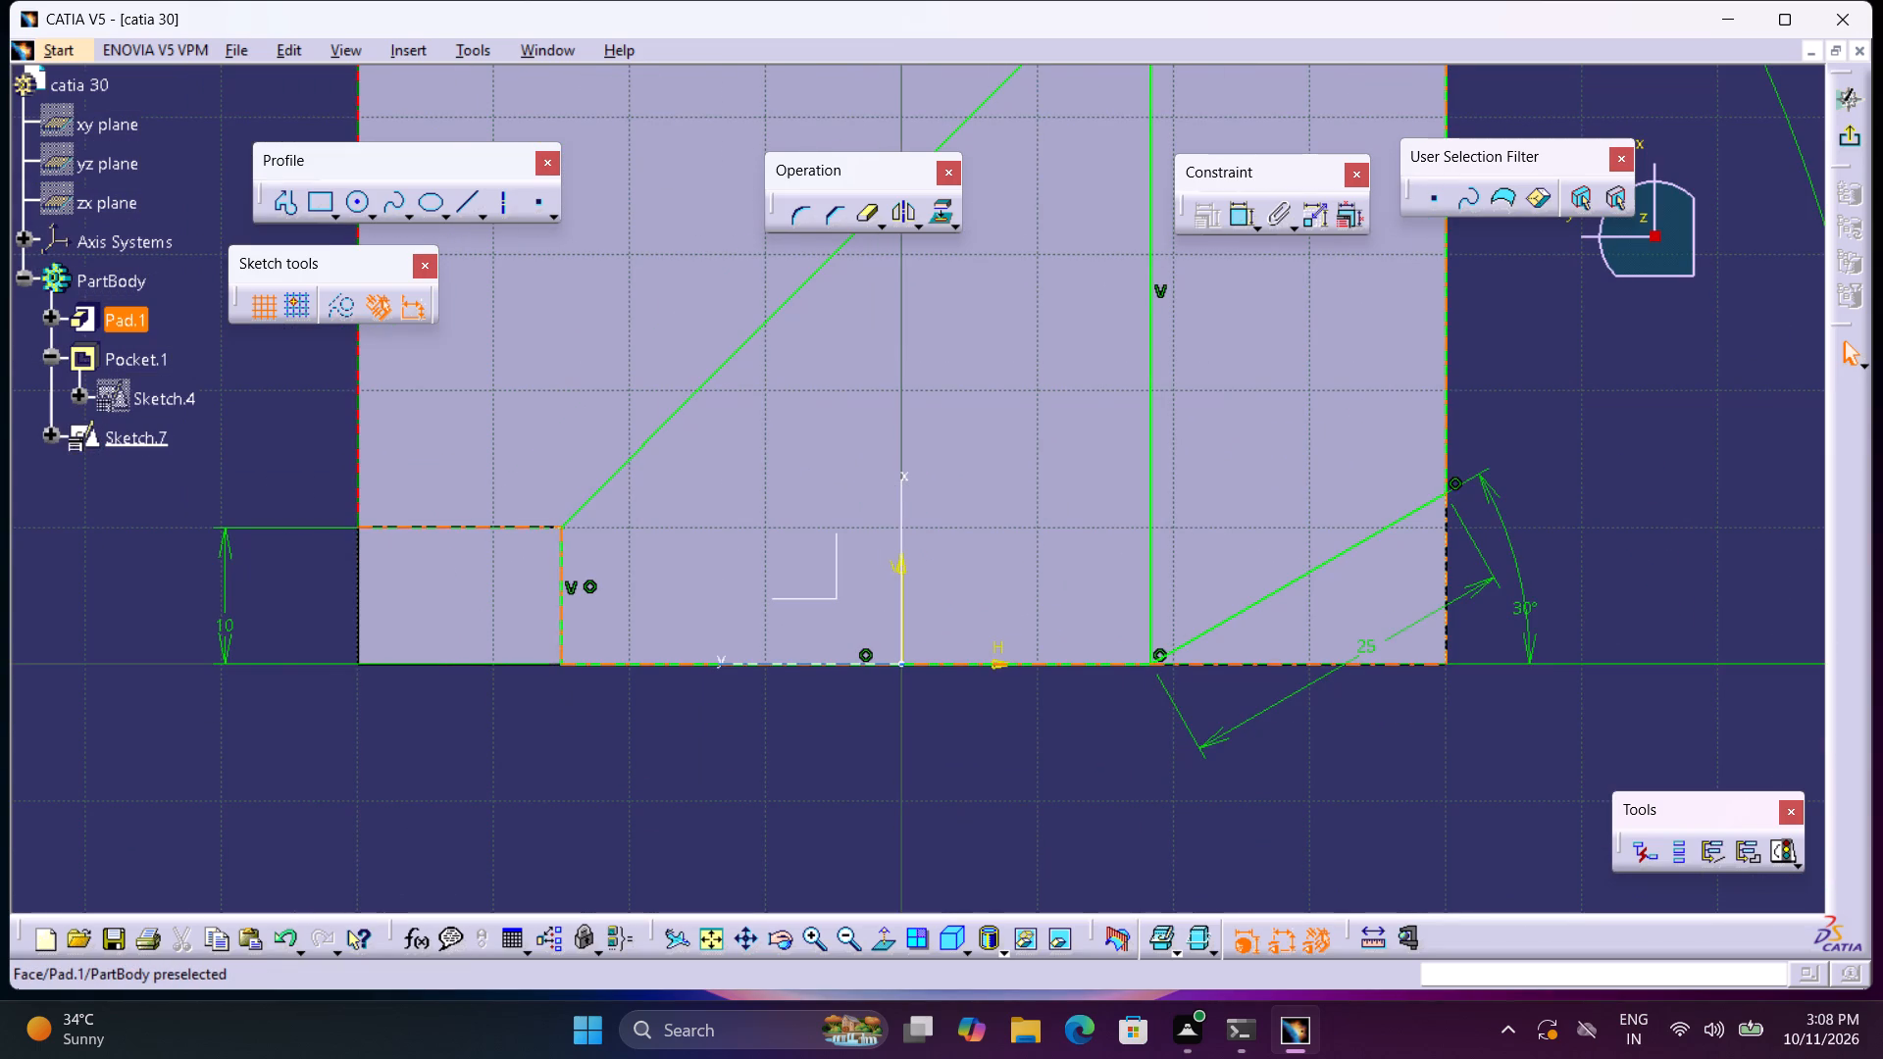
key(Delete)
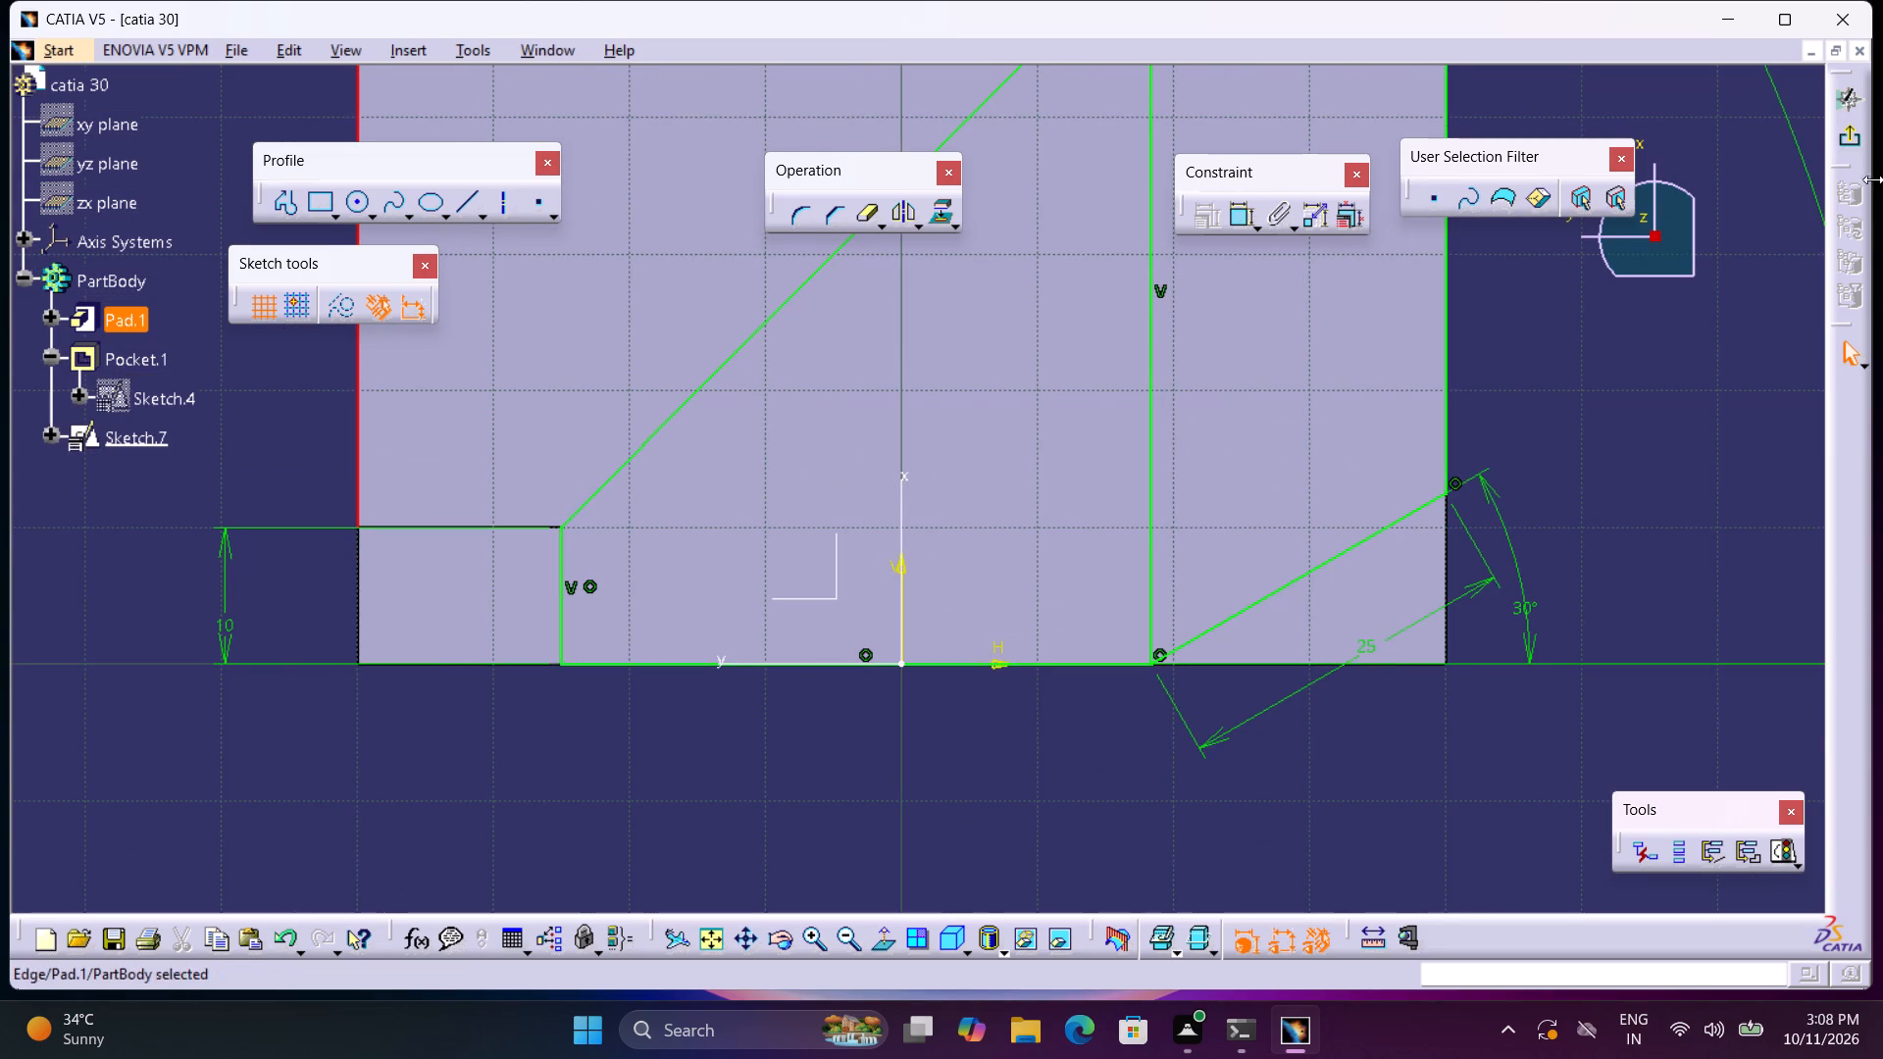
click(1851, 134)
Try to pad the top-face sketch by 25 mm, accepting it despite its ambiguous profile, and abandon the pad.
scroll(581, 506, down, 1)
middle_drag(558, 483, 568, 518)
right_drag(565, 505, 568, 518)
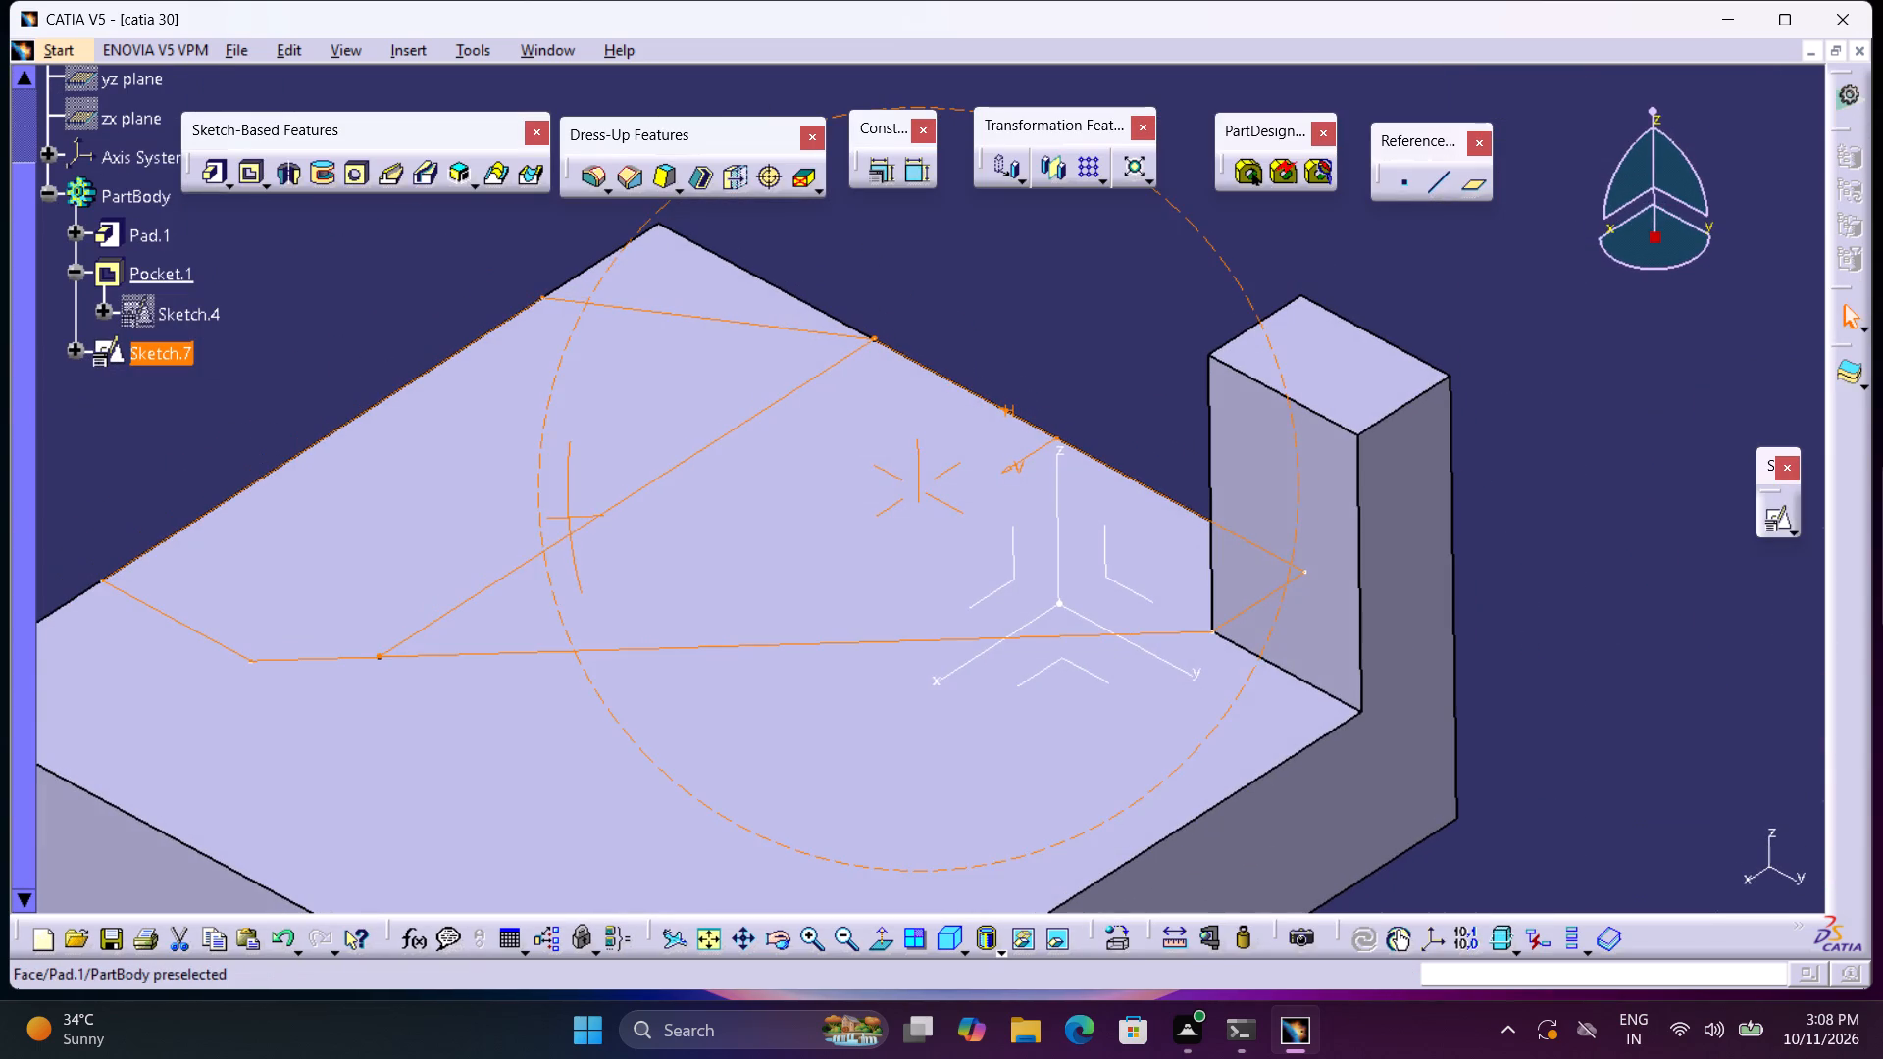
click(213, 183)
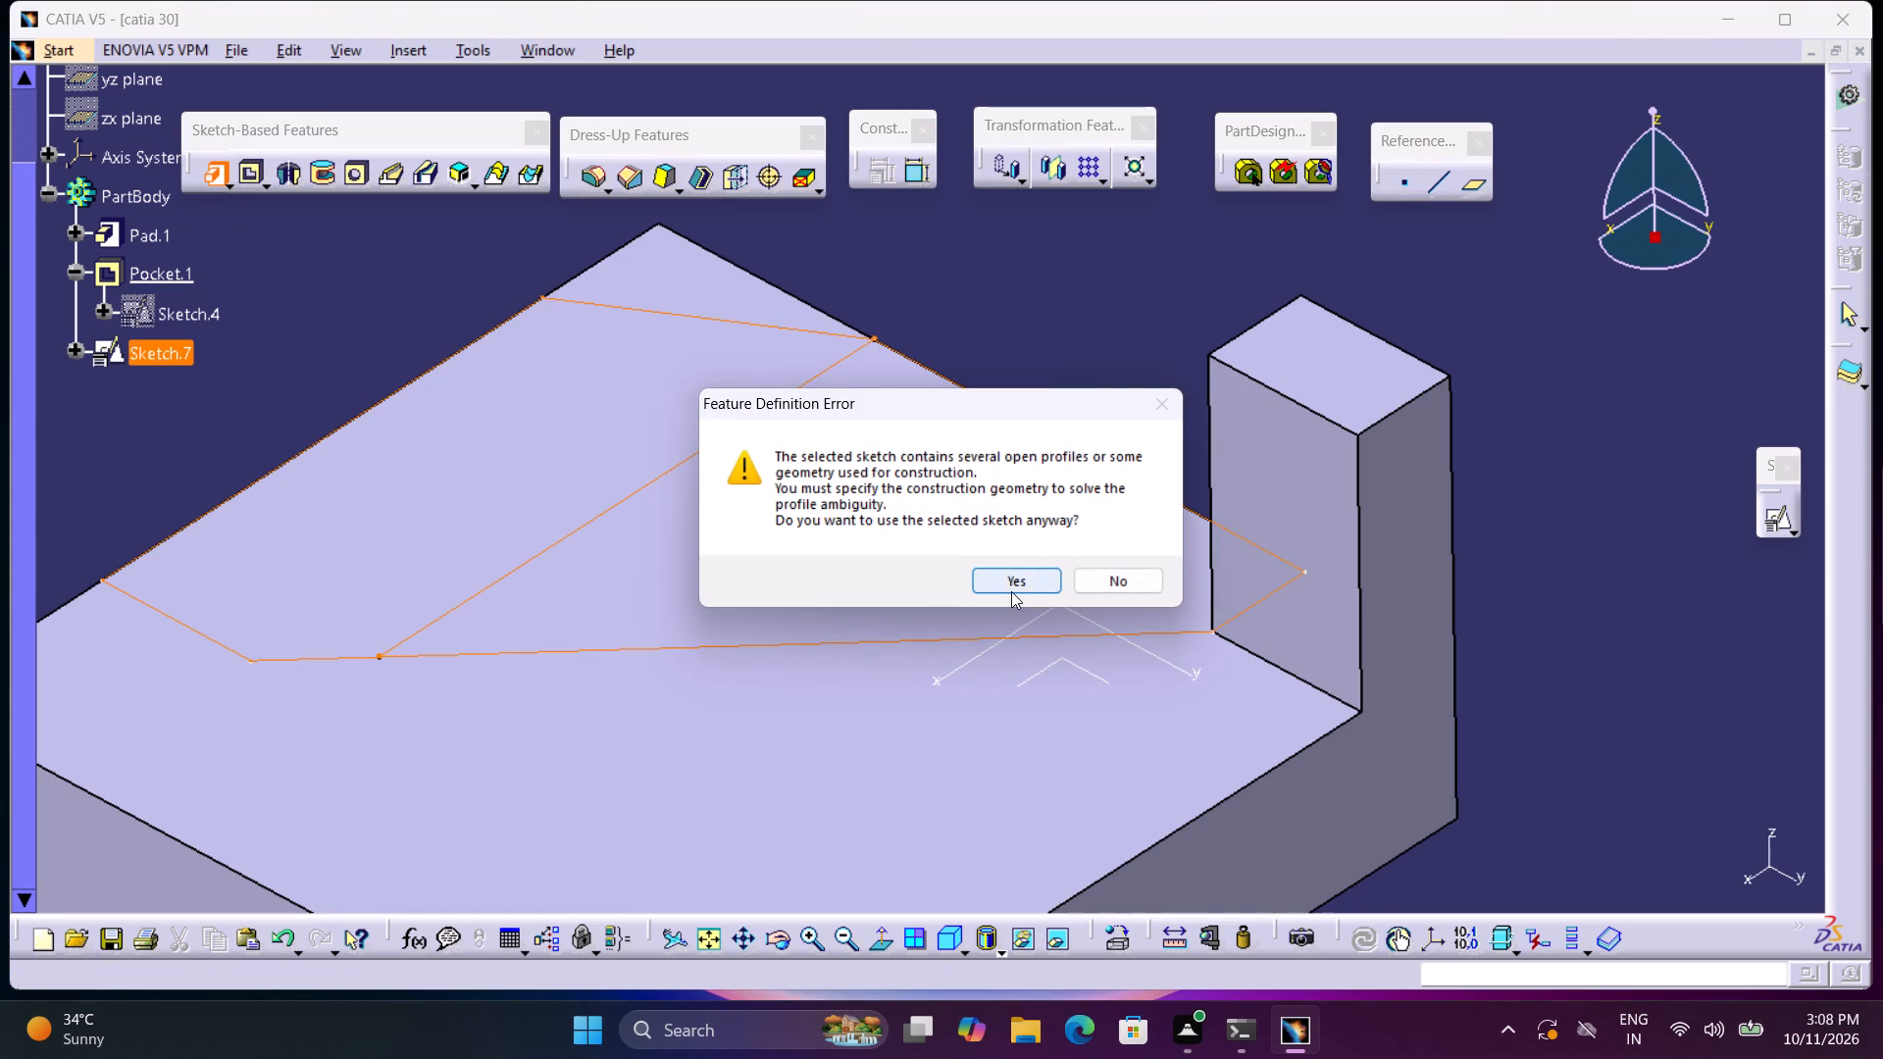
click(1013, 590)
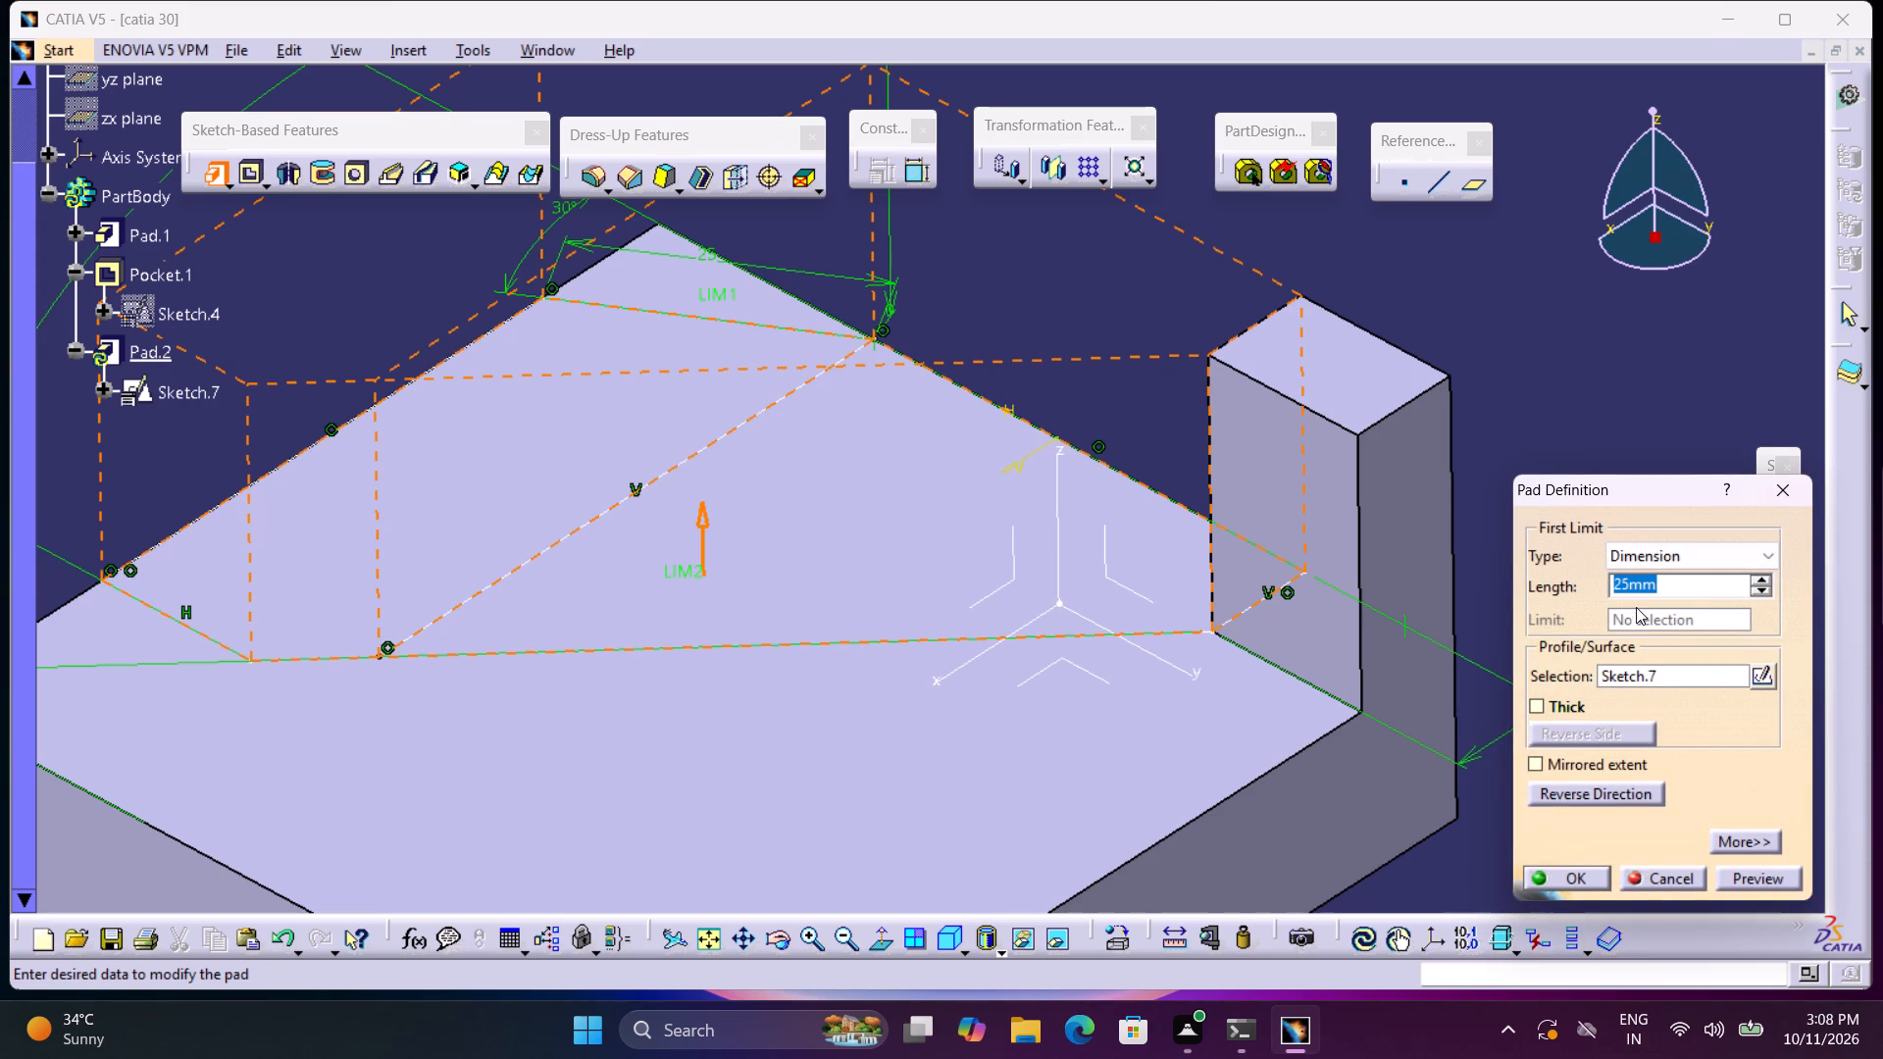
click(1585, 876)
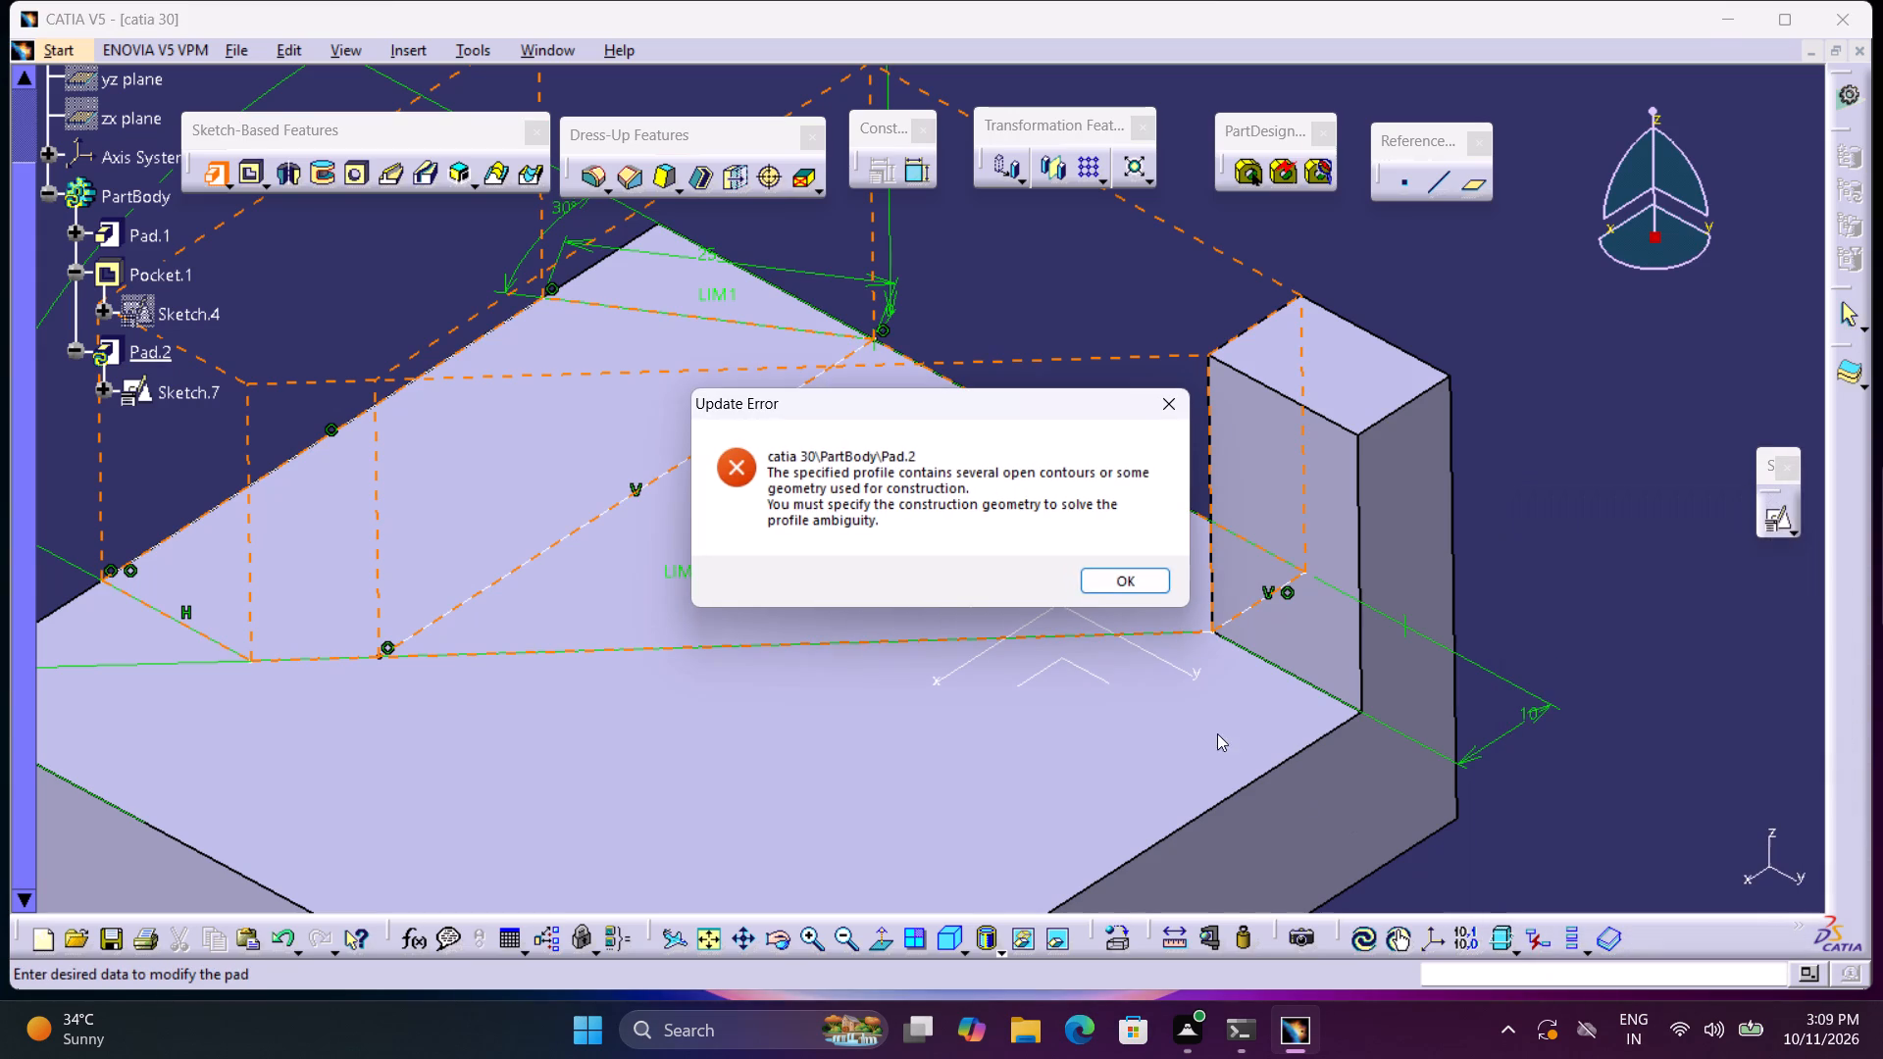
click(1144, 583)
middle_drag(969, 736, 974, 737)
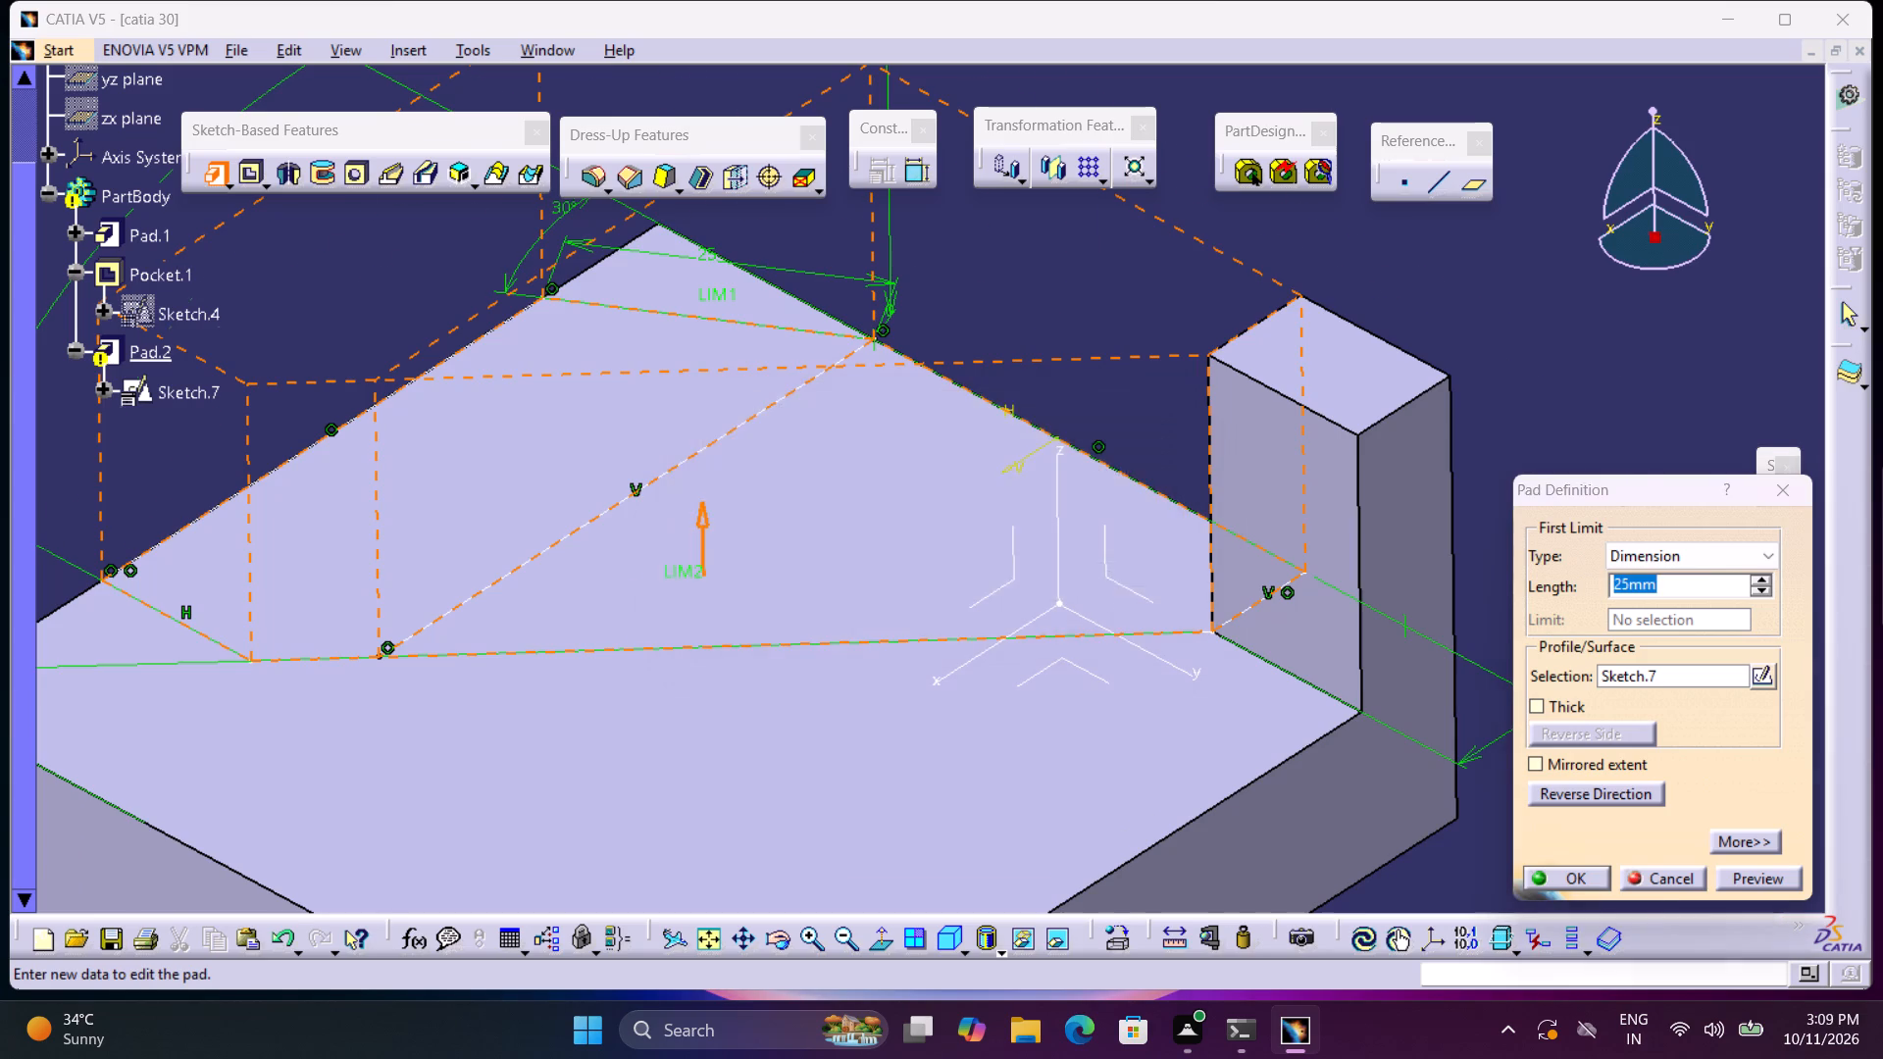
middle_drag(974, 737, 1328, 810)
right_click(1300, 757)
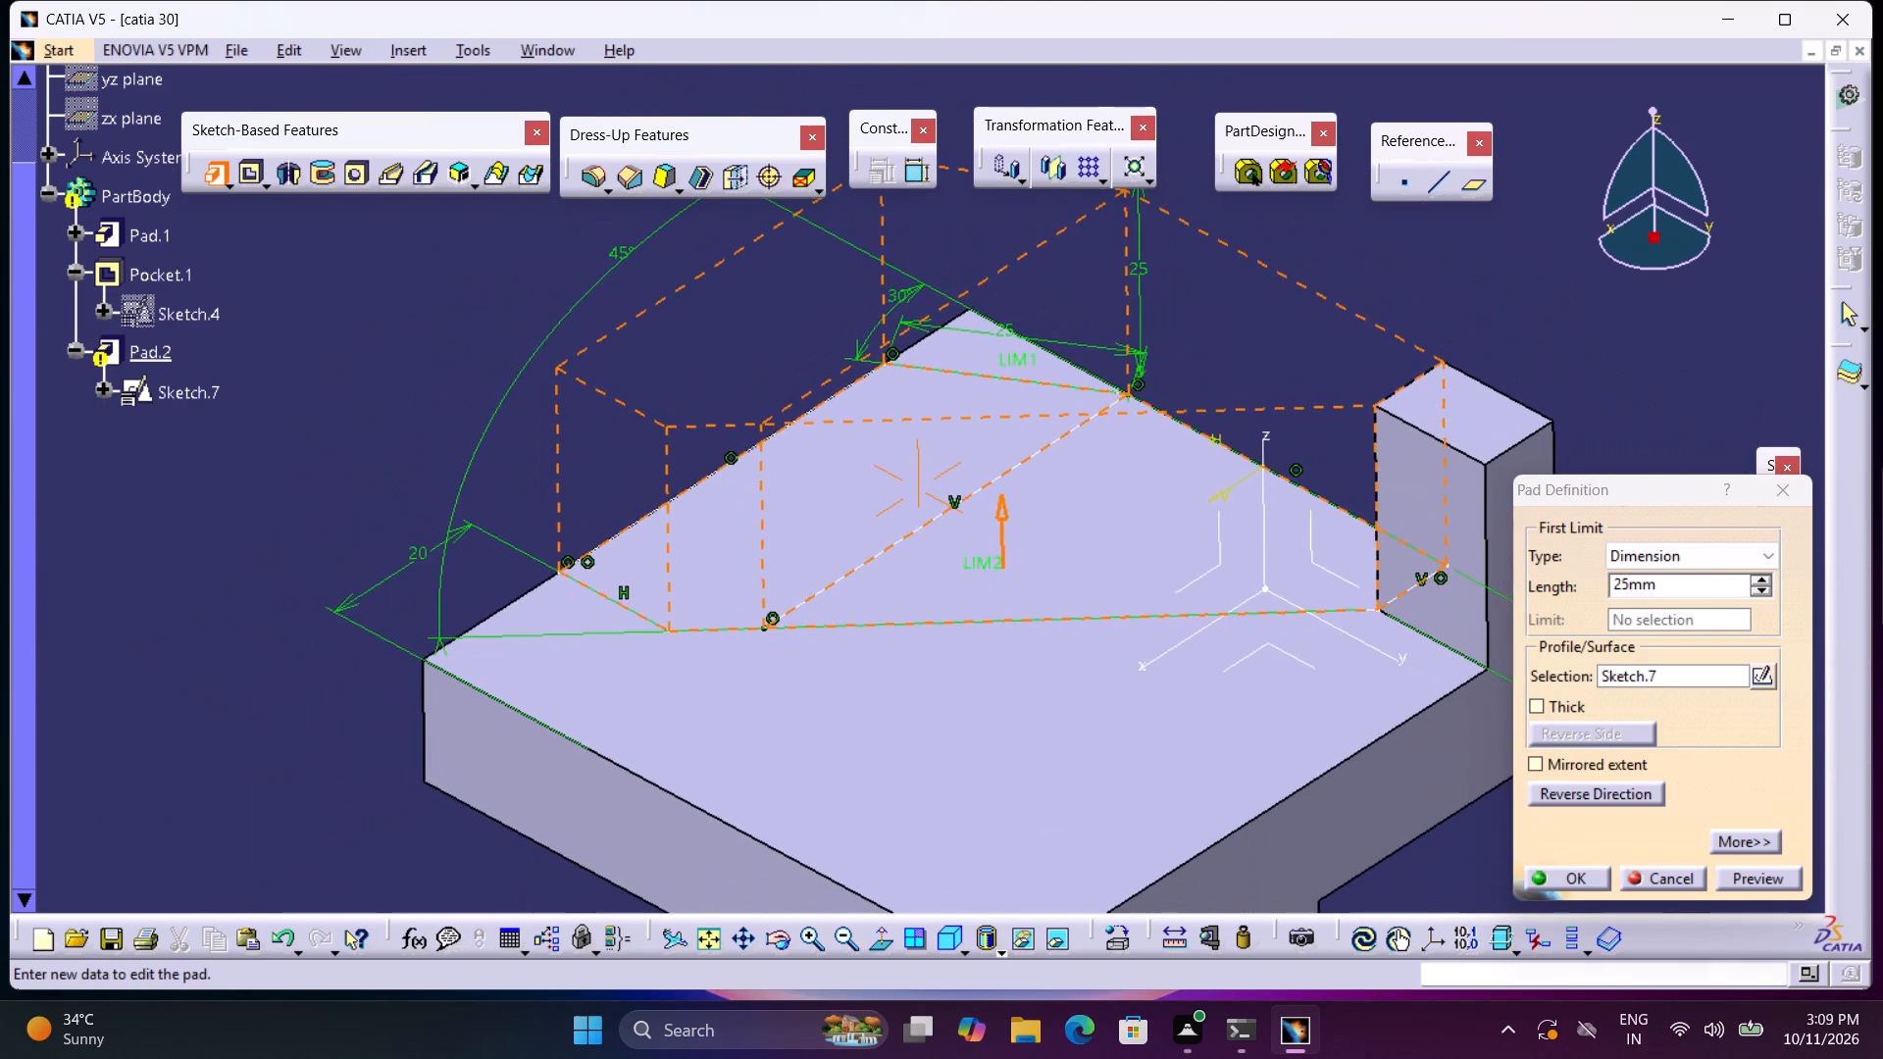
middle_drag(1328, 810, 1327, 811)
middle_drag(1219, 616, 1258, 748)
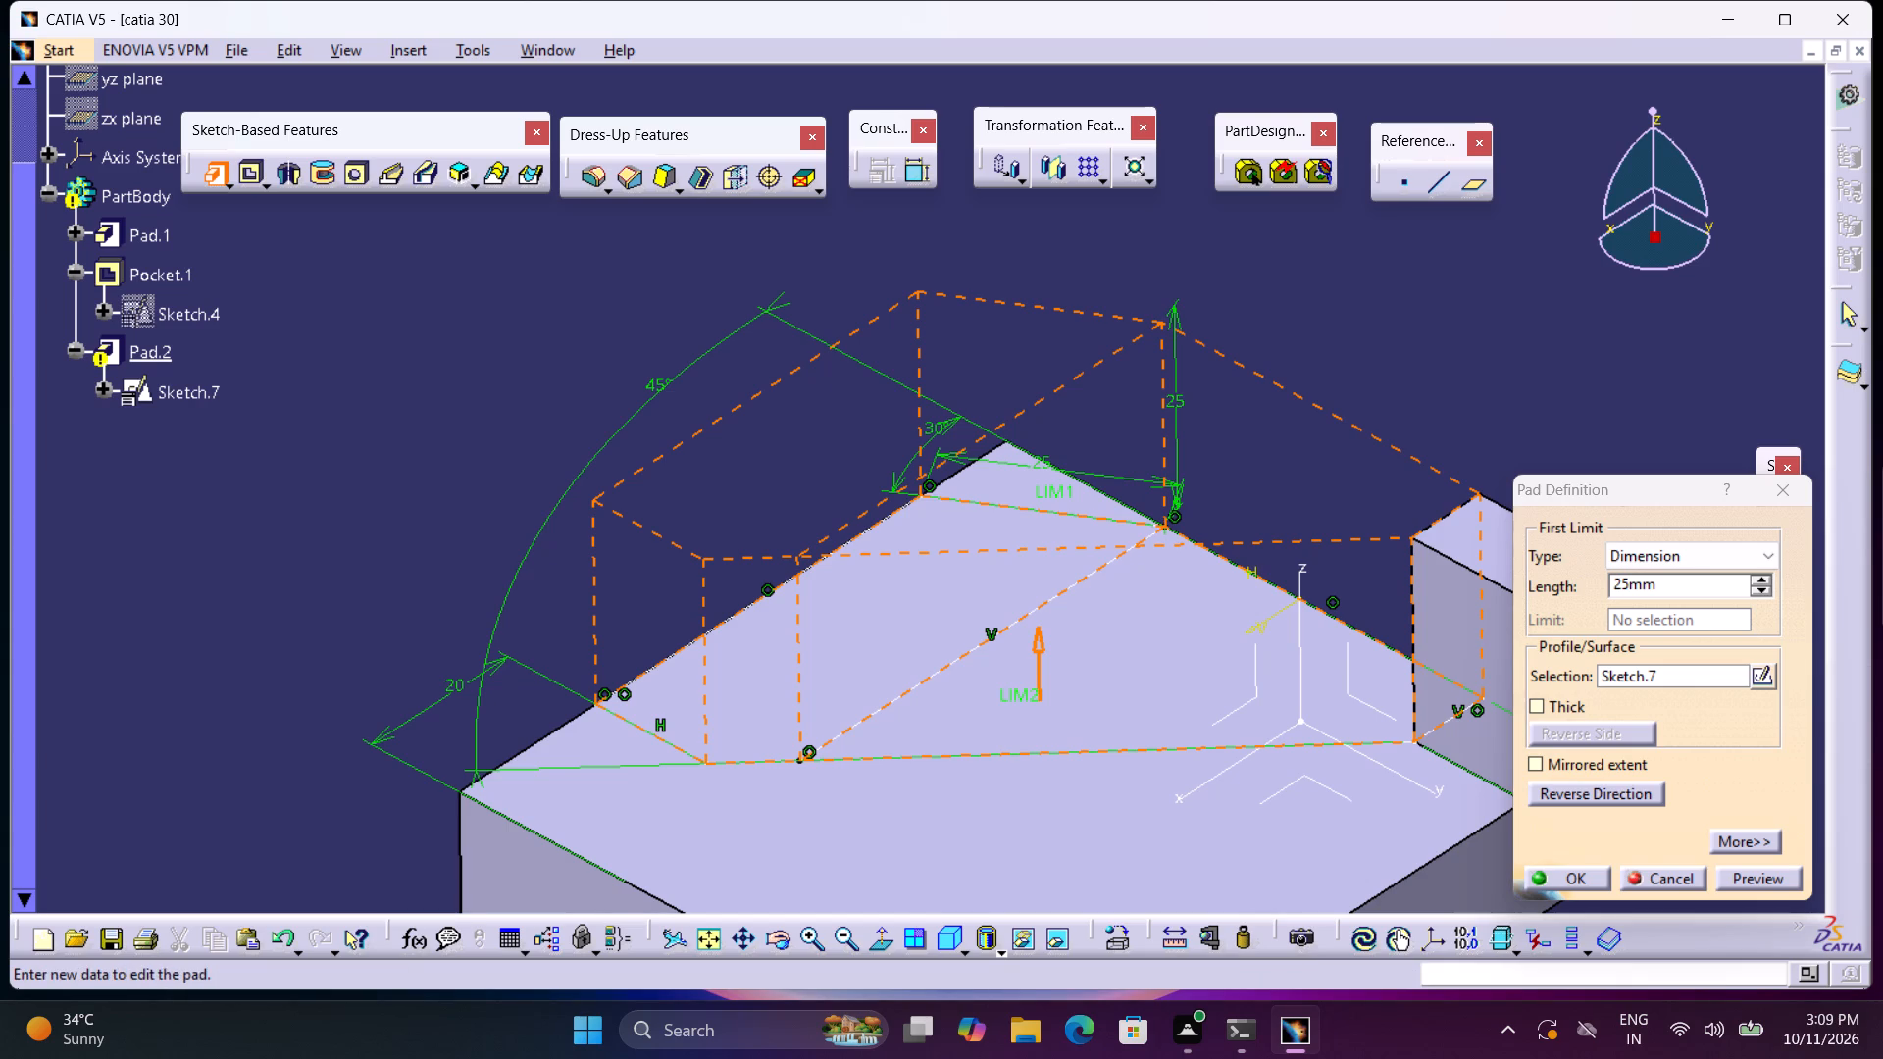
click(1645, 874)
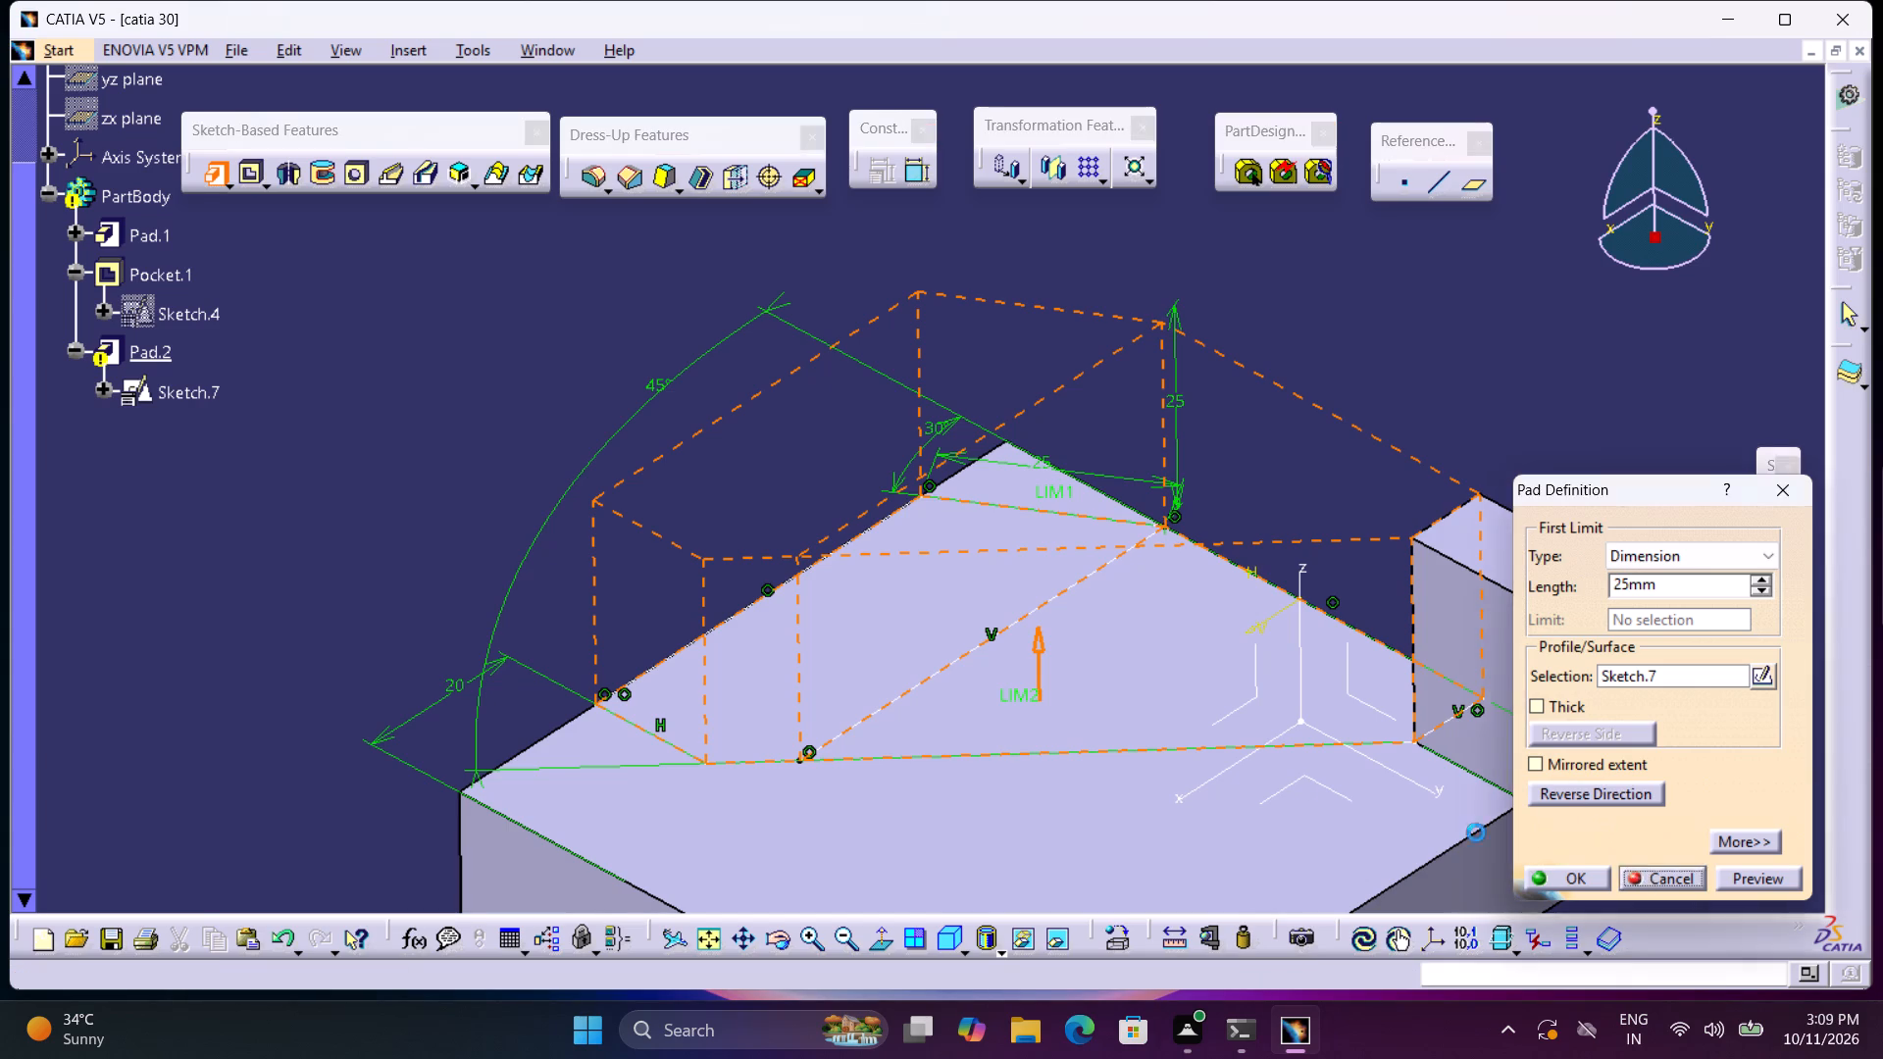
Reopen the top-face sketch and move the 25 mm dimension of the 30° line farther from the plate.
double_click(1058, 598)
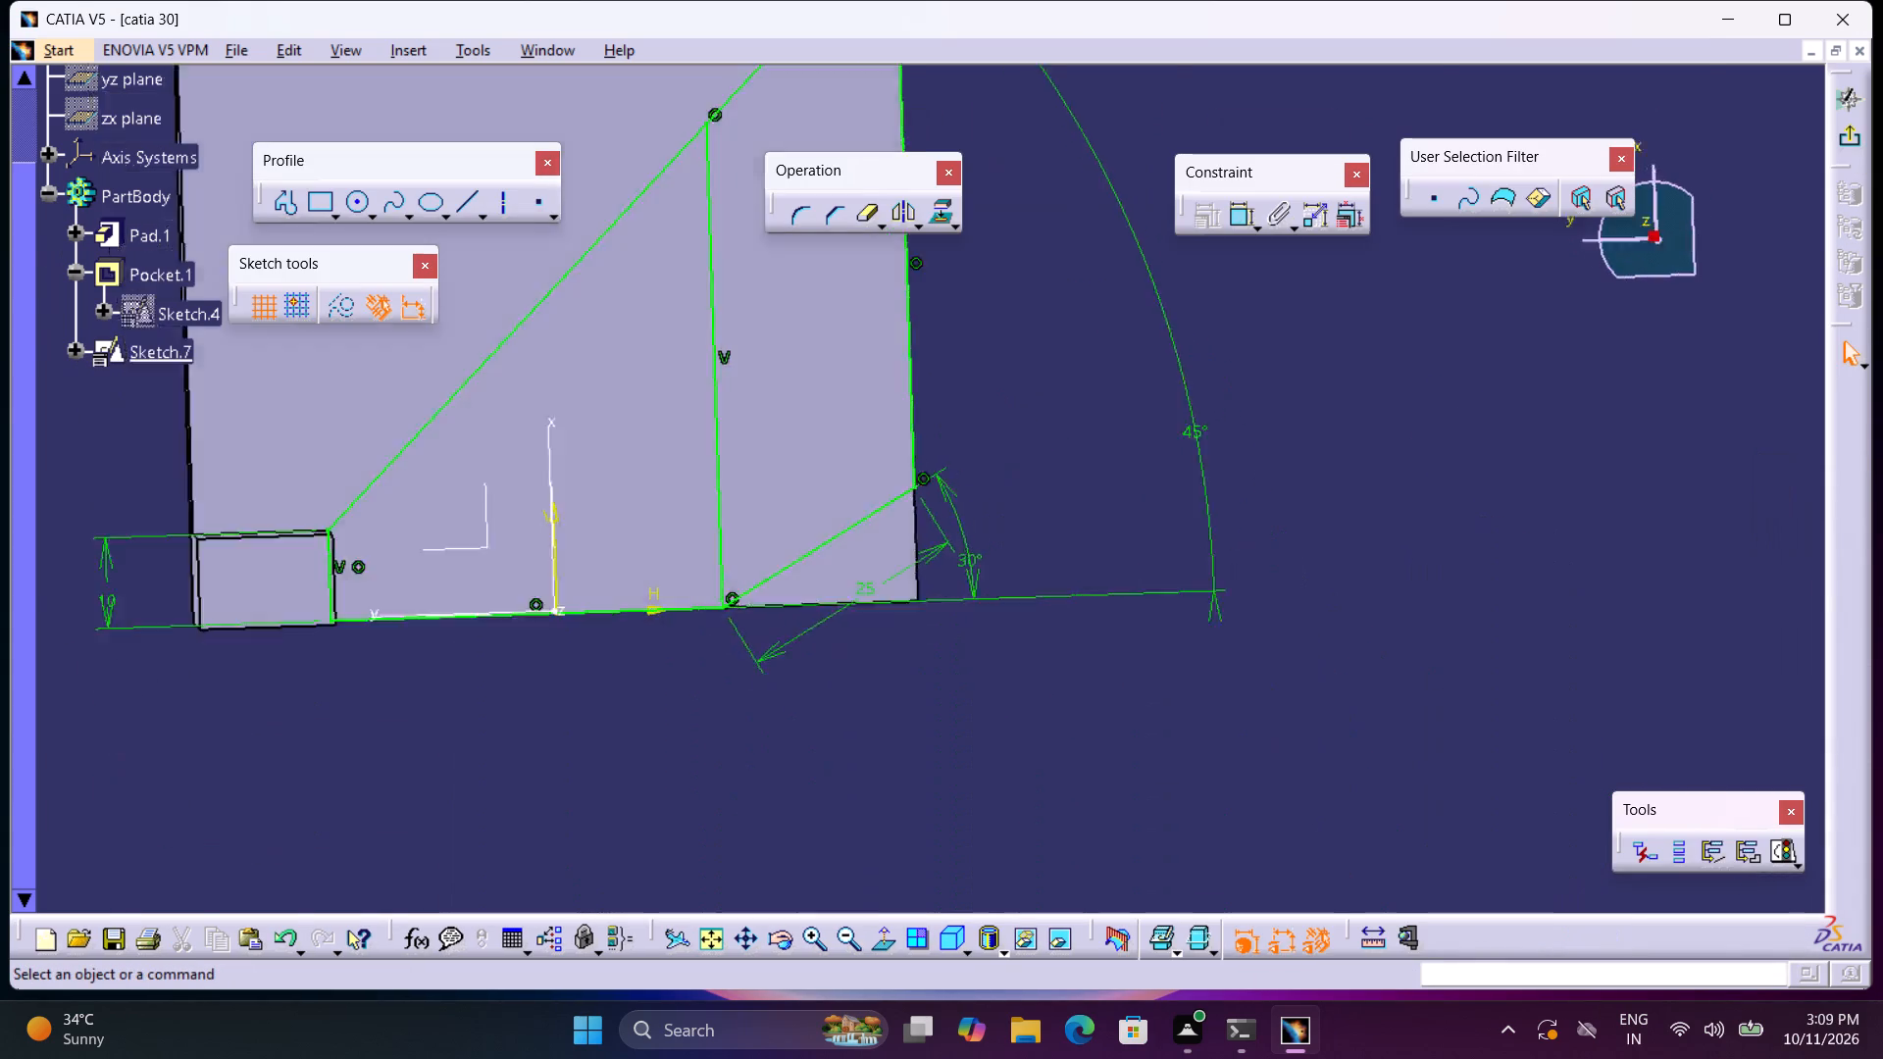
middle_drag(1047, 682, 1054, 687)
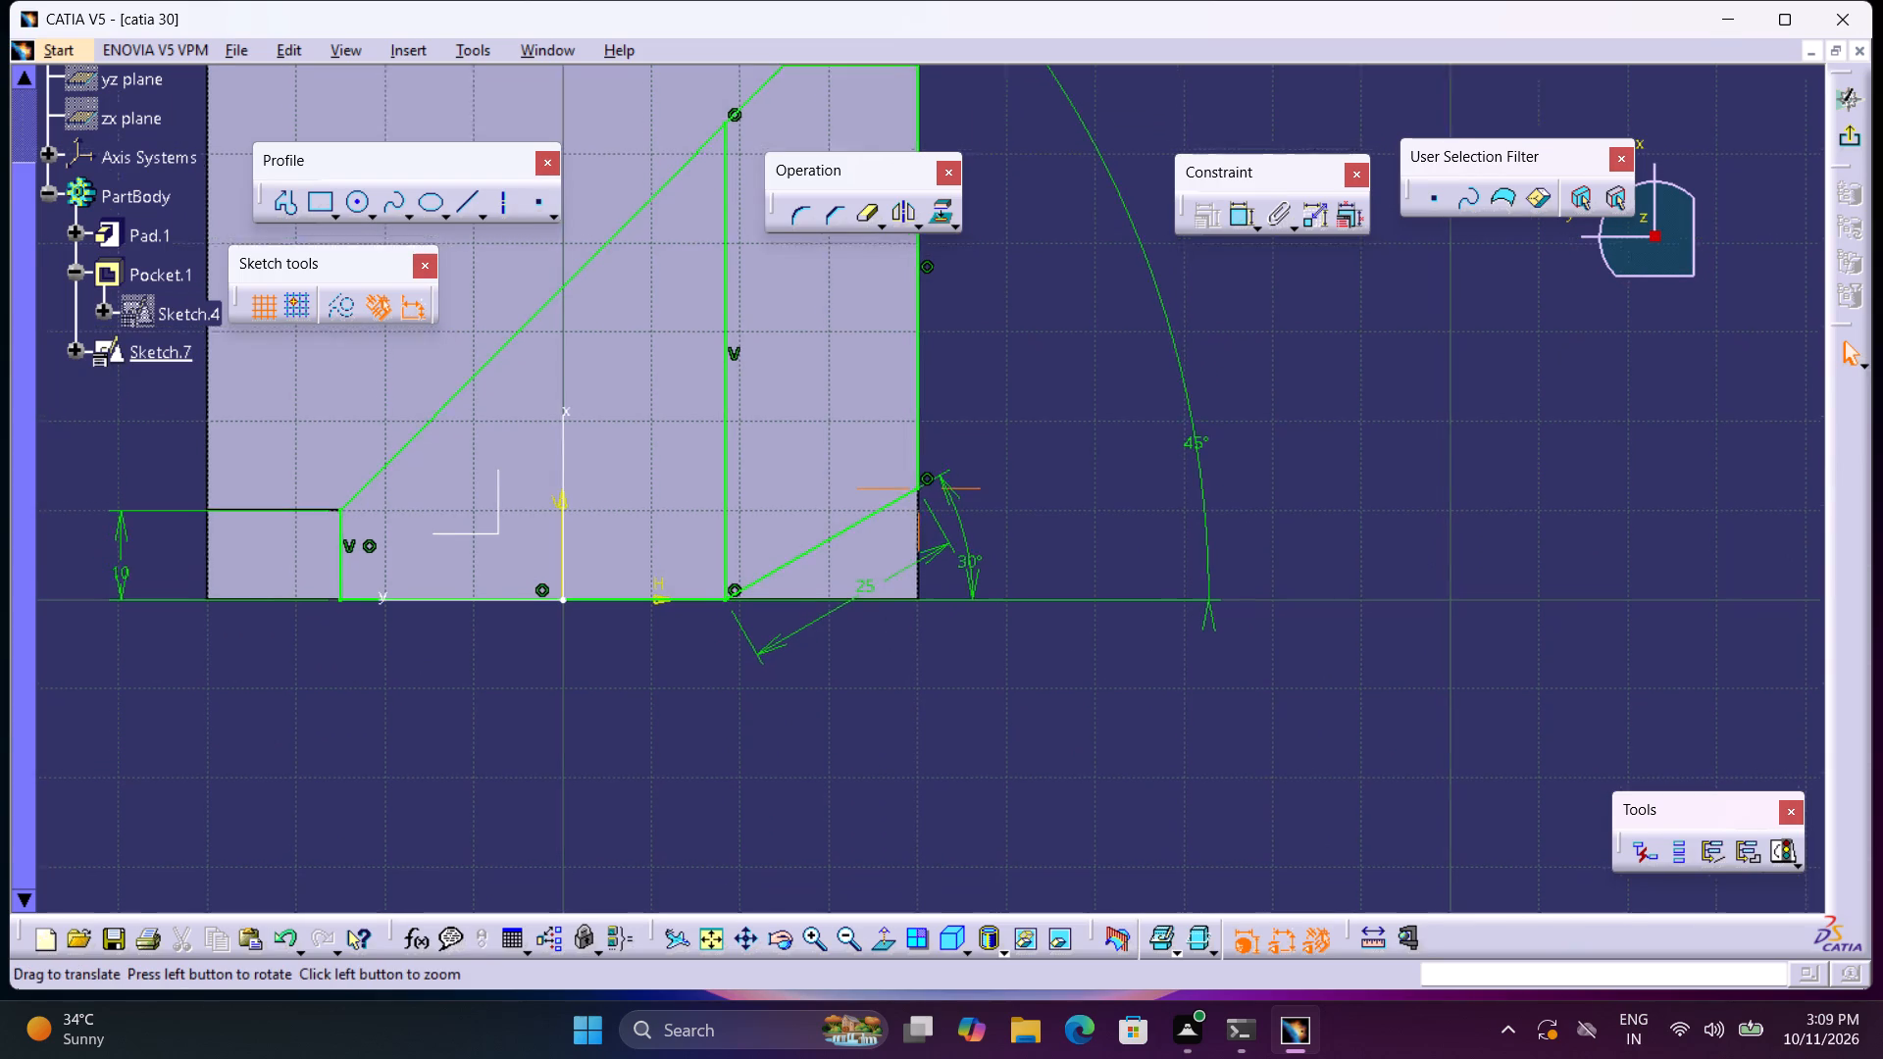
middle_drag(1054, 687, 1172, 790)
drag(986, 694, 1034, 762)
drag(1045, 670, 1123, 788)
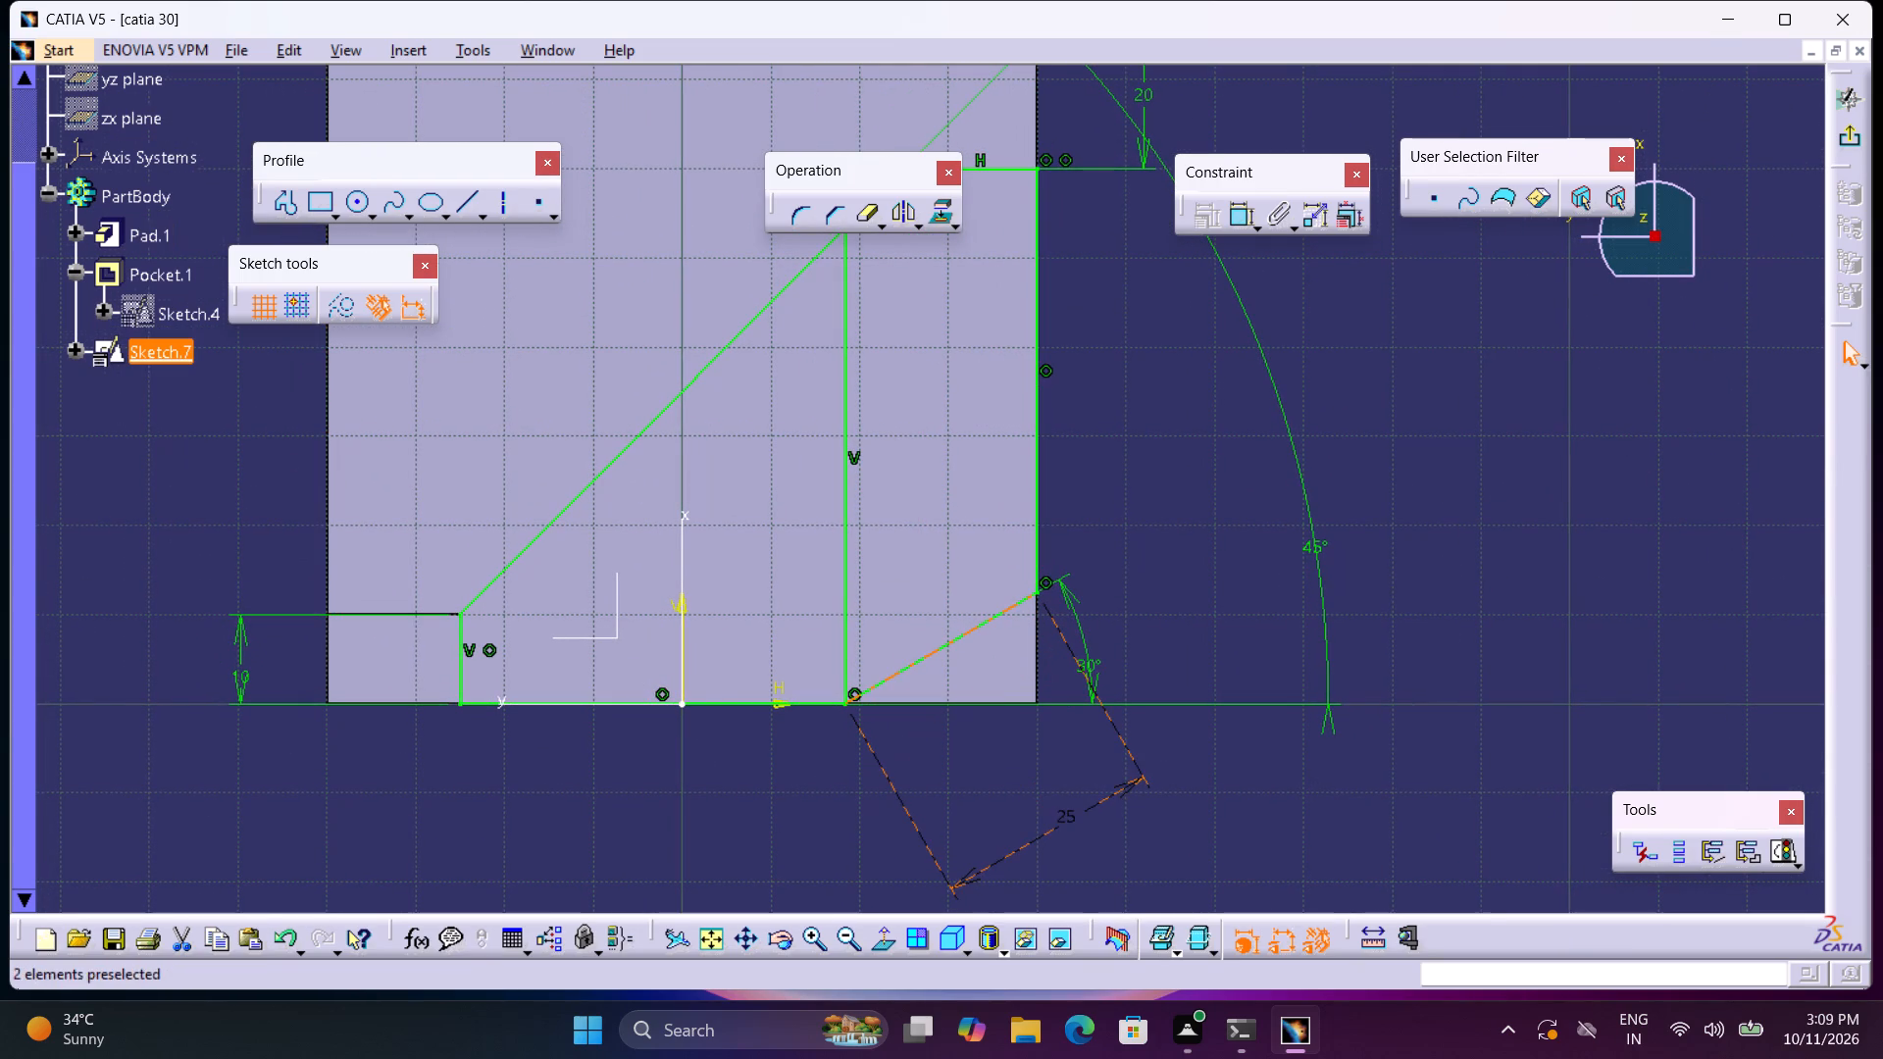
Examine the junction of the long vertical line and the 45° line, testing whether the vertical line's upper endpoint moves.
middle_drag(1156, 638, 1264, 750)
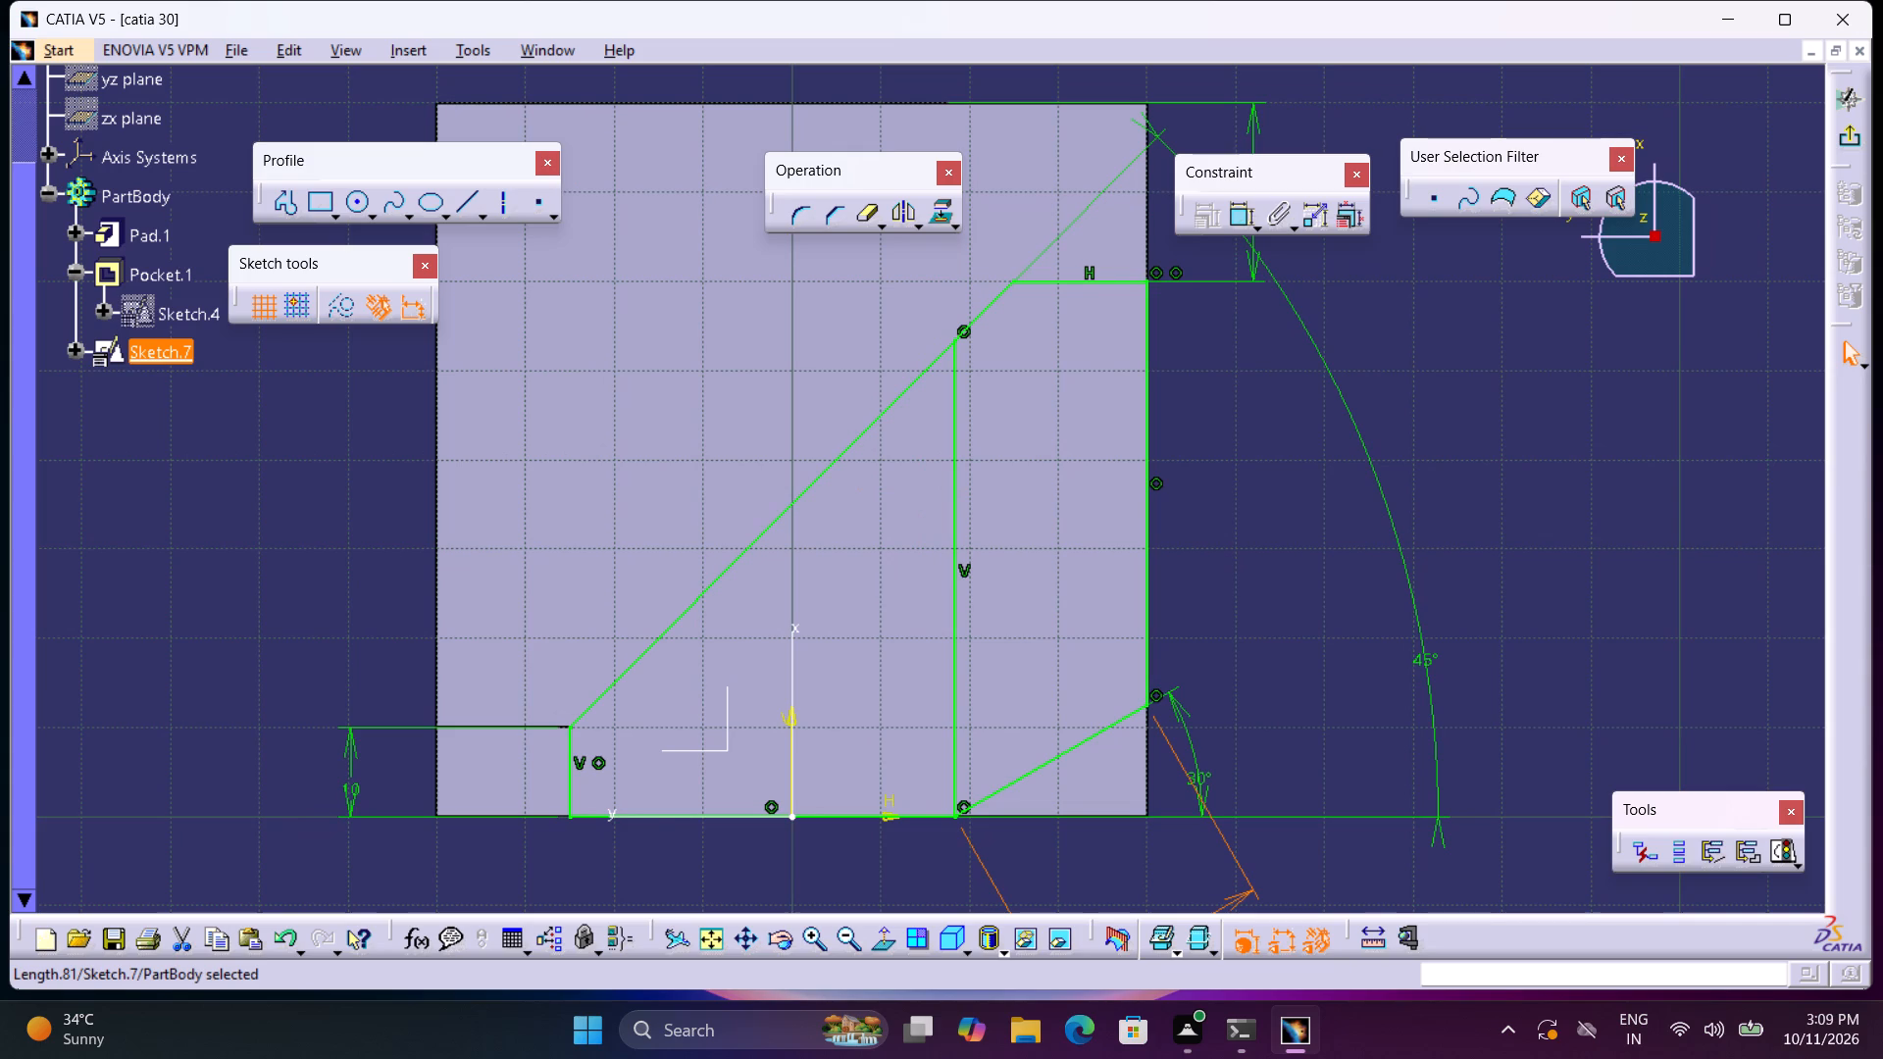
middle_drag(973, 630, 957, 794)
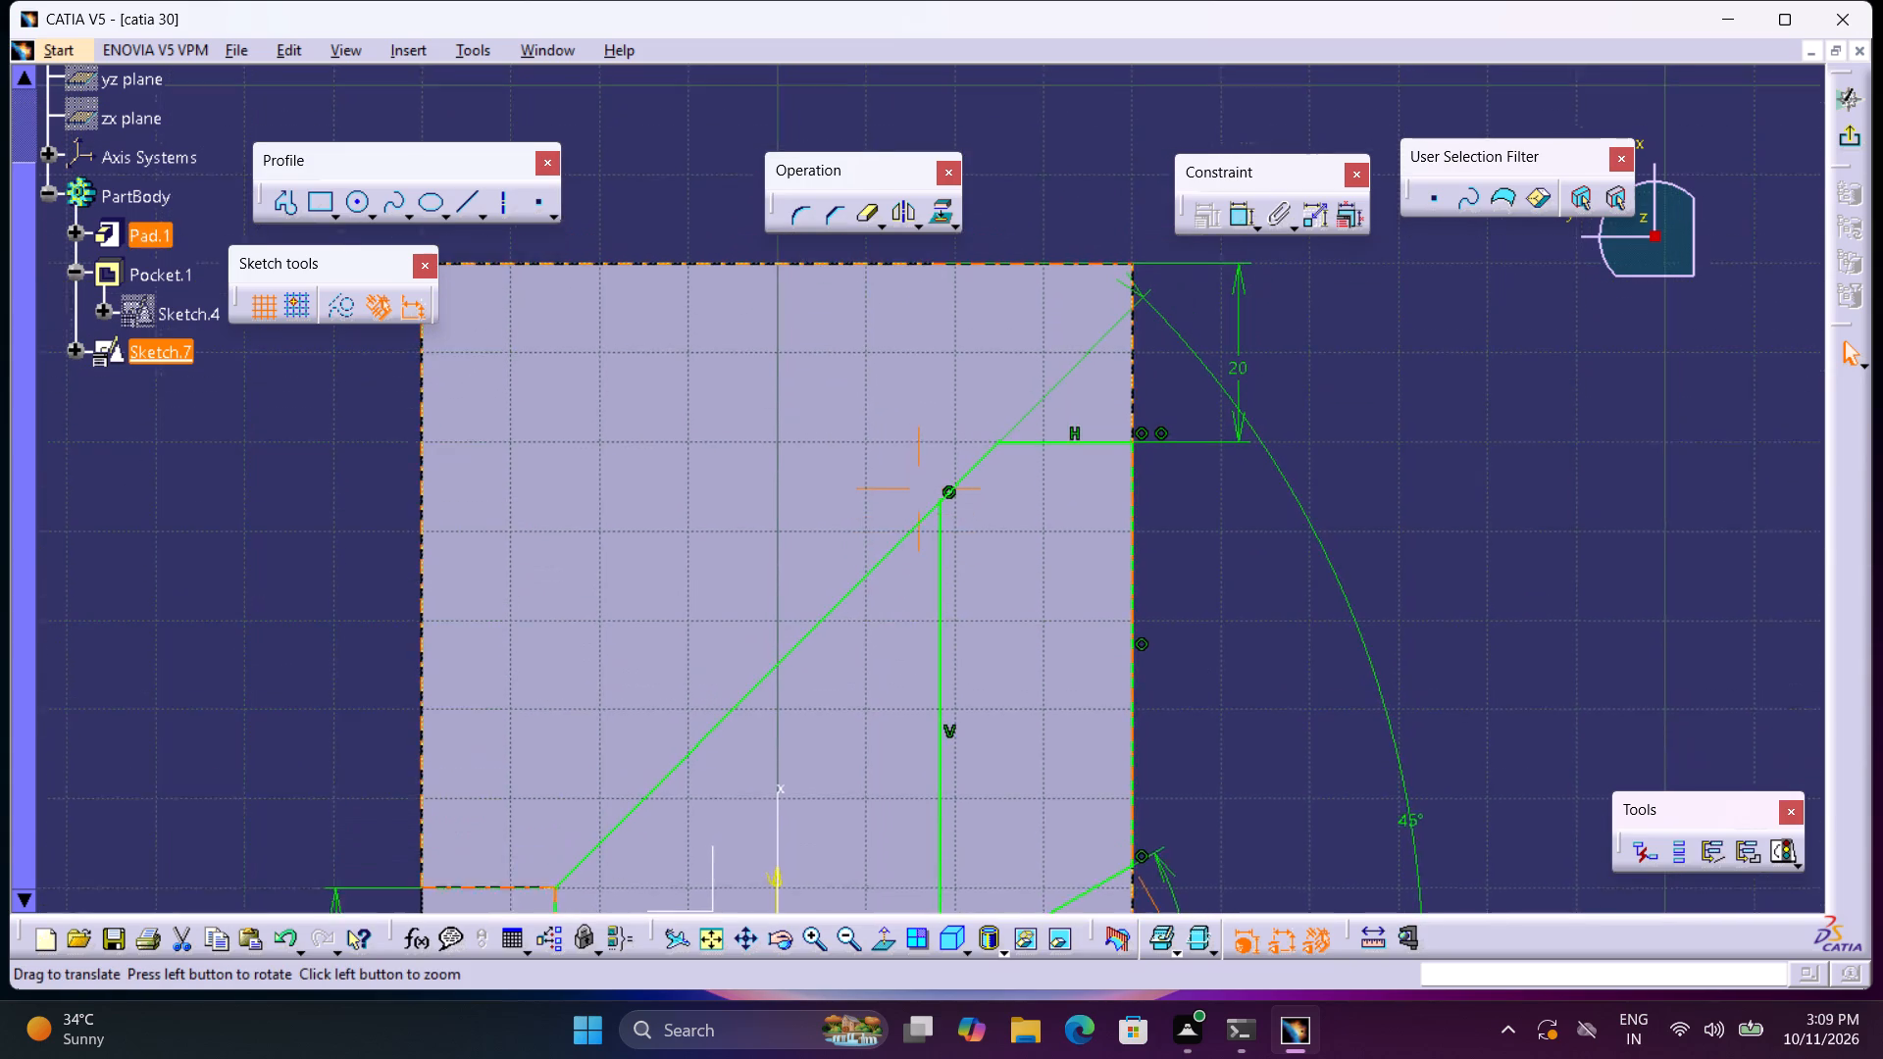
middle_drag(957, 794, 949, 802)
middle_drag(944, 696, 949, 354)
right_click(944, 695)
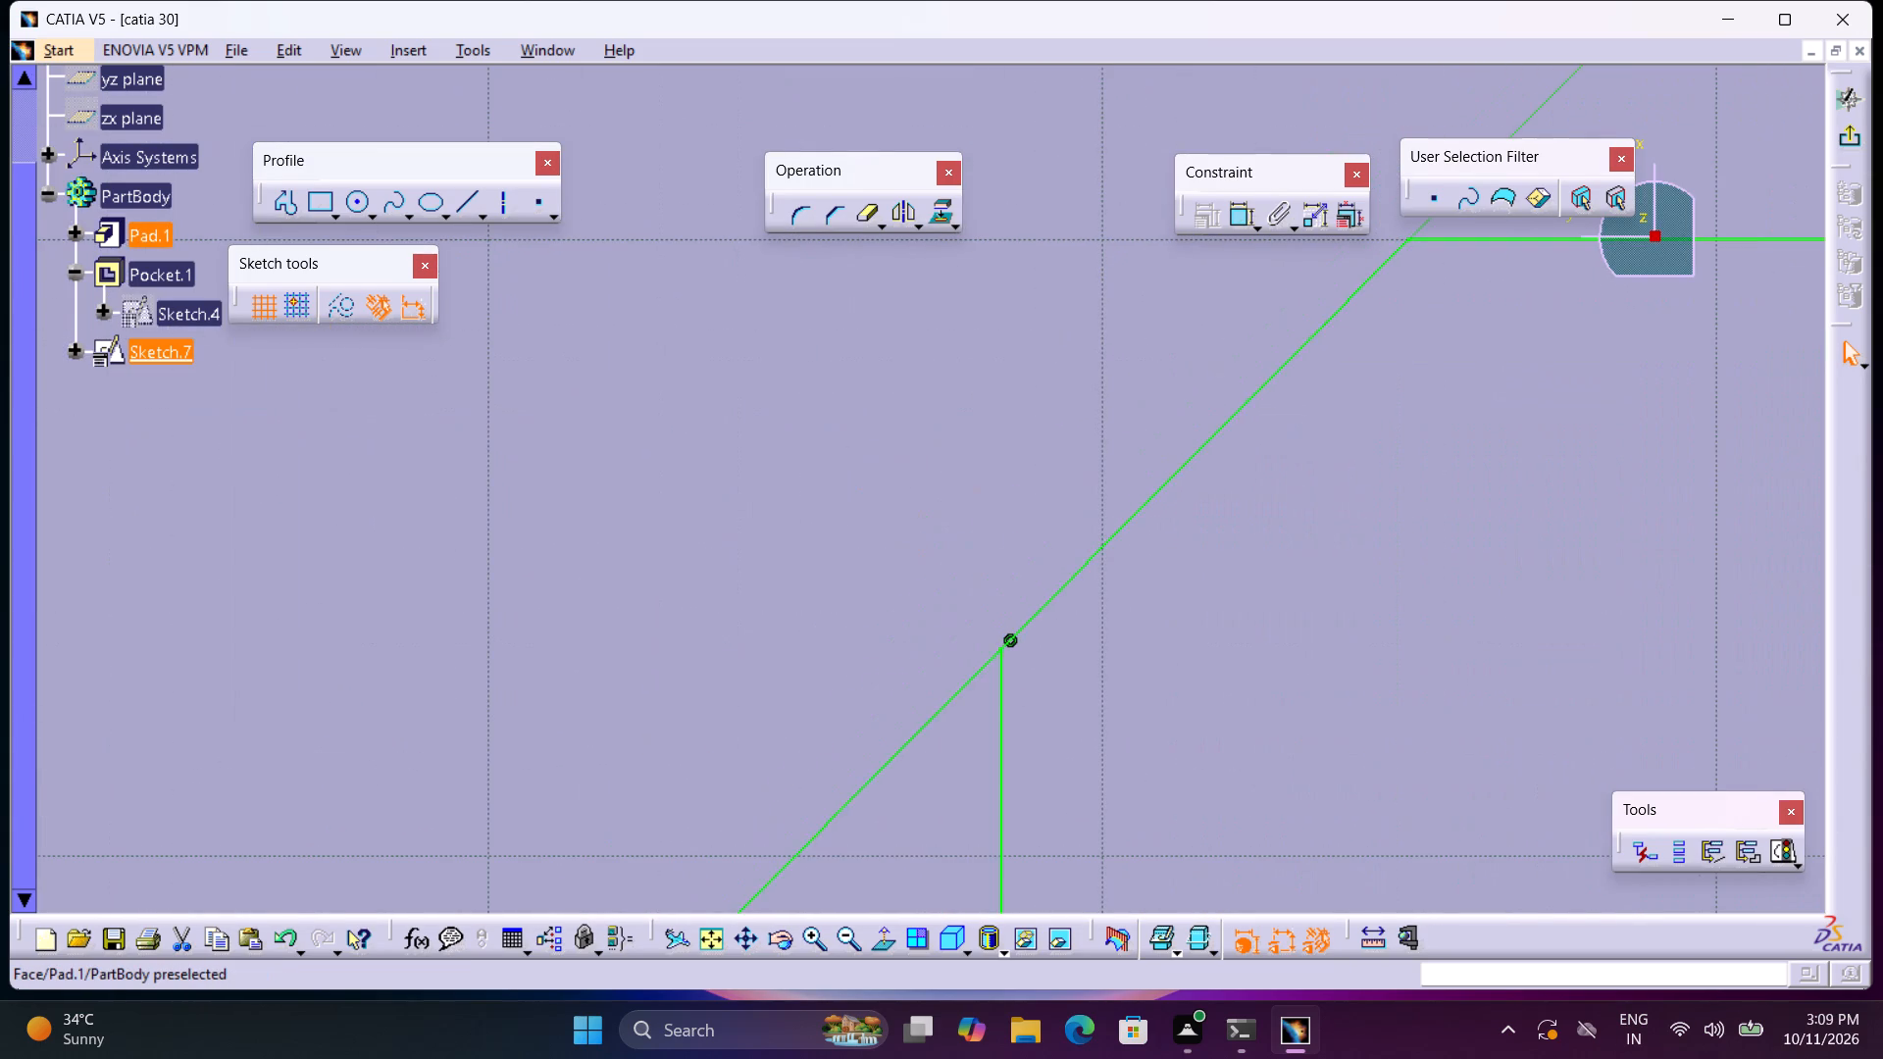
drag(999, 648, 998, 648)
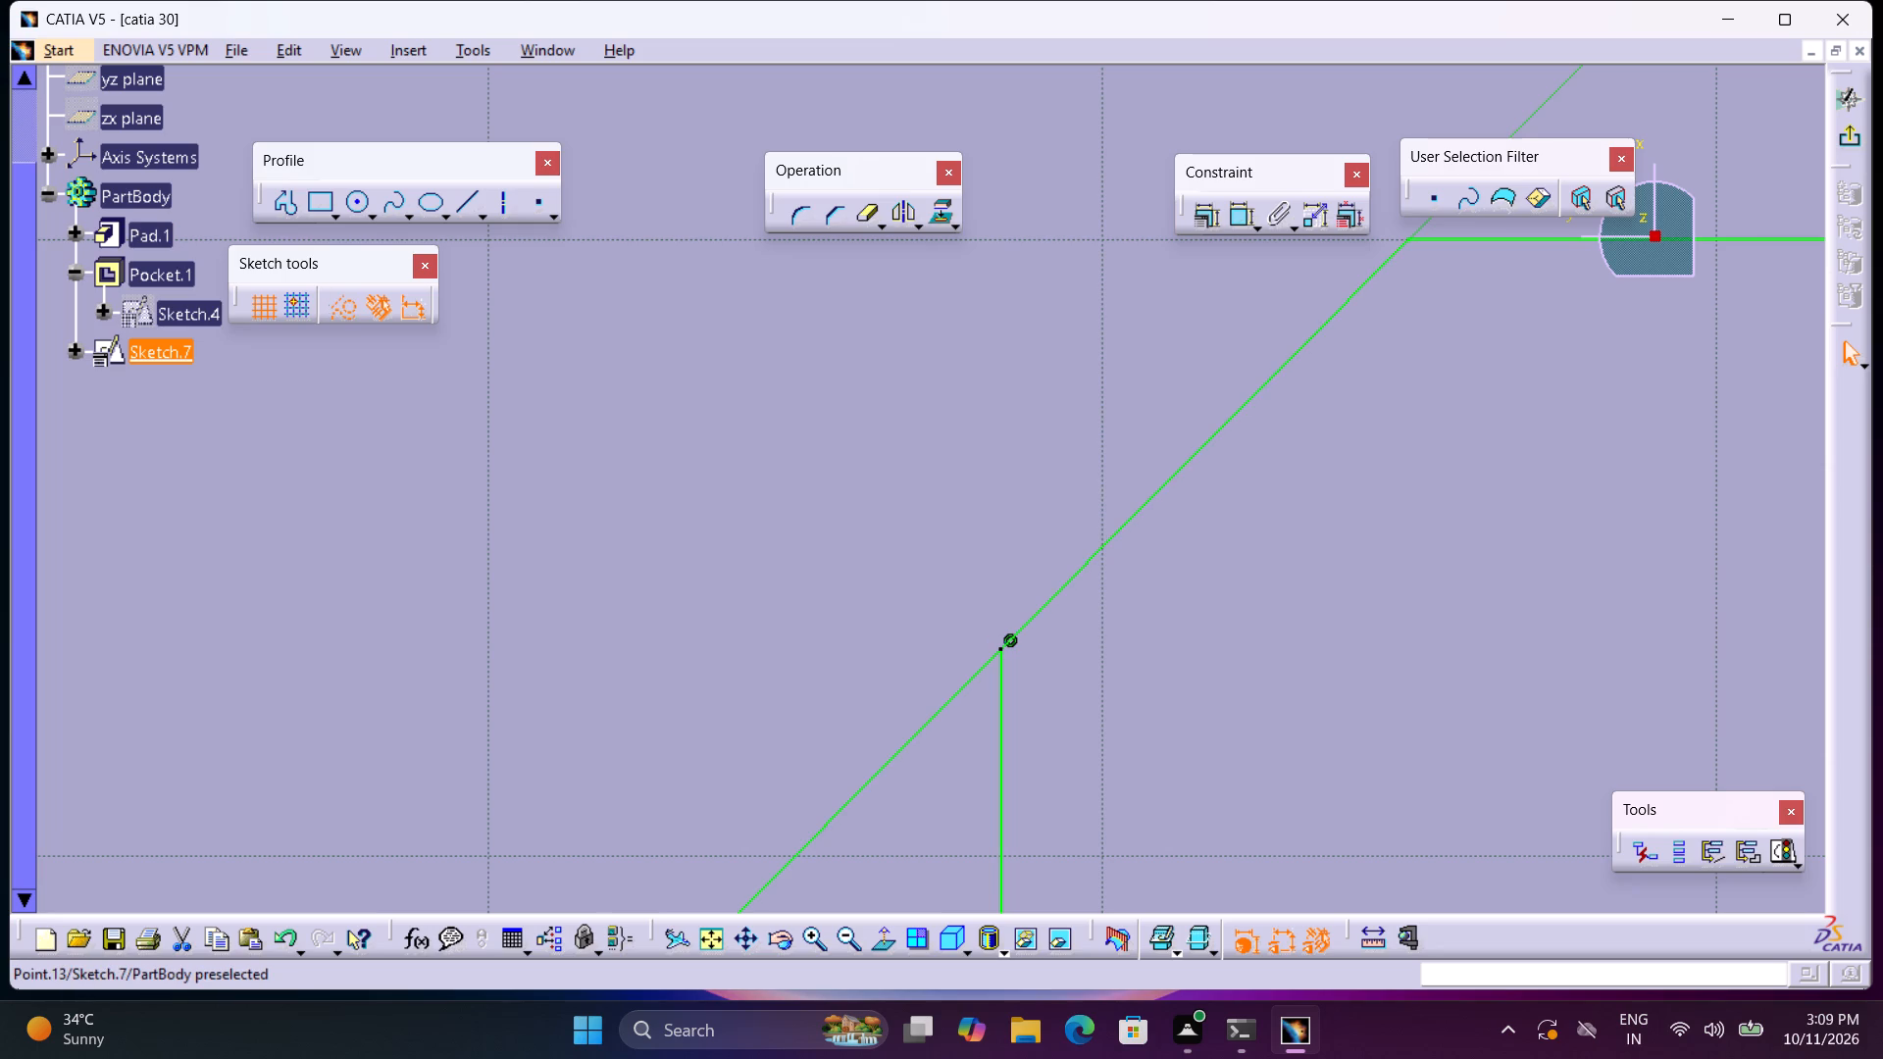
drag(998, 648, 986, 605)
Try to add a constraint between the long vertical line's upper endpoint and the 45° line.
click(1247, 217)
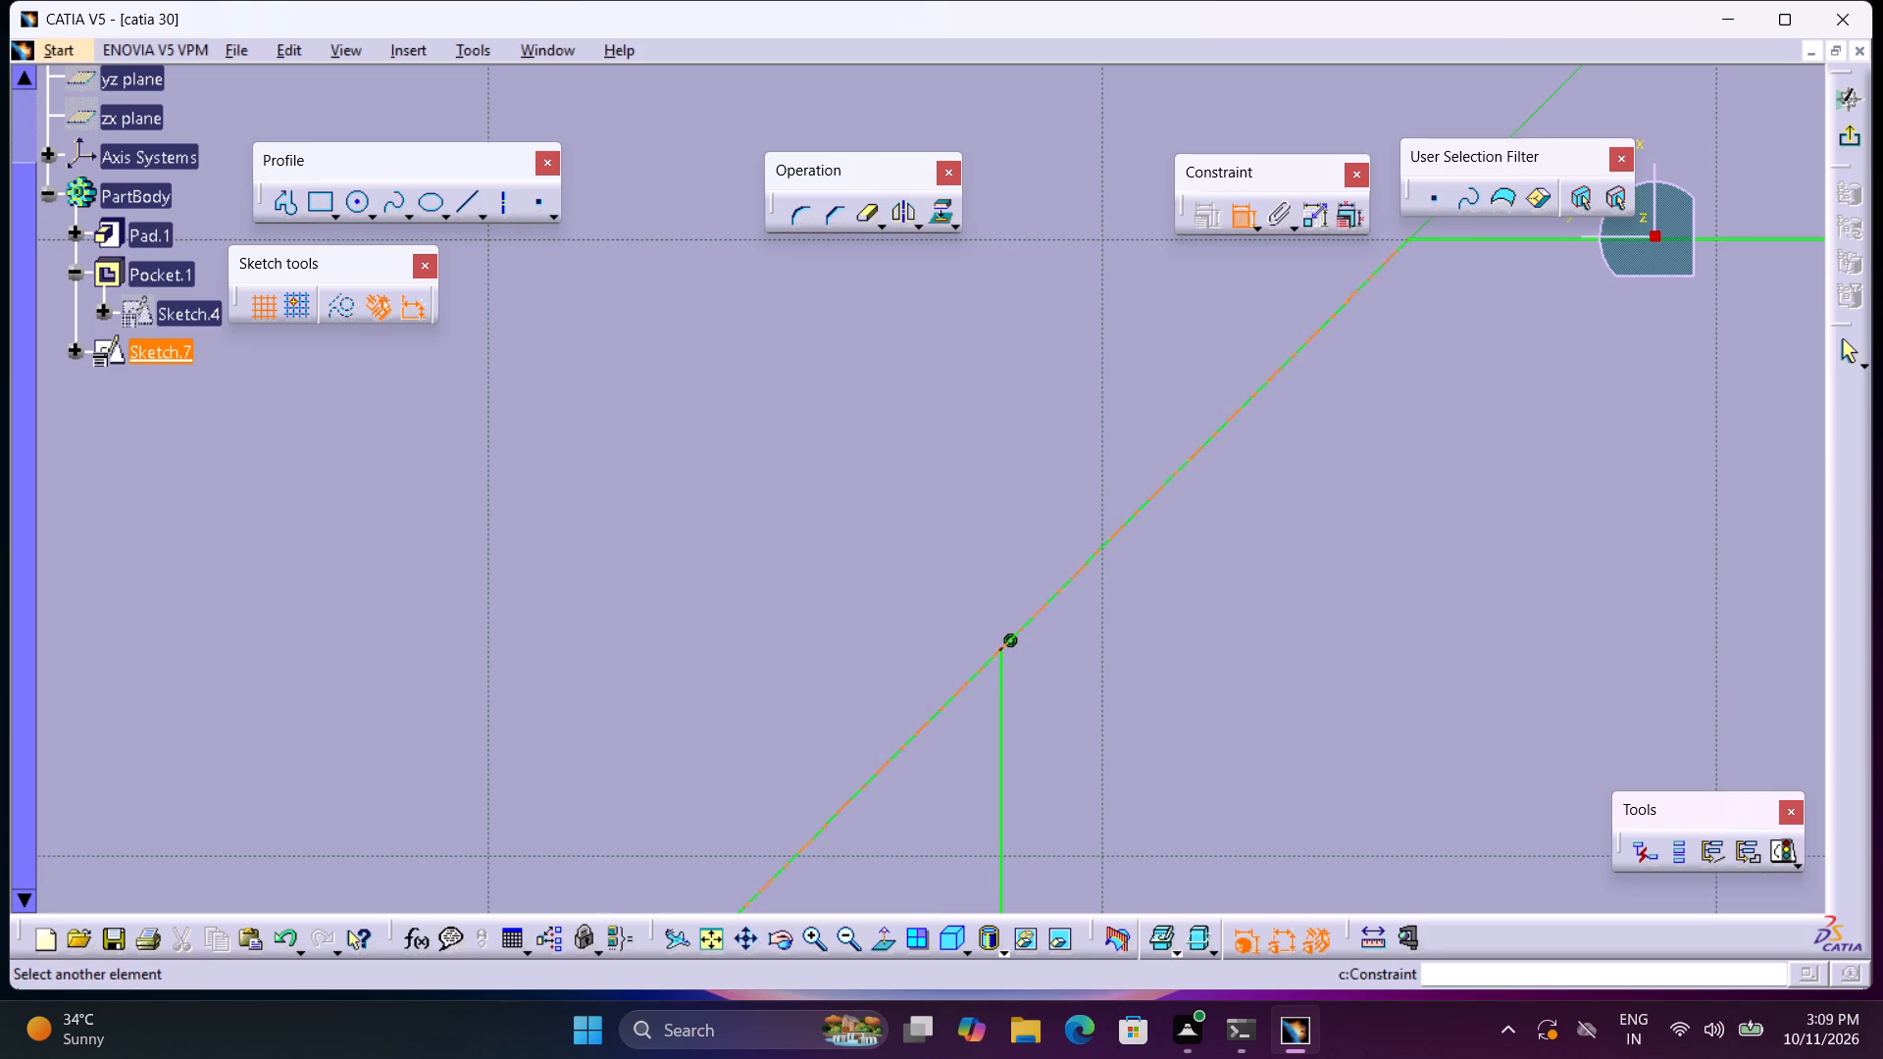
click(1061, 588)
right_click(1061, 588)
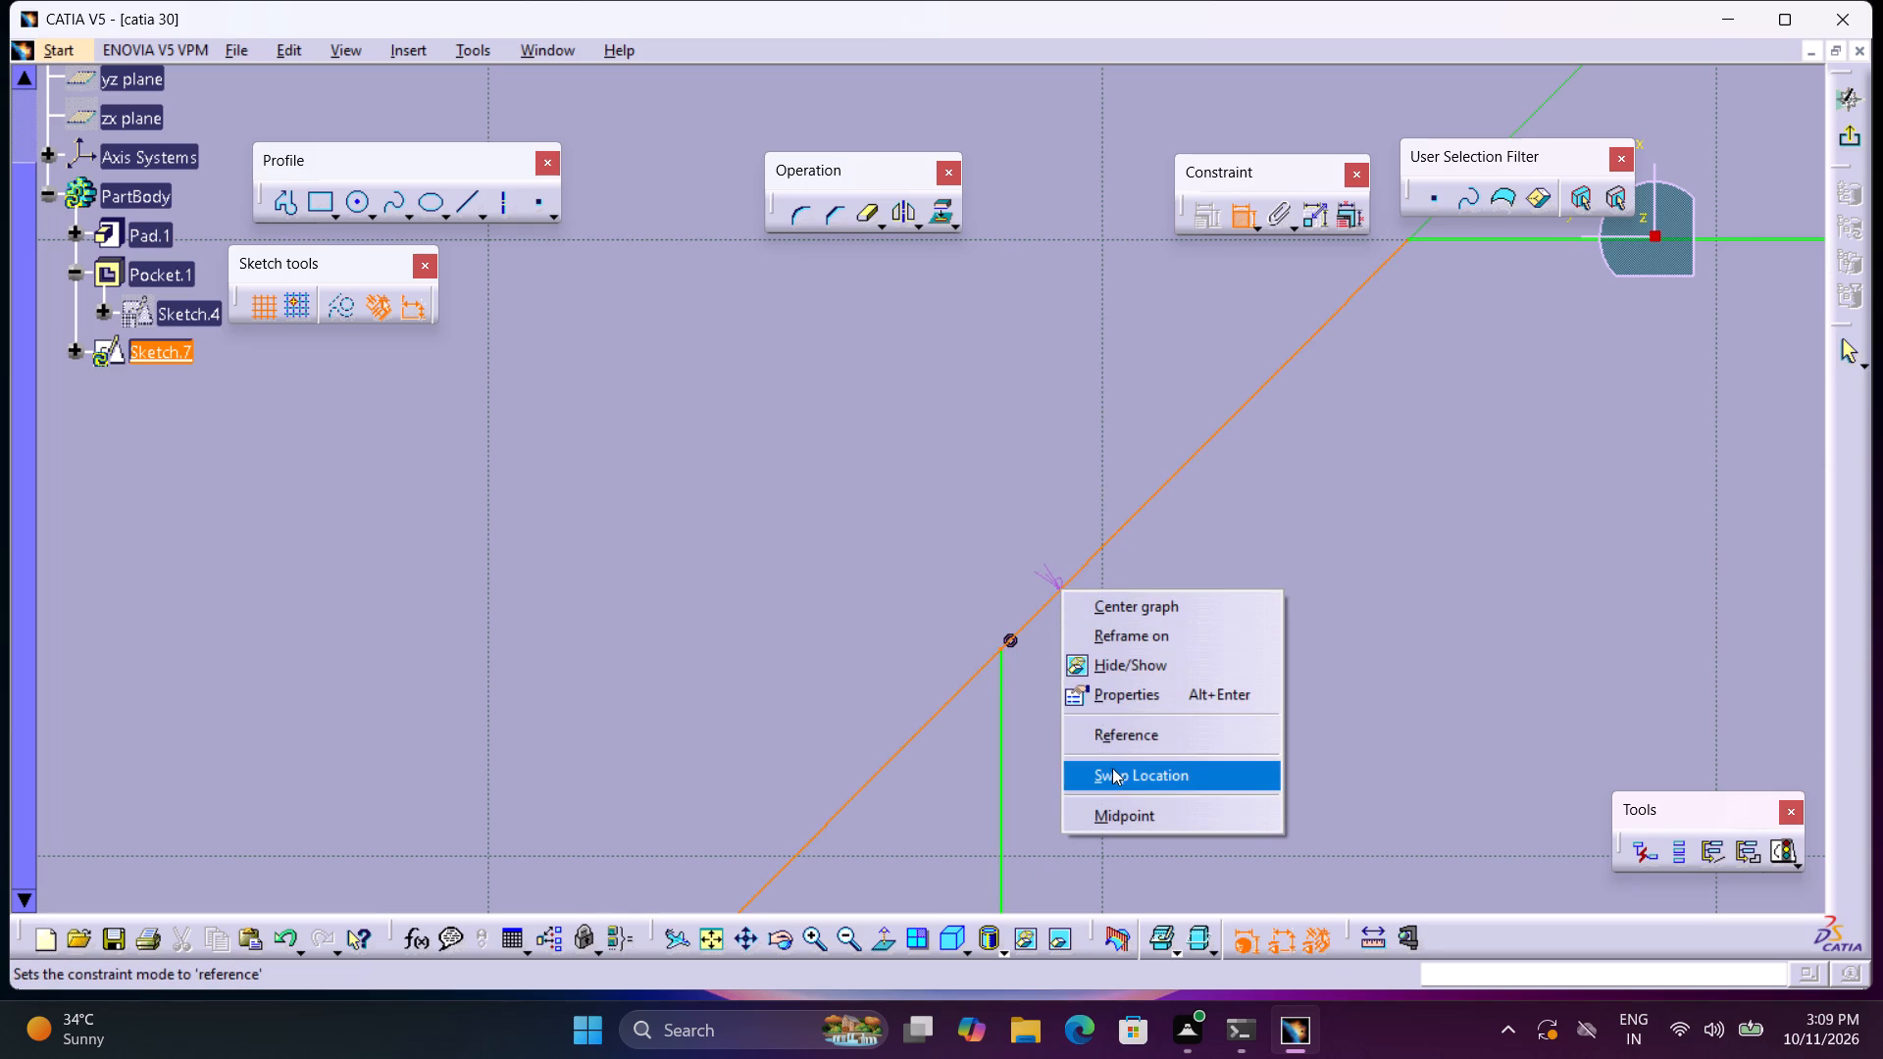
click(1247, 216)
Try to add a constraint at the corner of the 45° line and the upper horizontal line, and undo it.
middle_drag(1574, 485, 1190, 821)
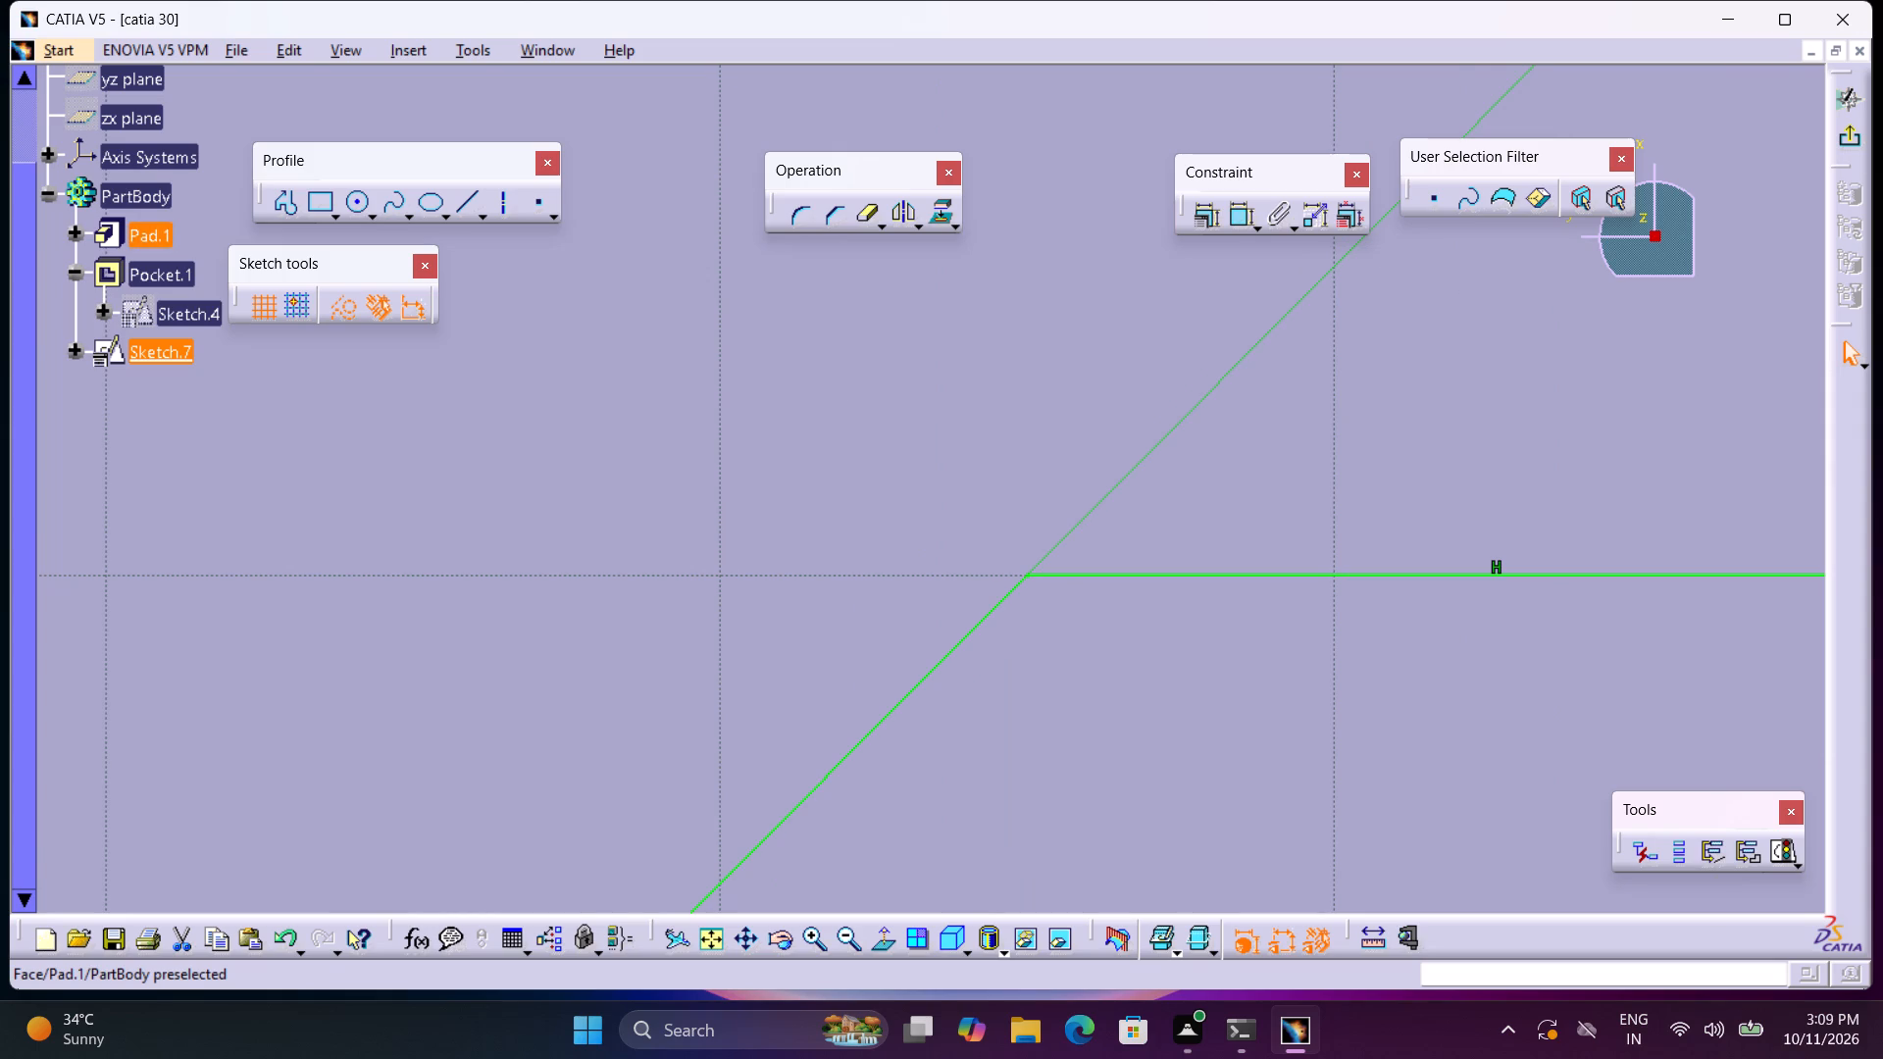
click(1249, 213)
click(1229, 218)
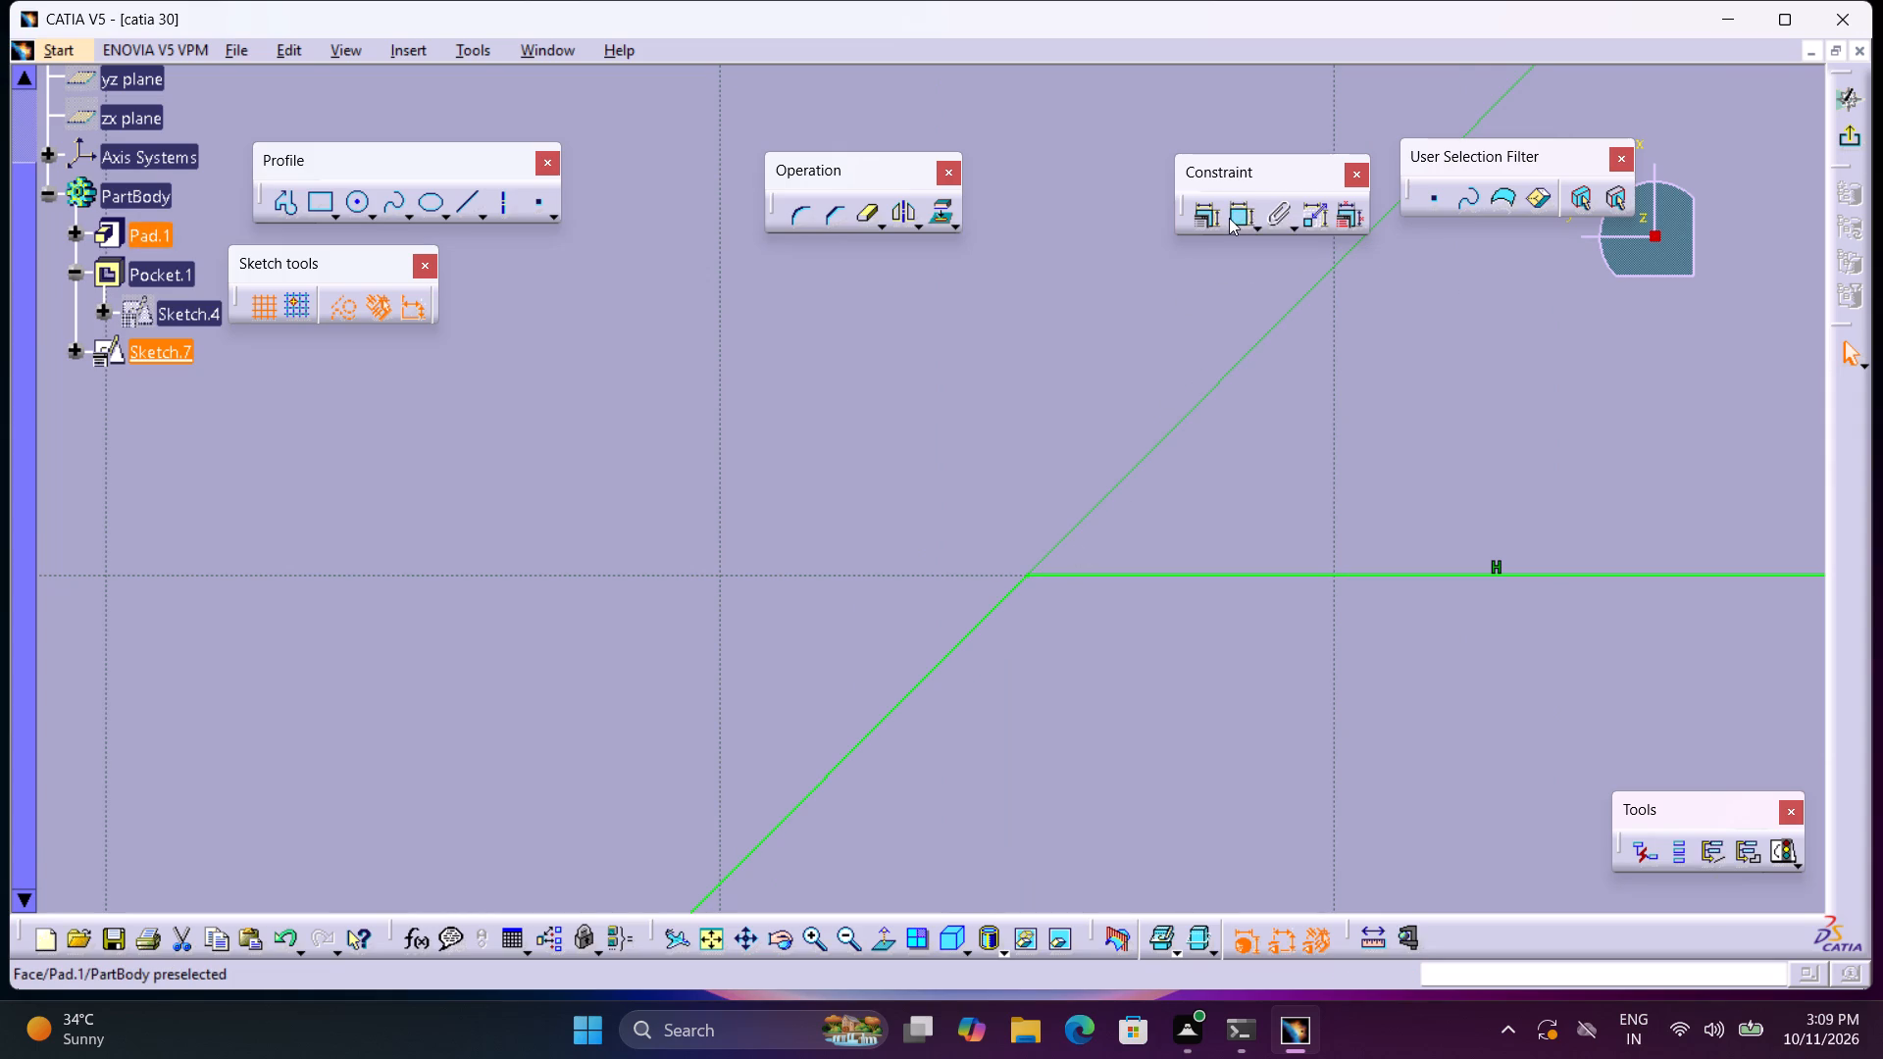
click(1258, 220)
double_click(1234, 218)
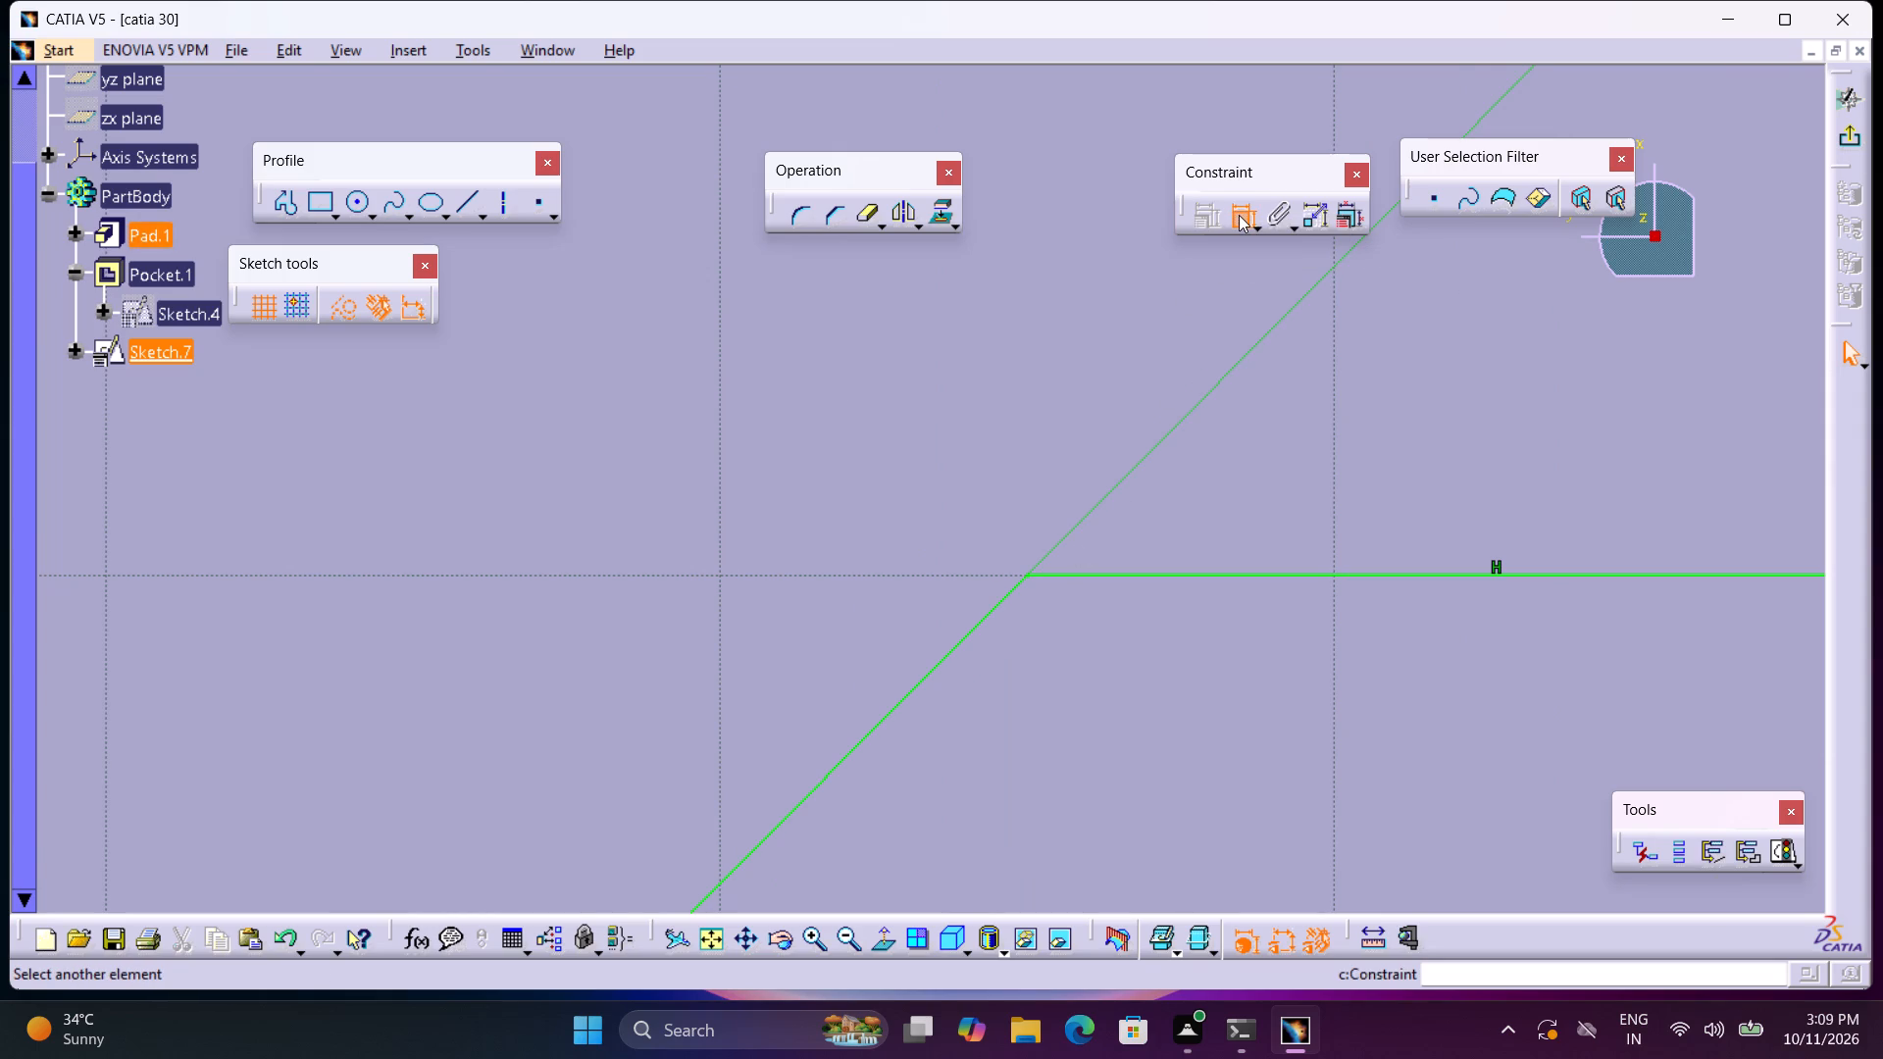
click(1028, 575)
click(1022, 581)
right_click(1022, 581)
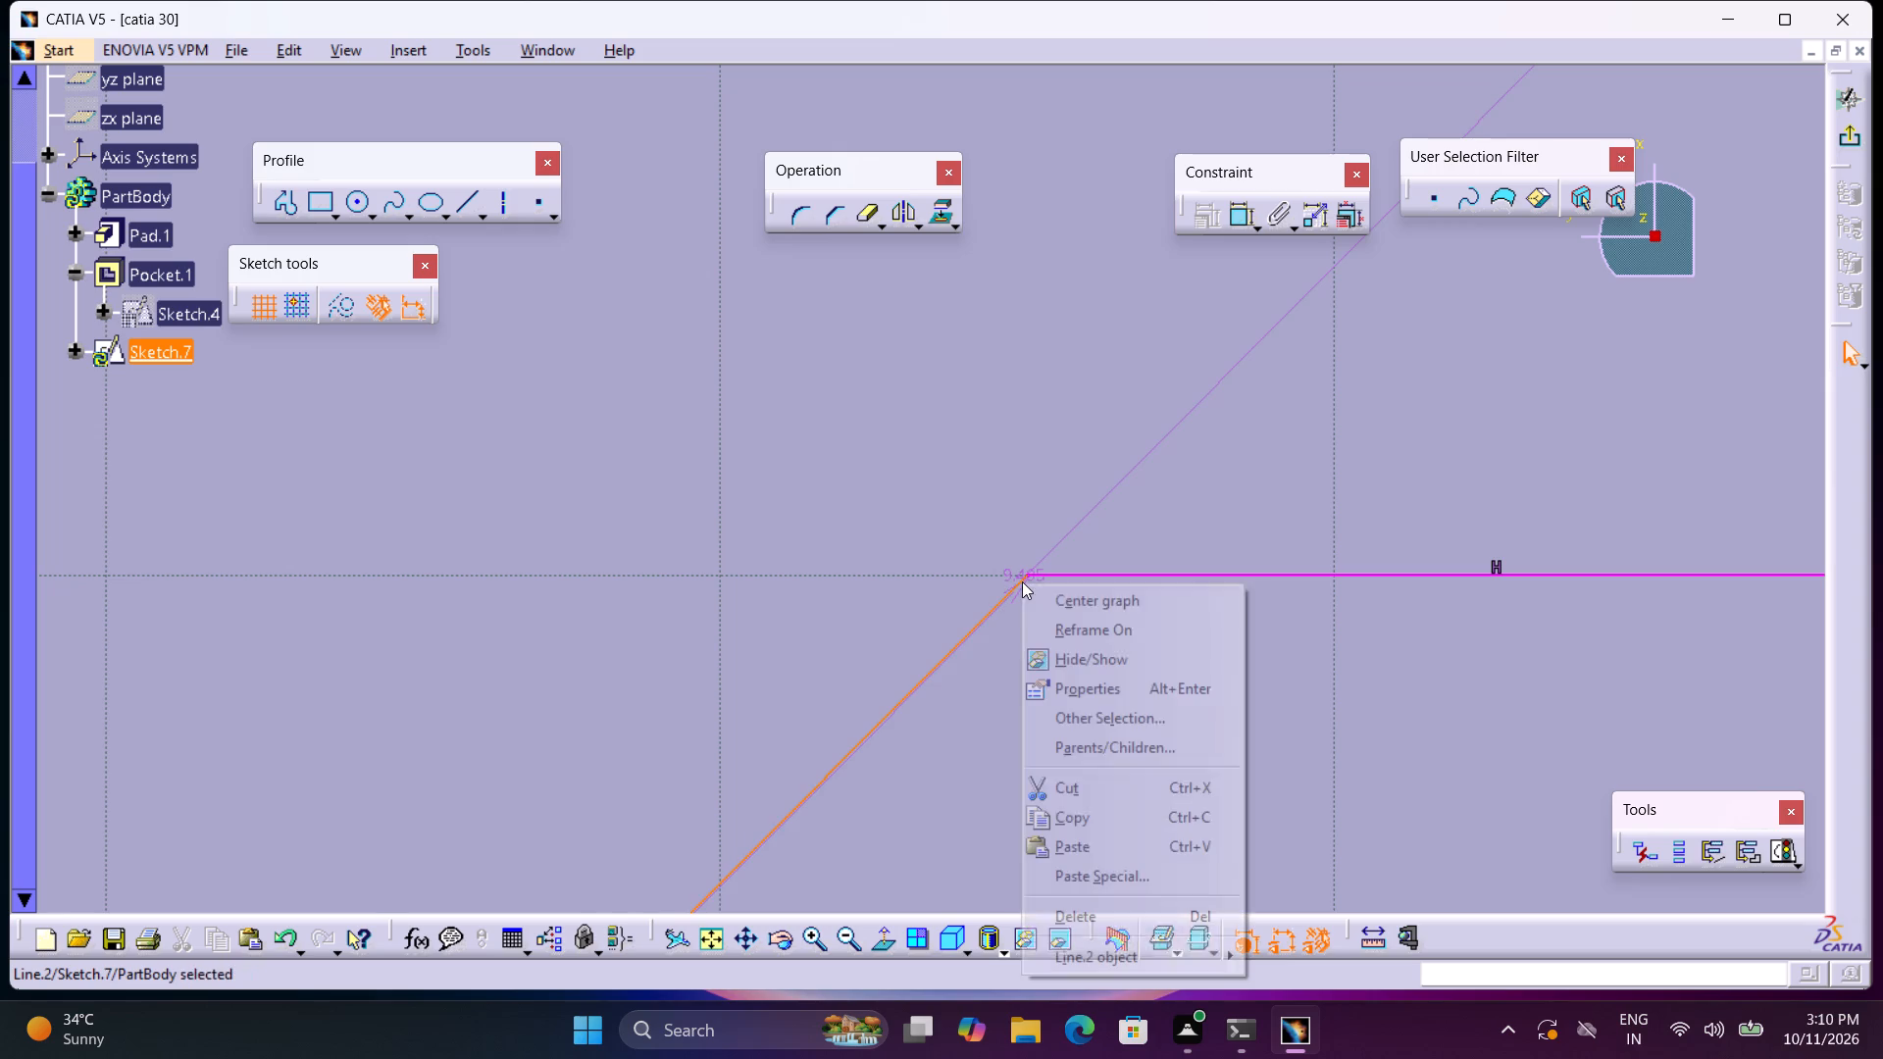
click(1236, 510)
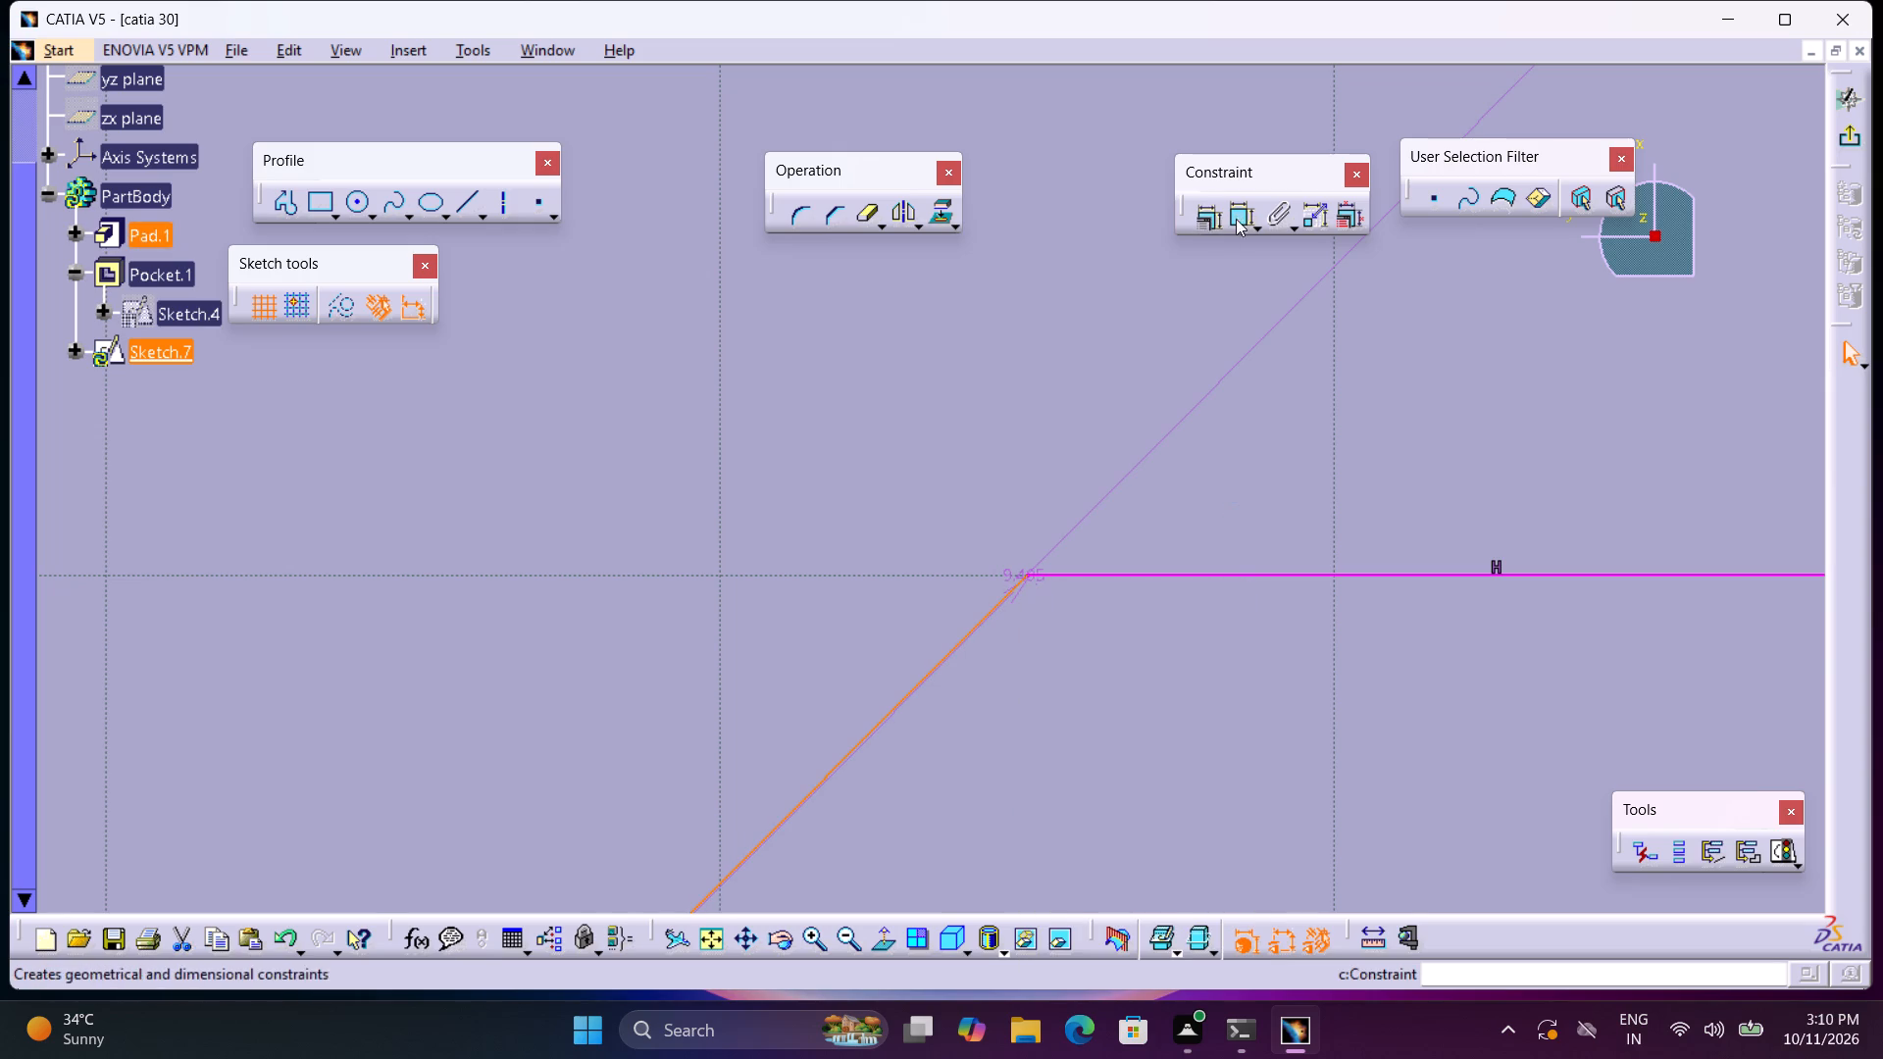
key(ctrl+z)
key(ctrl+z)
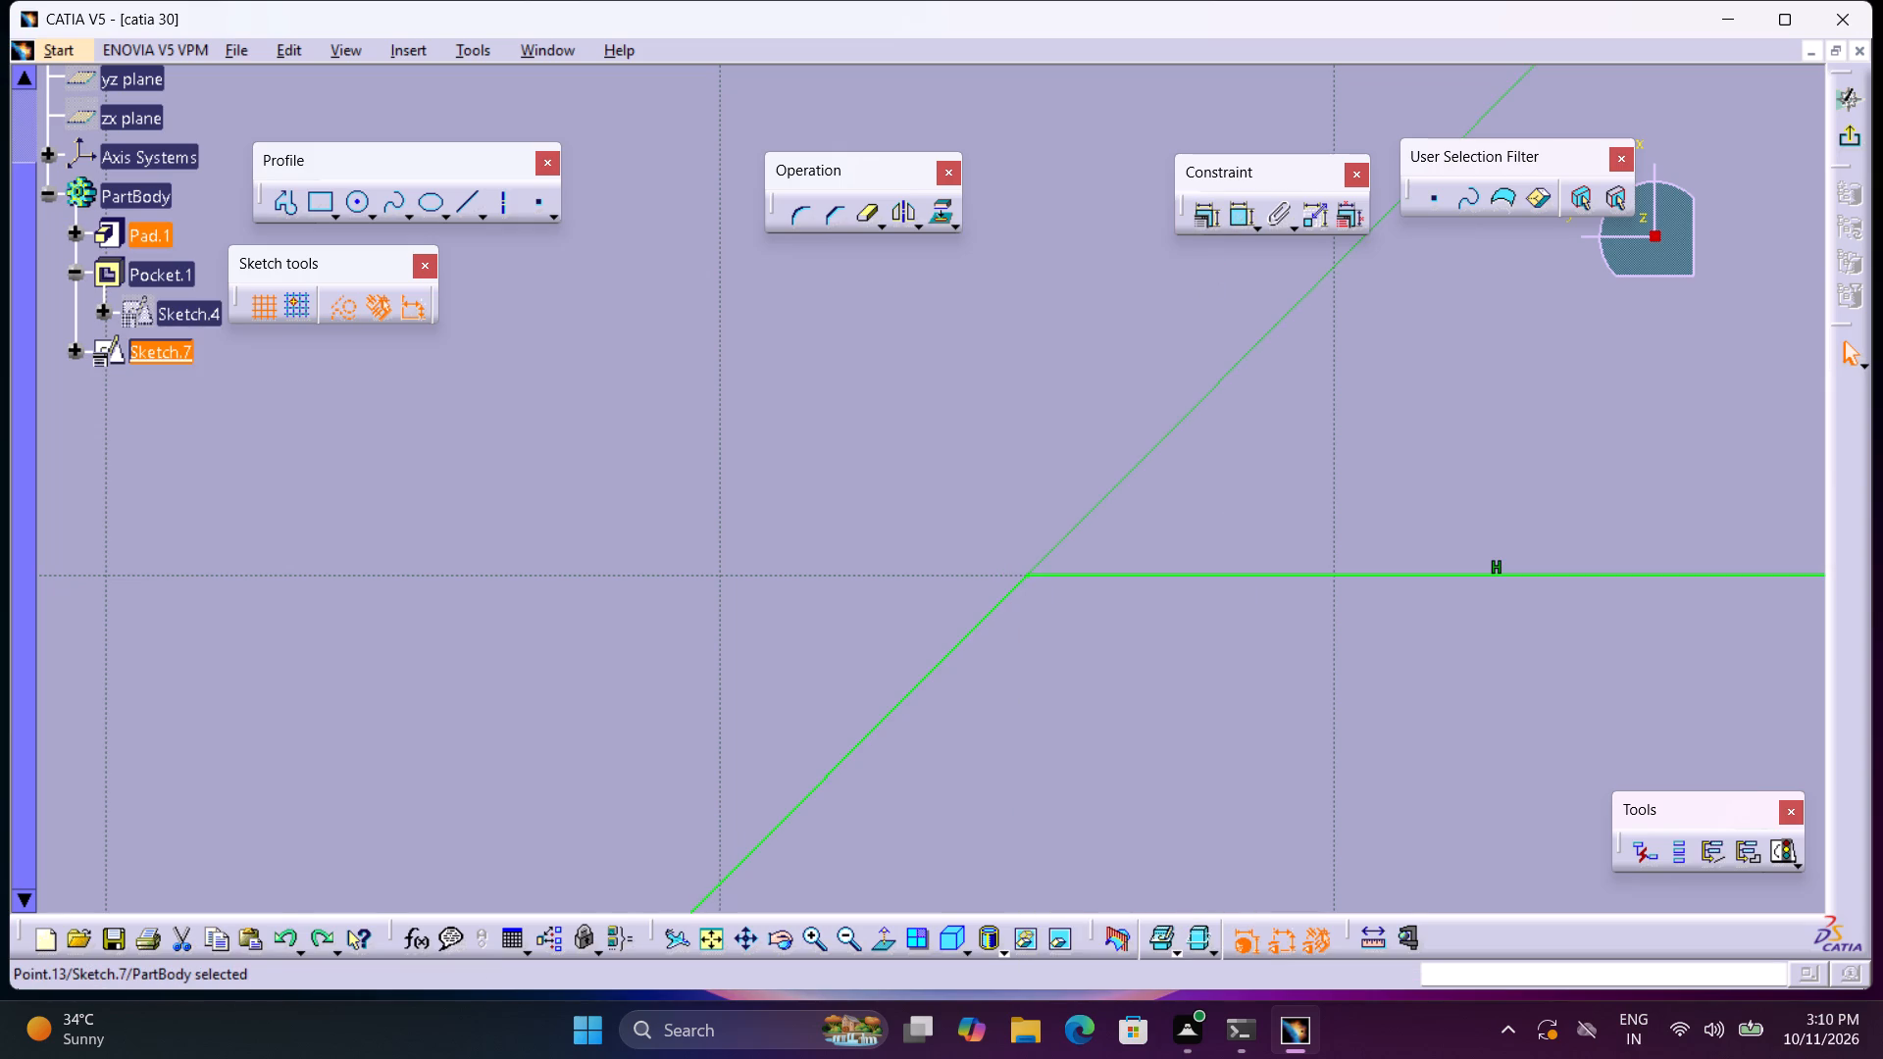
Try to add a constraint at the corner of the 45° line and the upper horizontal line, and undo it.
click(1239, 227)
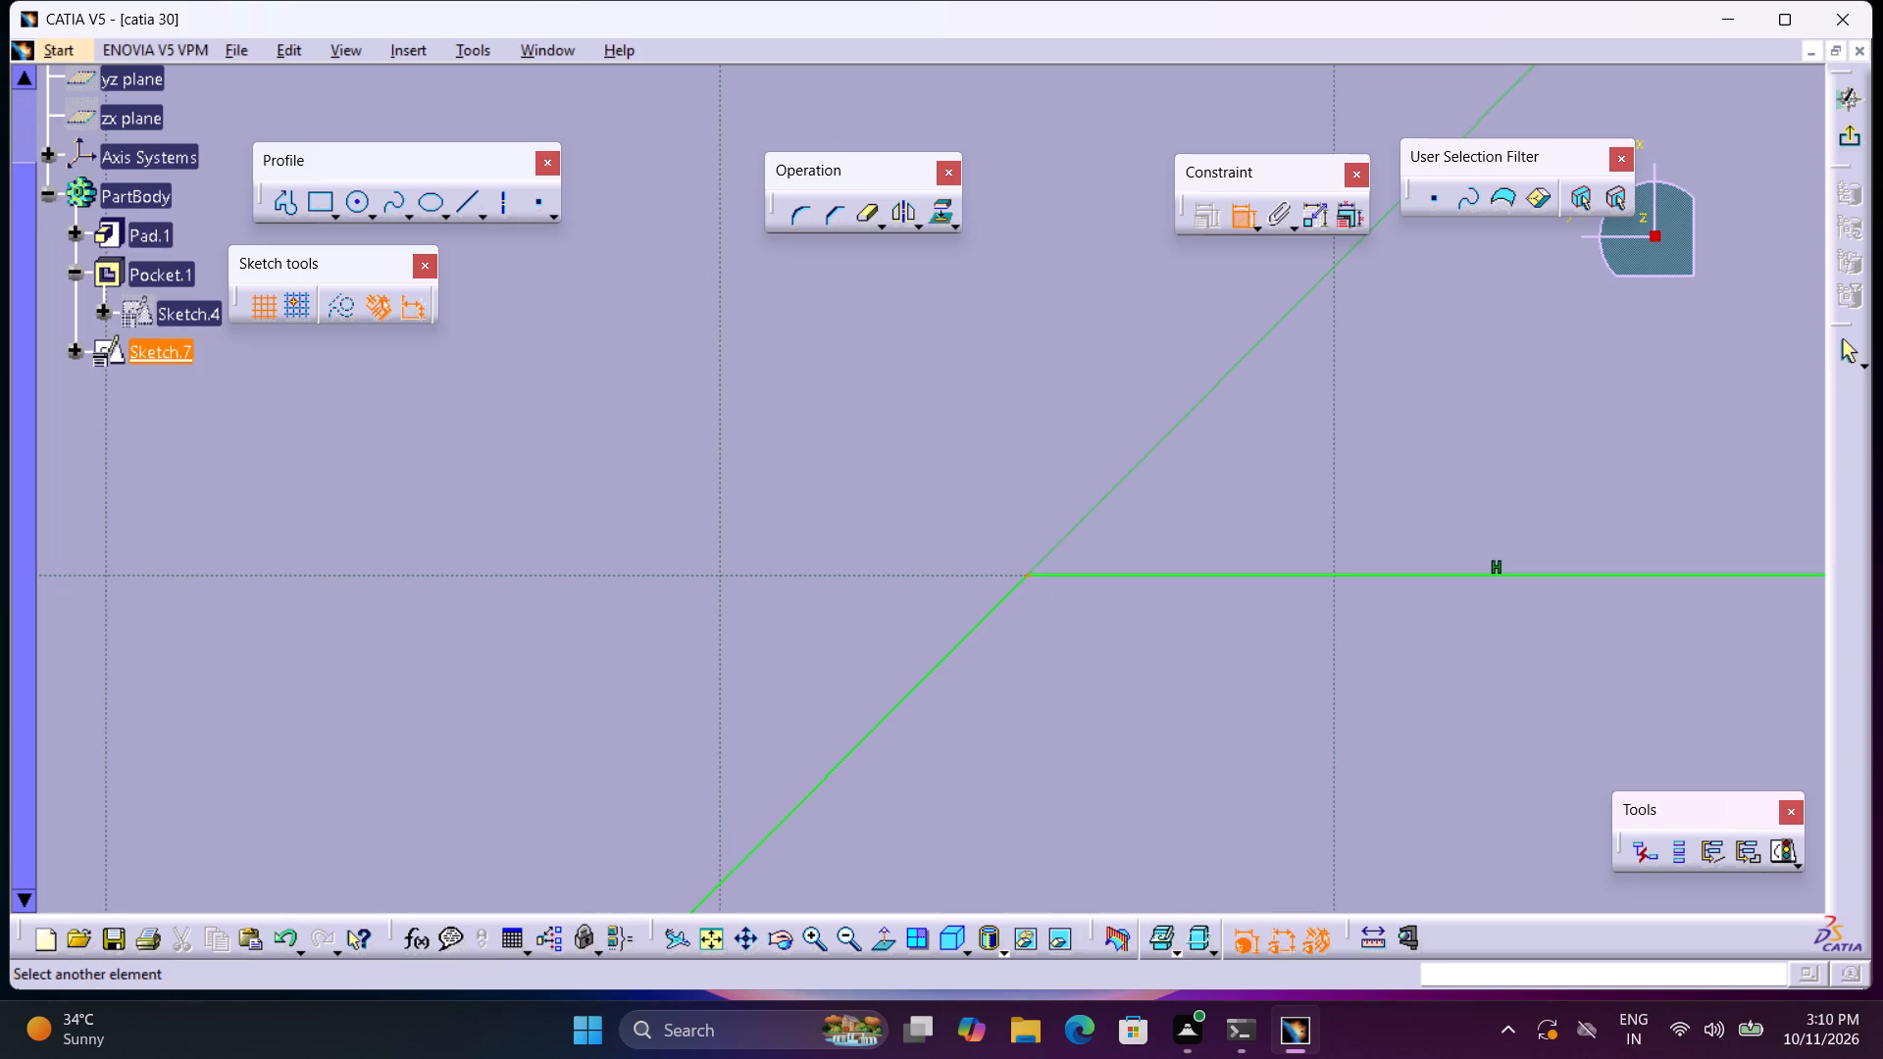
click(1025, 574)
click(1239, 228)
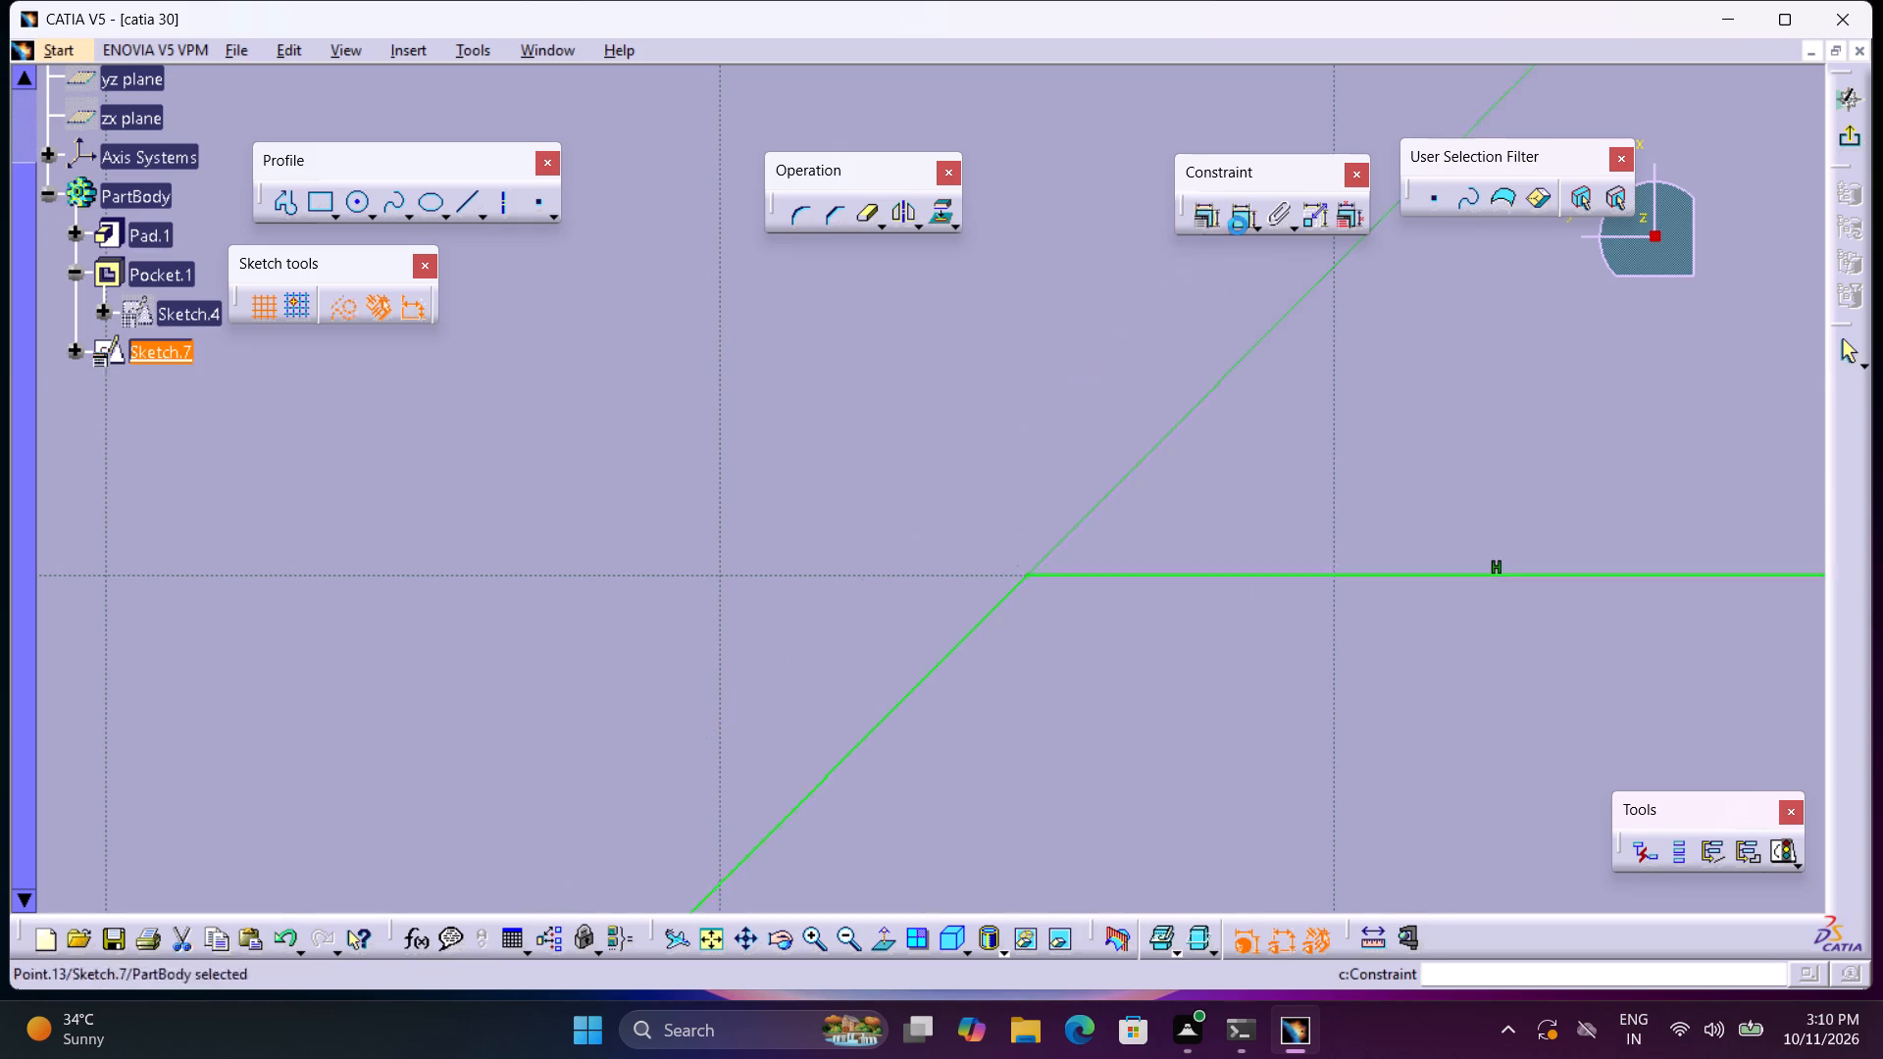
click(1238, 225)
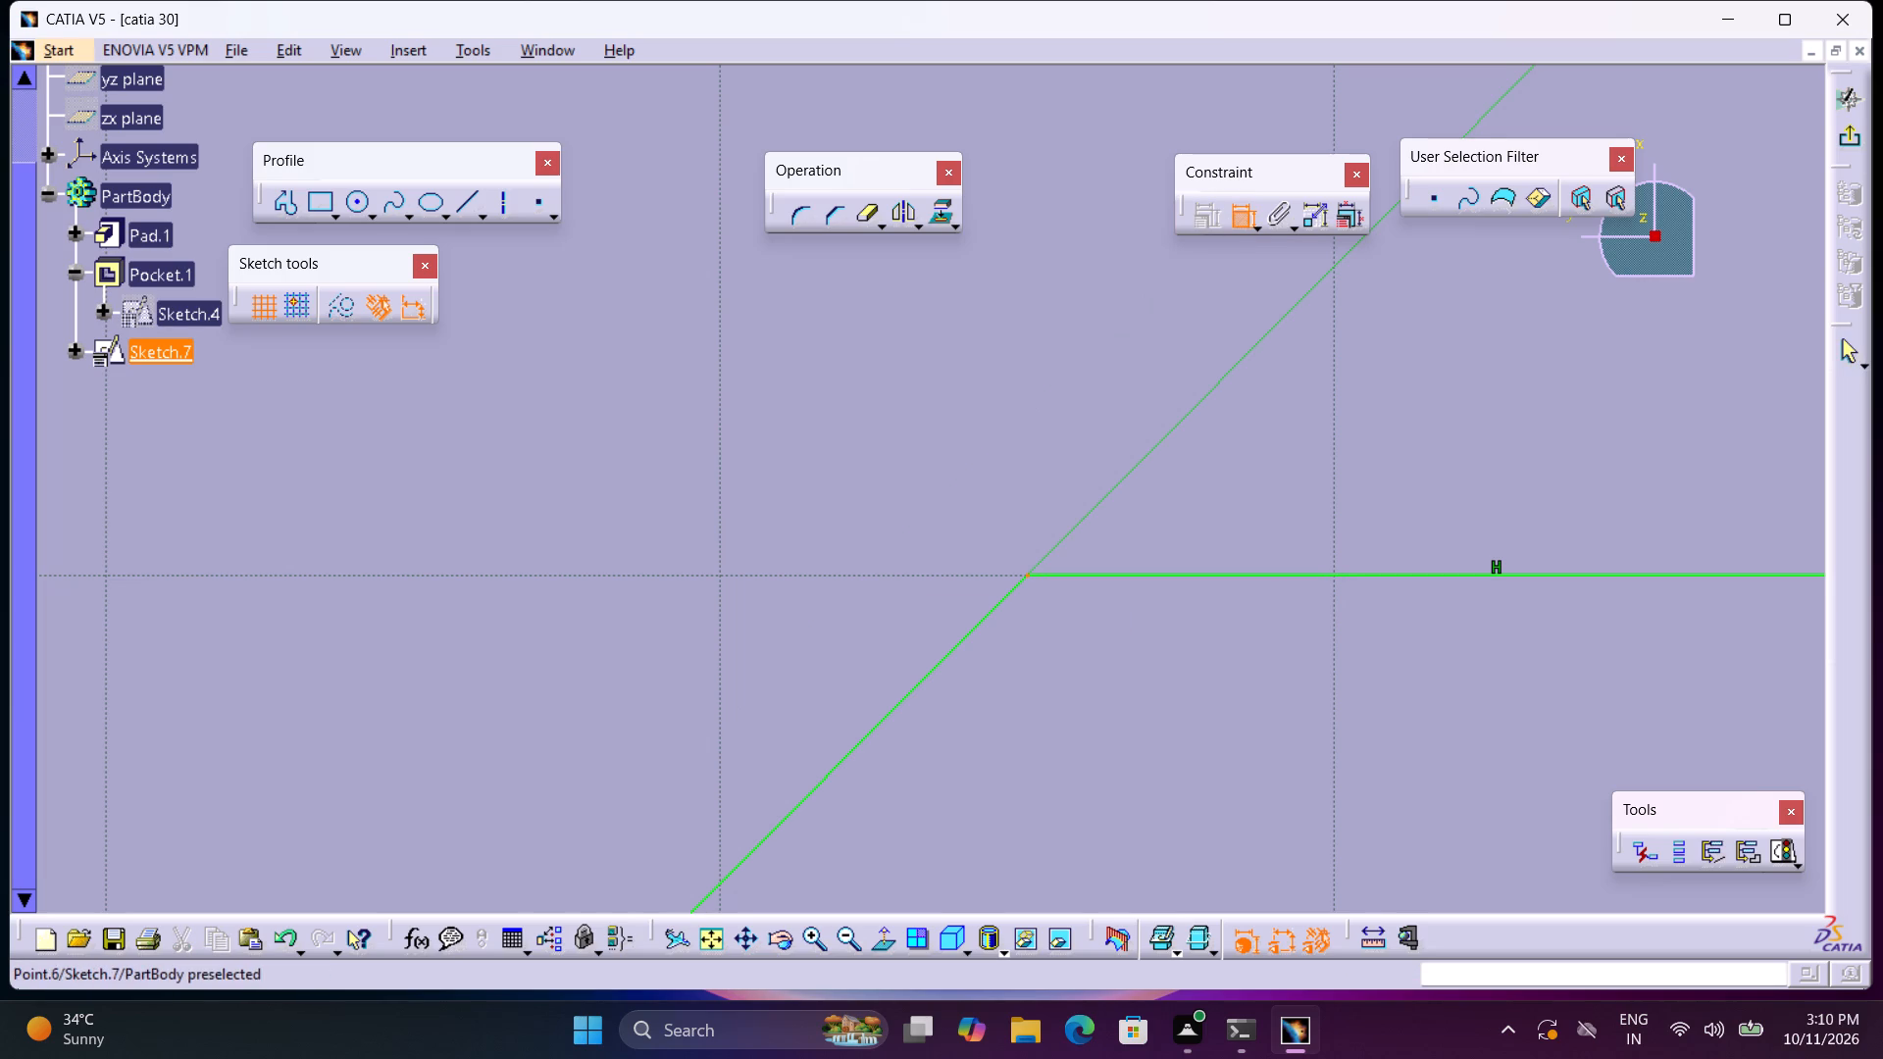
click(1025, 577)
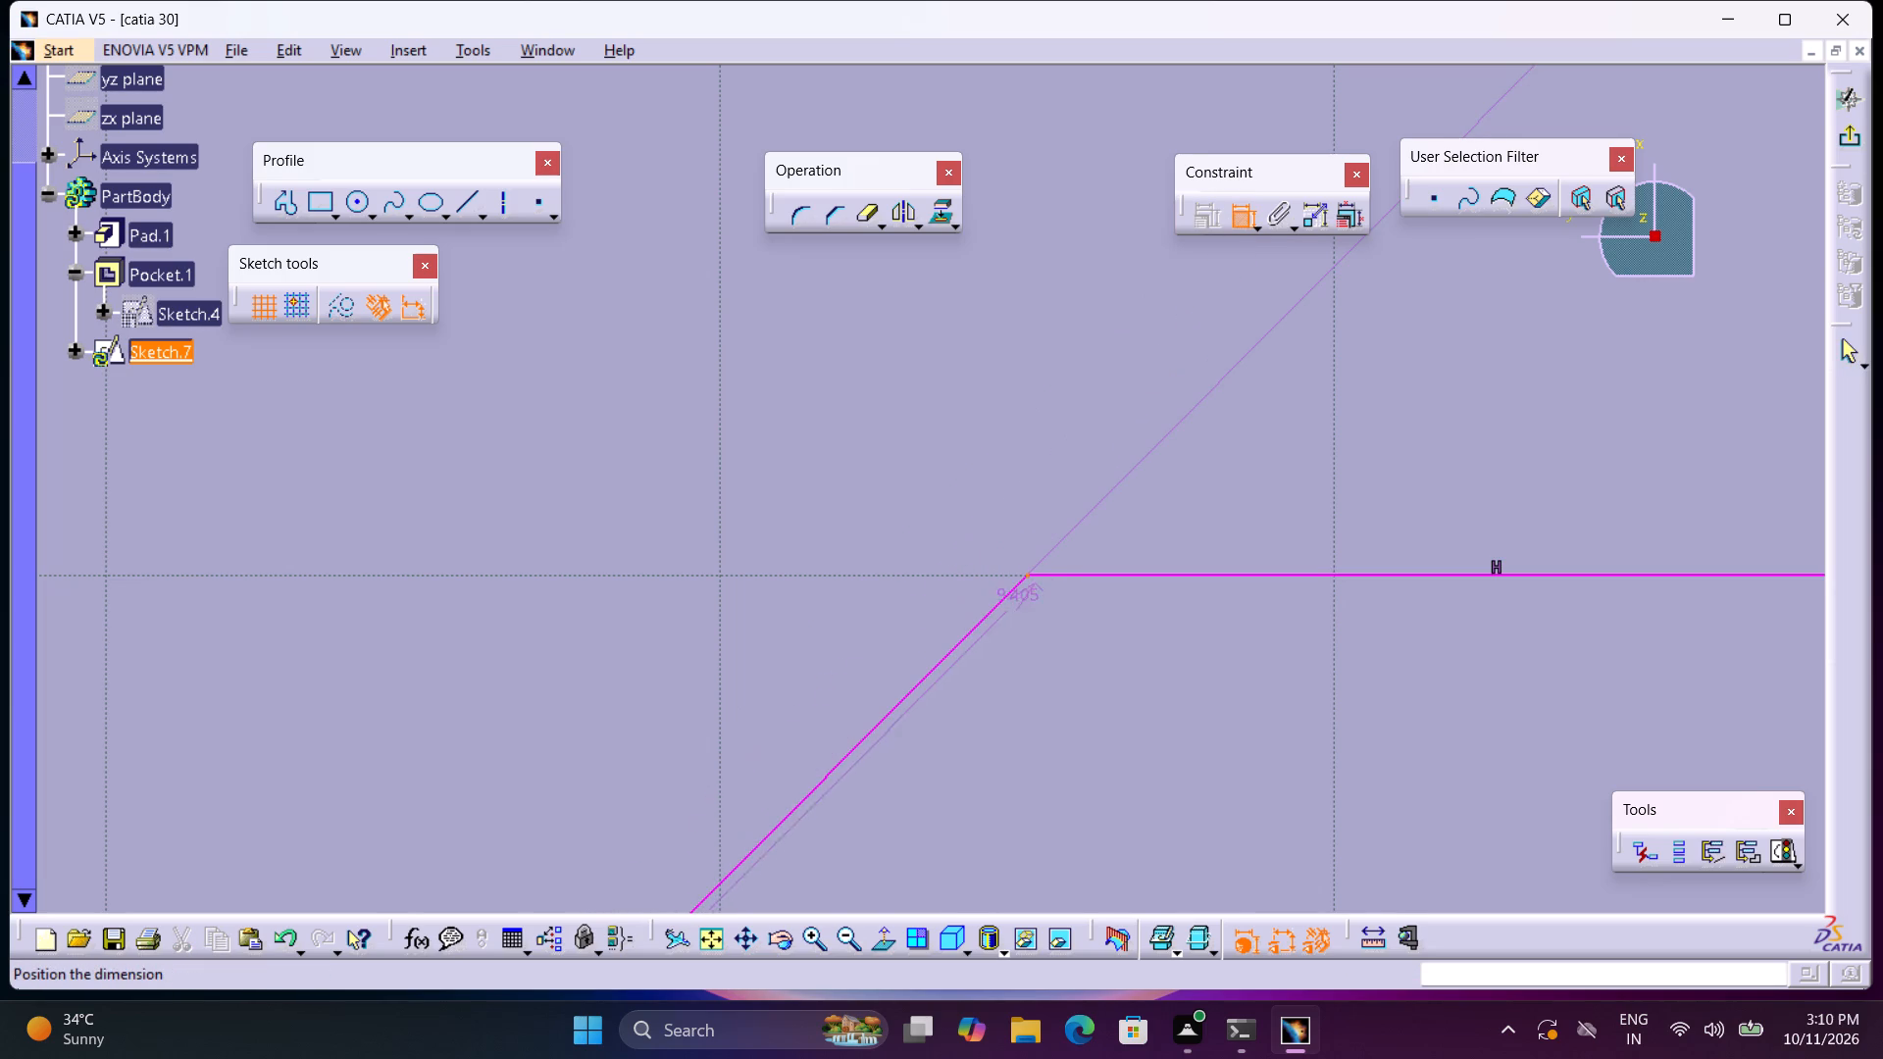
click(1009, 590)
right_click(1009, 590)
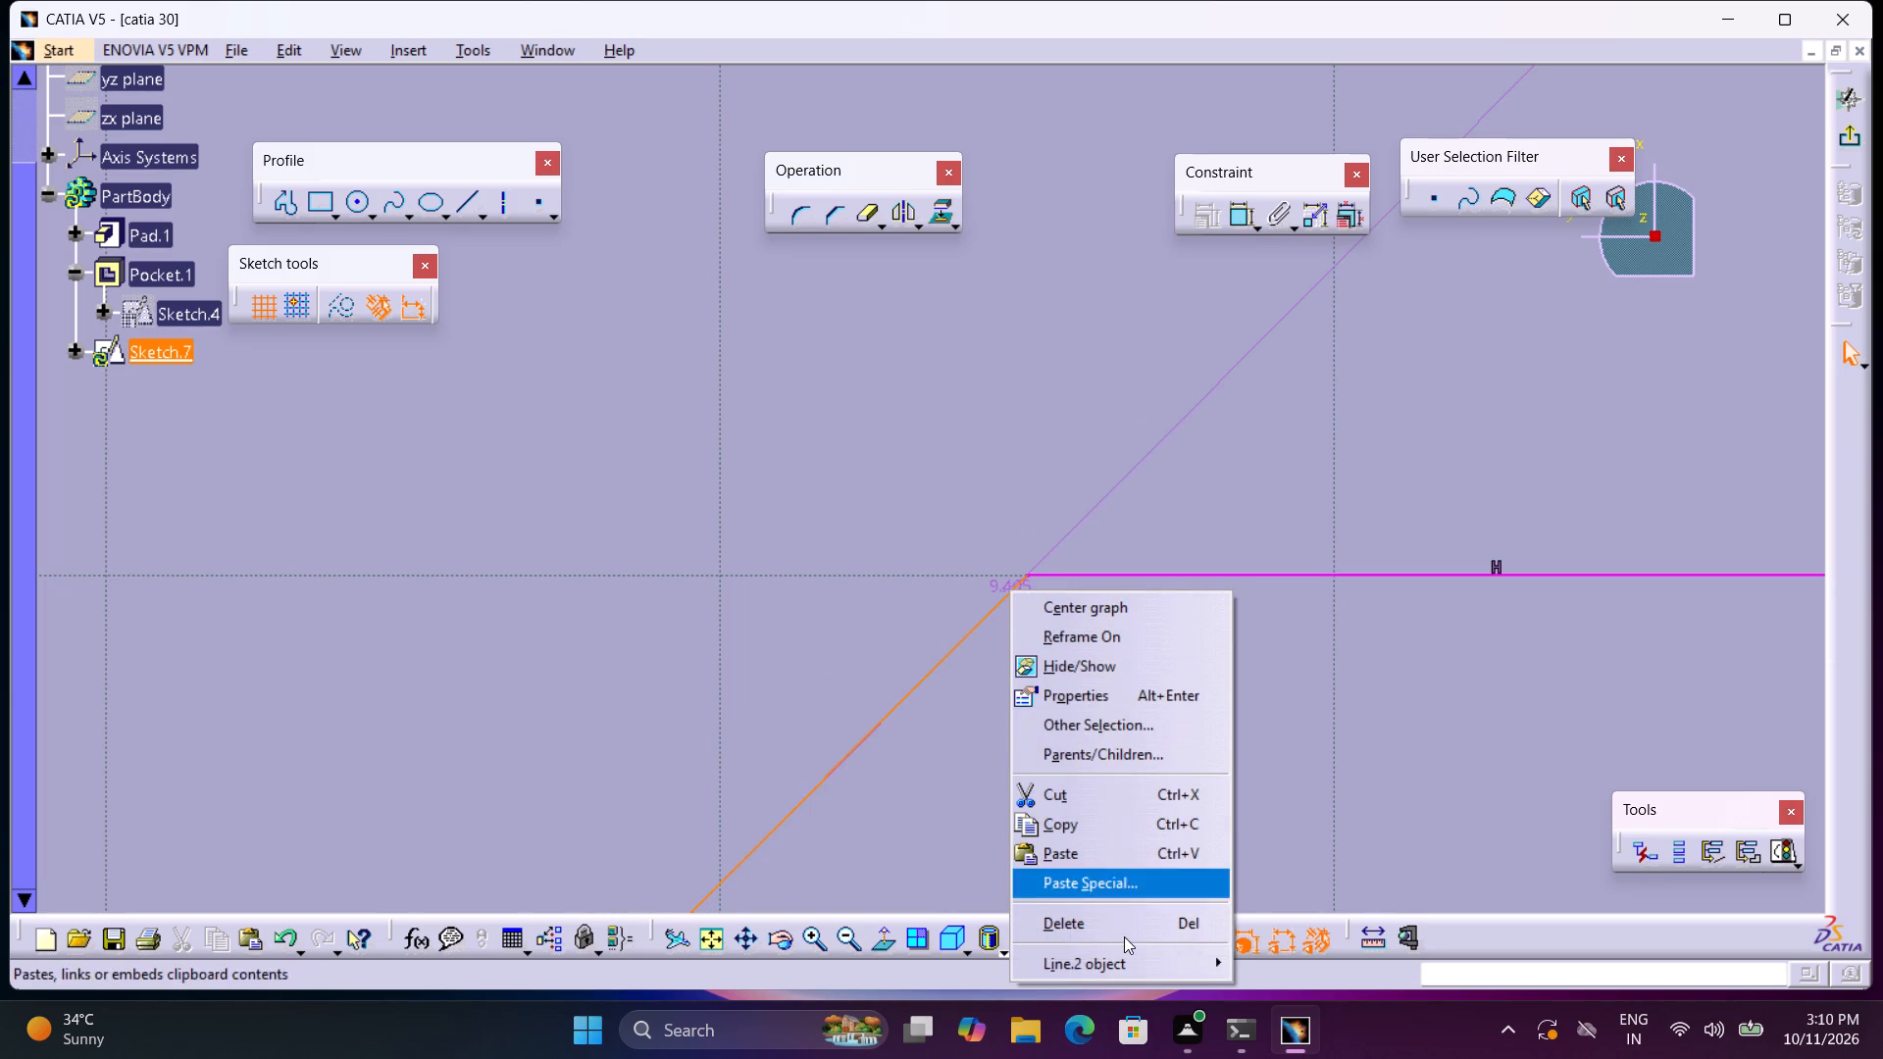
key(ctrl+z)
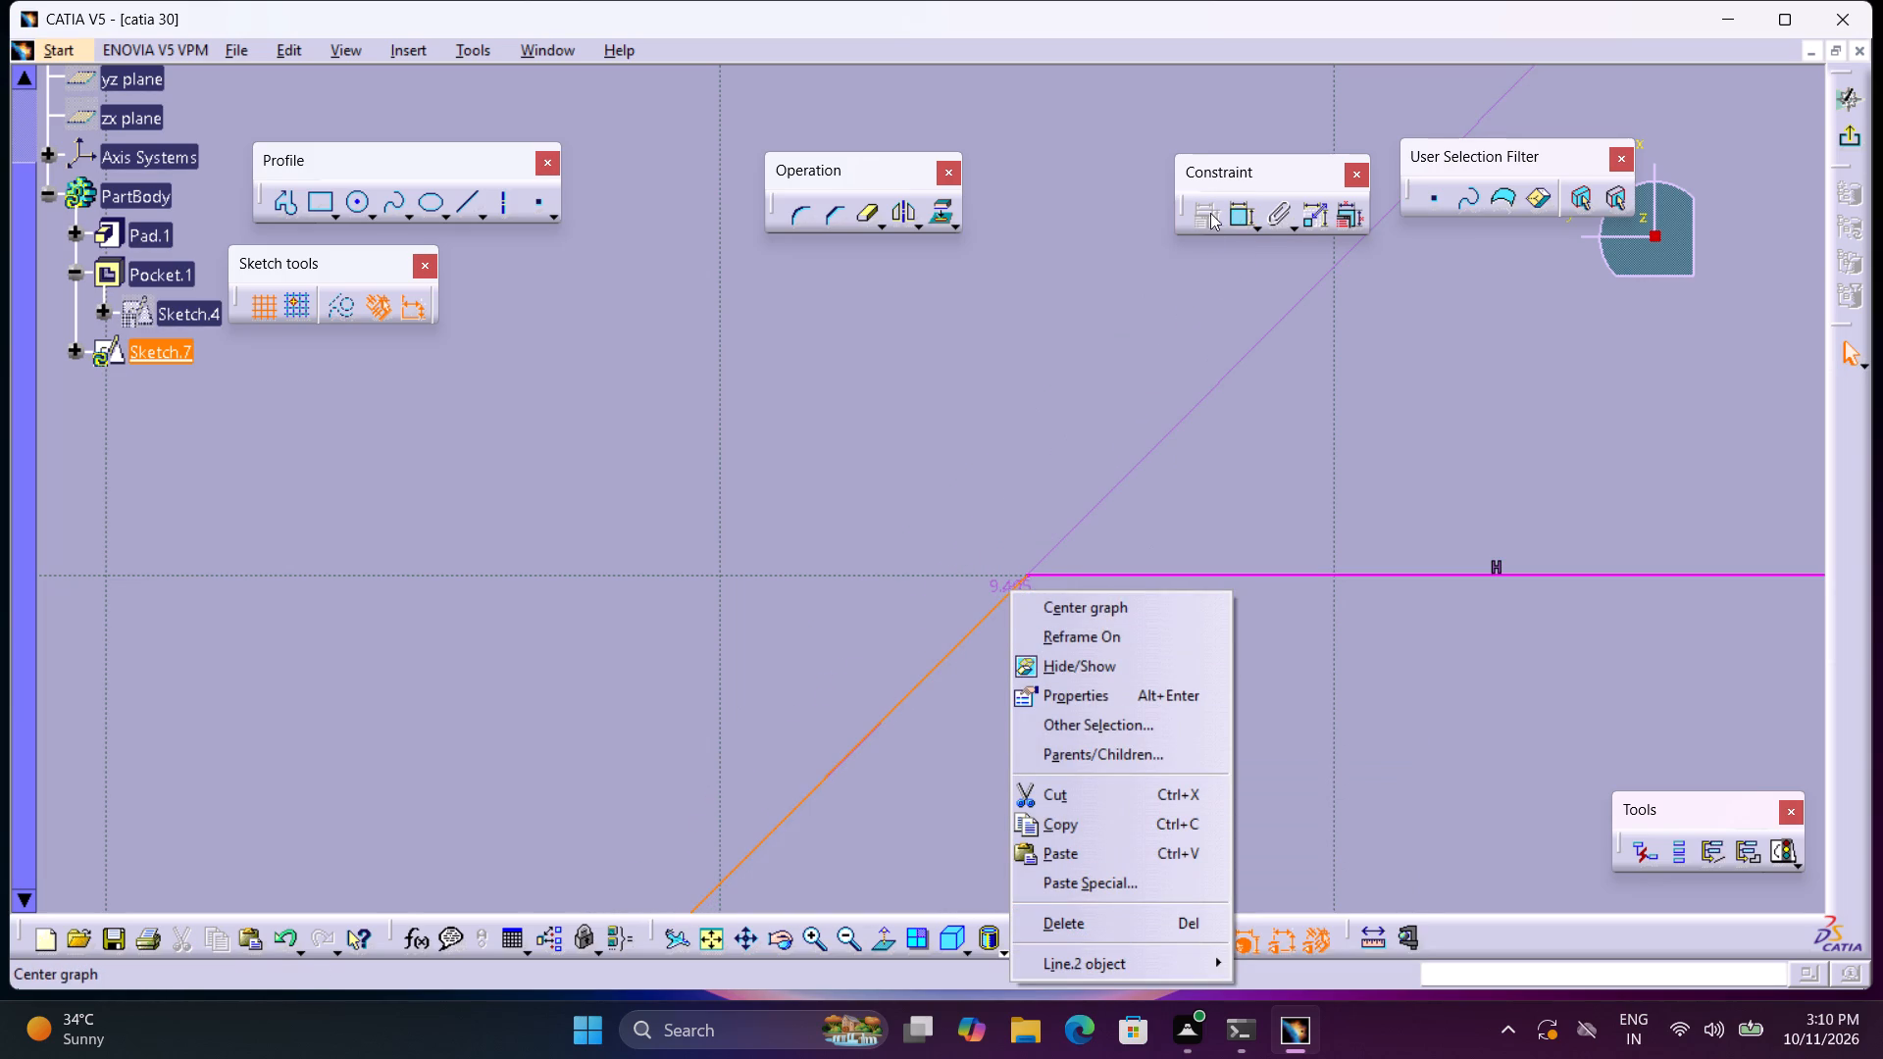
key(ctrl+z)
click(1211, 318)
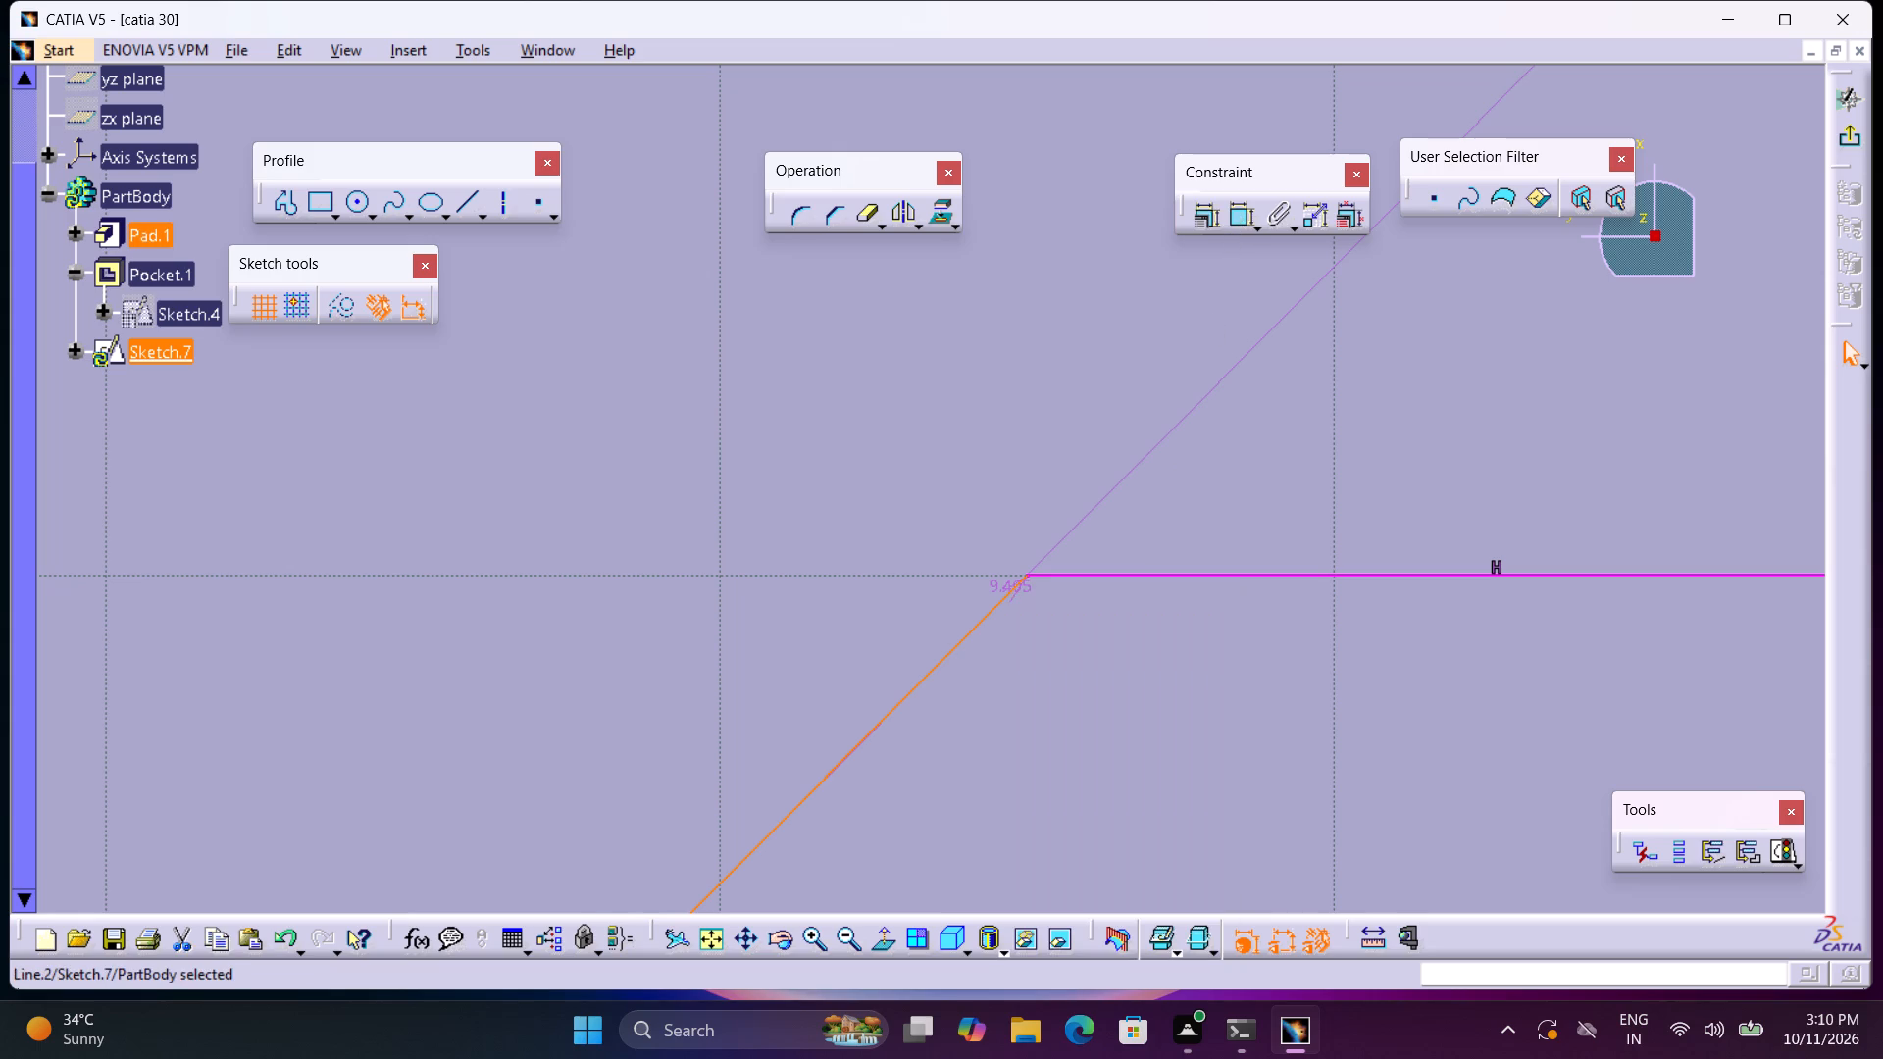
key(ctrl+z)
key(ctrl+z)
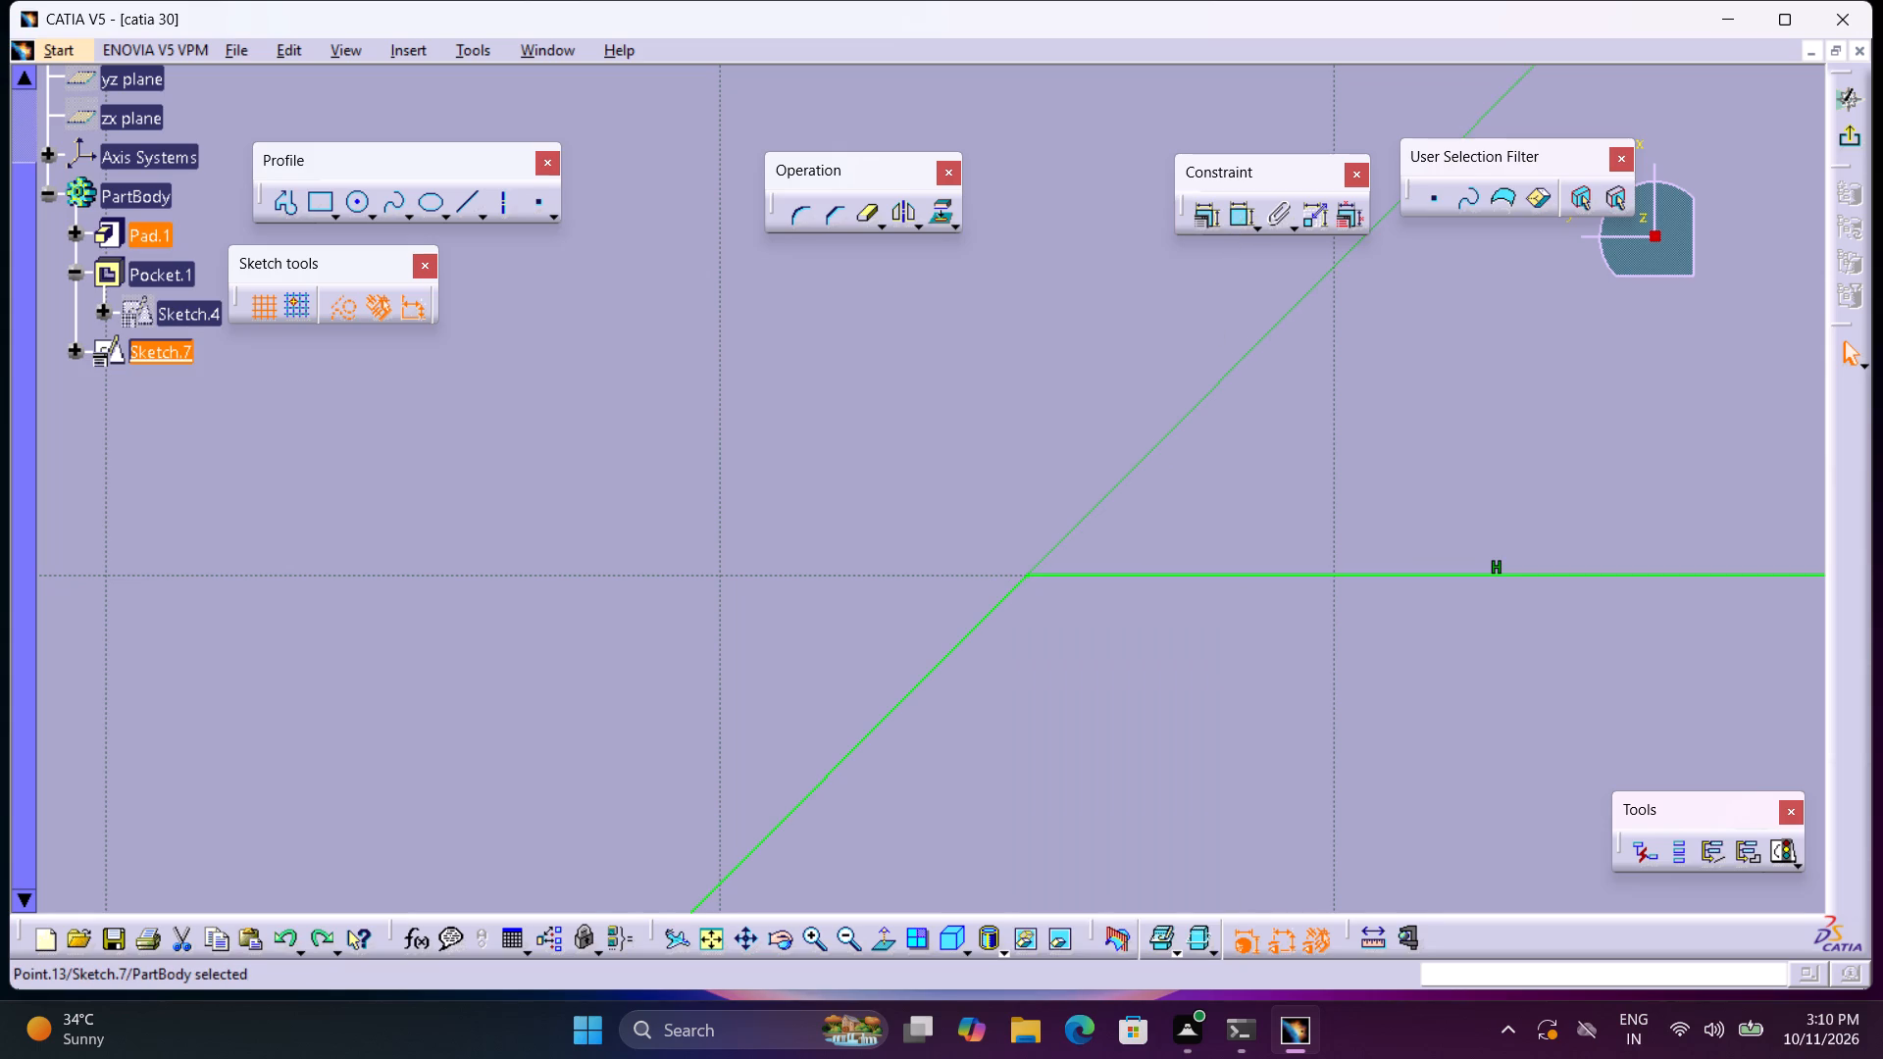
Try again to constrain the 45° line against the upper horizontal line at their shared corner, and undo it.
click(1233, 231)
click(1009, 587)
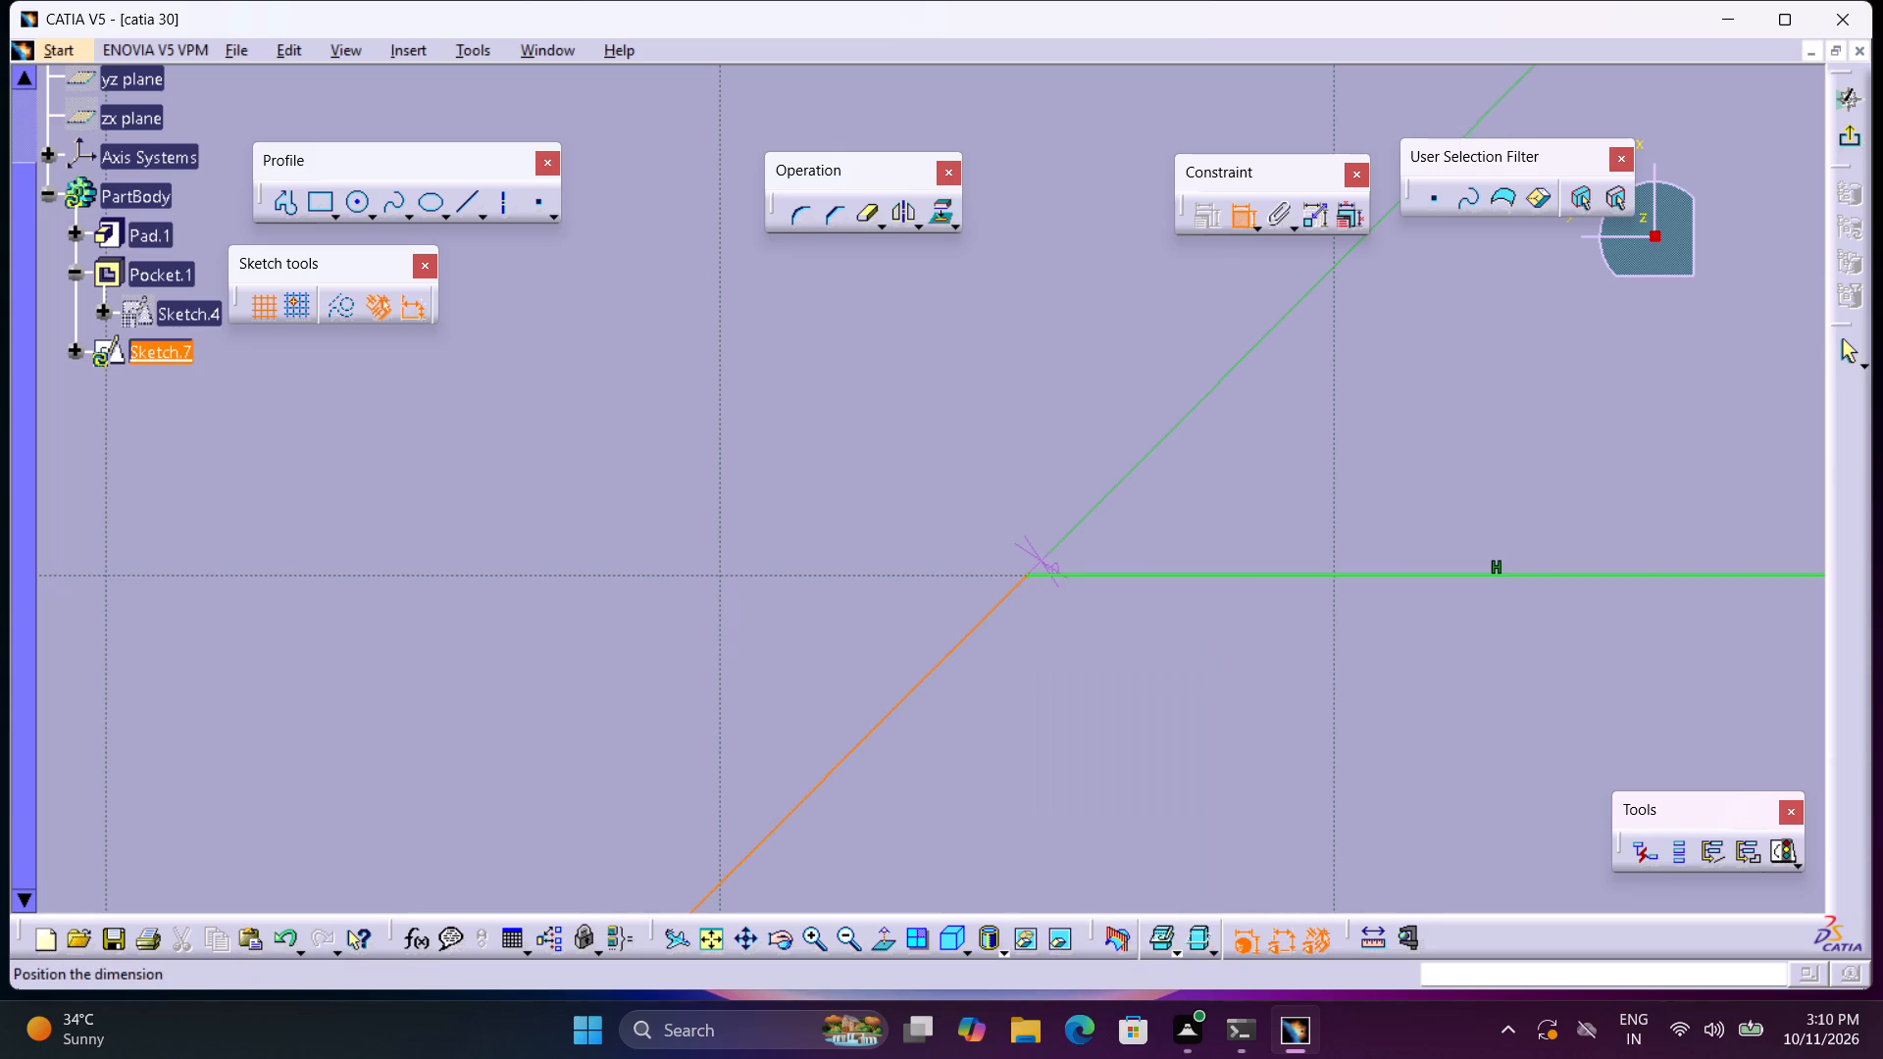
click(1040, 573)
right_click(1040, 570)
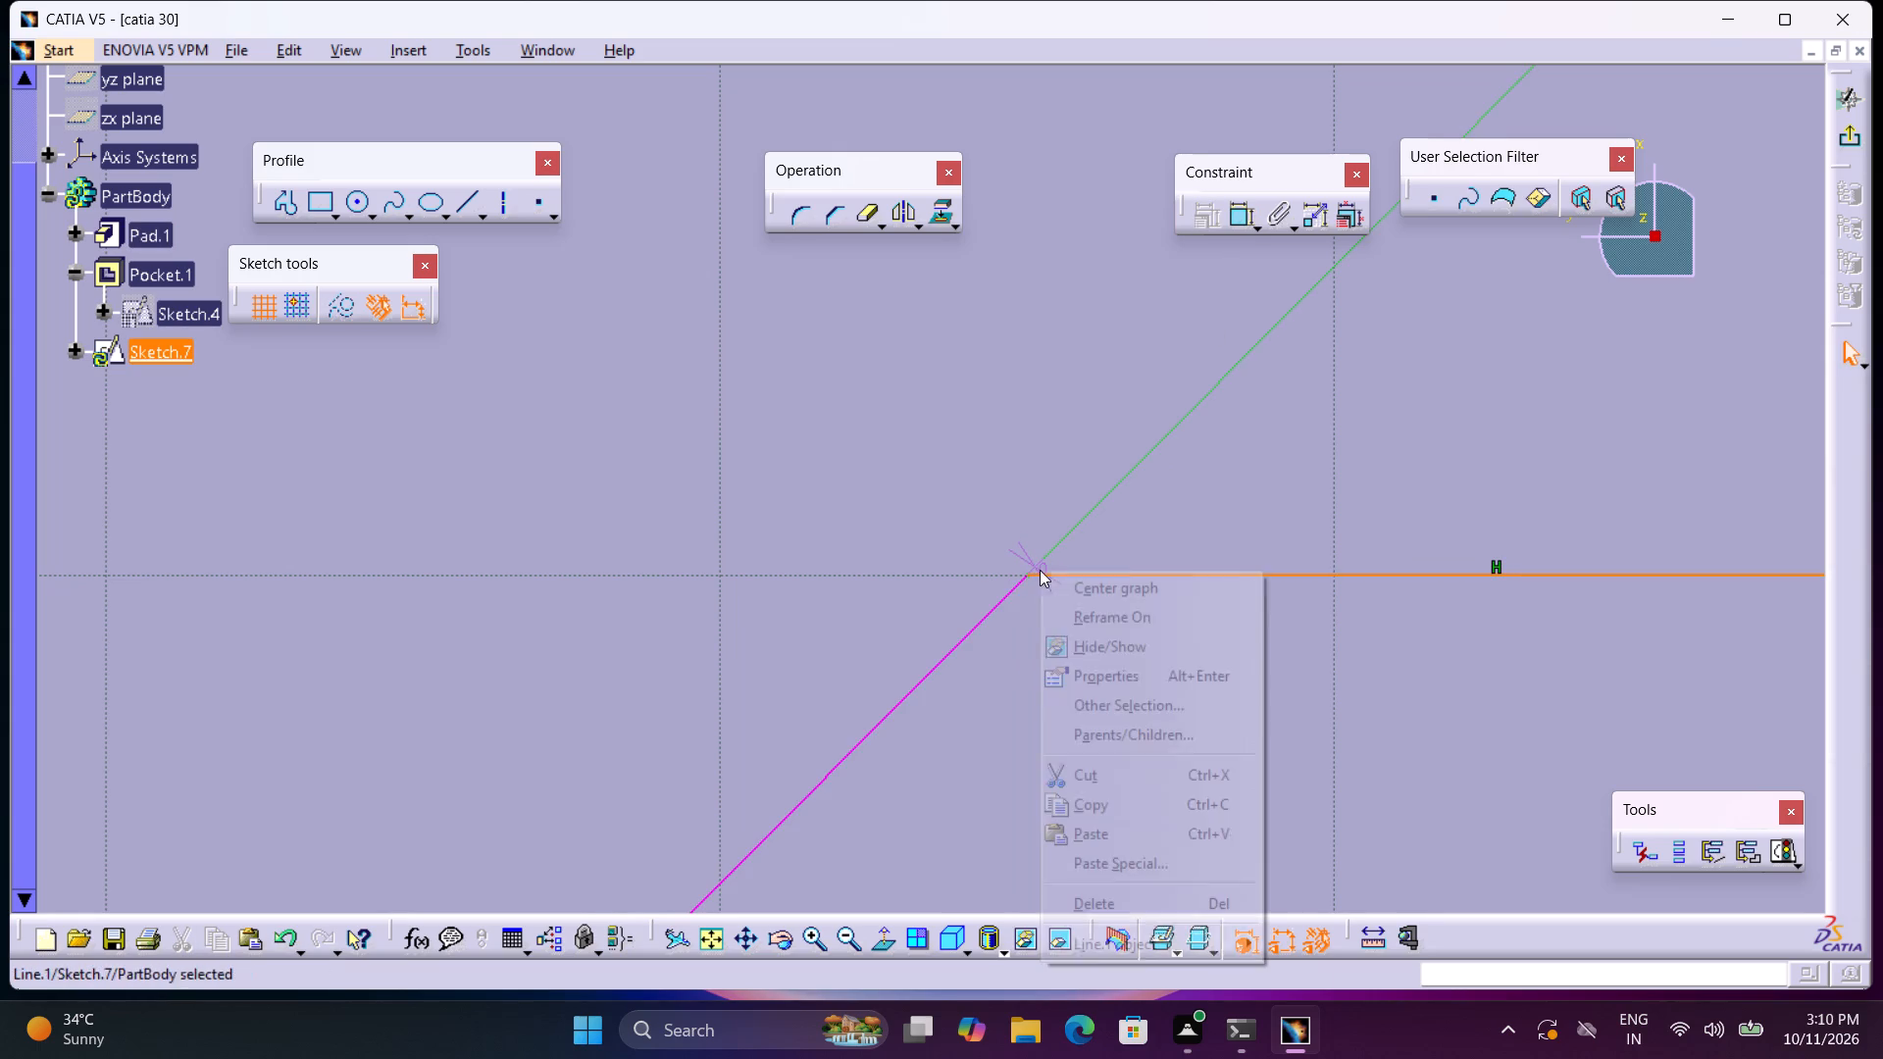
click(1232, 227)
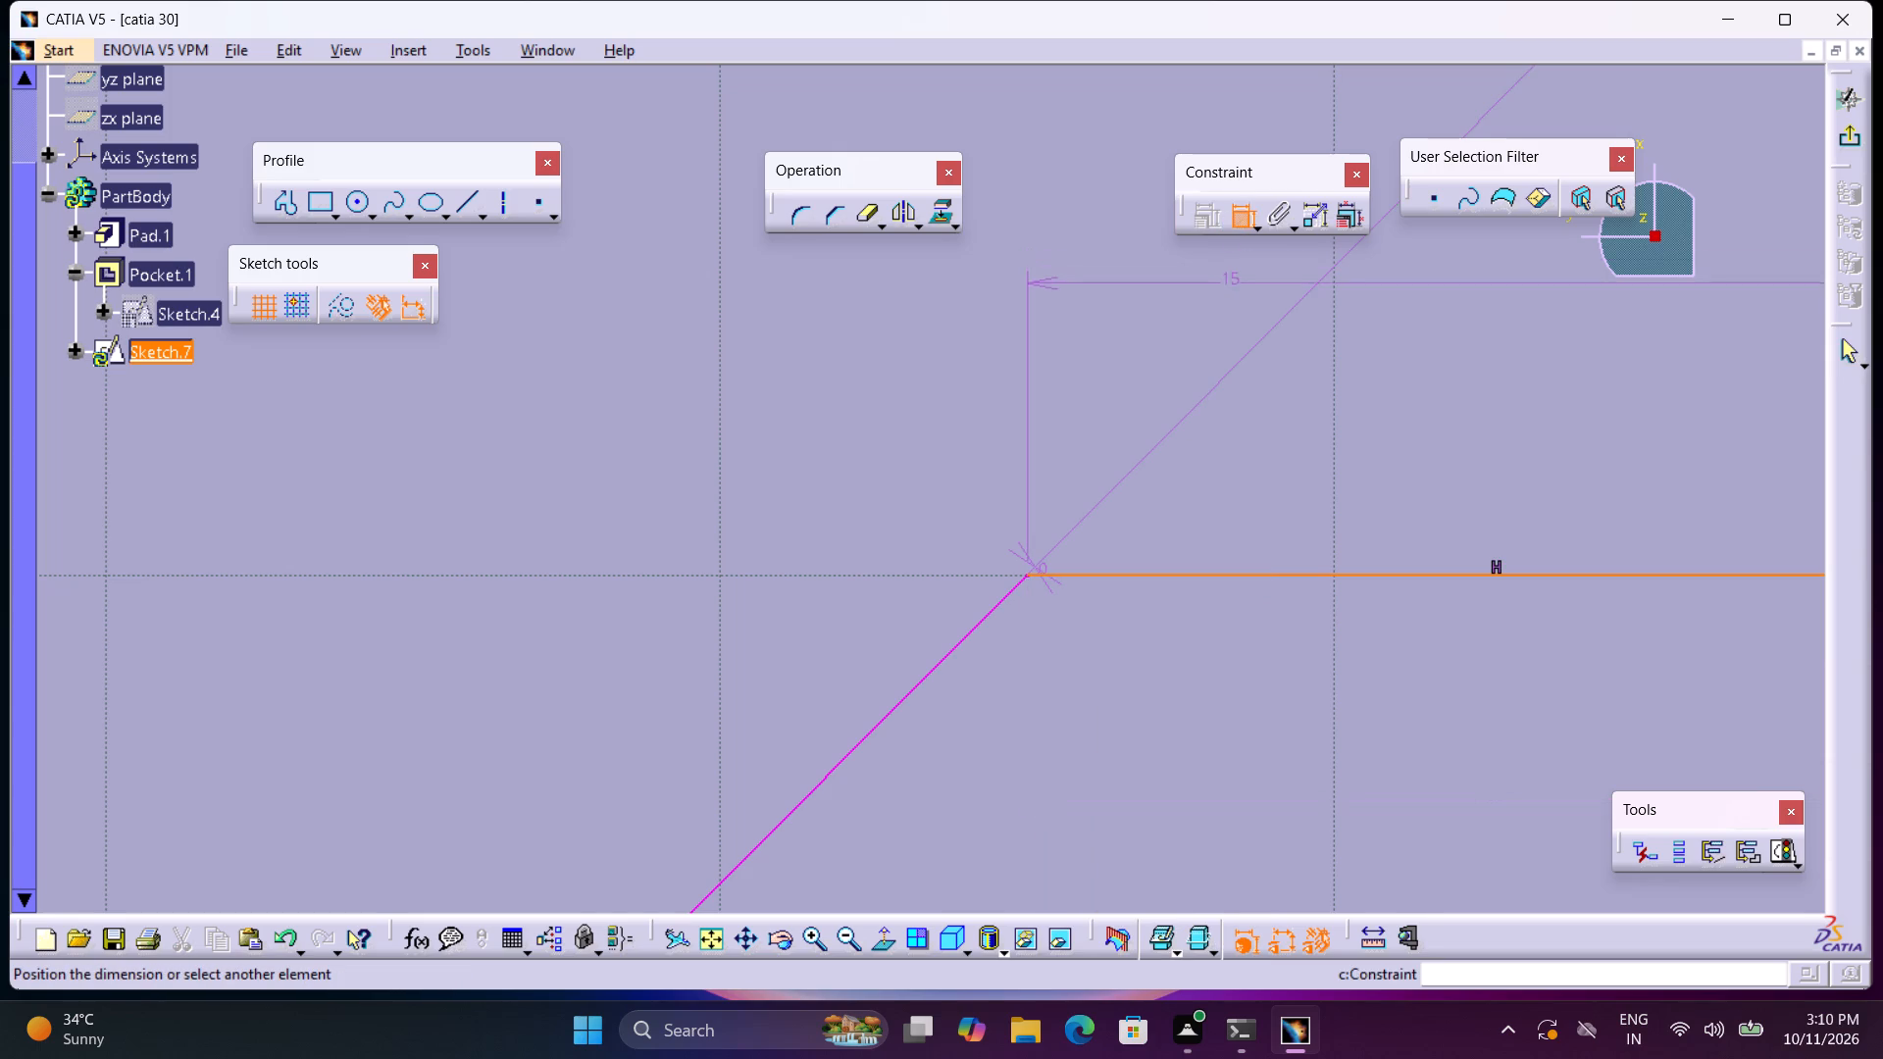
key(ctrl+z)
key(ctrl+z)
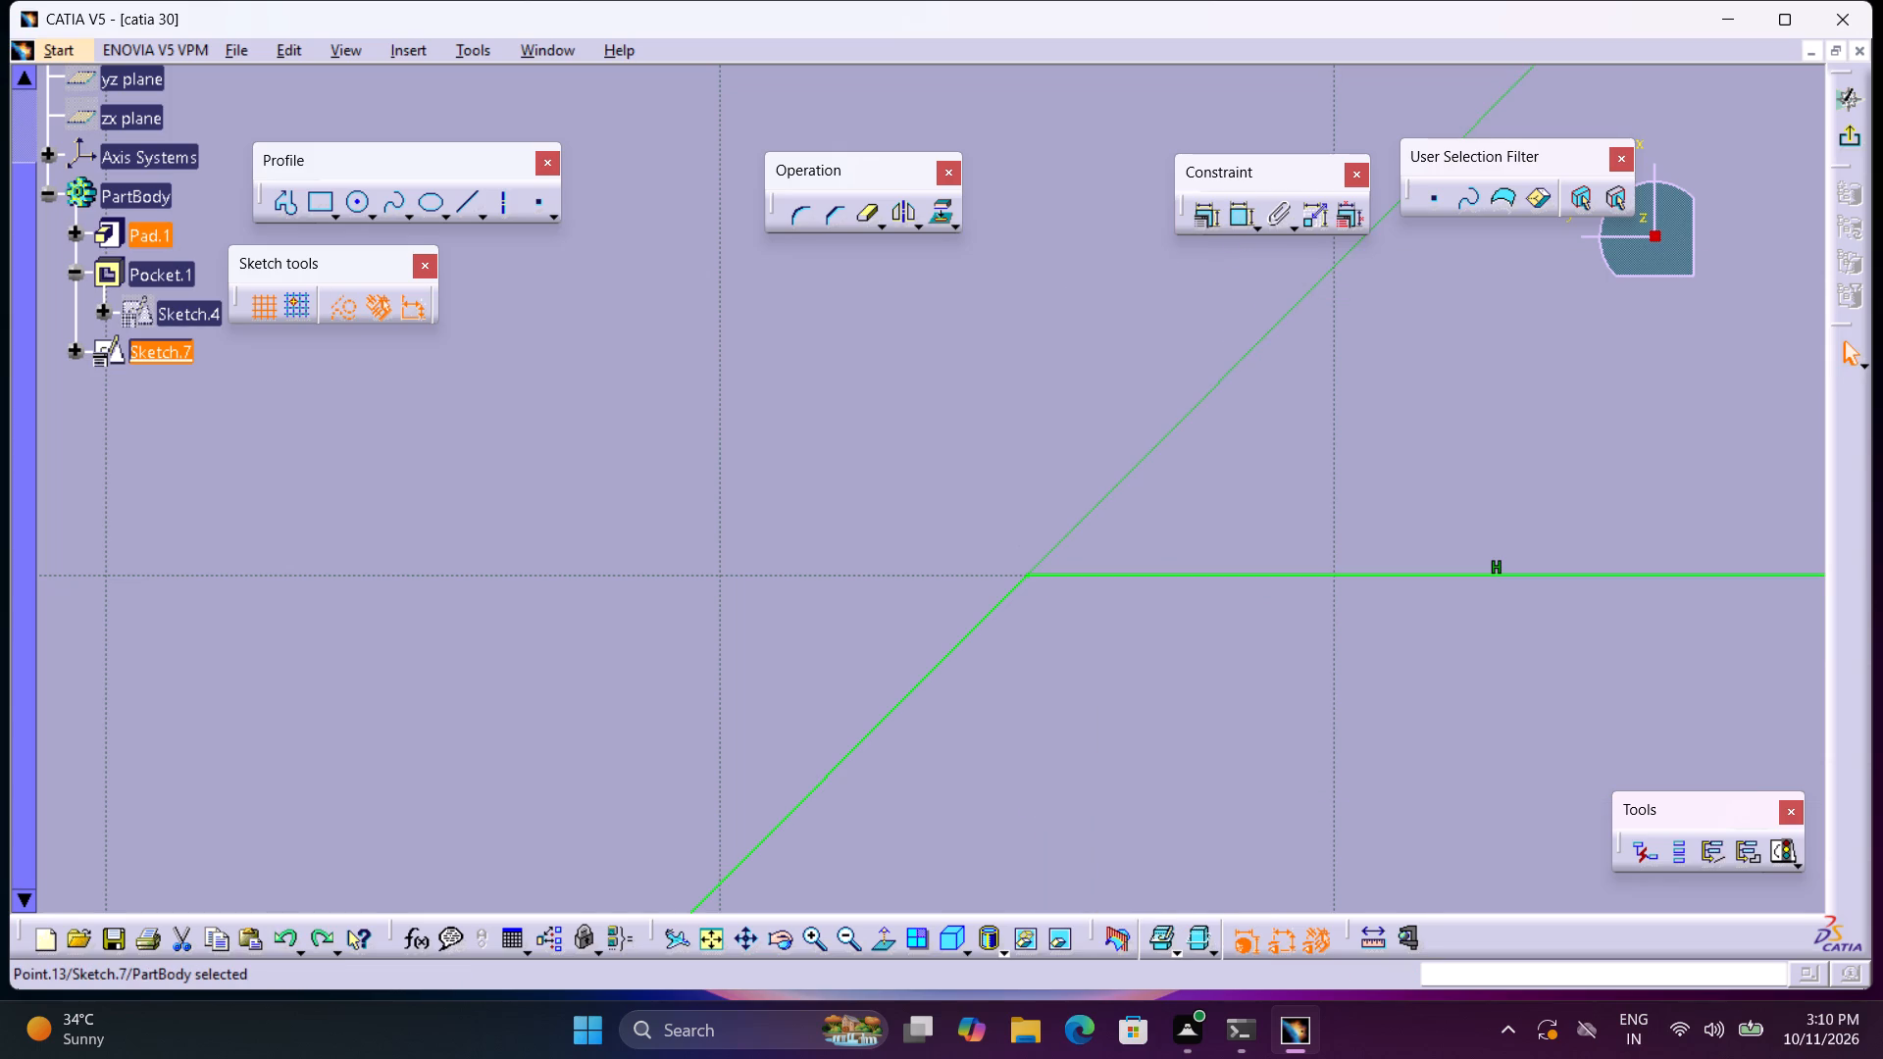
Add a coincidence constraint between the upper horizontal line's endpoint on the plate edge and the vertical line along that edge.
middle_drag(1577, 412, 1005, 448)
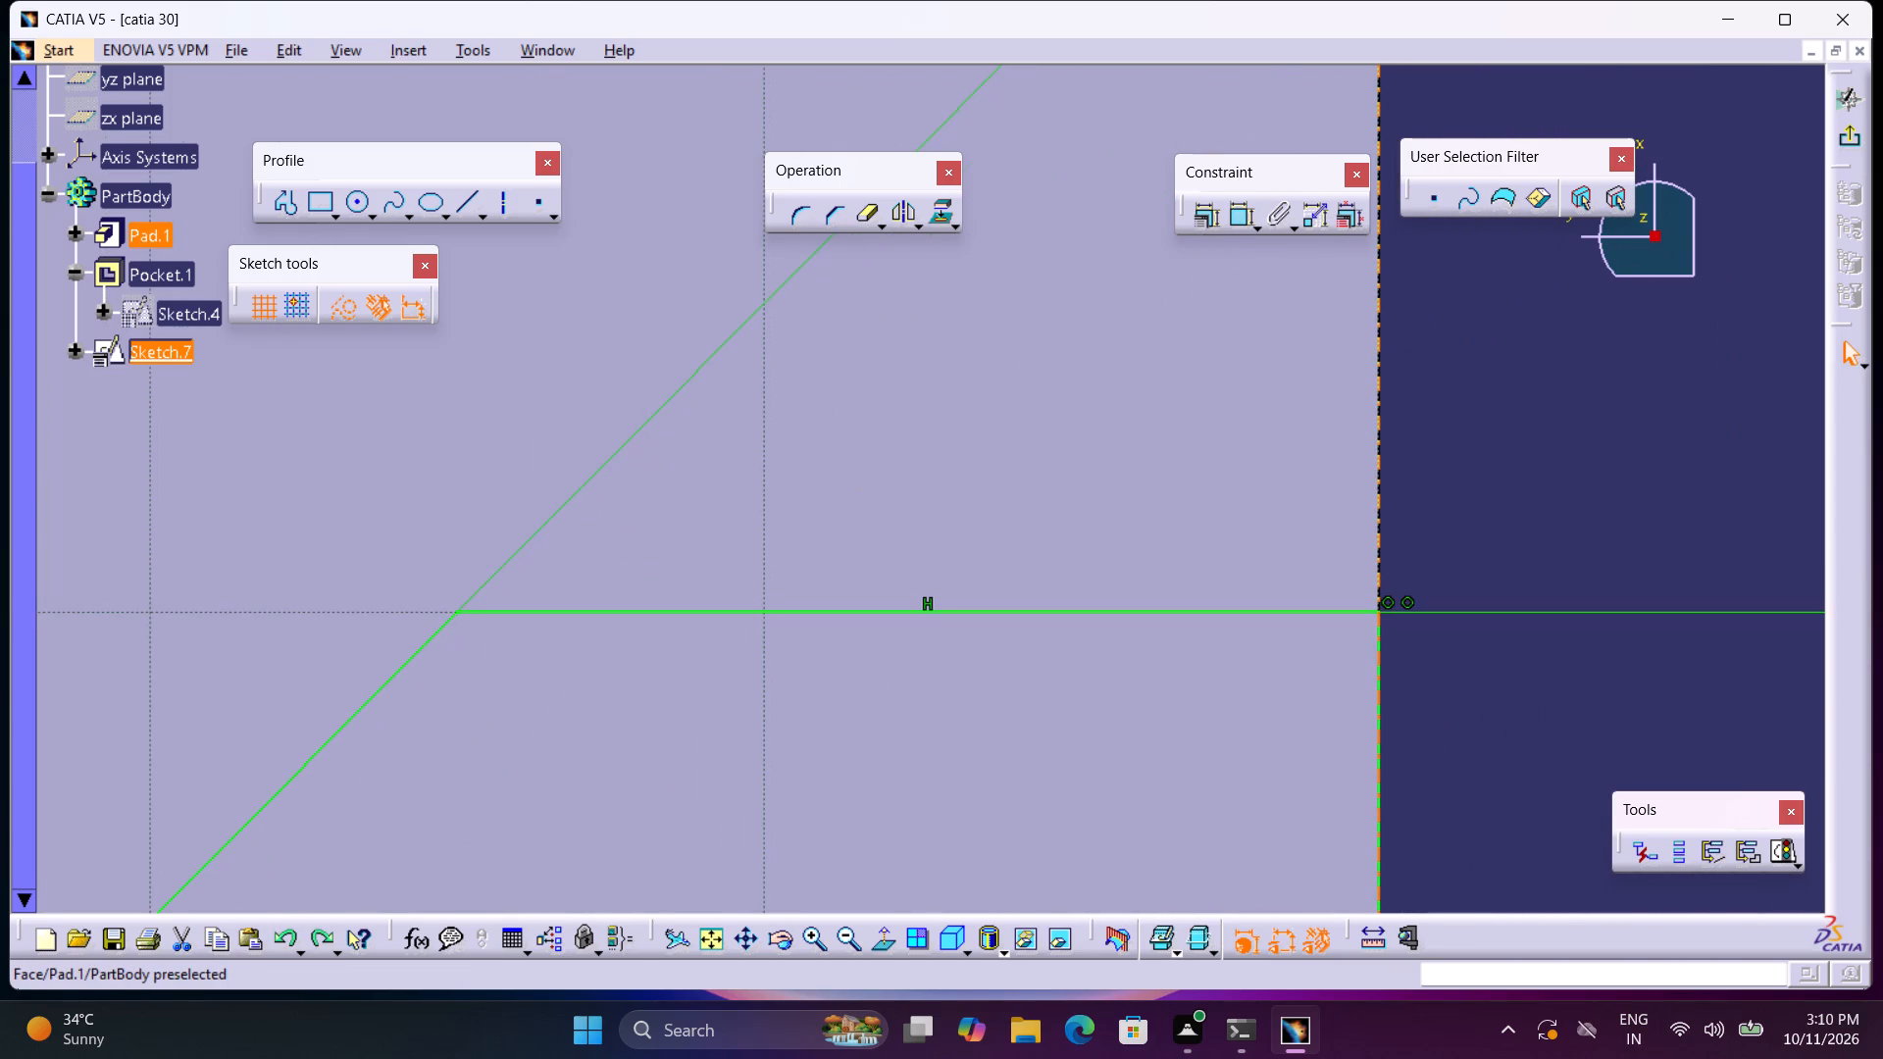
click(1380, 613)
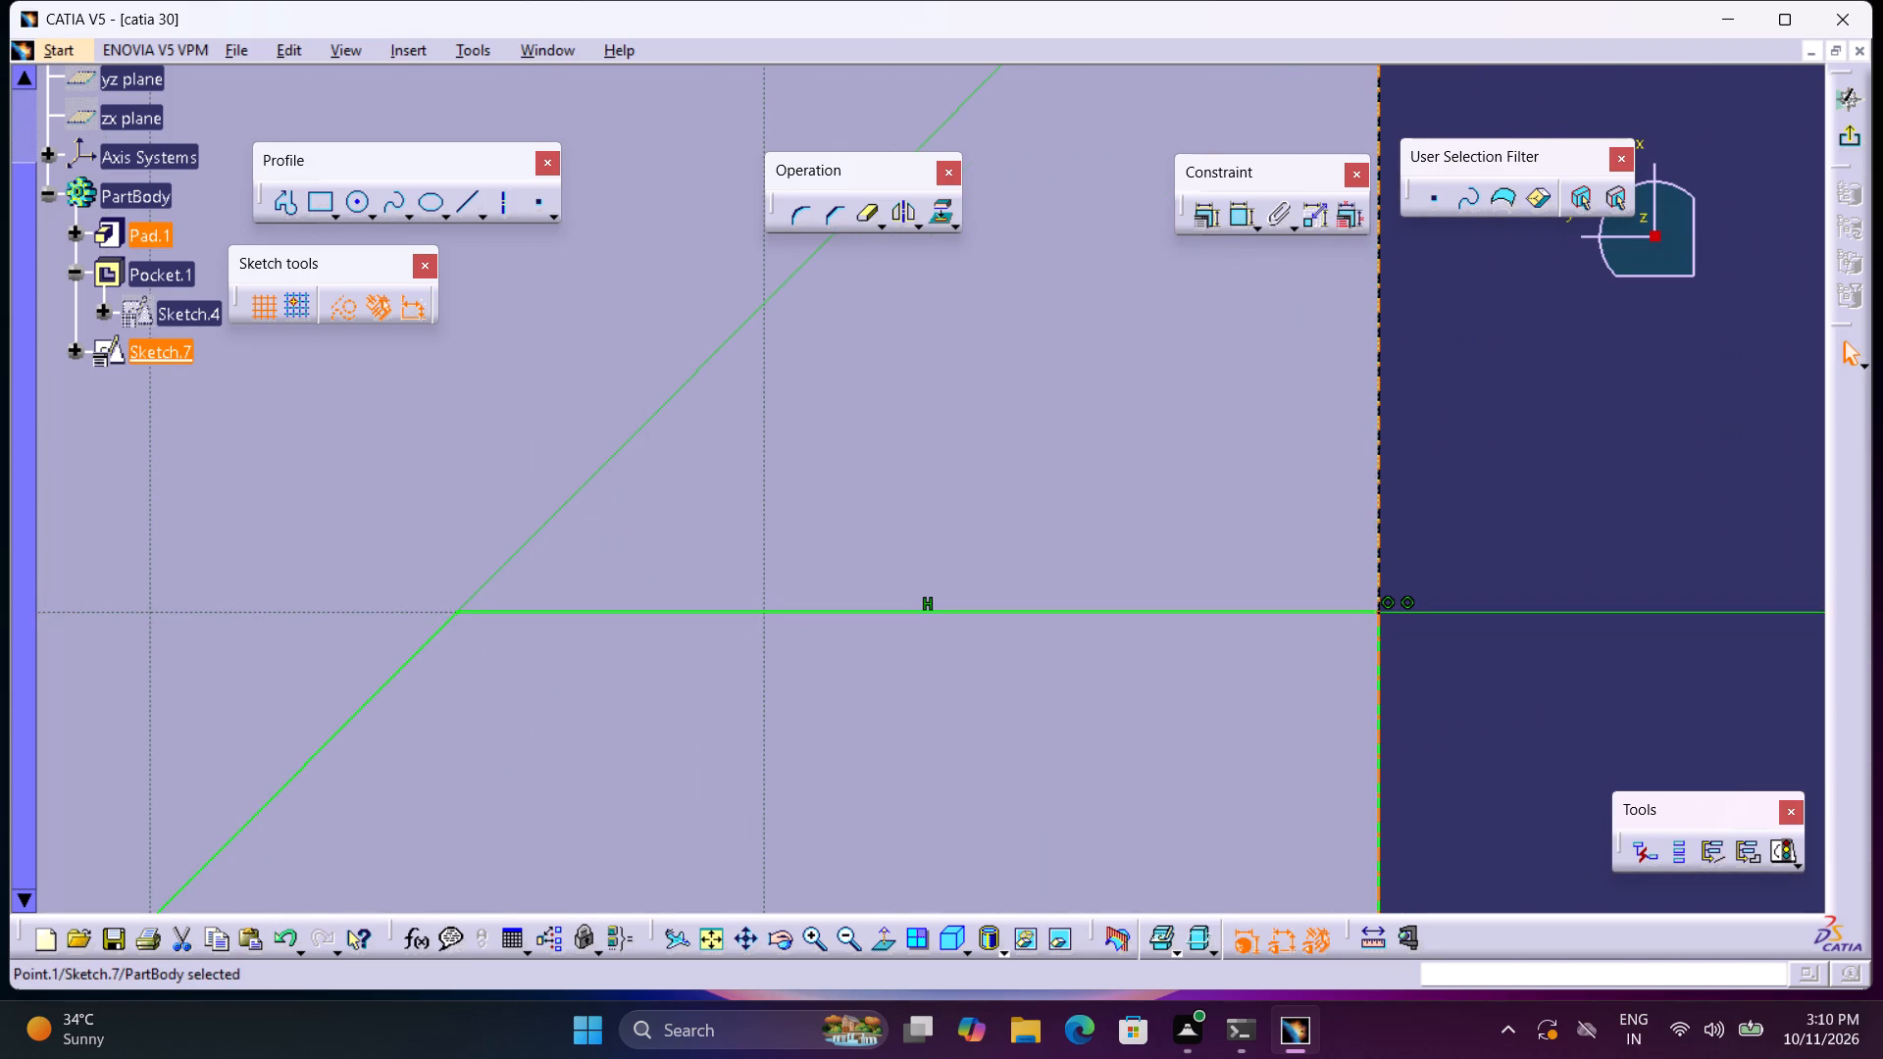
click(1370, 613)
click(1376, 623)
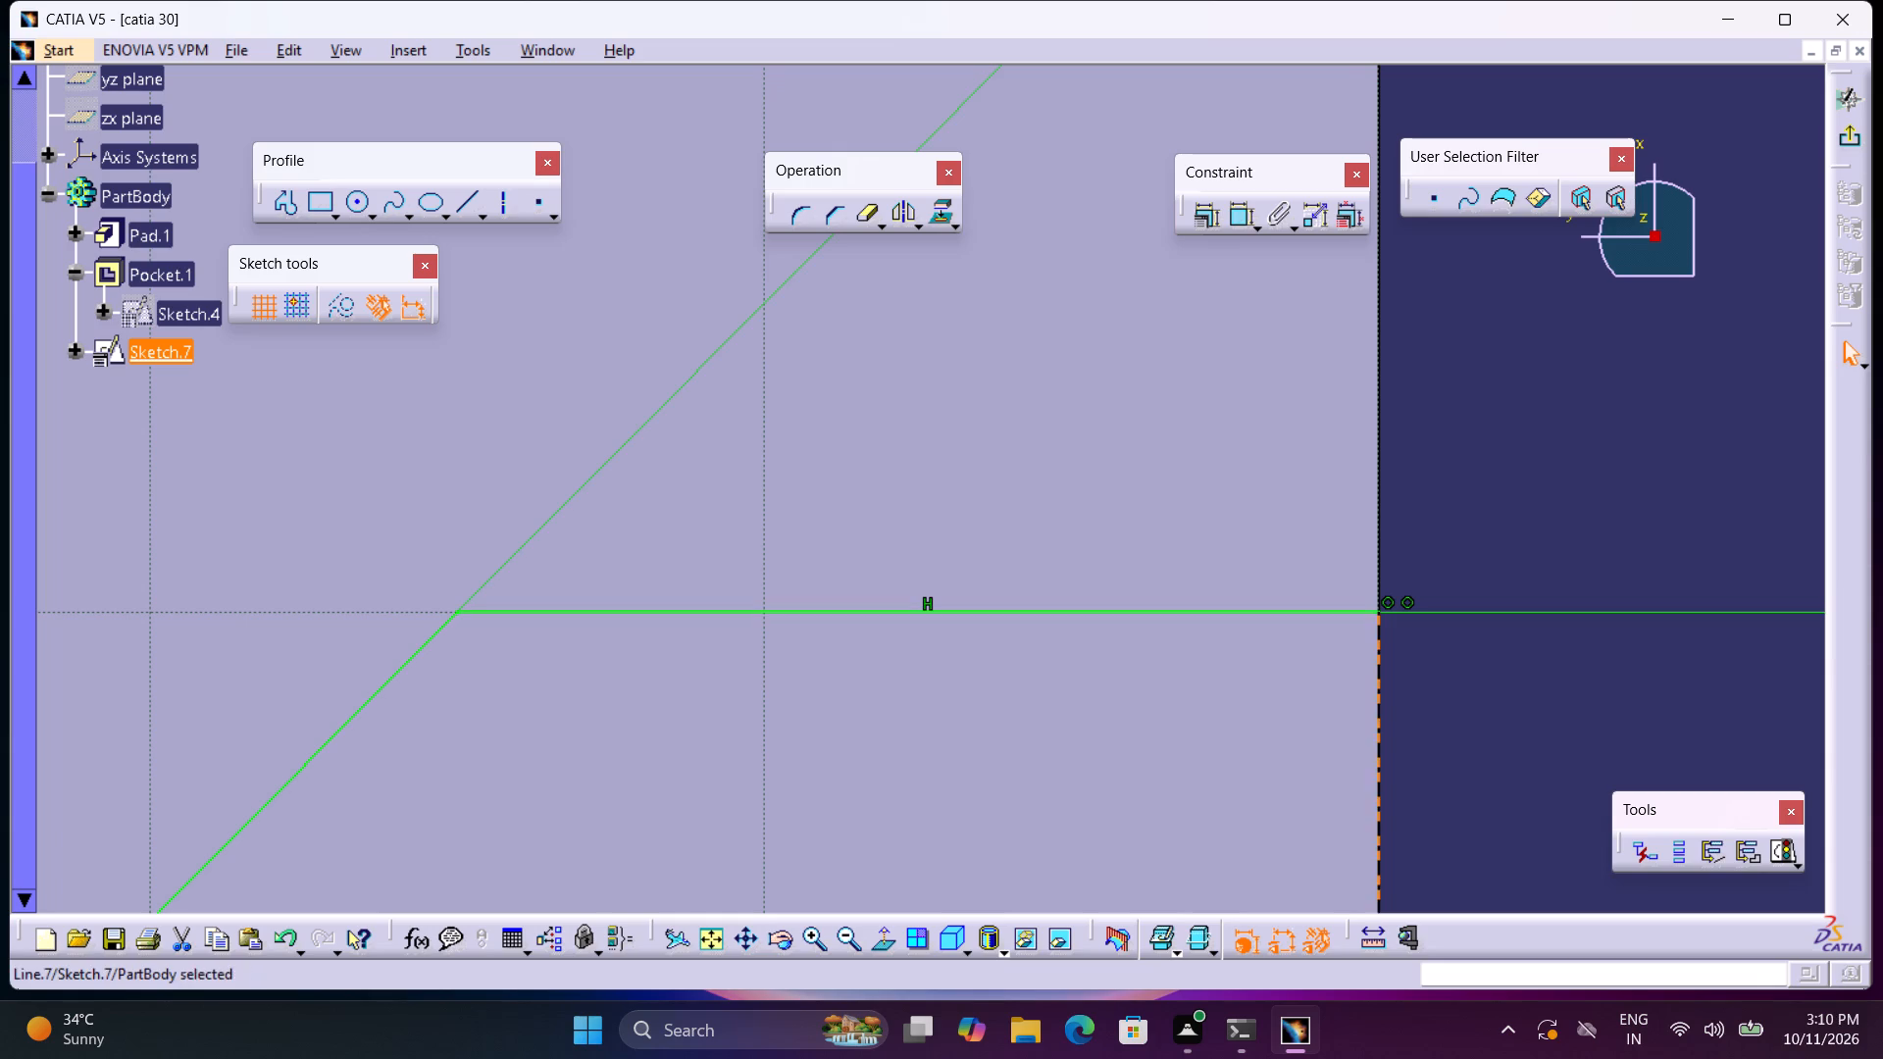
click(1243, 226)
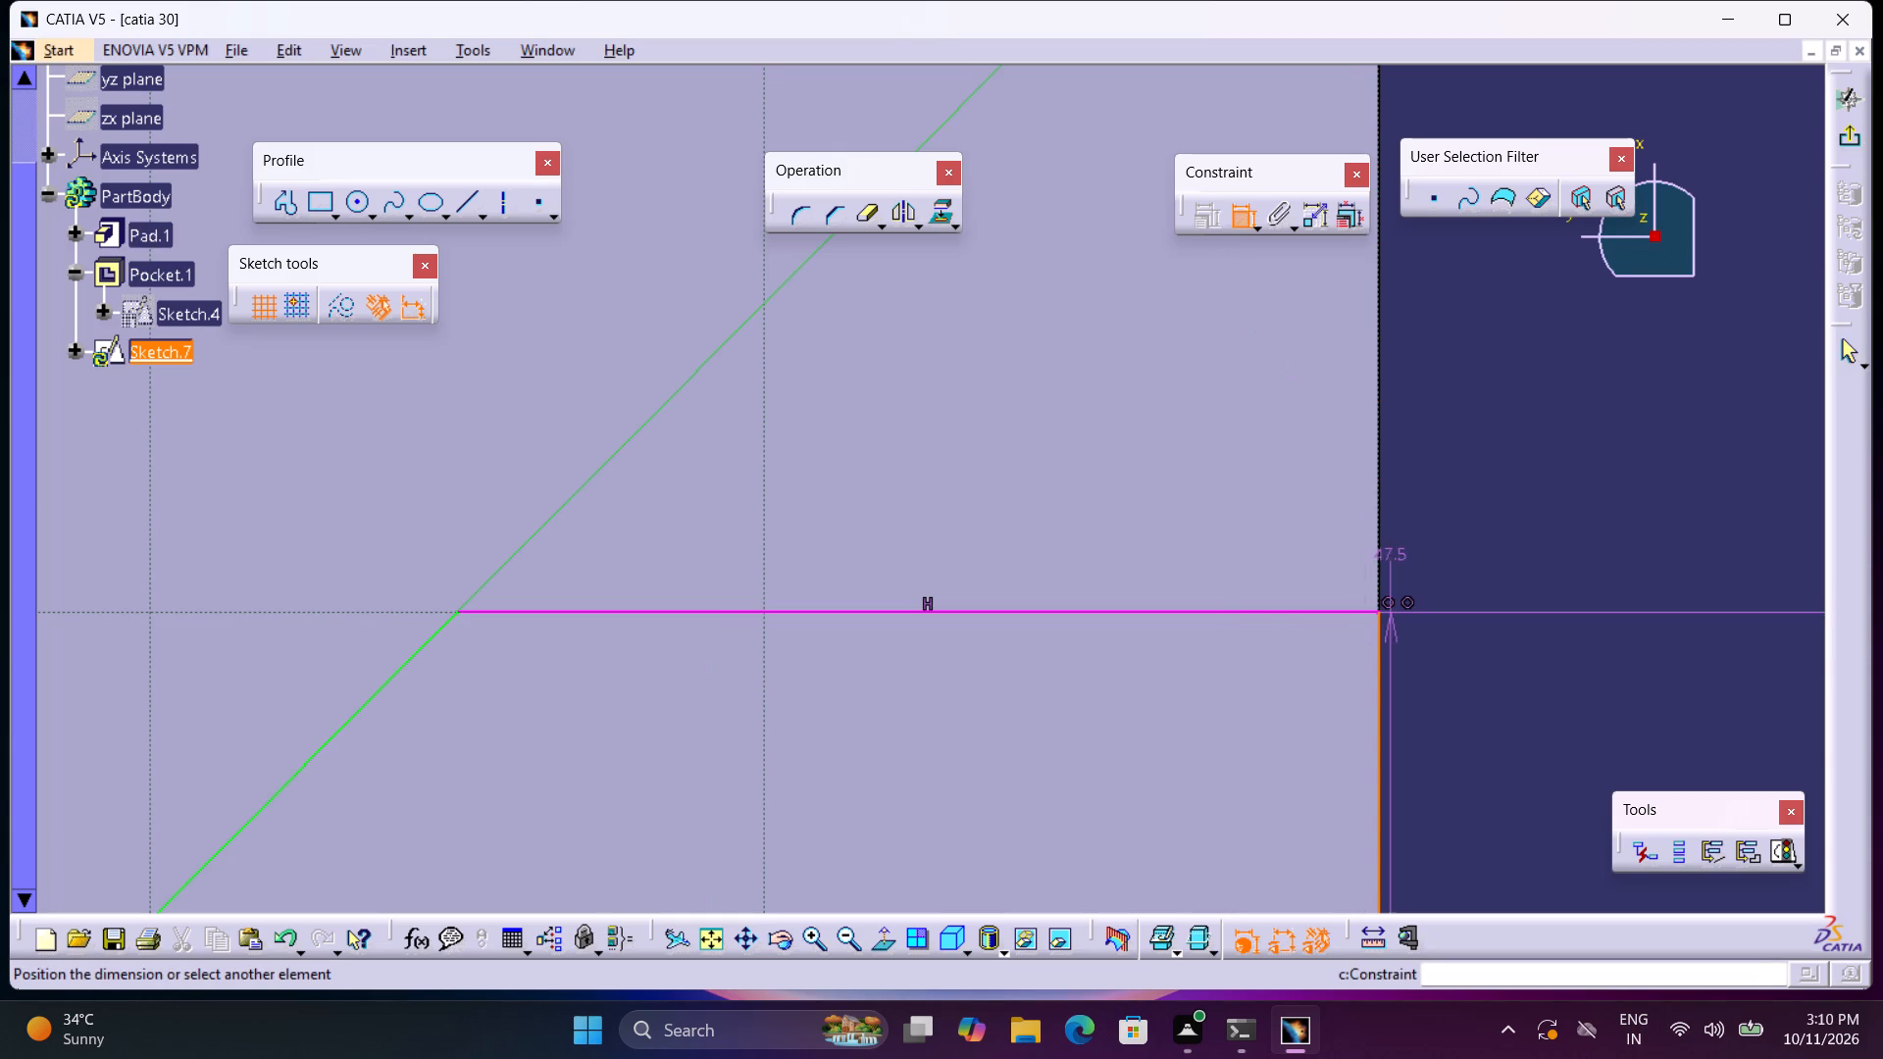
click(1376, 612)
right_click(1376, 612)
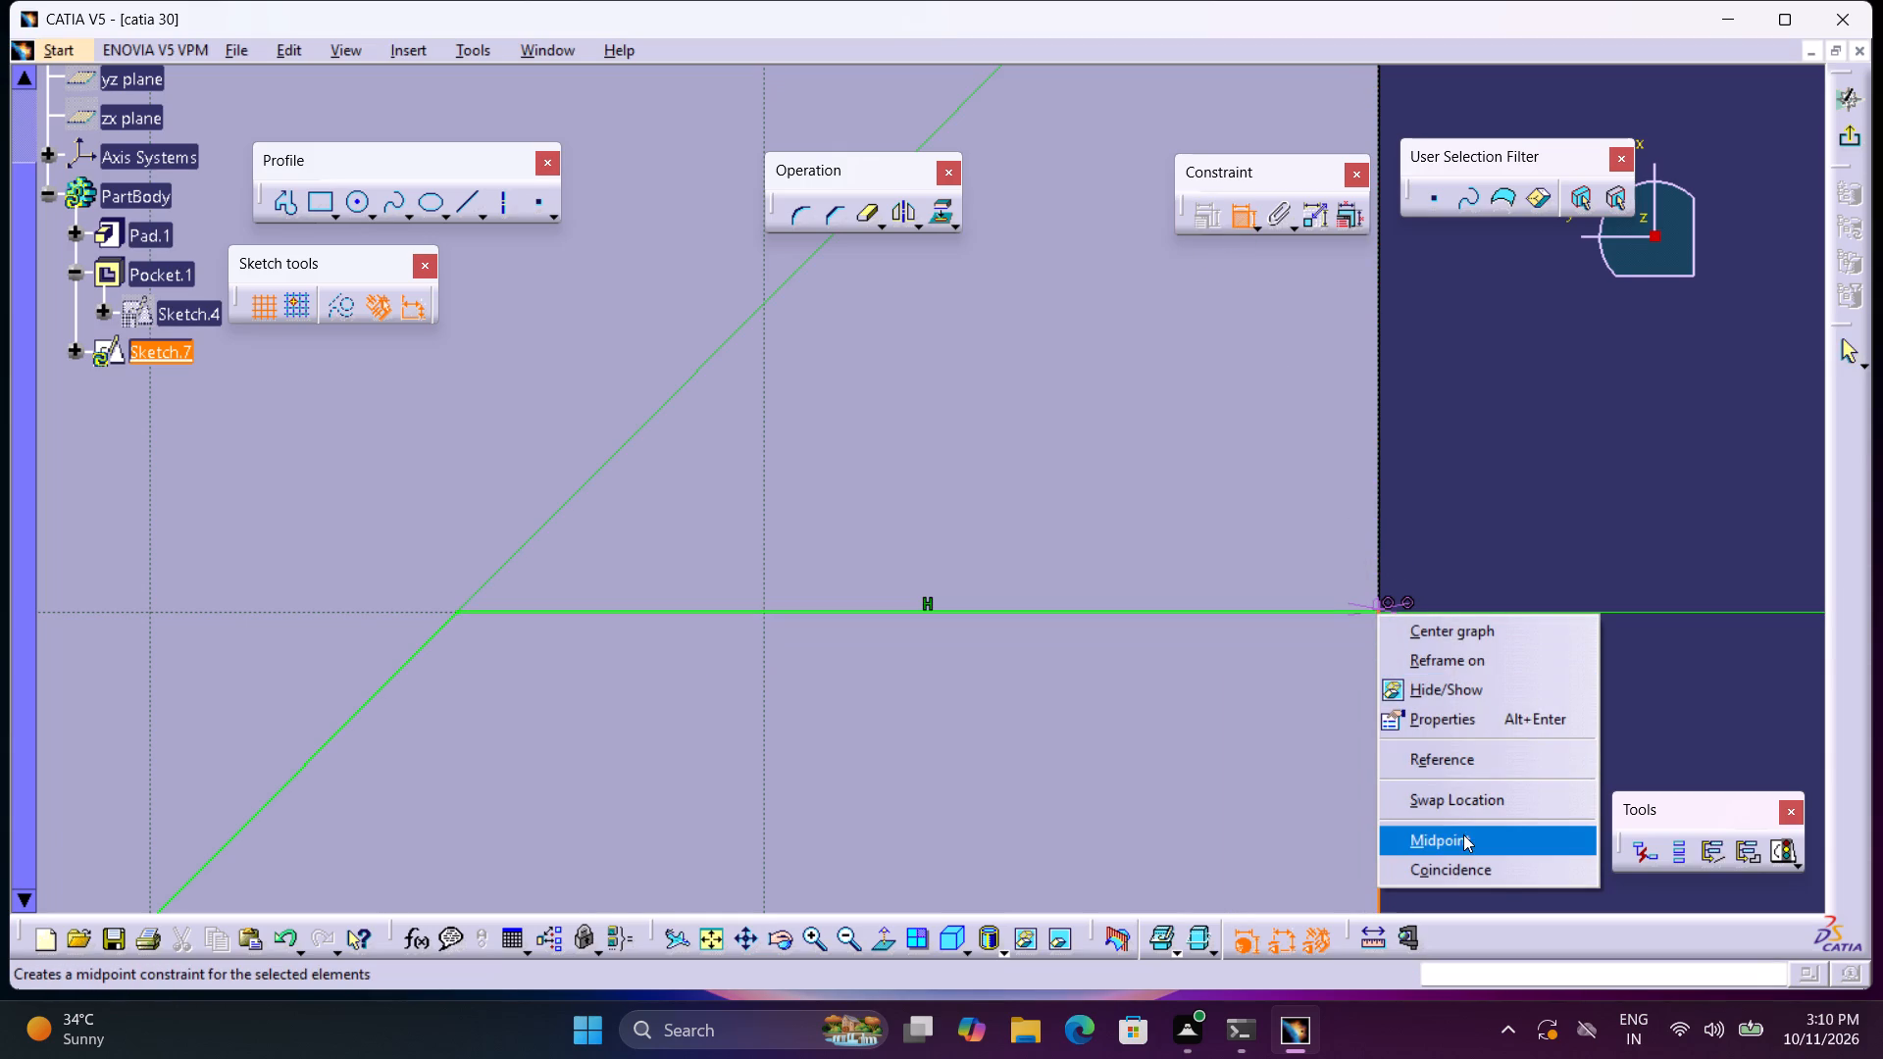
click(1472, 864)
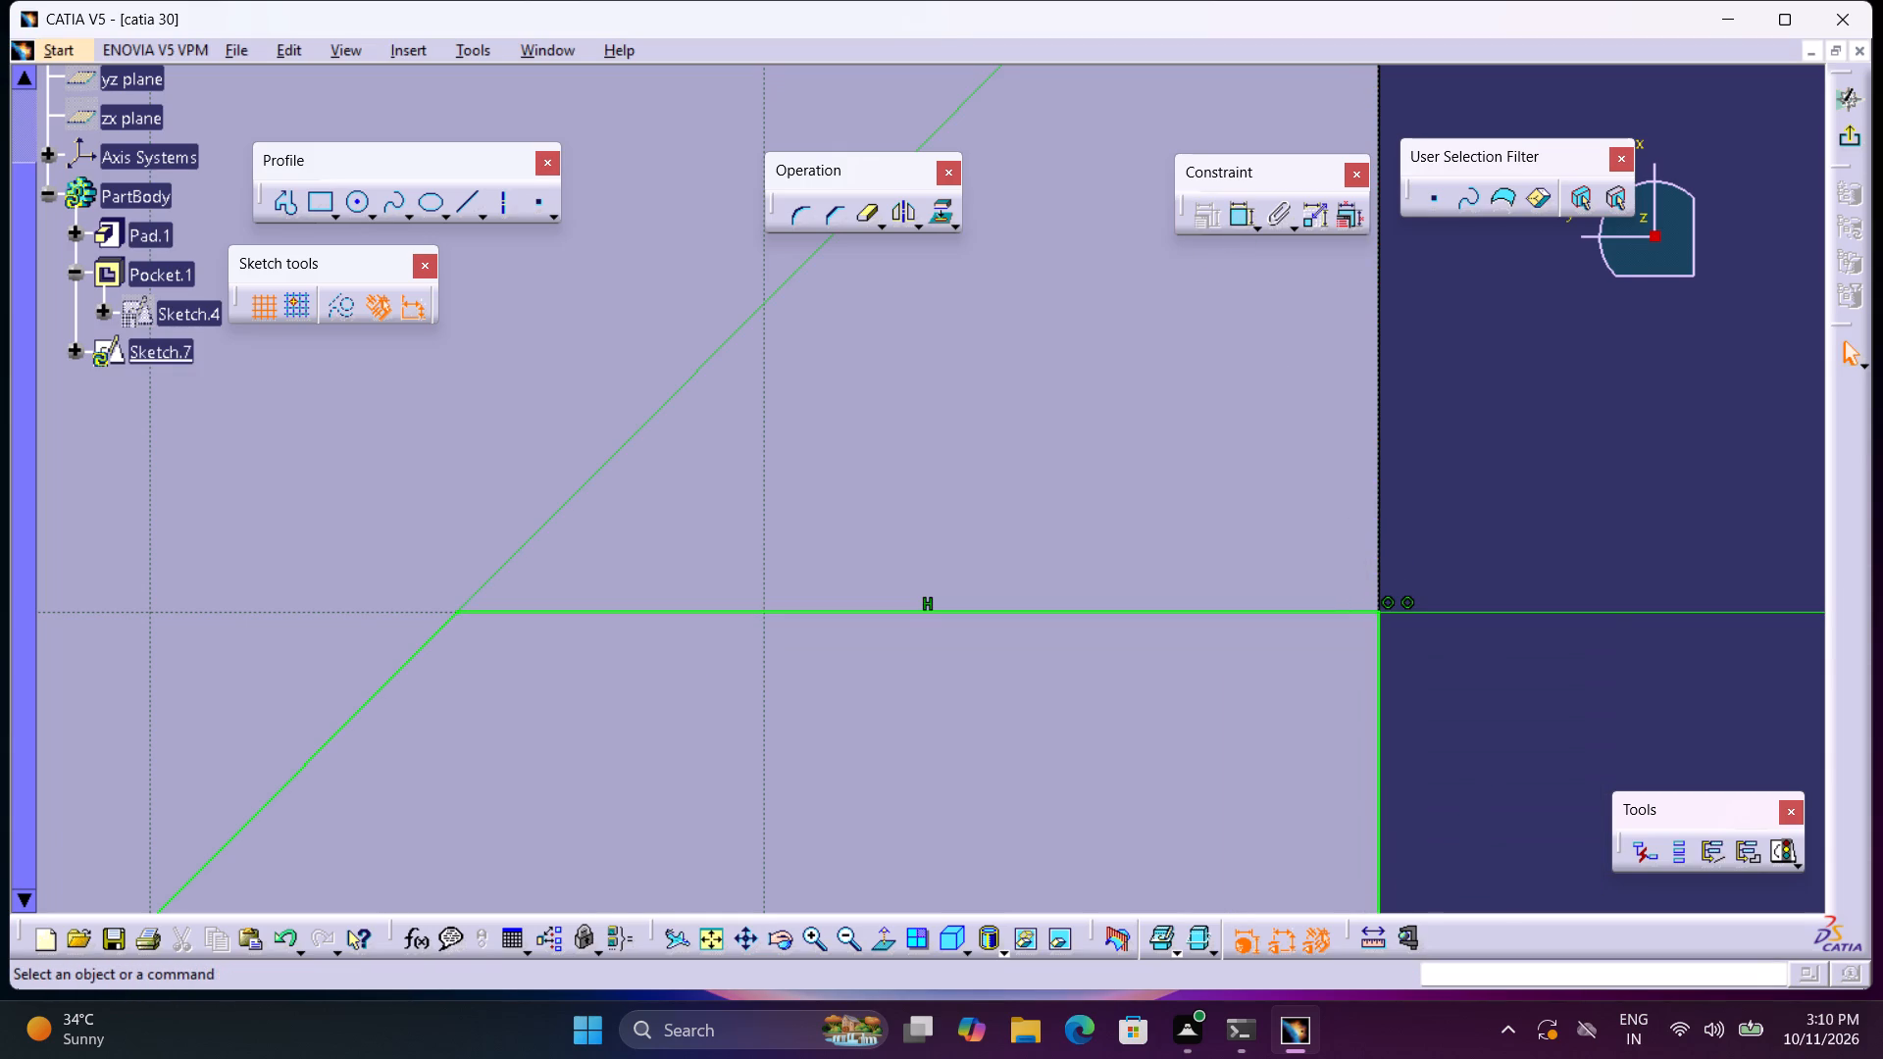
Test whether the corner of the 45° line and upper horizontal line, and the long vertical line's upper endpoint, can be moved.
middle_drag(1487, 665, 1509, 764)
right_click(1498, 669)
scroll(1506, 687, up, 1)
middle_drag(1019, 692, 1257, 661)
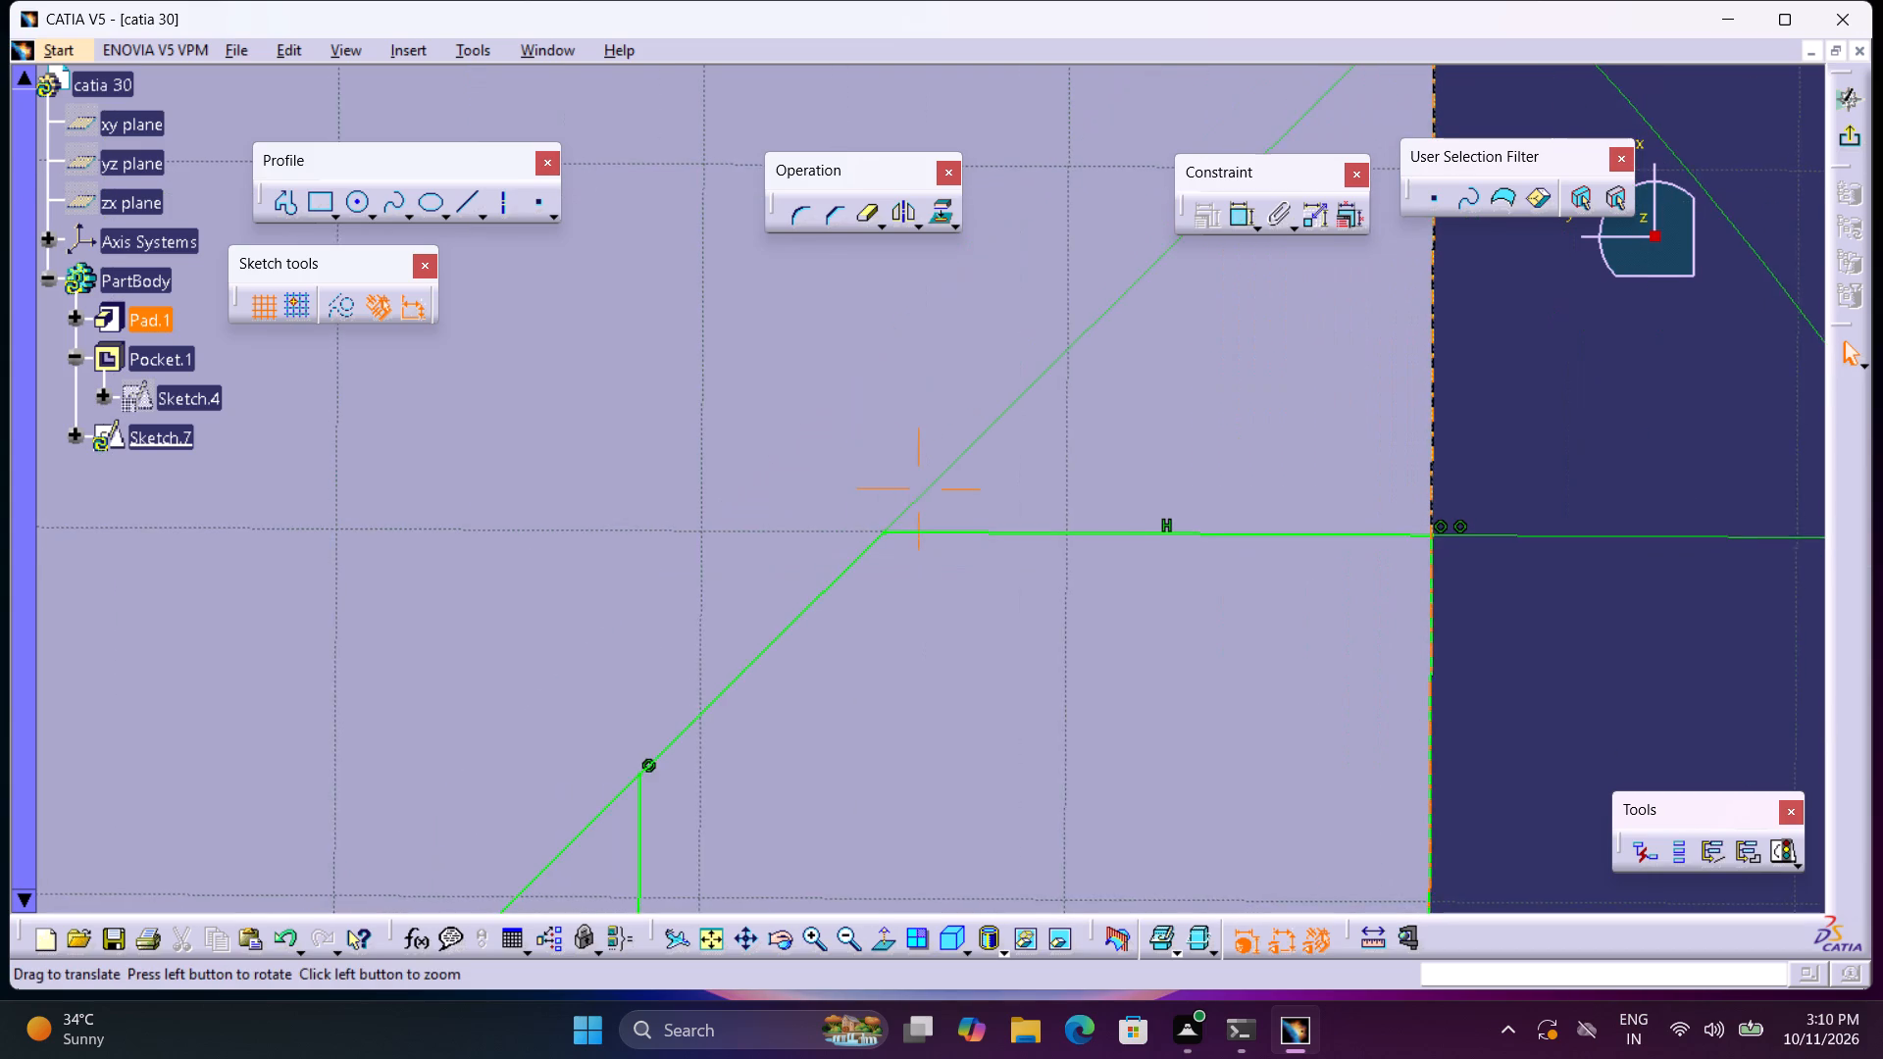
middle_drag(1257, 661, 1228, 655)
drag(852, 527, 876, 454)
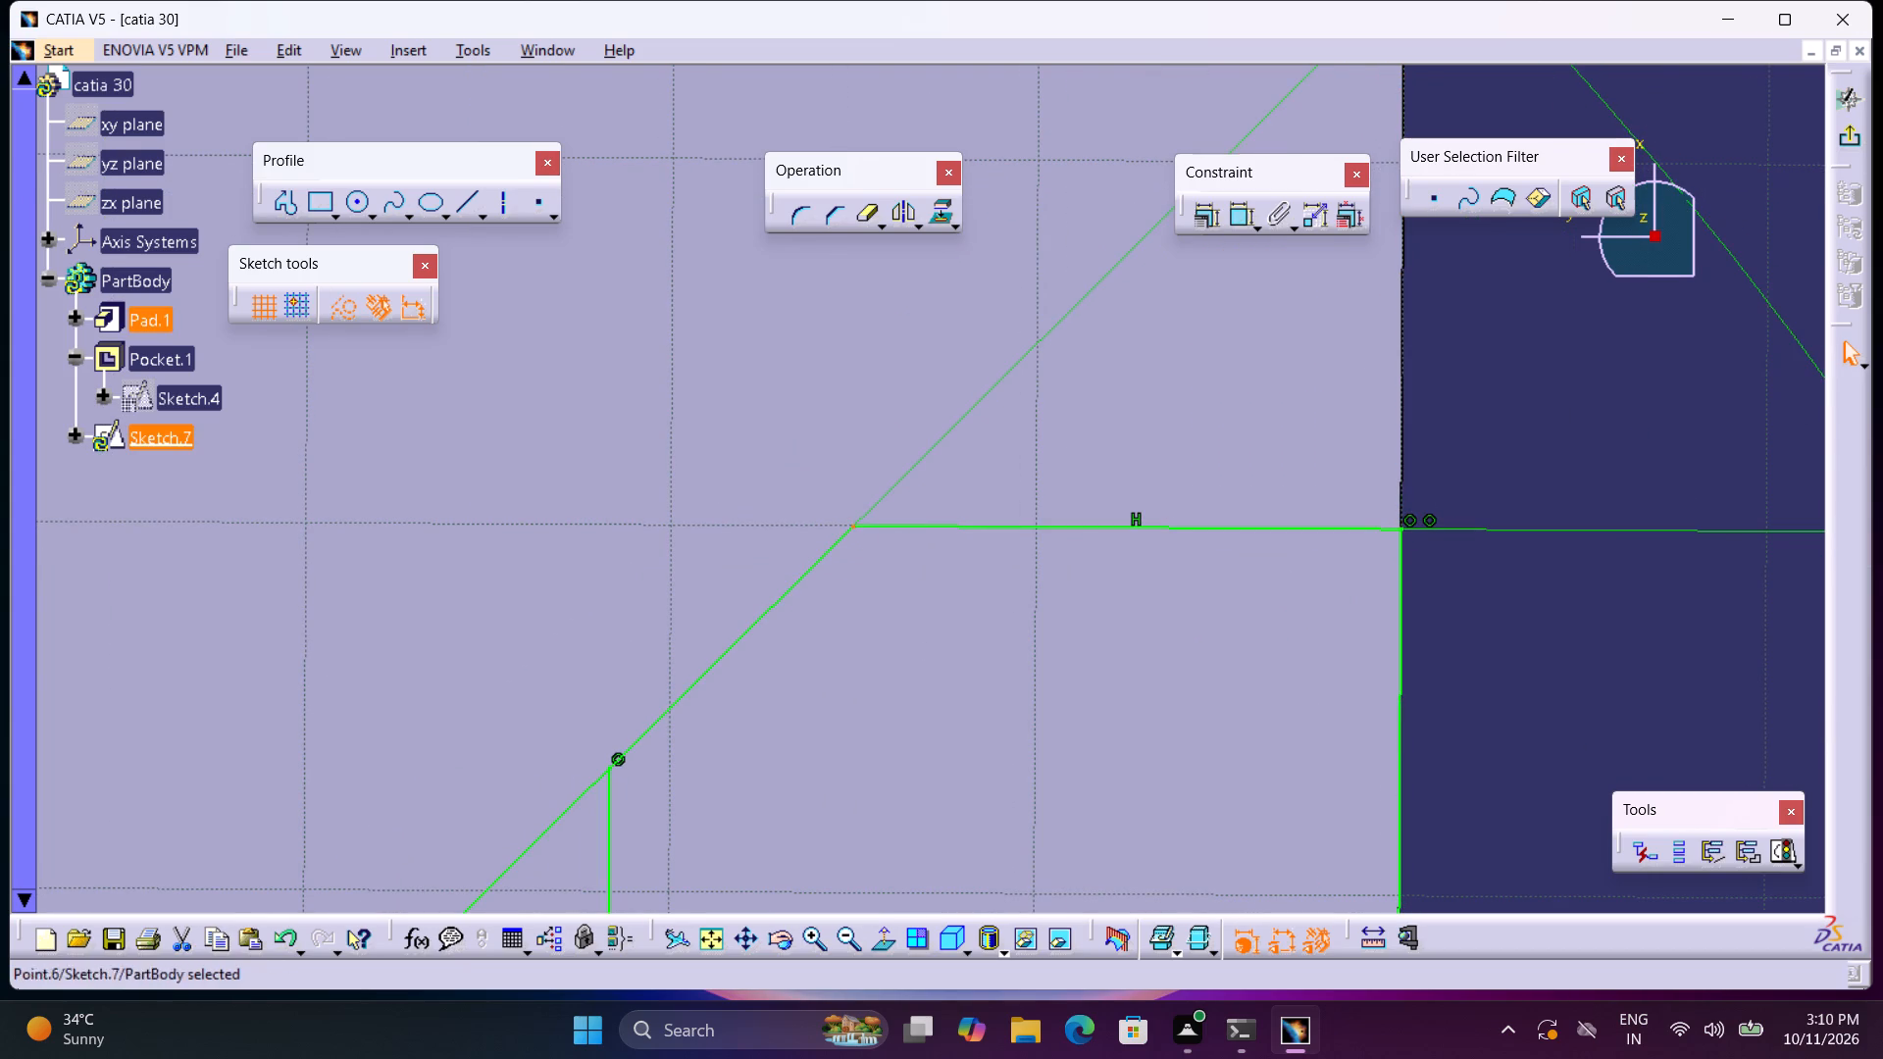
middle_drag(928, 680, 1062, 404)
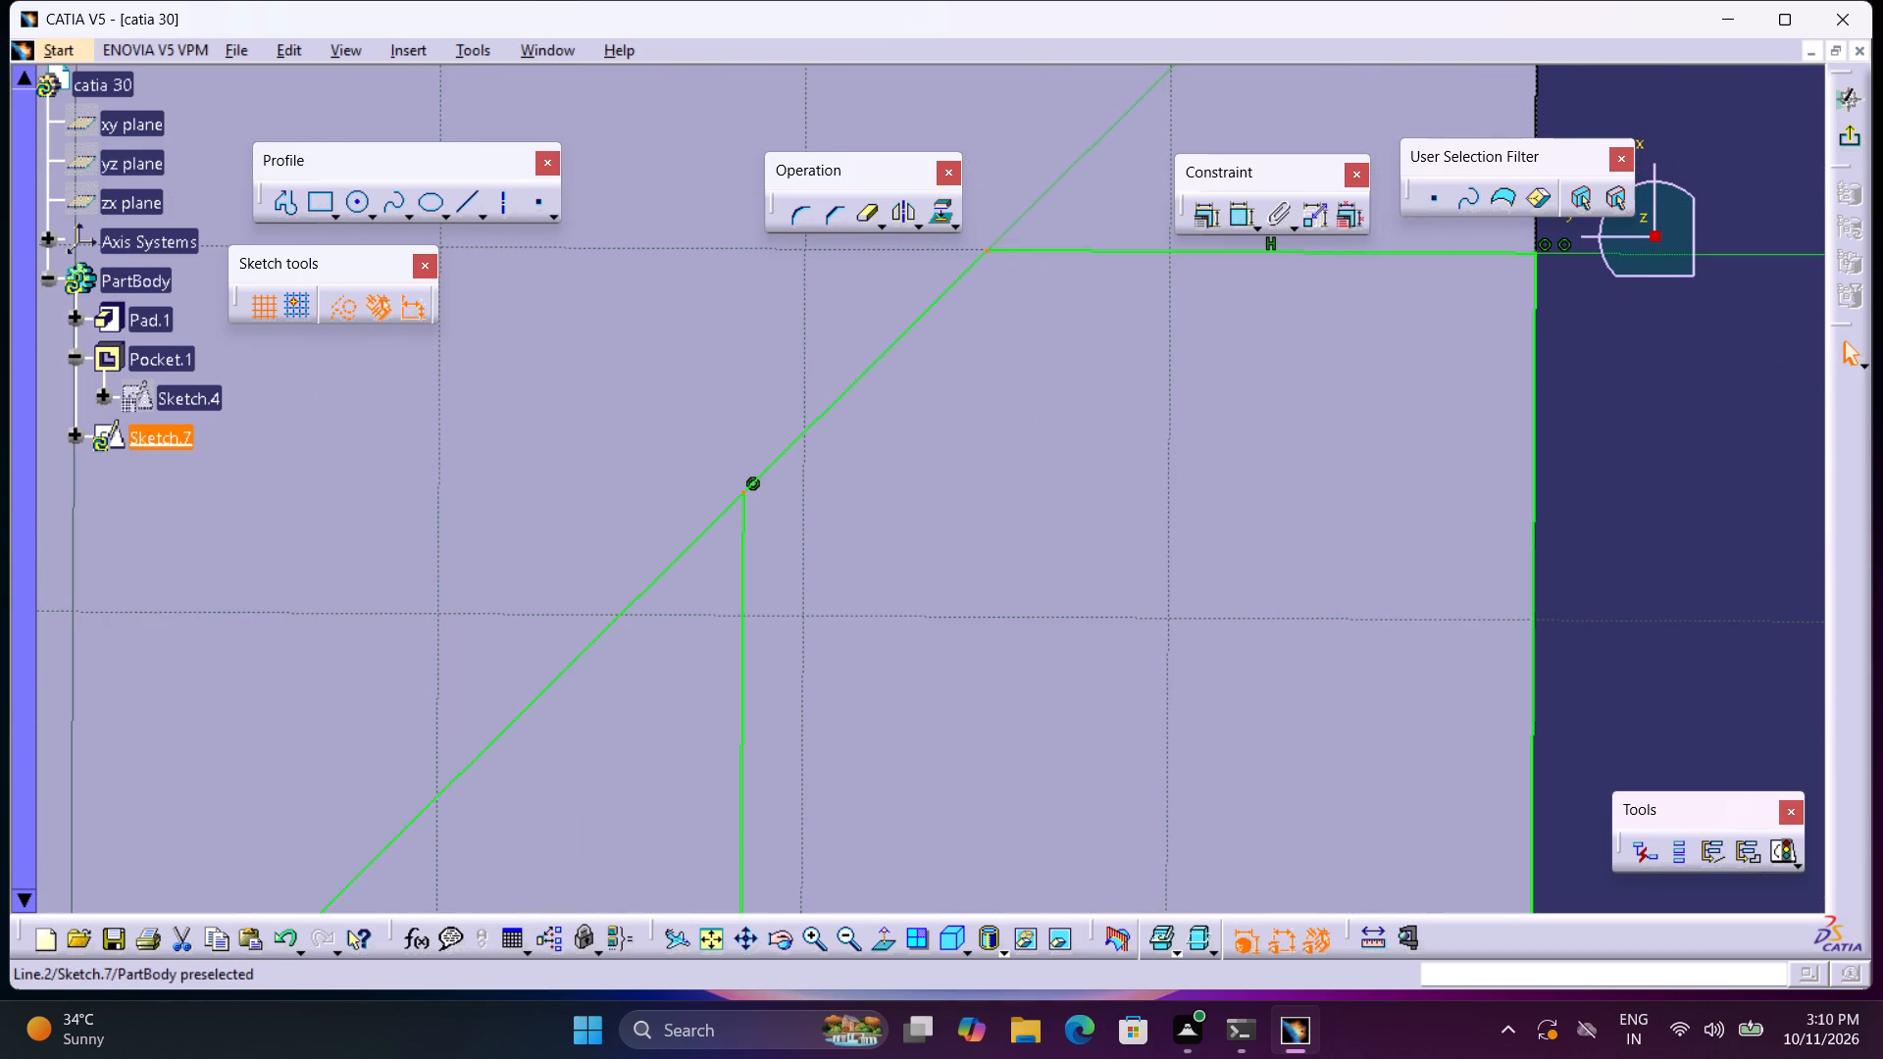
drag(743, 490, 763, 413)
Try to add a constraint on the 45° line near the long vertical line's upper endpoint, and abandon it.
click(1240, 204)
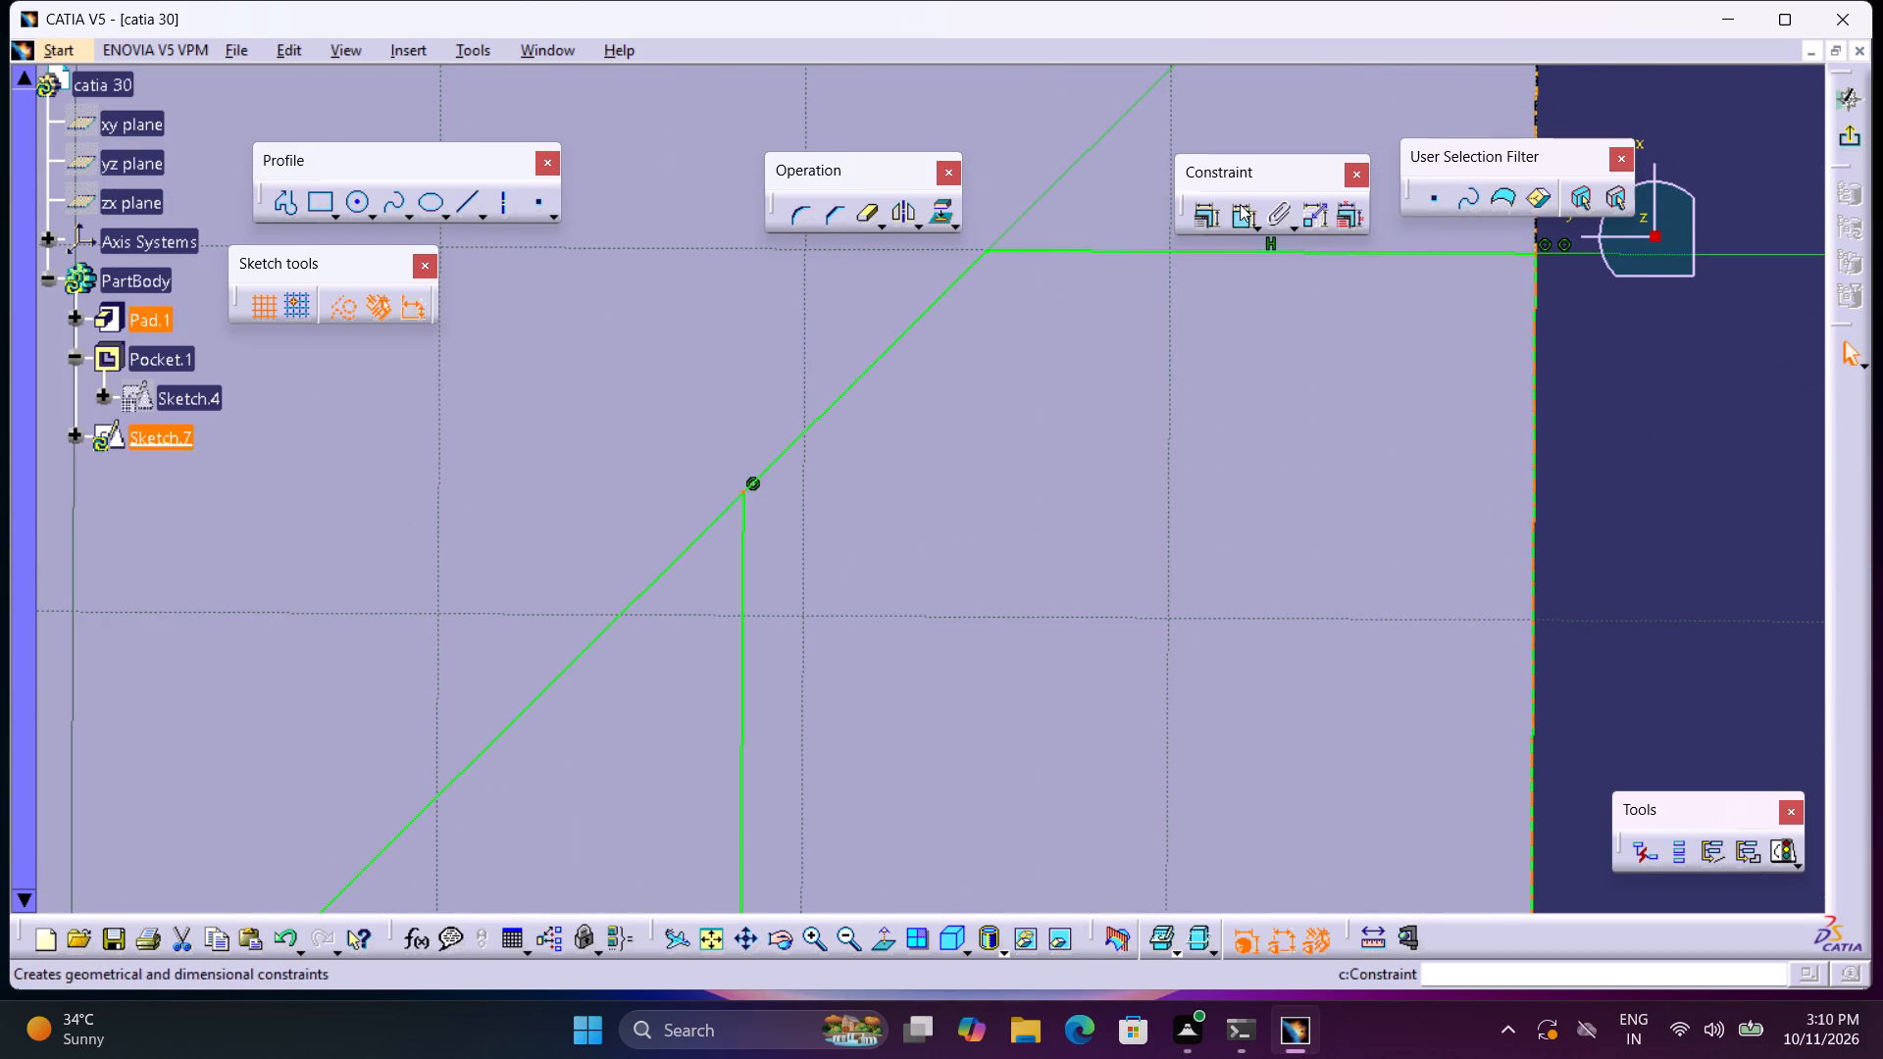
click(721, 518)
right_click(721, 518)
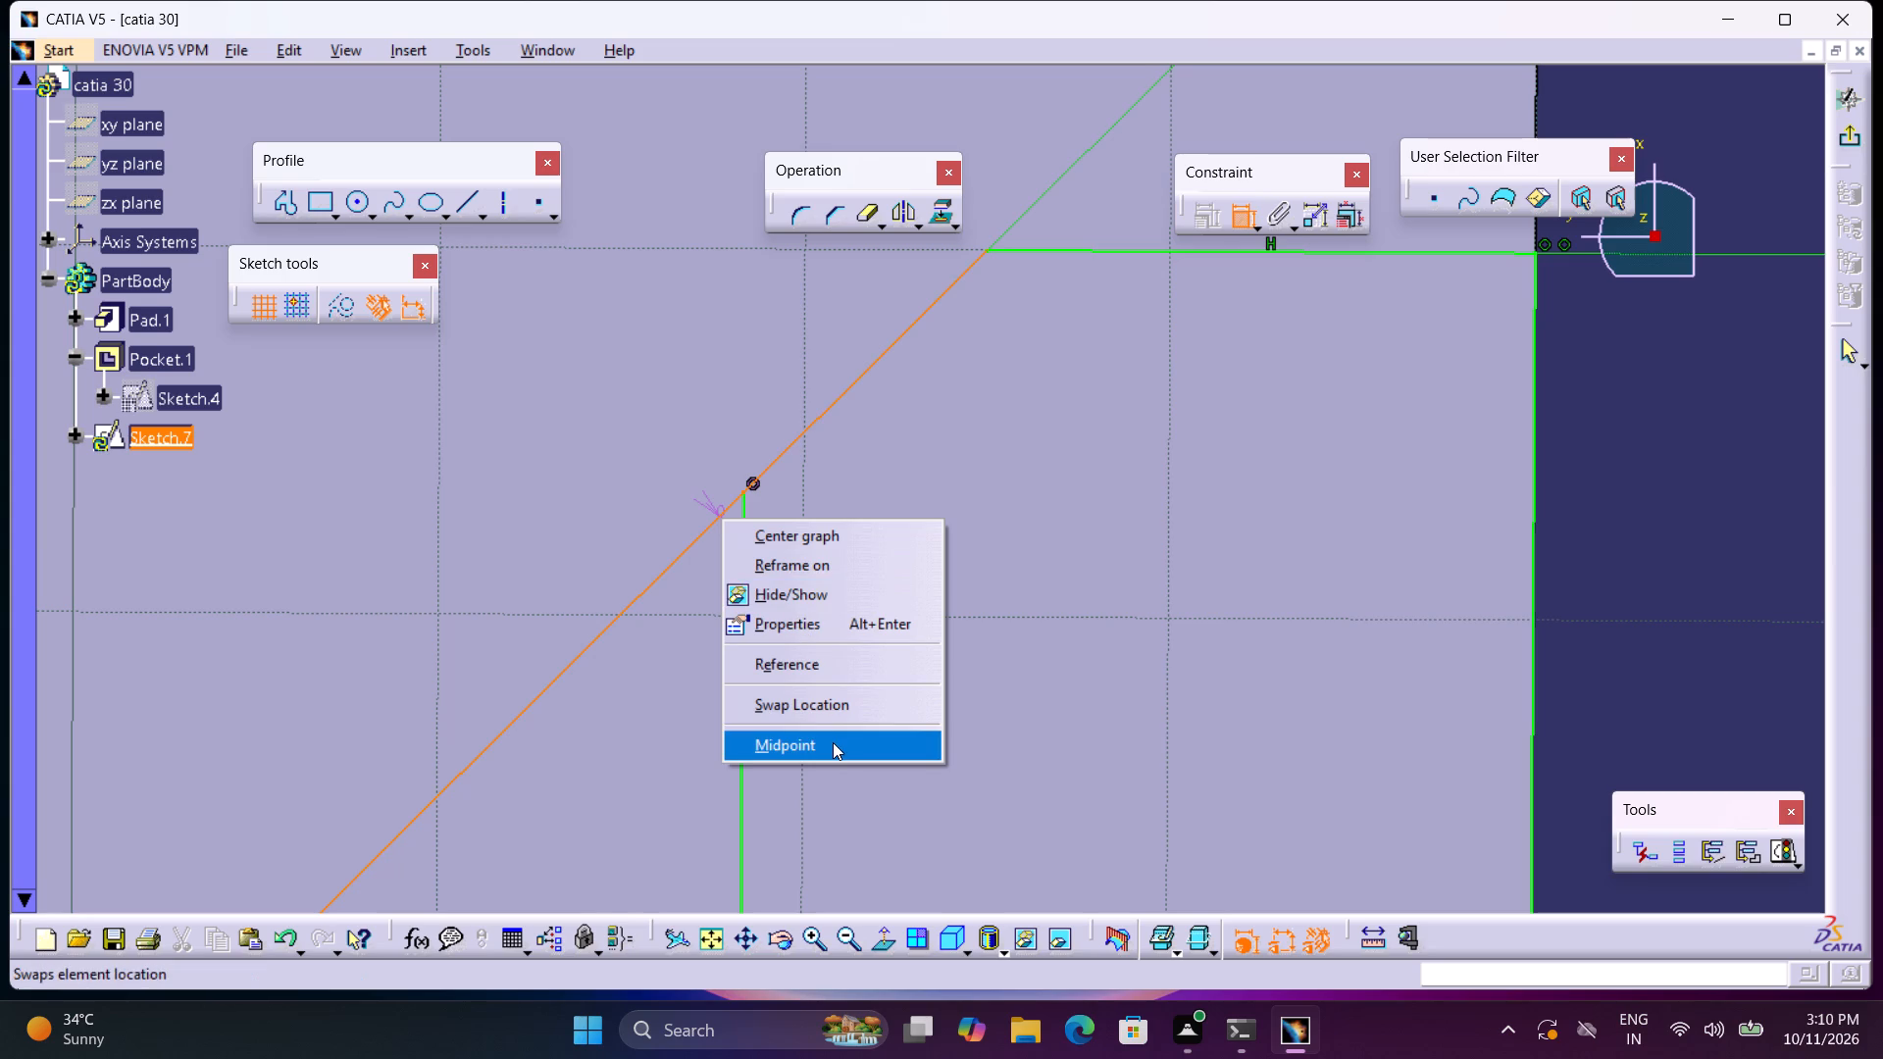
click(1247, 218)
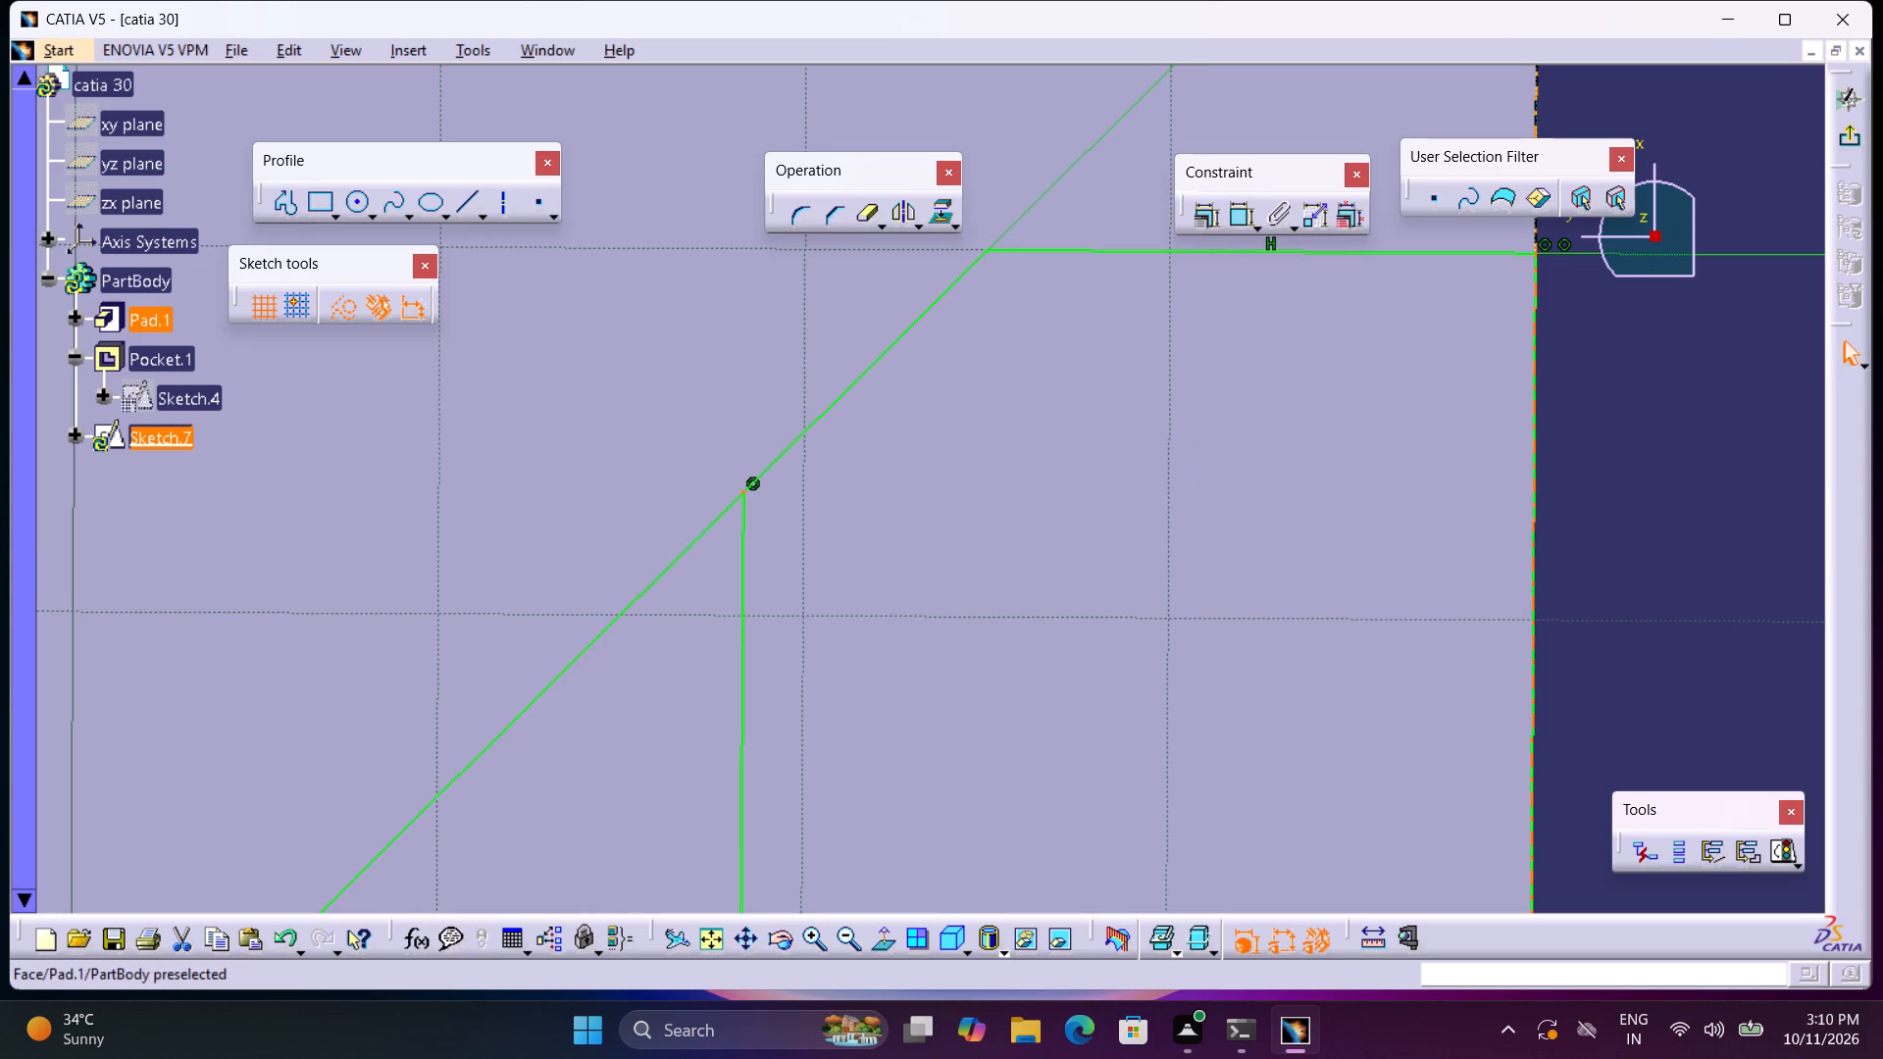
Examine the lower junction where the long vertical line meets the 30° line and the plate's edge.
middle_drag(1058, 517, 1157, 252)
middle_drag(1017, 492, 1067, 550)
right_click(1055, 432)
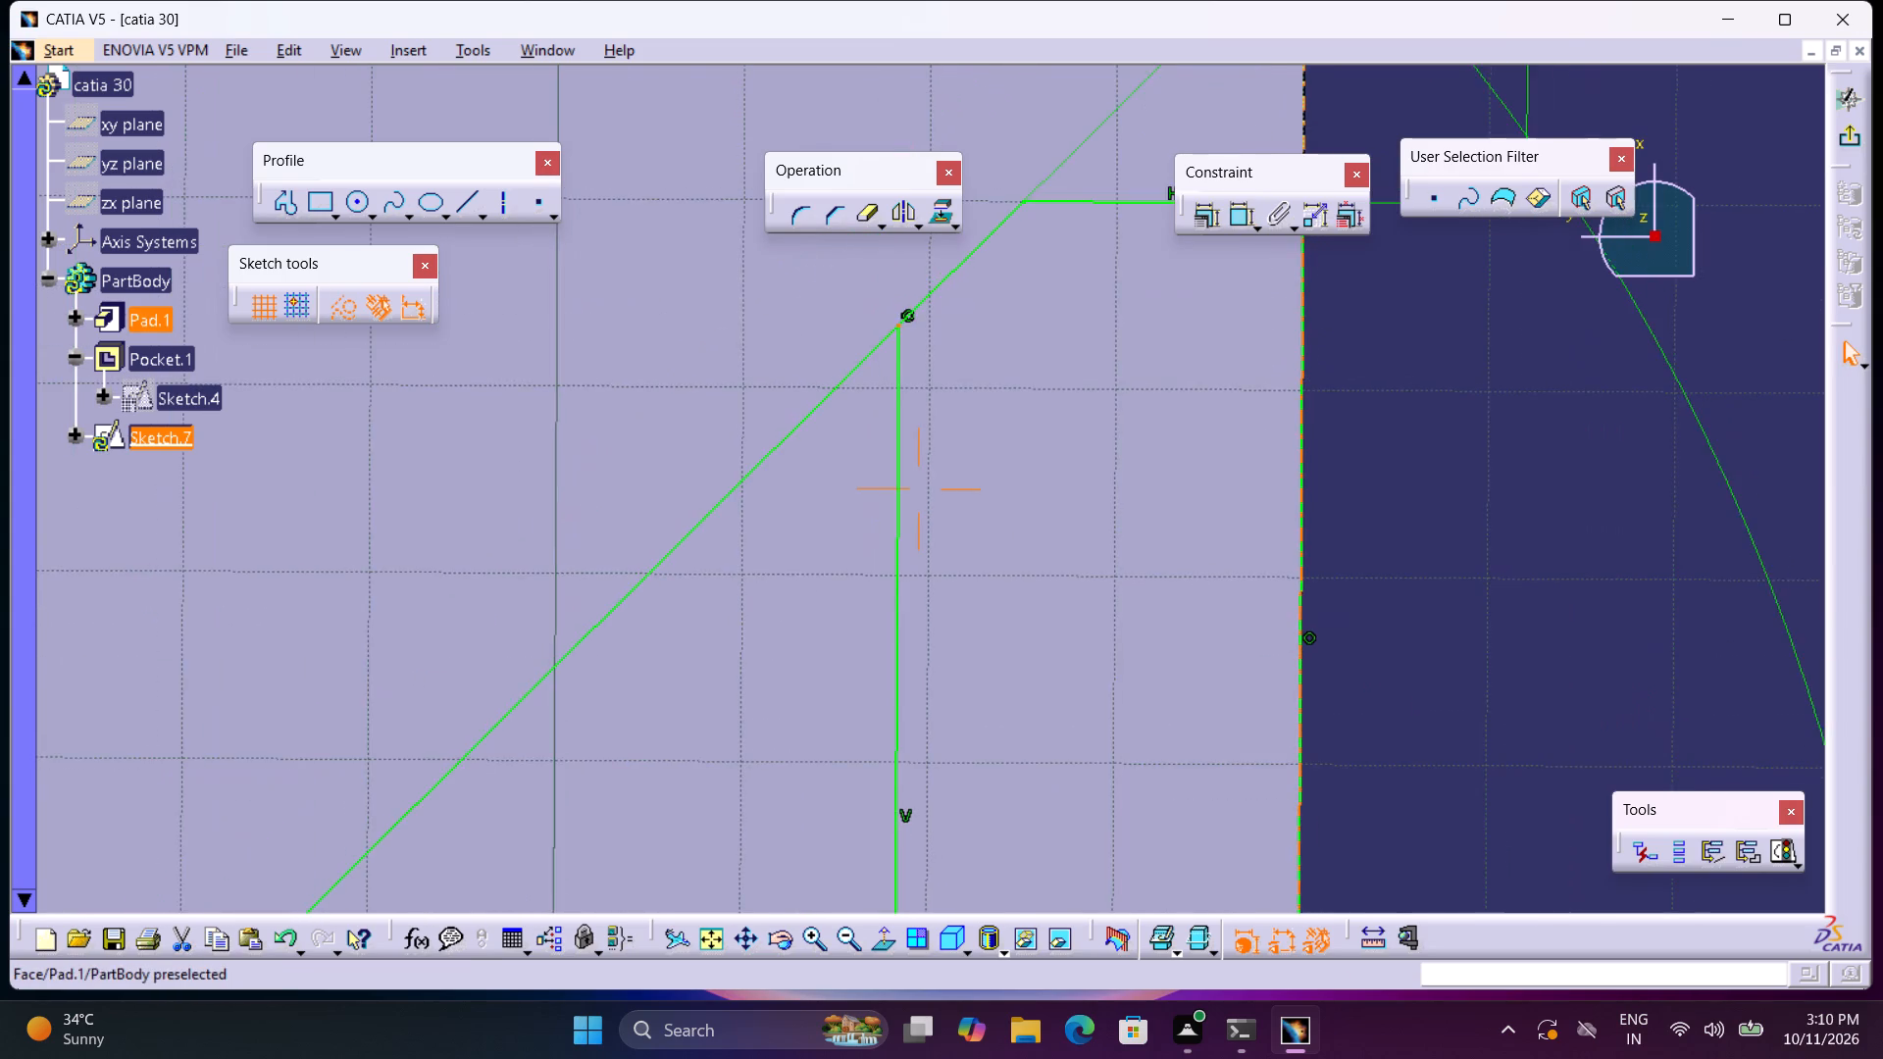
middle_drag(1054, 709, 1018, 376)
middle_drag(1052, 718, 1035, 485)
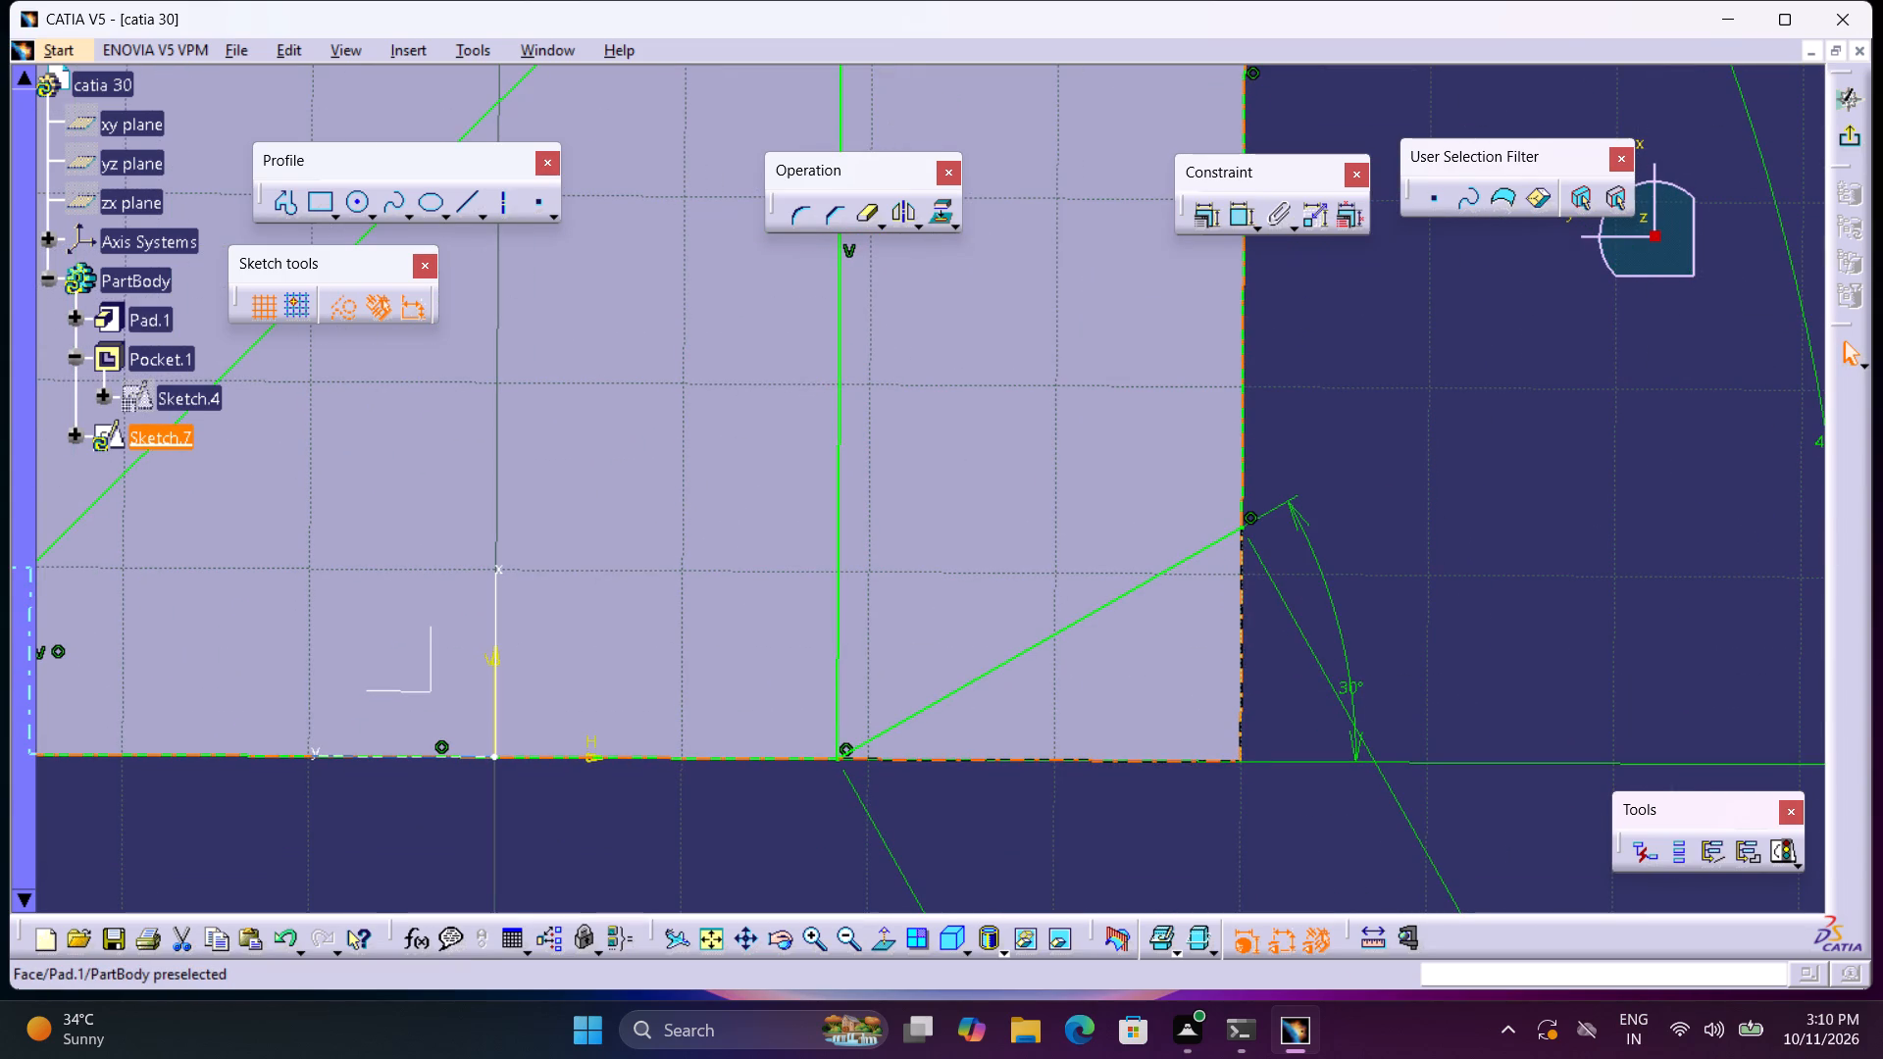
middle_drag(906, 785, 902, 734)
right_click(906, 785)
middle_drag(899, 677, 879, 577)
middle_drag(922, 802, 946, 647)
right_click(944, 669)
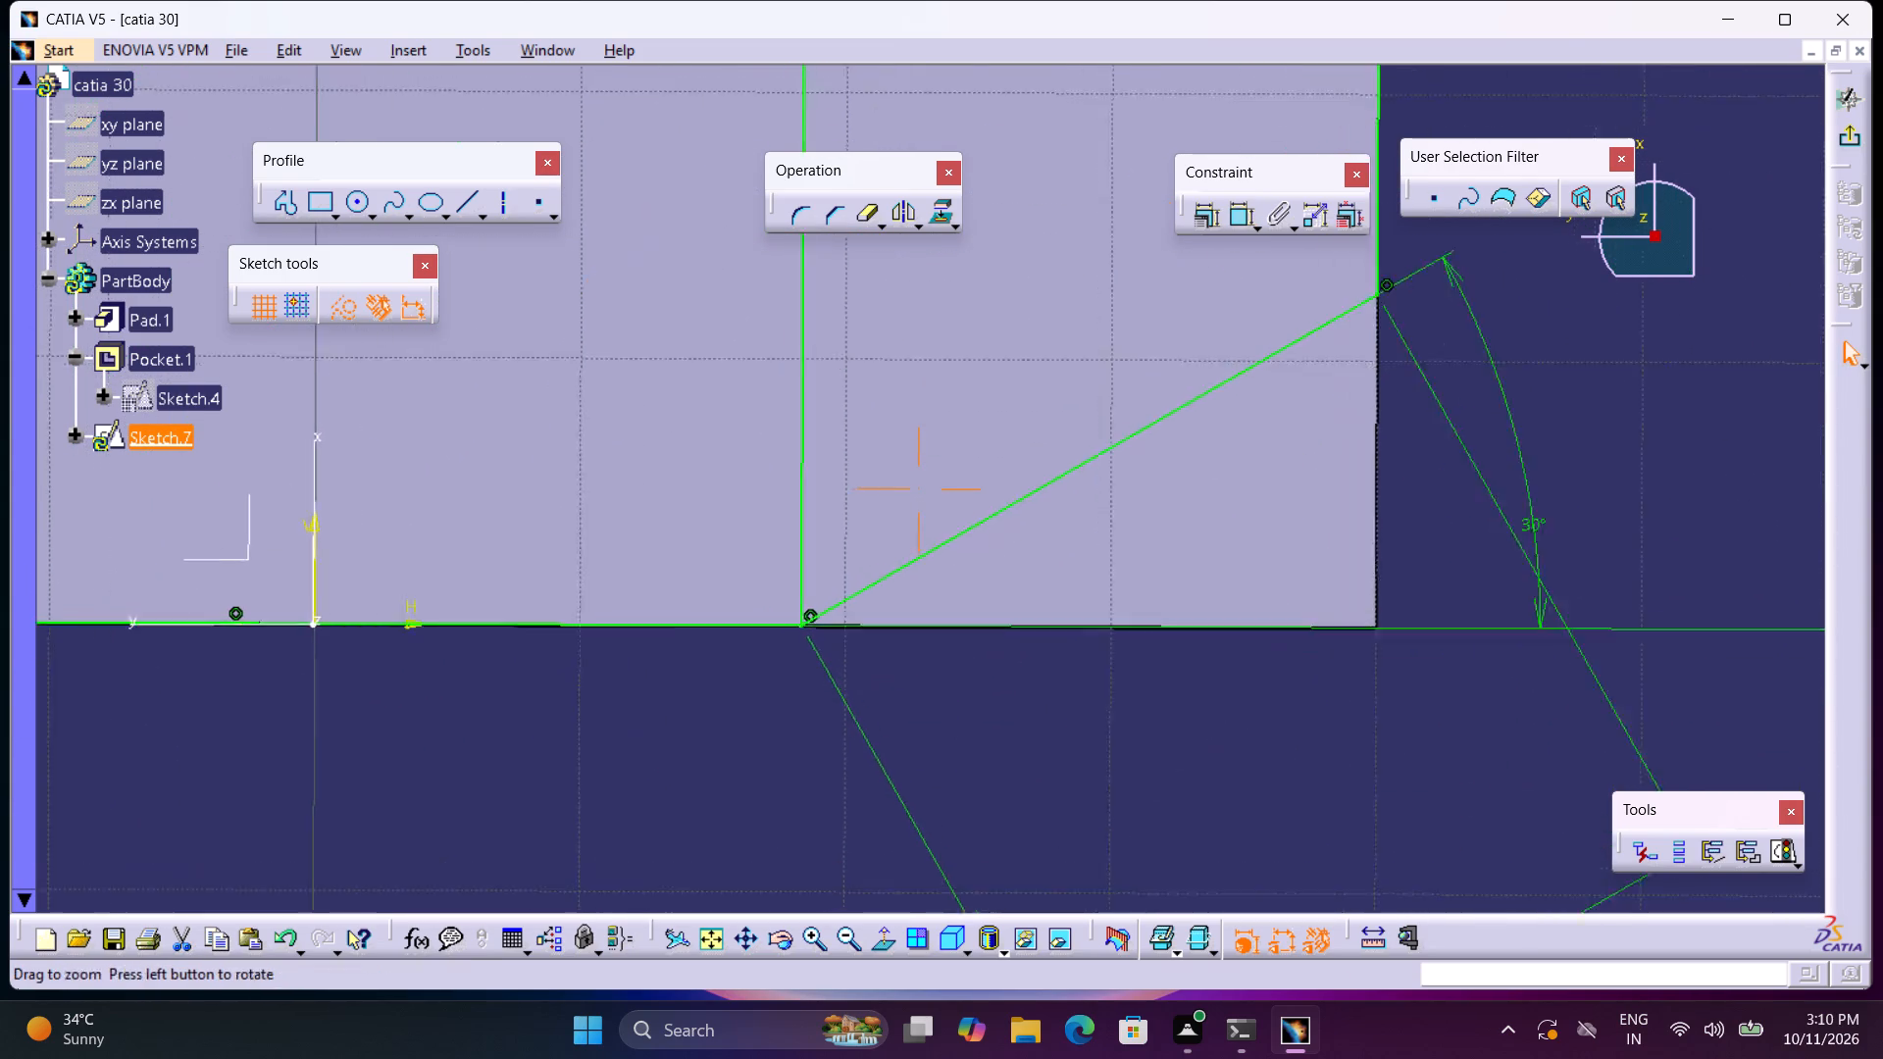
middle_drag(946, 647, 909, 446)
middle_drag(836, 810, 1042, 416)
middle_click(1046, 413)
middle_drag(601, 690, 909, 628)
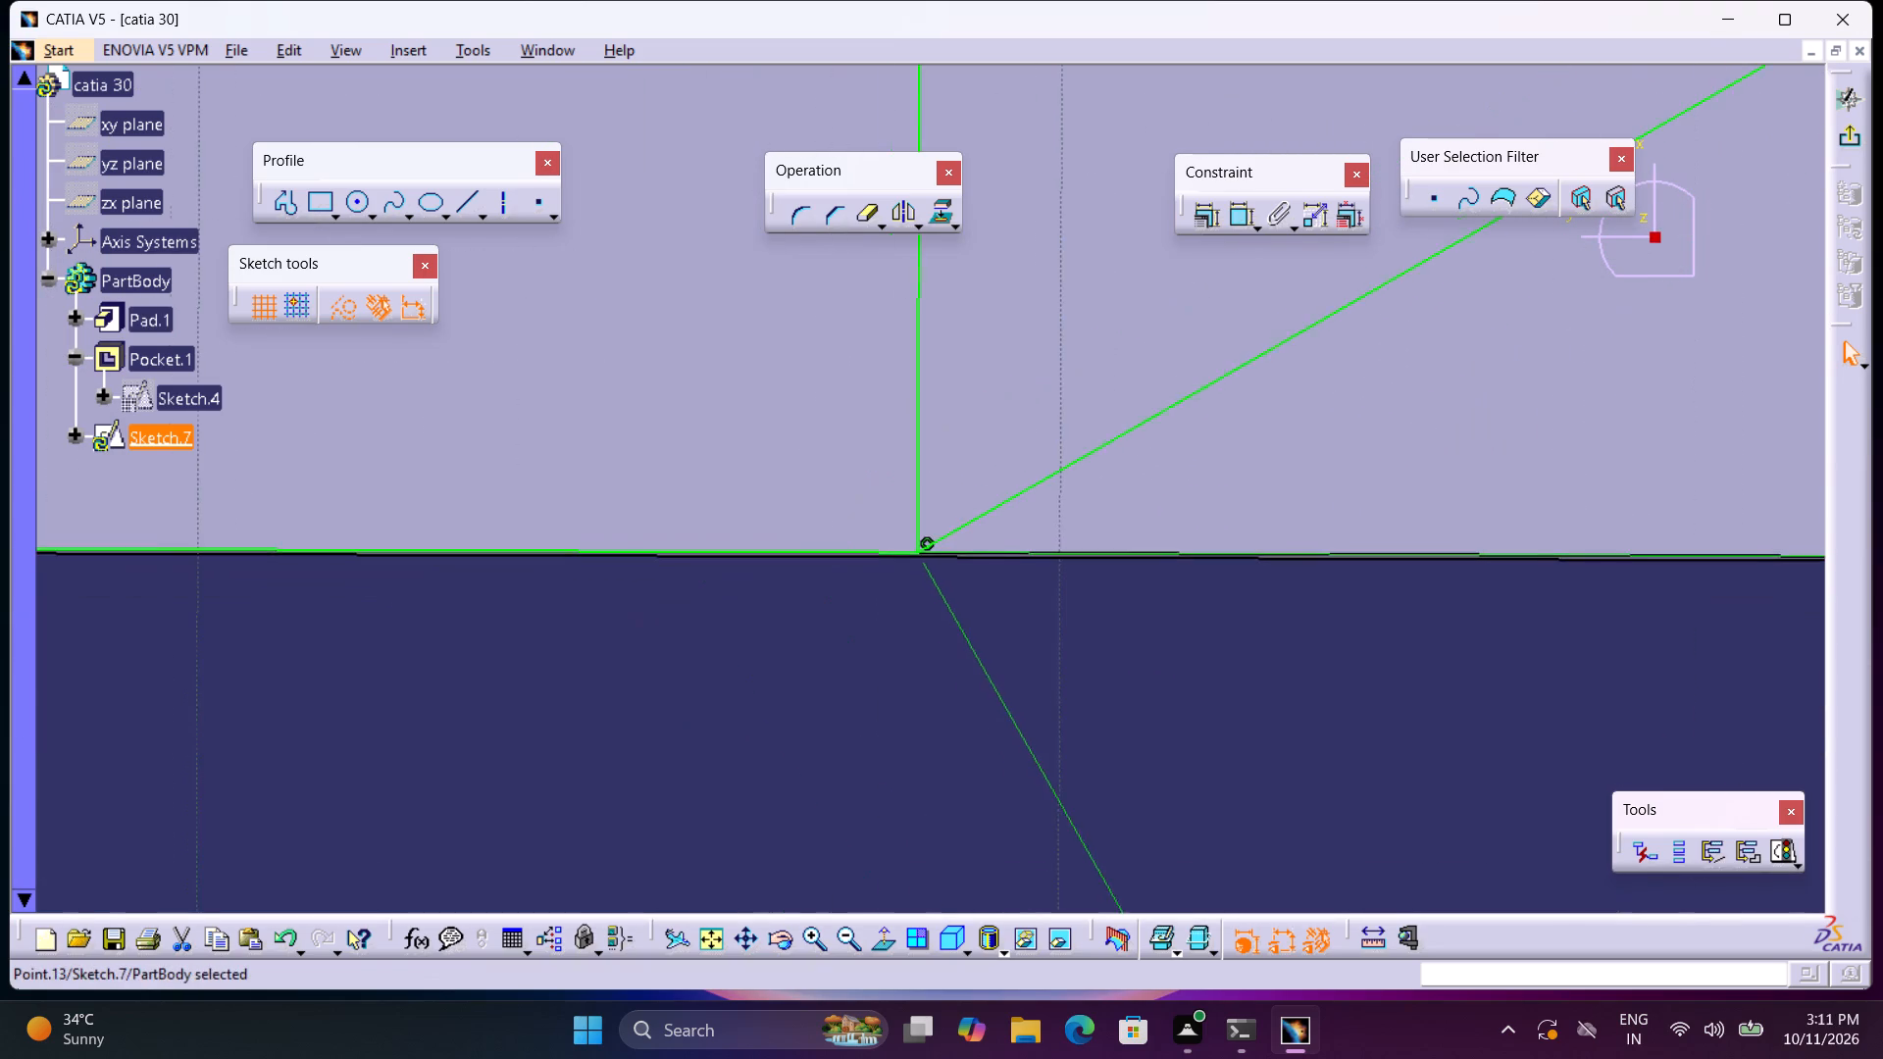
middle_drag(909, 628, 872, 360)
right_click(909, 628)
middle_click(872, 360)
middle_drag(1155, 668, 1034, 433)
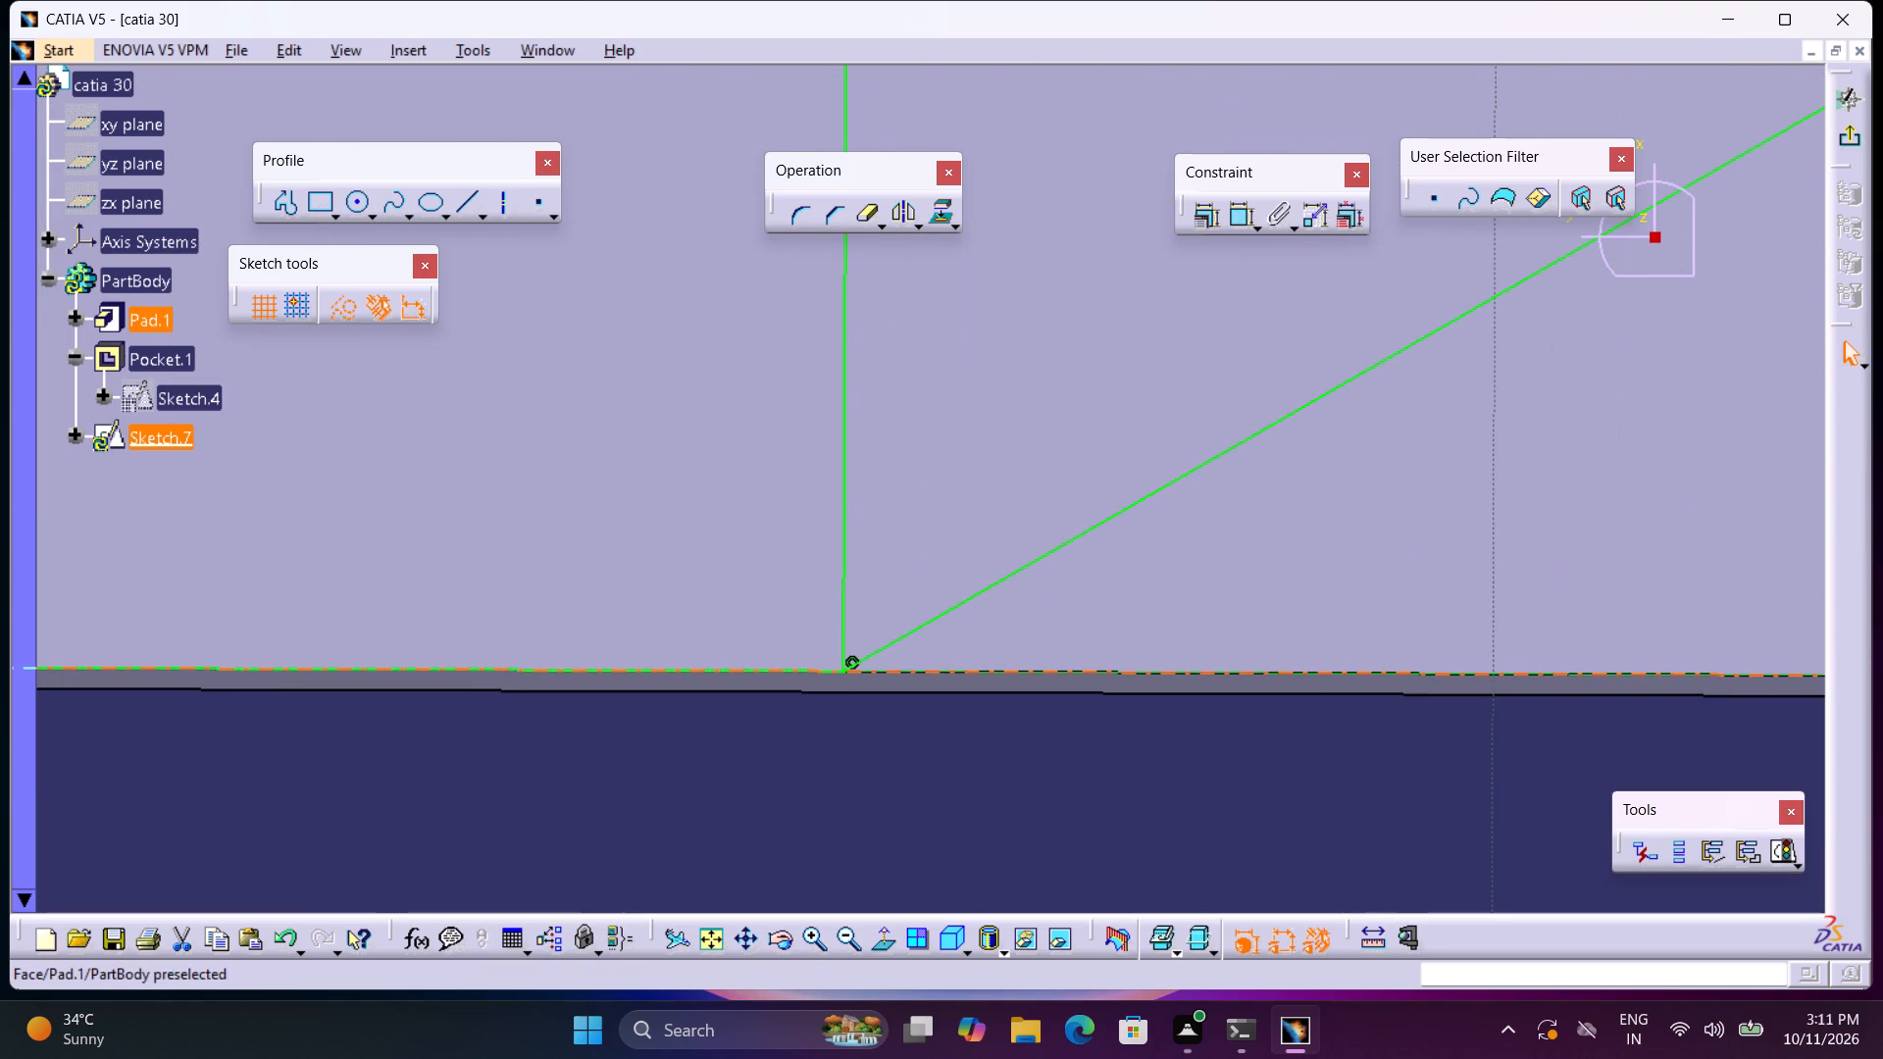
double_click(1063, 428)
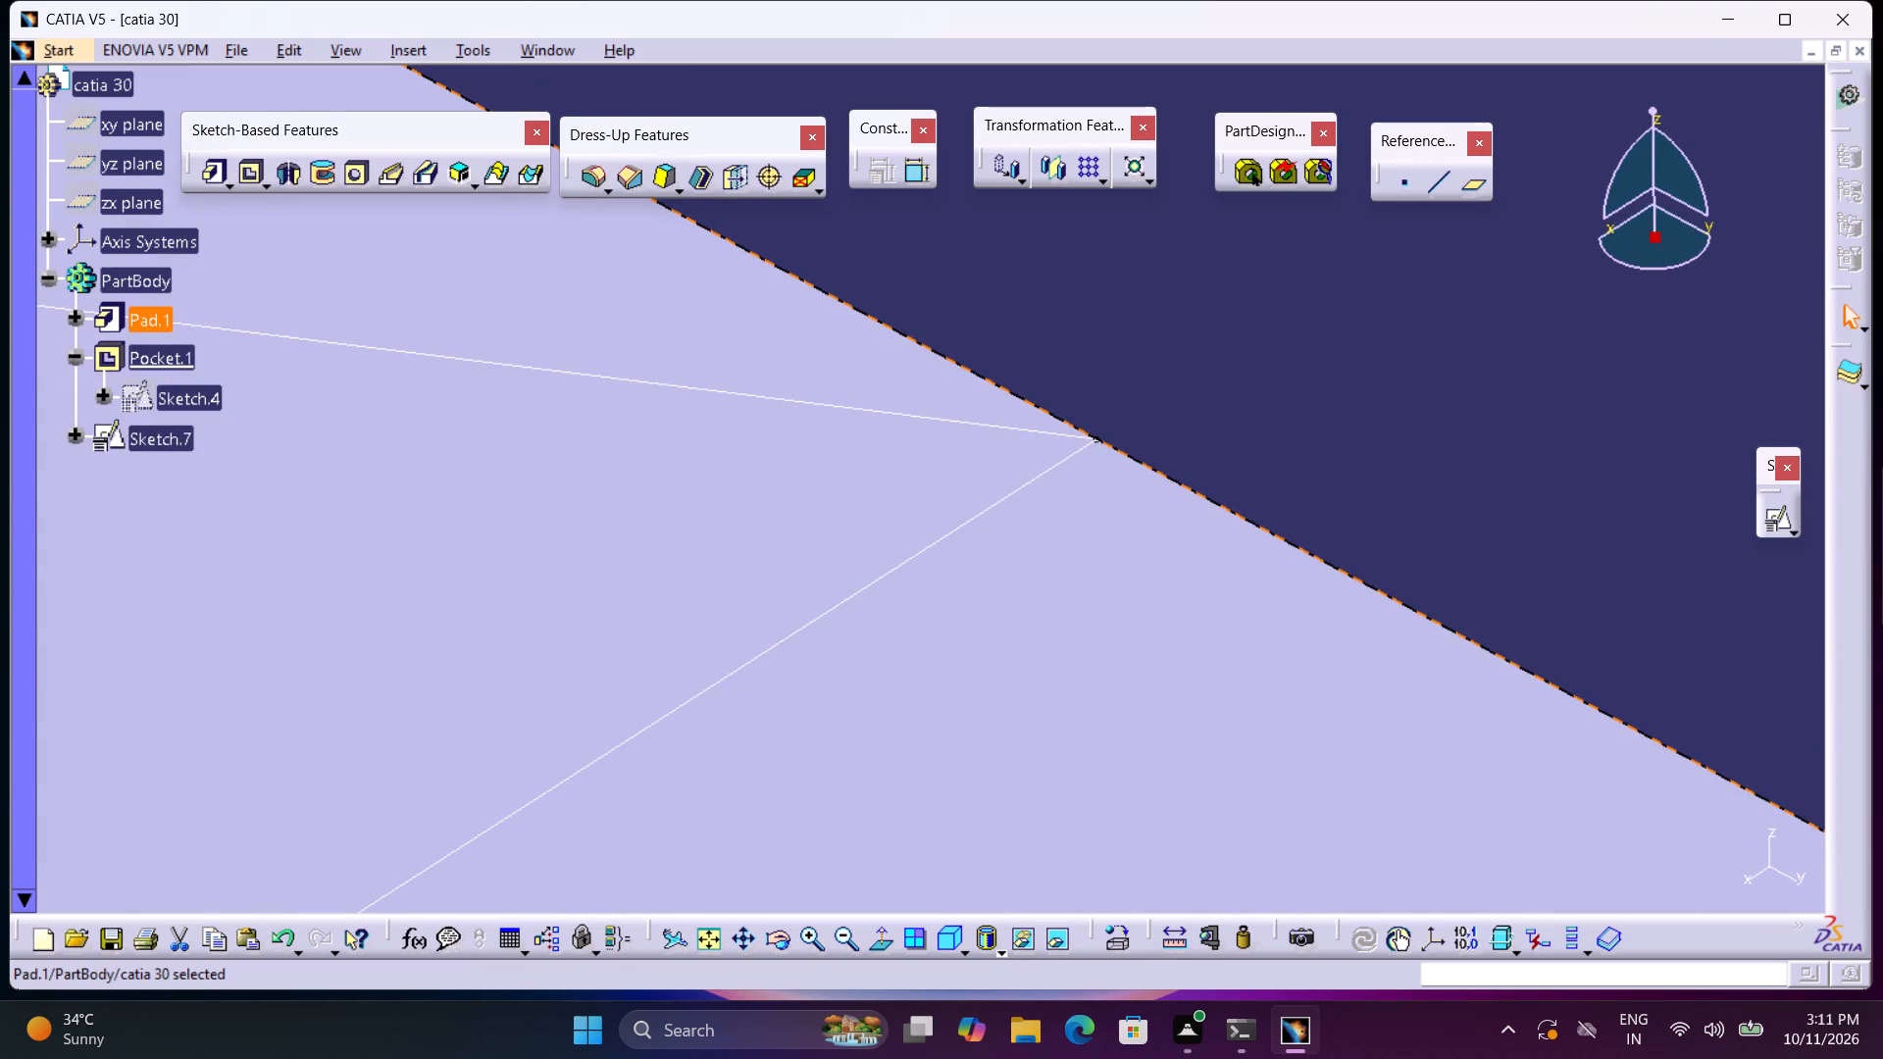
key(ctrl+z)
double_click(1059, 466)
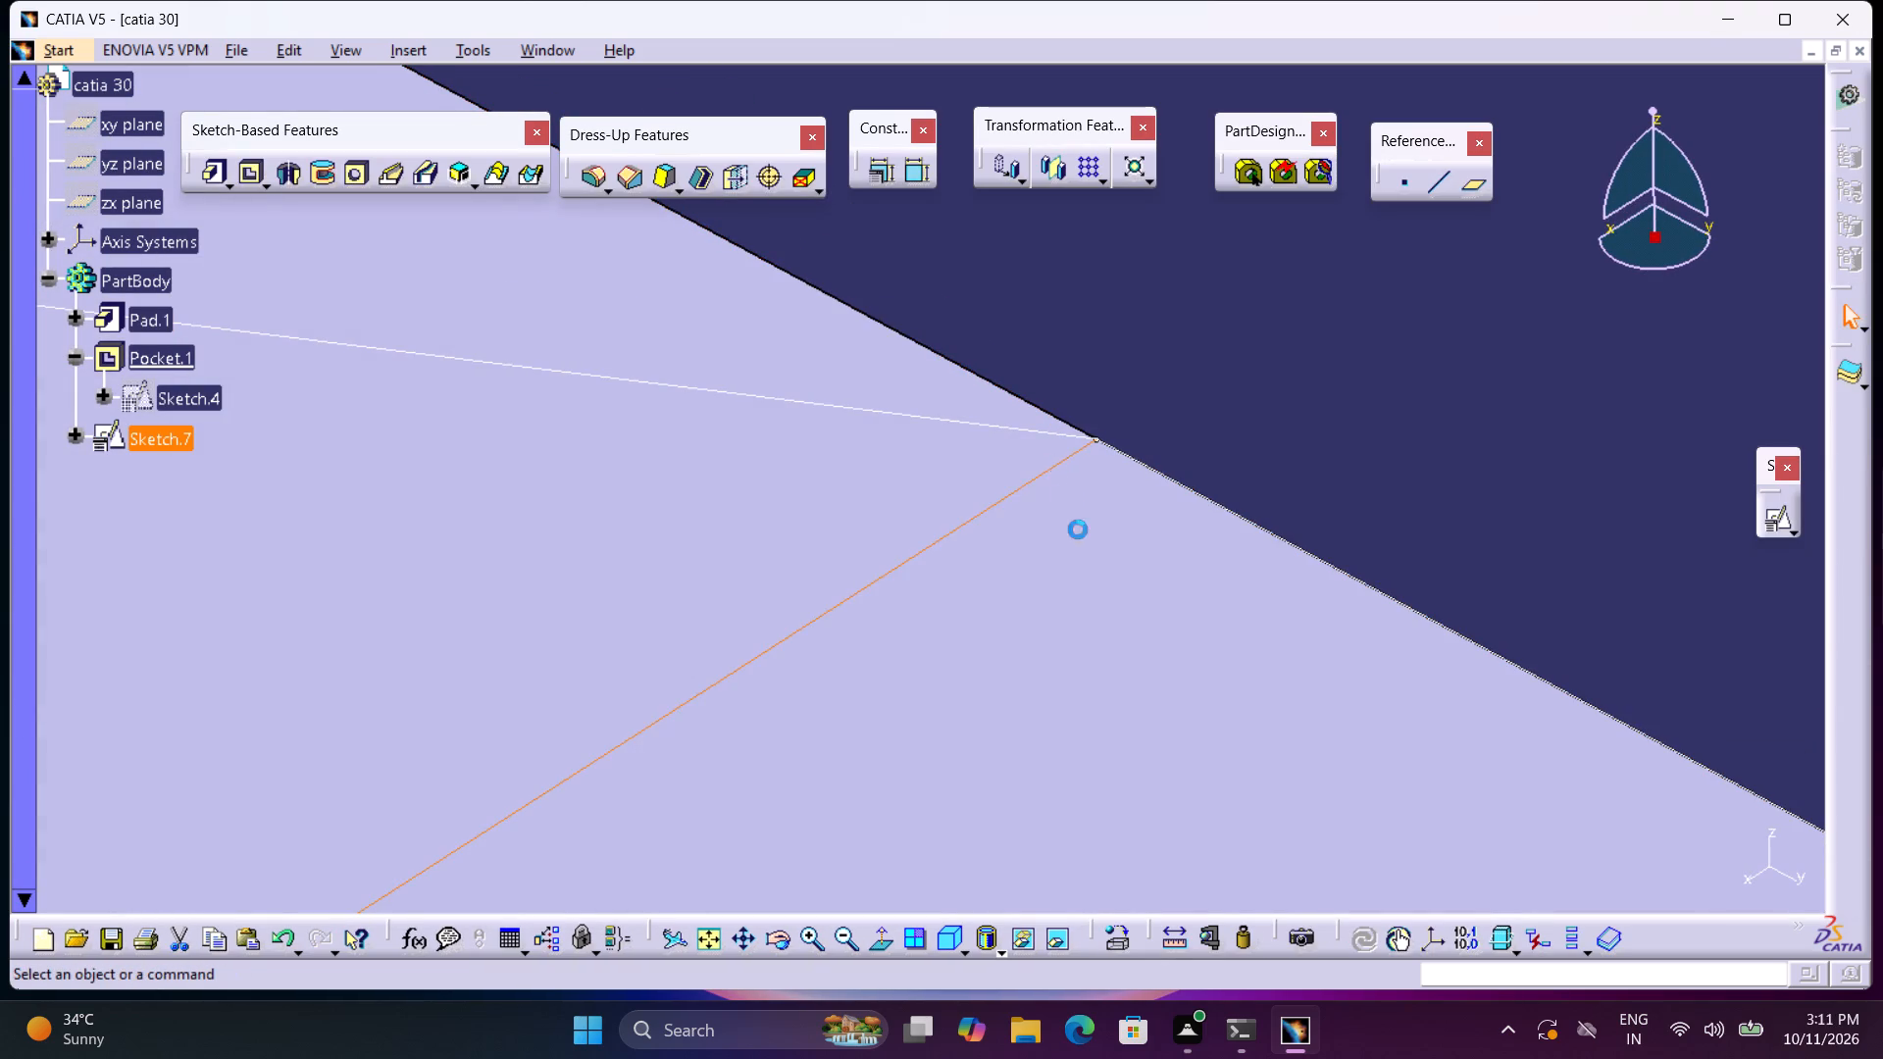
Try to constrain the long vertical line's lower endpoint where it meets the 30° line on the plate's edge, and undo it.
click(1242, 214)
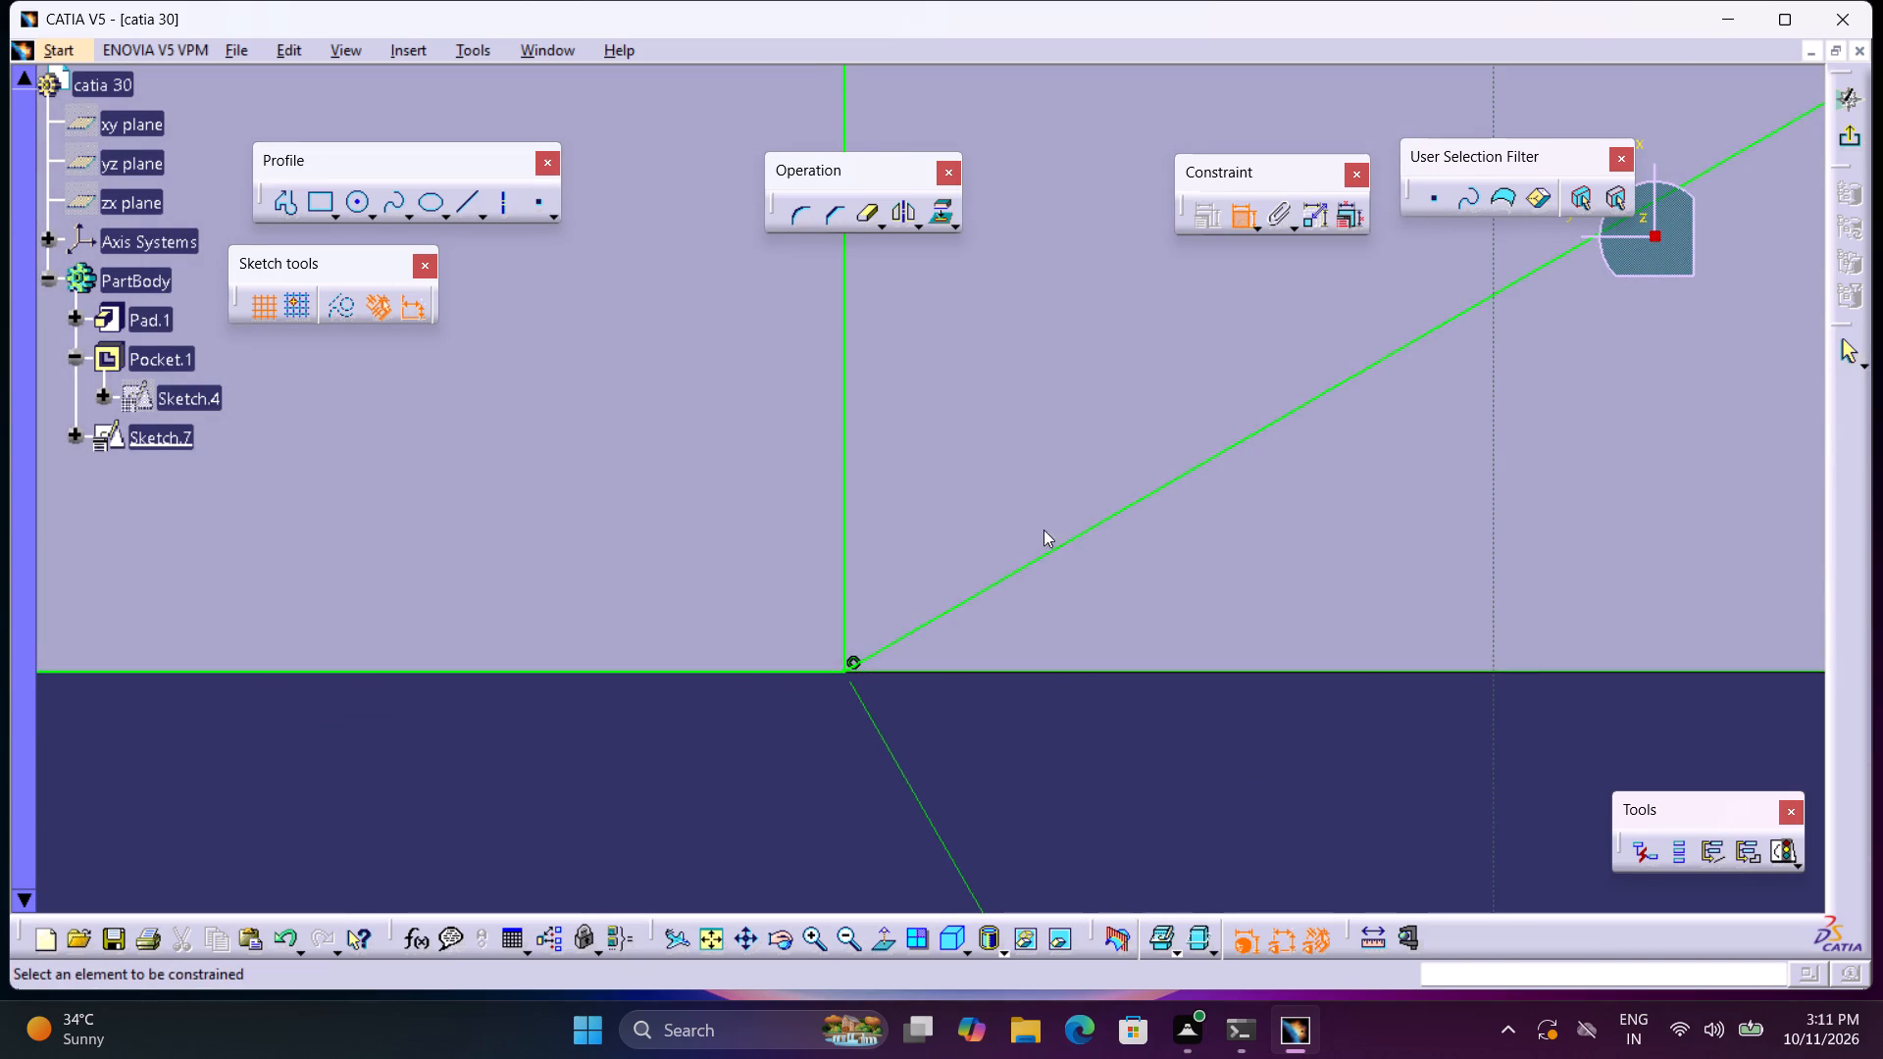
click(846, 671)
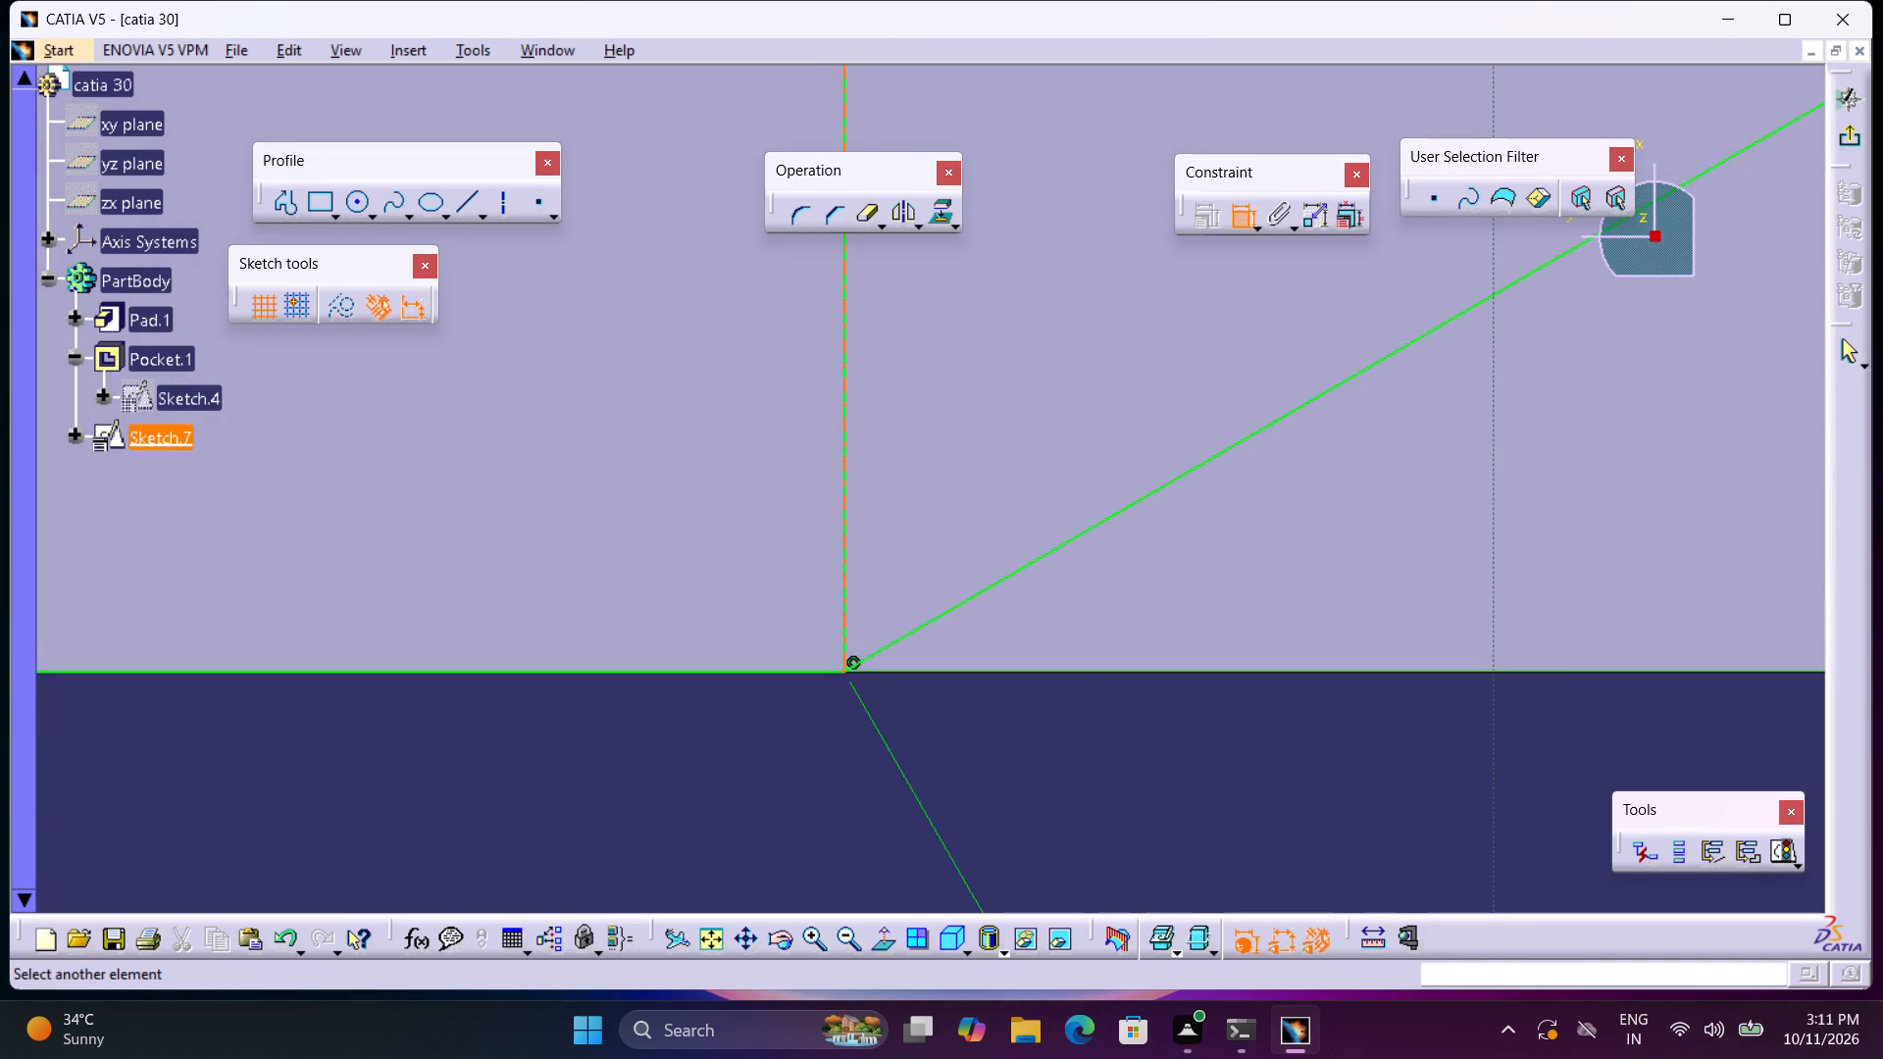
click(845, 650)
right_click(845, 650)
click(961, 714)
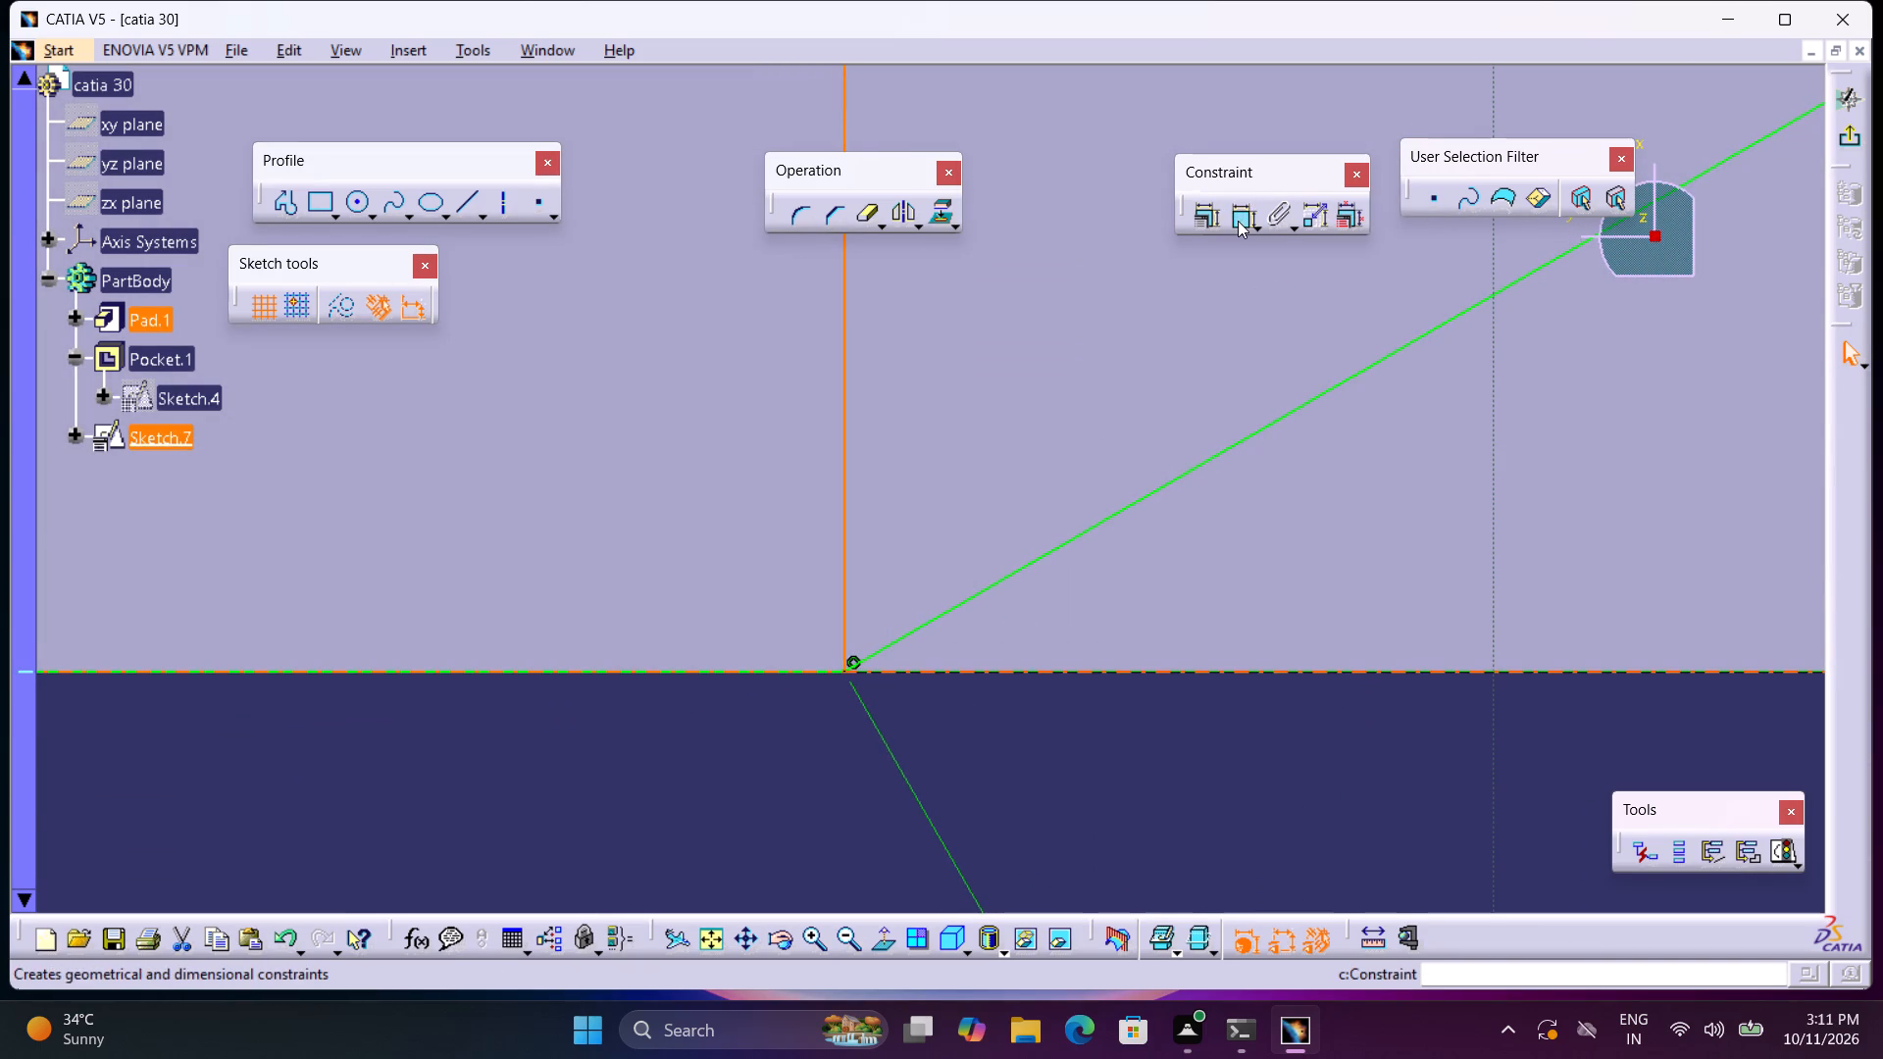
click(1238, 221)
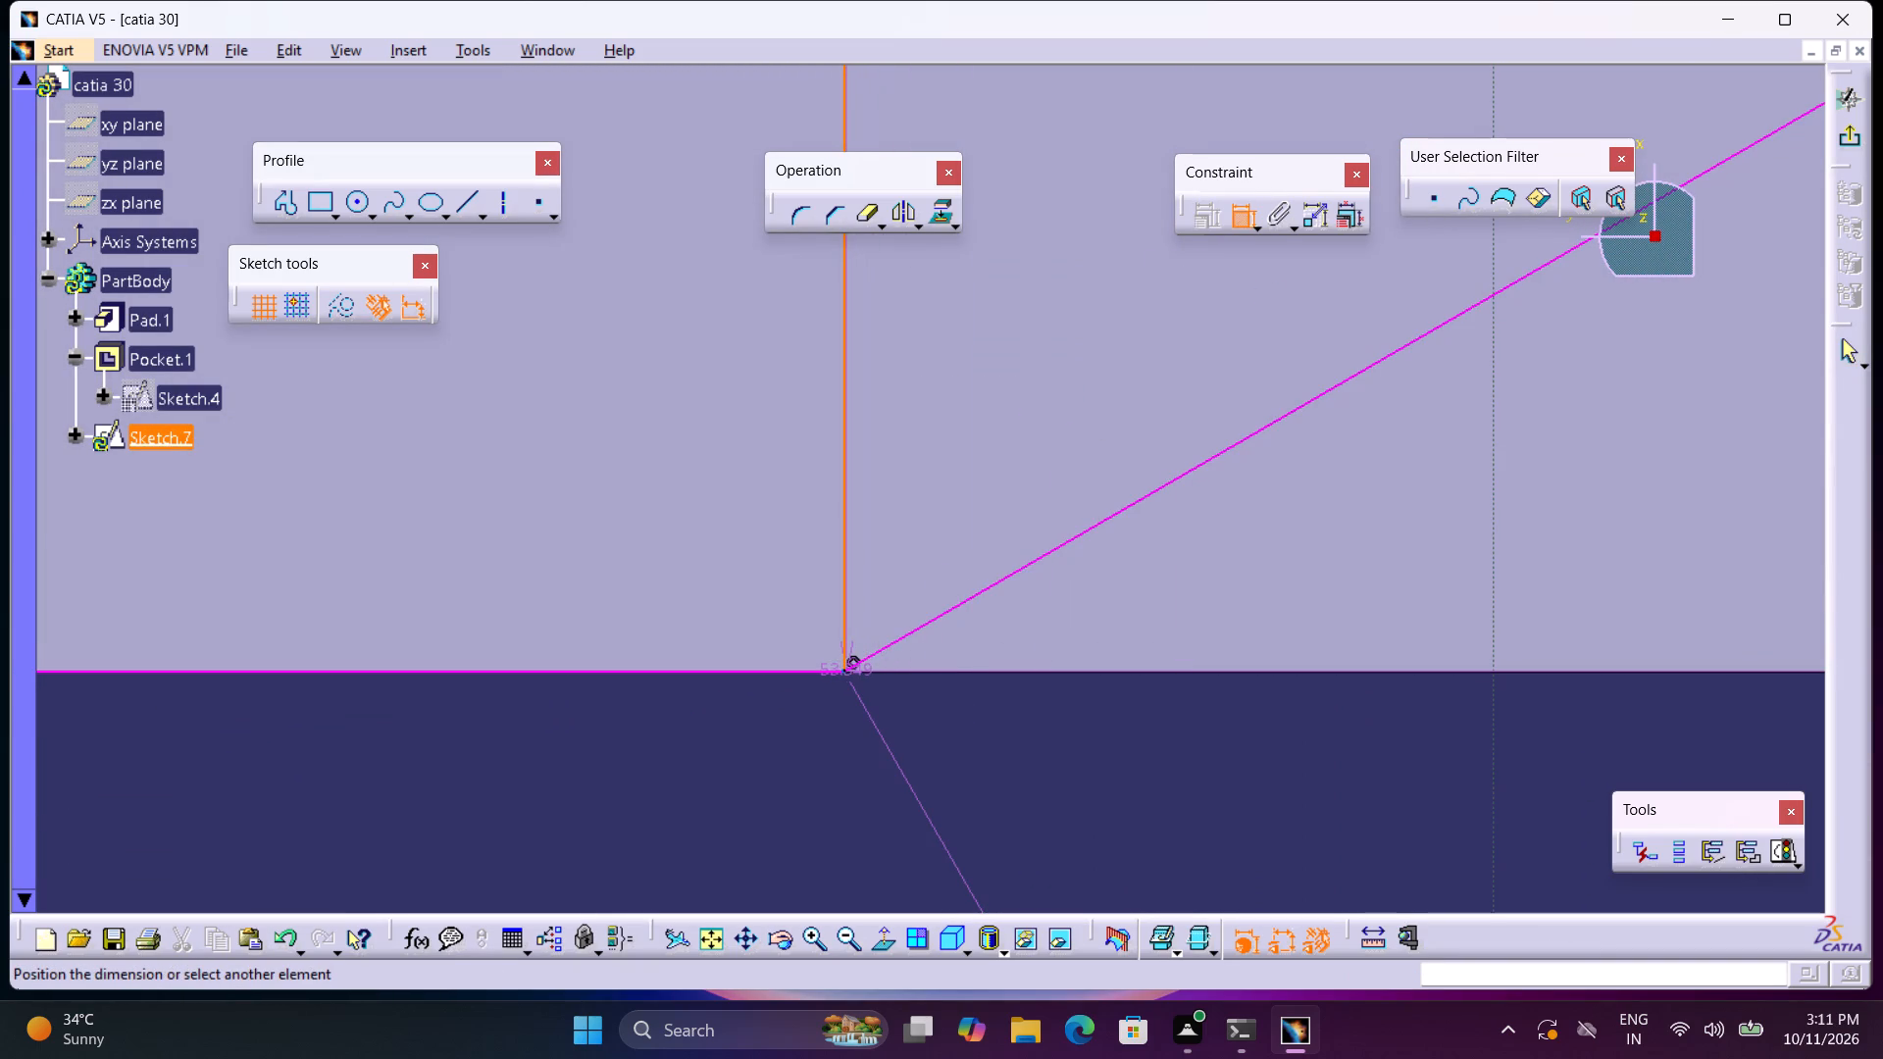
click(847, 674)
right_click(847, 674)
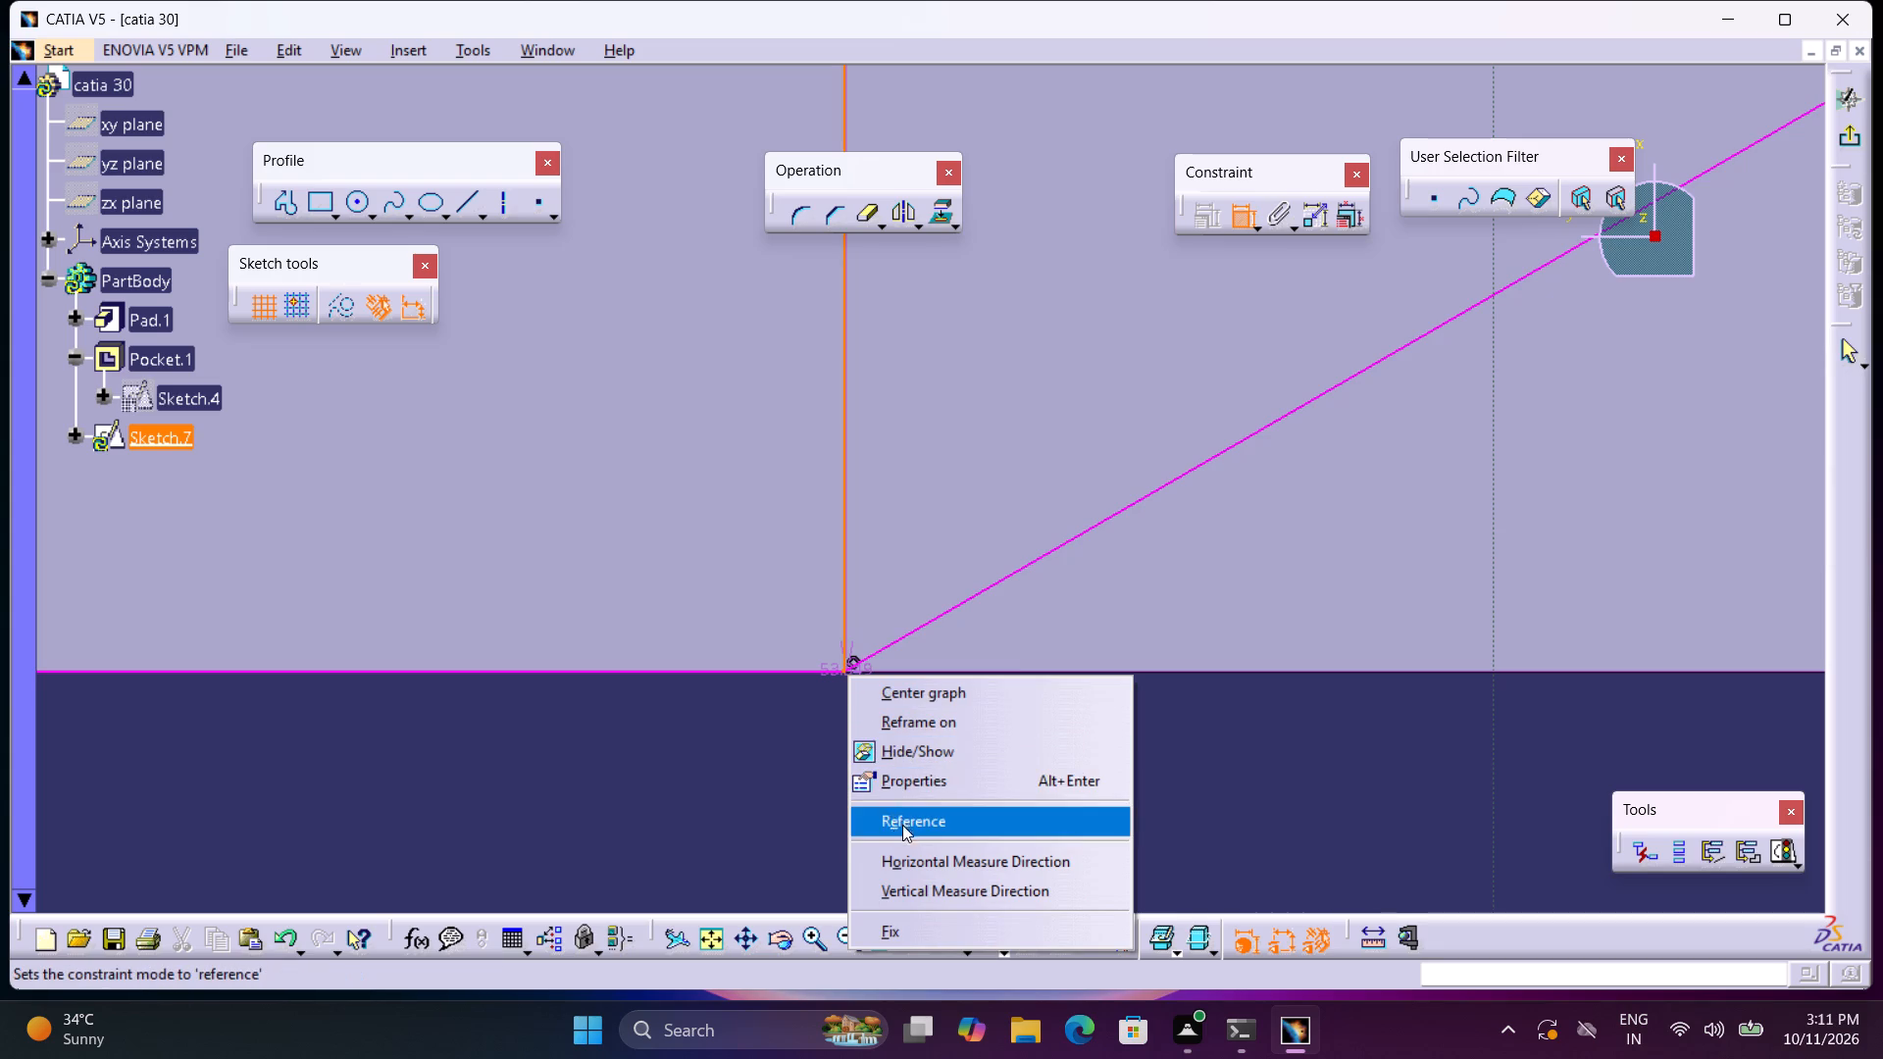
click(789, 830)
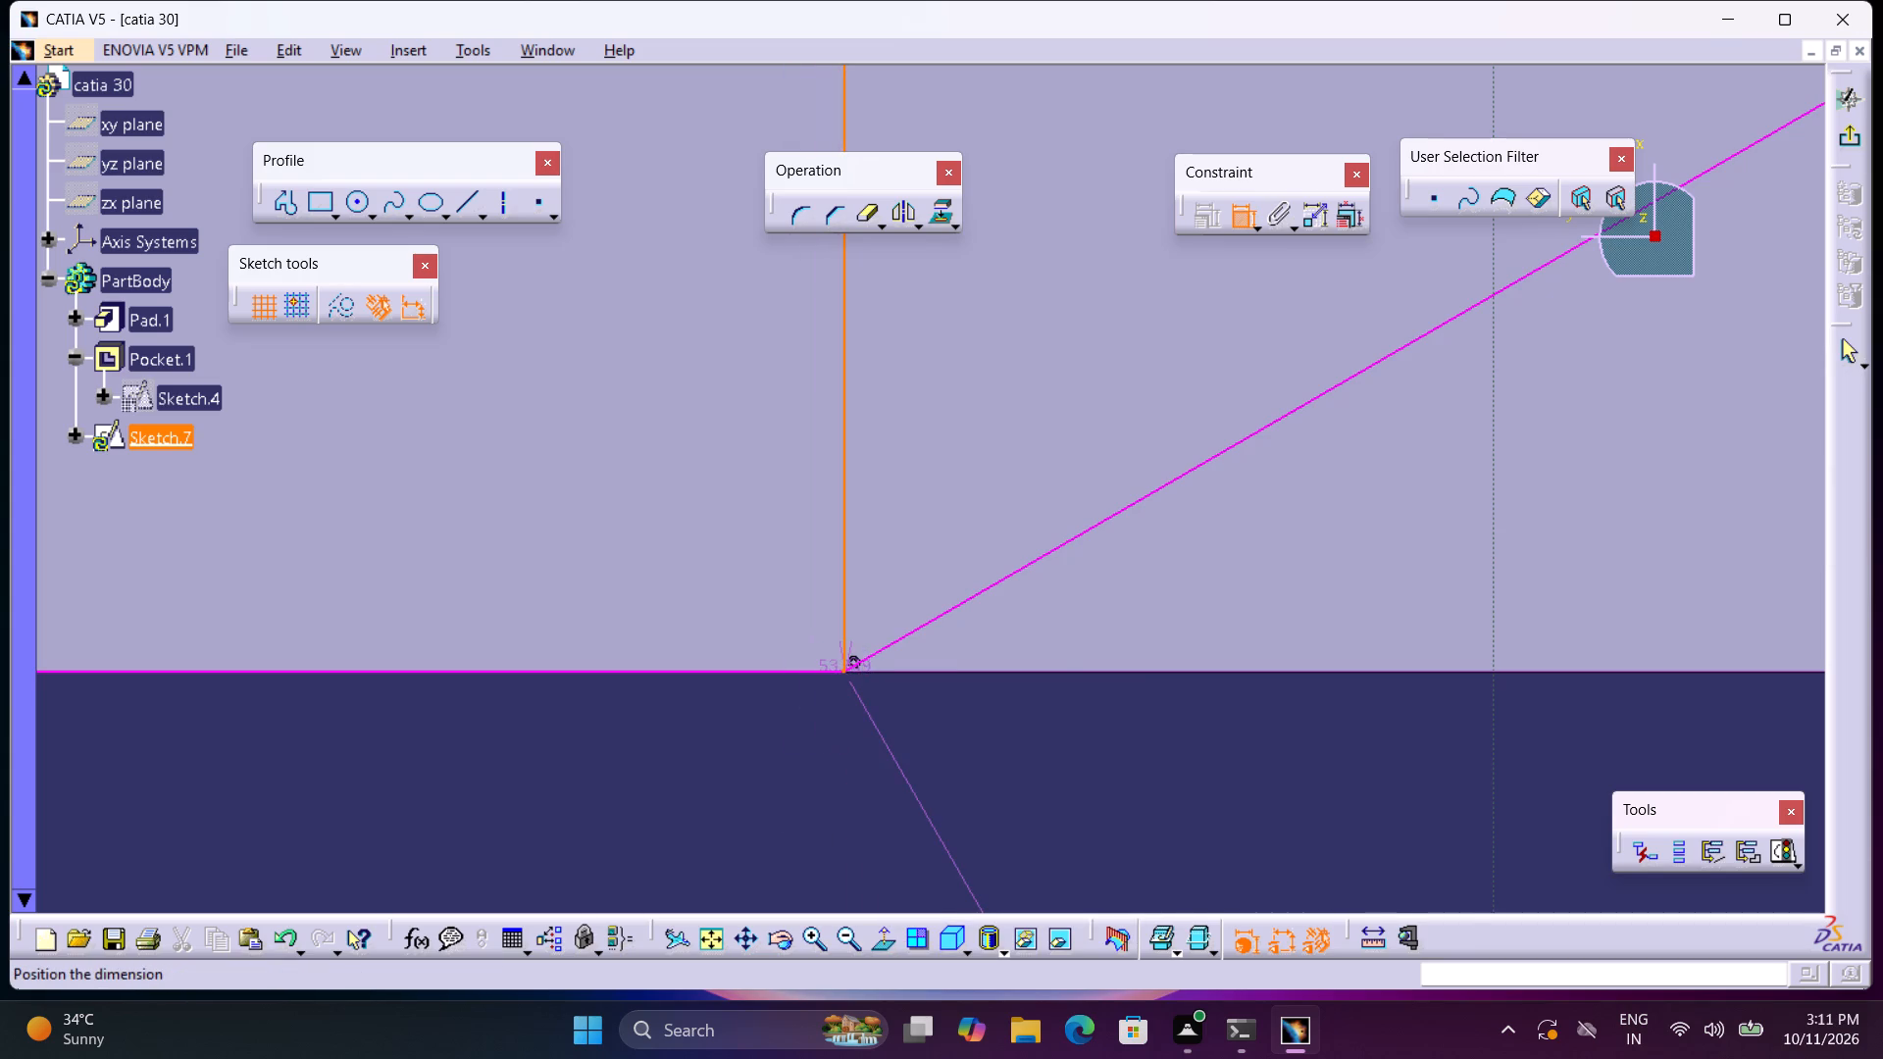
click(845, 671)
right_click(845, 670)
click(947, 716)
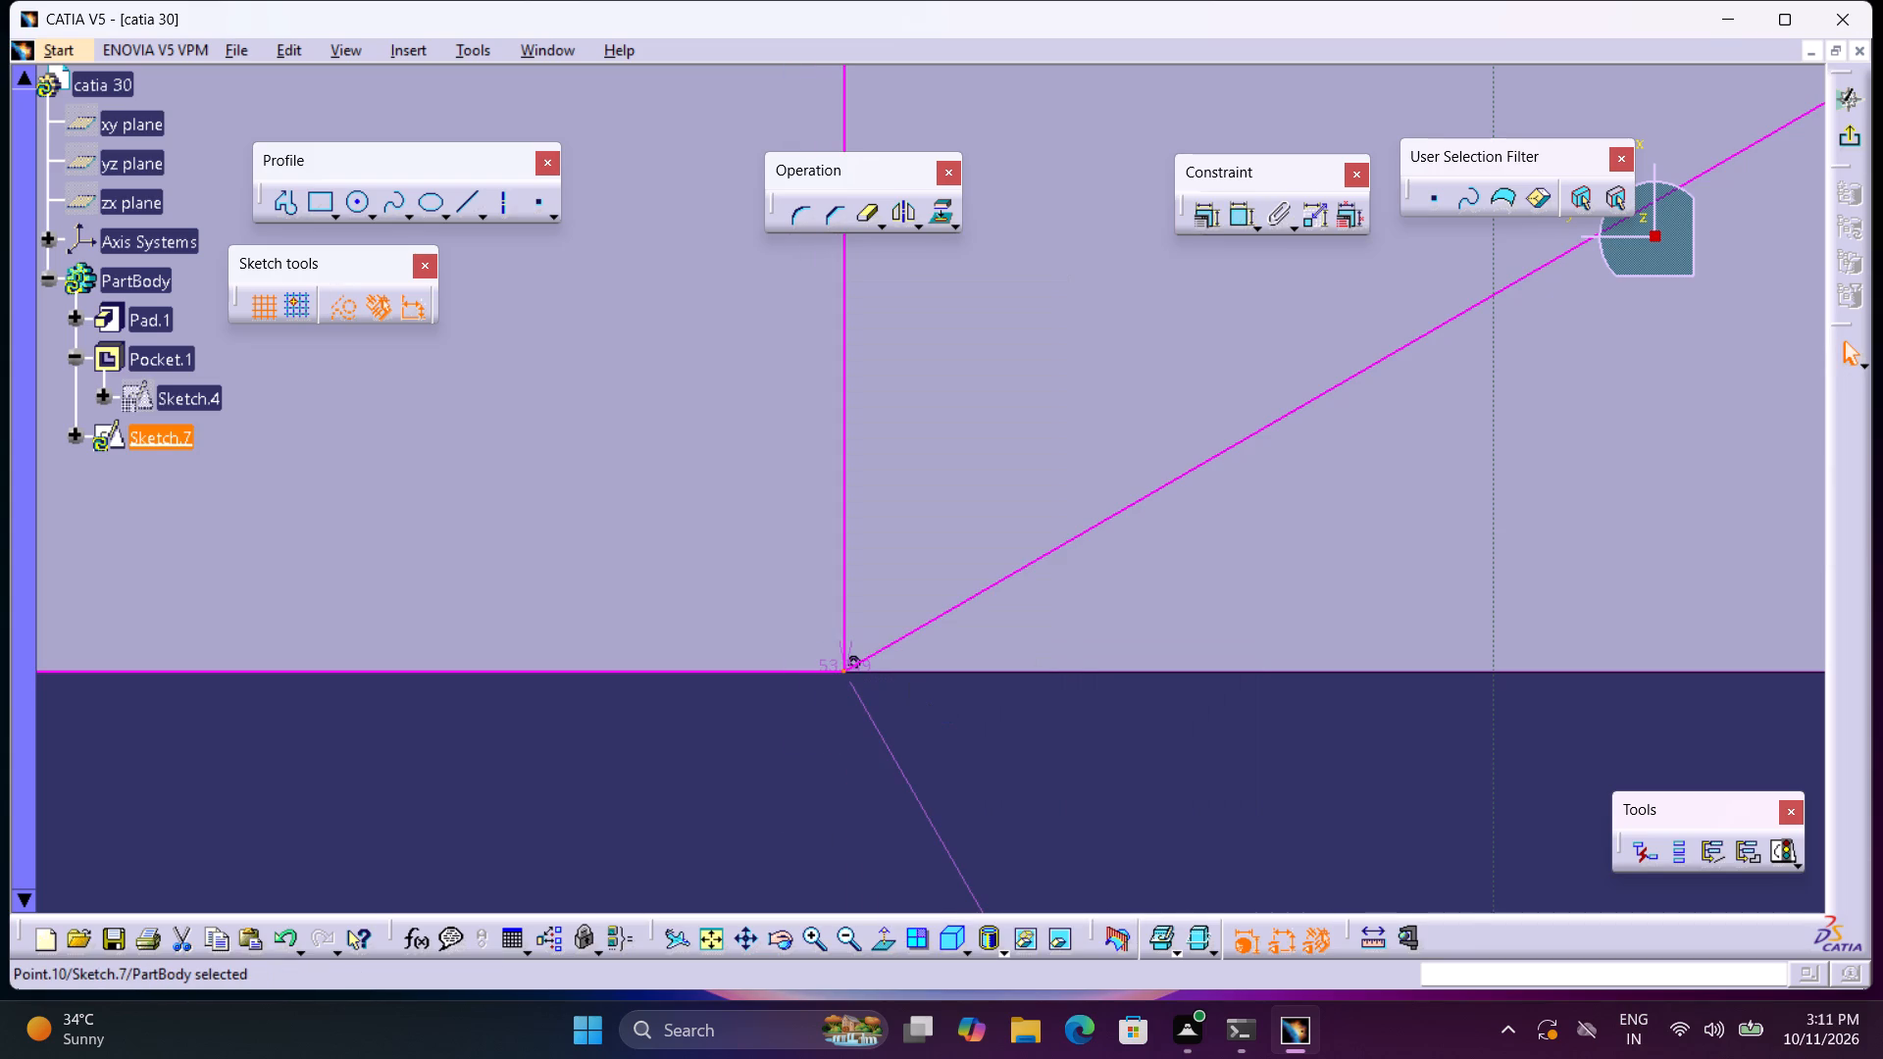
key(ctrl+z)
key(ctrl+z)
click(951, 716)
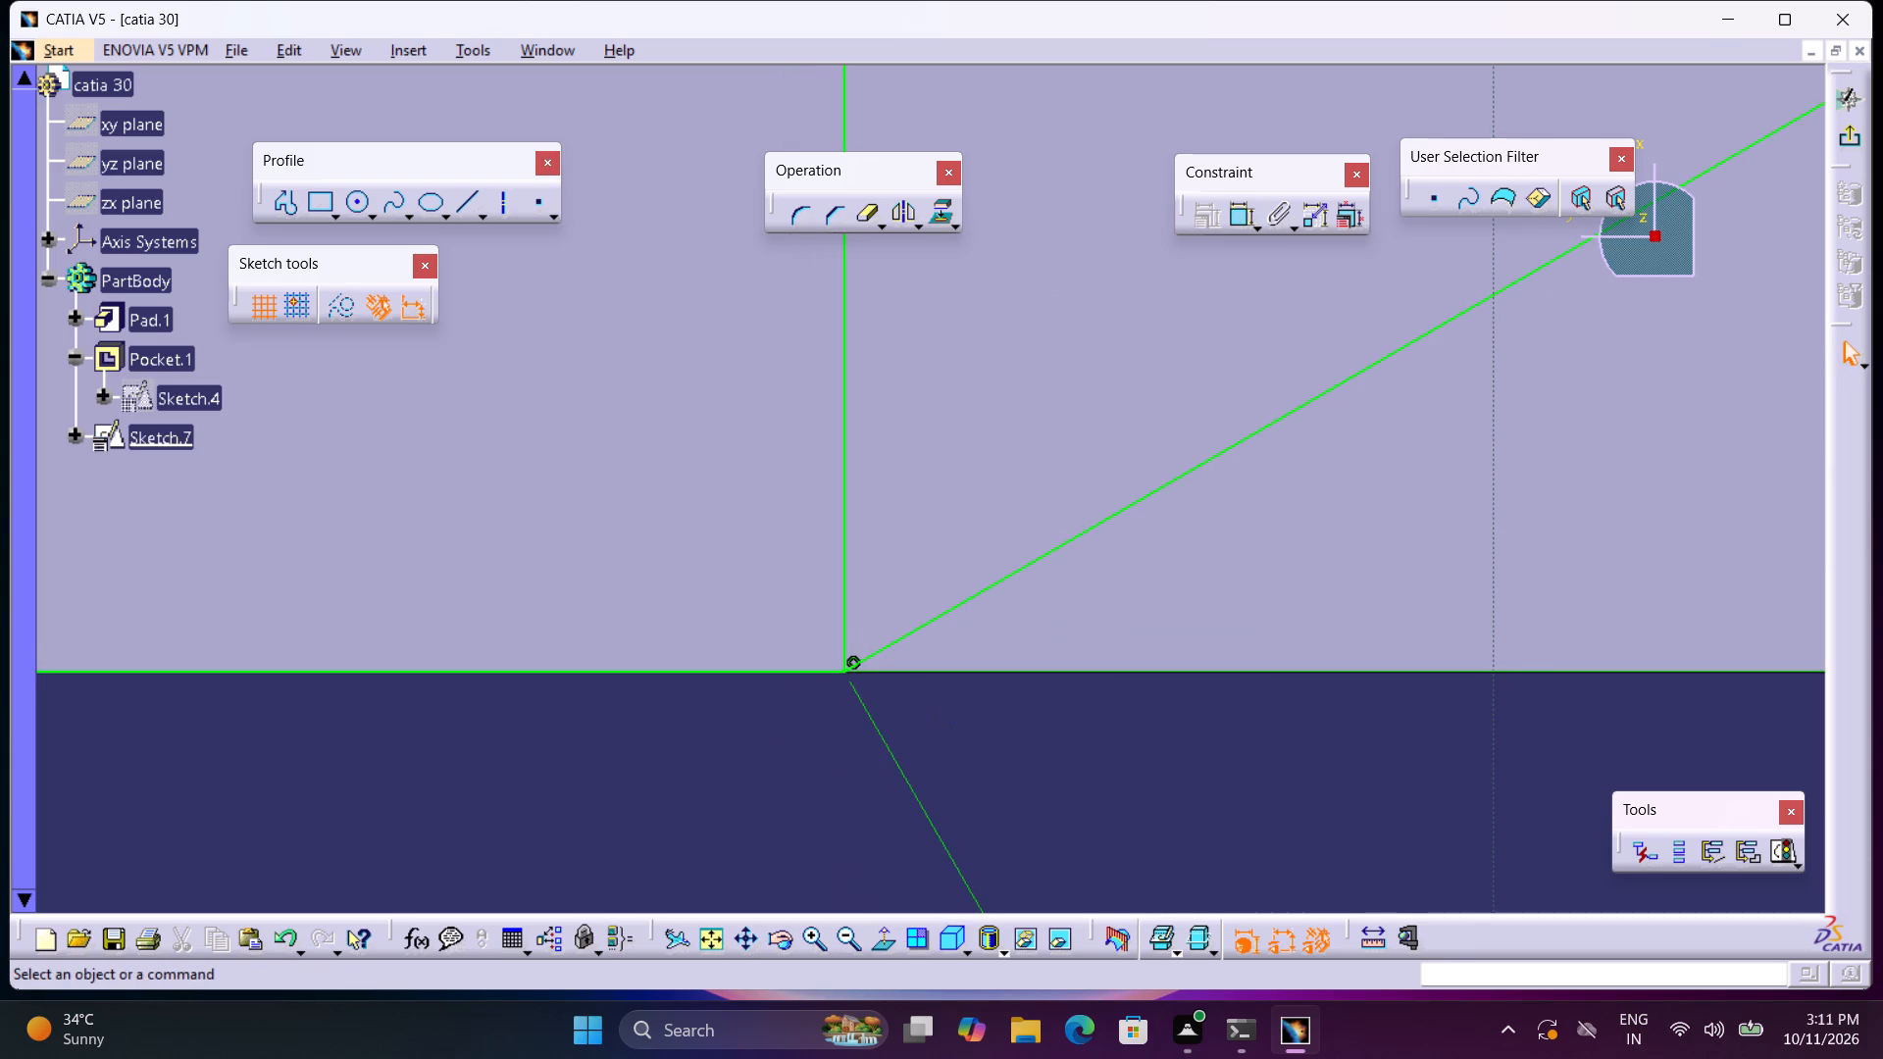
Test whether the lower junction point can be moved, and inspect the bottom line along the plate's edge to its far corner.
drag(845, 673, 887, 683)
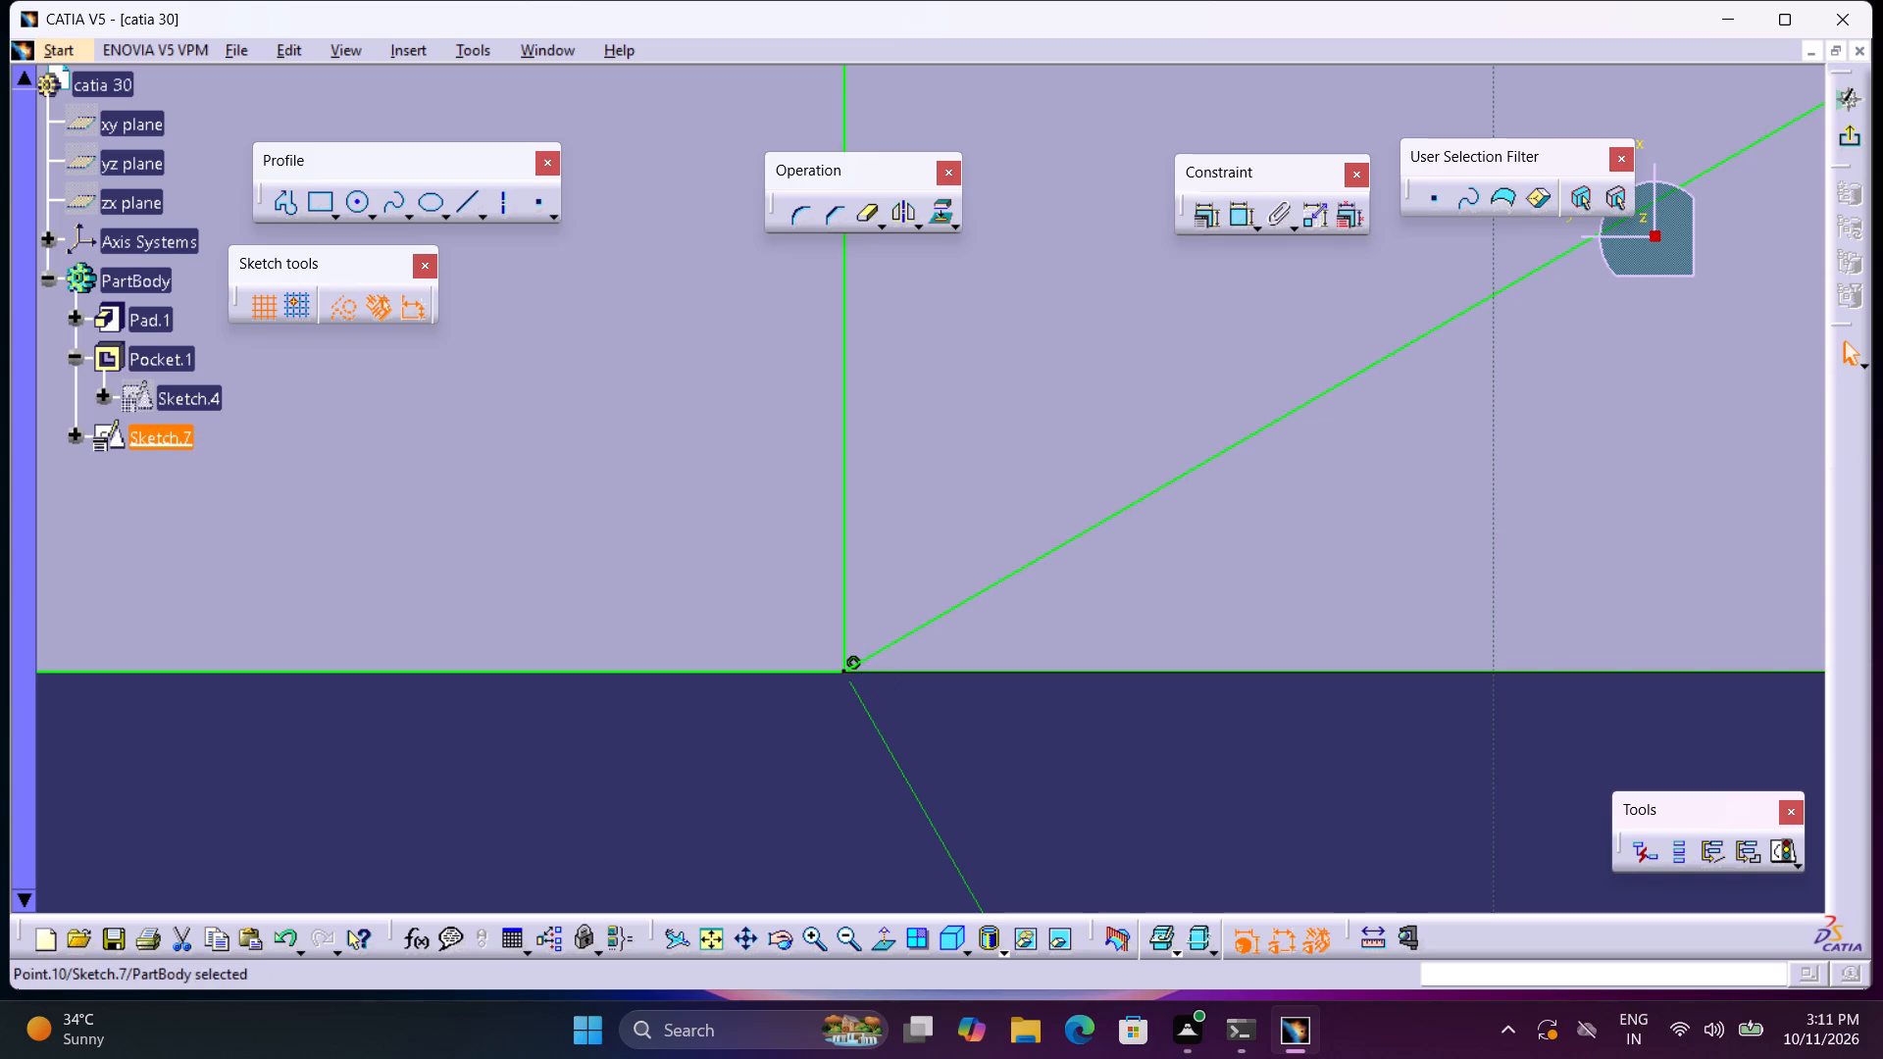
middle_drag(842, 729, 1006, 738)
right_click(992, 696)
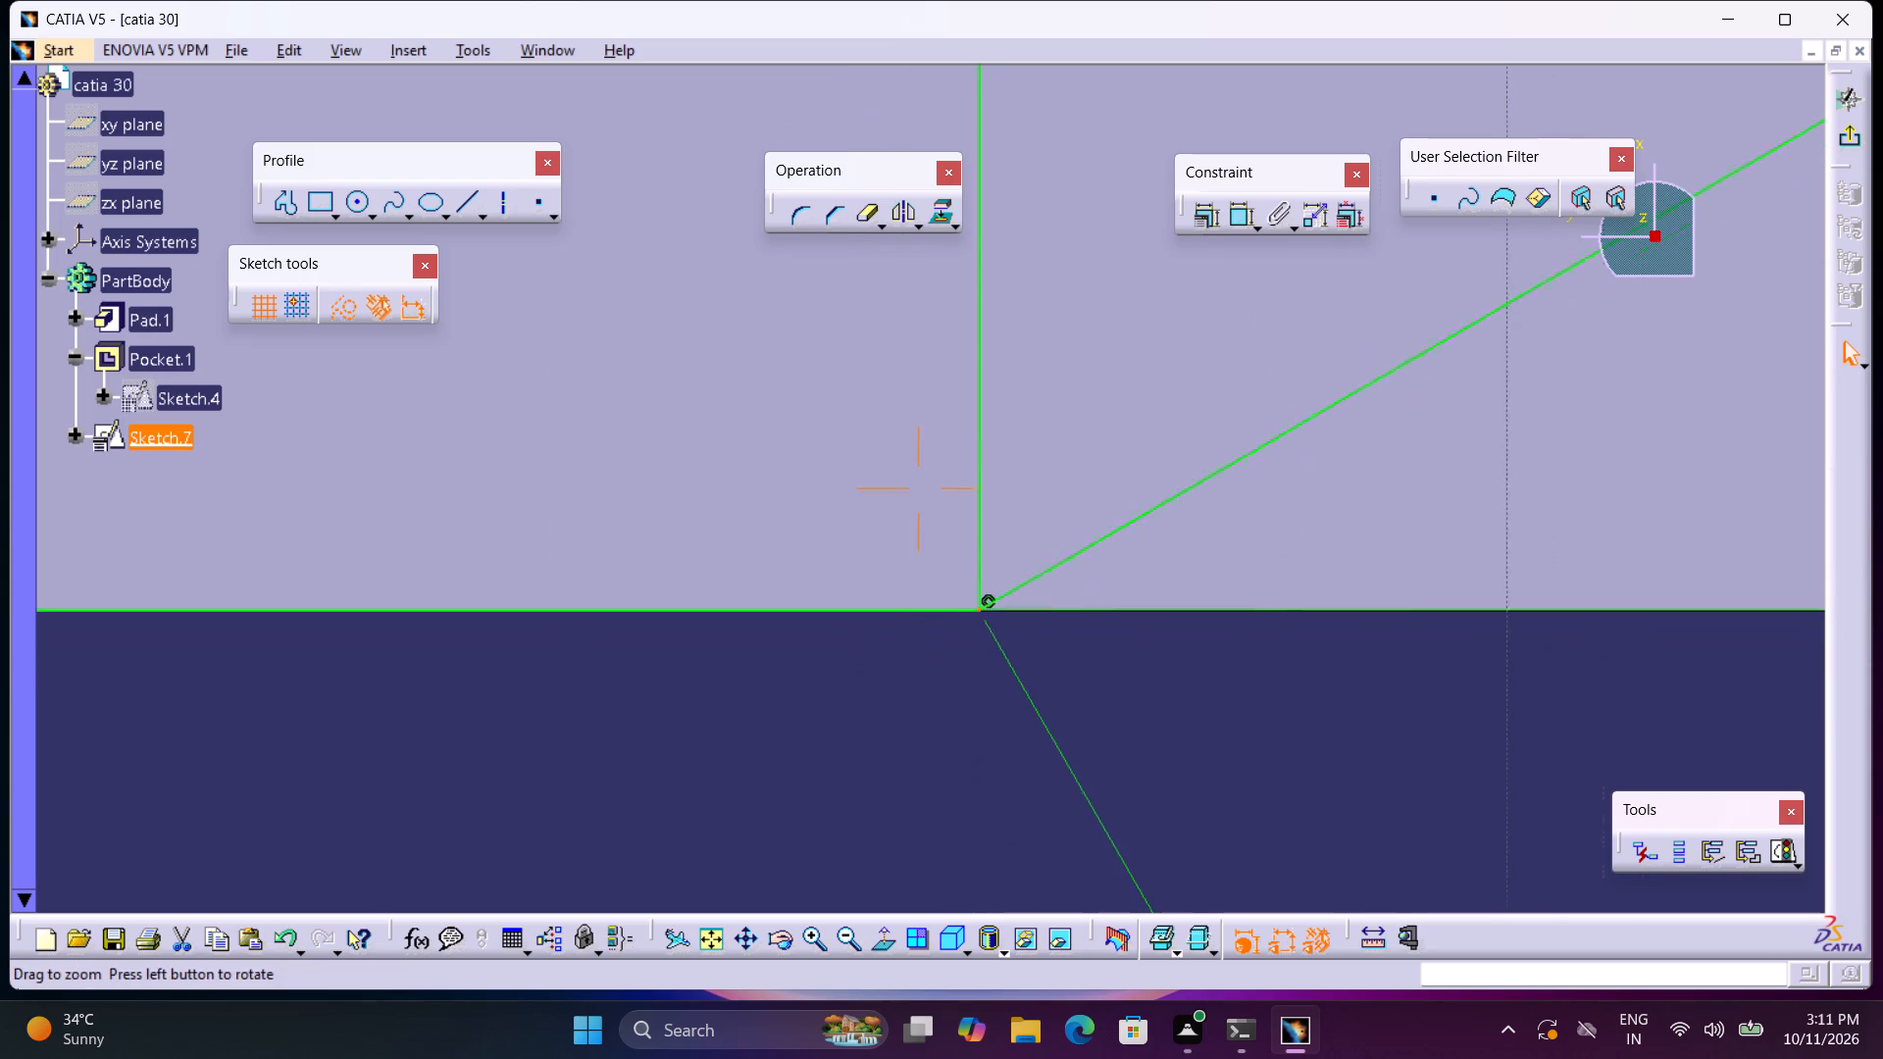
middle_drag(1006, 738, 1013, 786)
middle_drag(666, 706, 1744, 610)
middle_drag(397, 636, 1436, 669)
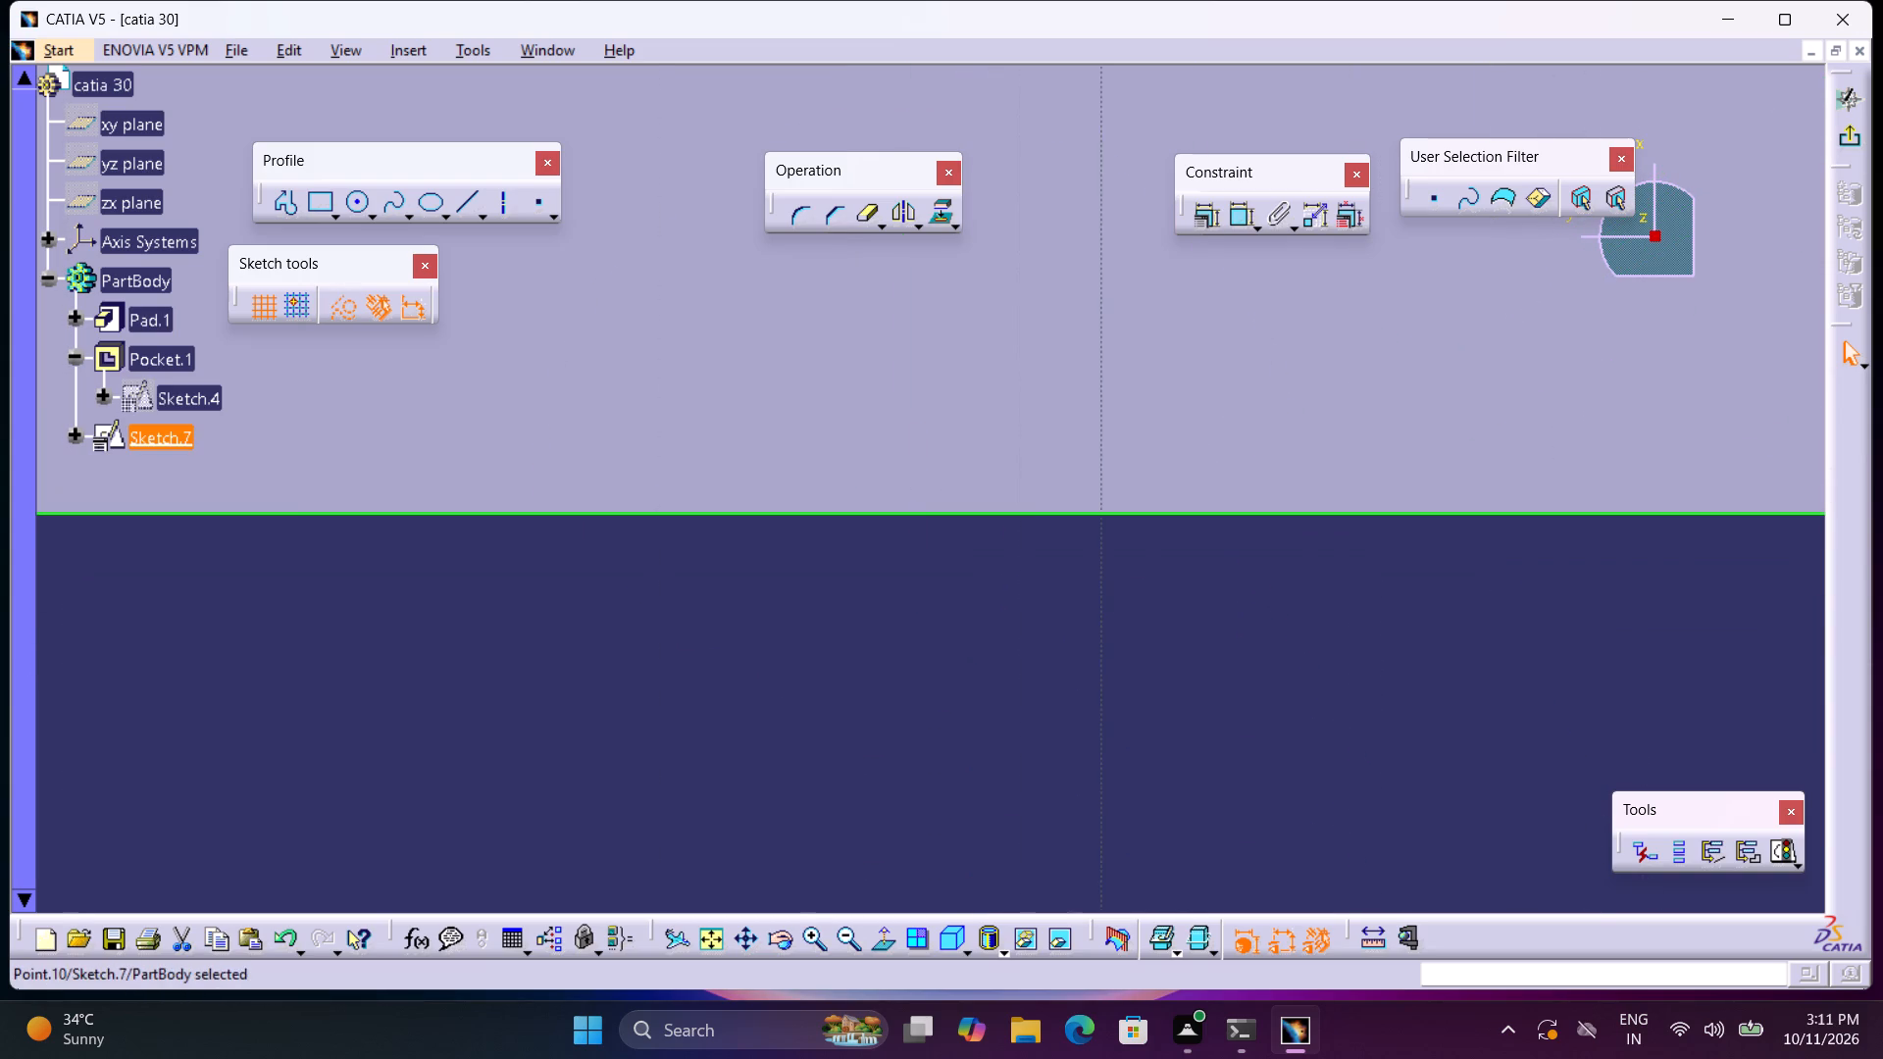
middle_drag(173, 671, 1581, 634)
middle_drag(55, 692, 1292, 705)
middle_drag(130, 708, 906, 710)
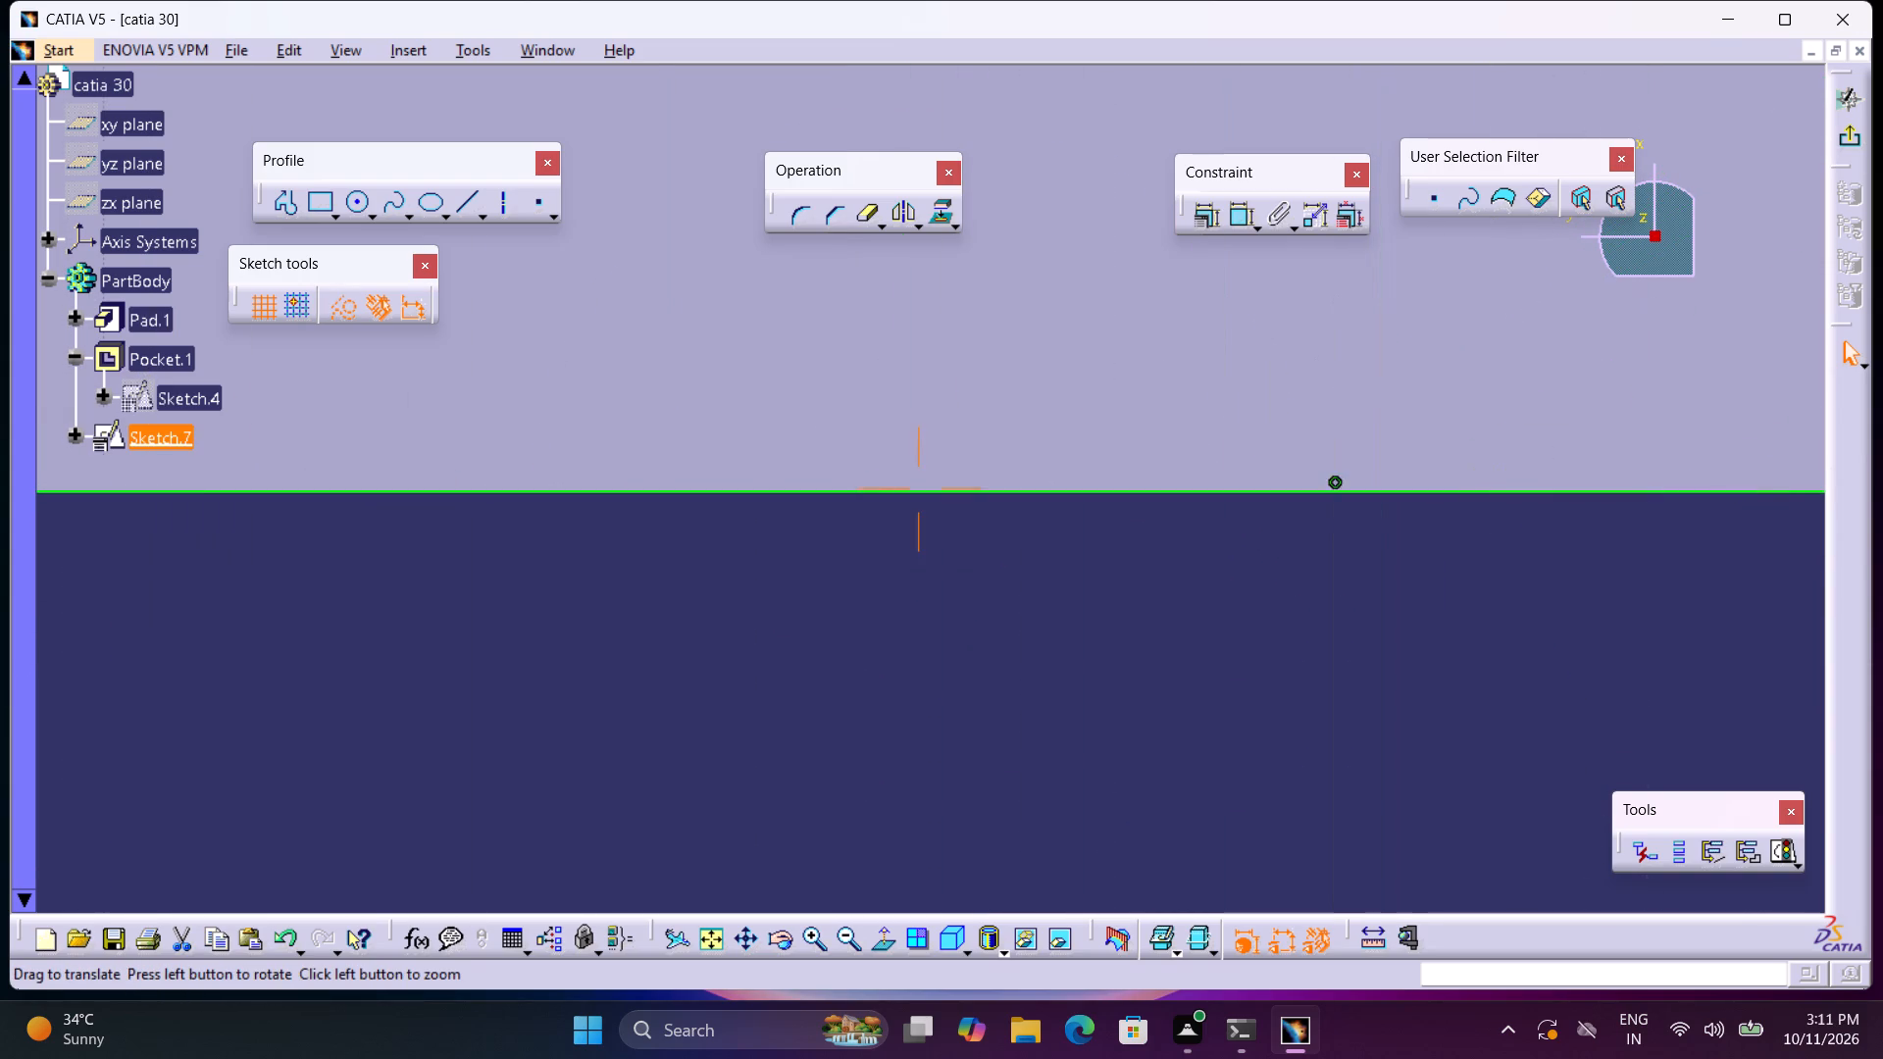
middle_drag(906, 710, 1436, 710)
middle_drag(174, 754, 1536, 782)
middle_drag(433, 785, 1693, 751)
middle_drag(267, 781, 1444, 684)
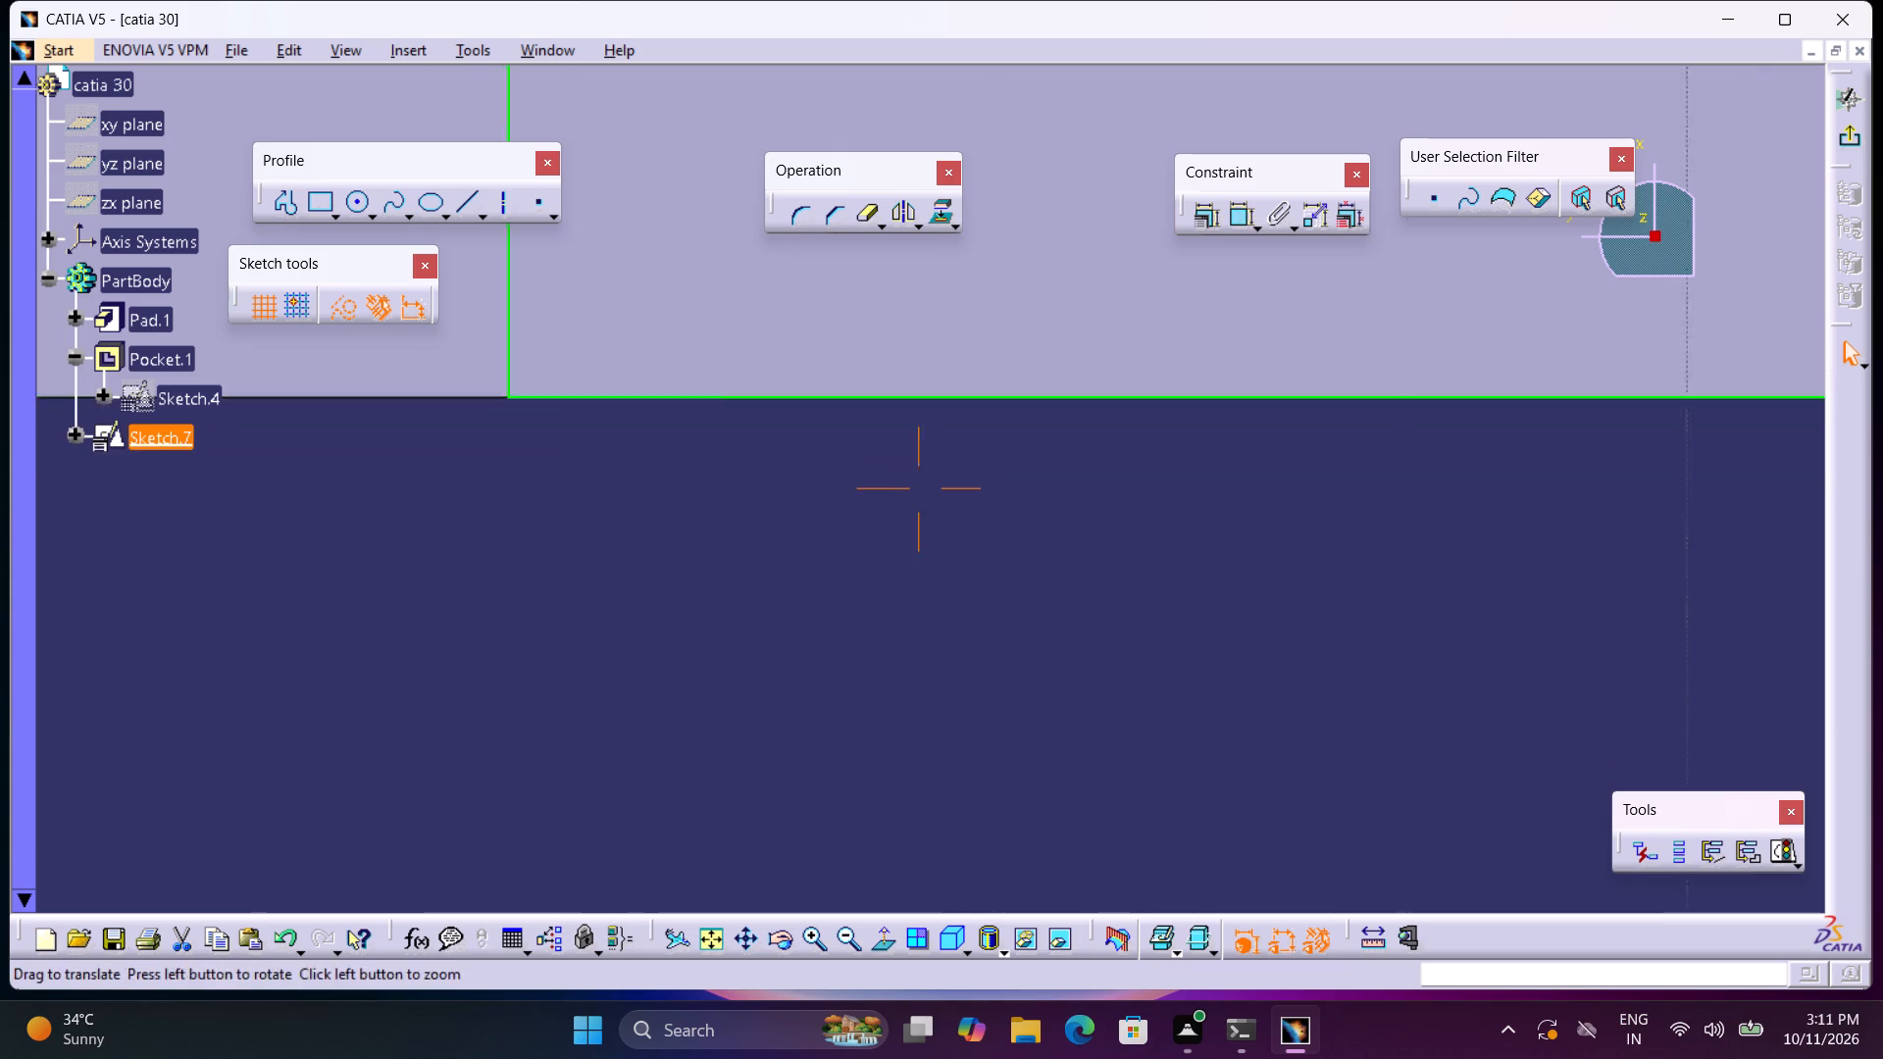
middle_drag(1444, 684, 1613, 658)
middle_drag(553, 761, 235, 1037)
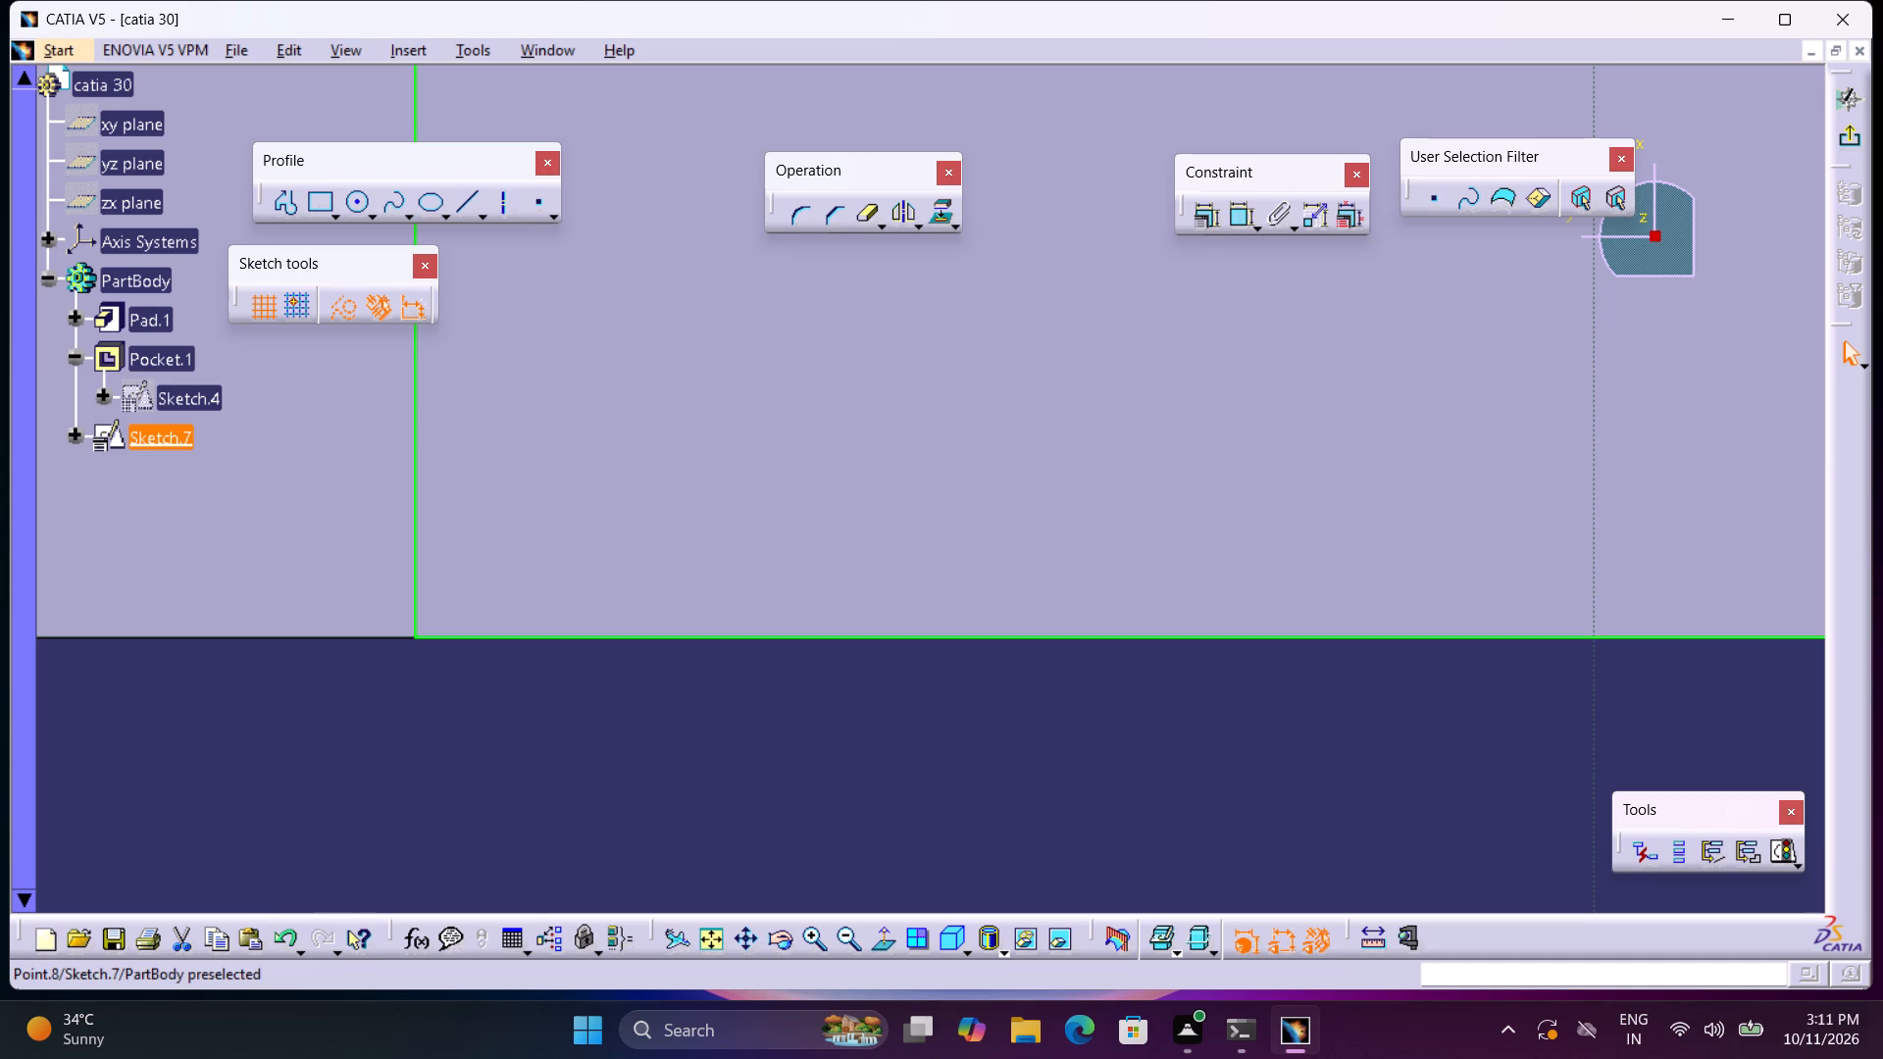
Check the whole sketch's solving status and its diagnostic details, including Point.10 and the junction with the 30° line.
click(719, 949)
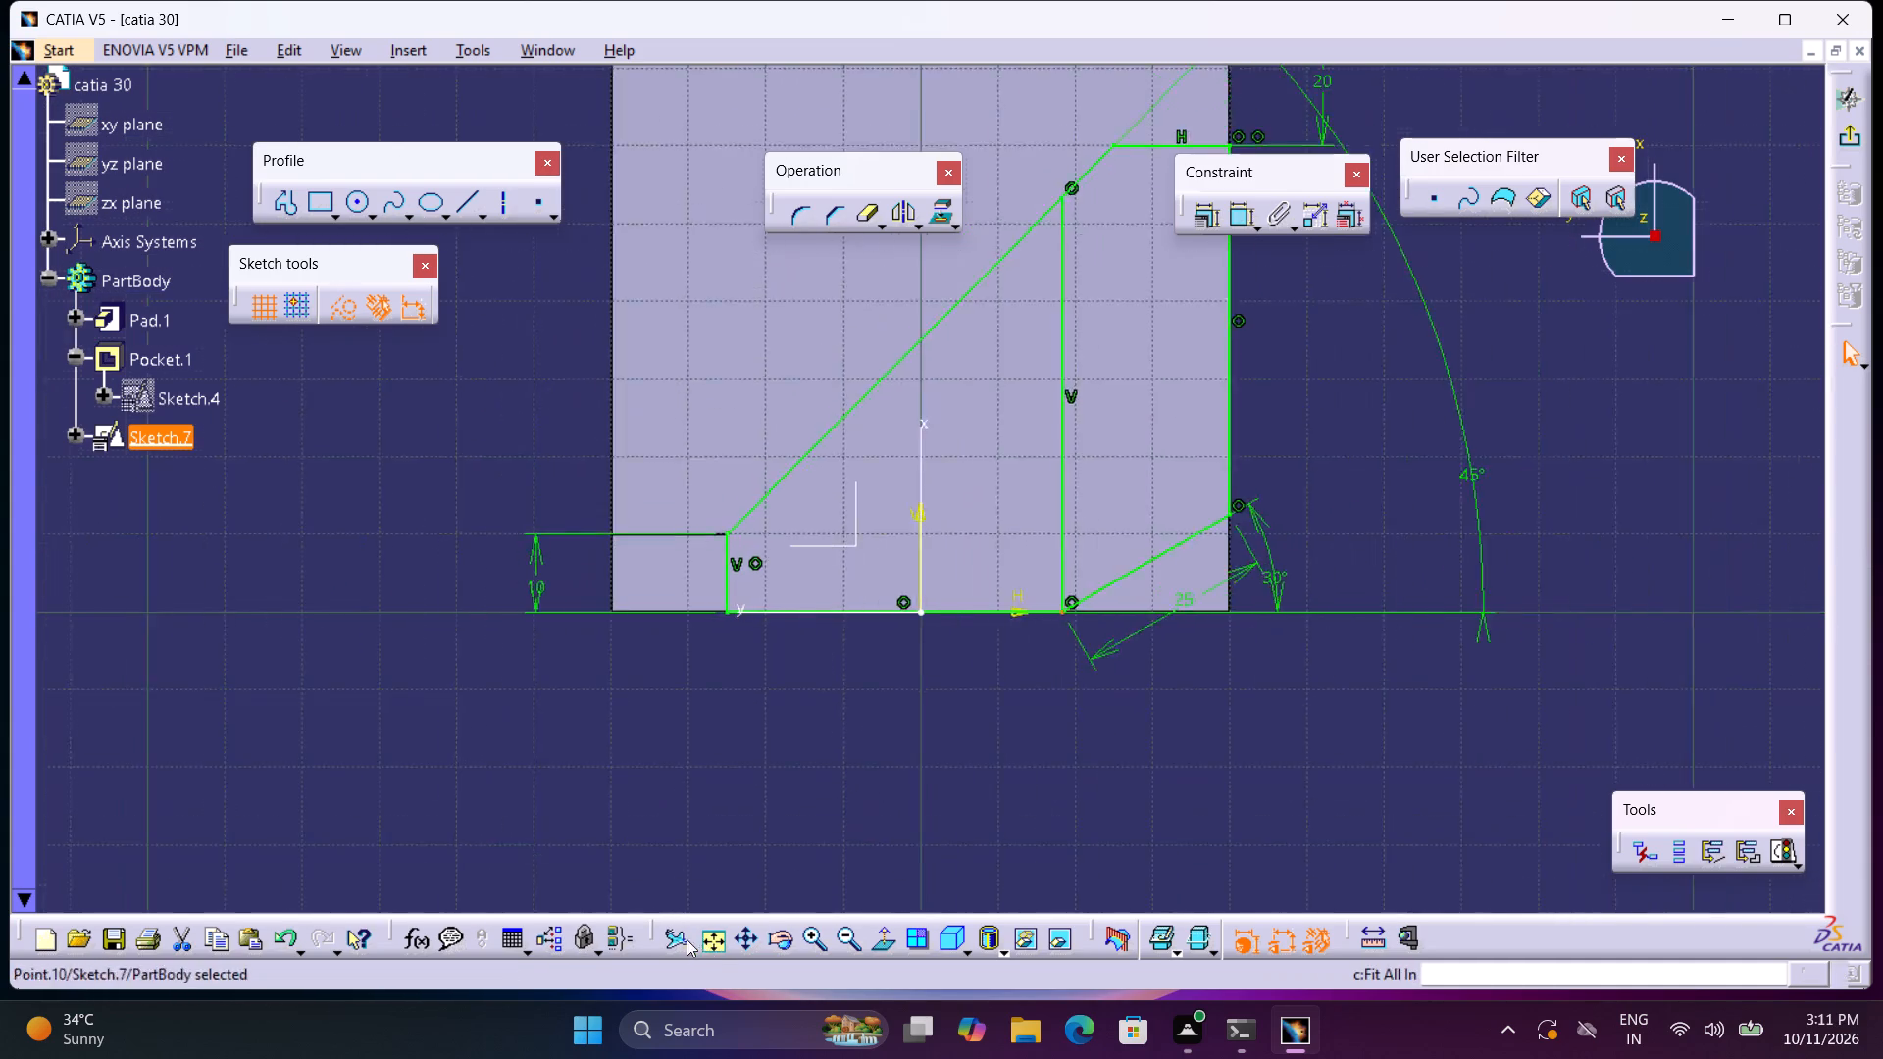
middle_drag(1324, 497, 1266, 424)
right_click(1324, 527)
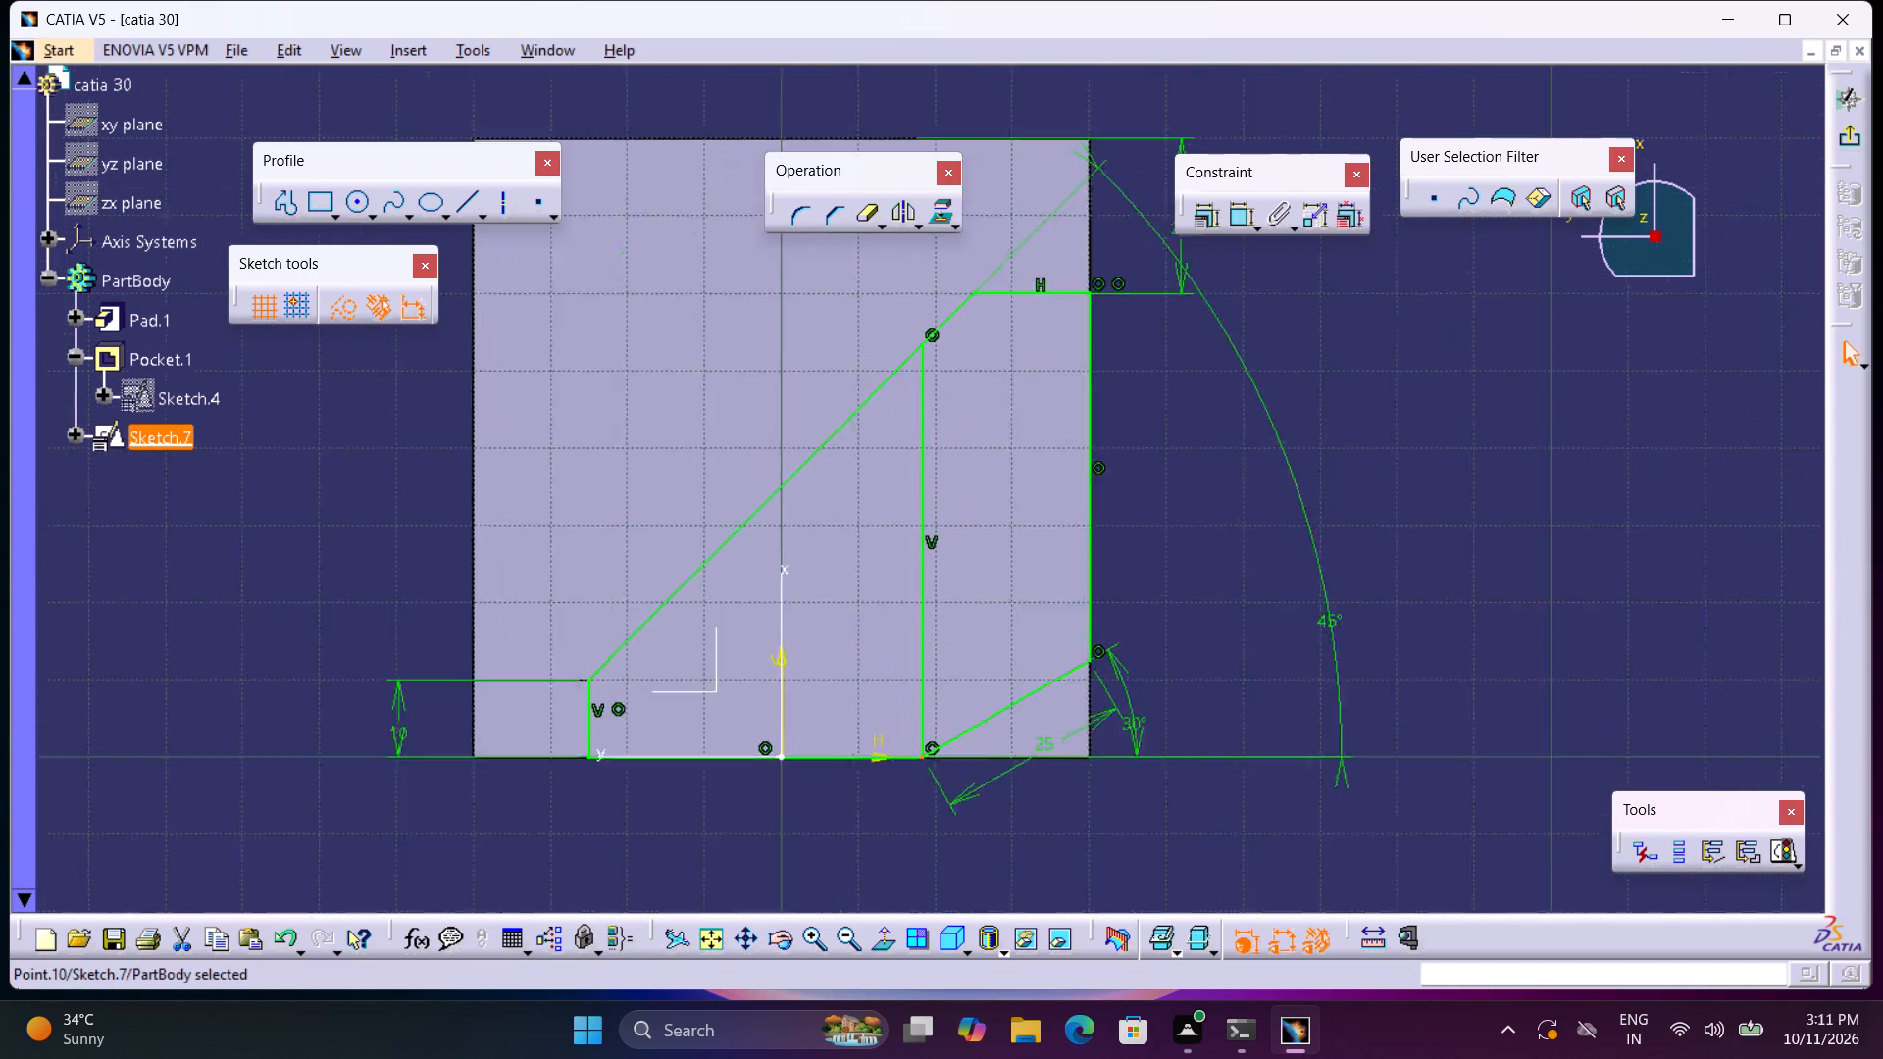
middle_drag(1266, 424, 1251, 364)
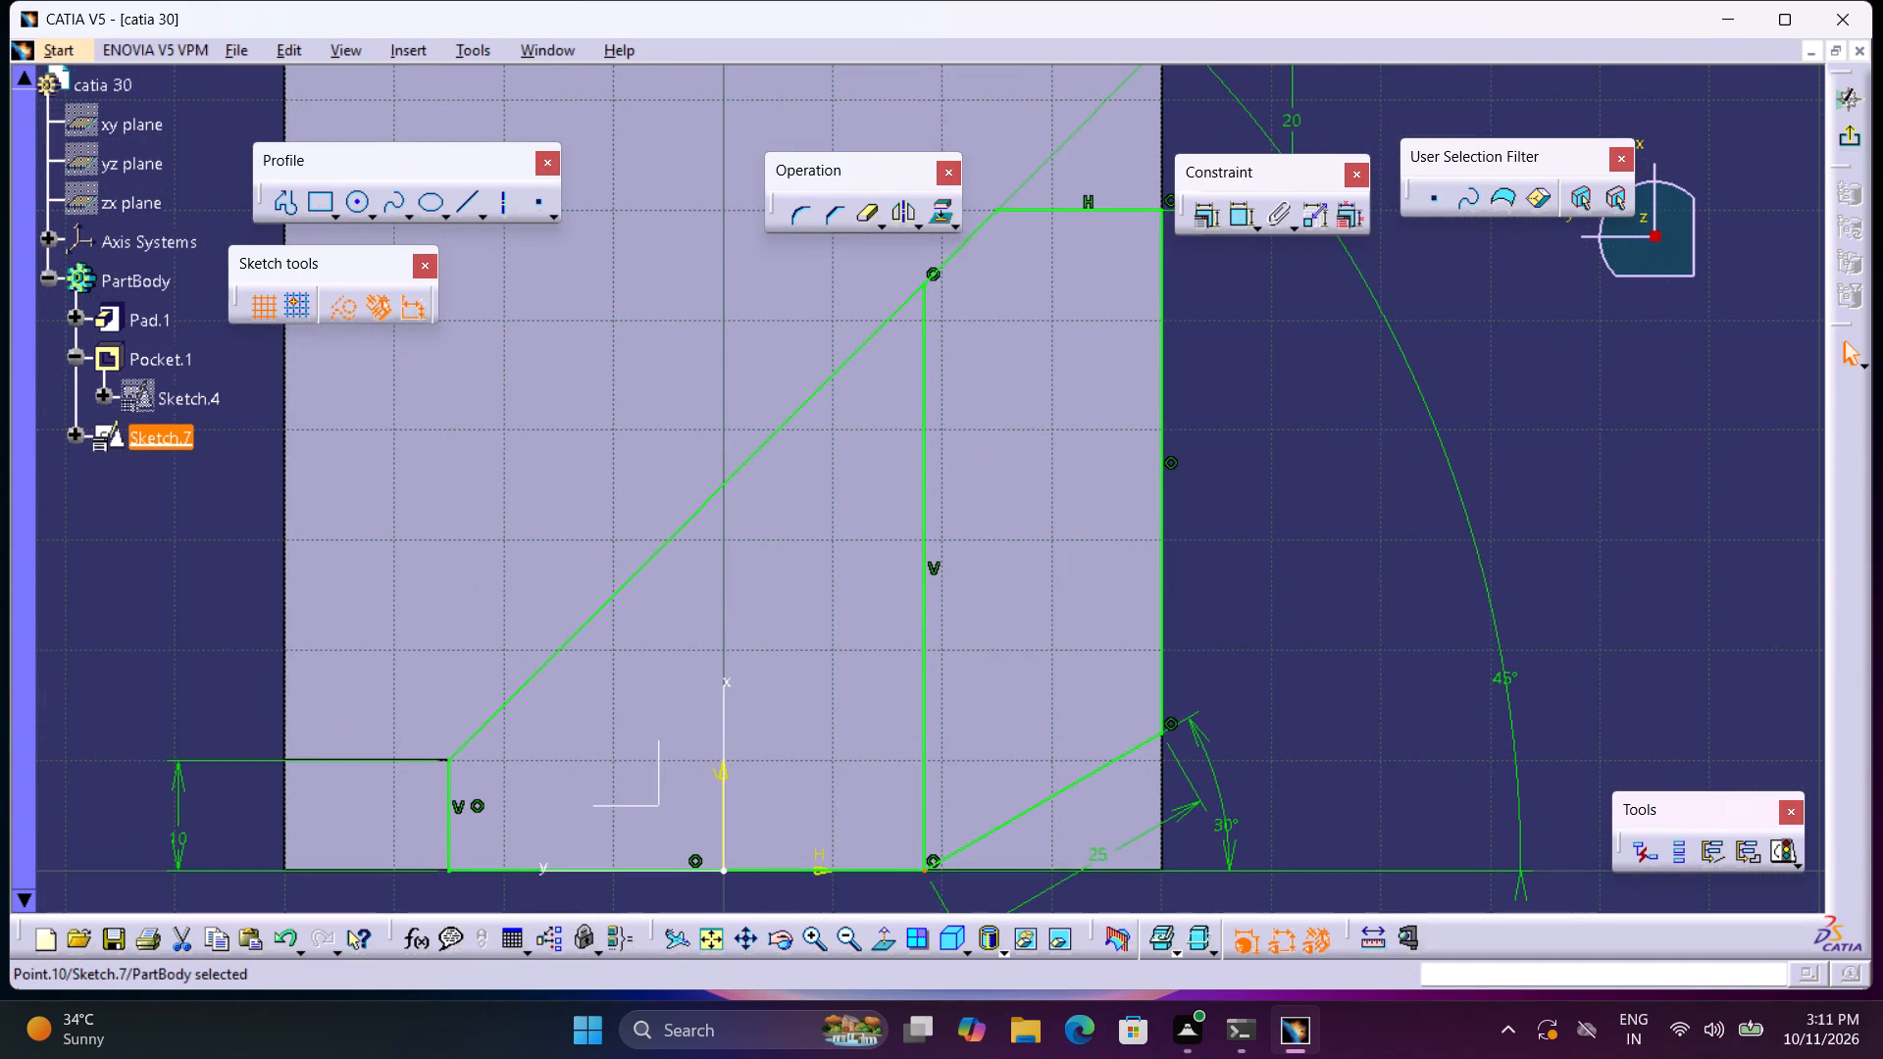
click(1773, 850)
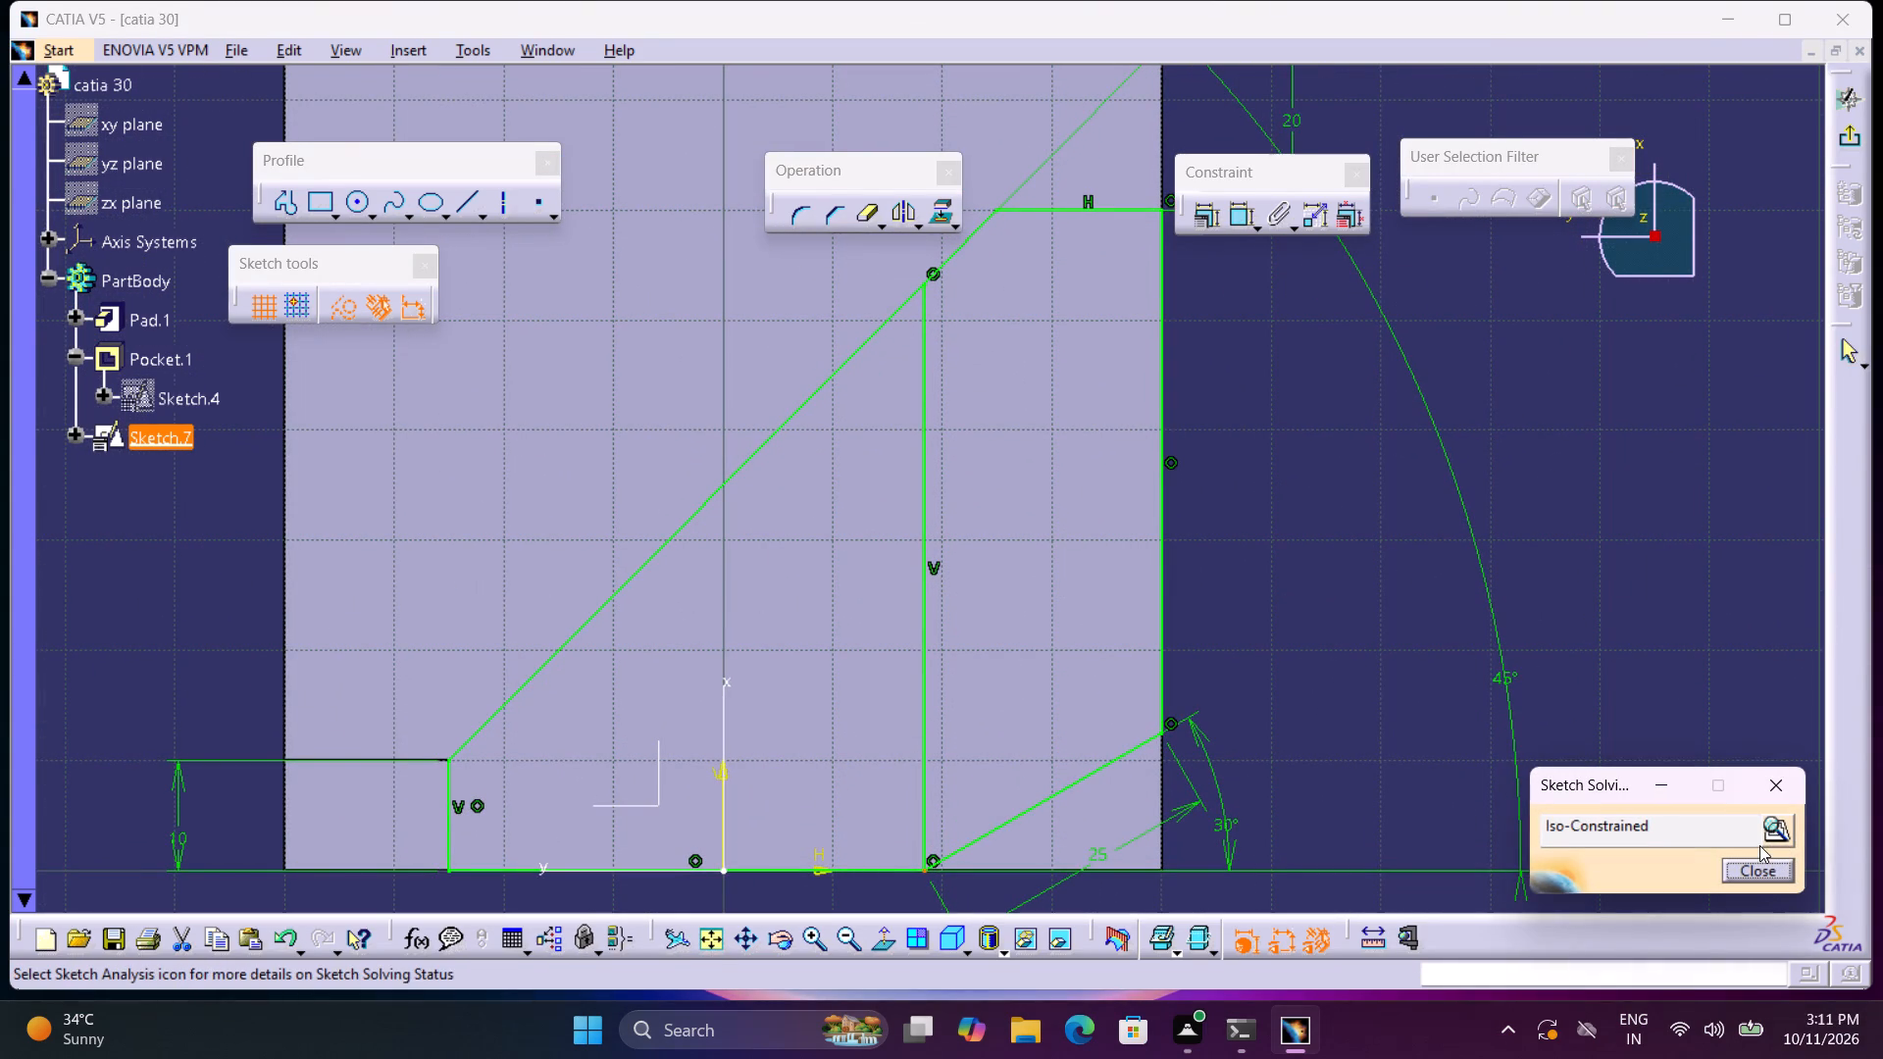
click(1786, 829)
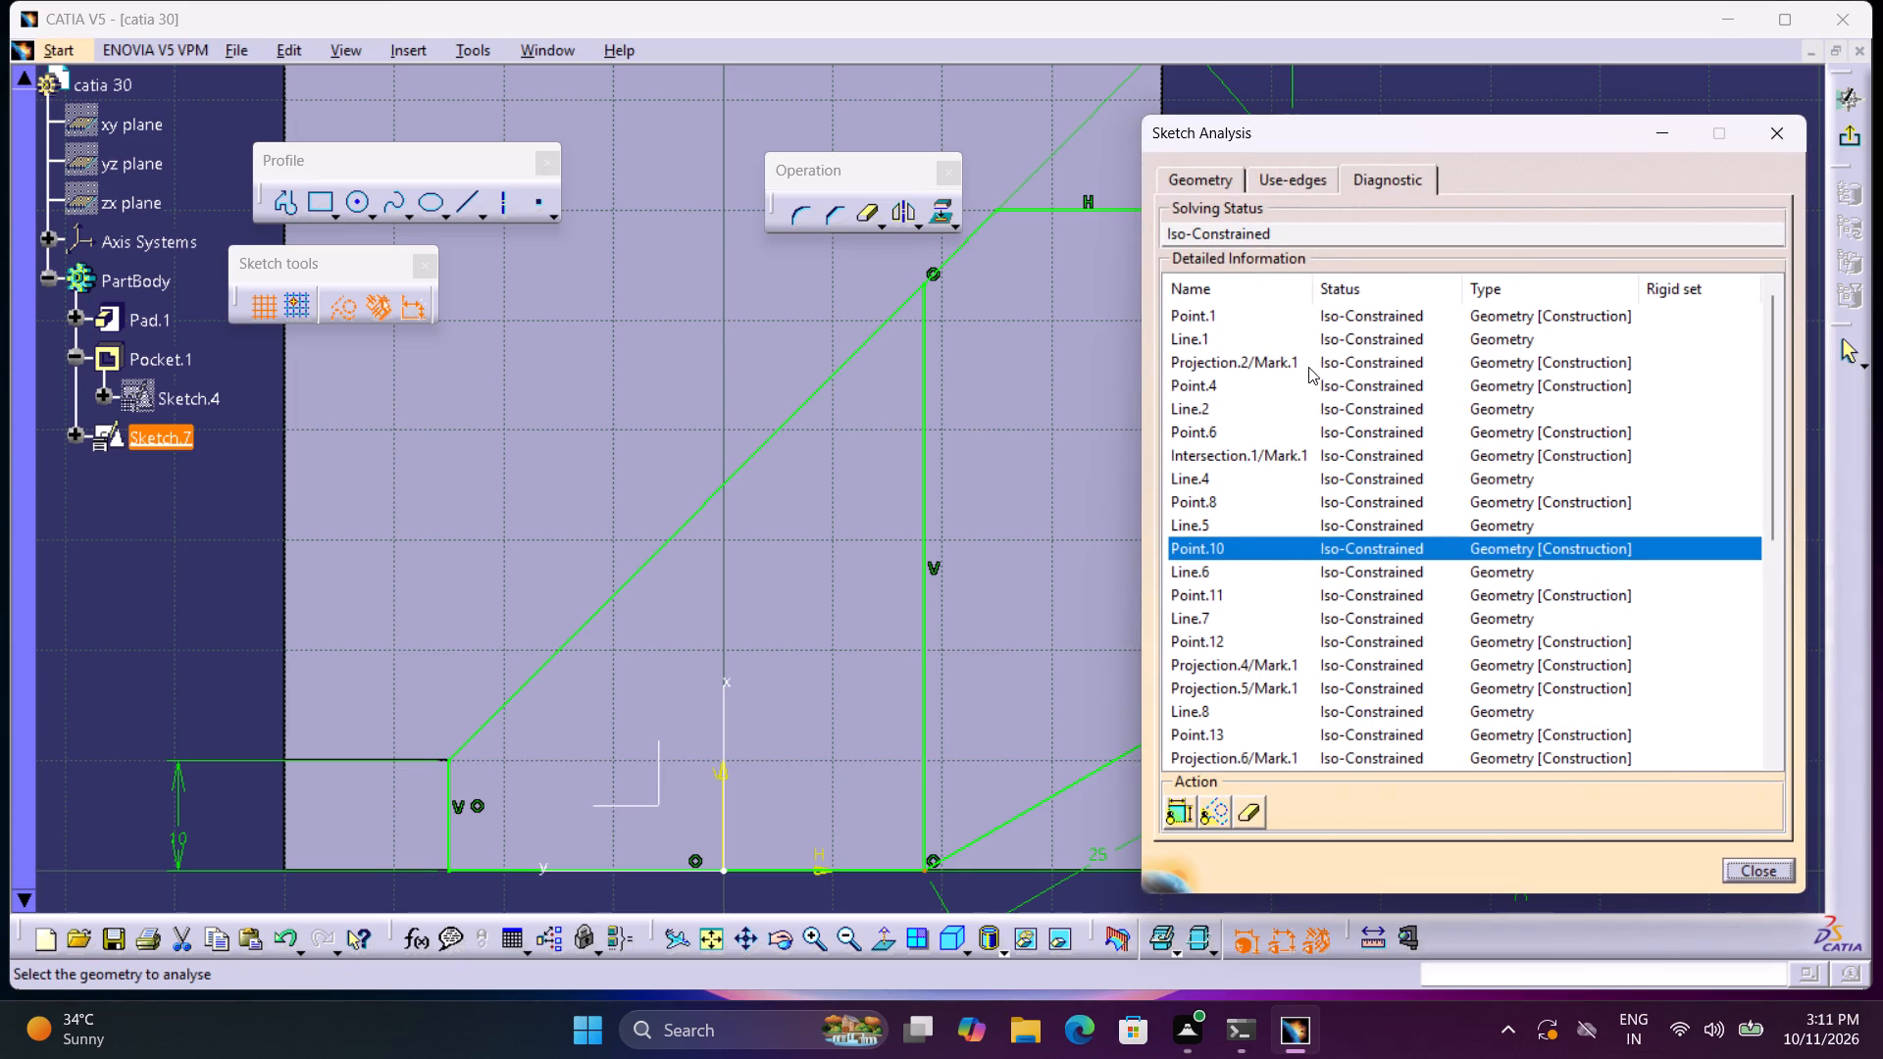
click(1410, 556)
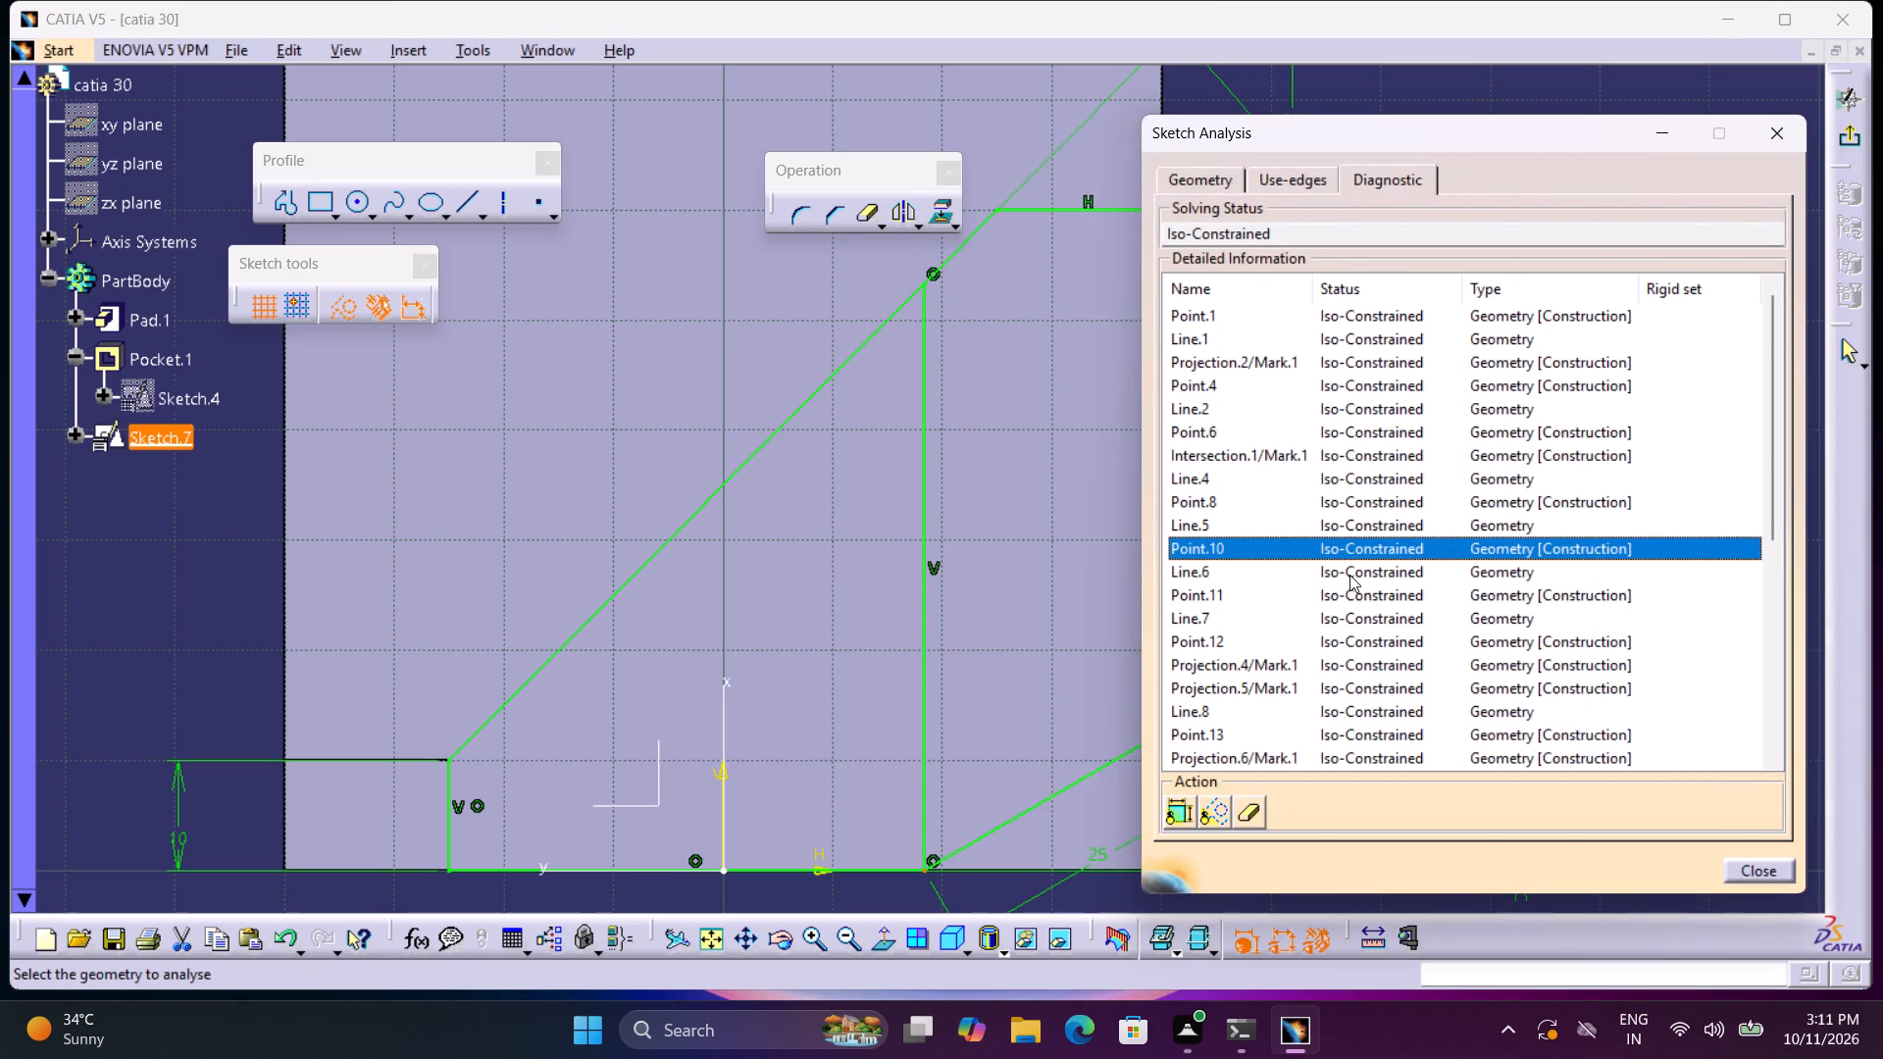
click(1349, 575)
click(1342, 559)
middle_drag(1027, 564, 705, 436)
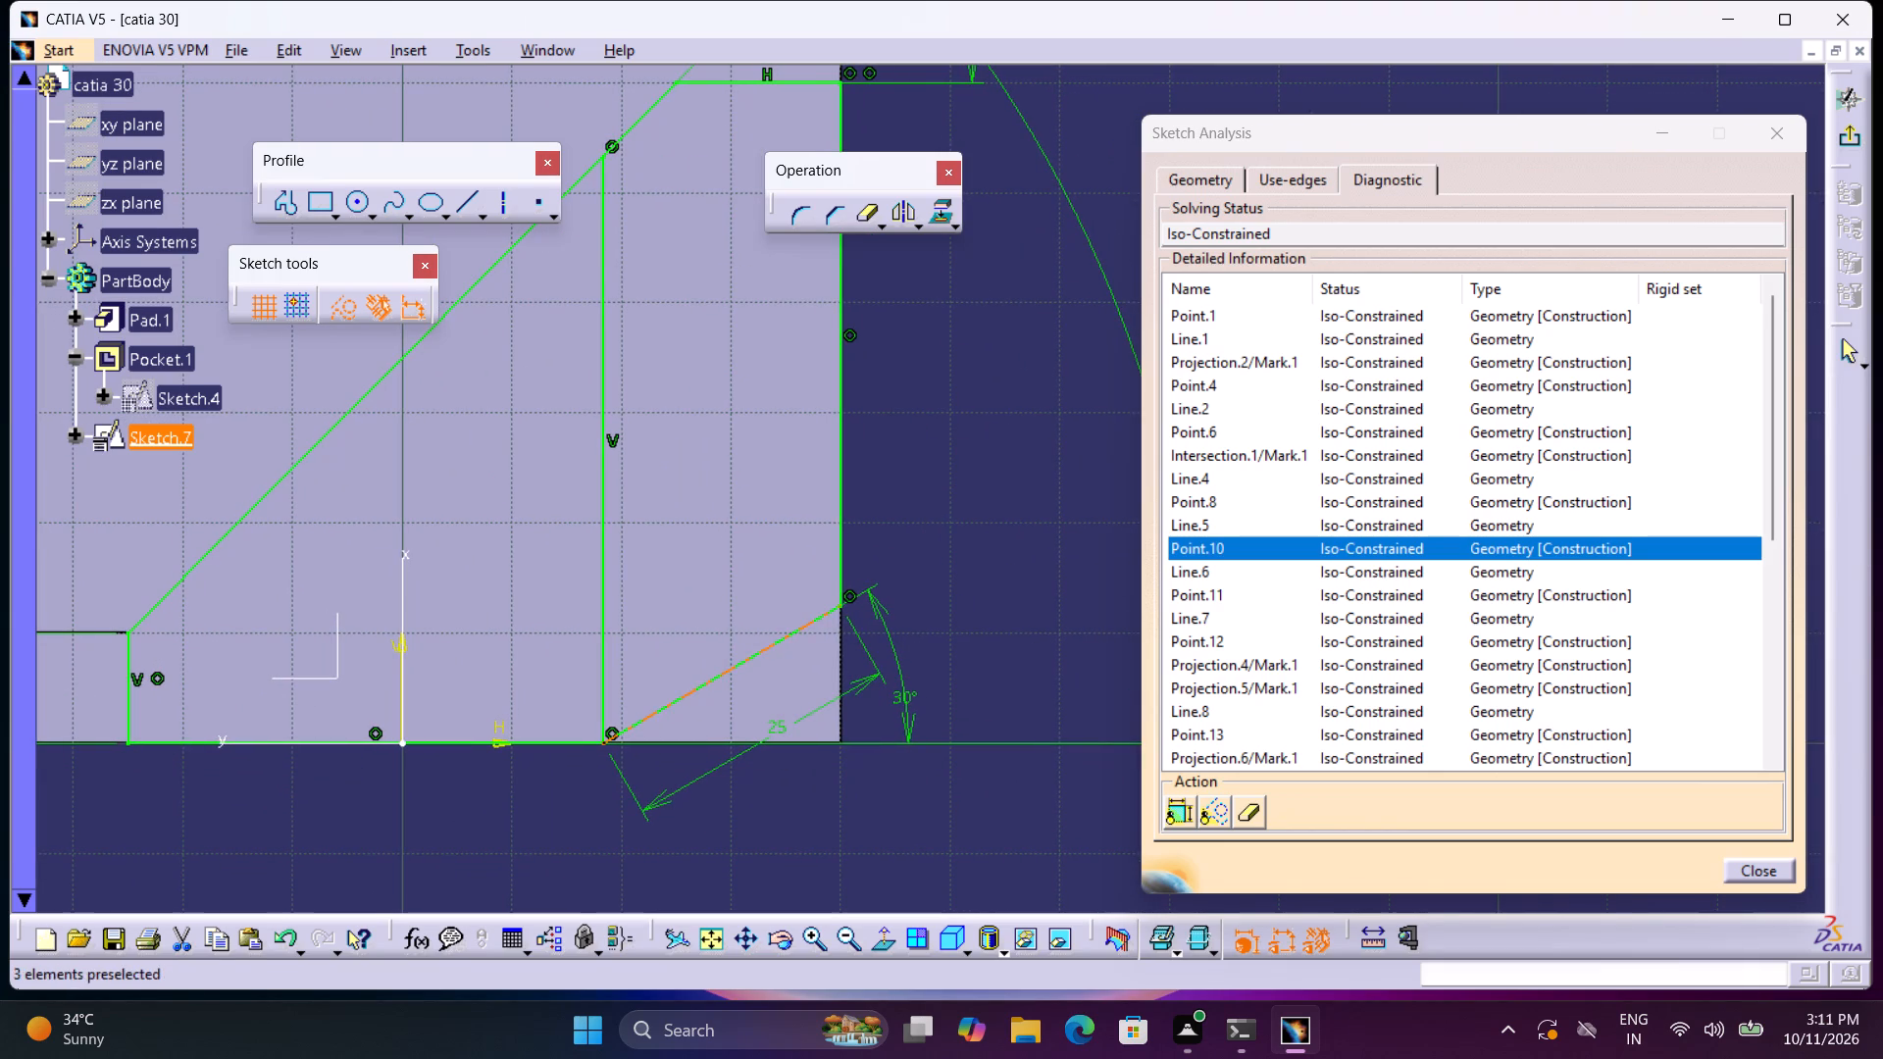
drag(605, 743, 642, 782)
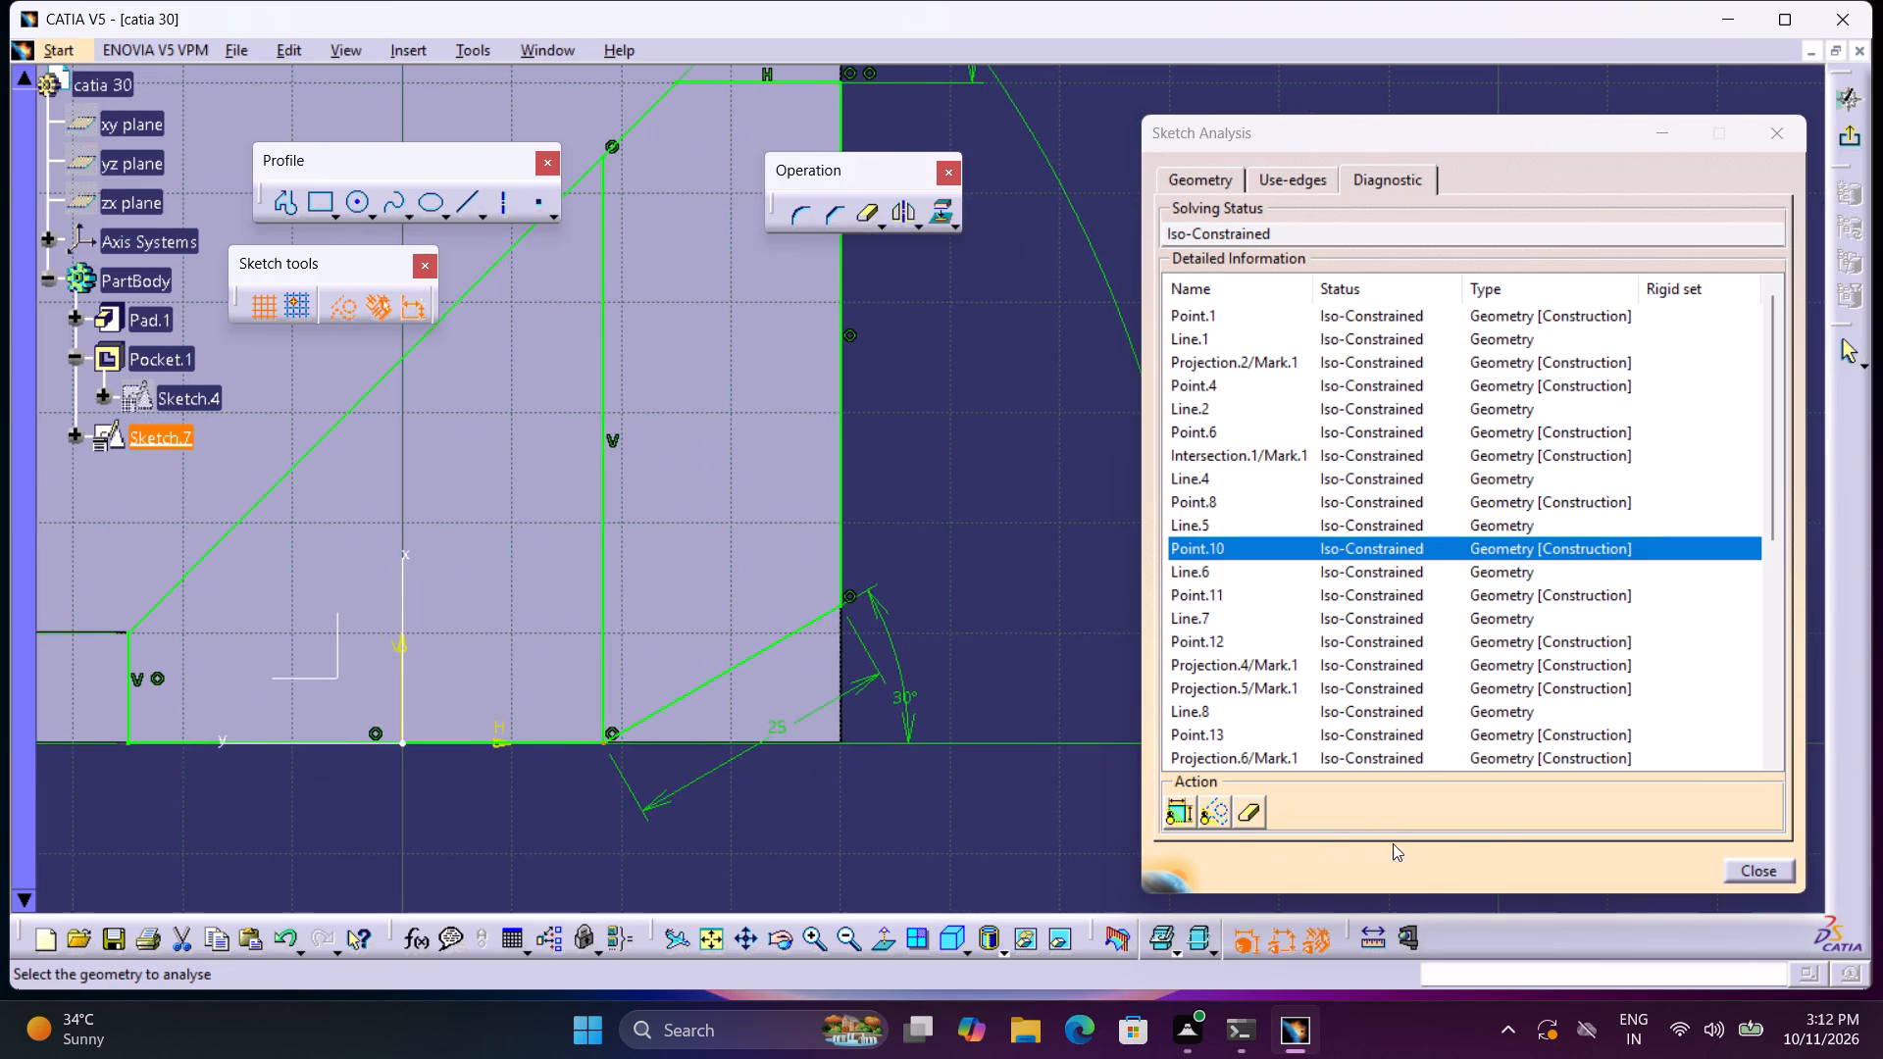
Review the geometry results of the sketch analysis and highlight Line.8.
click(1217, 182)
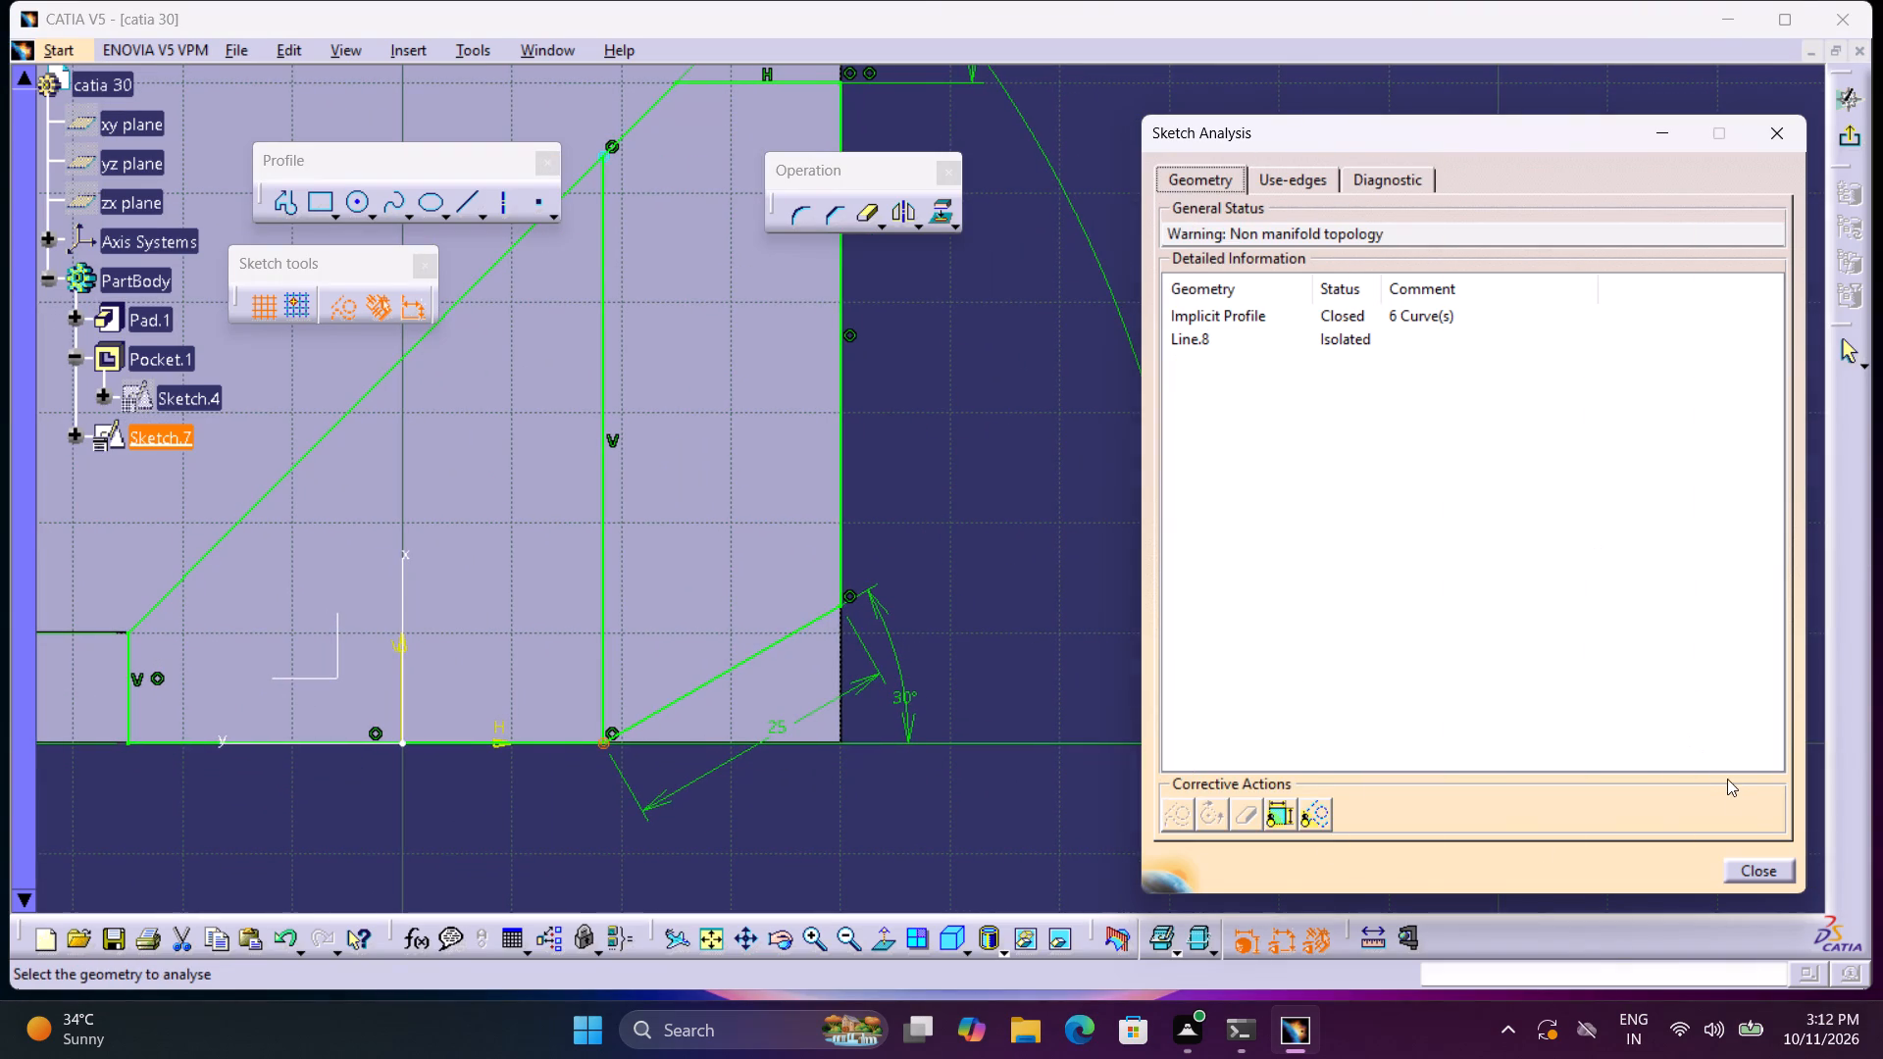
click(1363, 341)
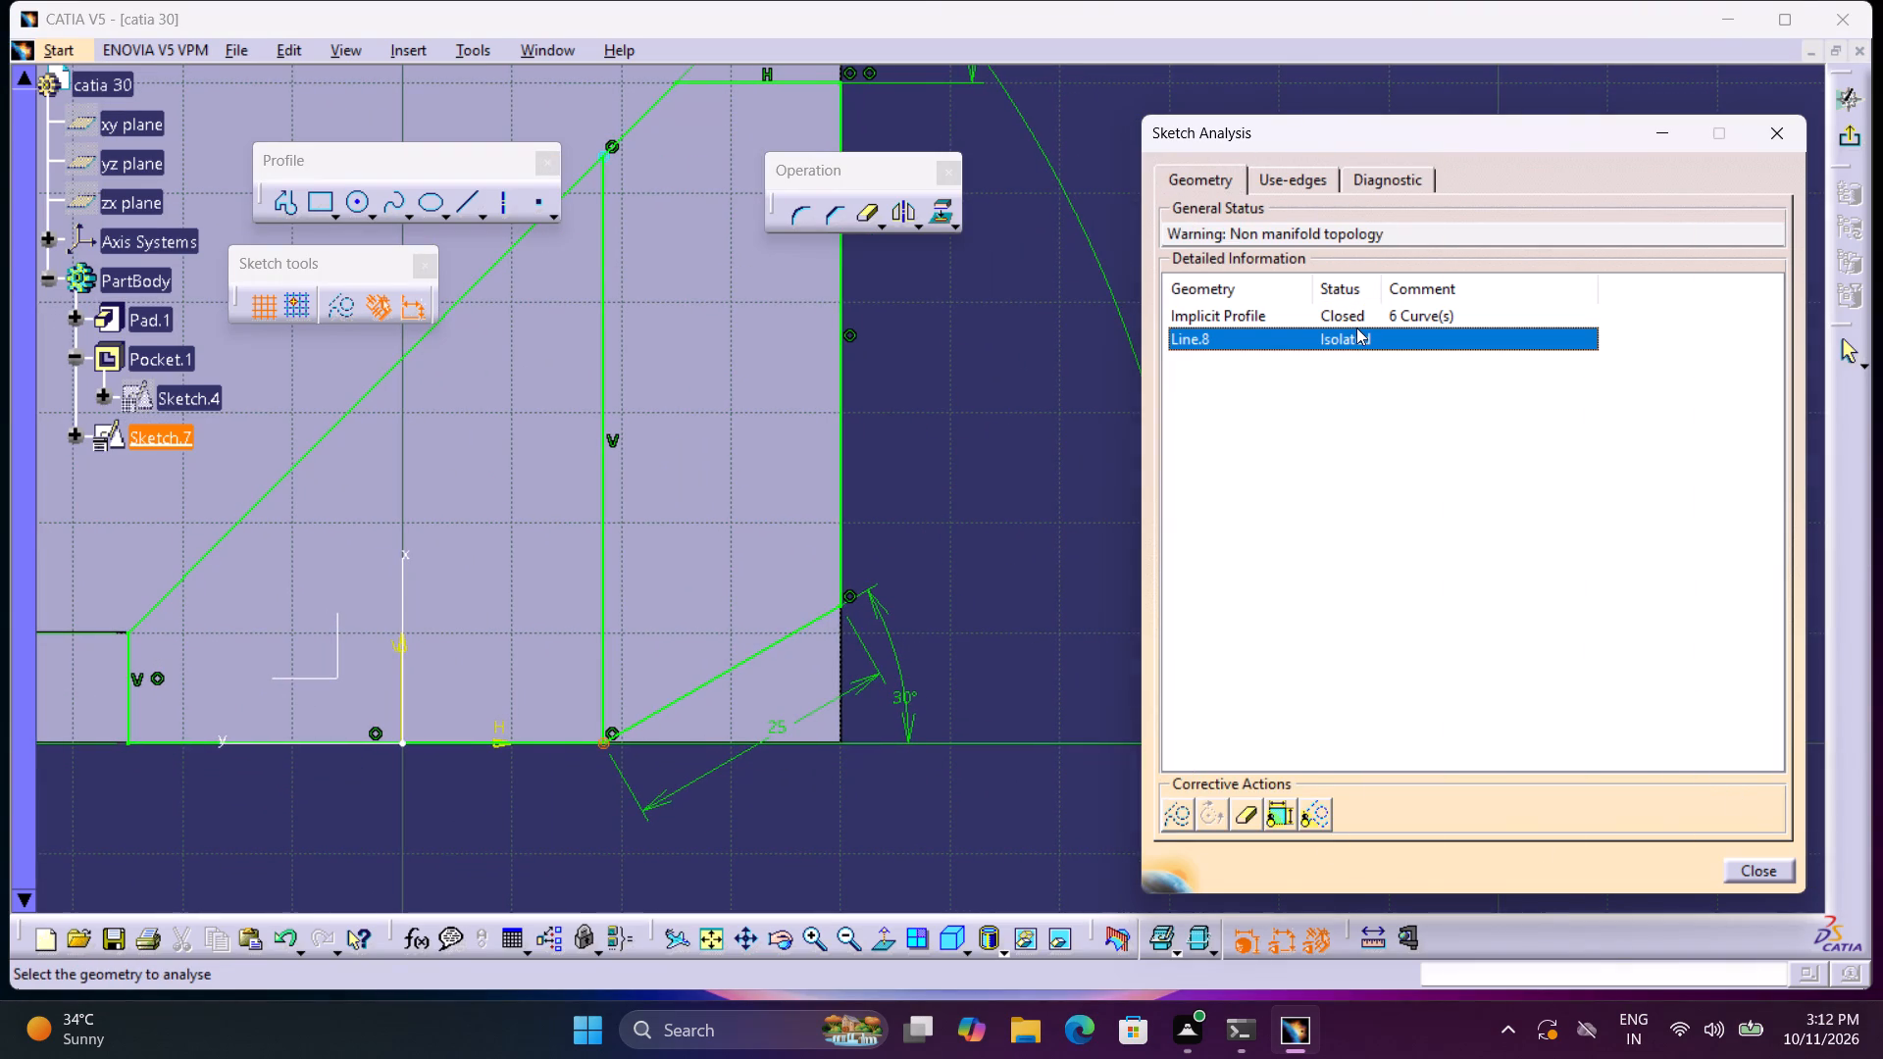
click(1773, 866)
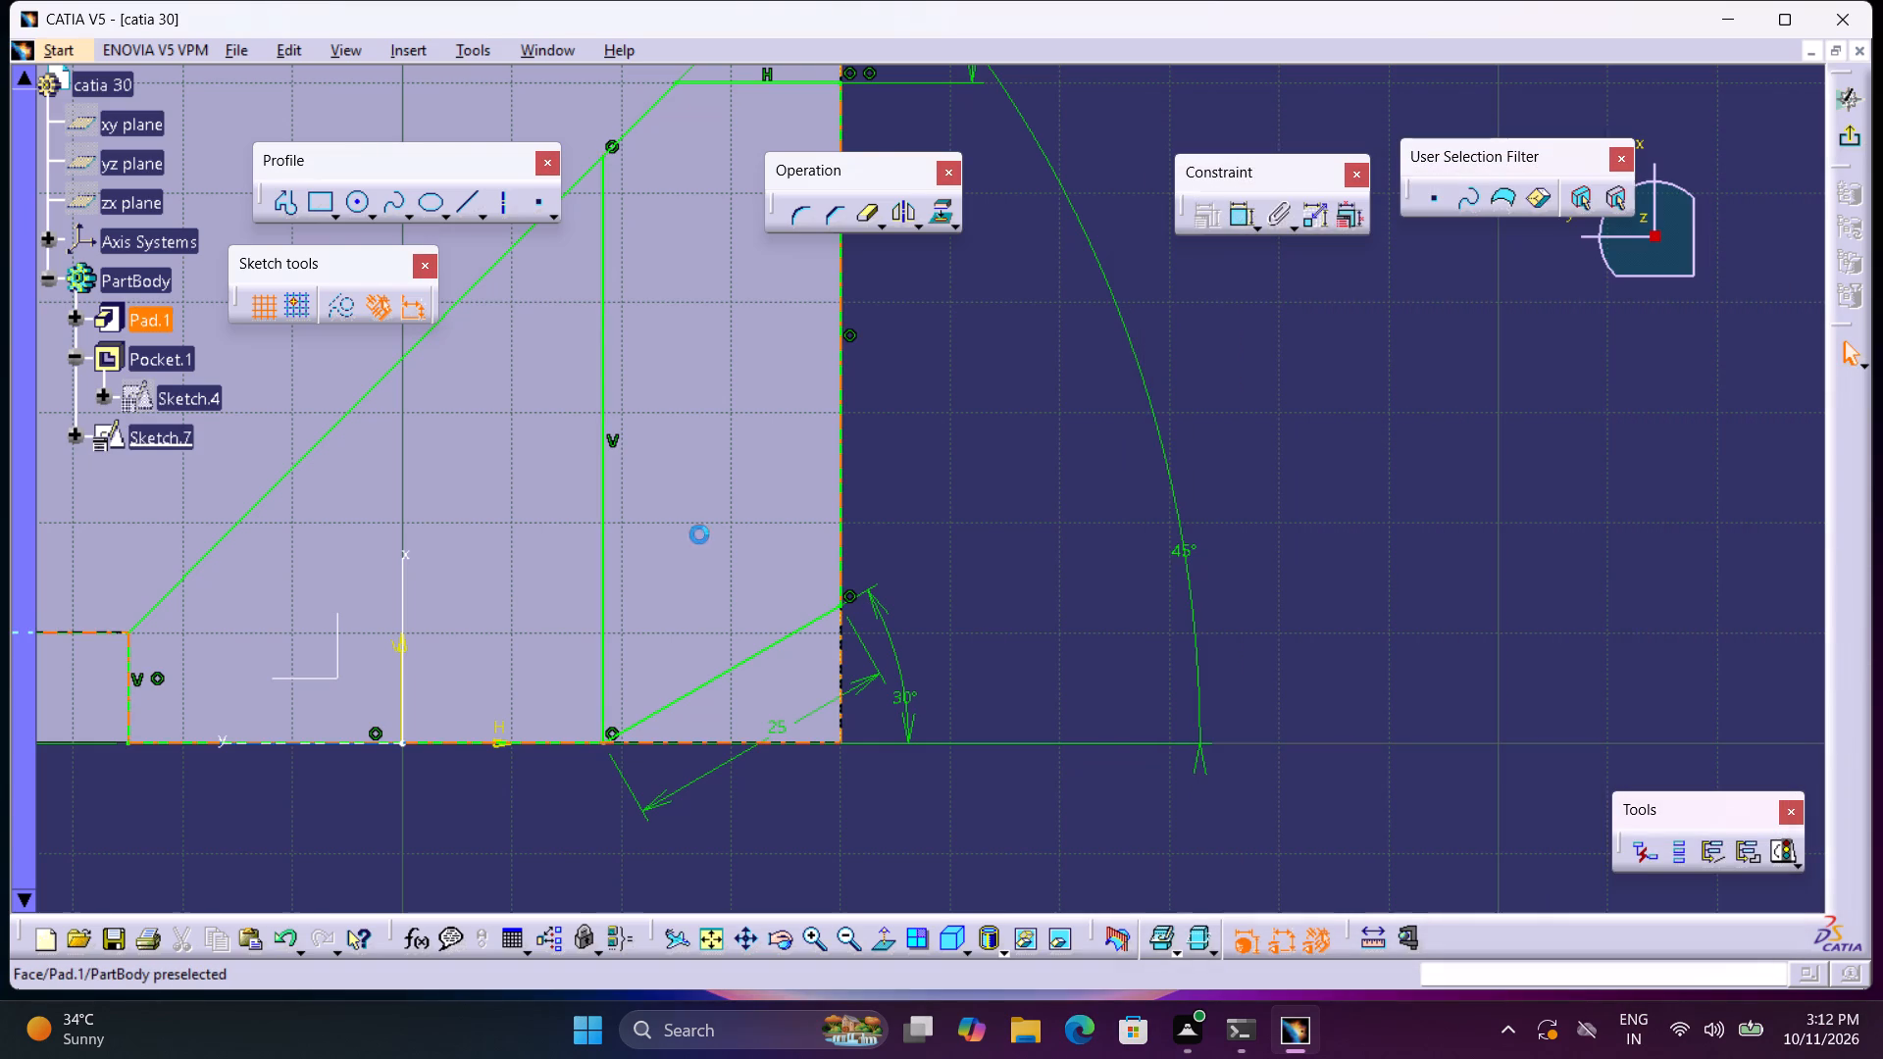
Delete the long vertical line between the 45° line and the lower junction.
drag(606, 467, 689, 486)
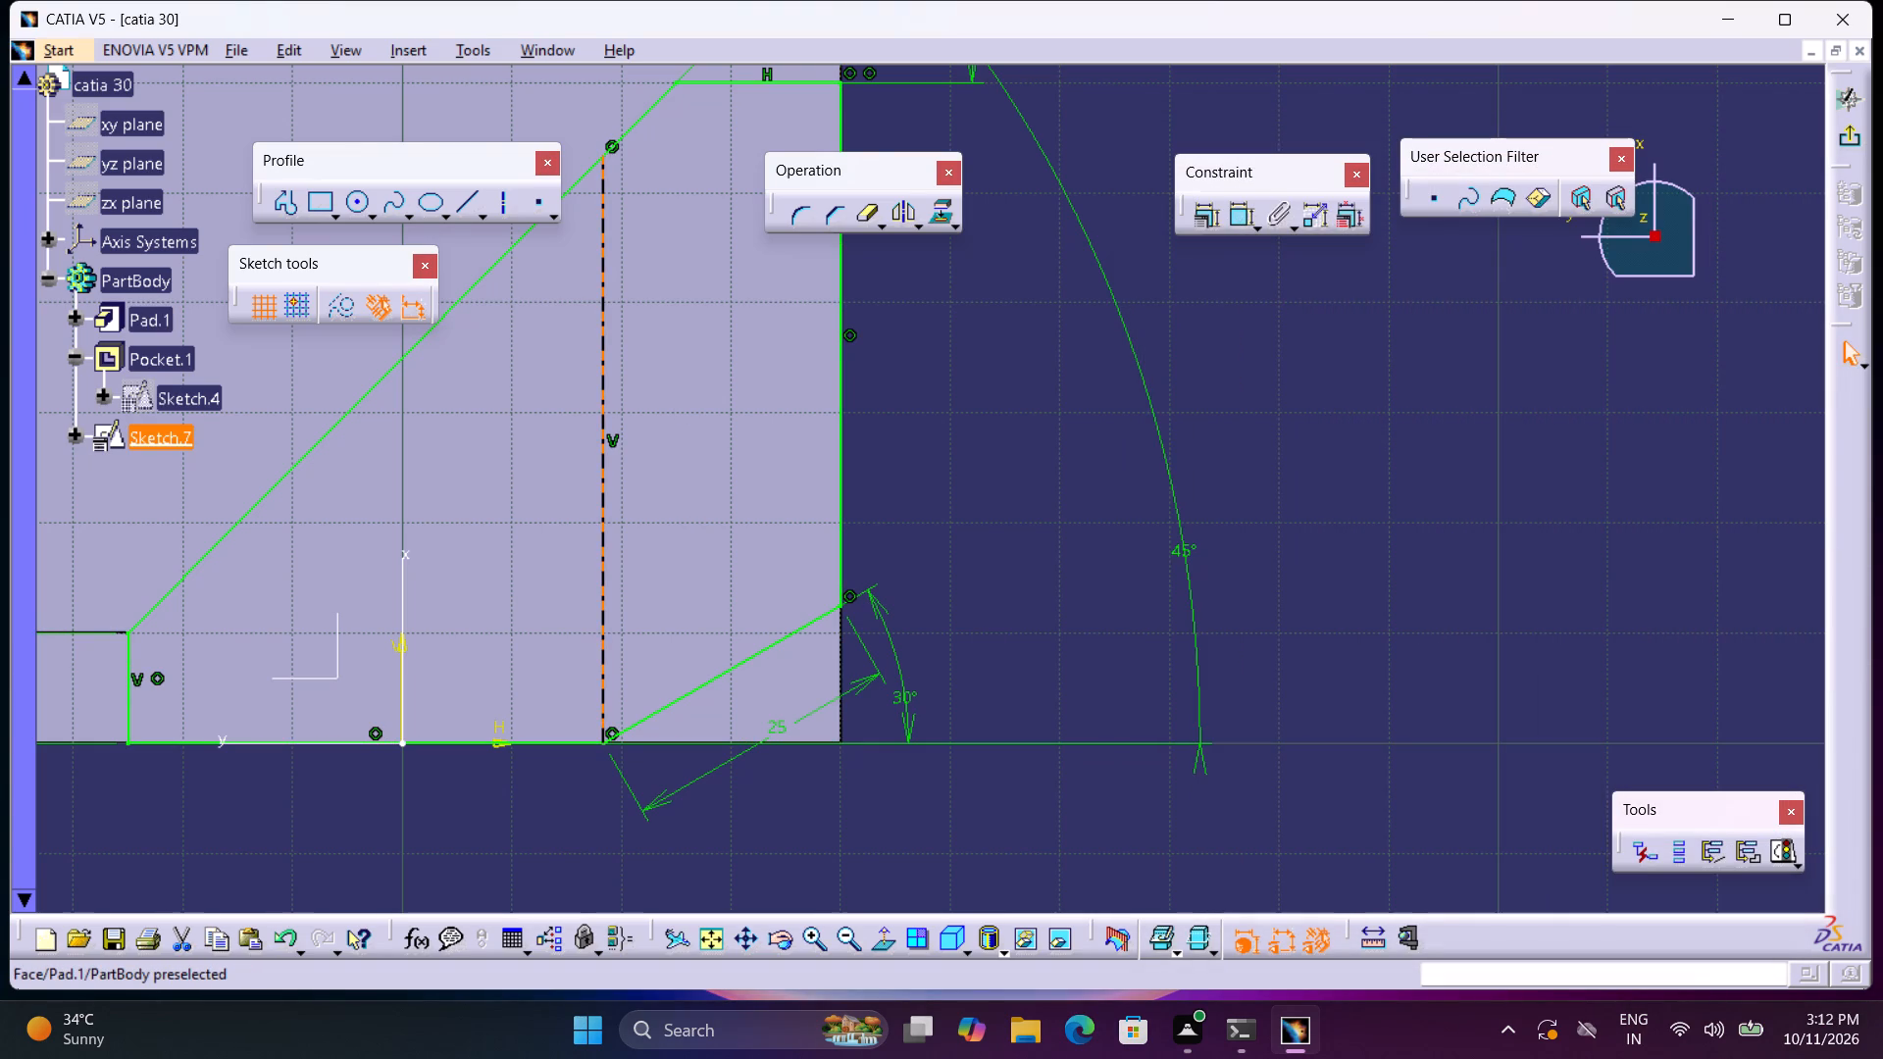
key(Delete)
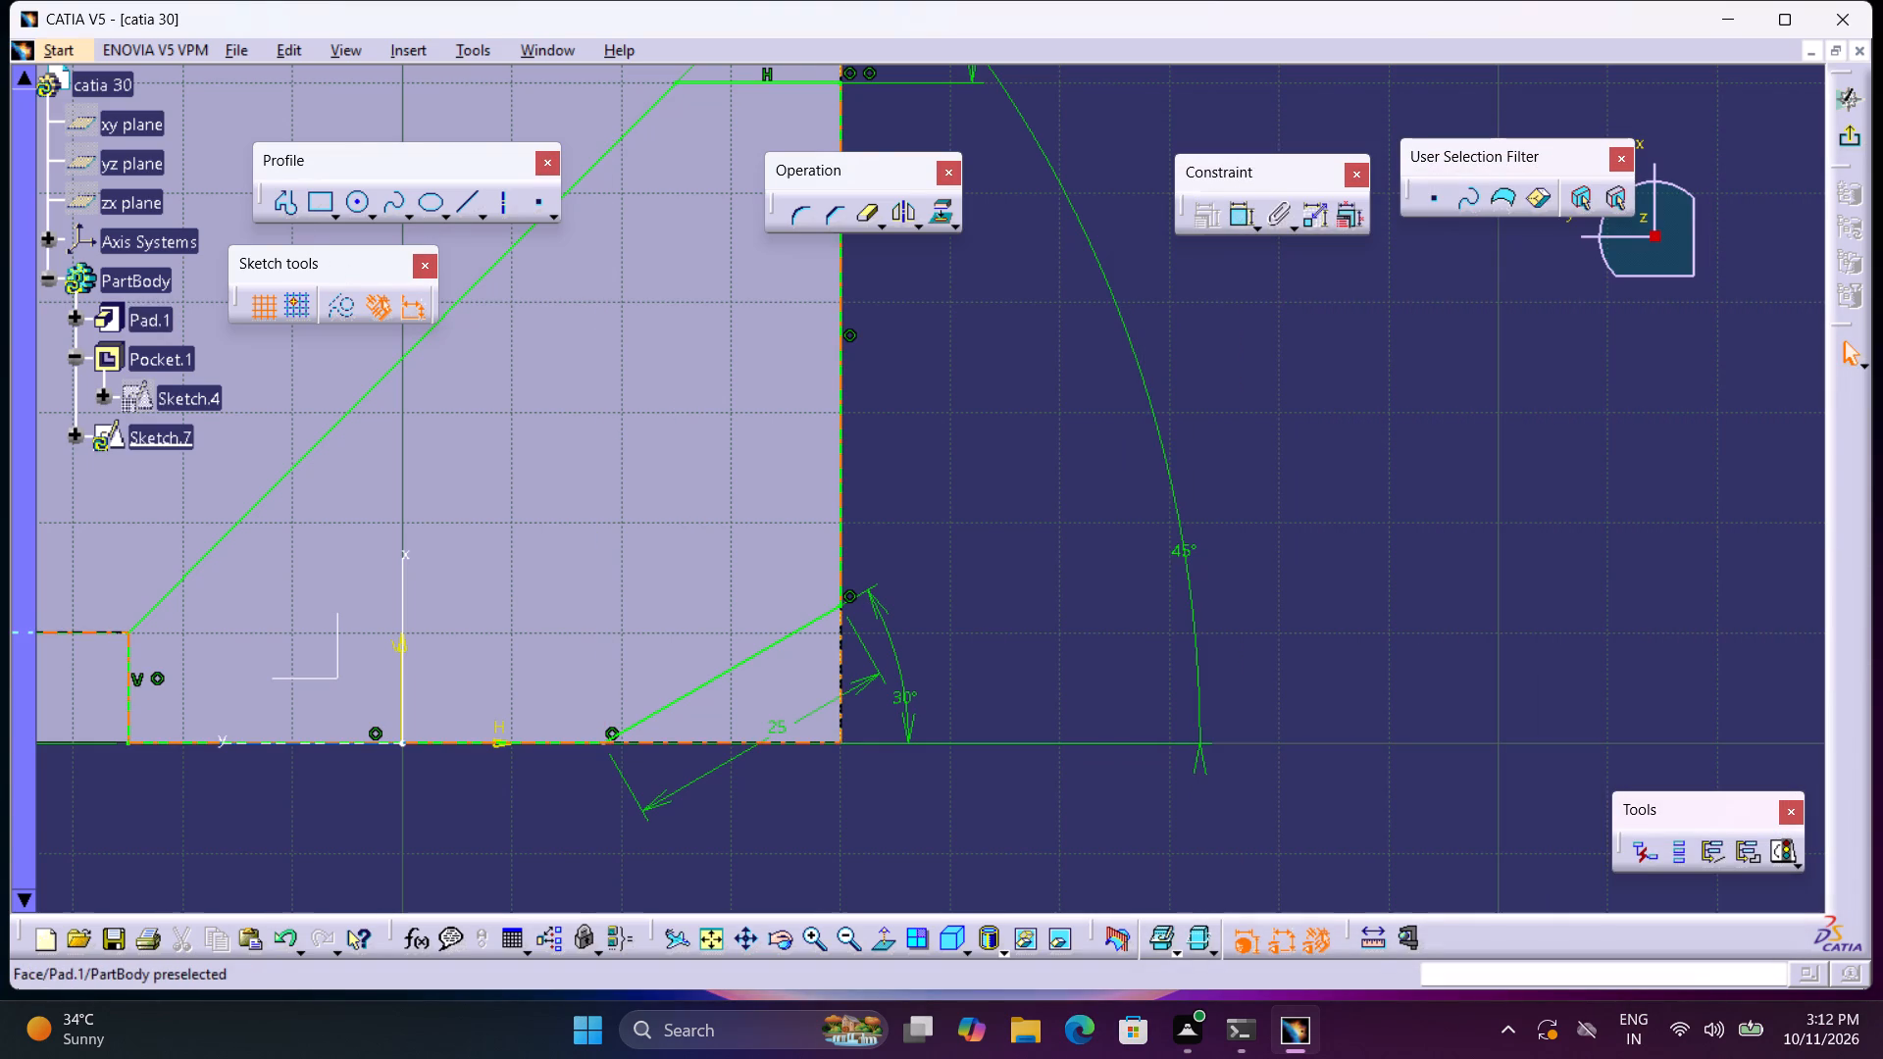
Draw a slanted line about 57 mm long from just above the lower junction to just below the 45° and upper horizontal lines' corner.
click(278, 202)
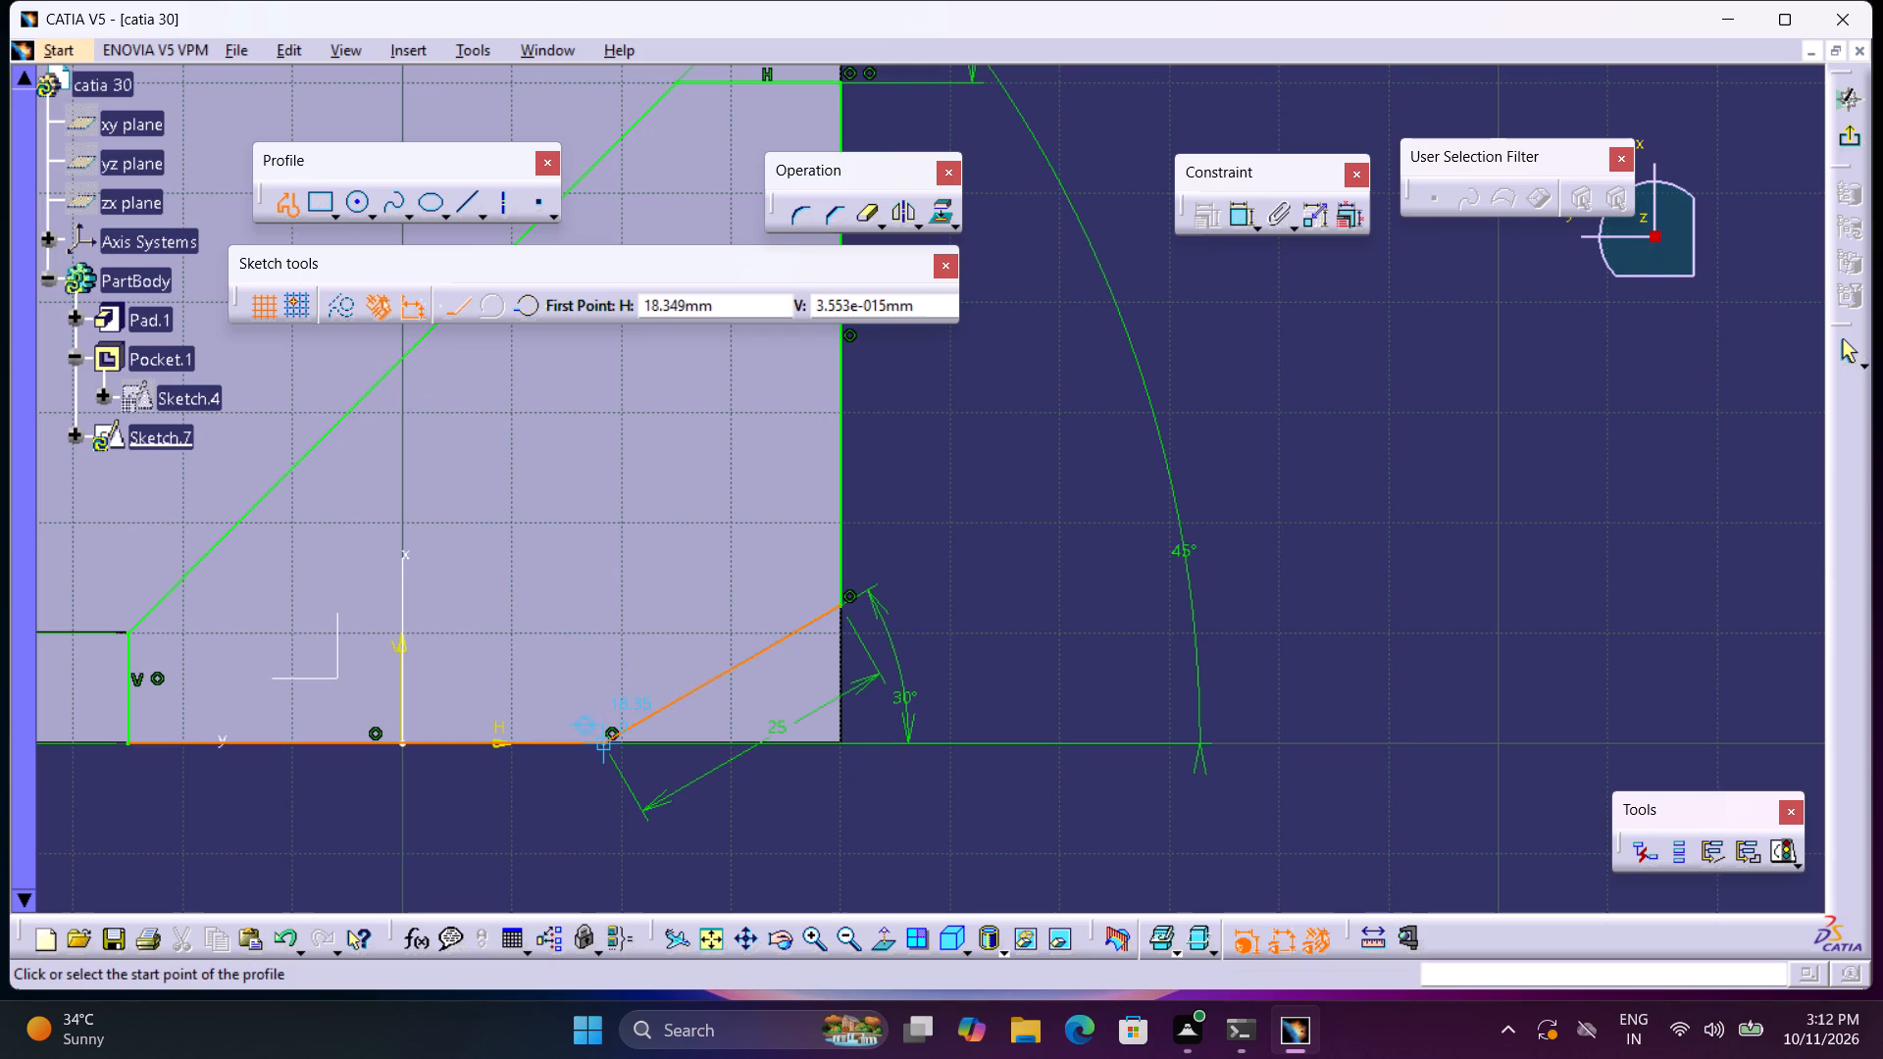
click(600, 717)
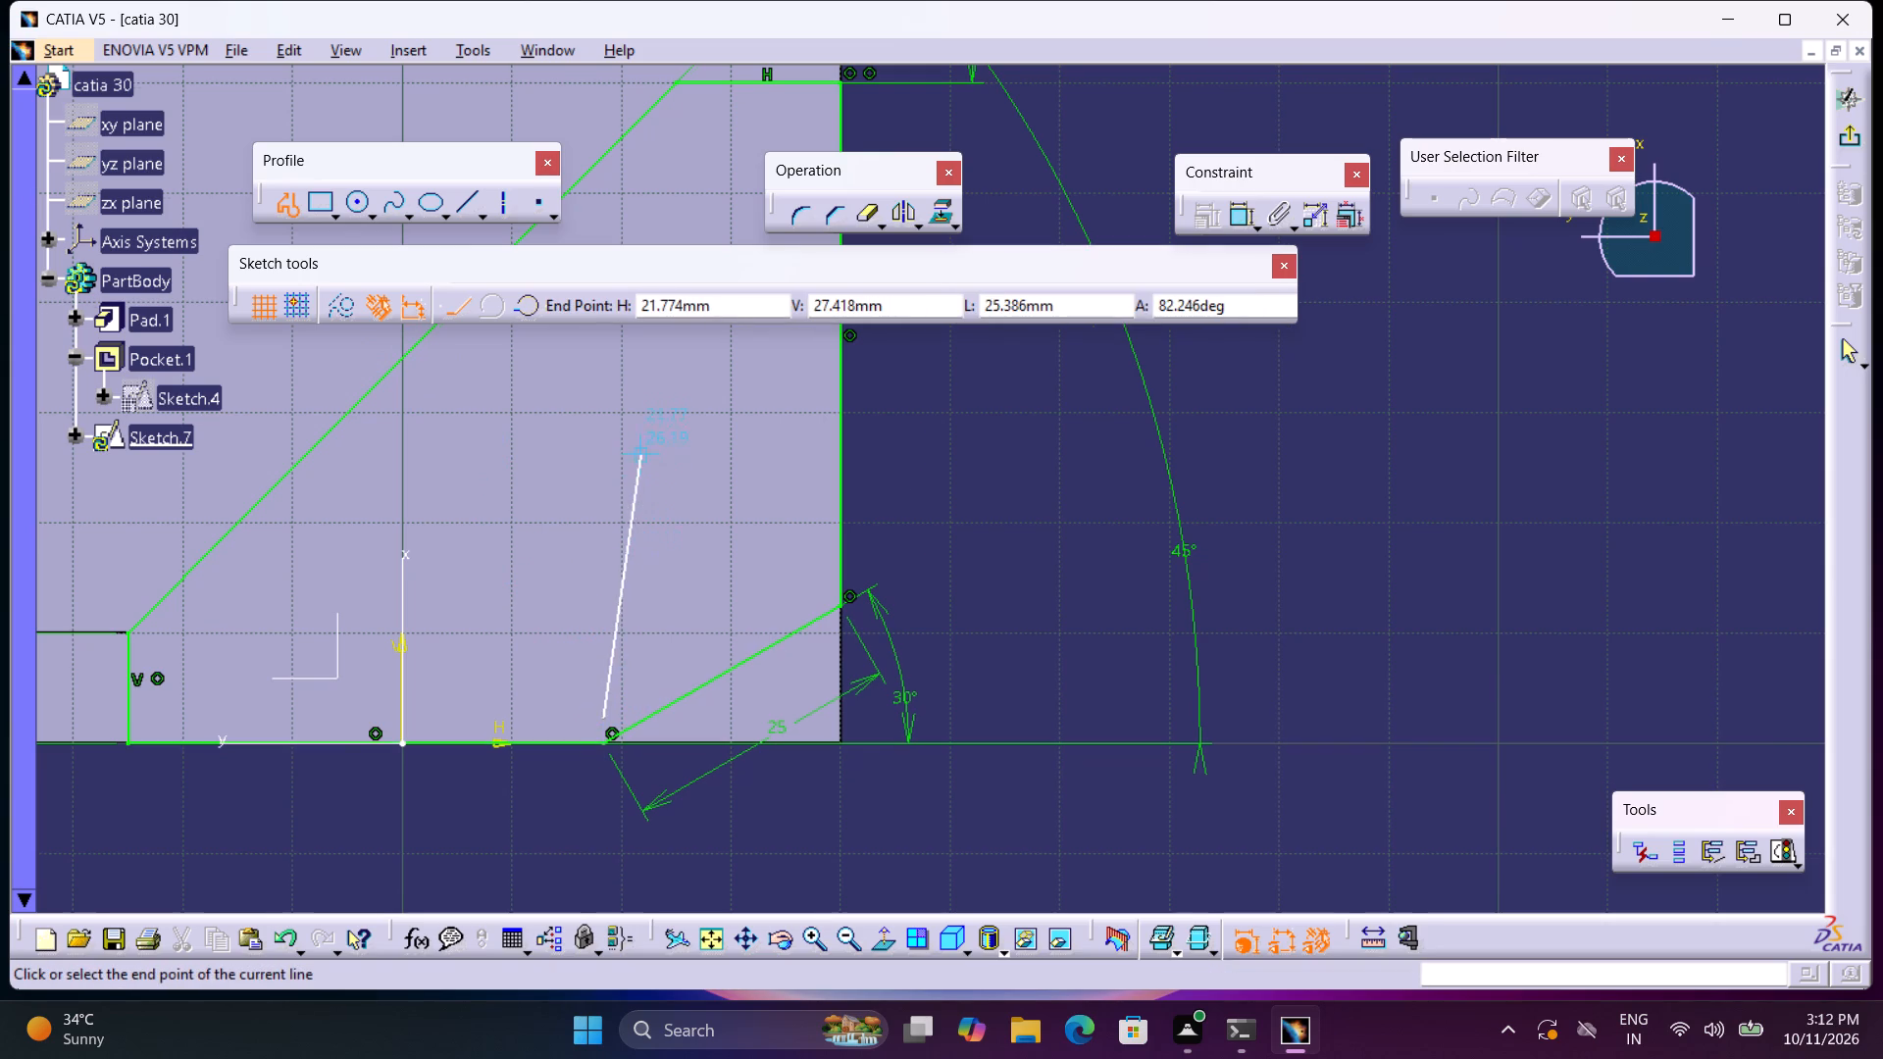
middle_drag(641, 437, 618, 839)
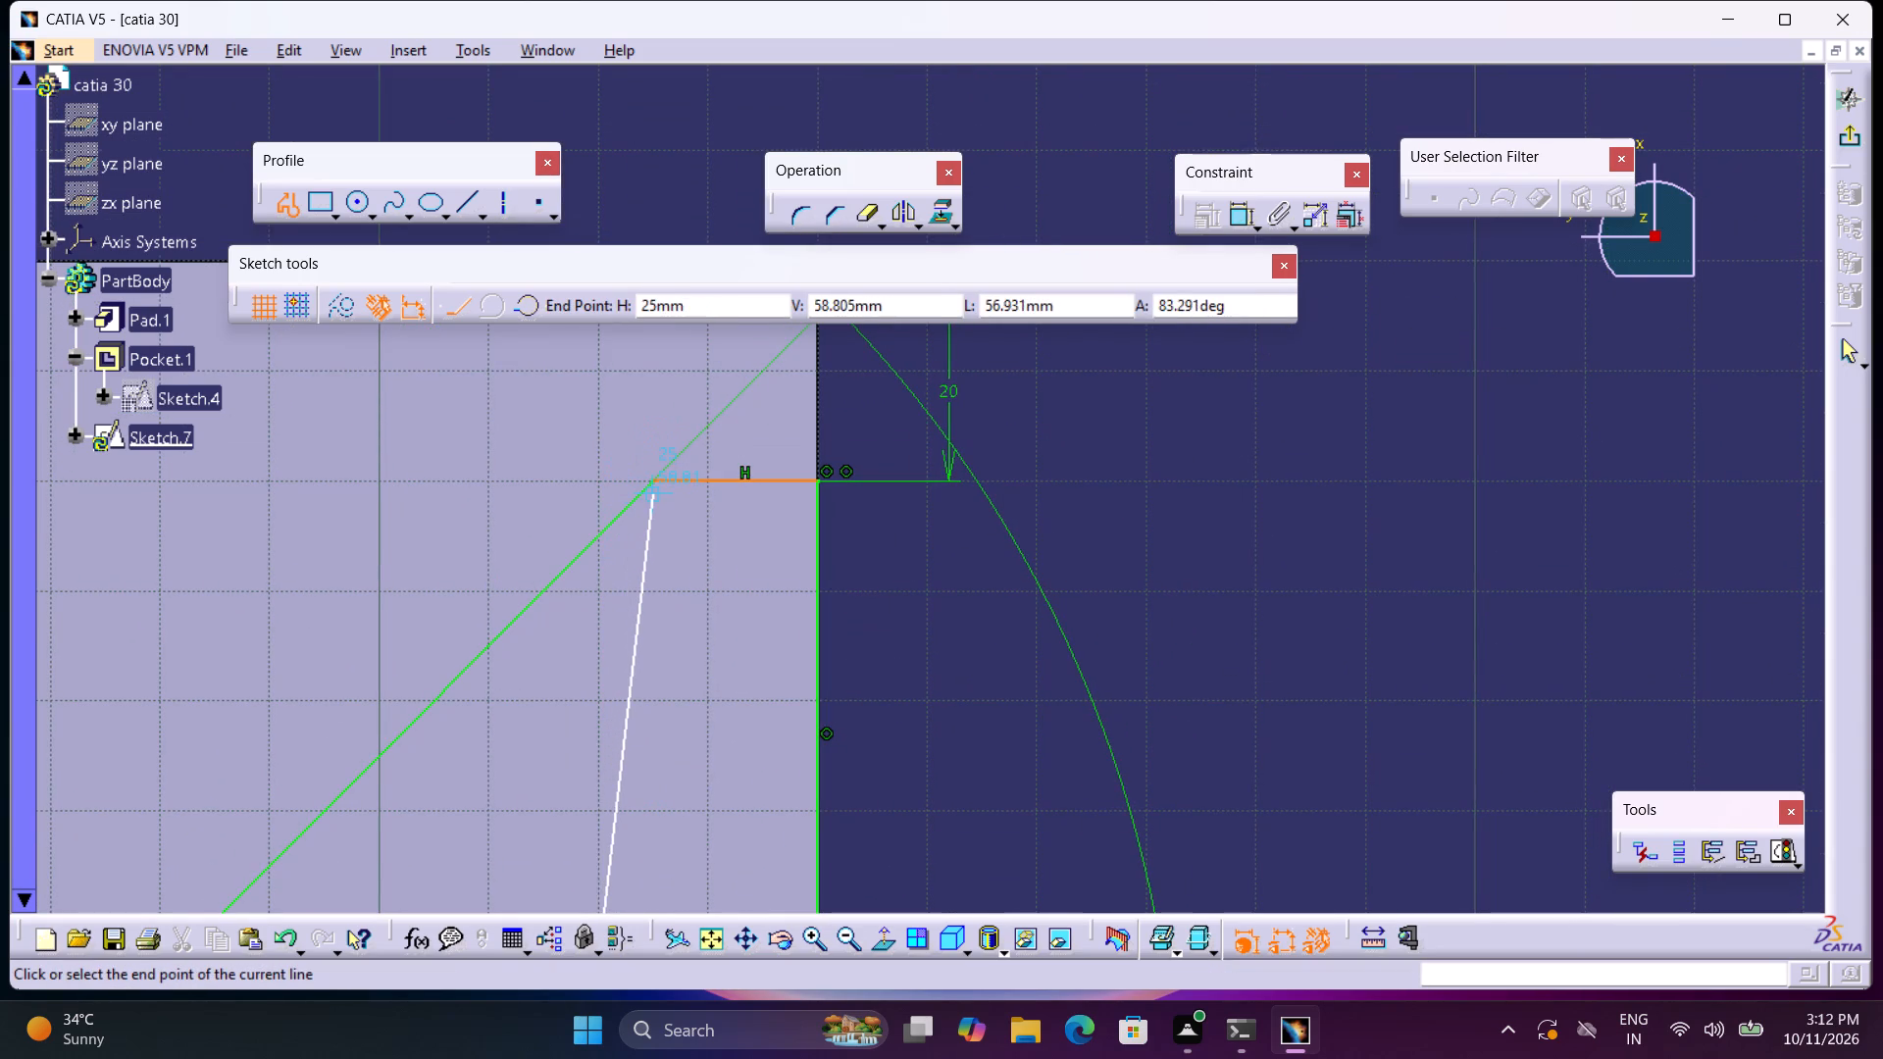
click(656, 495)
click(283, 212)
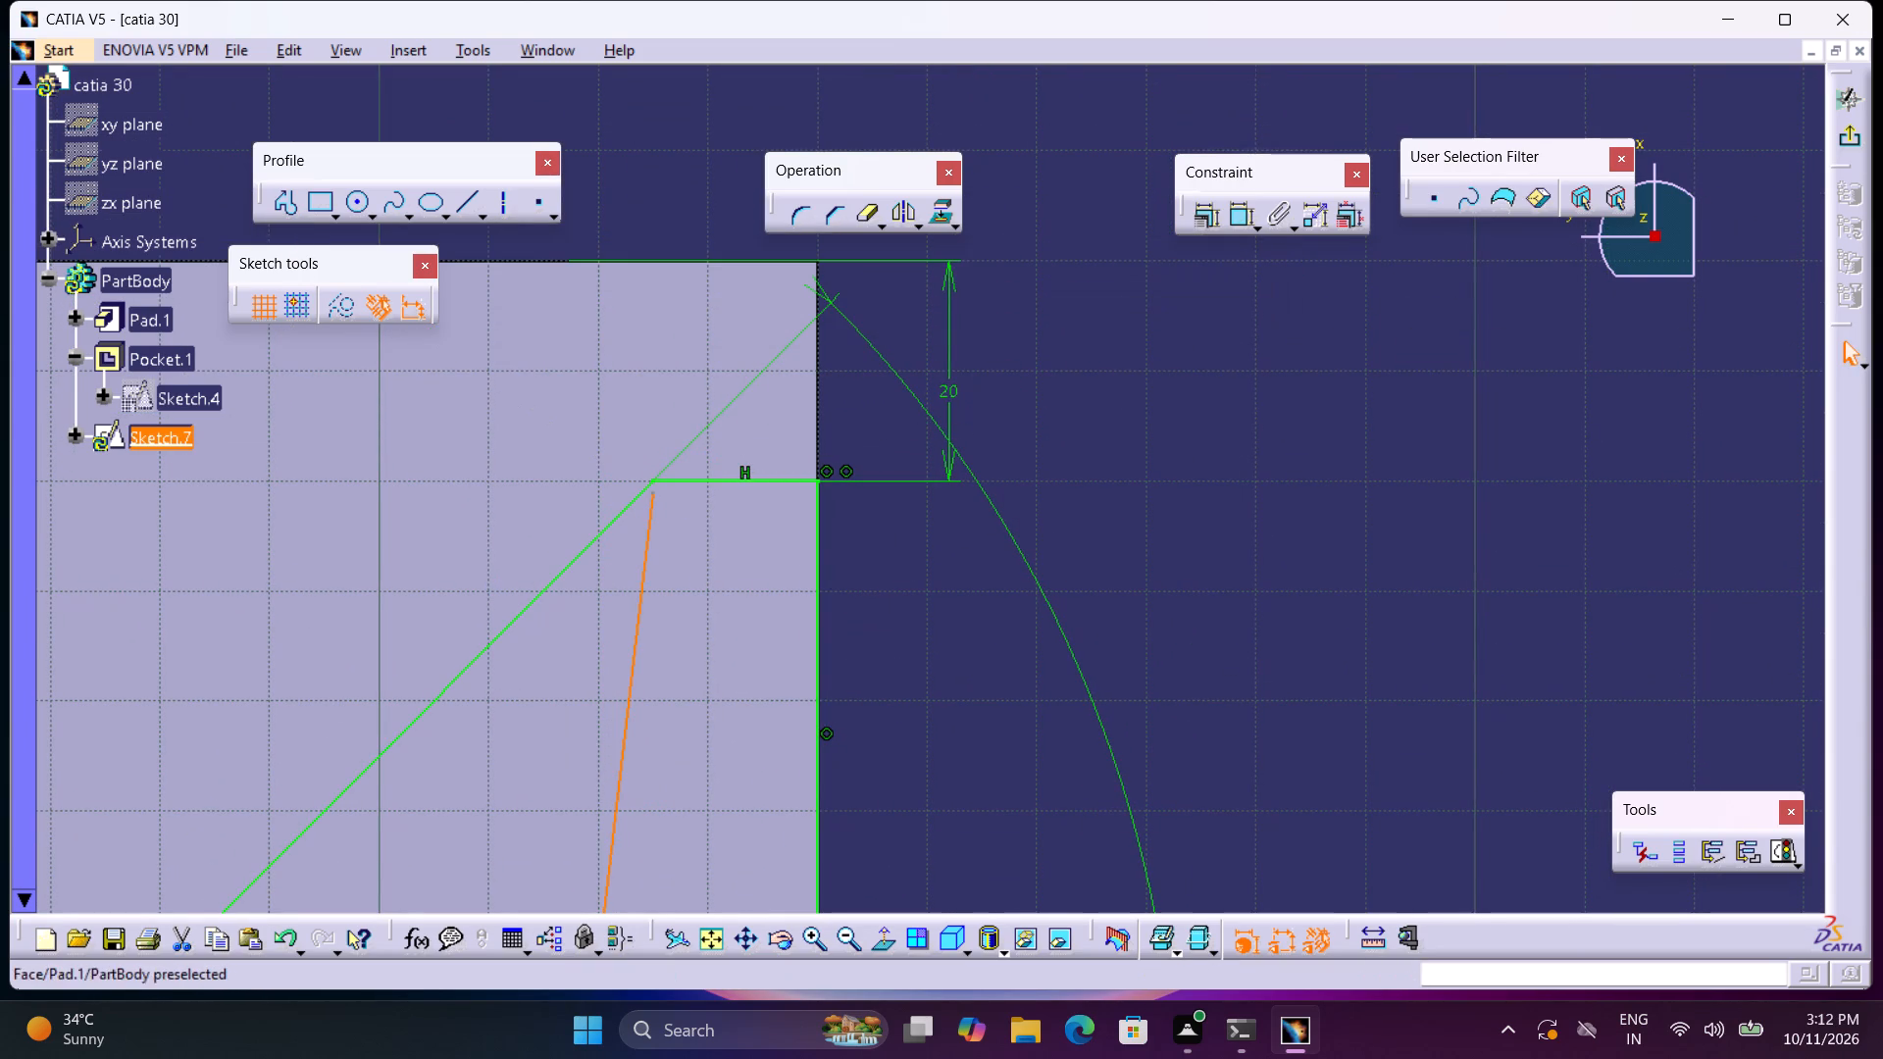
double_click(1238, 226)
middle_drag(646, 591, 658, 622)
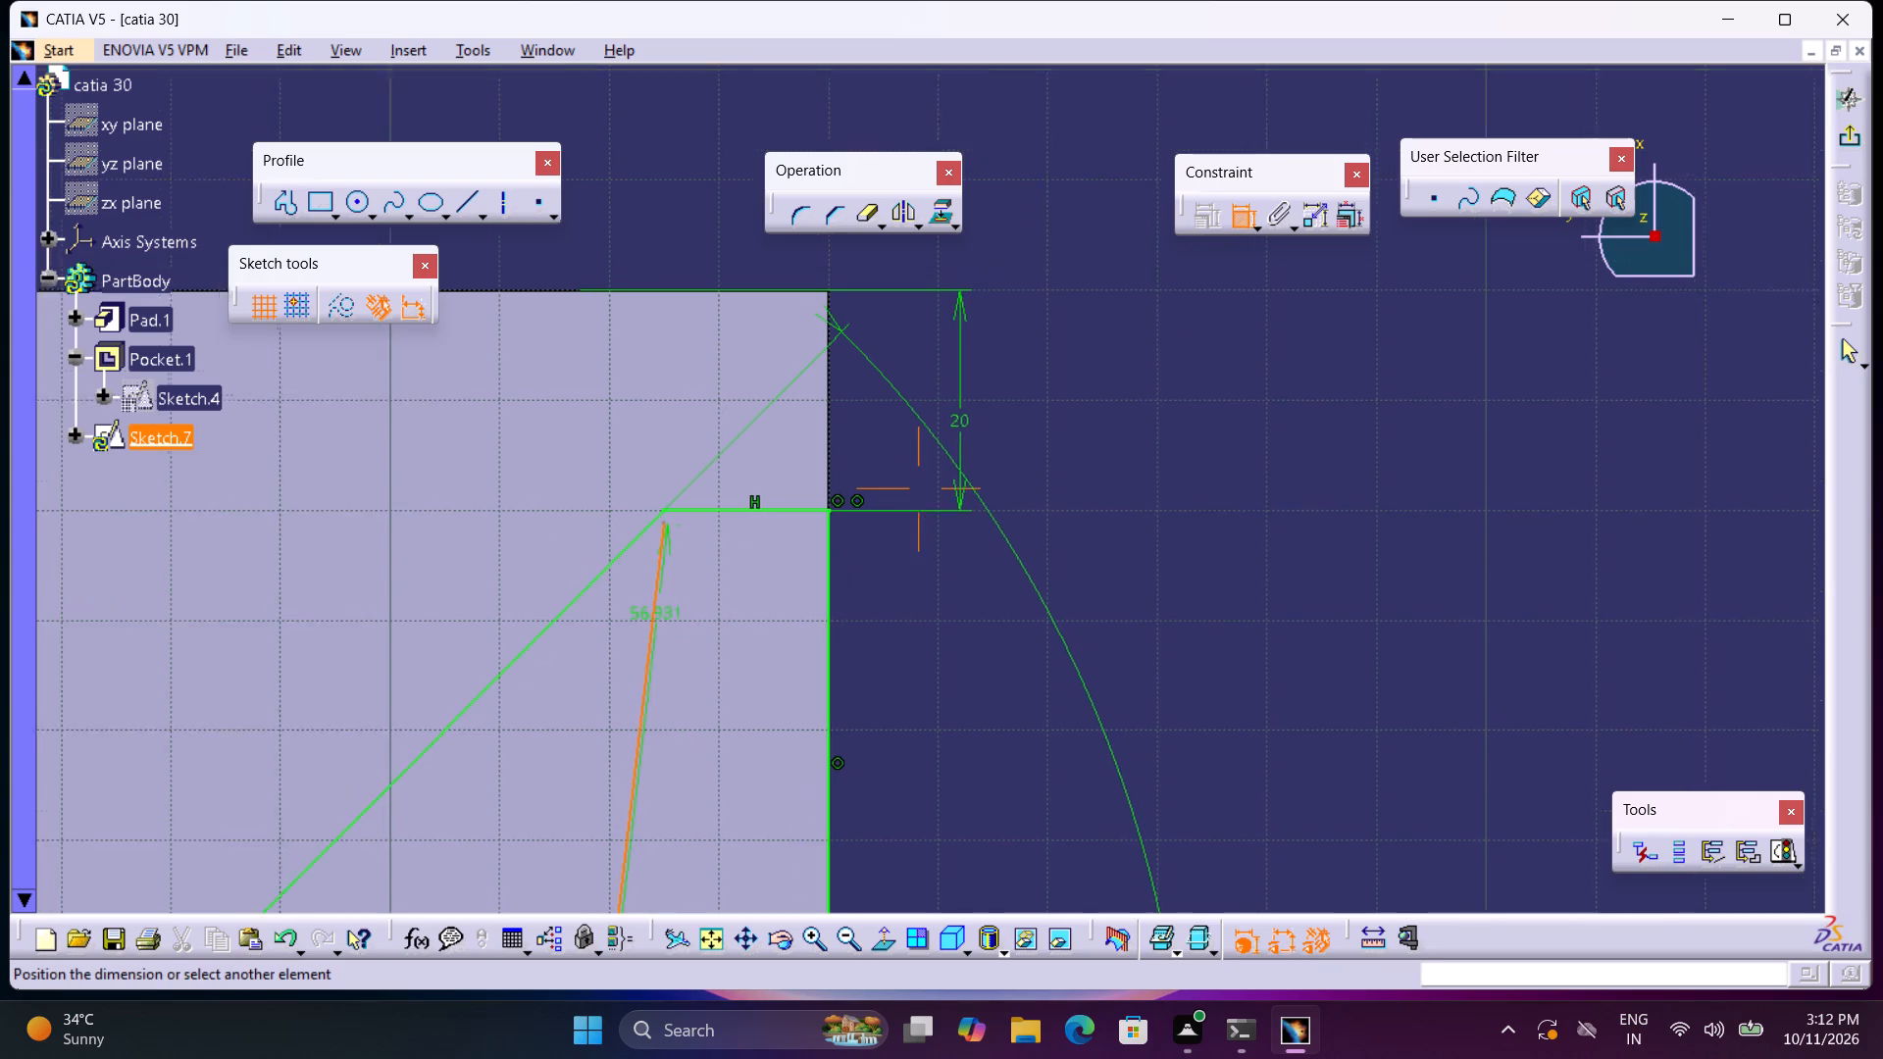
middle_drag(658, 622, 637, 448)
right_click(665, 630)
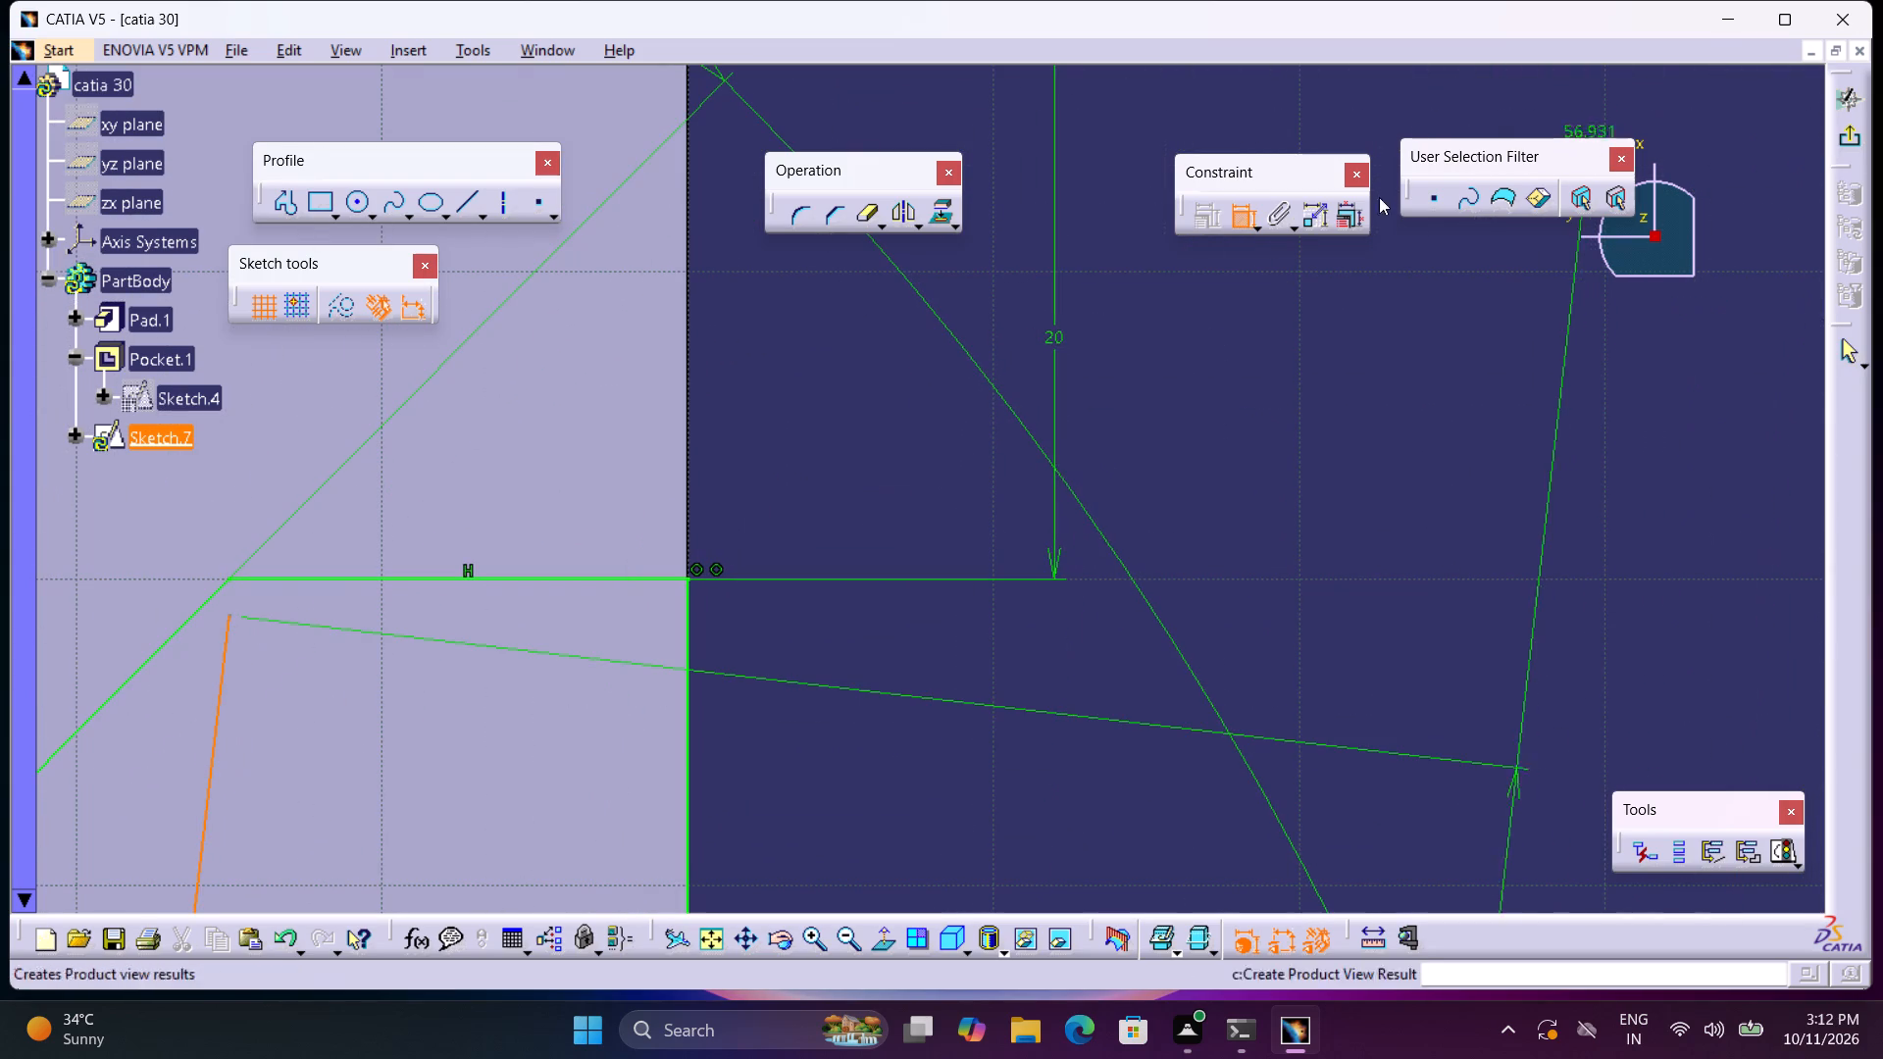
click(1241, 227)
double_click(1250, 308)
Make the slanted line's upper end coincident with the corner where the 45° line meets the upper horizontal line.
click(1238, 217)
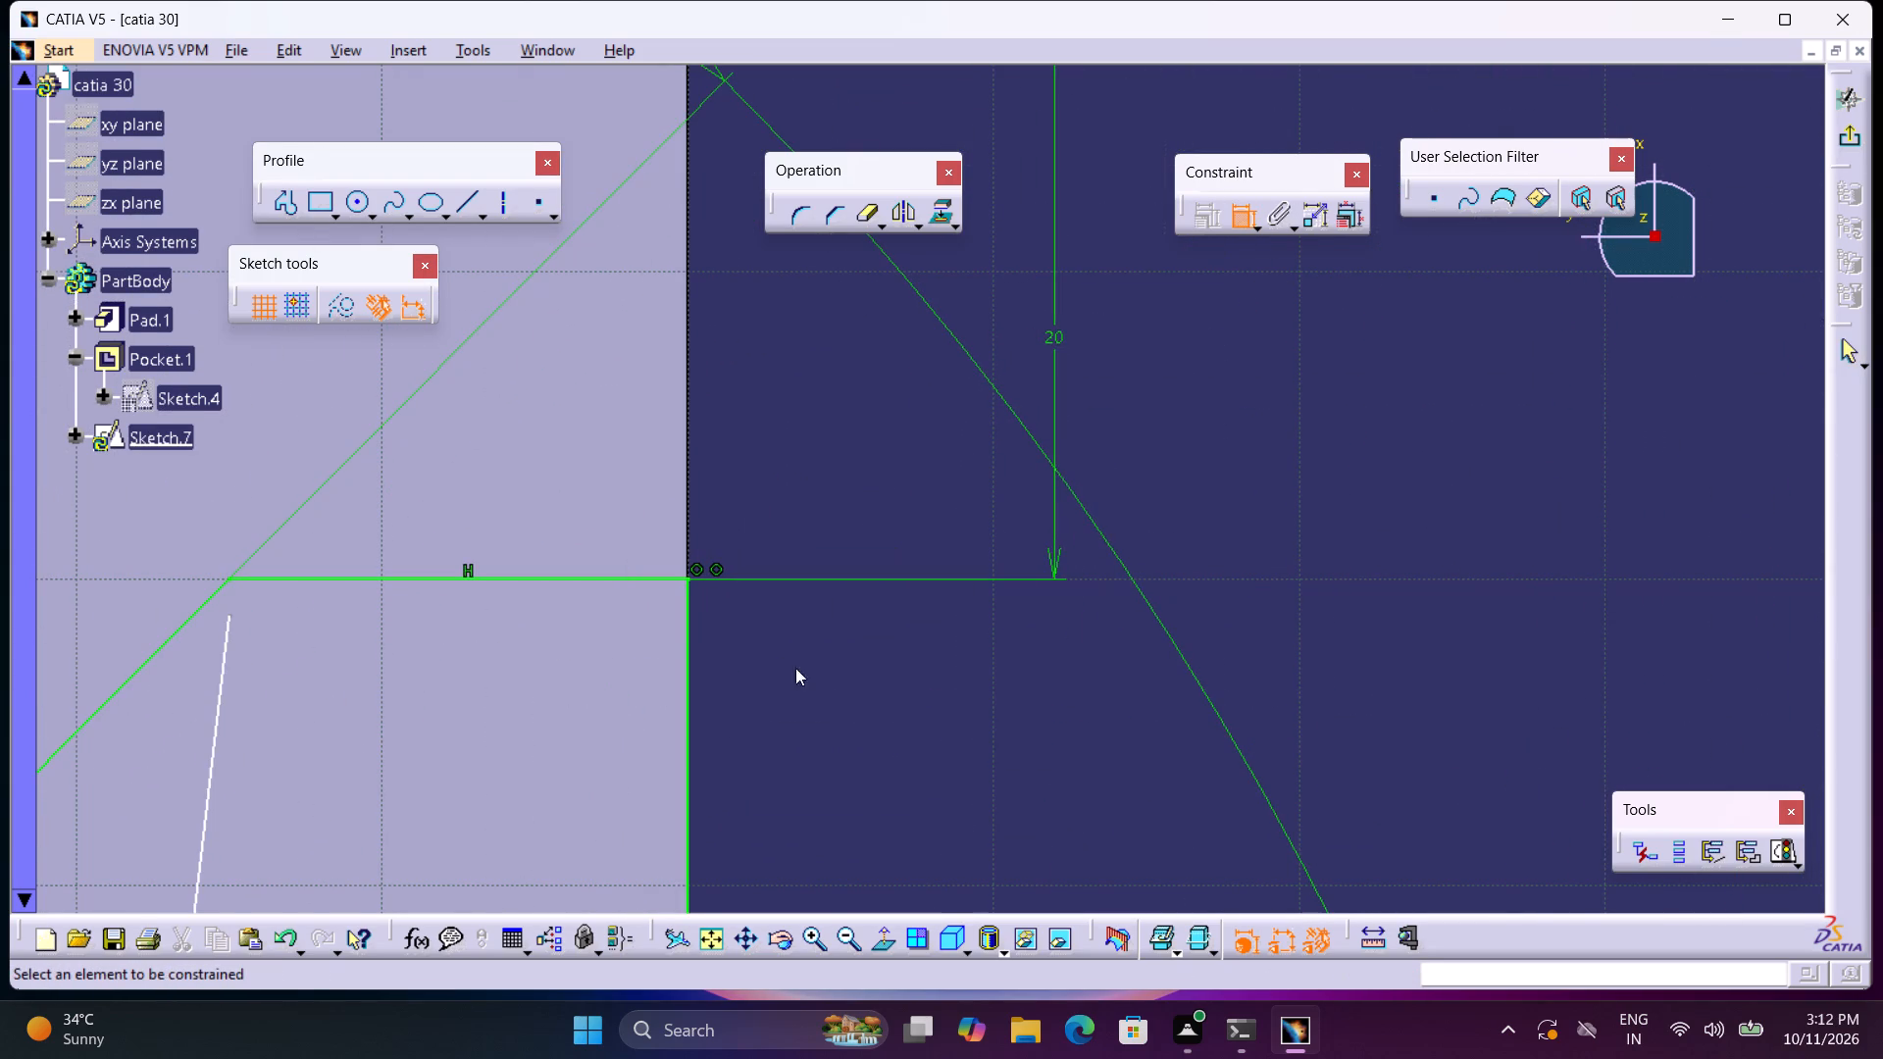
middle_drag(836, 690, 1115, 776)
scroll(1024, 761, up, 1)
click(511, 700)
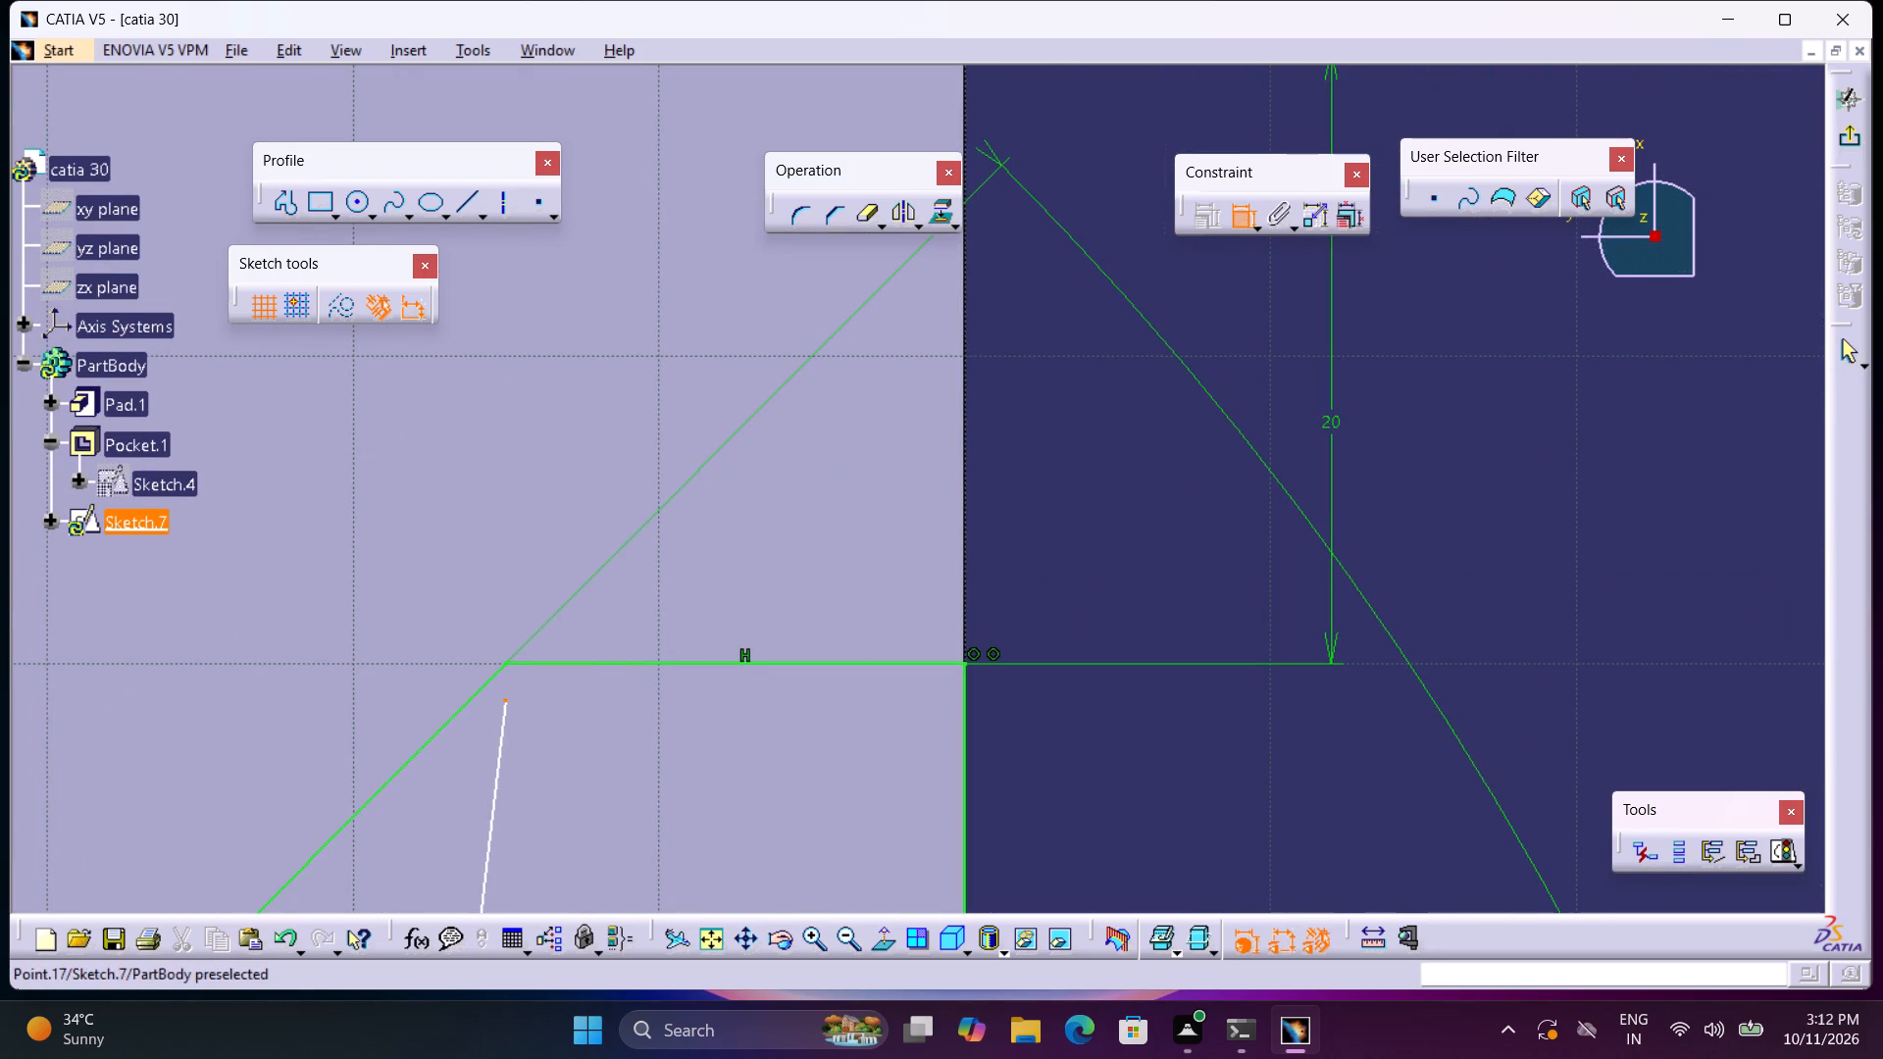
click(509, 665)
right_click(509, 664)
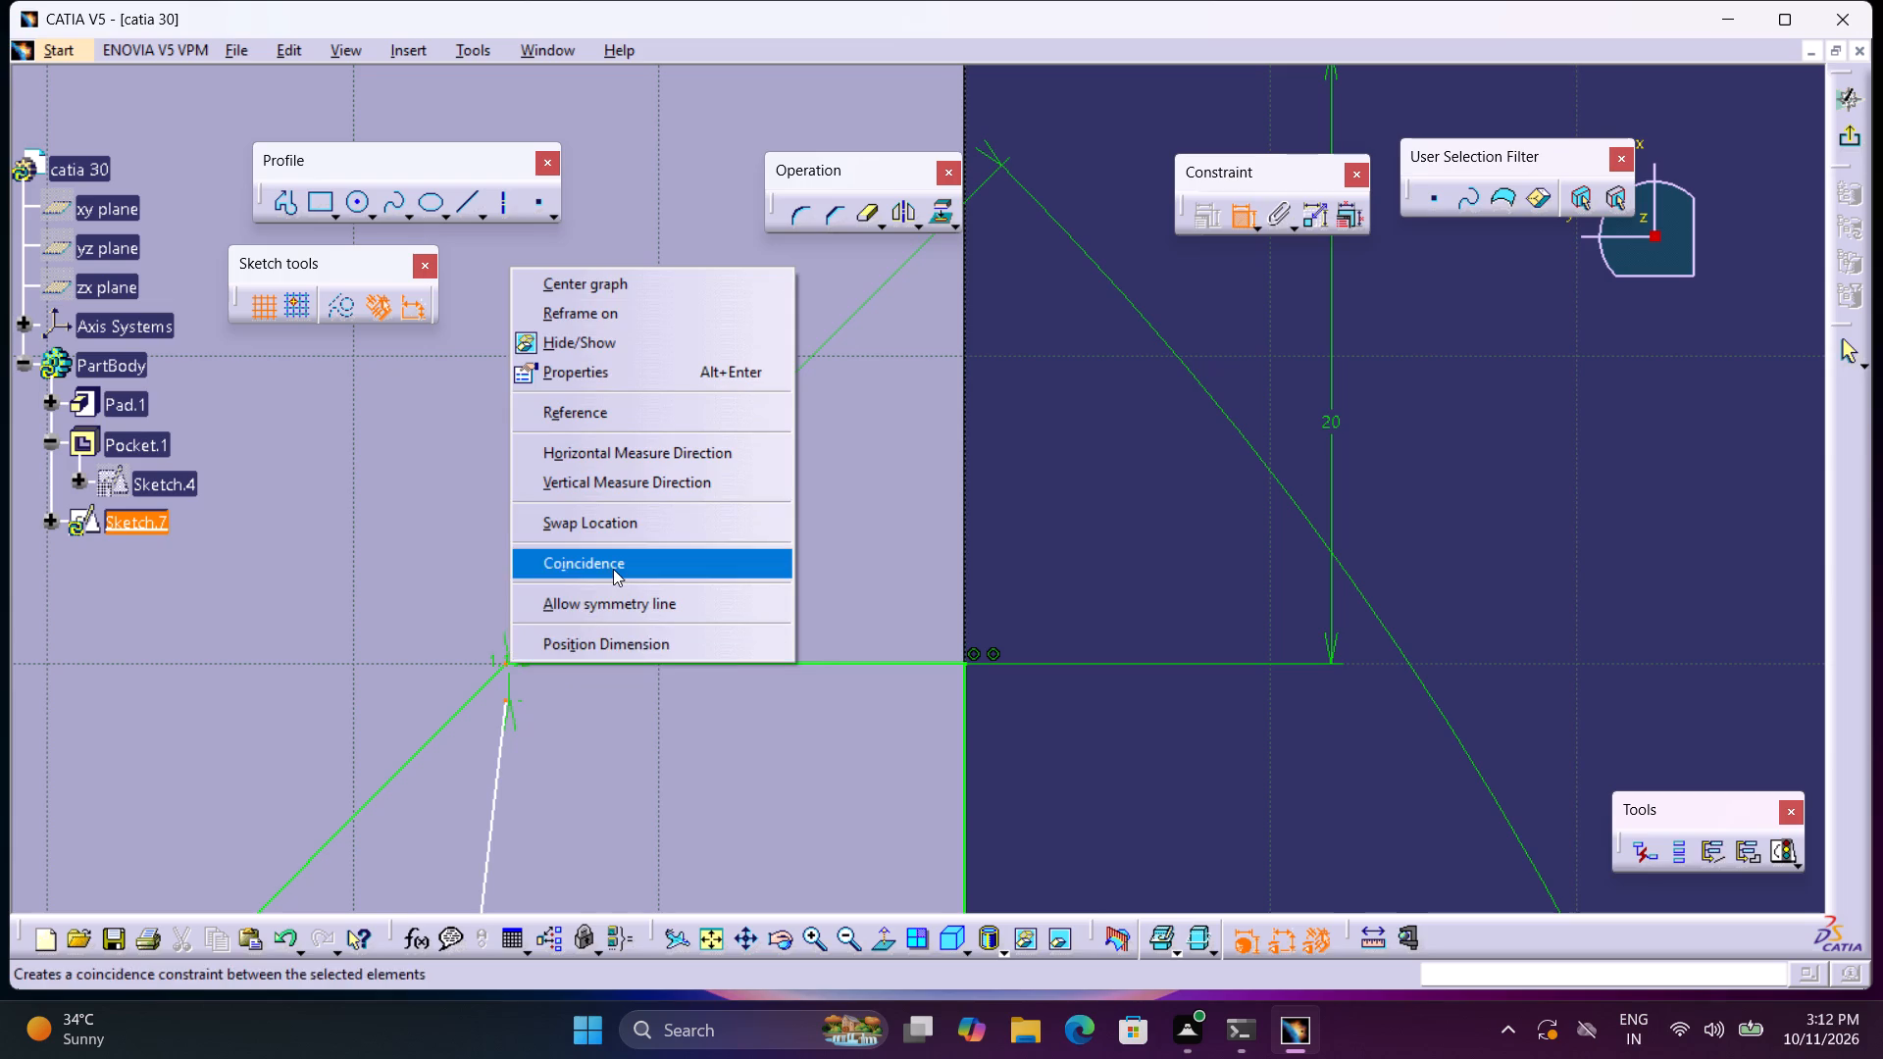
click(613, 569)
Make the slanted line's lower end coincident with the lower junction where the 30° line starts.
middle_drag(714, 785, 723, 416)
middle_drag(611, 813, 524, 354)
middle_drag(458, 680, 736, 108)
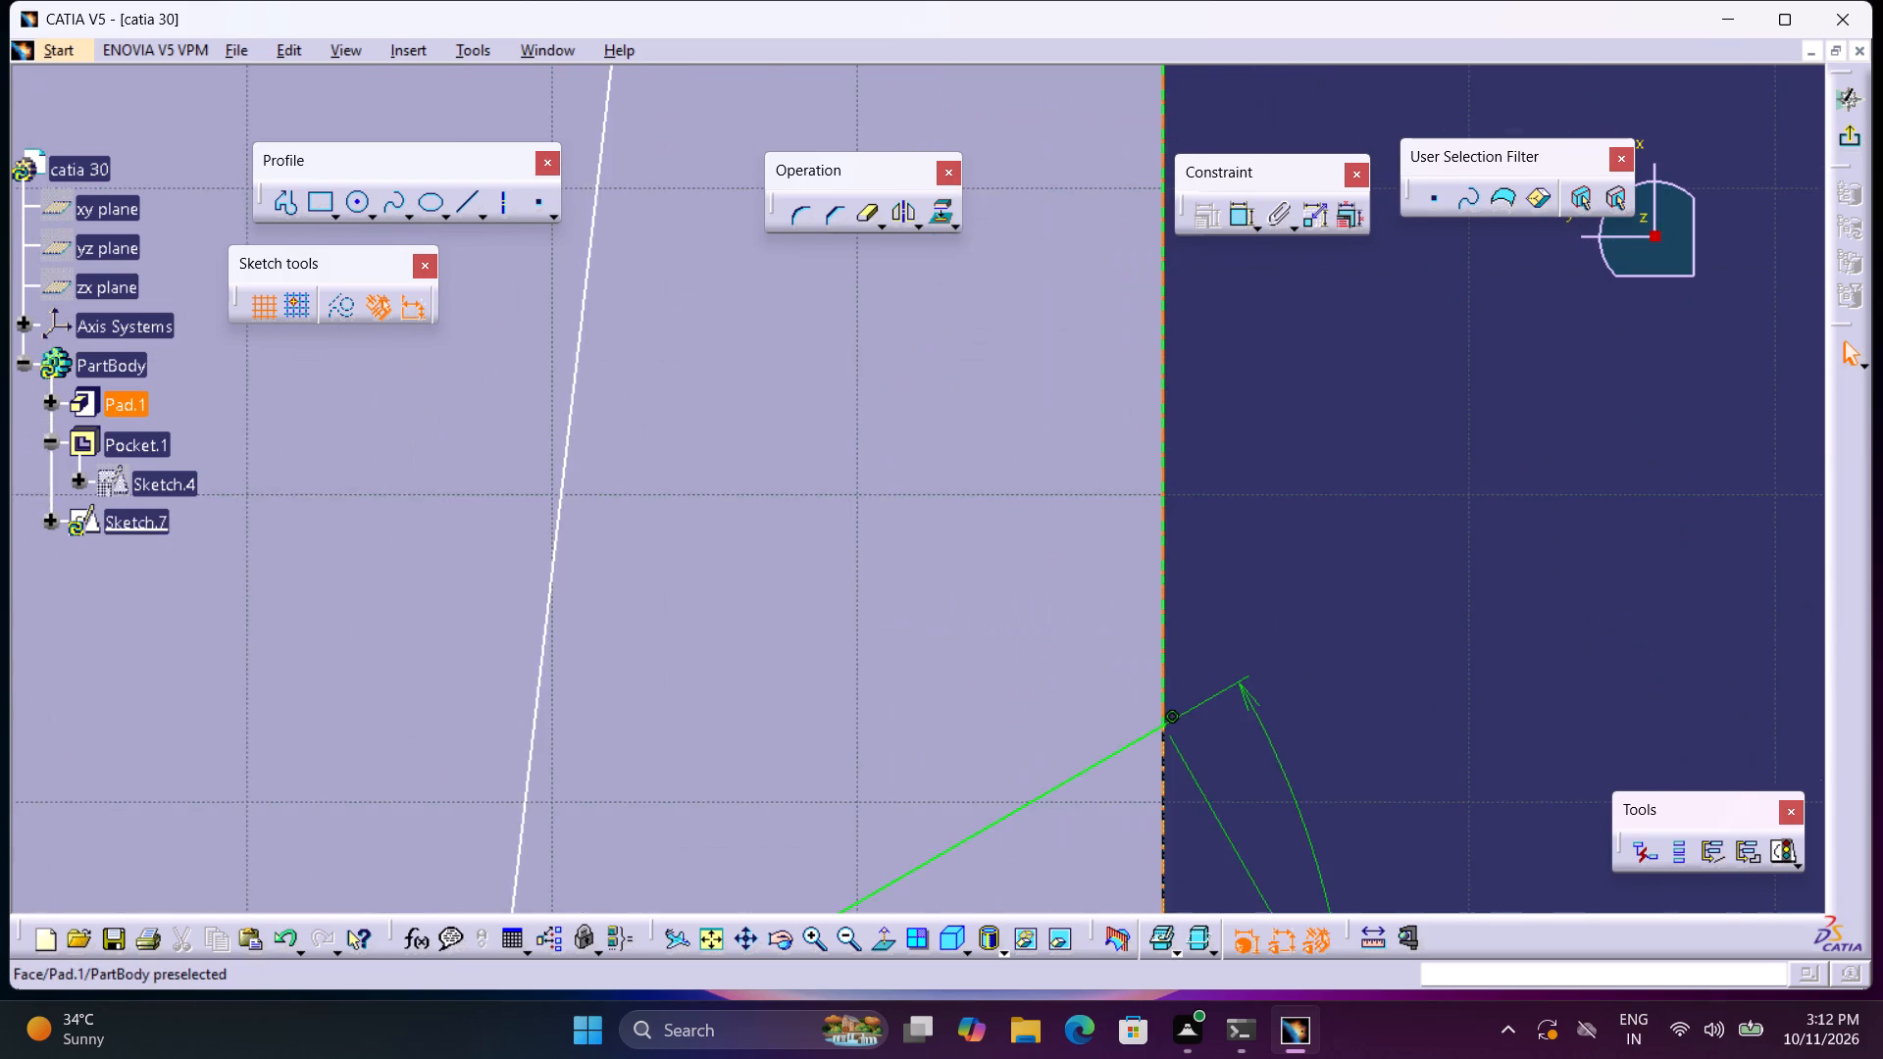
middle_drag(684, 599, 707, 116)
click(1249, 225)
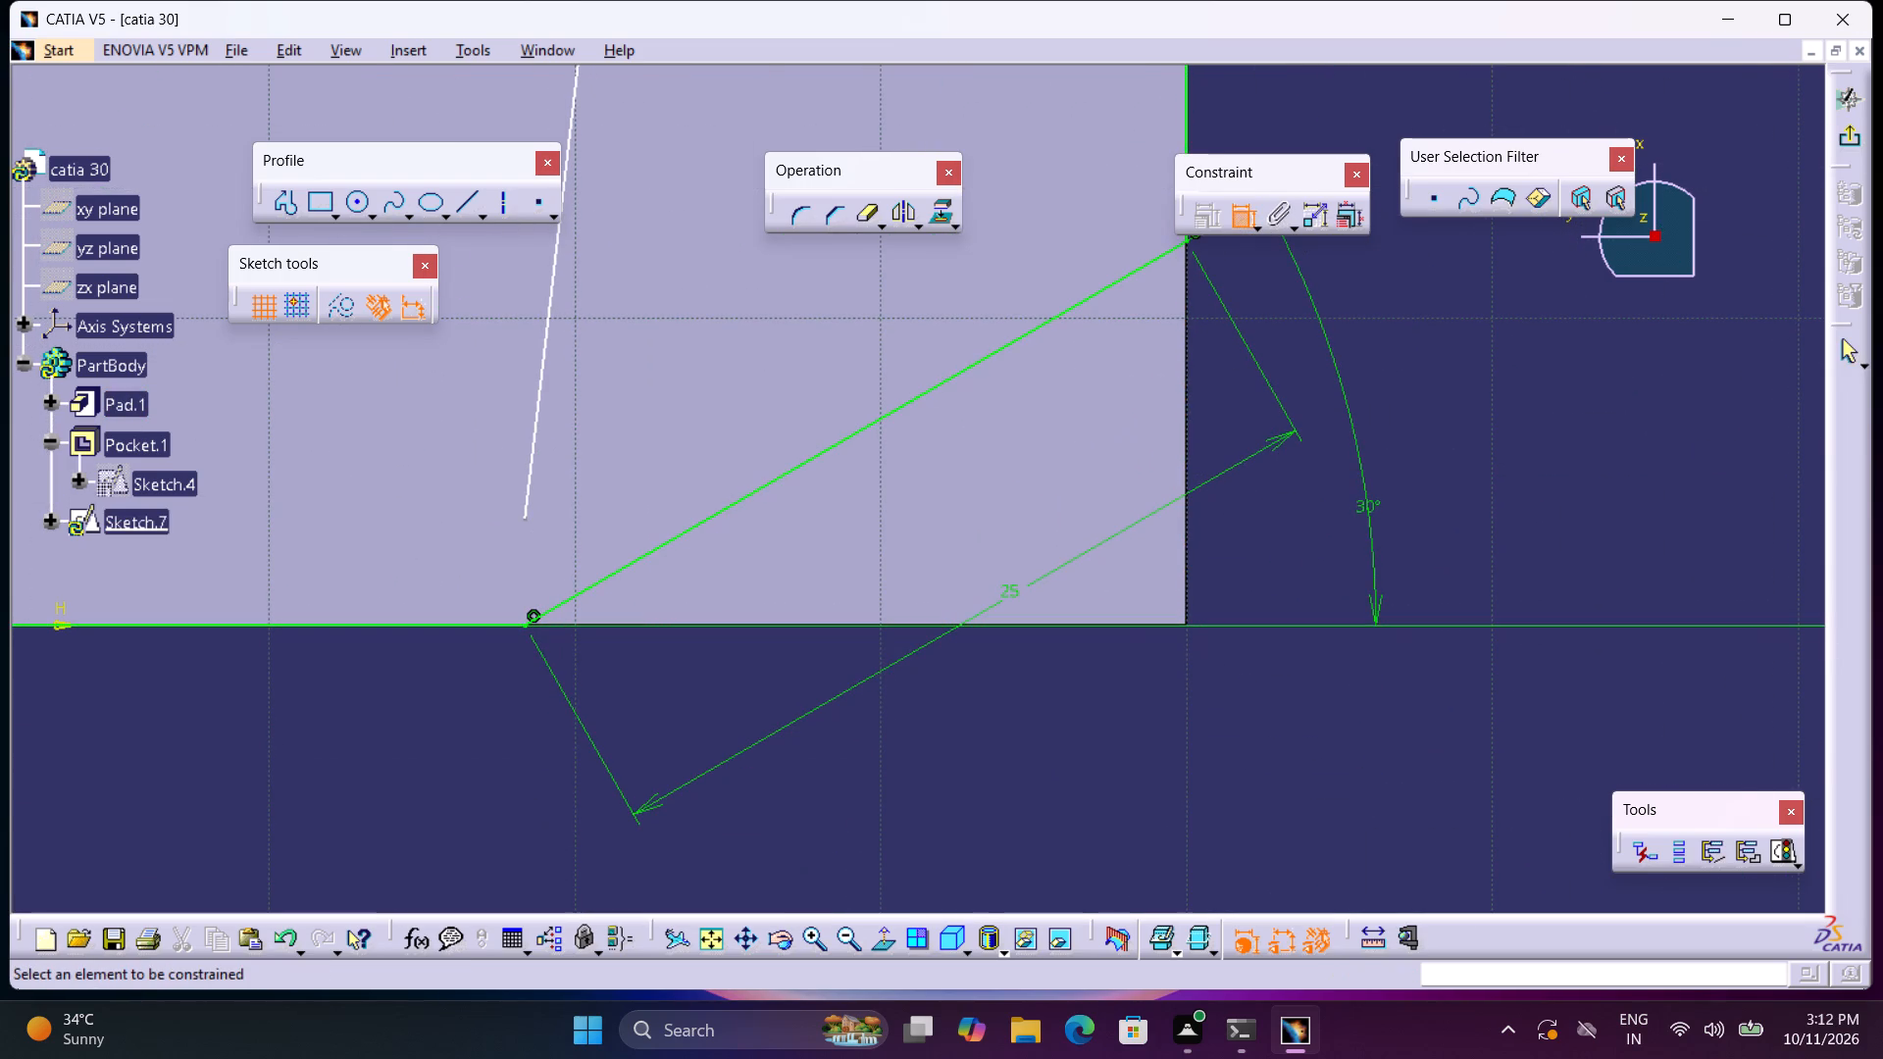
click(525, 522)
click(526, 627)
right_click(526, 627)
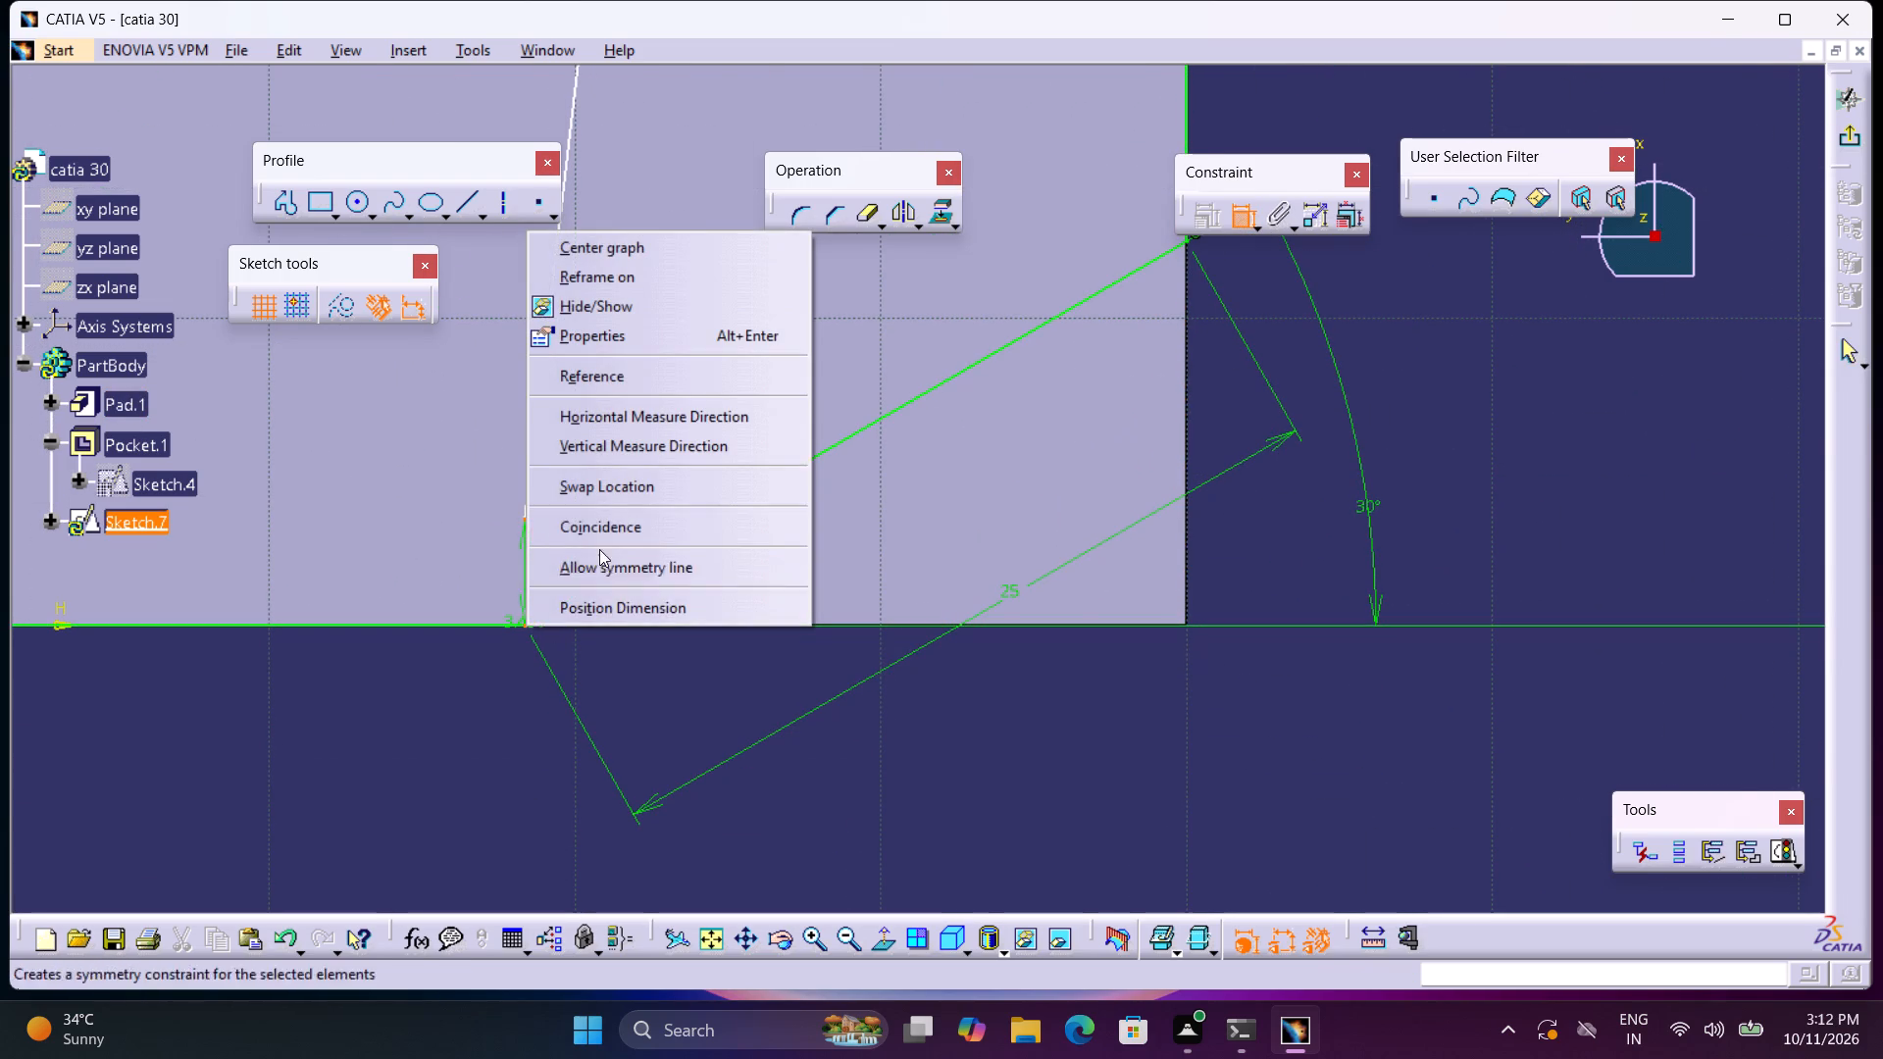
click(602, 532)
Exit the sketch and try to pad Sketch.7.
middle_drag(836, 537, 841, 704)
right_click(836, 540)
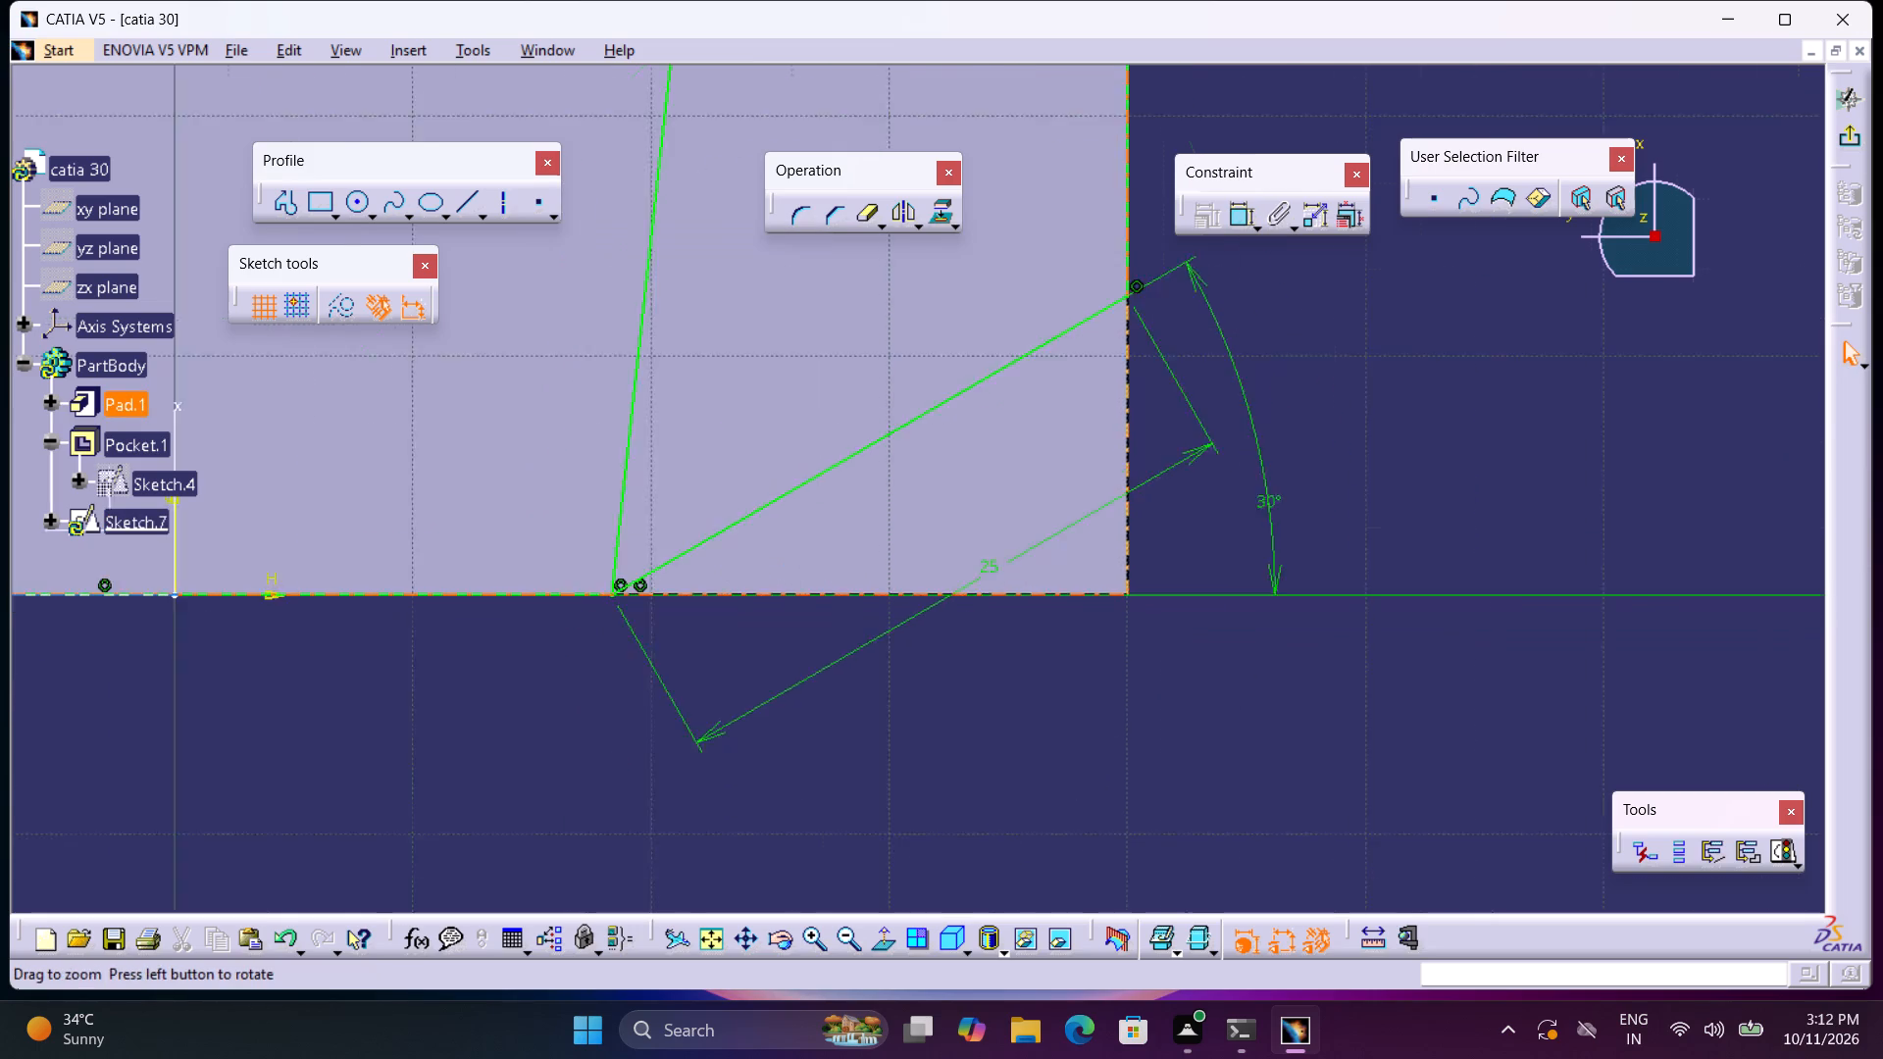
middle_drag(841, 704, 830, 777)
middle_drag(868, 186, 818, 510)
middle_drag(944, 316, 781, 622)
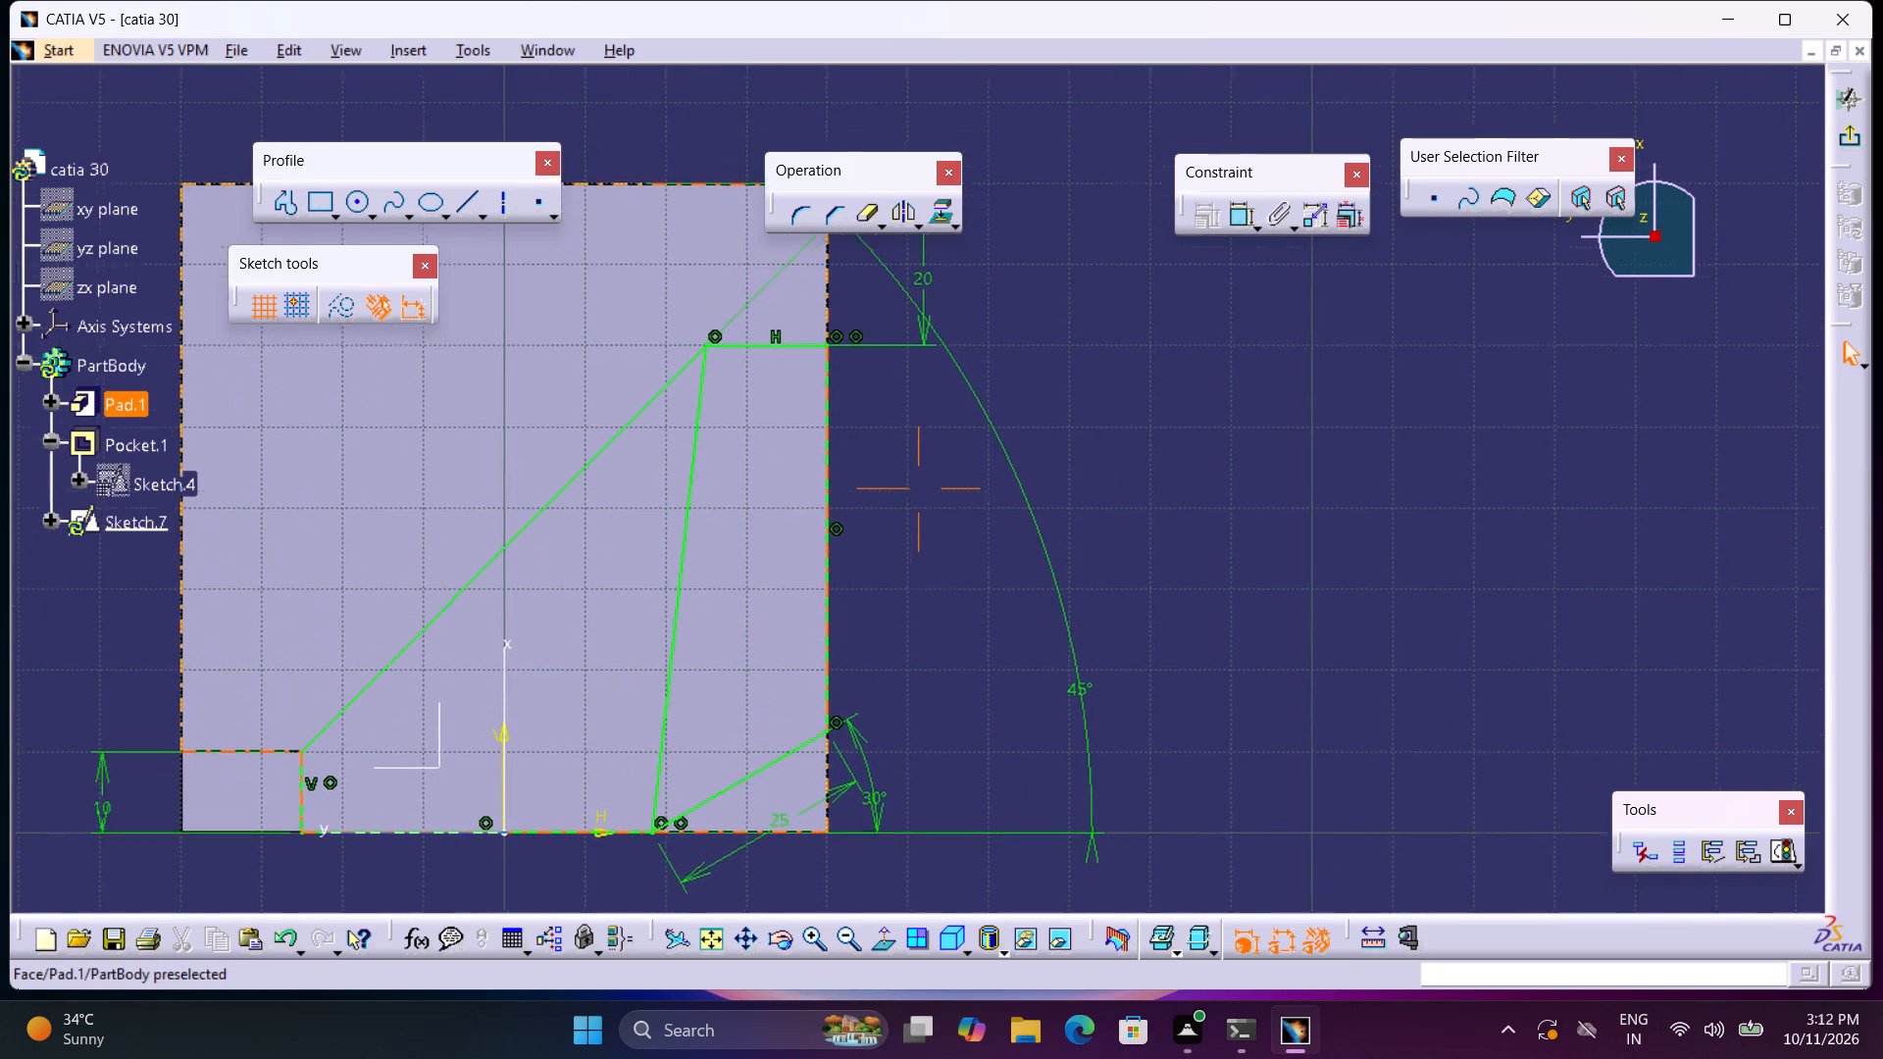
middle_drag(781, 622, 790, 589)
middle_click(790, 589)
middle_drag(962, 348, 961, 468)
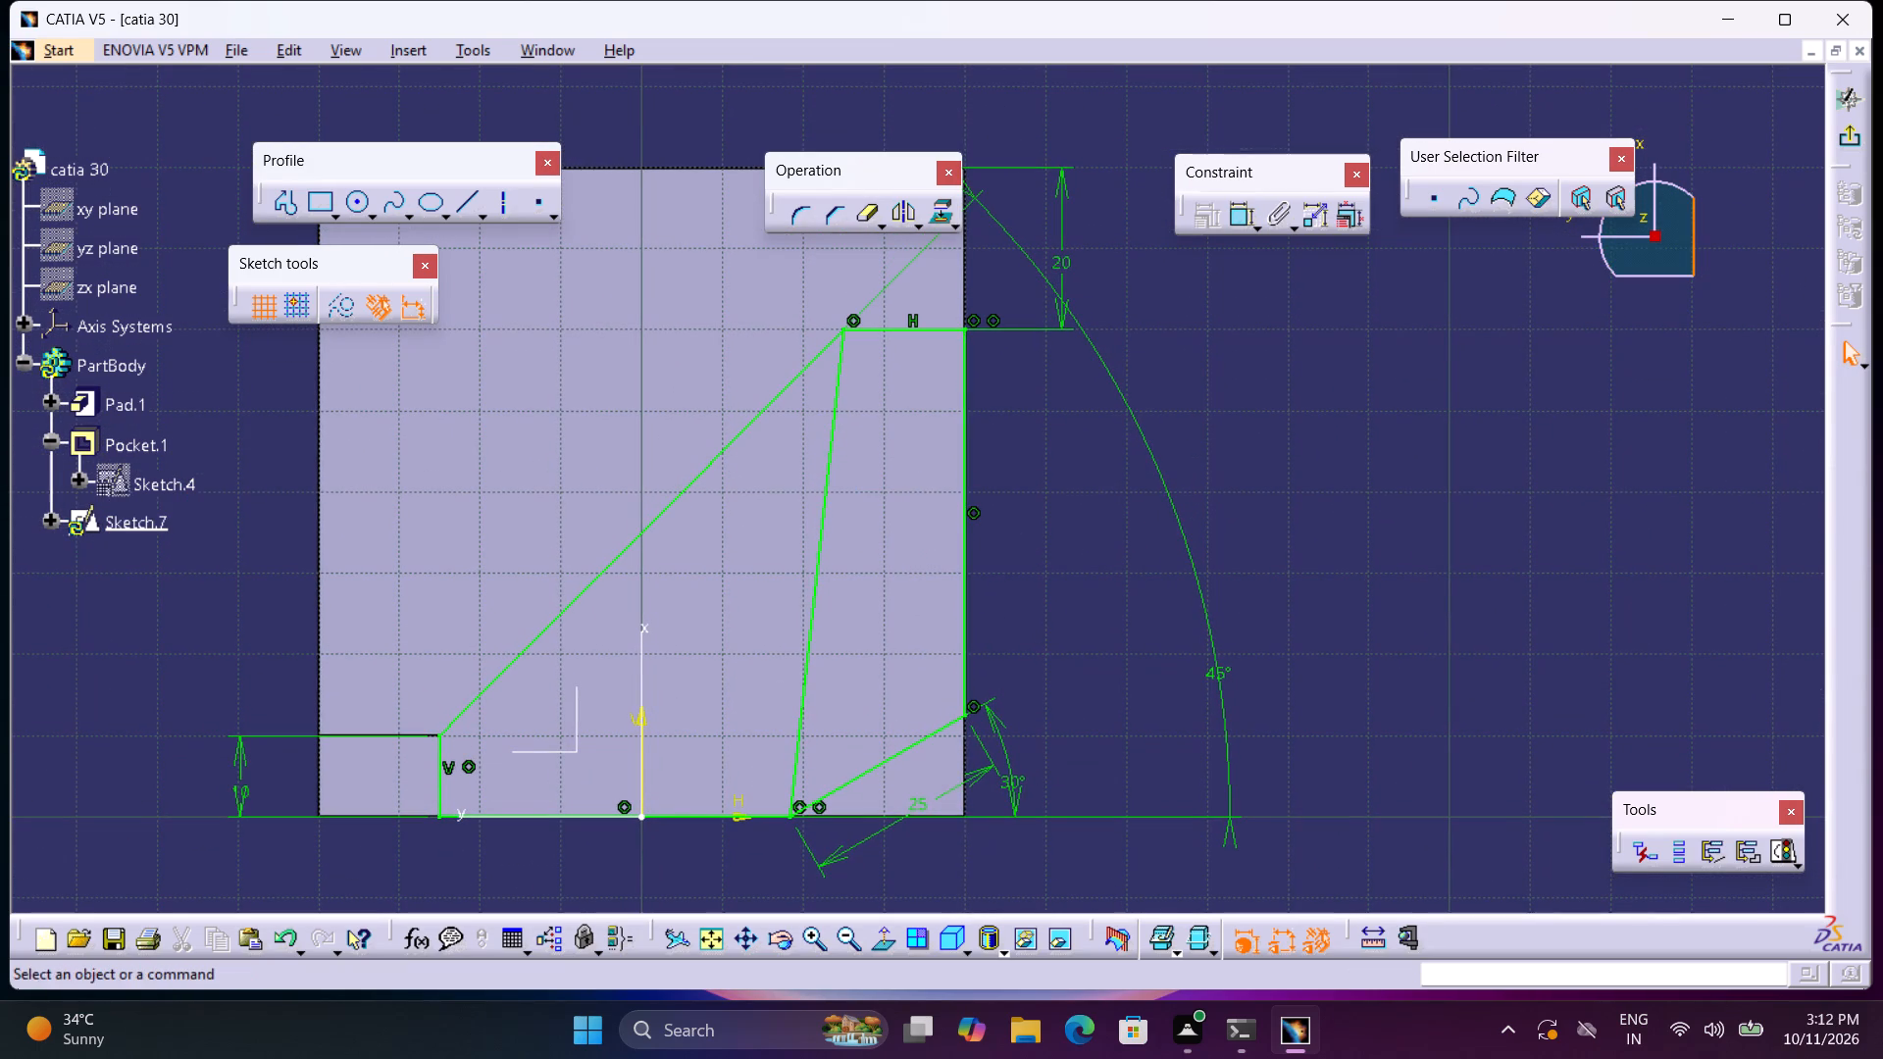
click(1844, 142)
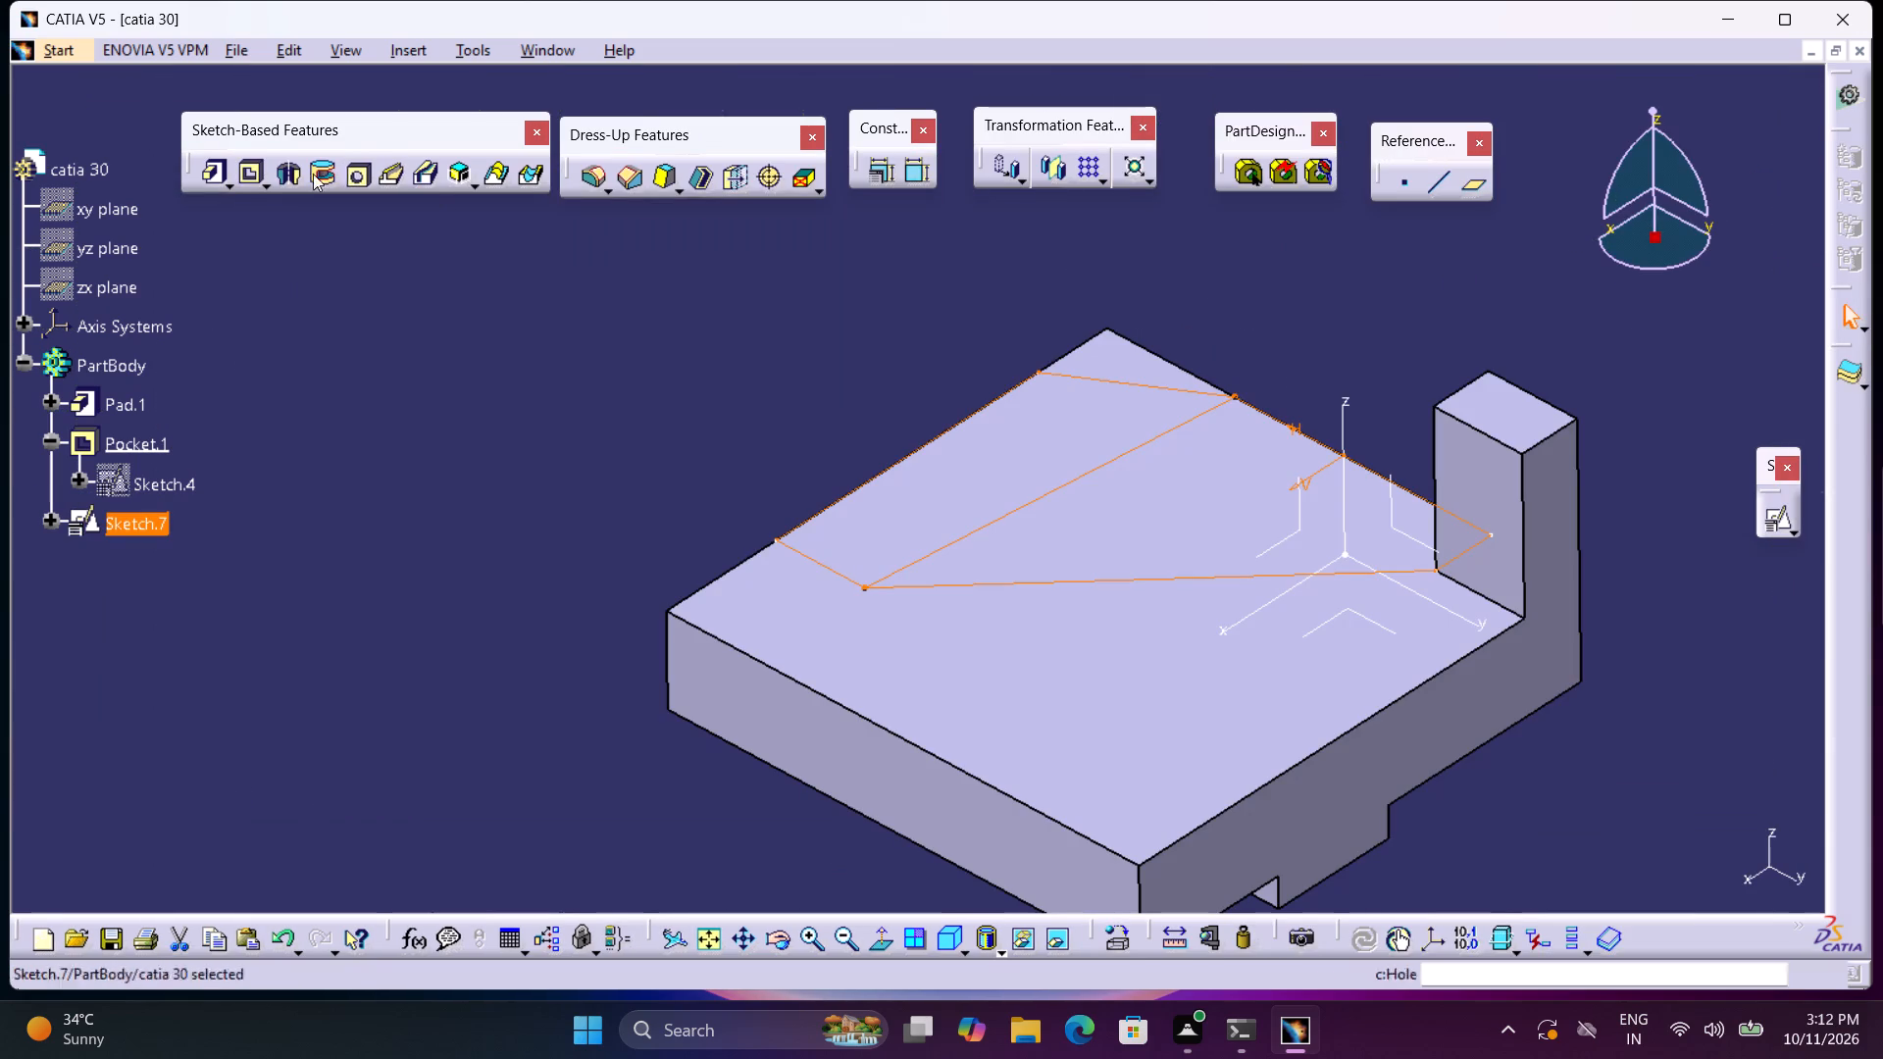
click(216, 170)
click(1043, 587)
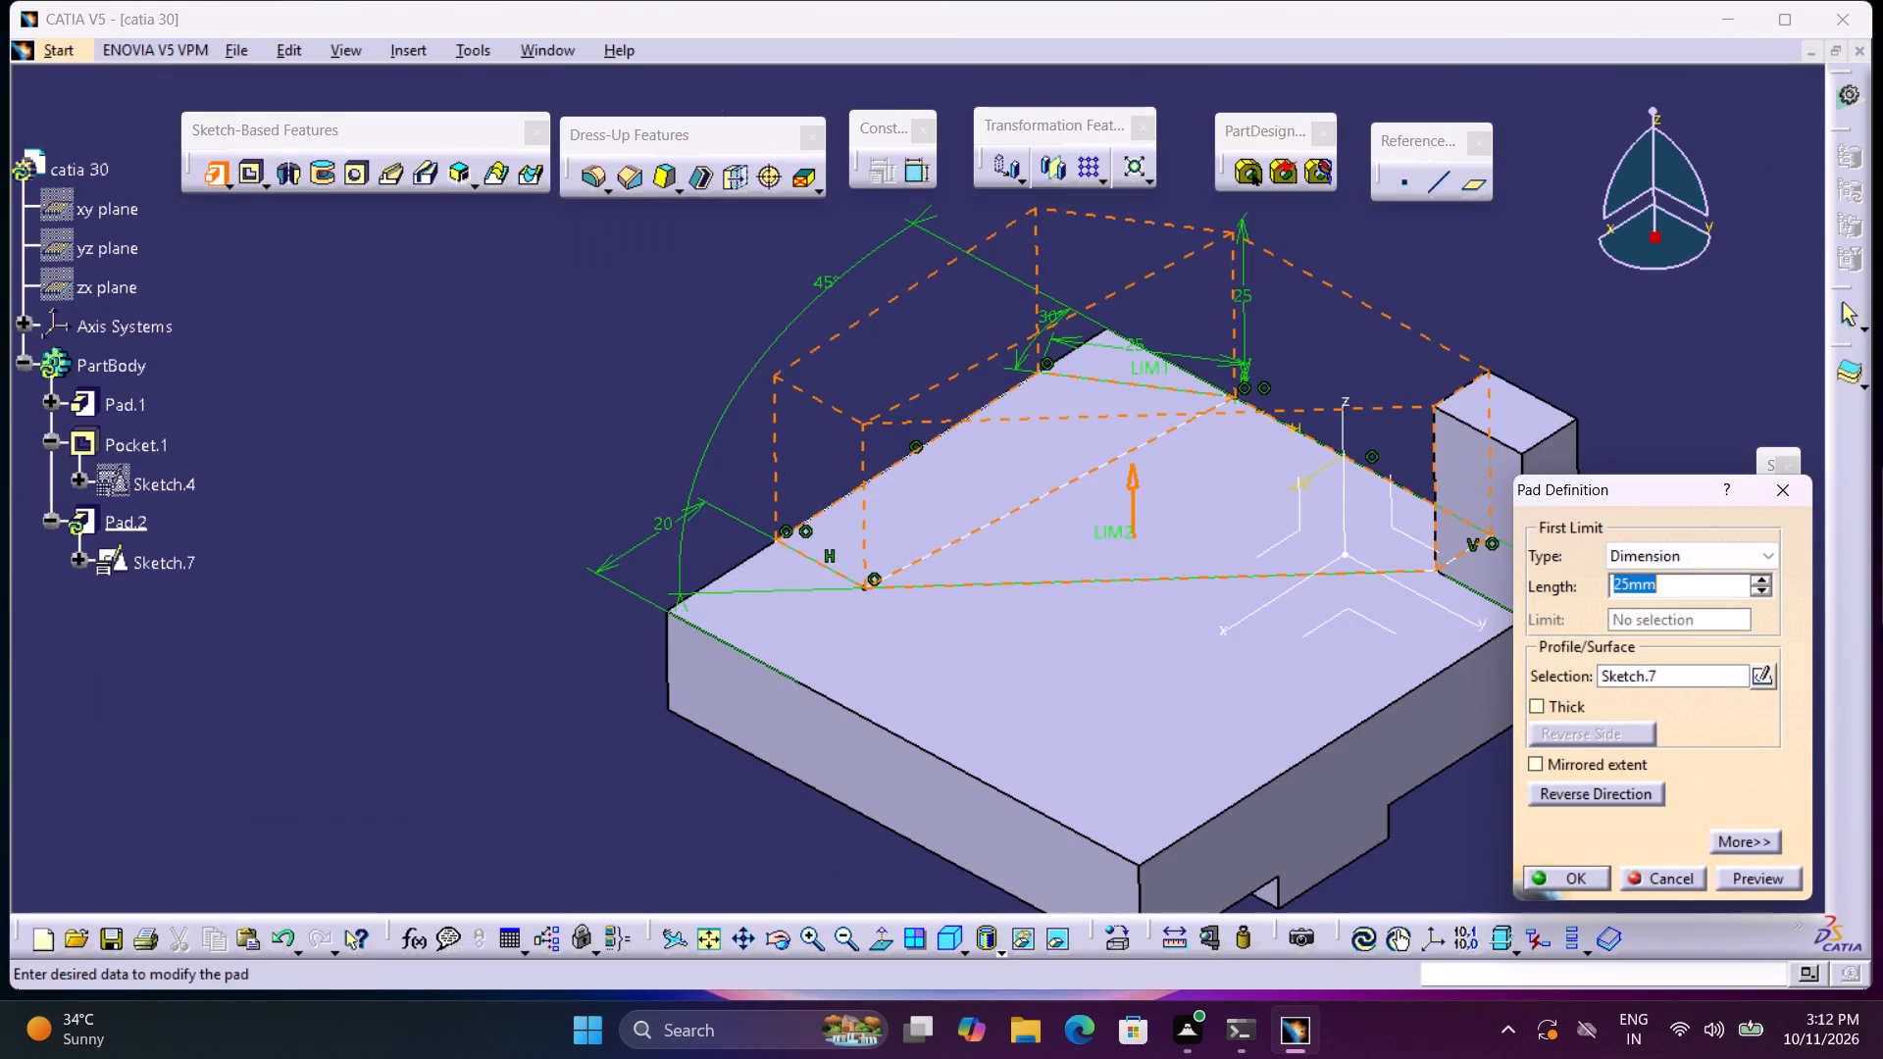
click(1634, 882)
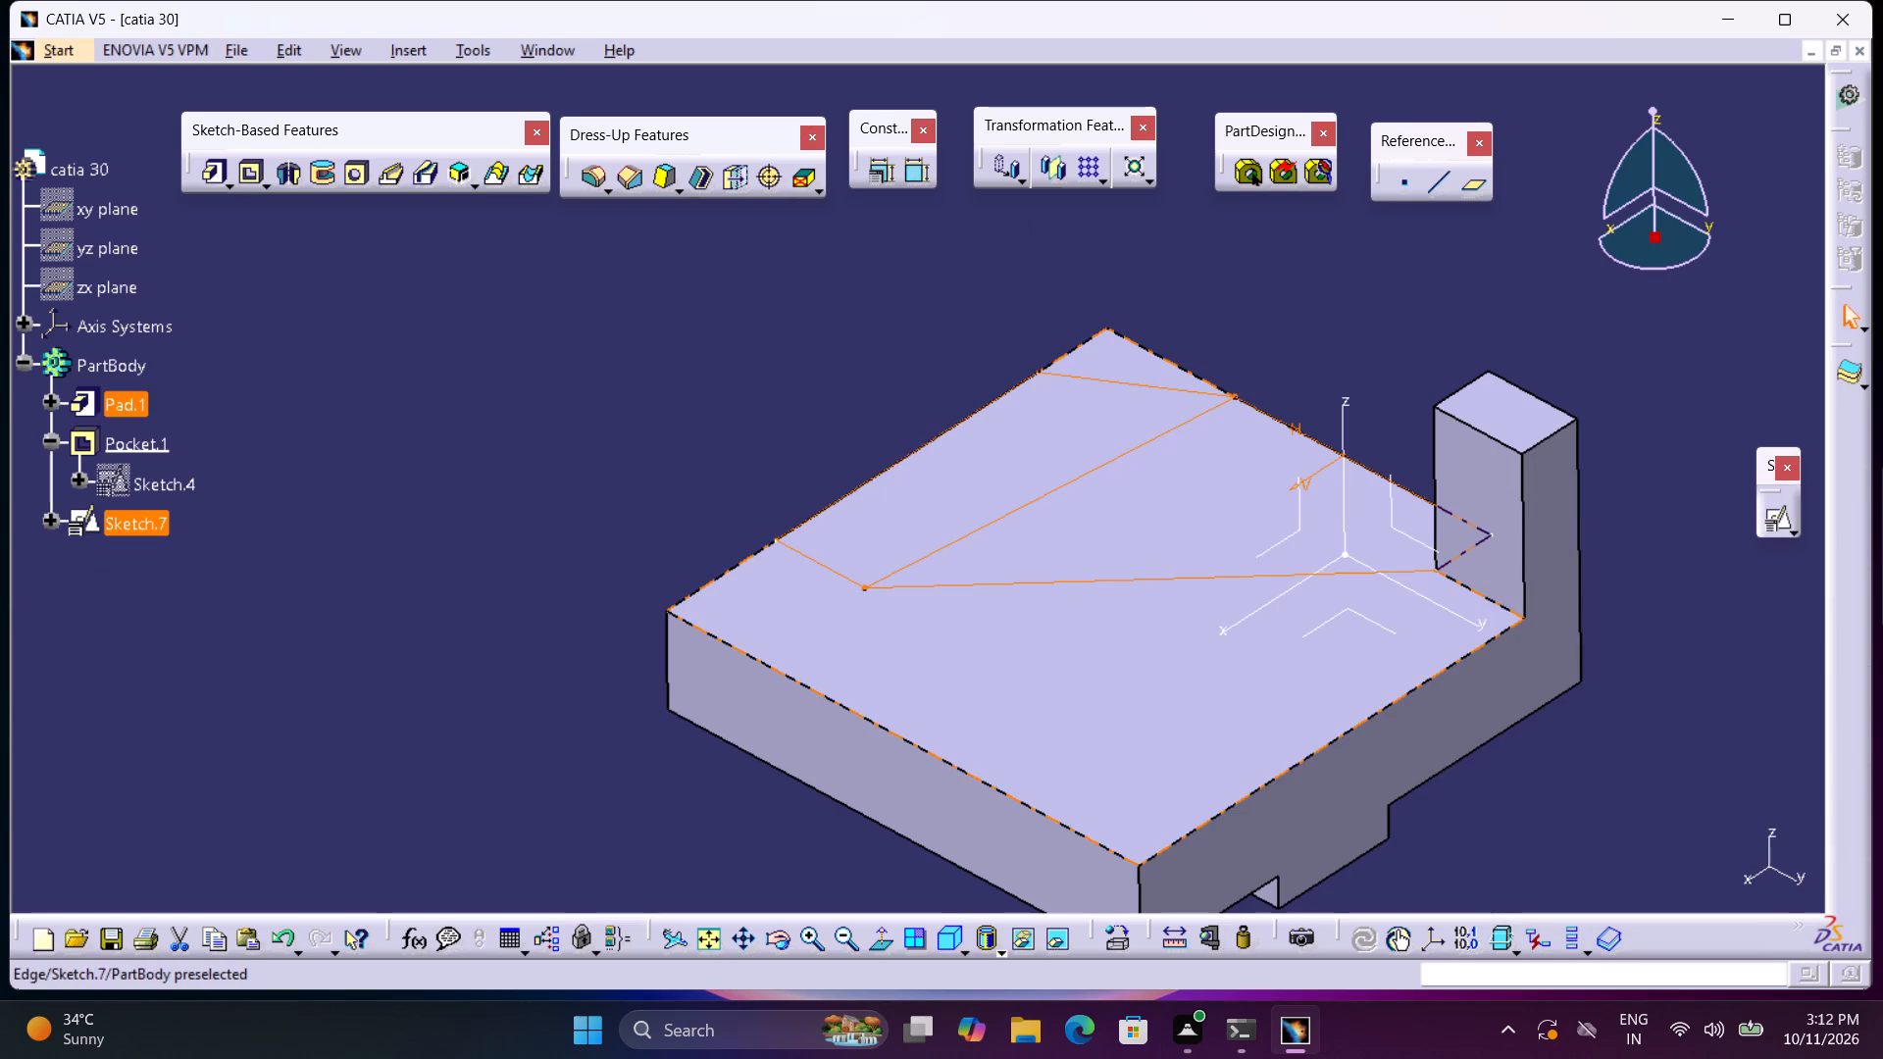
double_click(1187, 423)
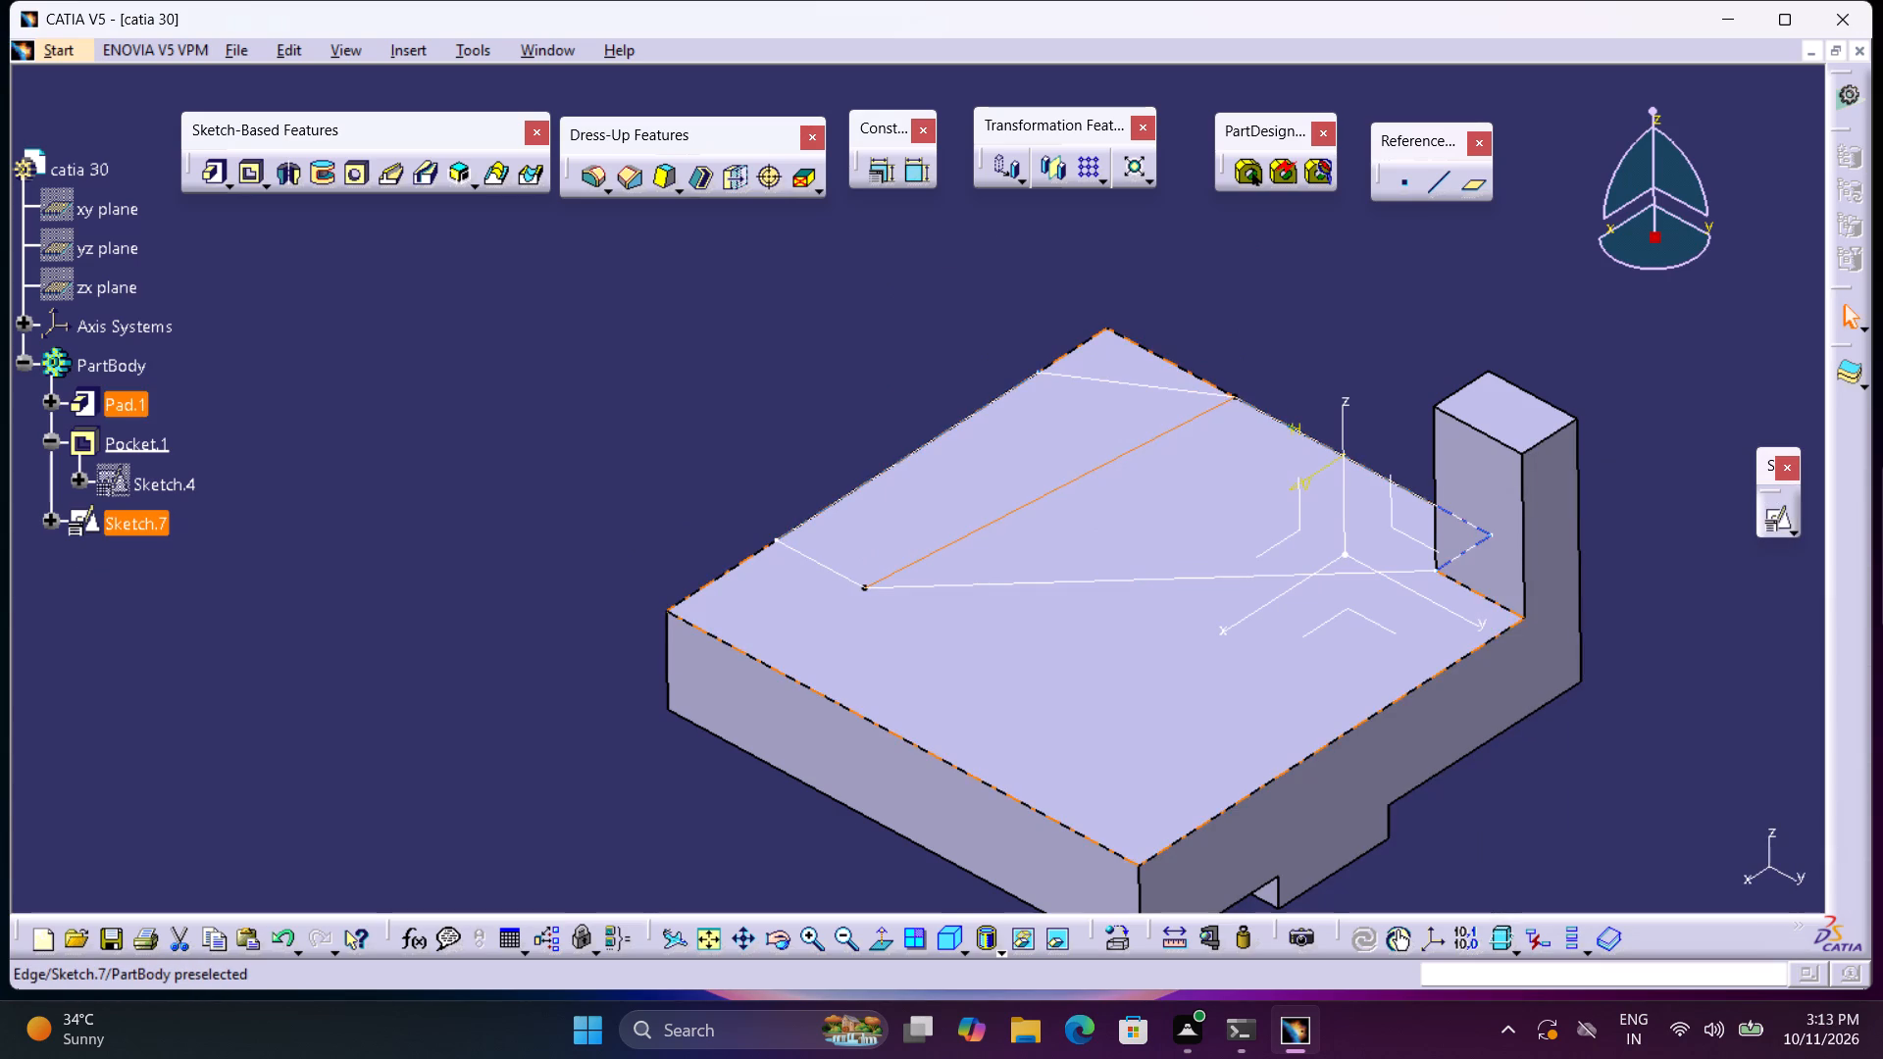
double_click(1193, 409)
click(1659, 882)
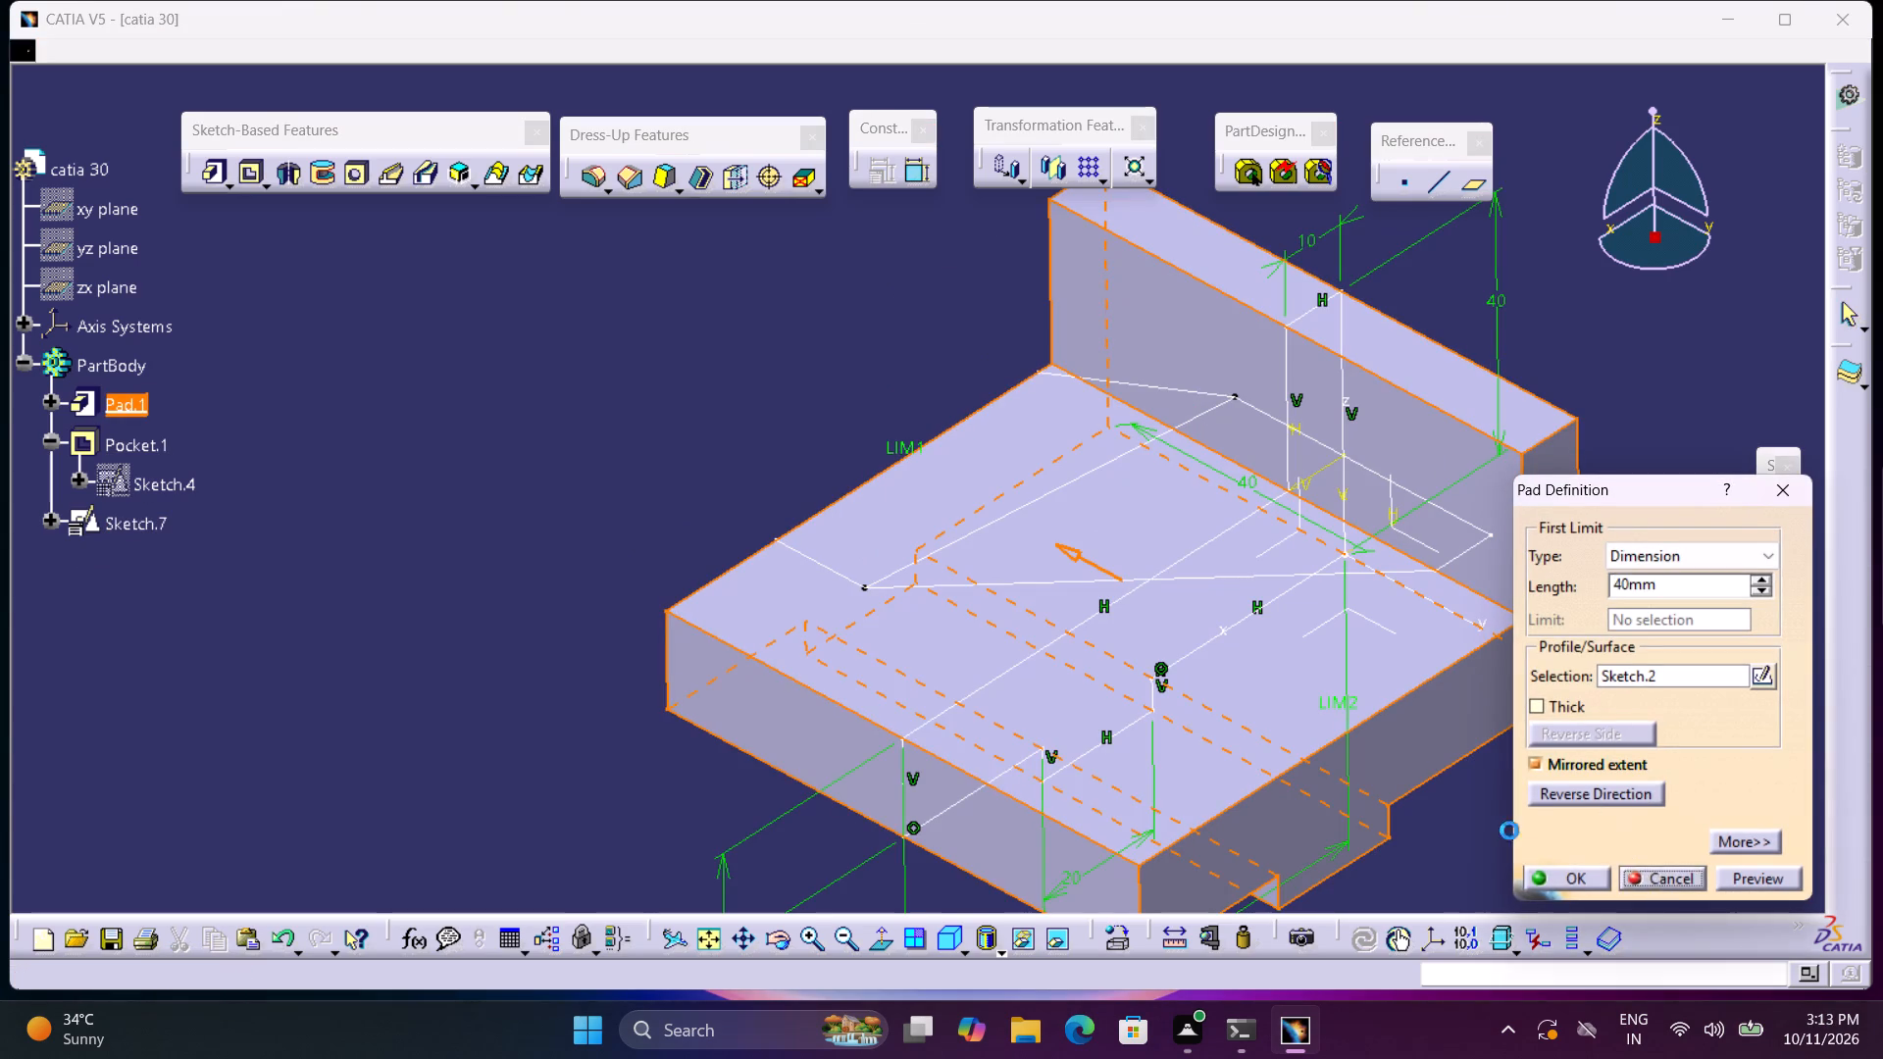
Reopen Sketch.7 and delete the slanted line between the upper corner and the lower junction.
triple_click(141, 518)
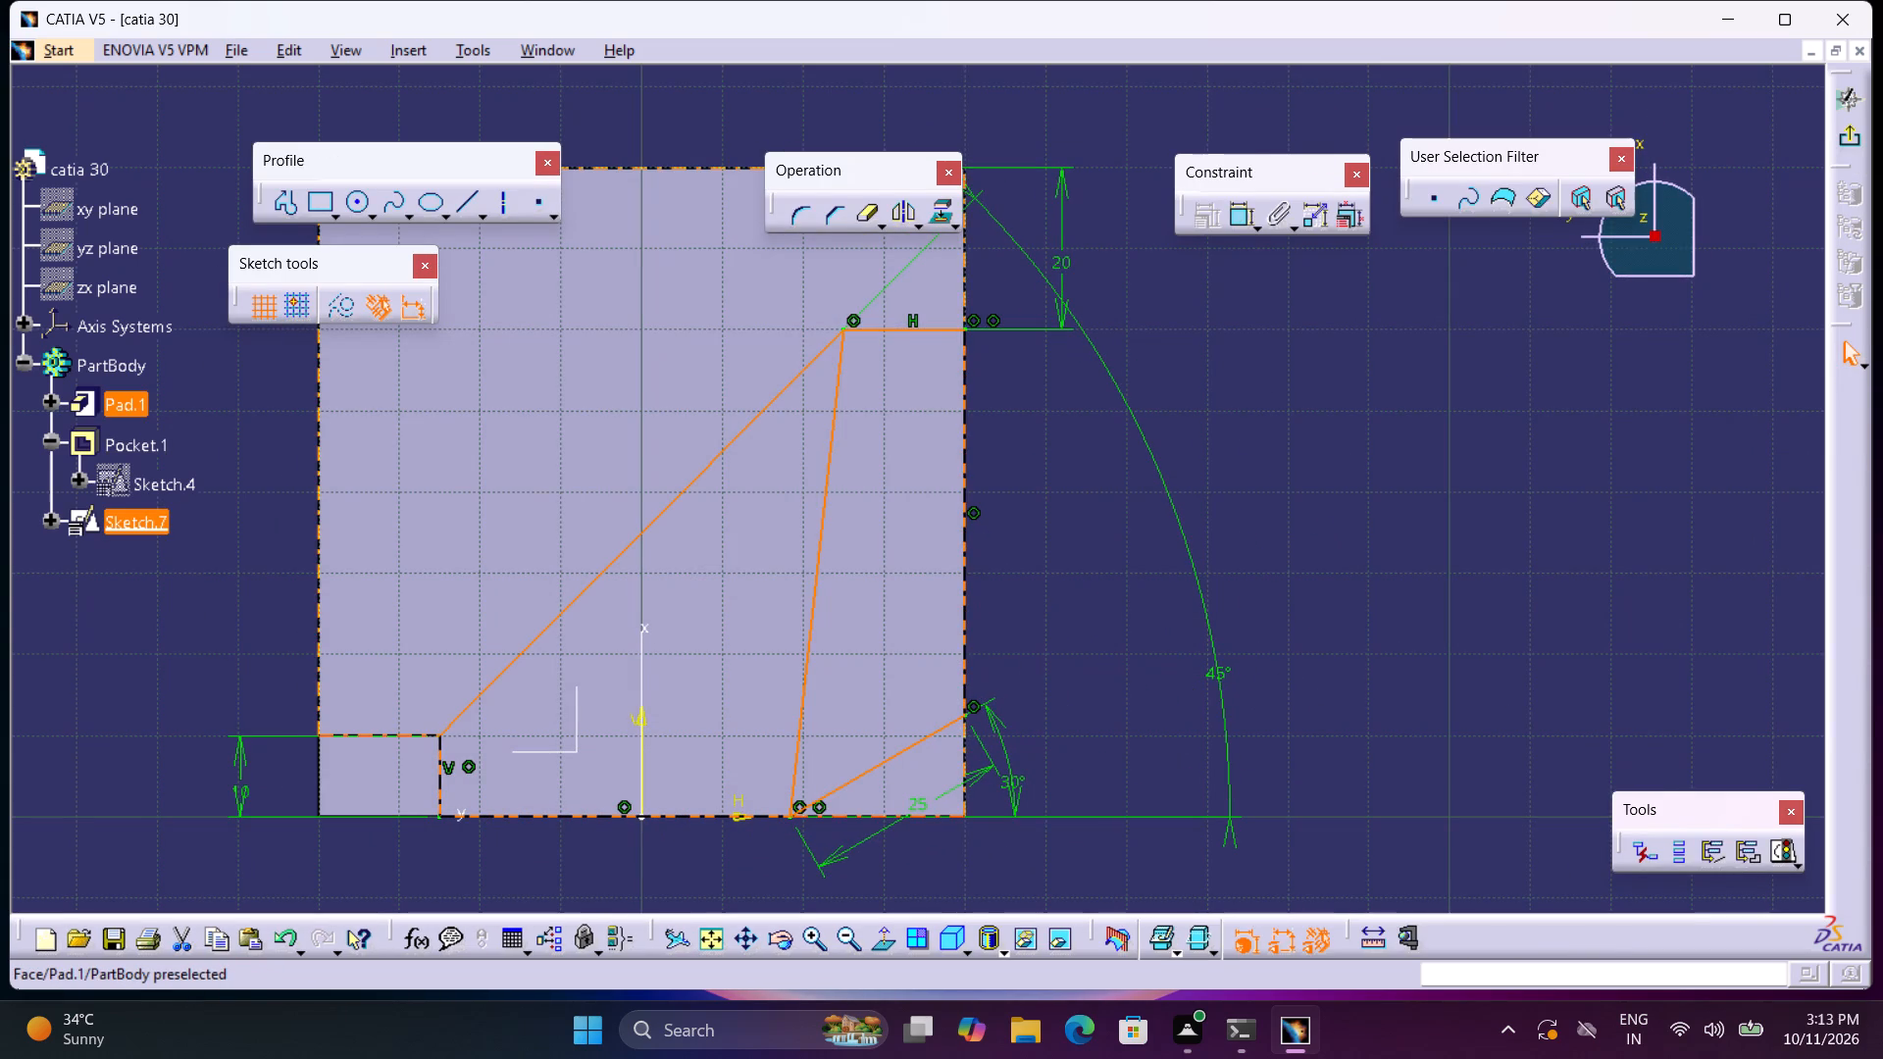
click(811, 629)
key(Delete)
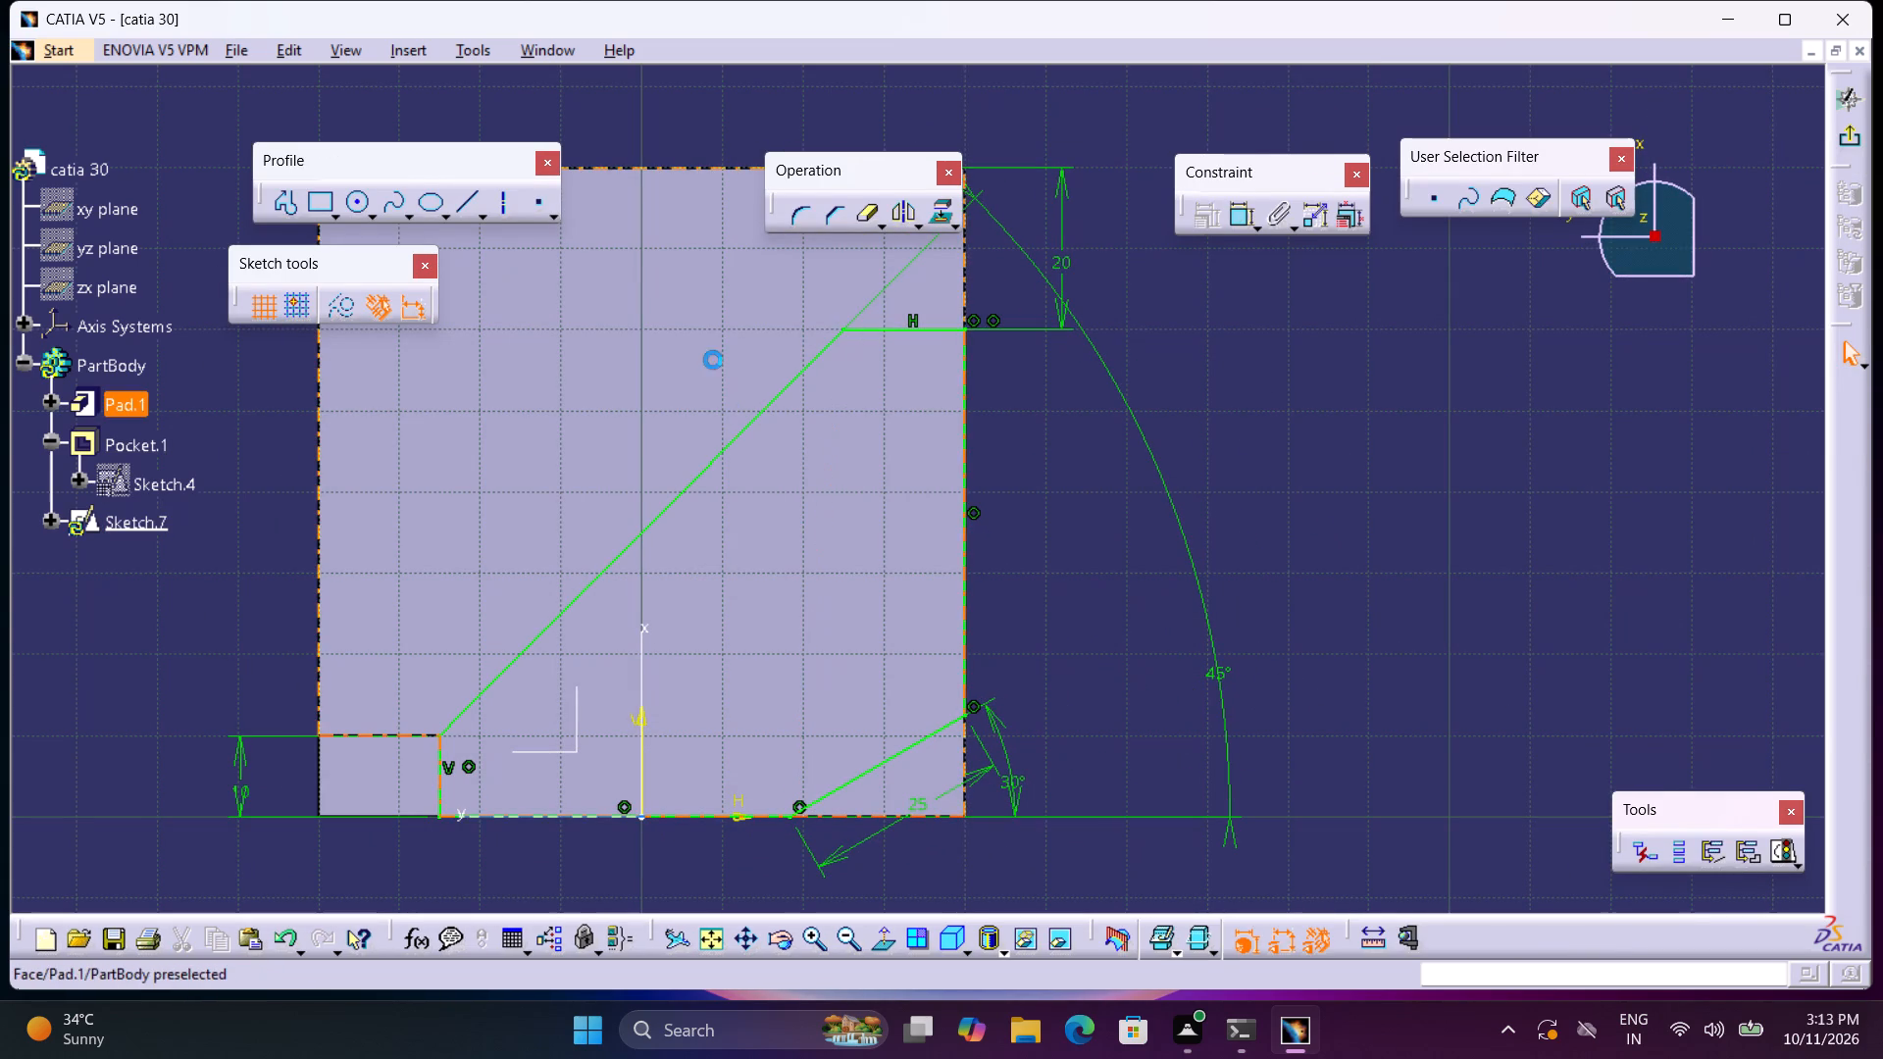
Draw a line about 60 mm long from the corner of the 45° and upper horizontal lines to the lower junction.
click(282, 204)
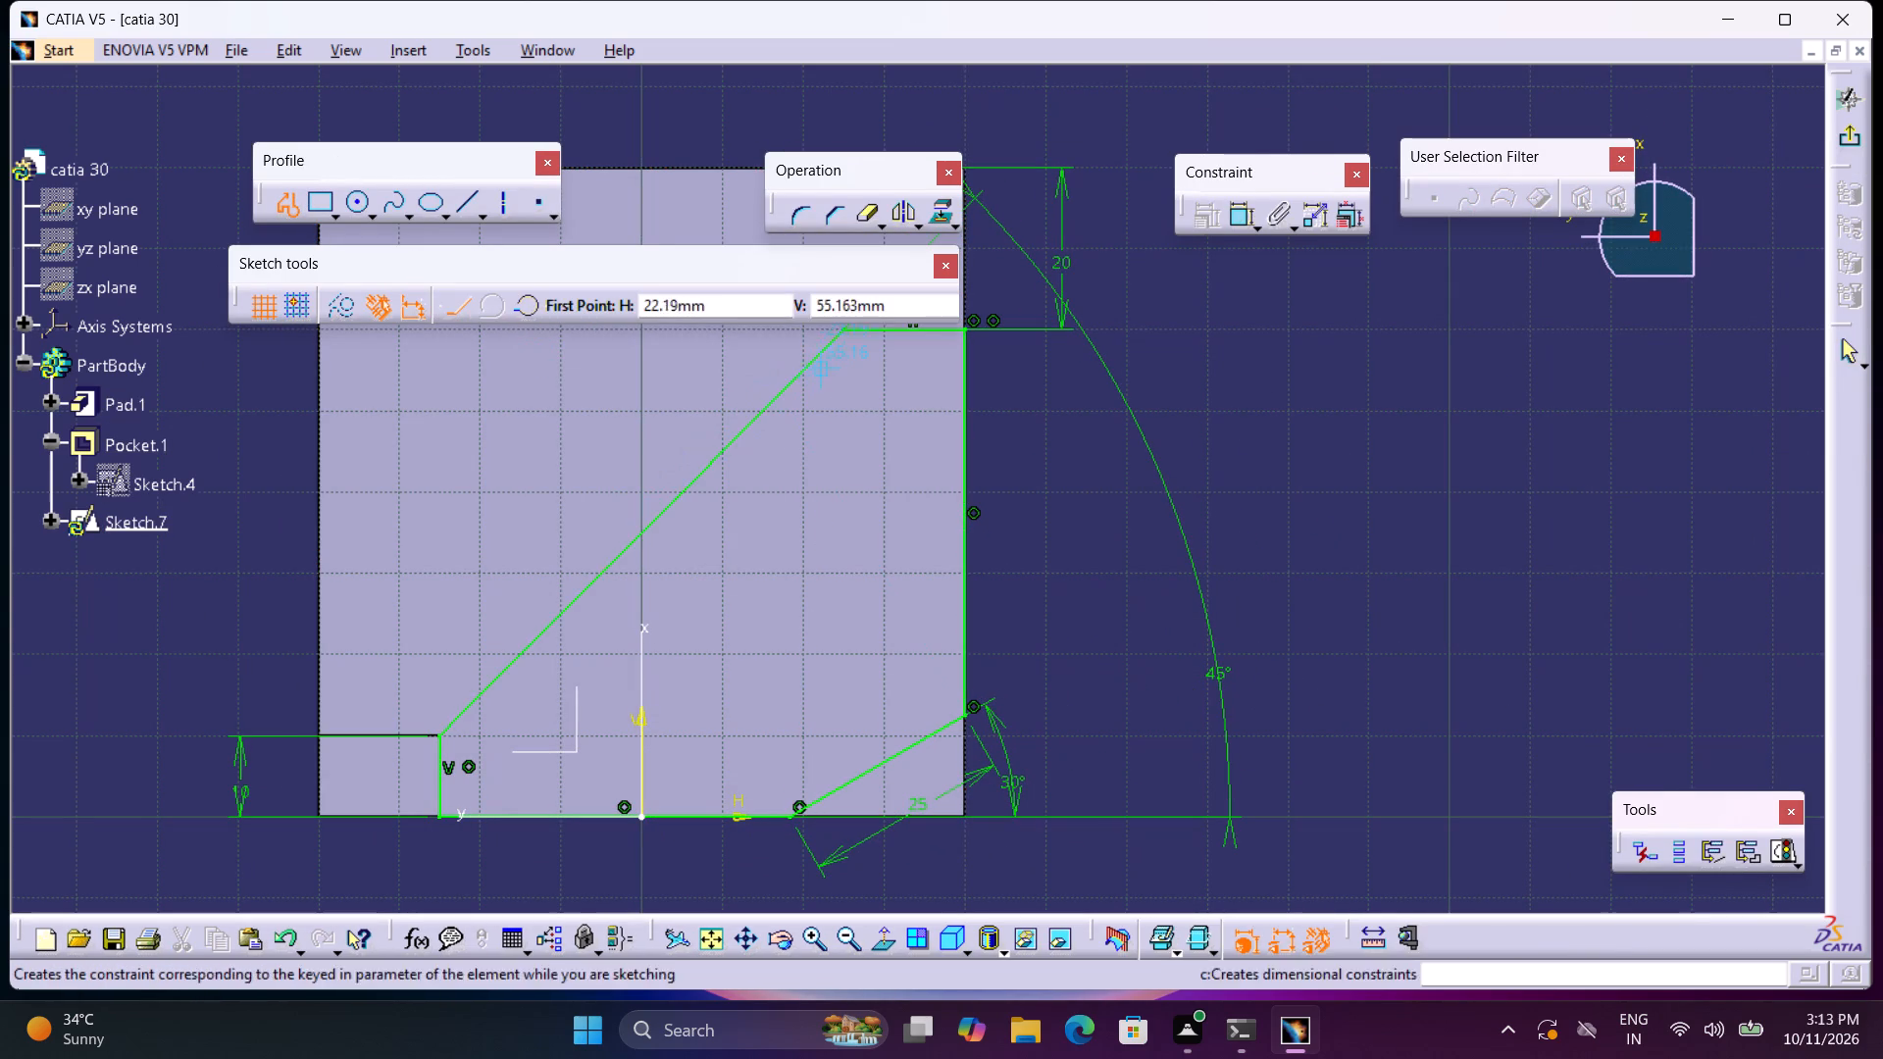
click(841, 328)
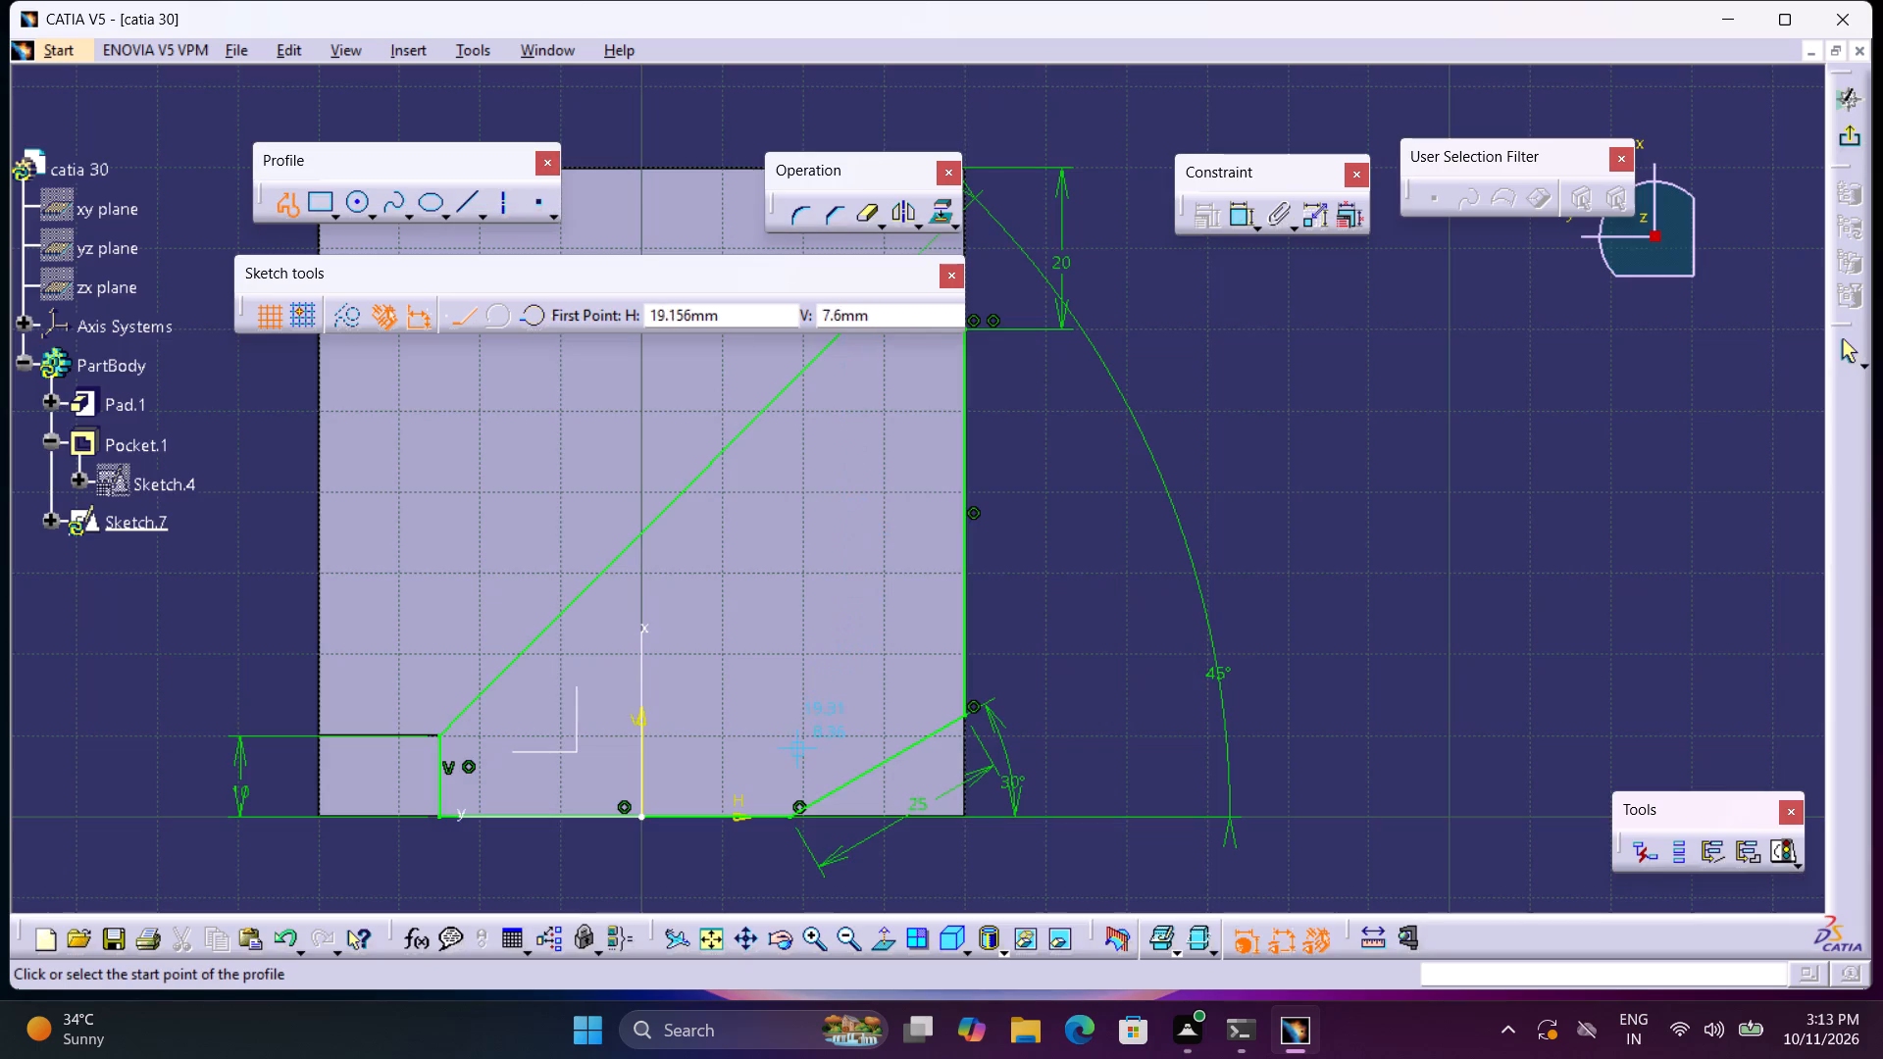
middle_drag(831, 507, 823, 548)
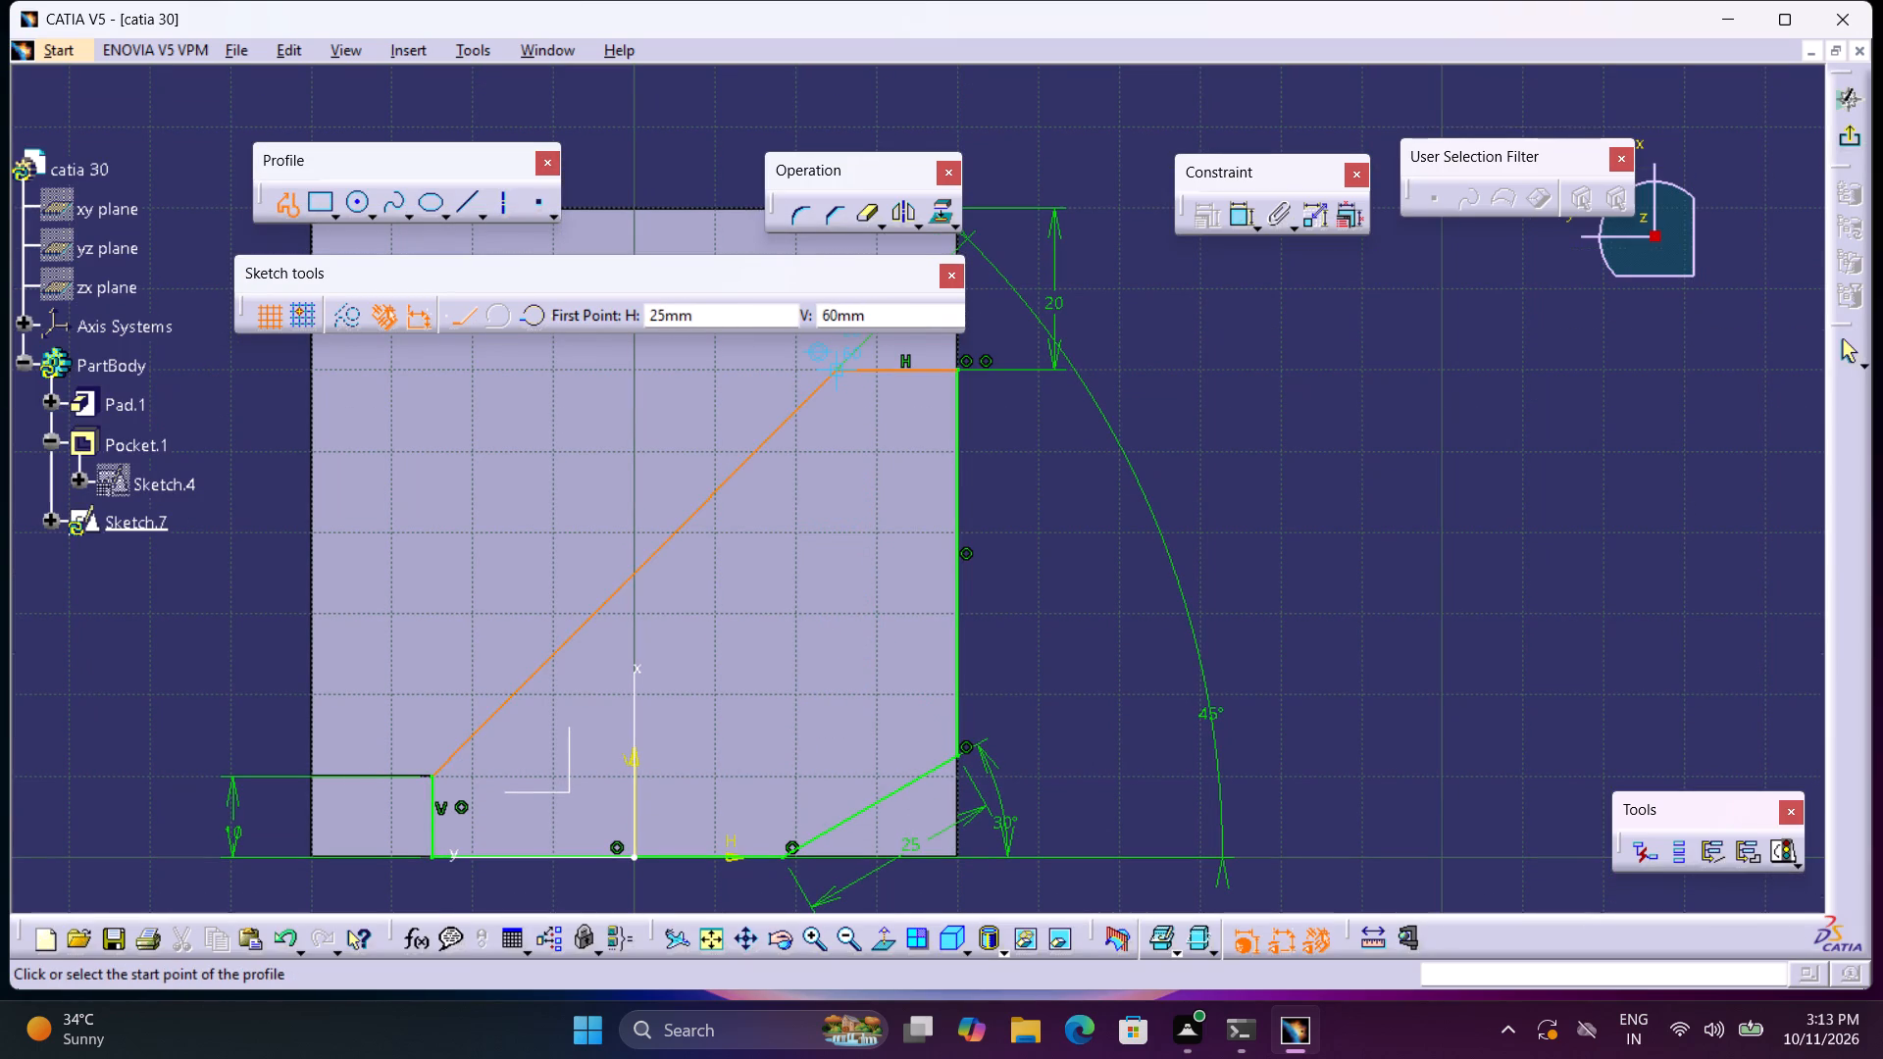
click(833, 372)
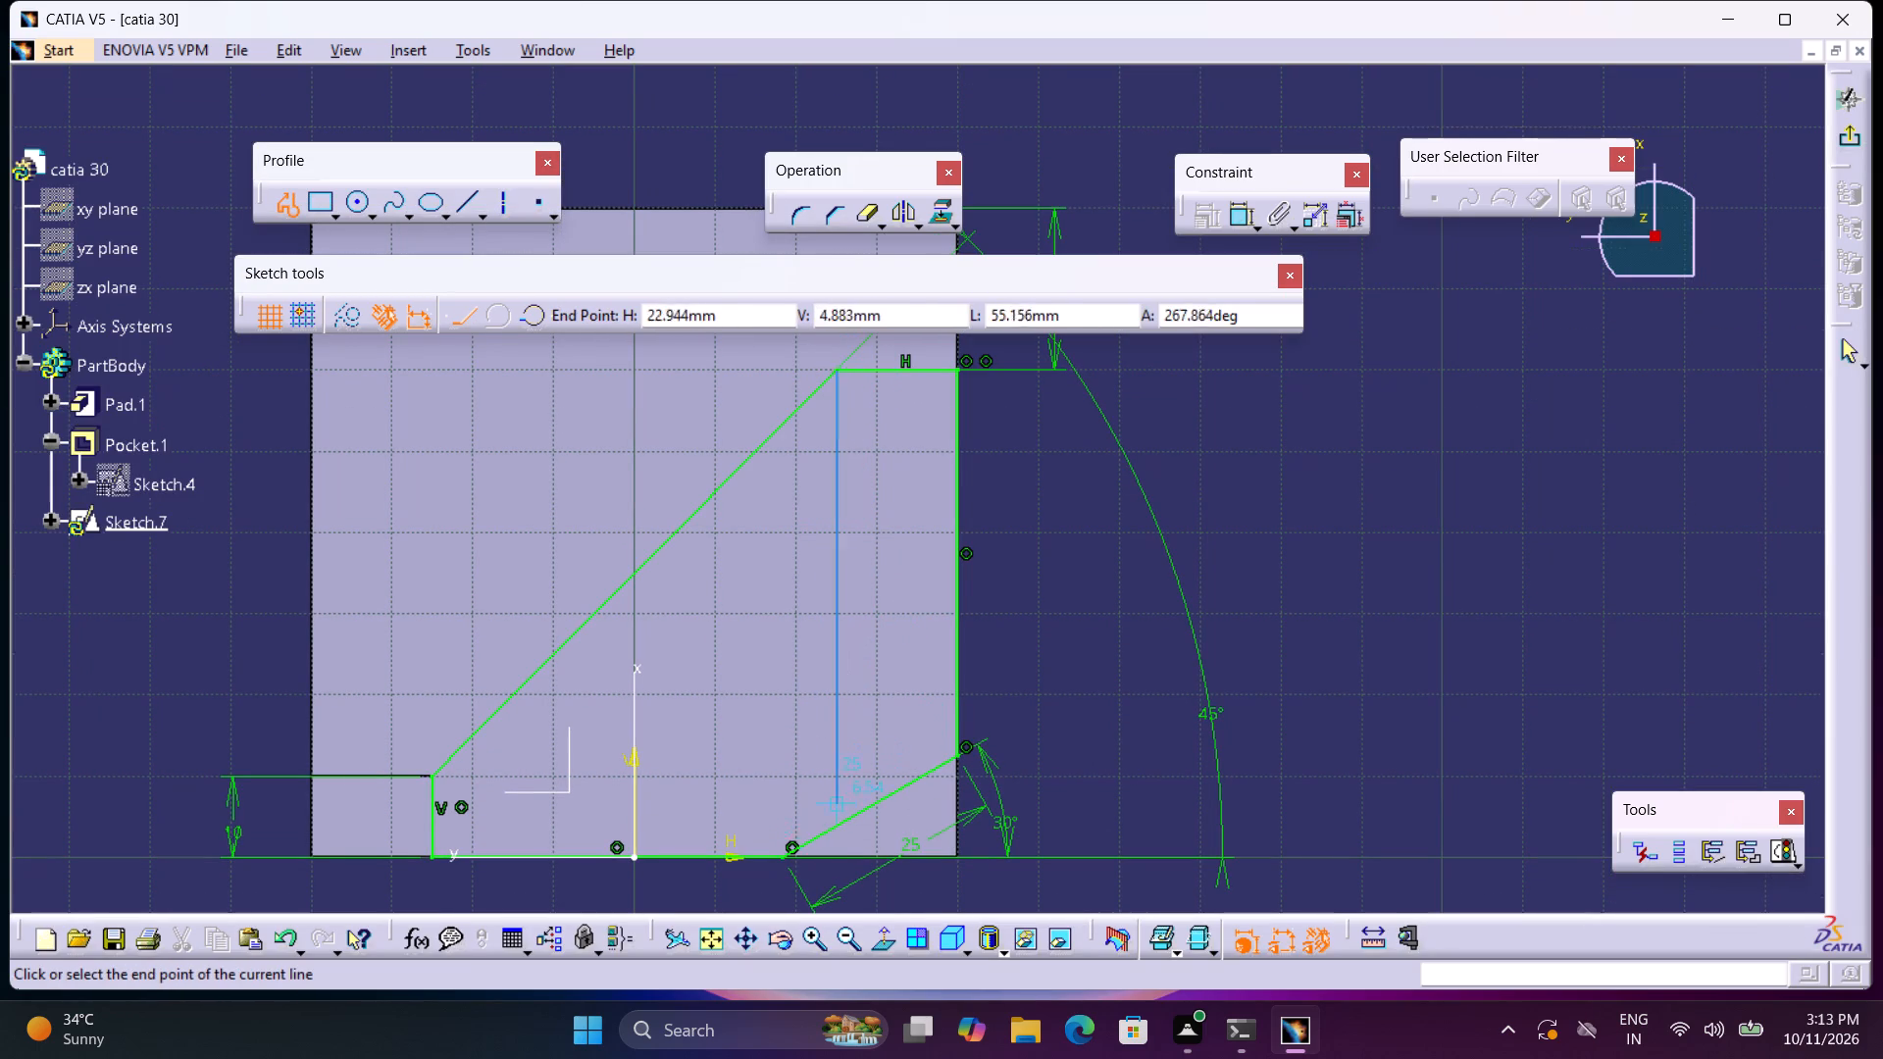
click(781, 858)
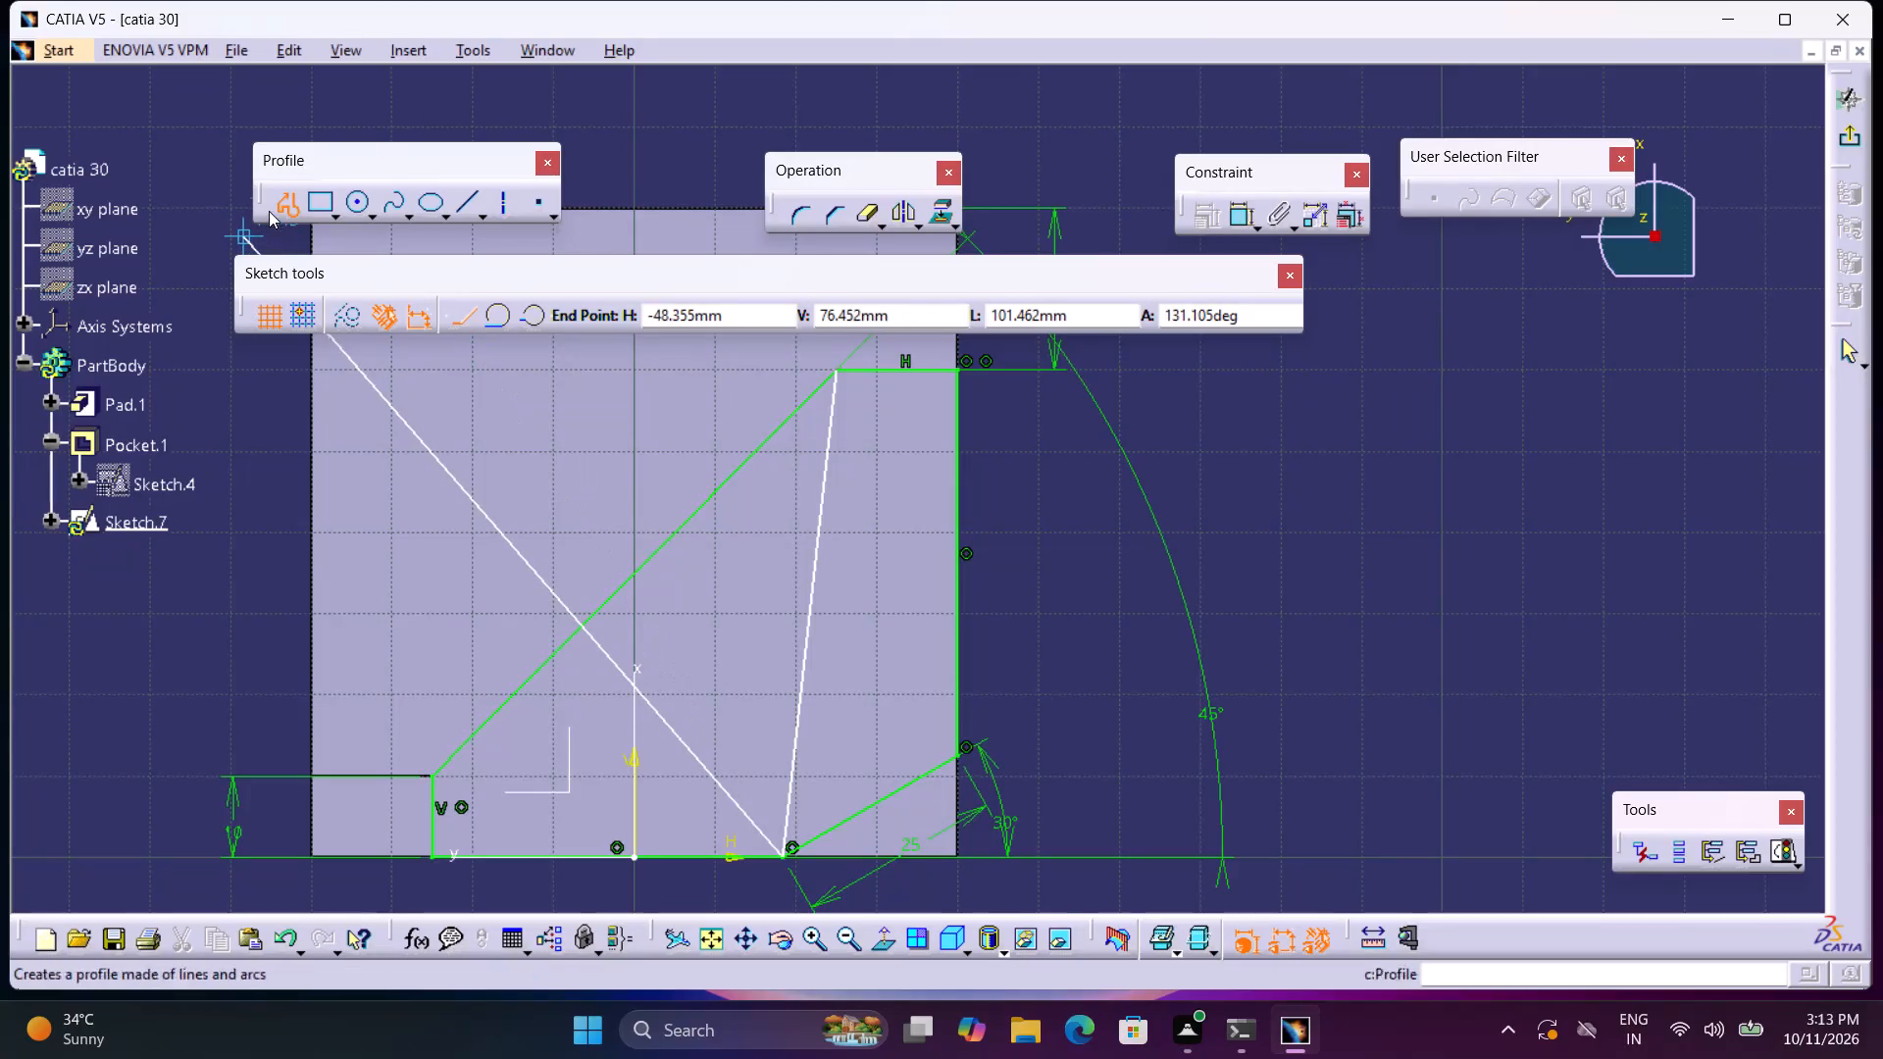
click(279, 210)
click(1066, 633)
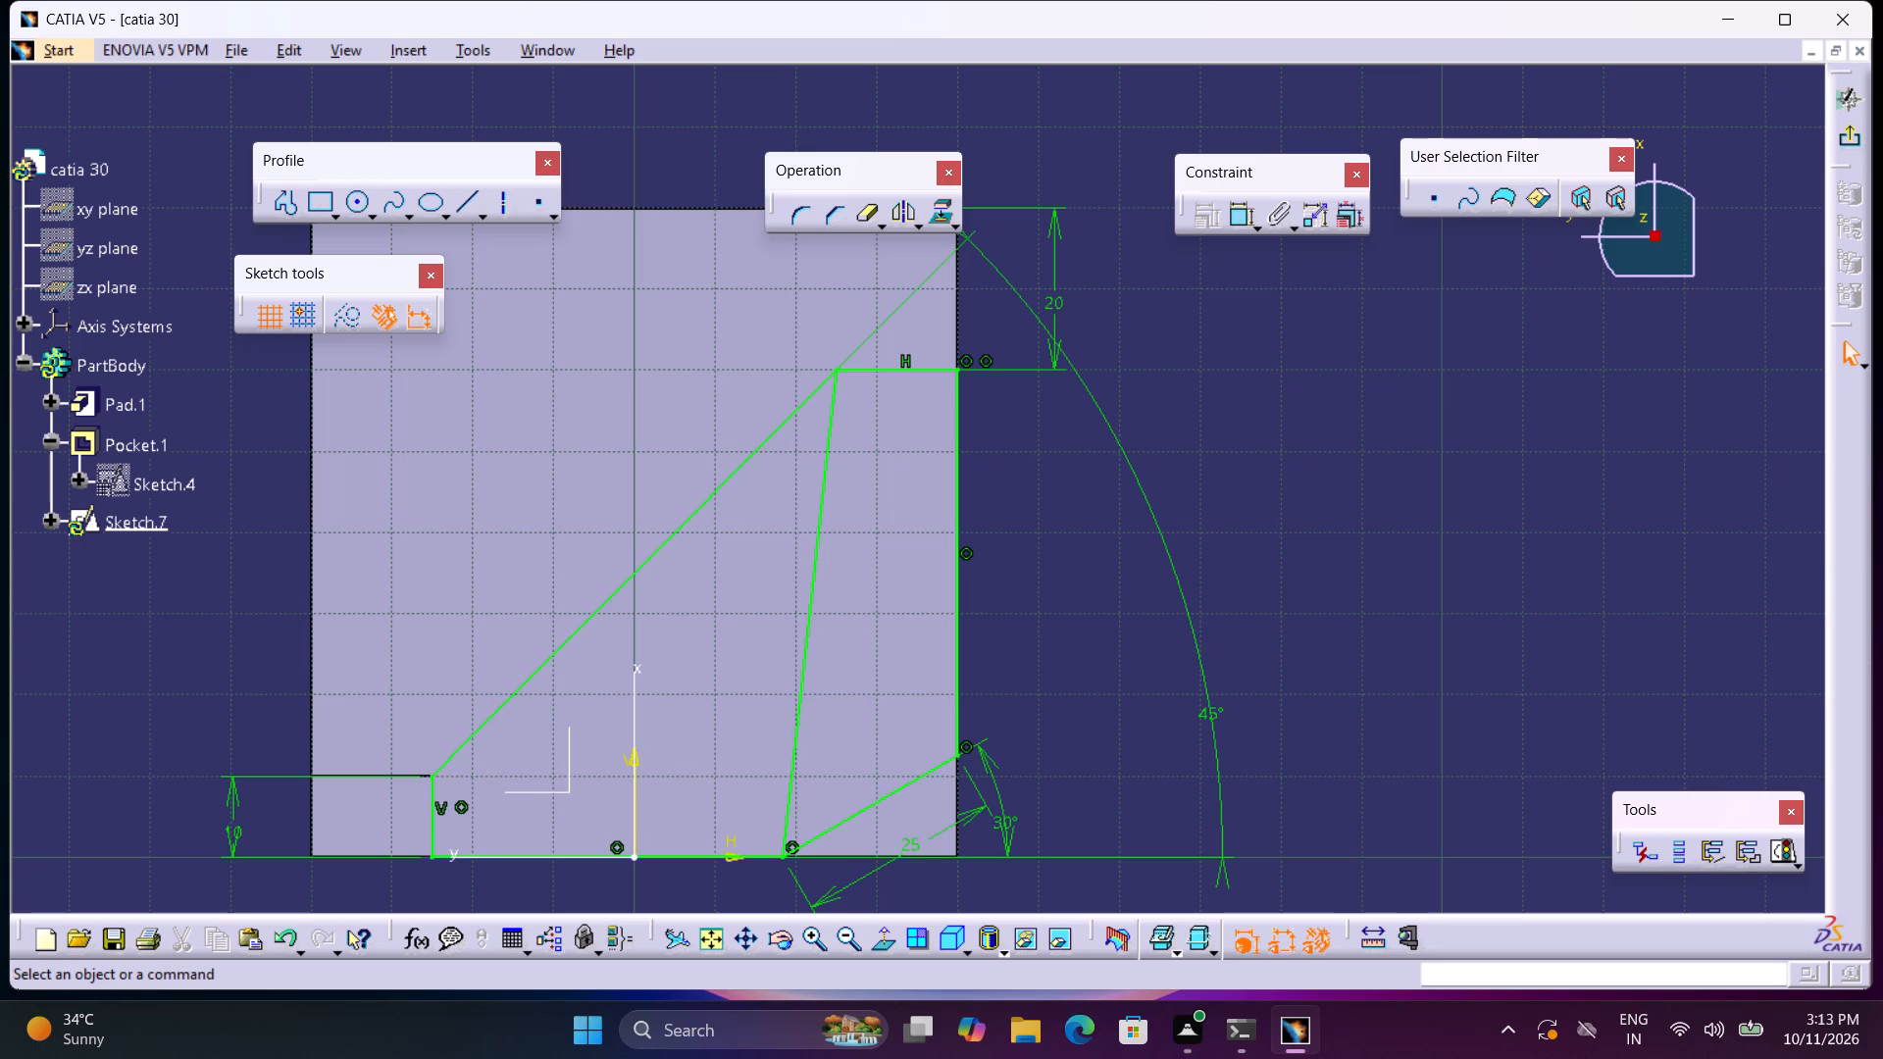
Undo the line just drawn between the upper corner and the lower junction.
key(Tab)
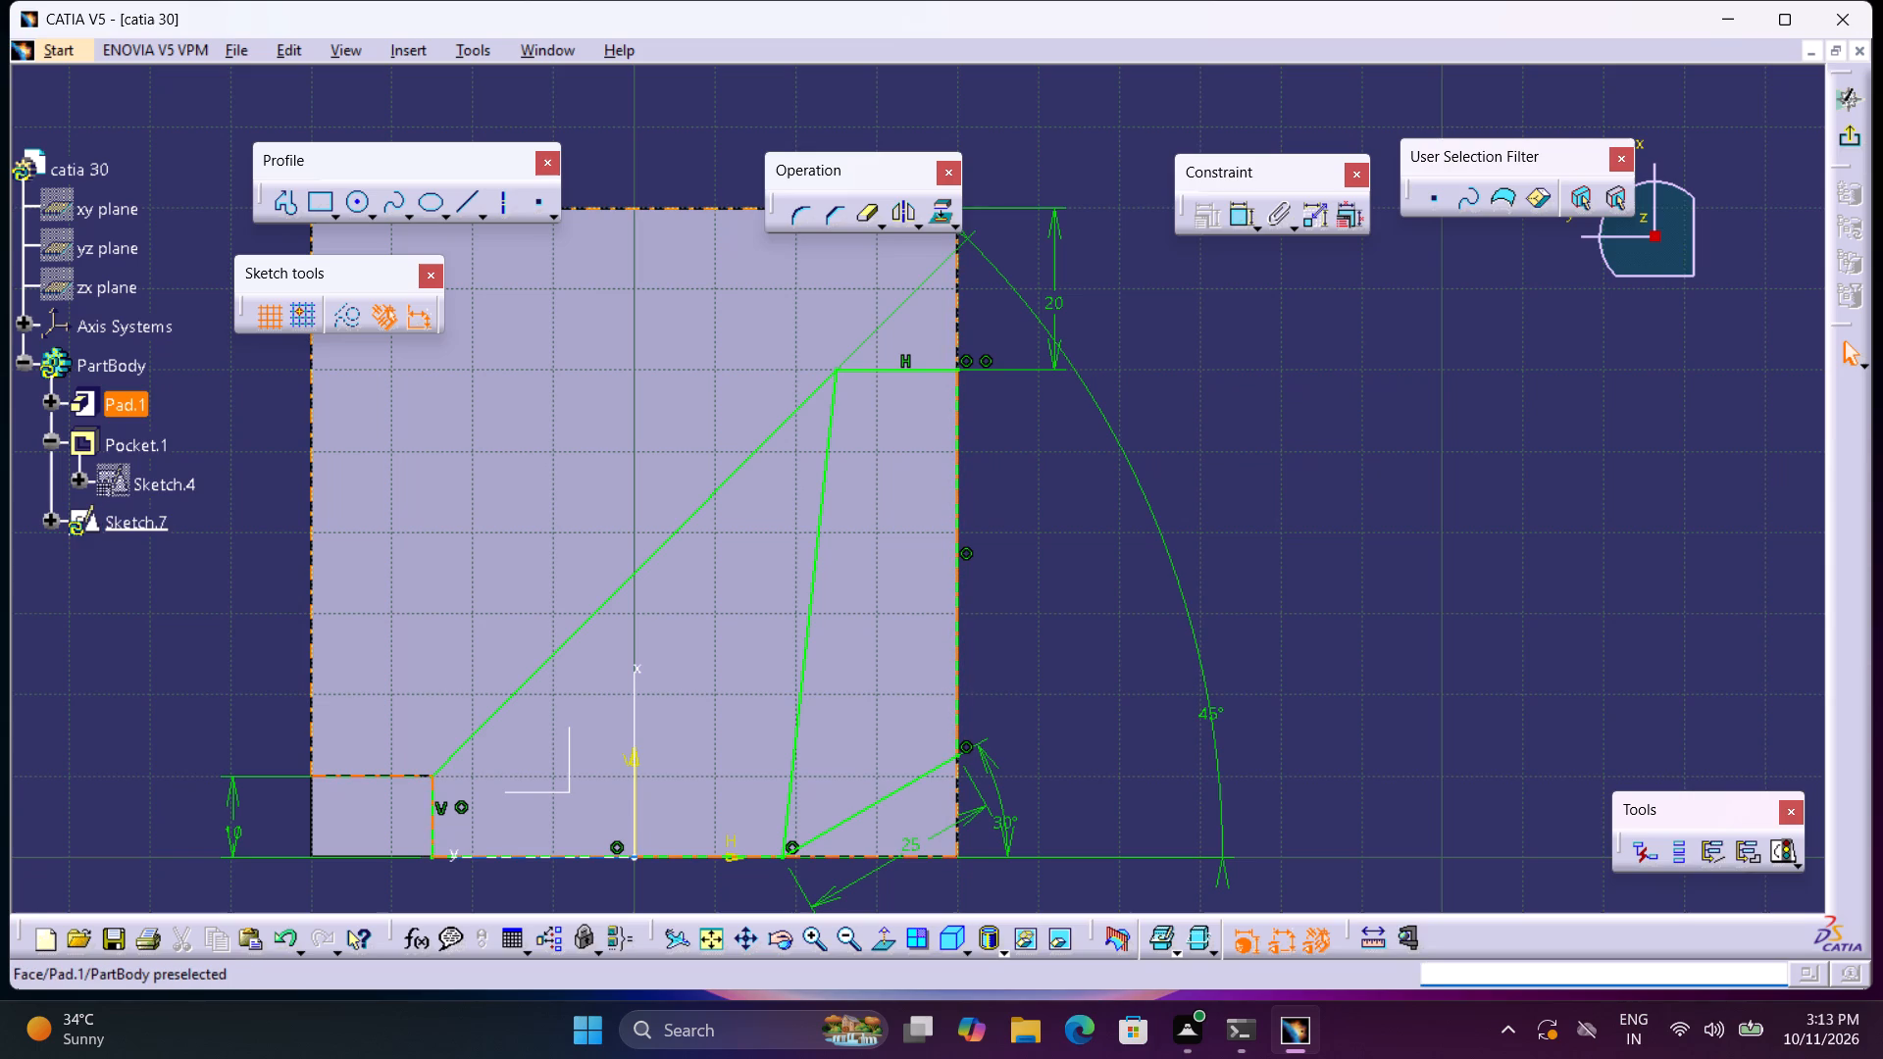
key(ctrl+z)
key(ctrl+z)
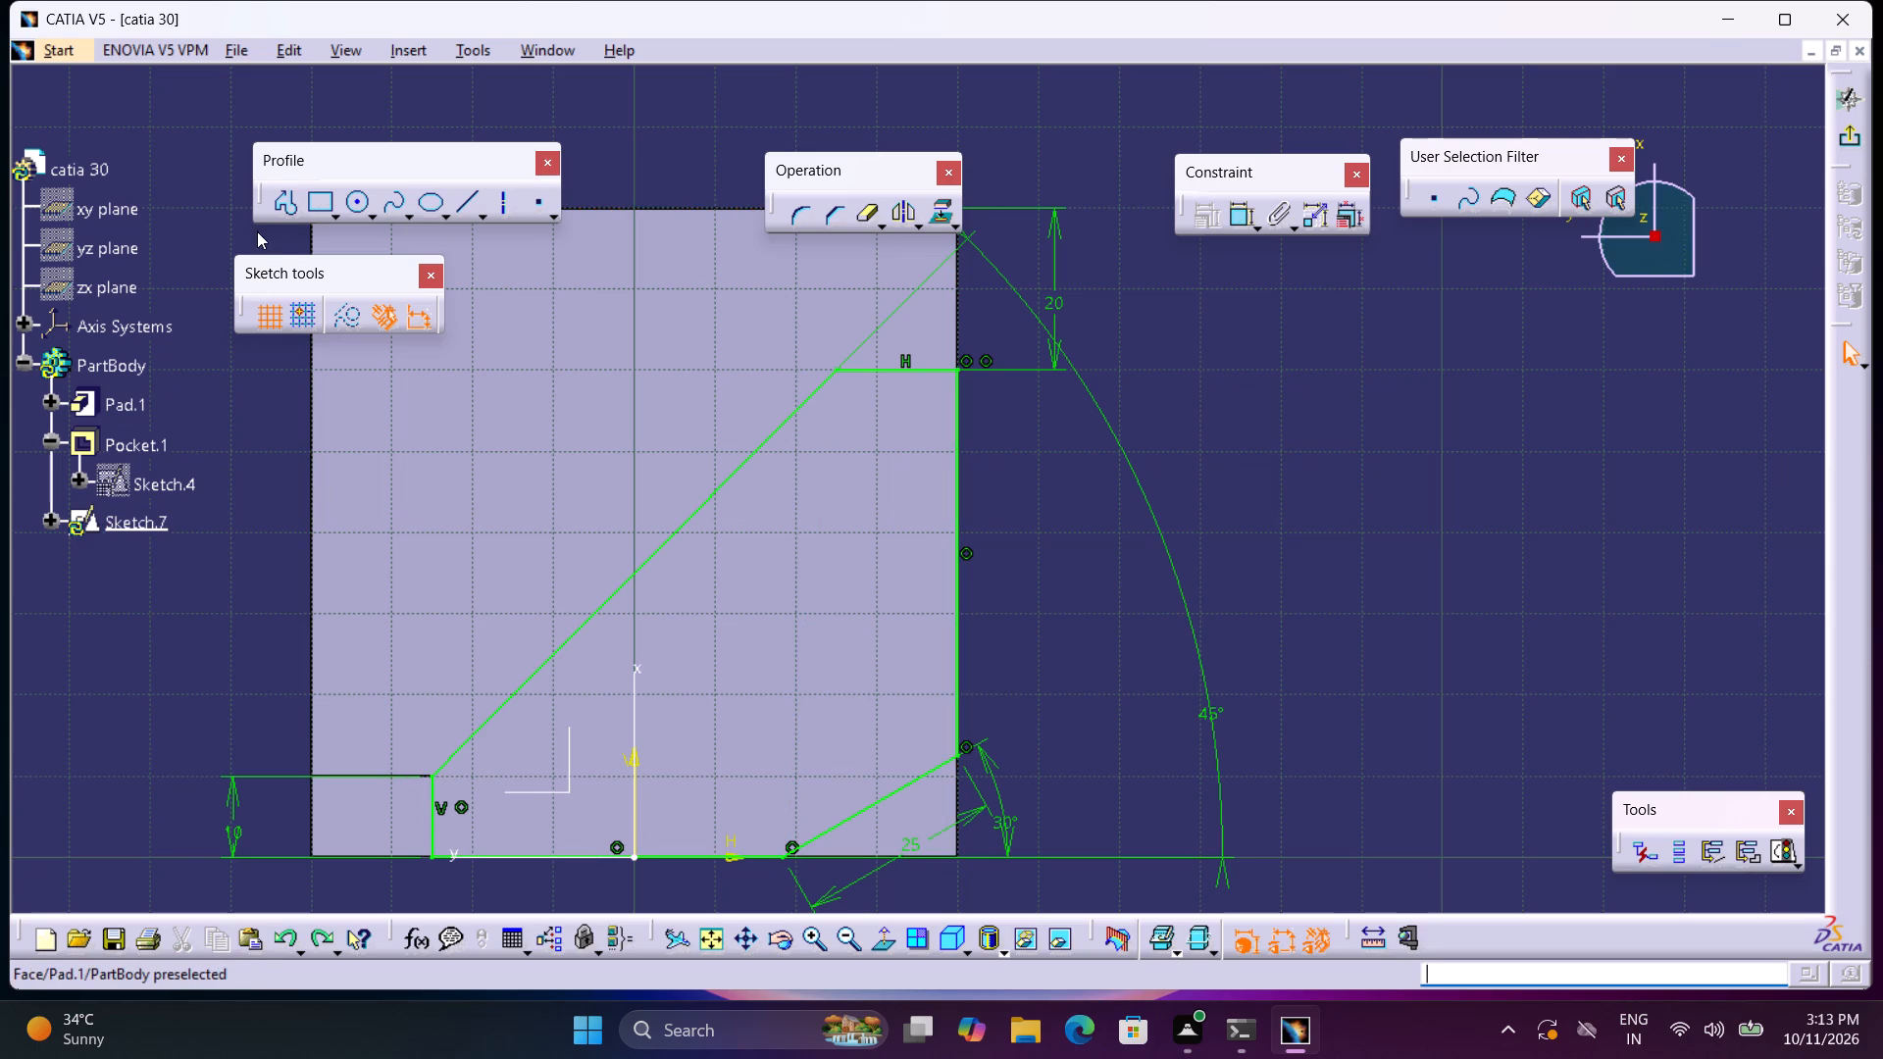
Draw a vertical line about 47 mm long up from the lower junction where the 30° line starts.
click(280, 205)
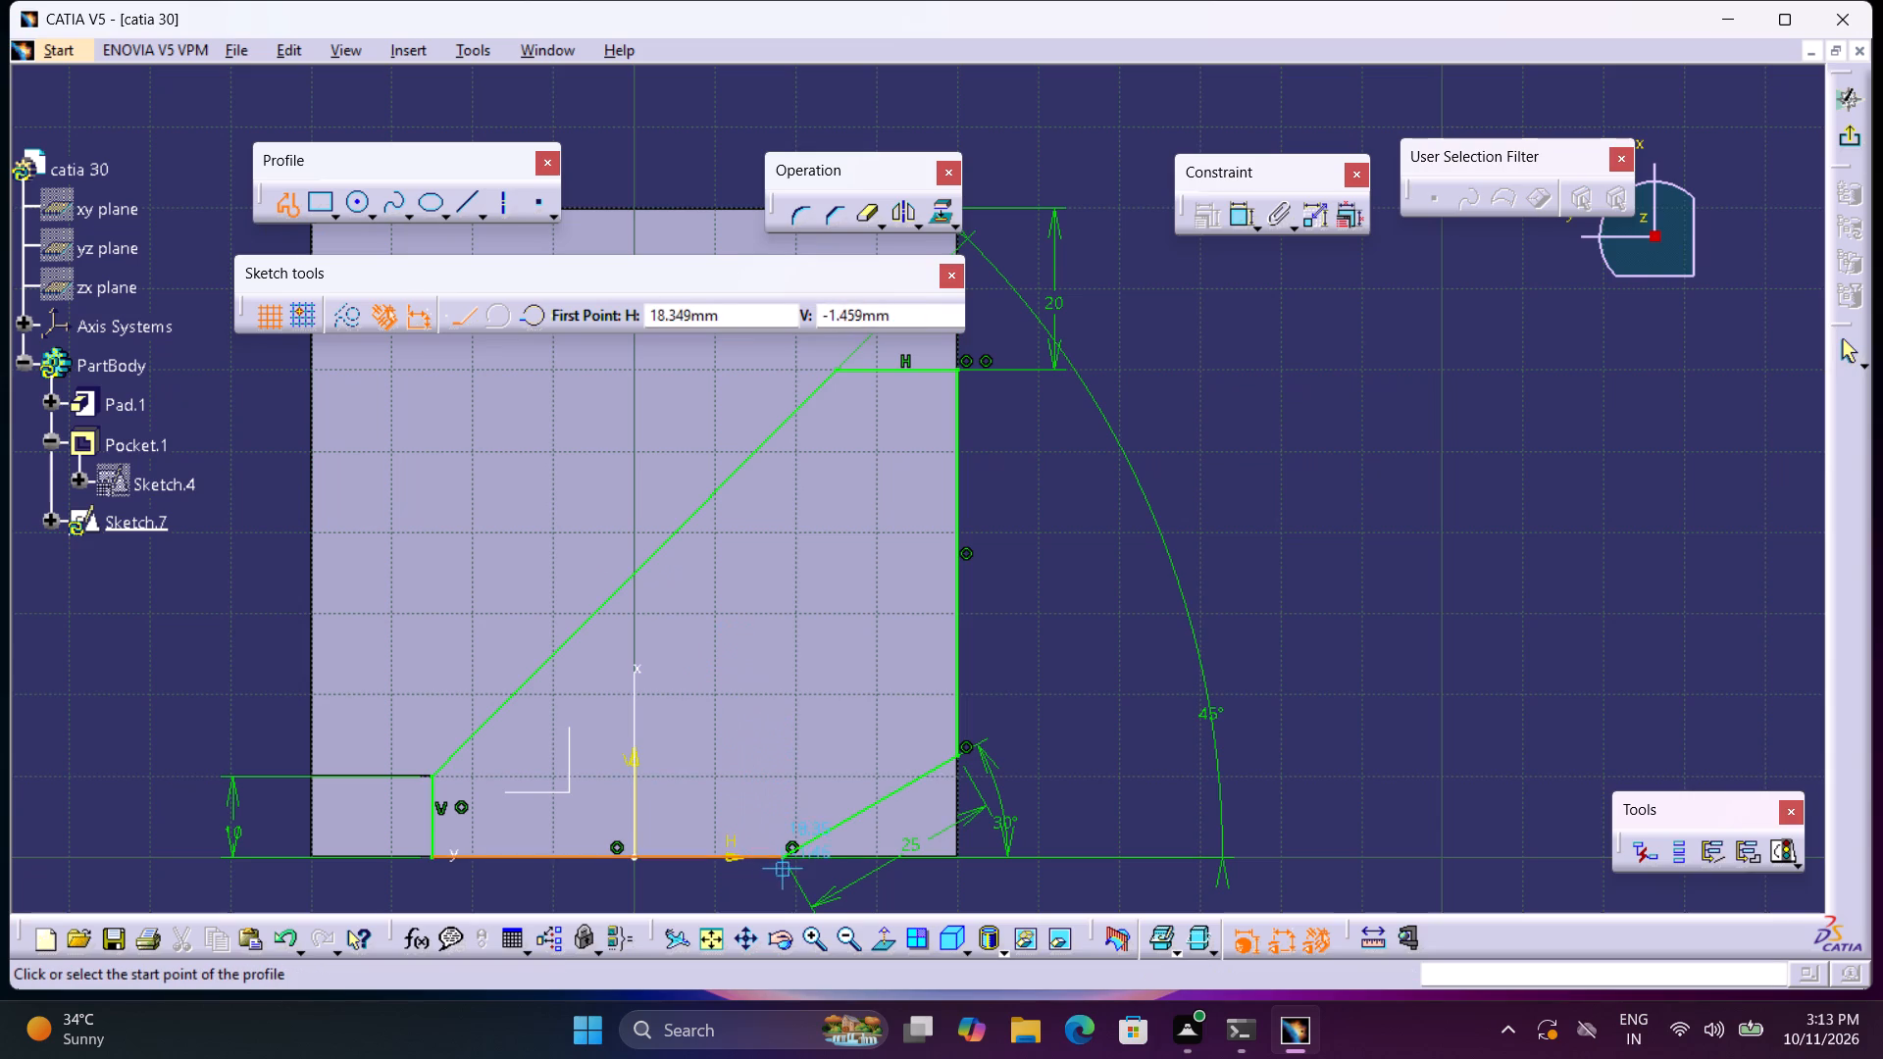
click(782, 859)
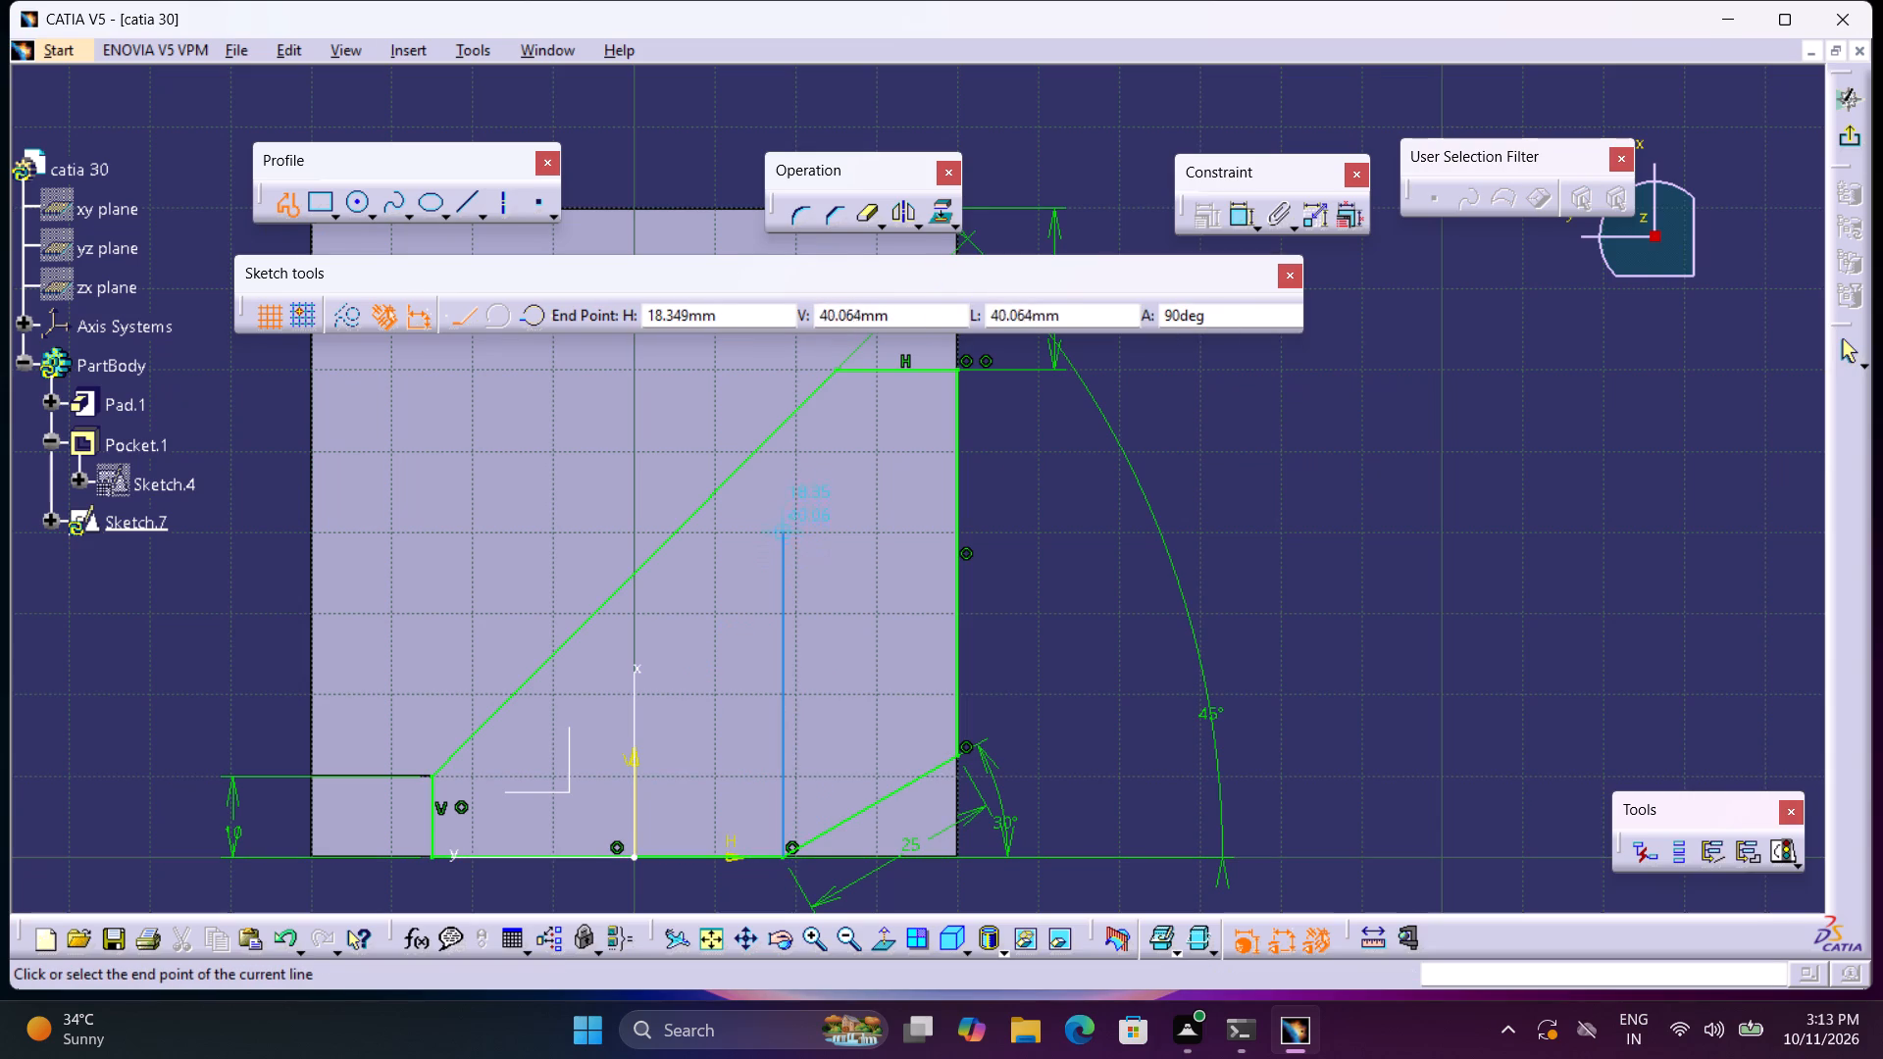
click(784, 476)
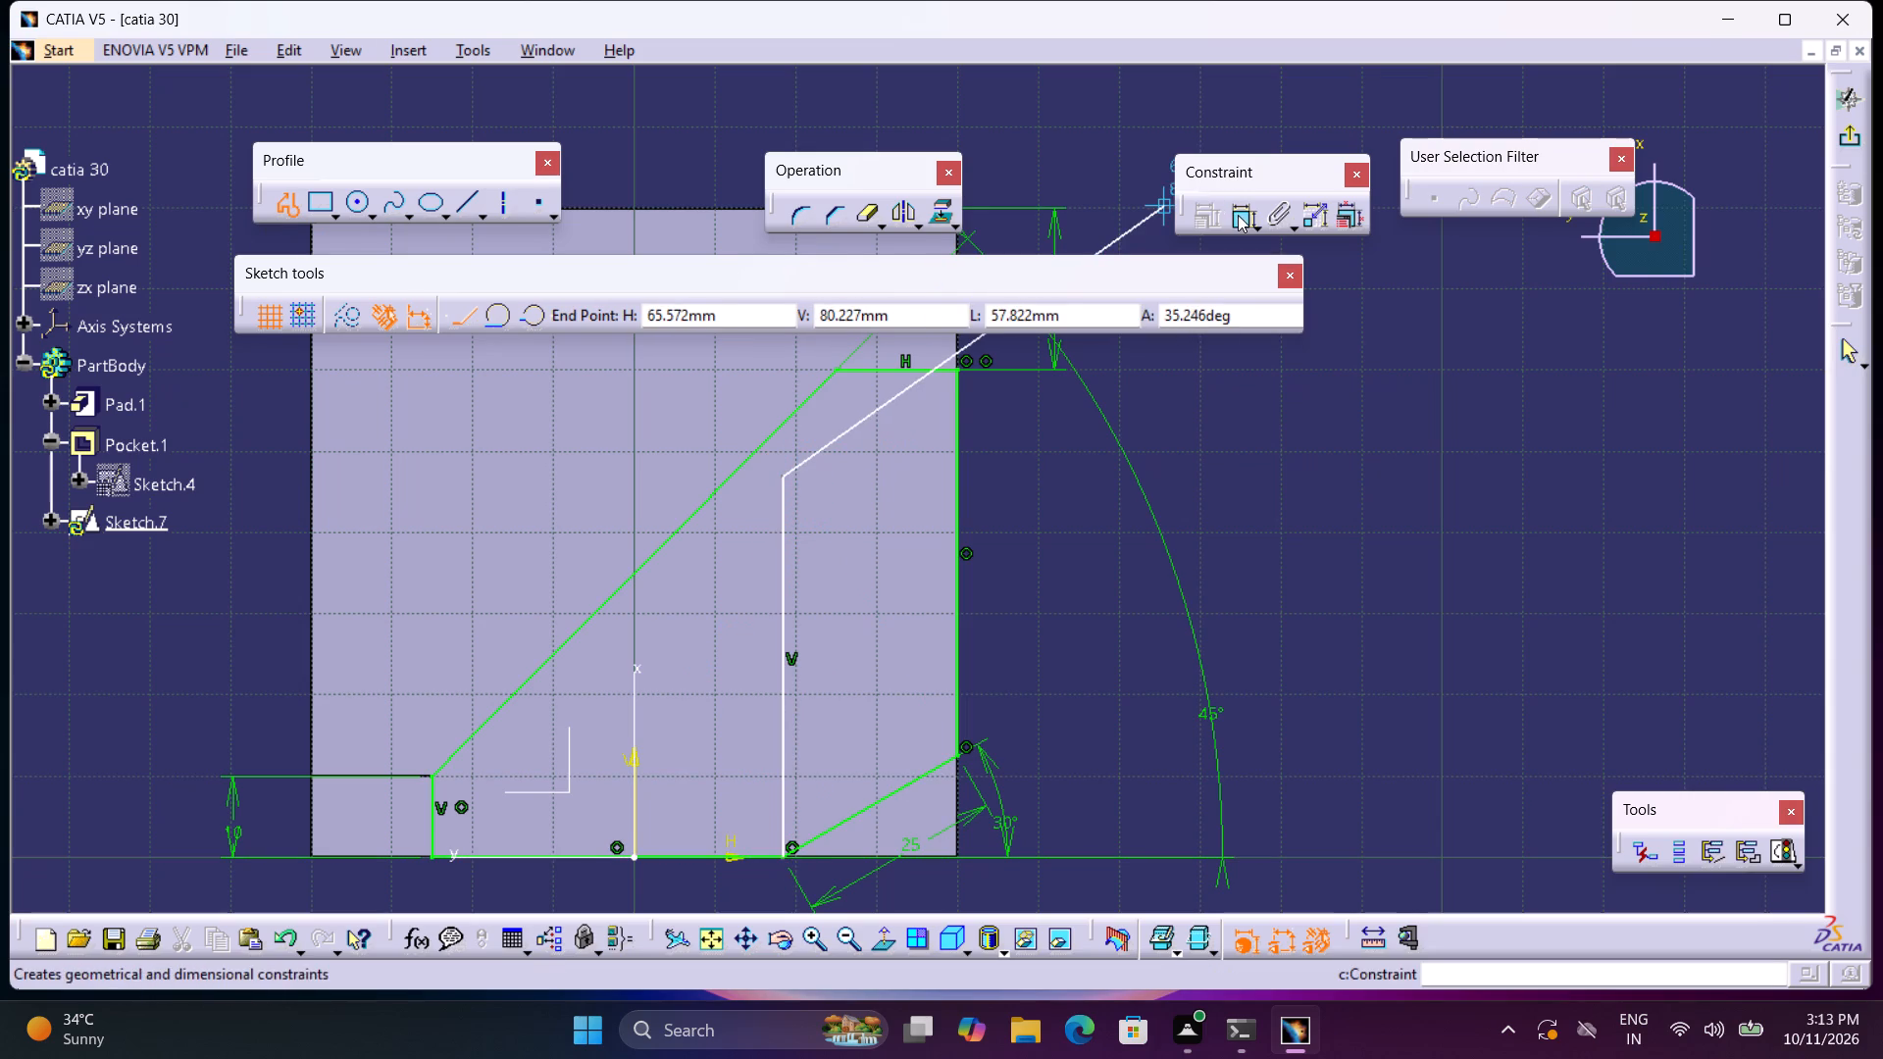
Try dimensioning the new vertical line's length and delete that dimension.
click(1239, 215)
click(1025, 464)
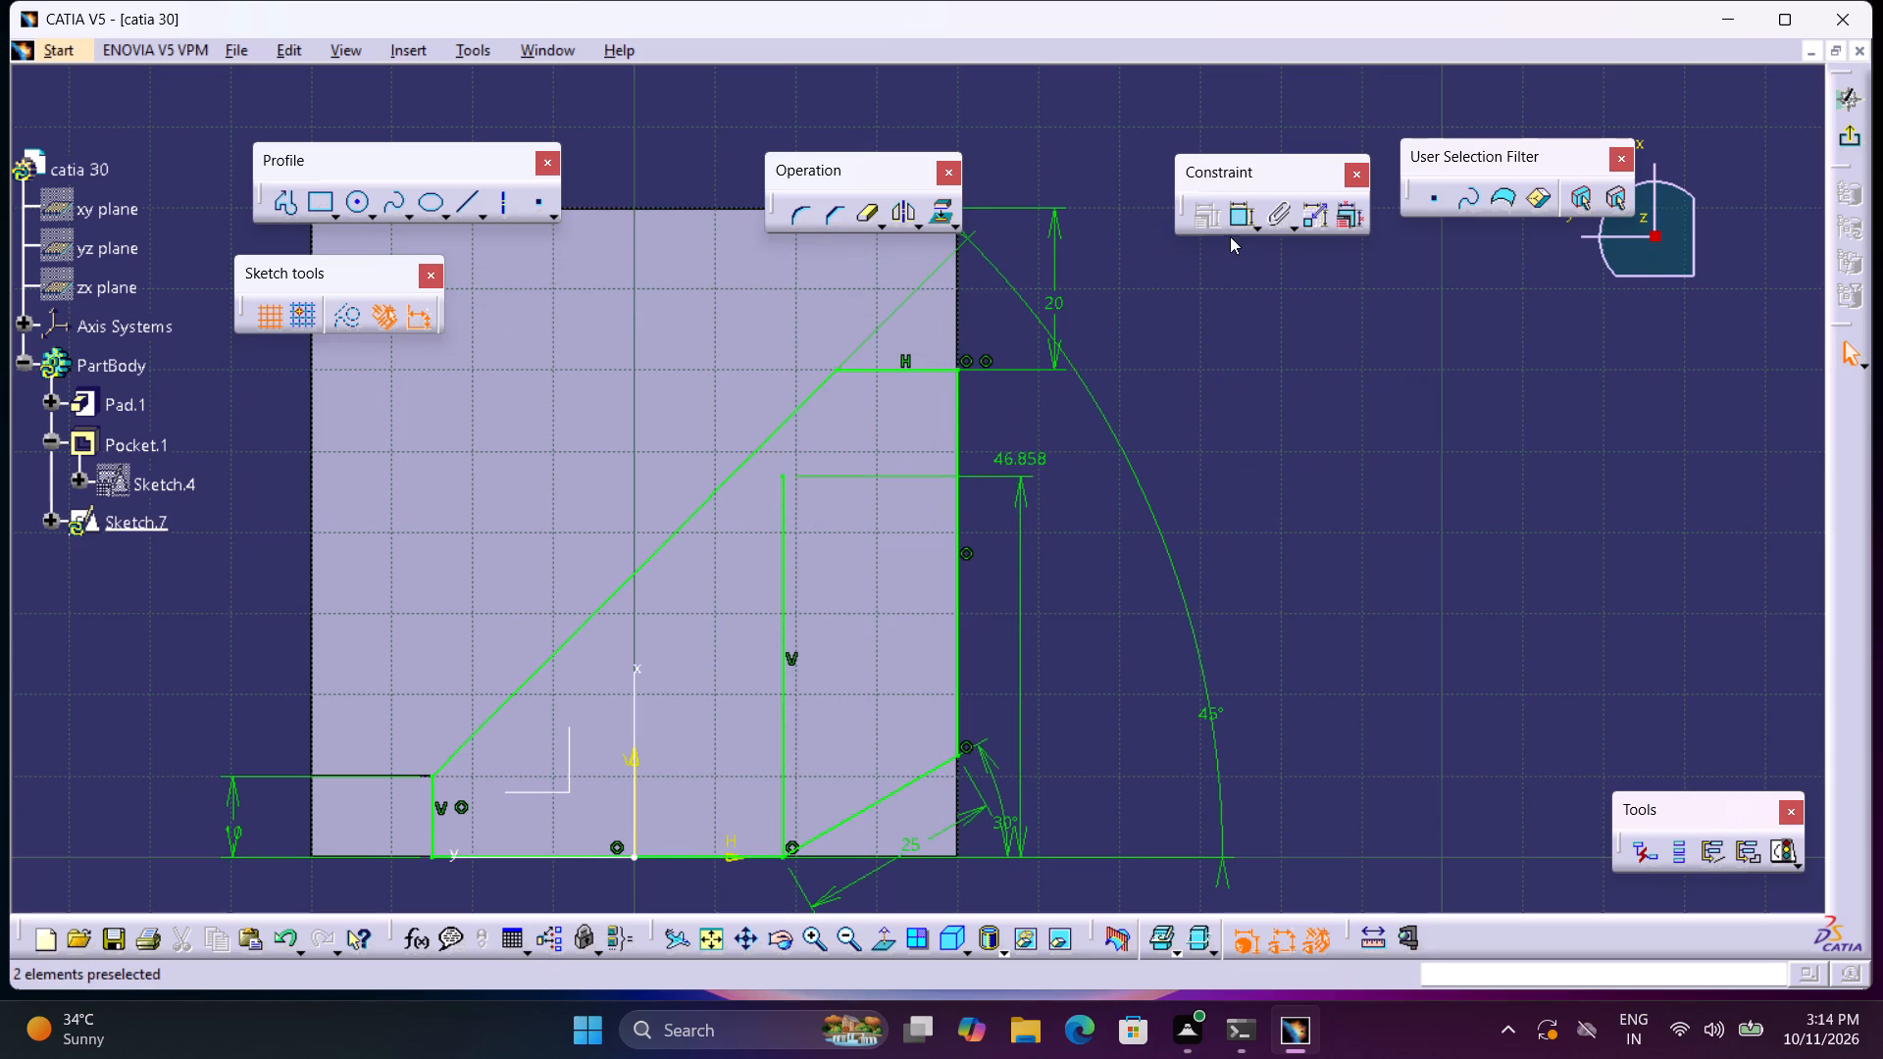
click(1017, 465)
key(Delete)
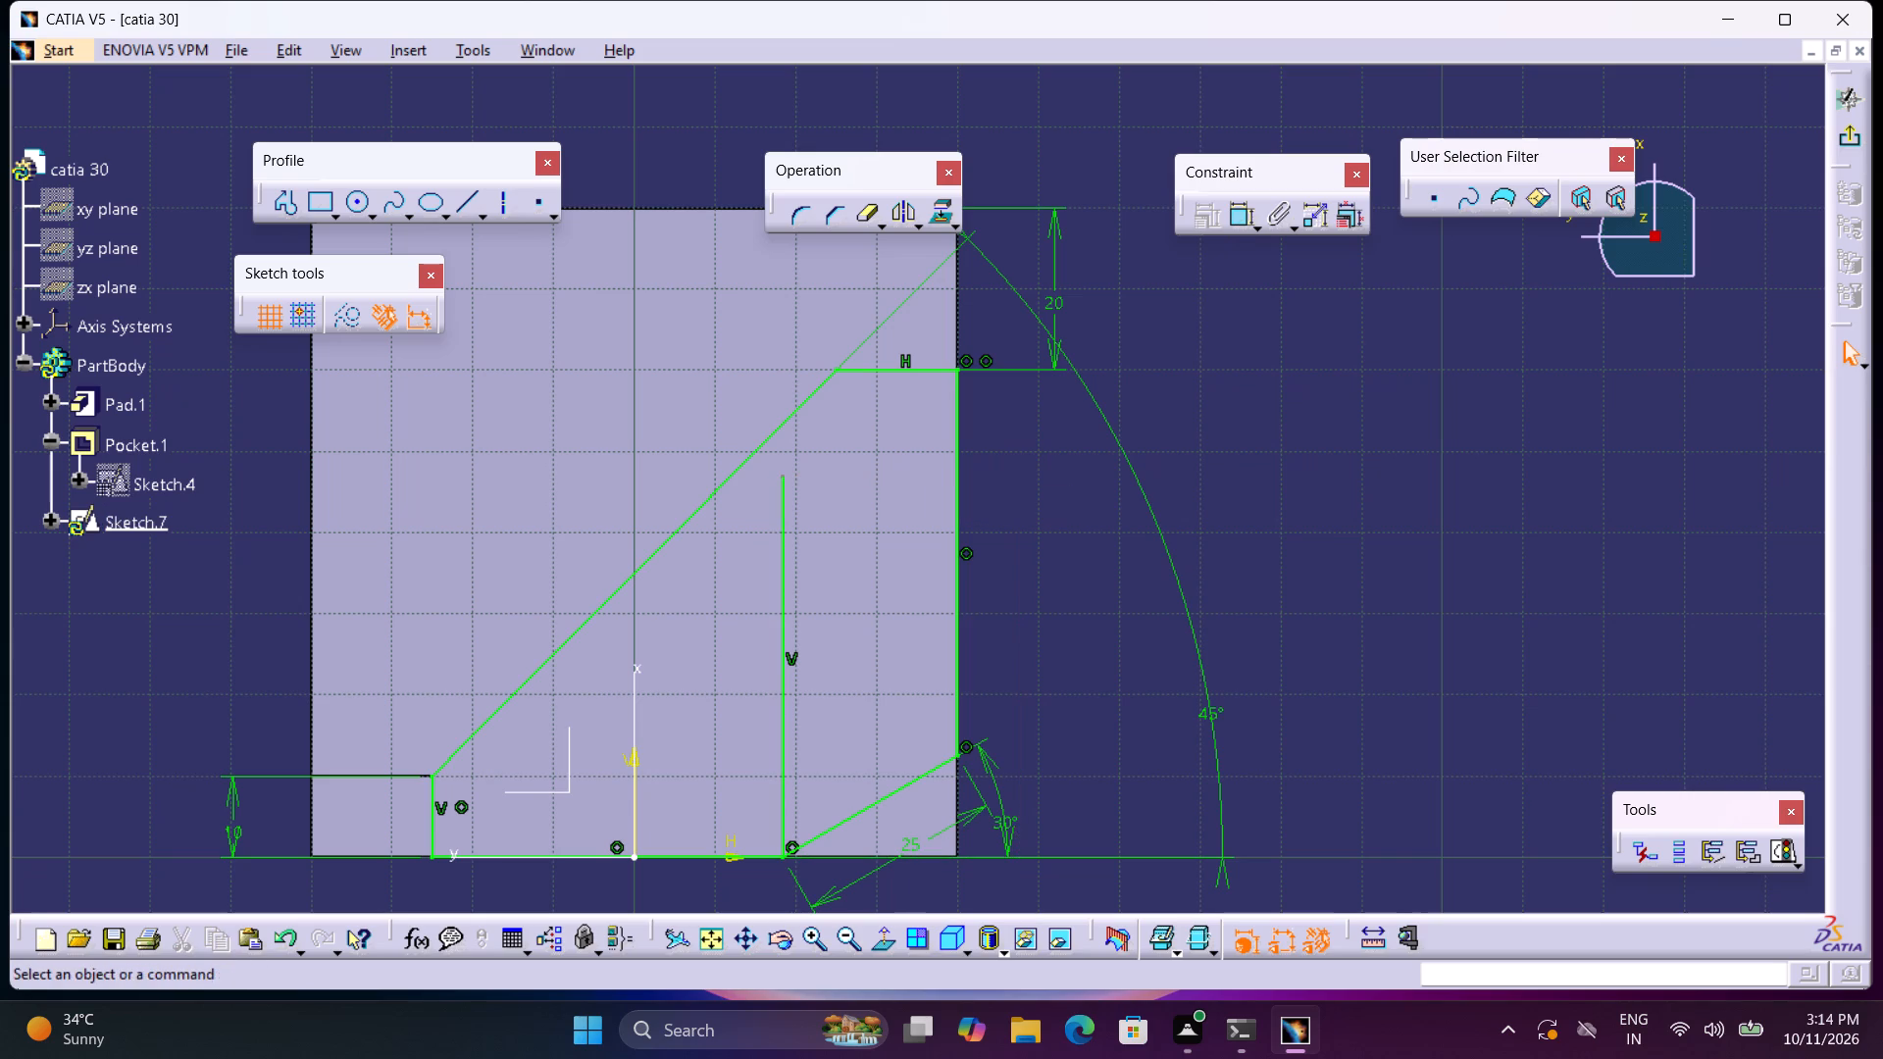
Make the vertical line's upper end coincident with the 45° line and exit the sketch.
click(1238, 220)
click(785, 477)
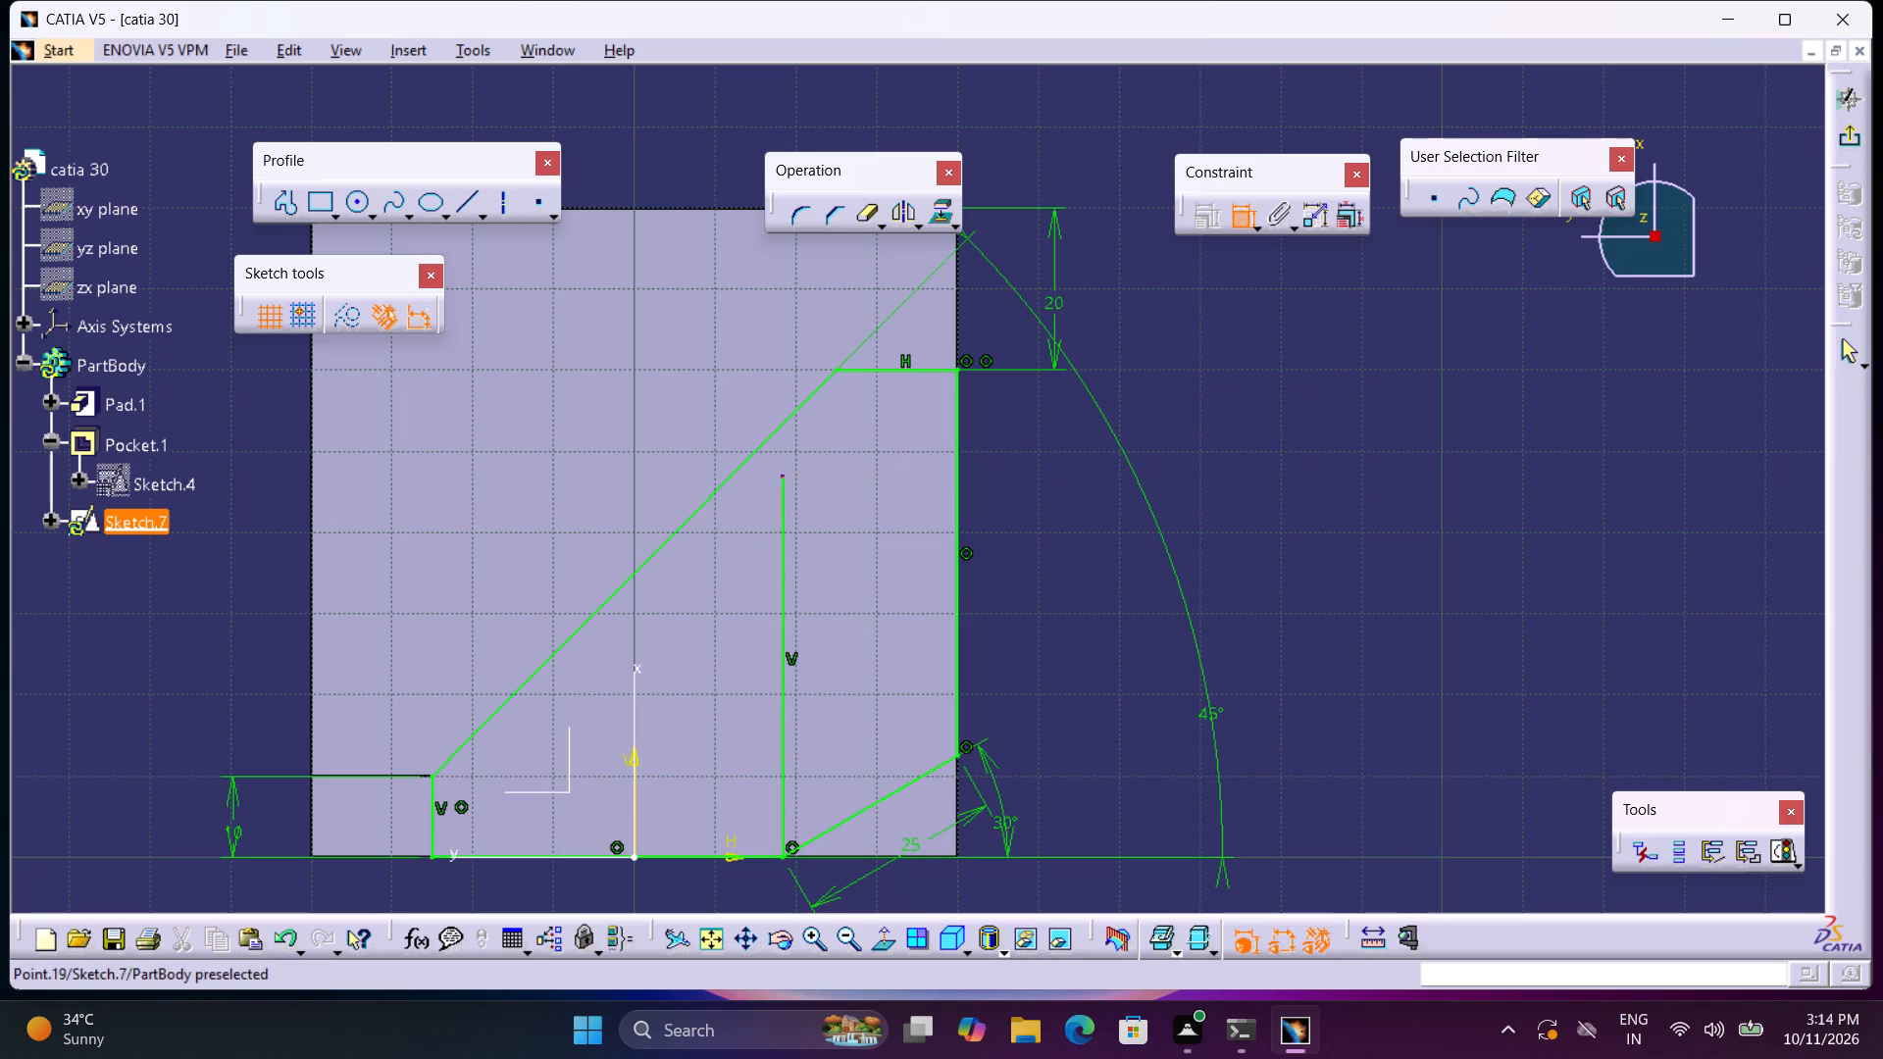
click(781, 430)
right_click(782, 429)
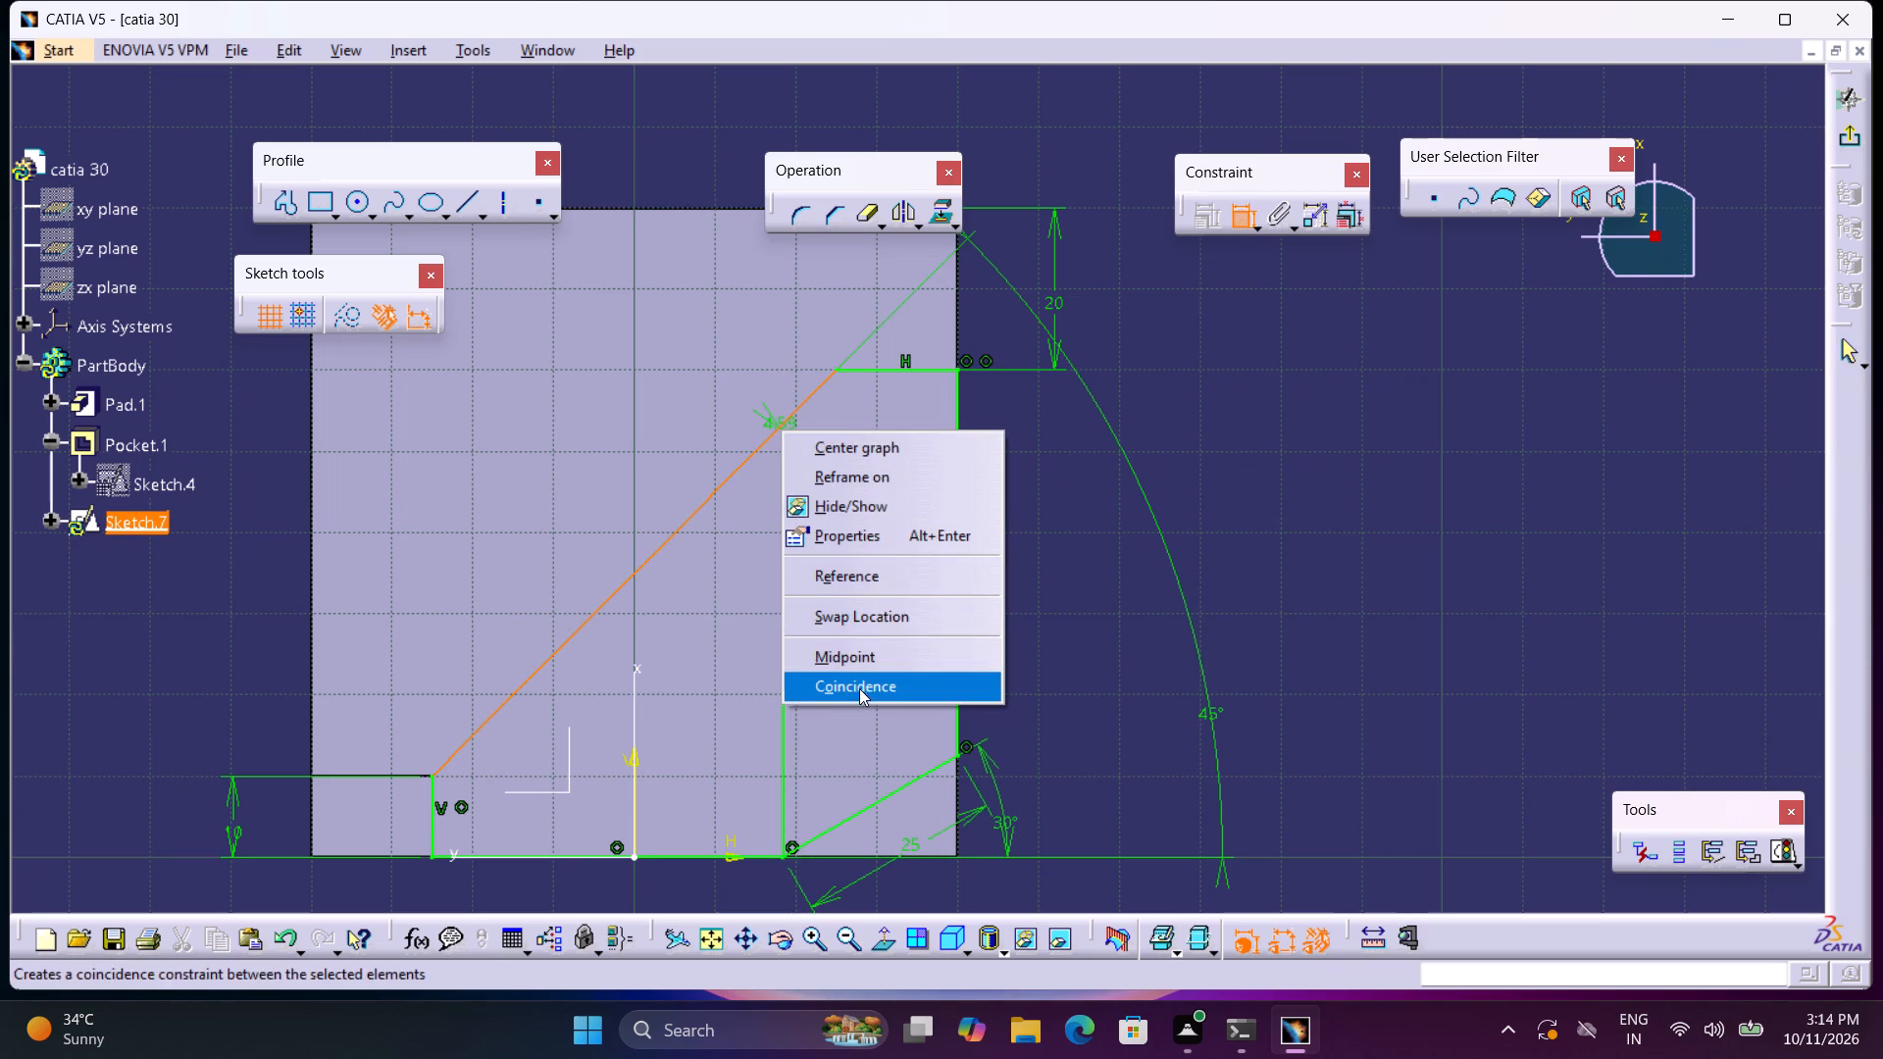
click(859, 692)
click(1258, 499)
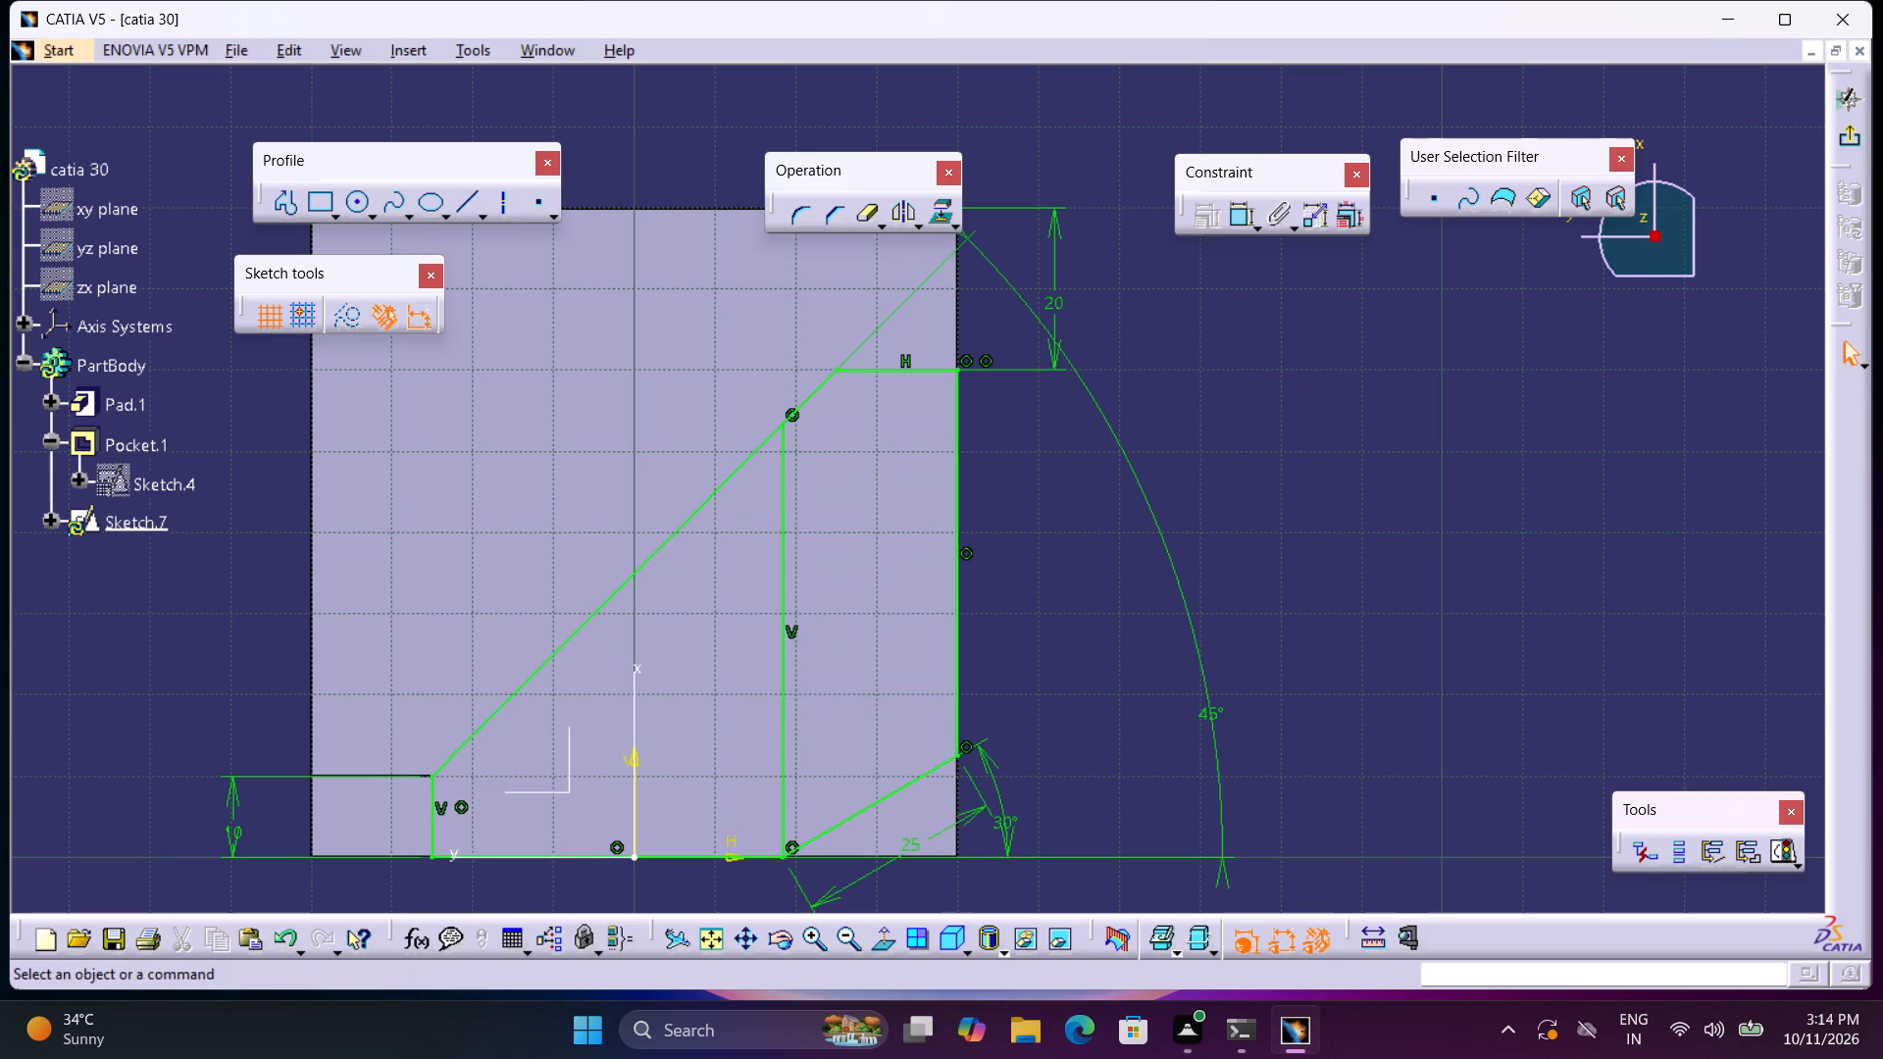
click(1852, 131)
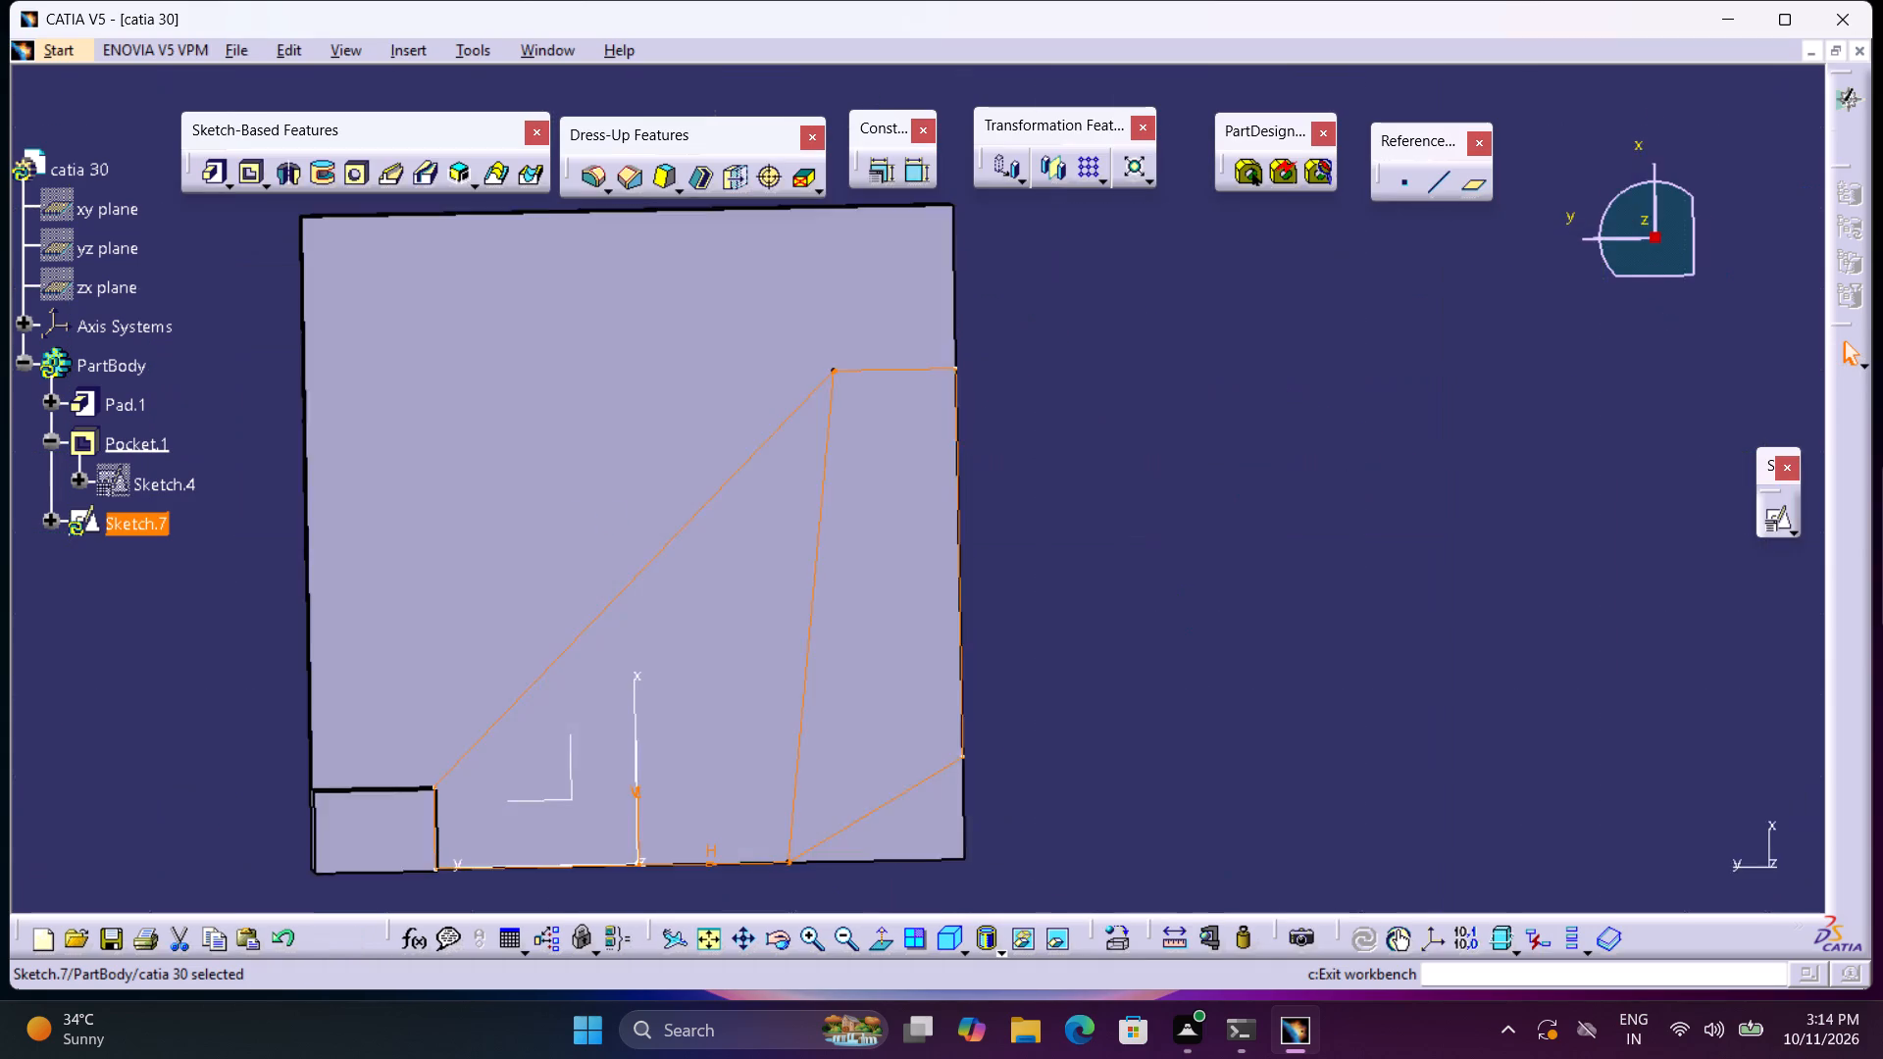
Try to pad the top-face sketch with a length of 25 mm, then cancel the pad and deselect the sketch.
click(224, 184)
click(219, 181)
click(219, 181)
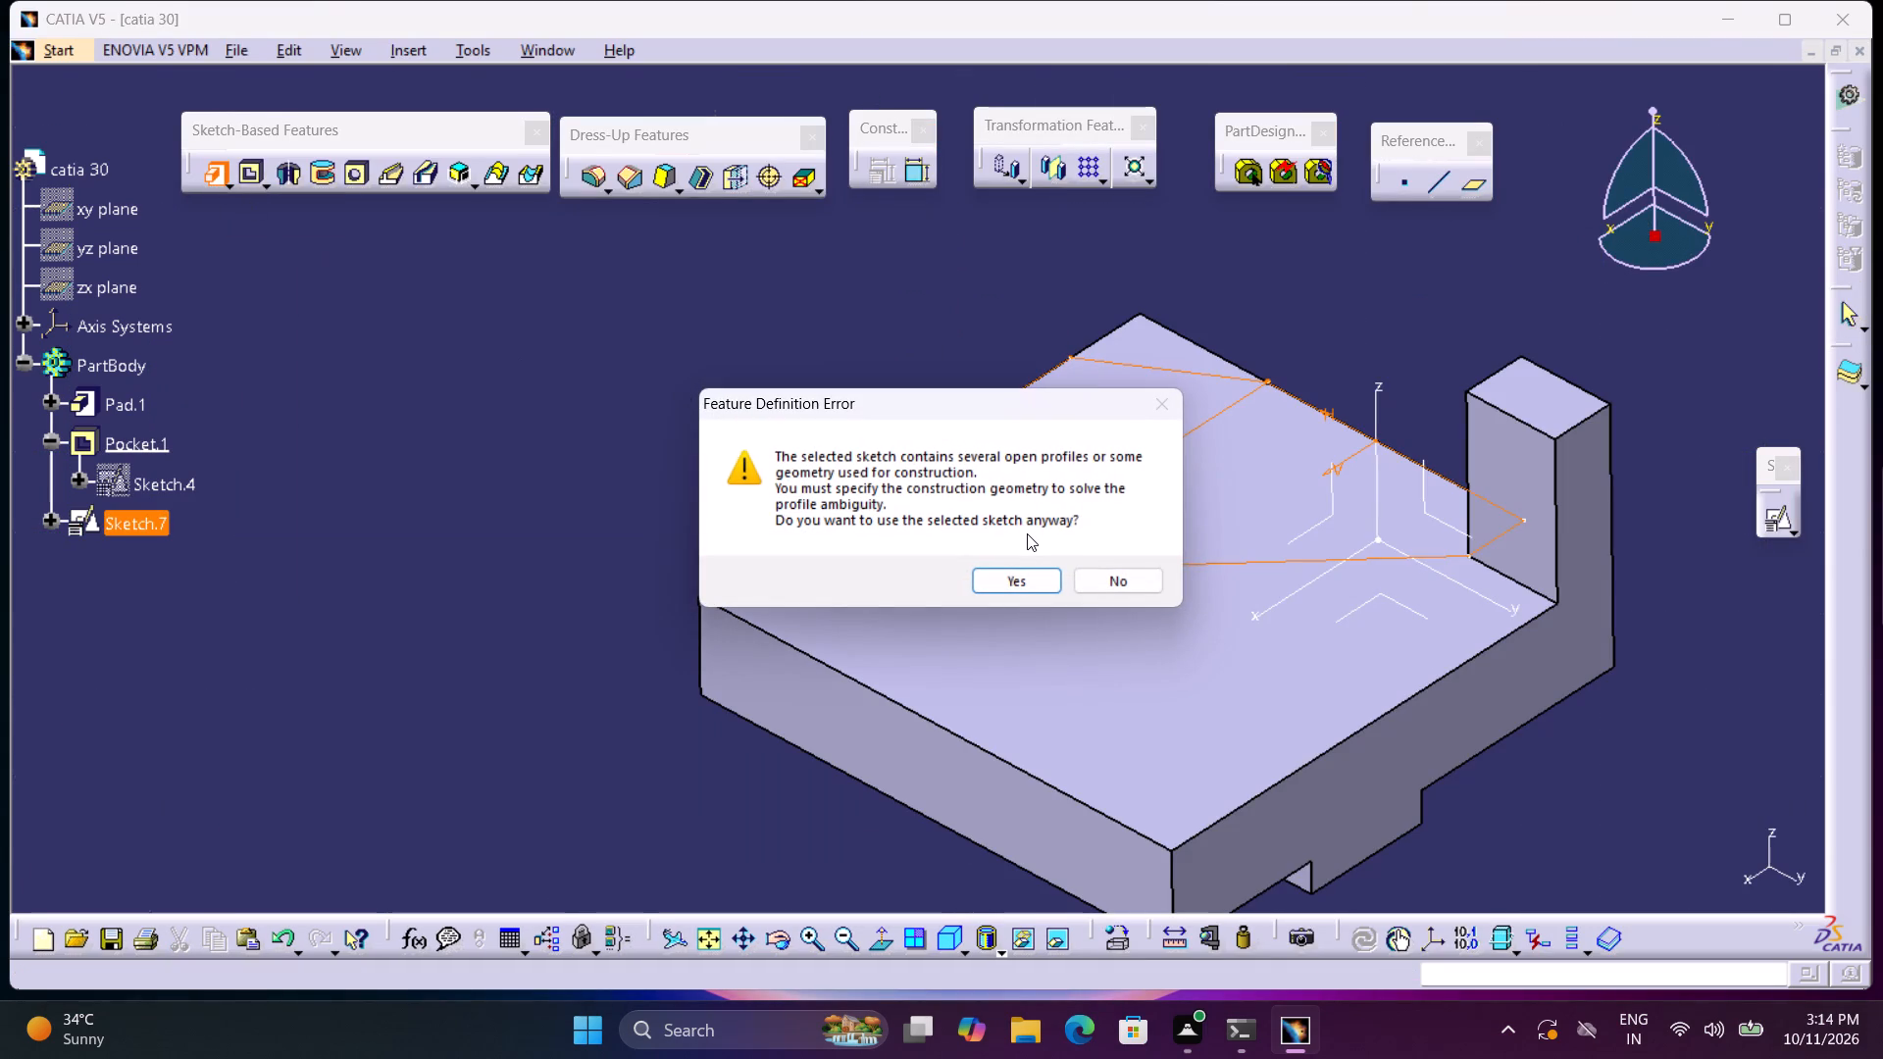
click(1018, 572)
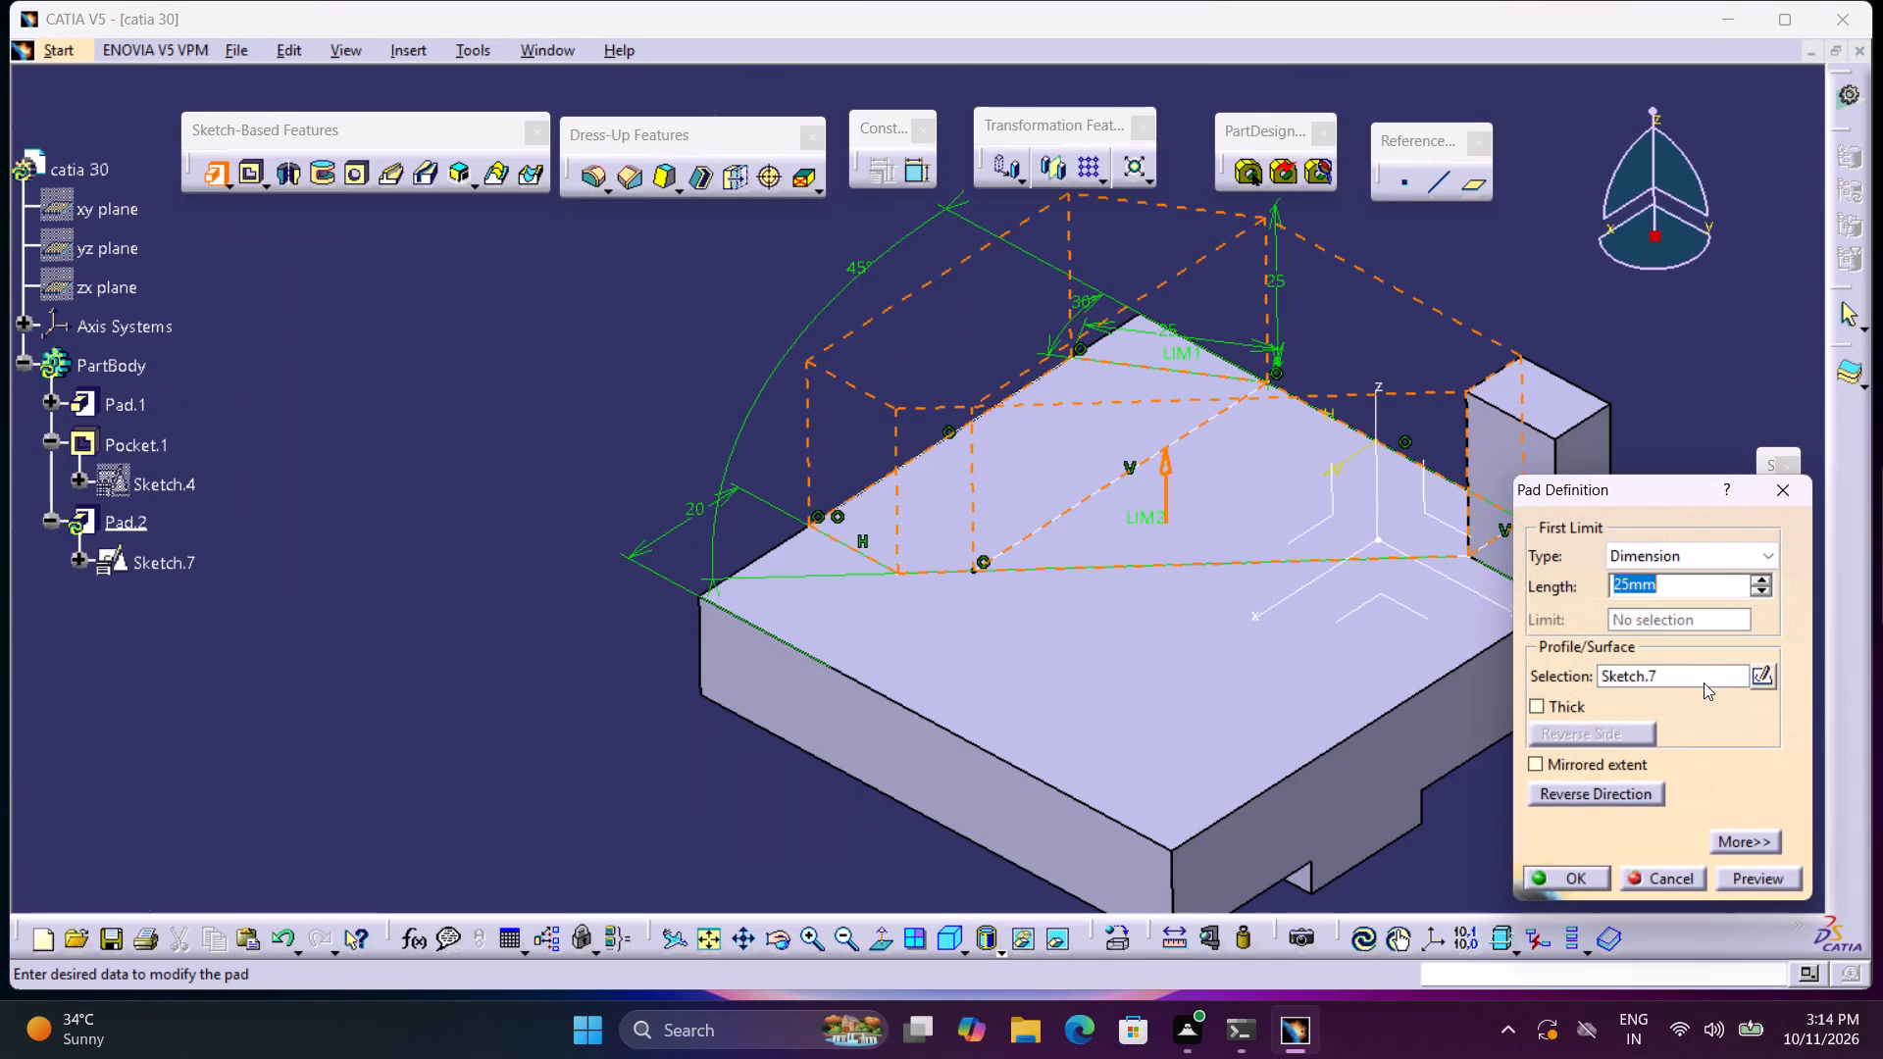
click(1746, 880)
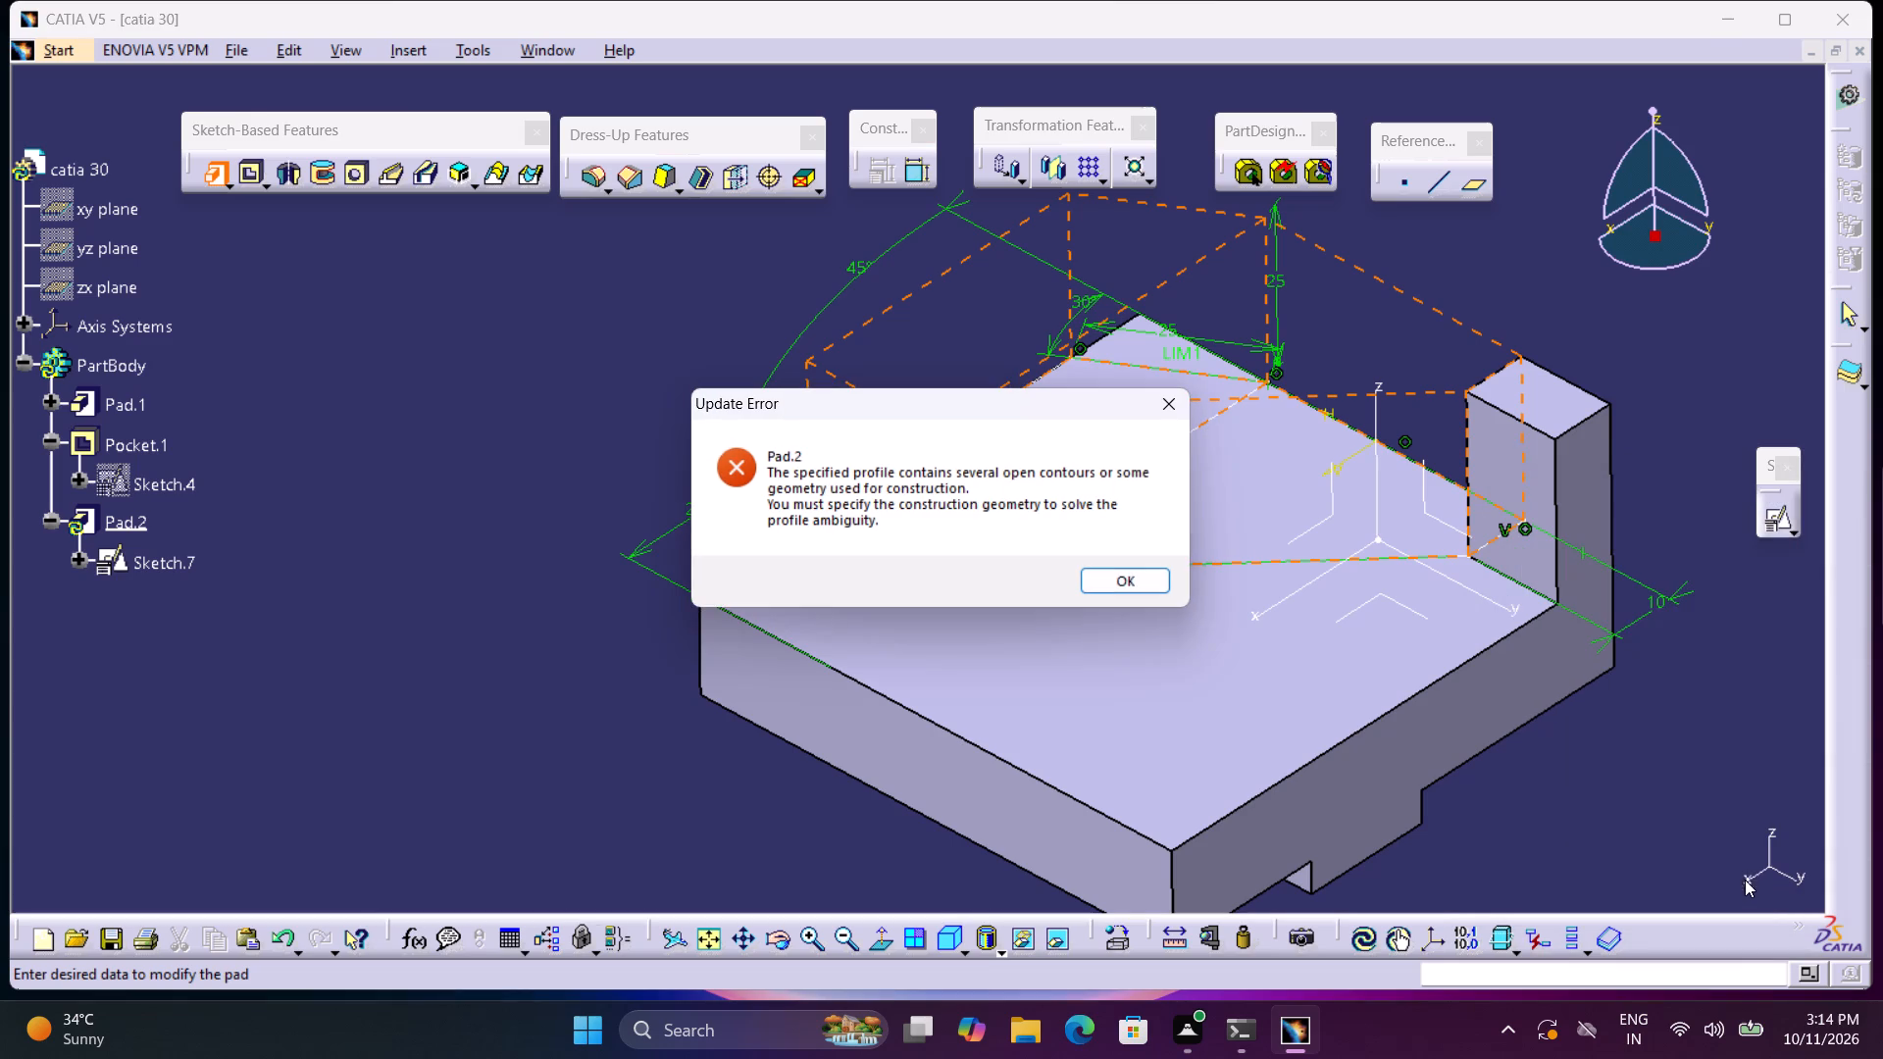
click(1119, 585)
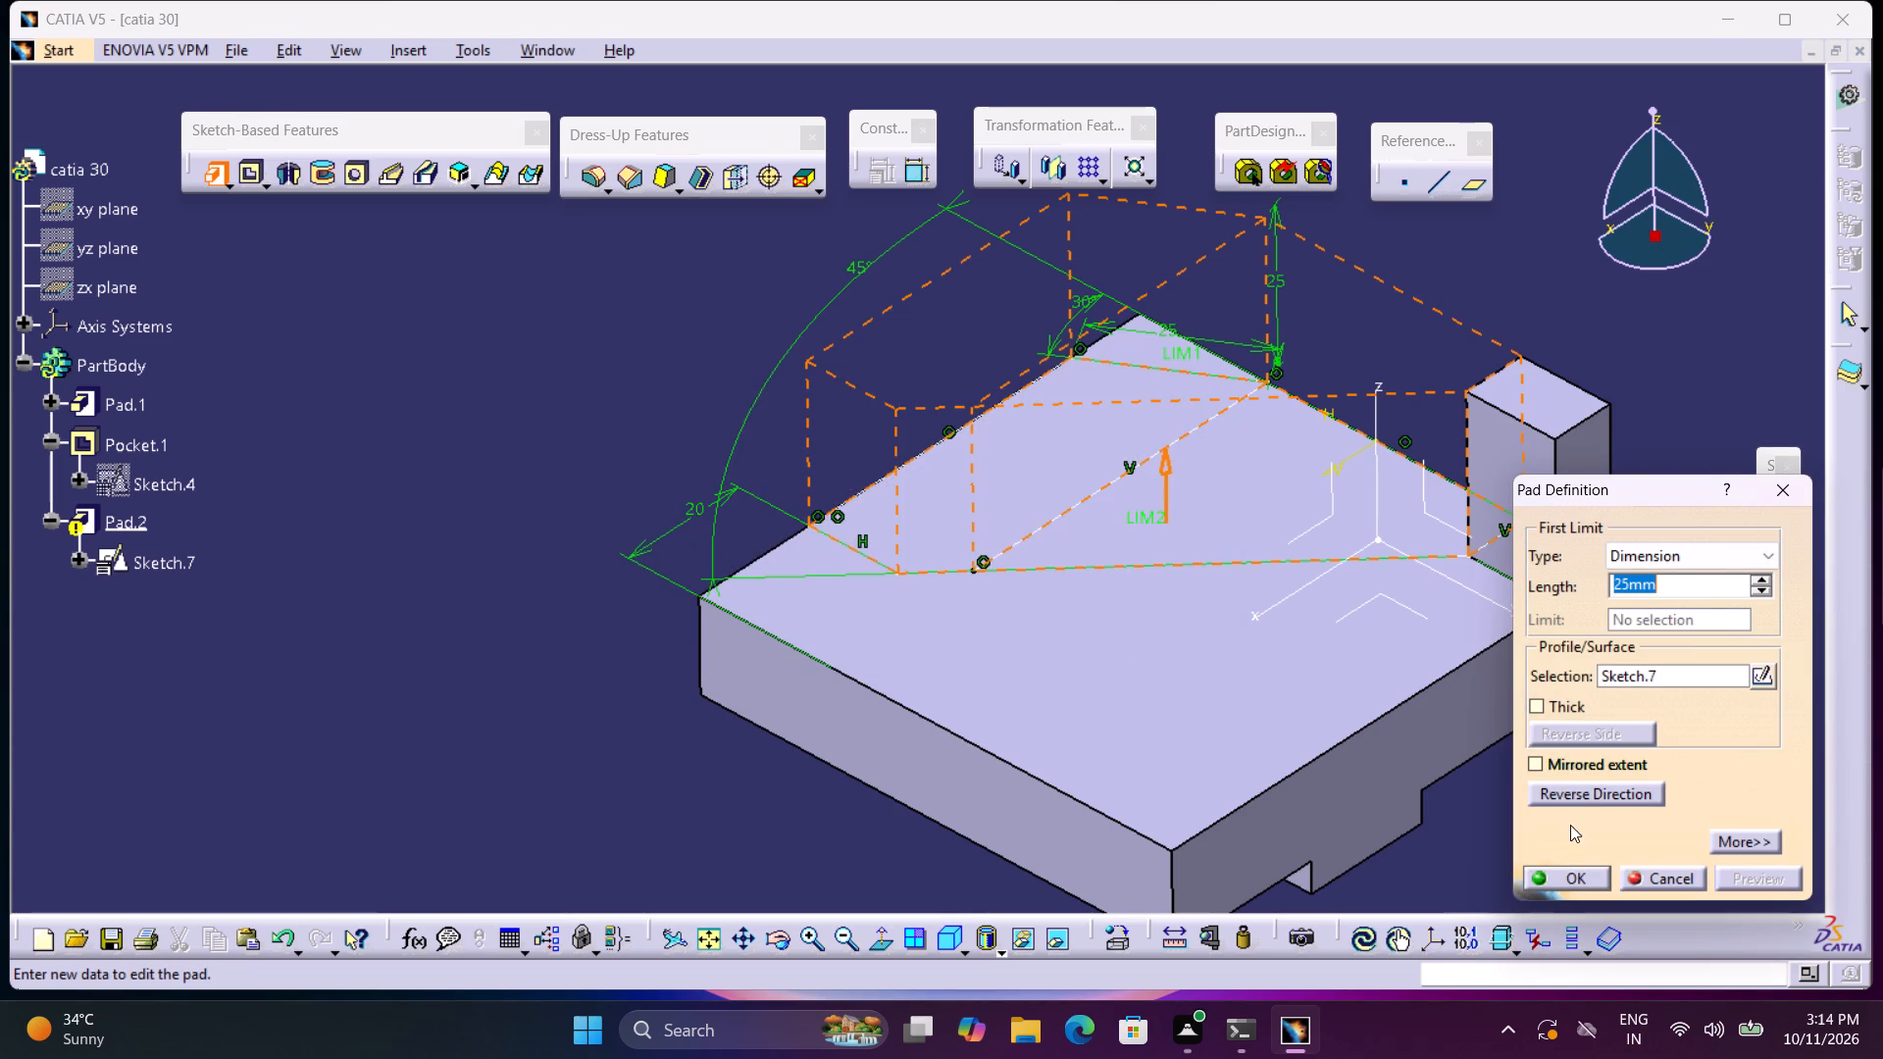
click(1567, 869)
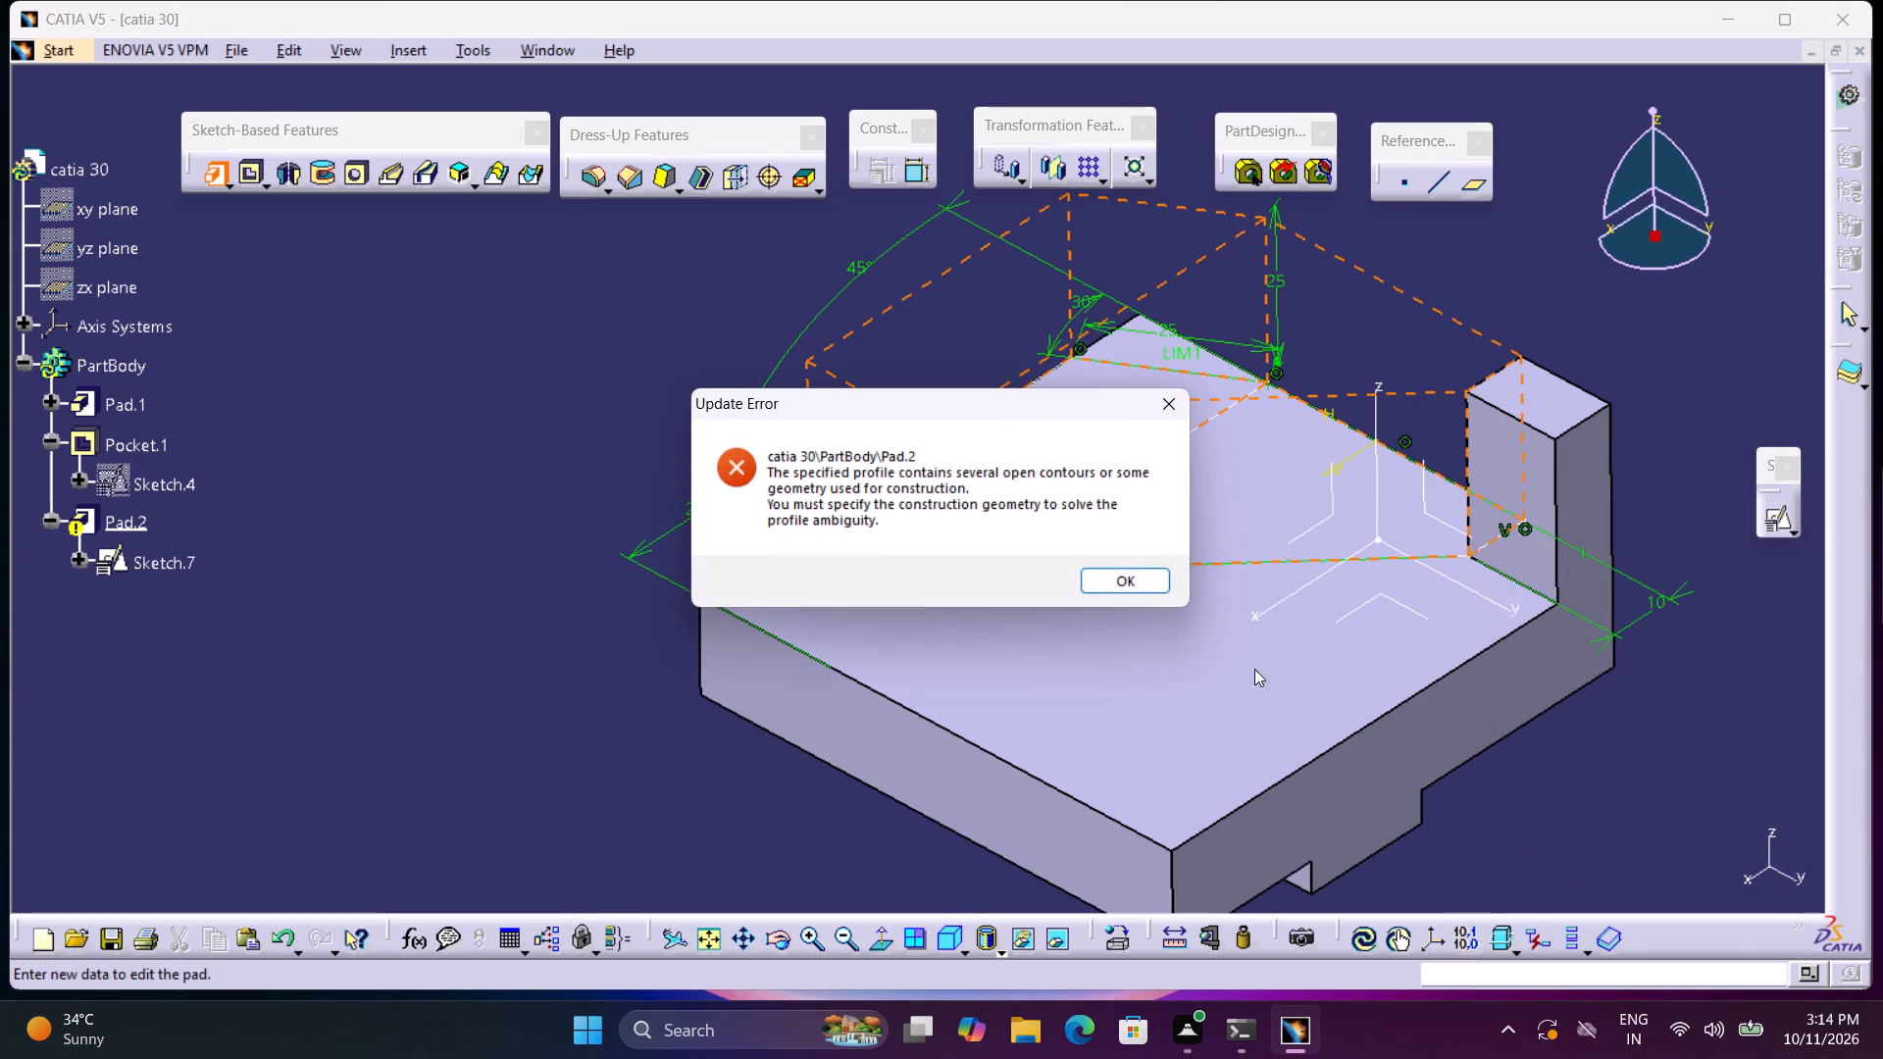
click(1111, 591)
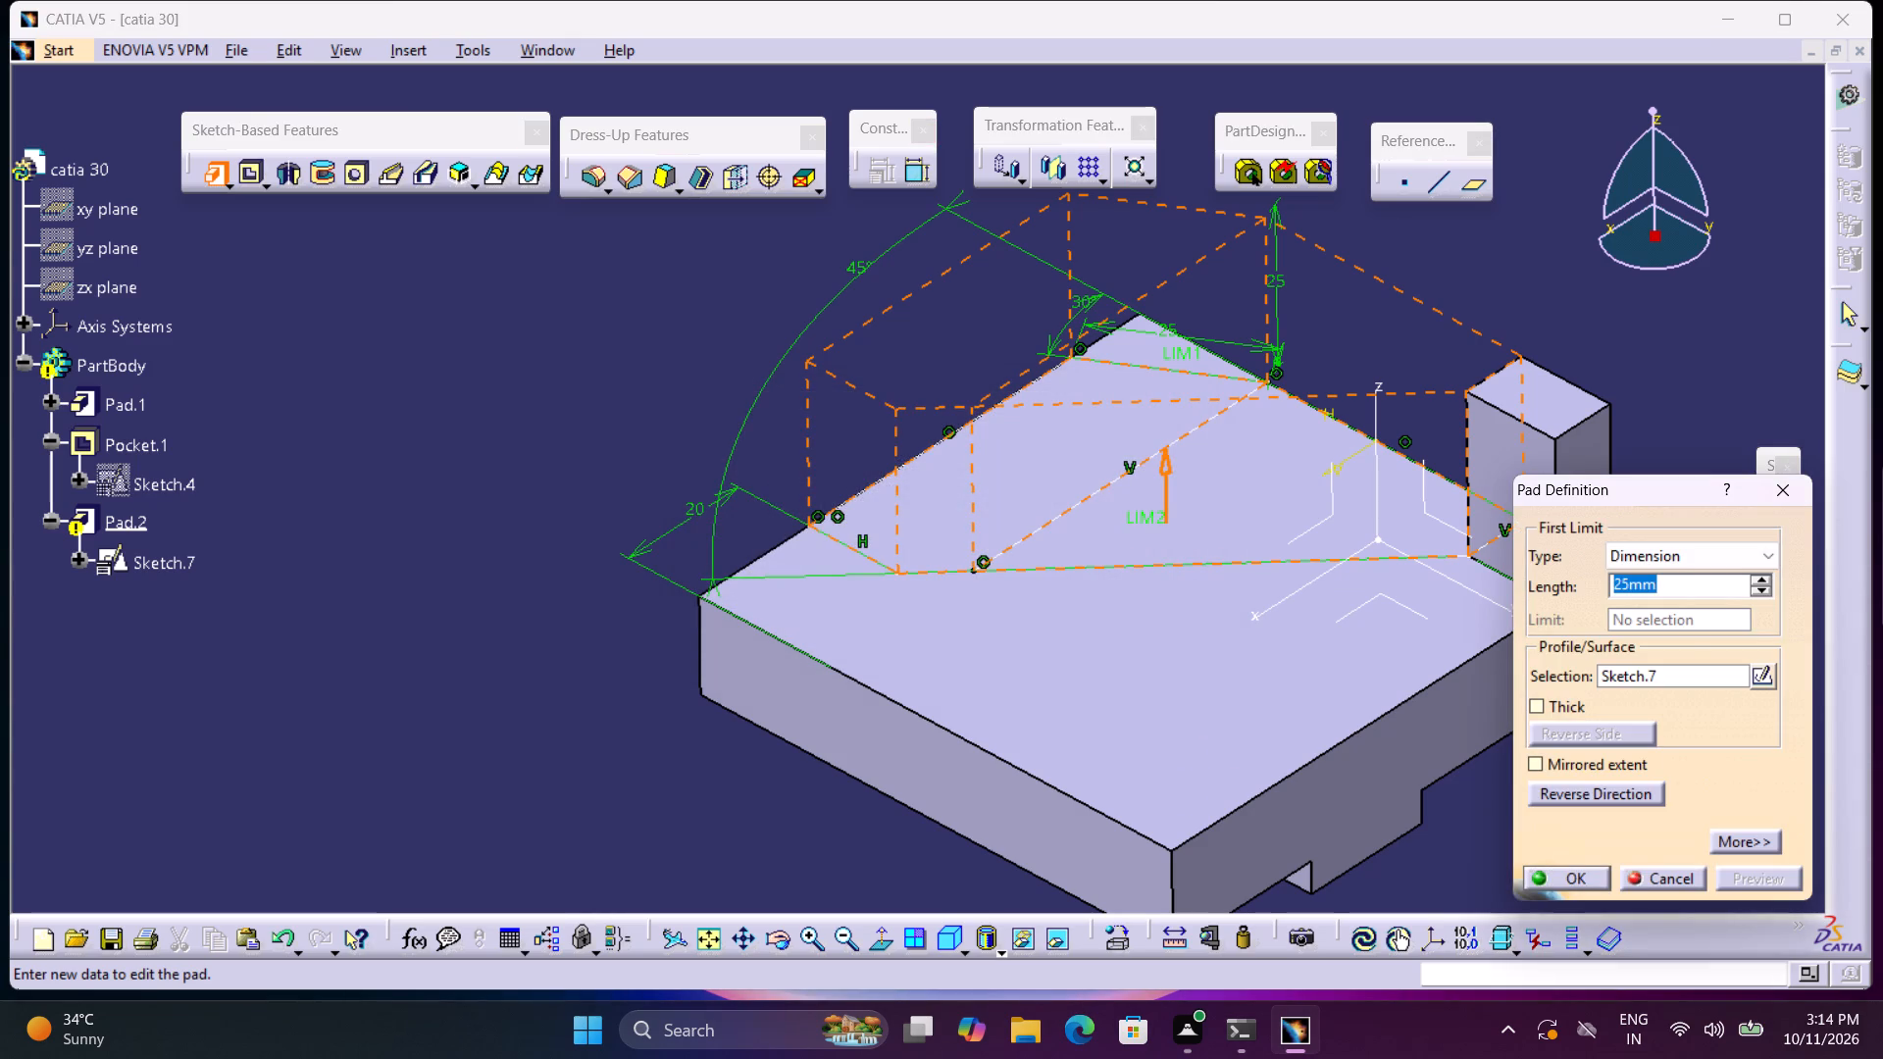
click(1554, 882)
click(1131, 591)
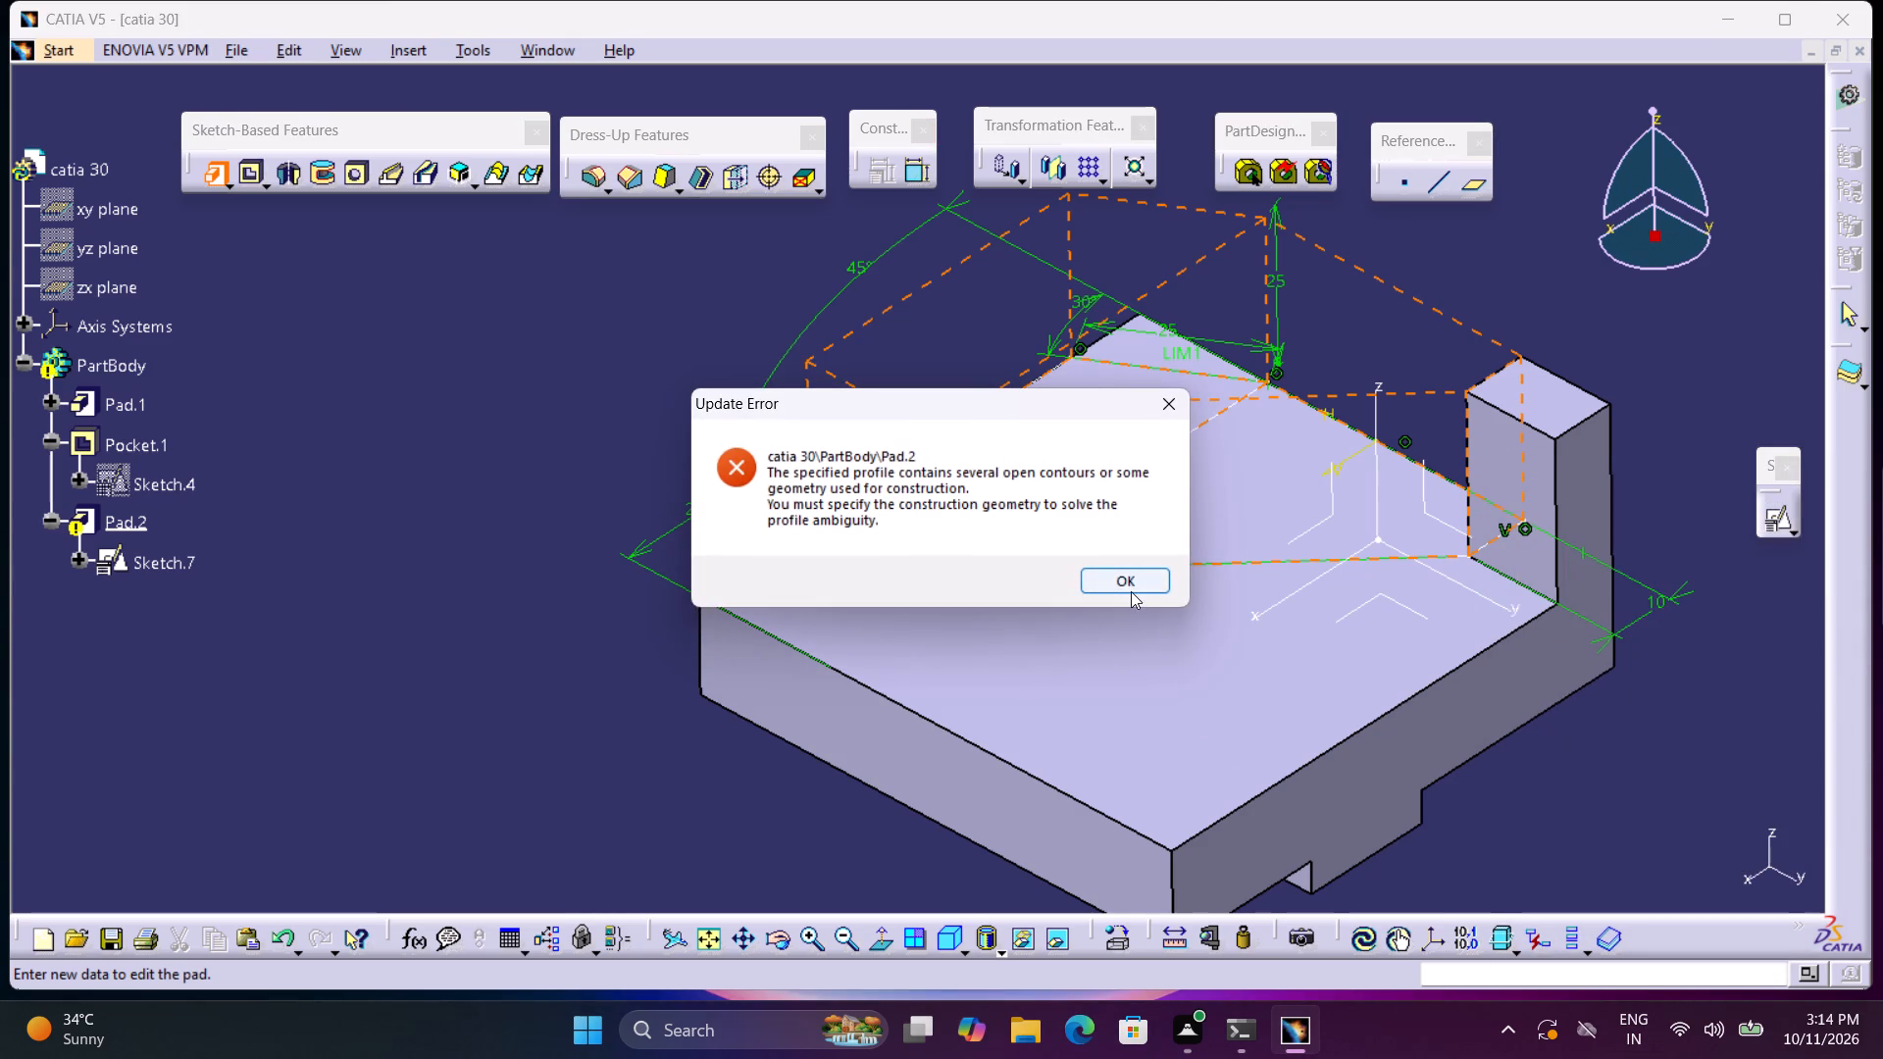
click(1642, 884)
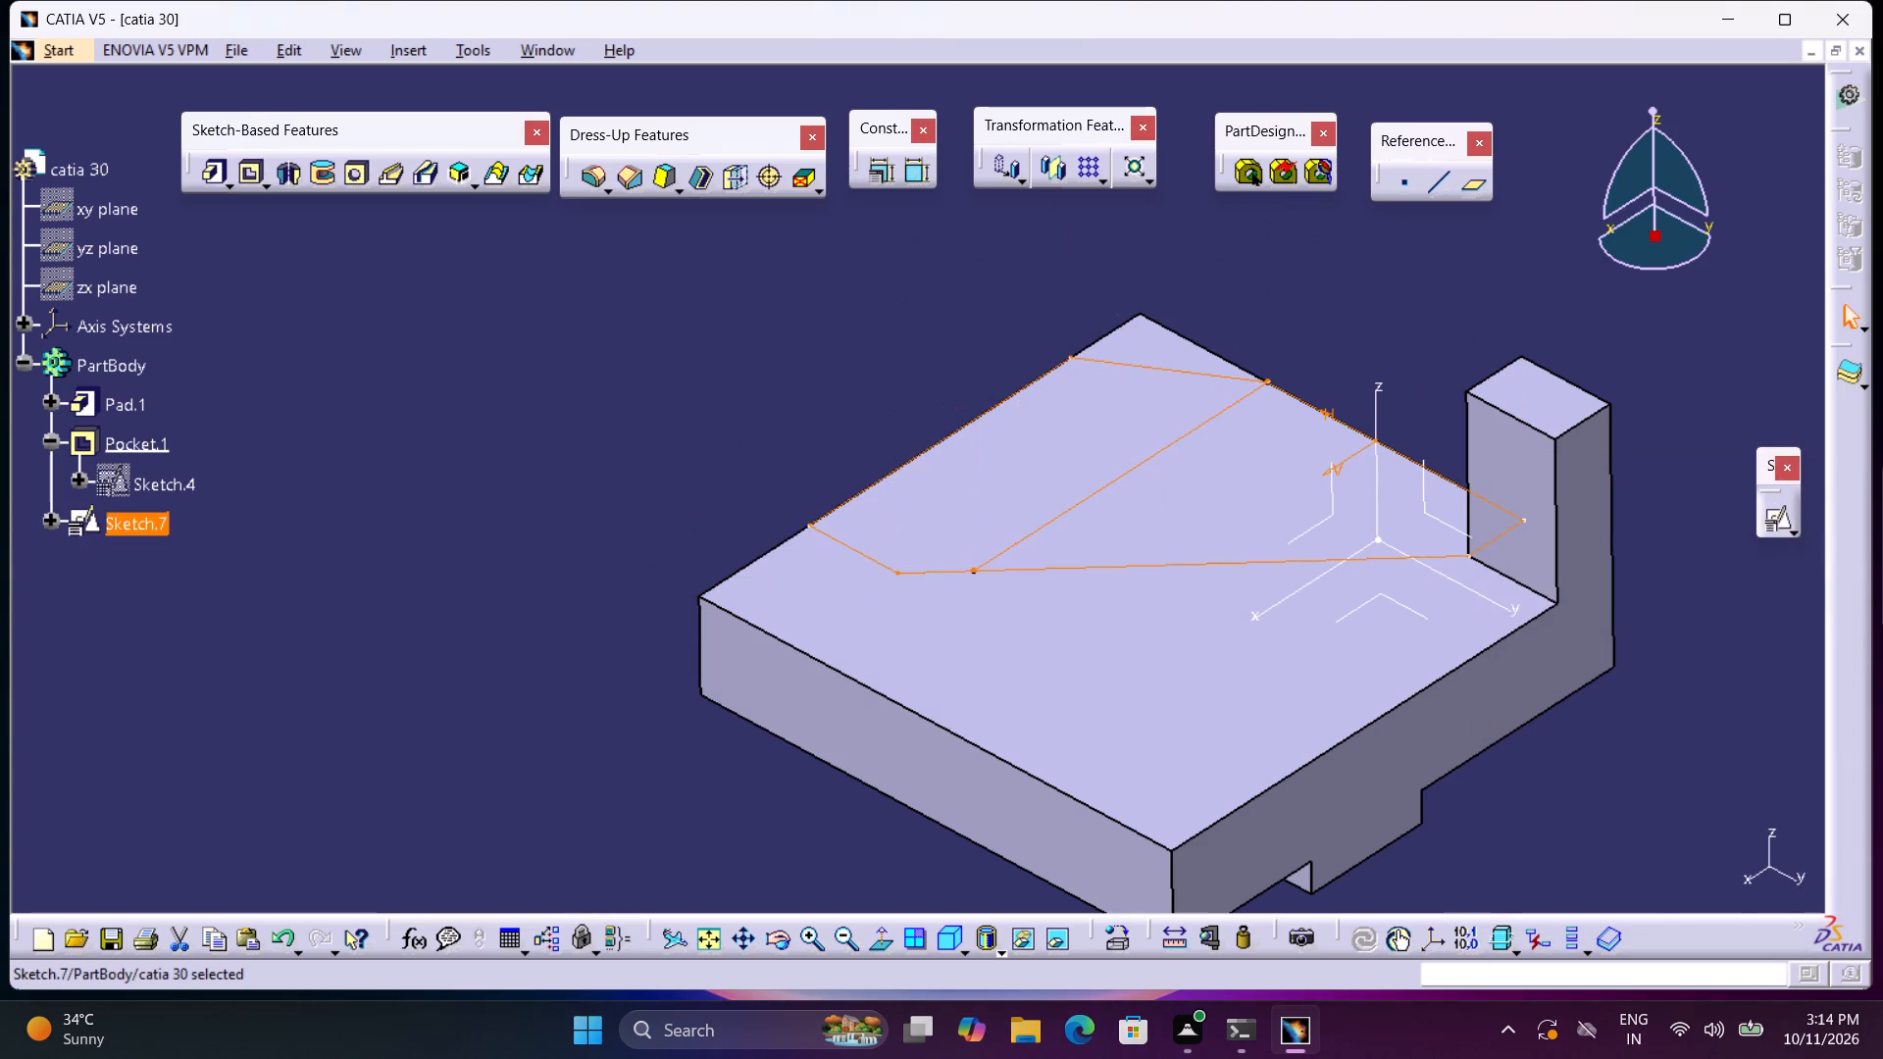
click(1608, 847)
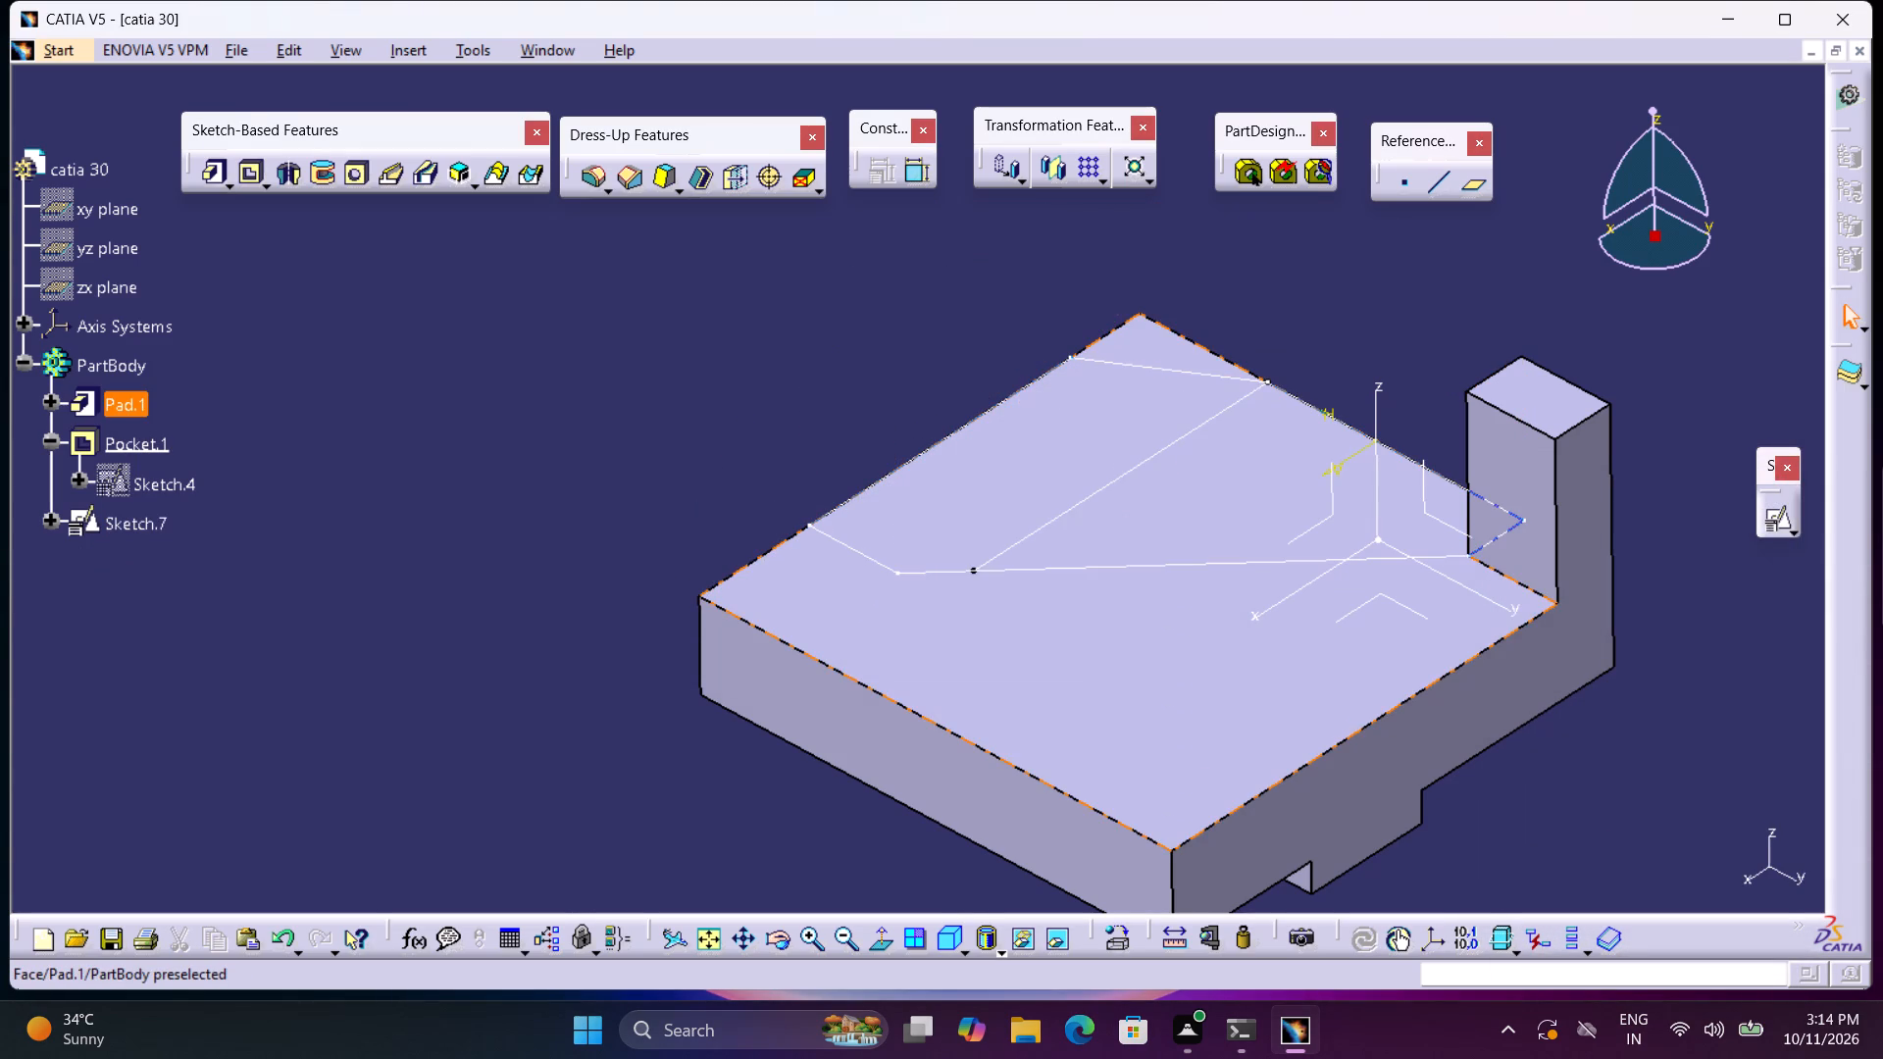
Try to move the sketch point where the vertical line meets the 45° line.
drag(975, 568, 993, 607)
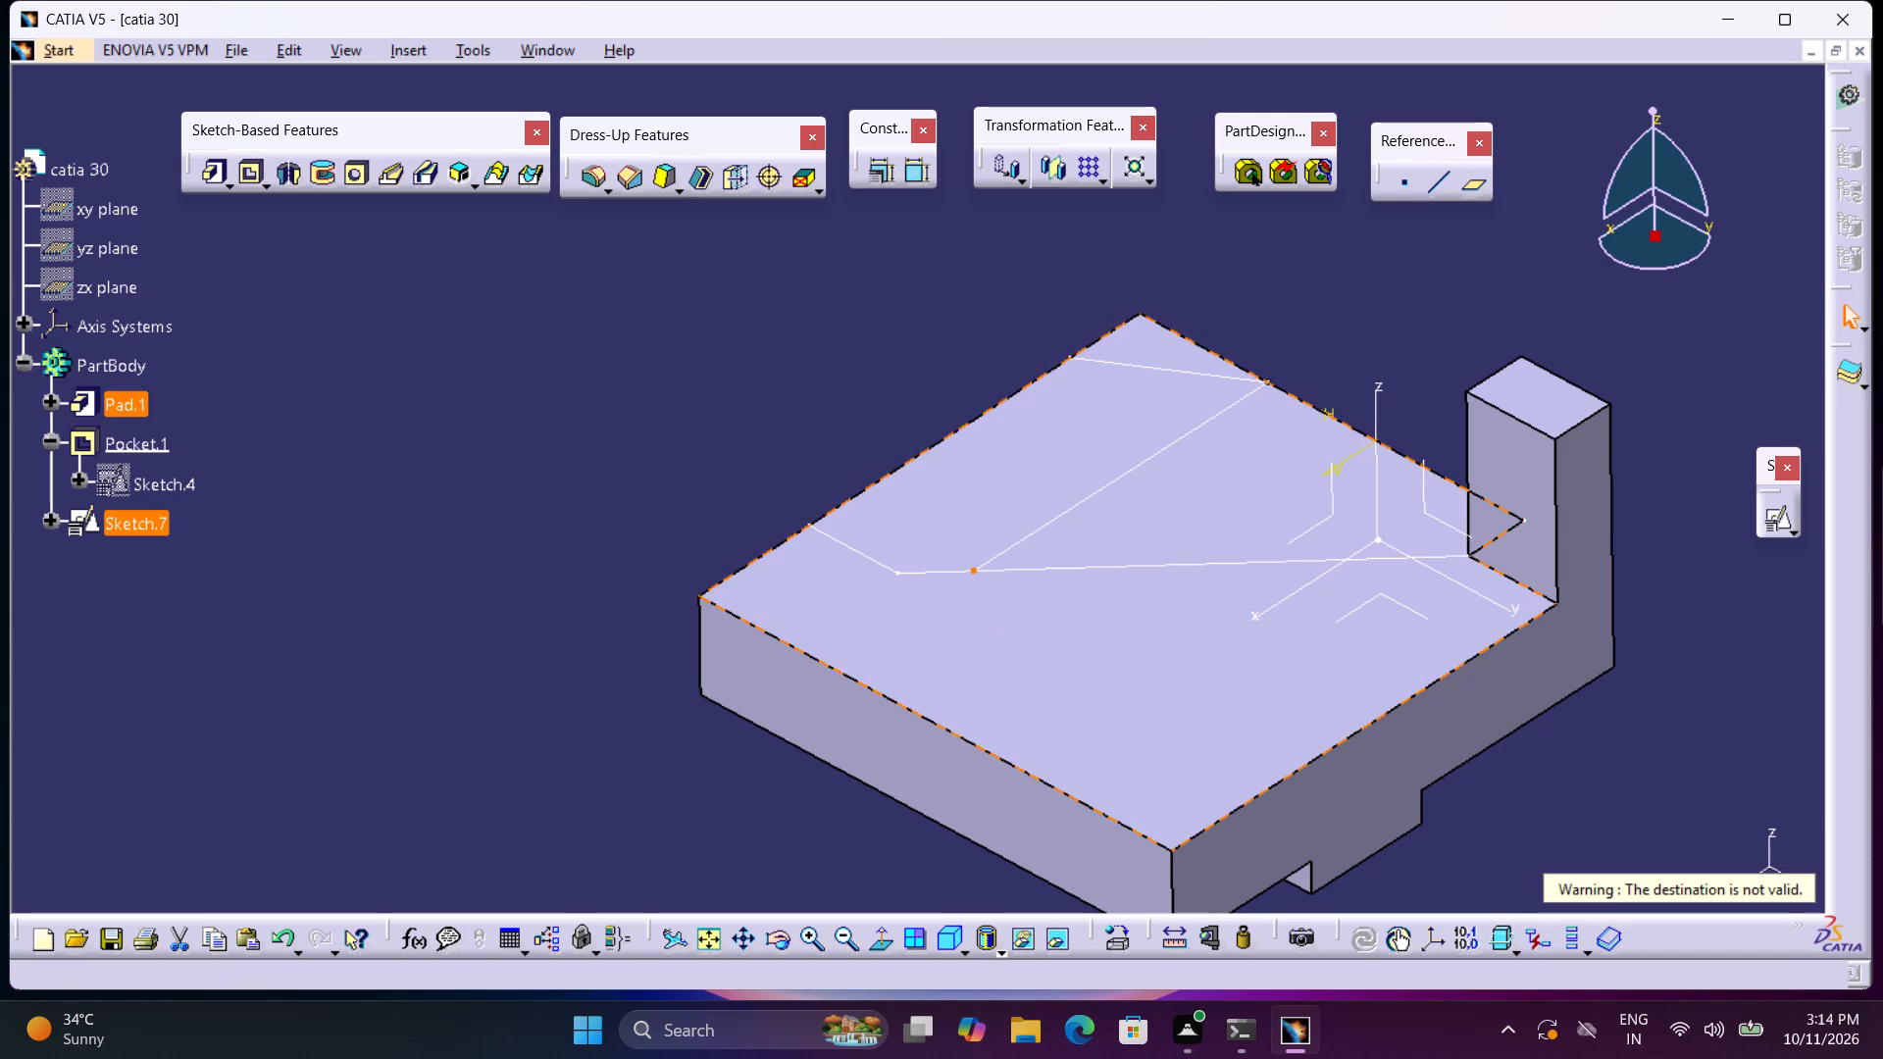
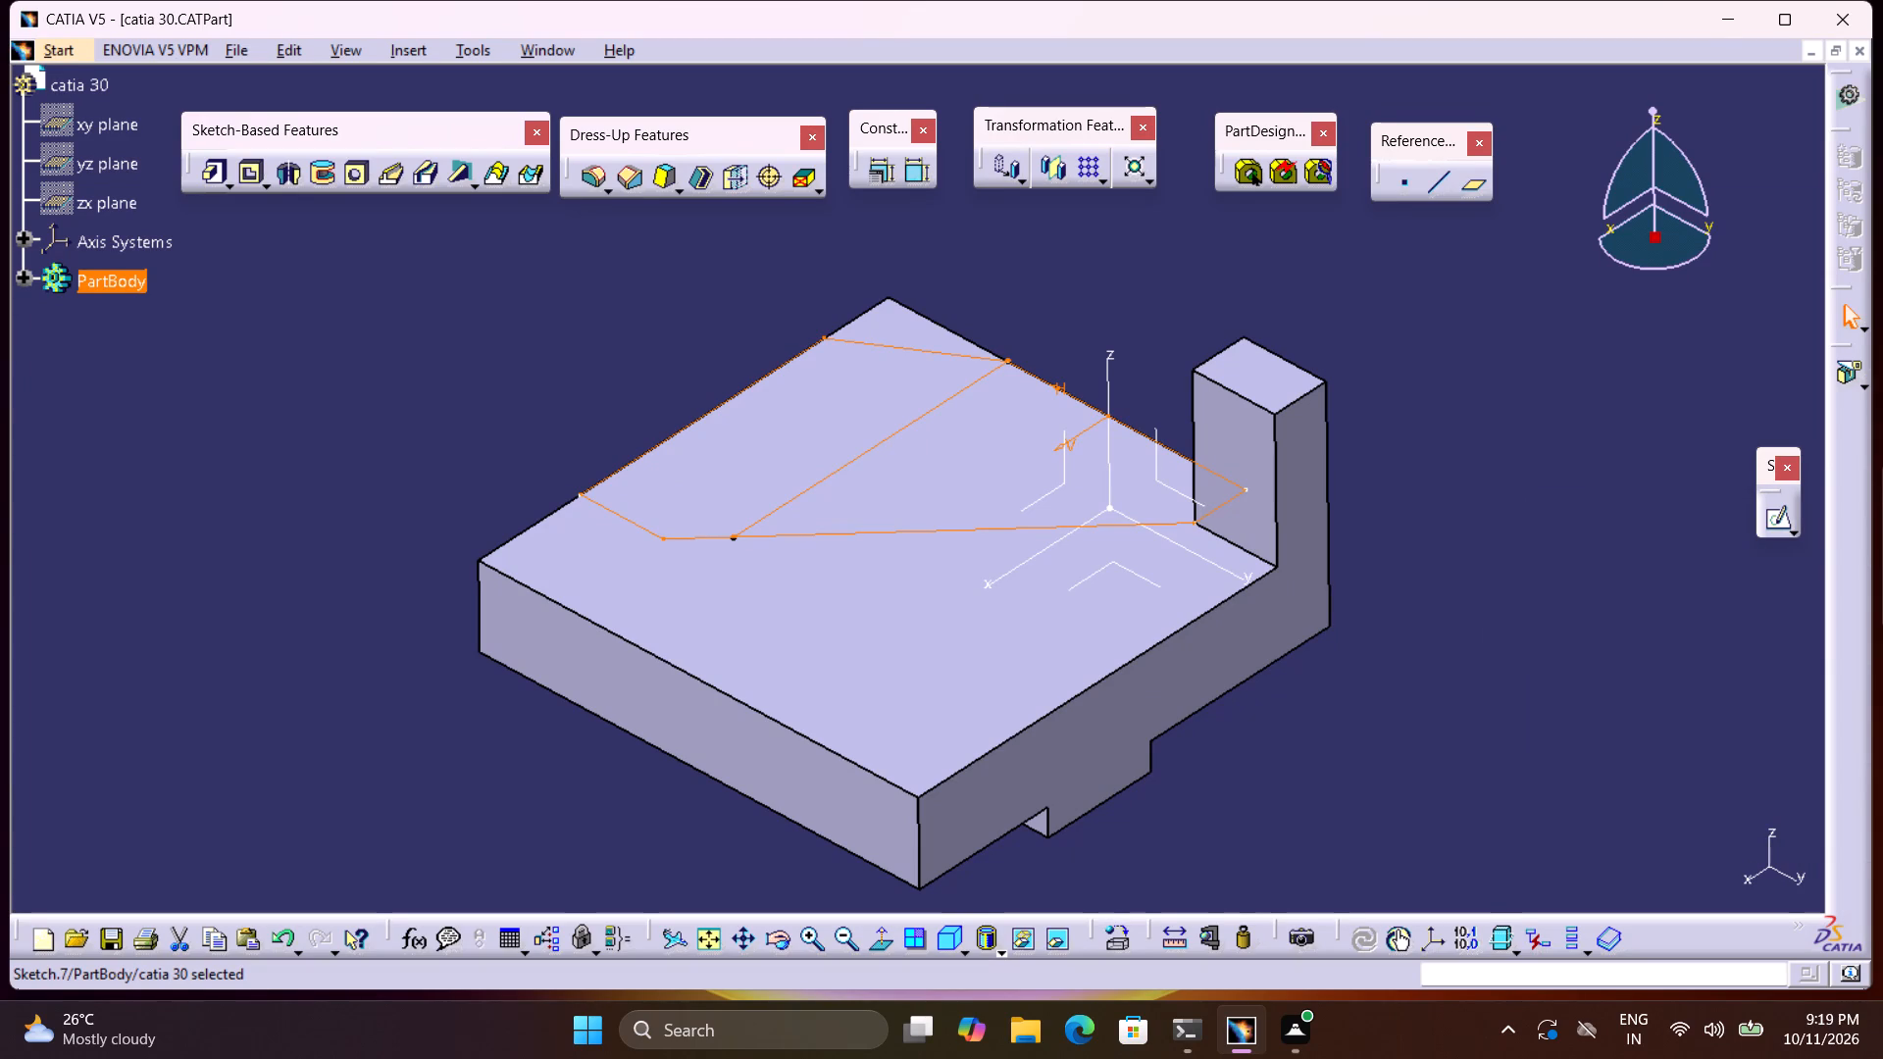
Open the top-face sketch, examine its lower-right profile around the vertical dividing line, and exit the sketch.
middle_drag(1546, 644, 1442, 635)
middle_click(1443, 635)
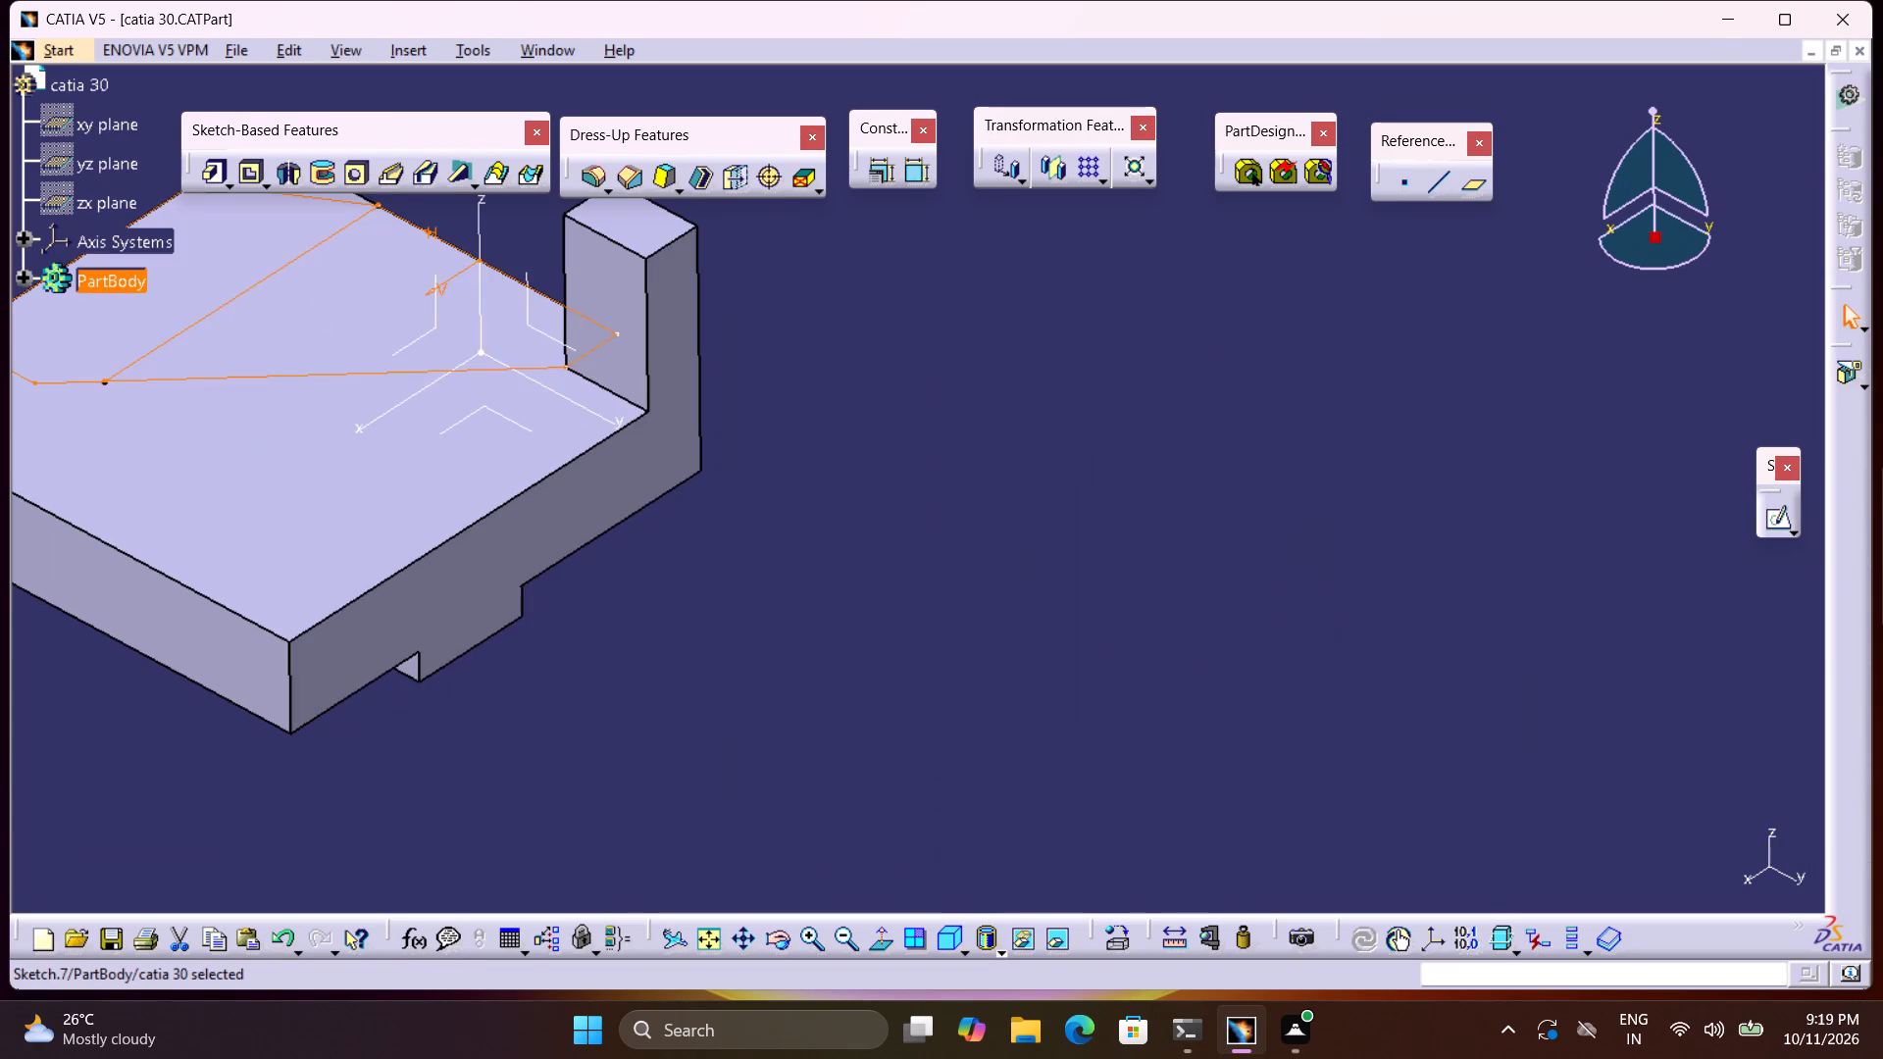
middle_drag(963, 561, 1368, 717)
double_click(891, 528)
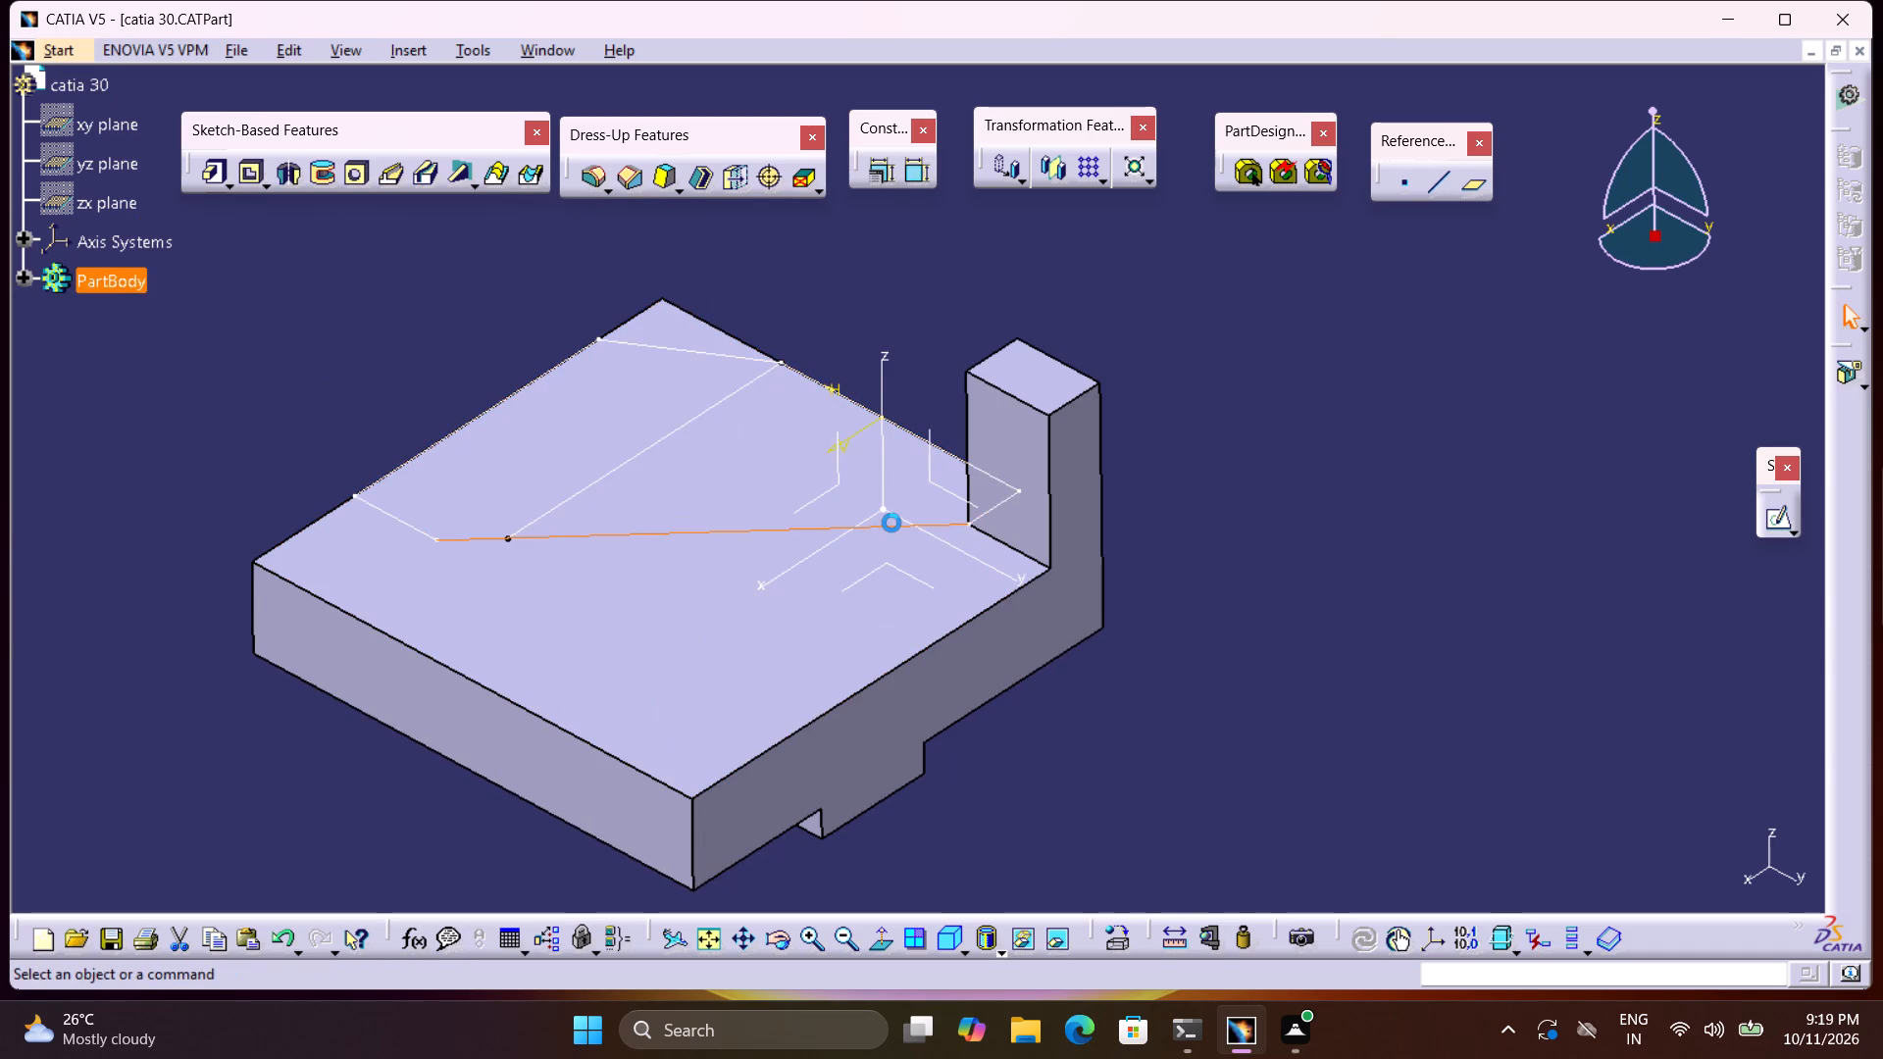
middle_drag(1188, 580, 1164, 464)
right_click(1207, 616)
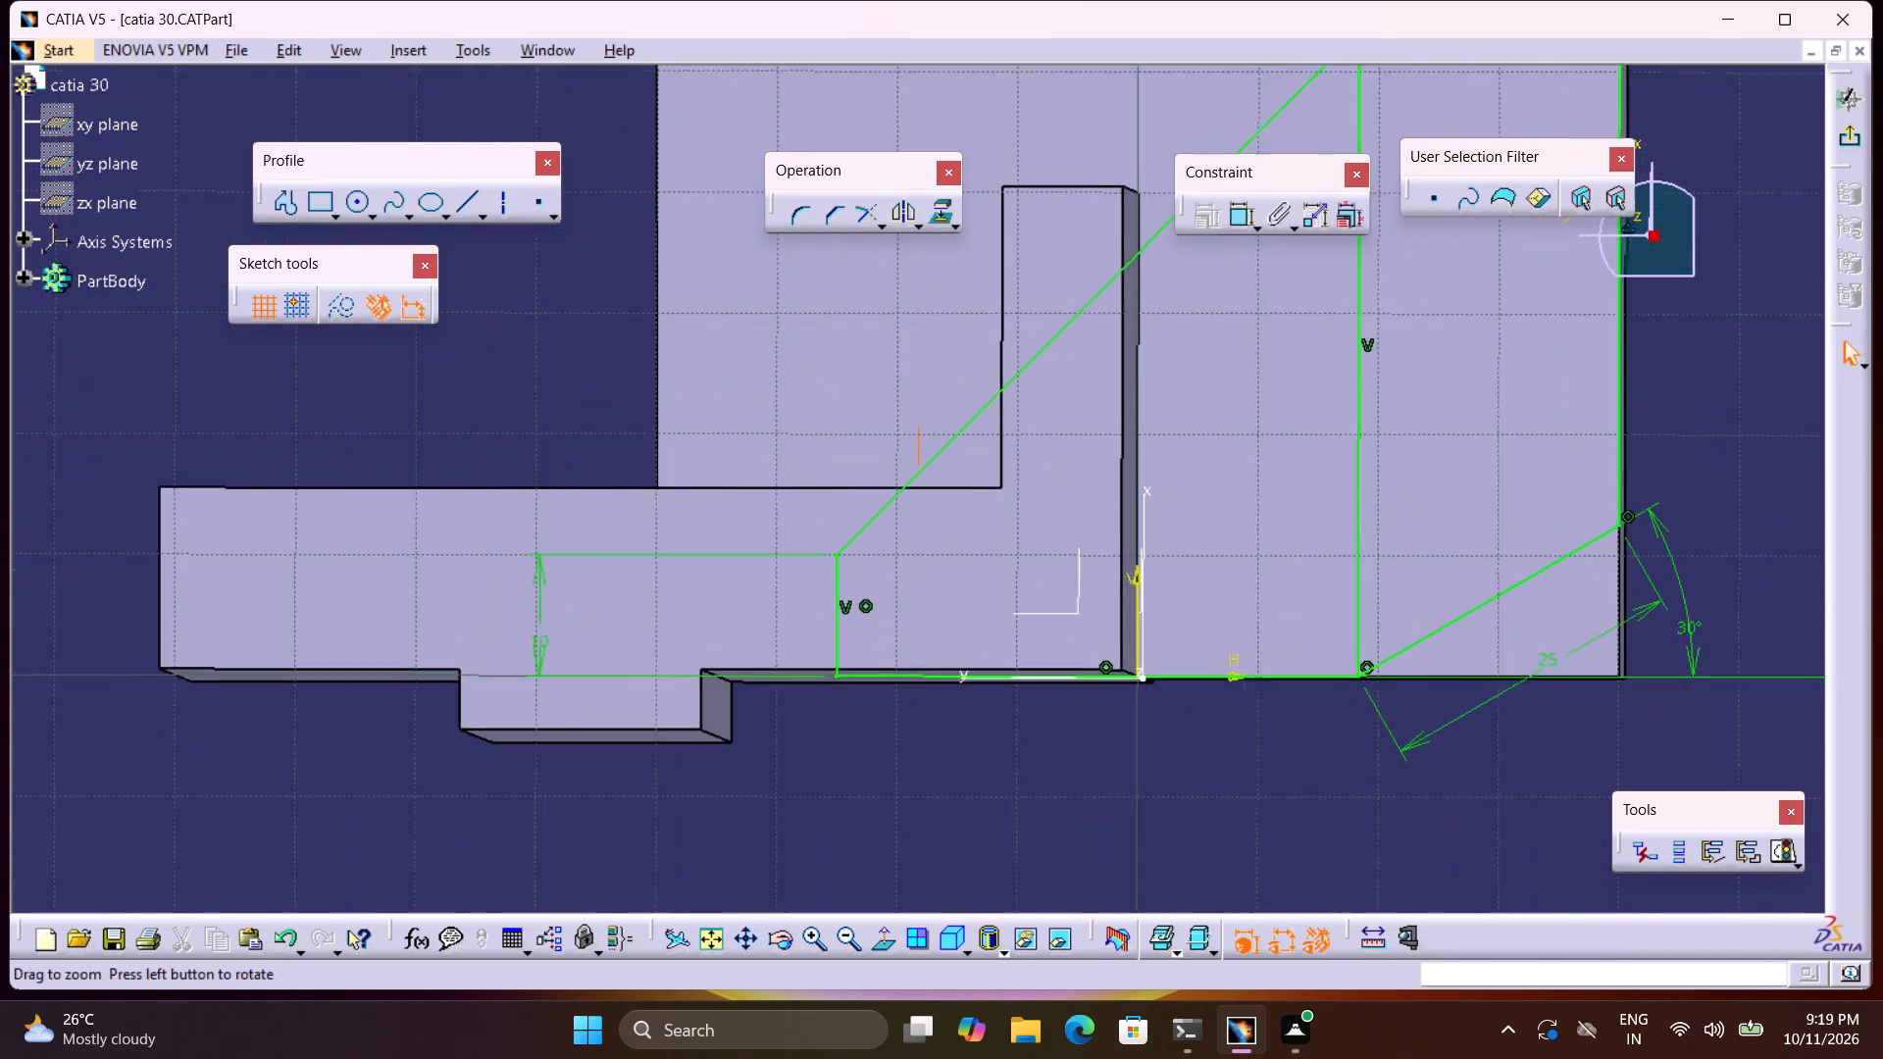
middle_drag(1164, 464, 1207, 604)
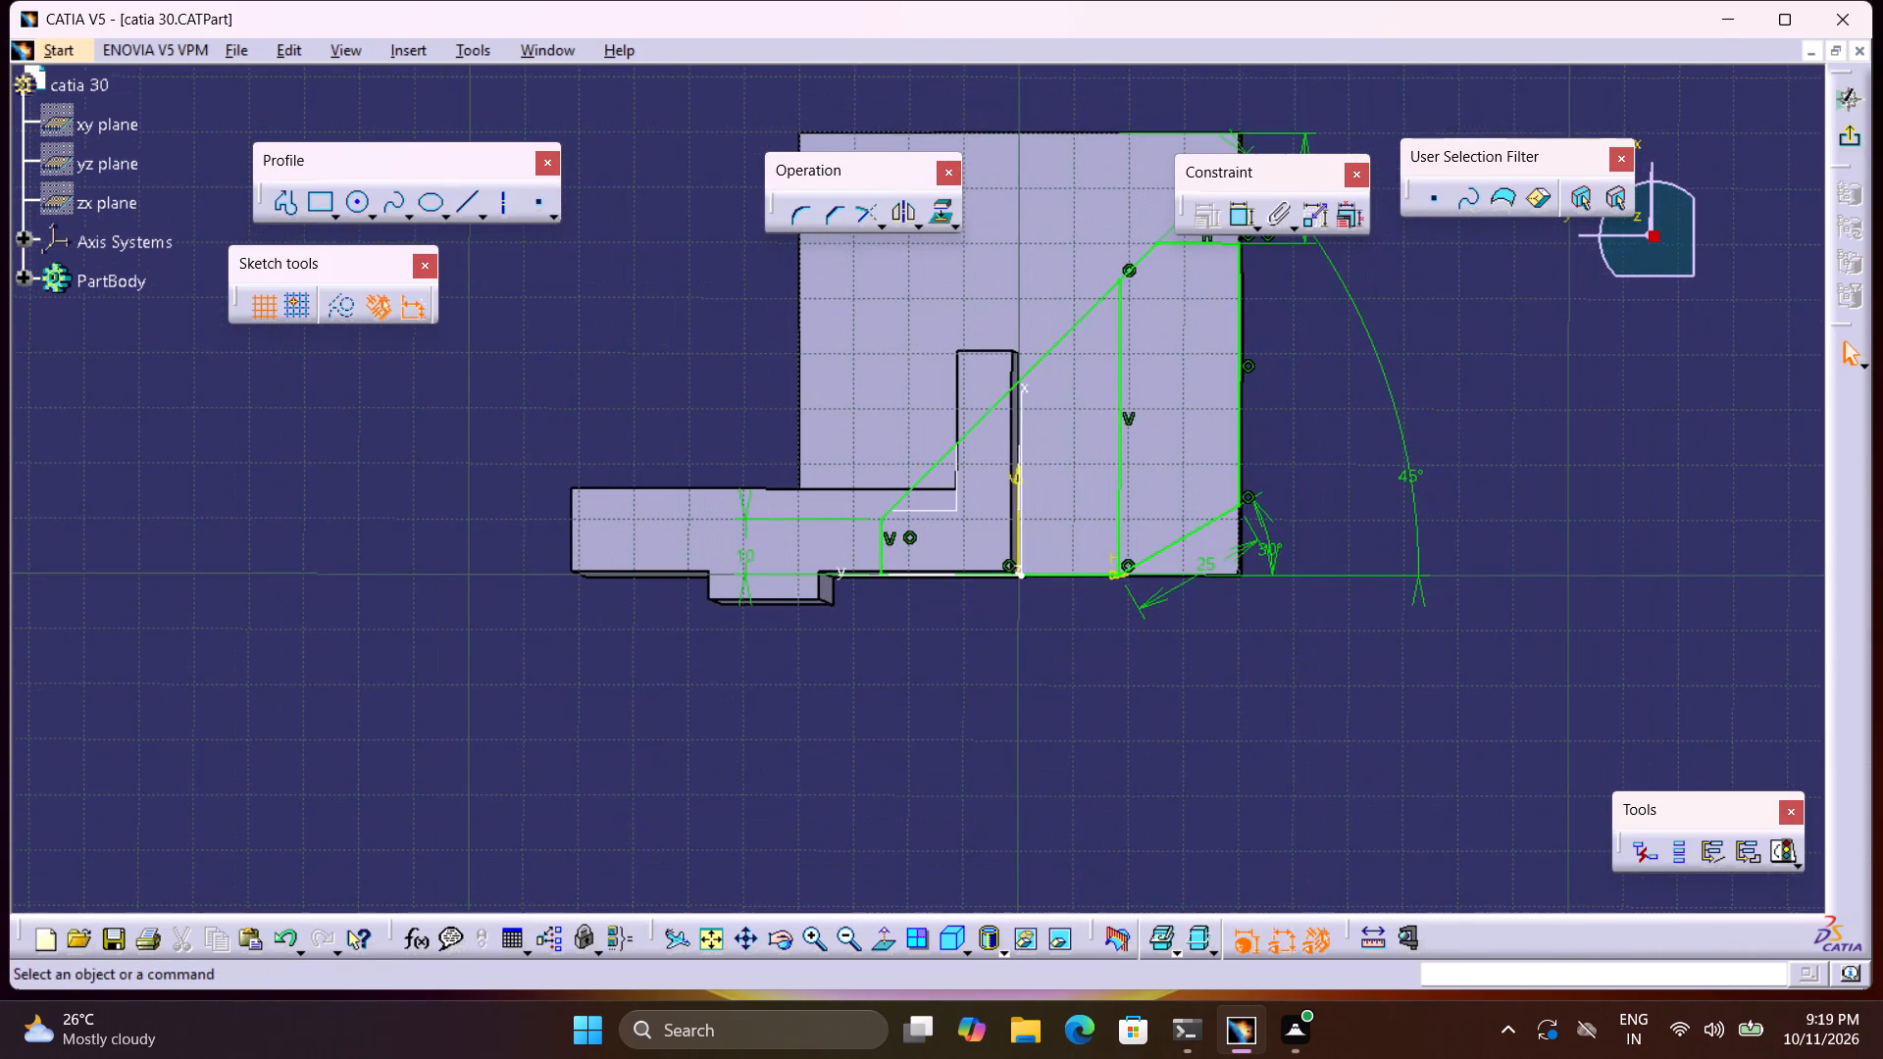
middle_drag(1213, 606, 1193, 573)
middle_drag(1303, 621, 1275, 615)
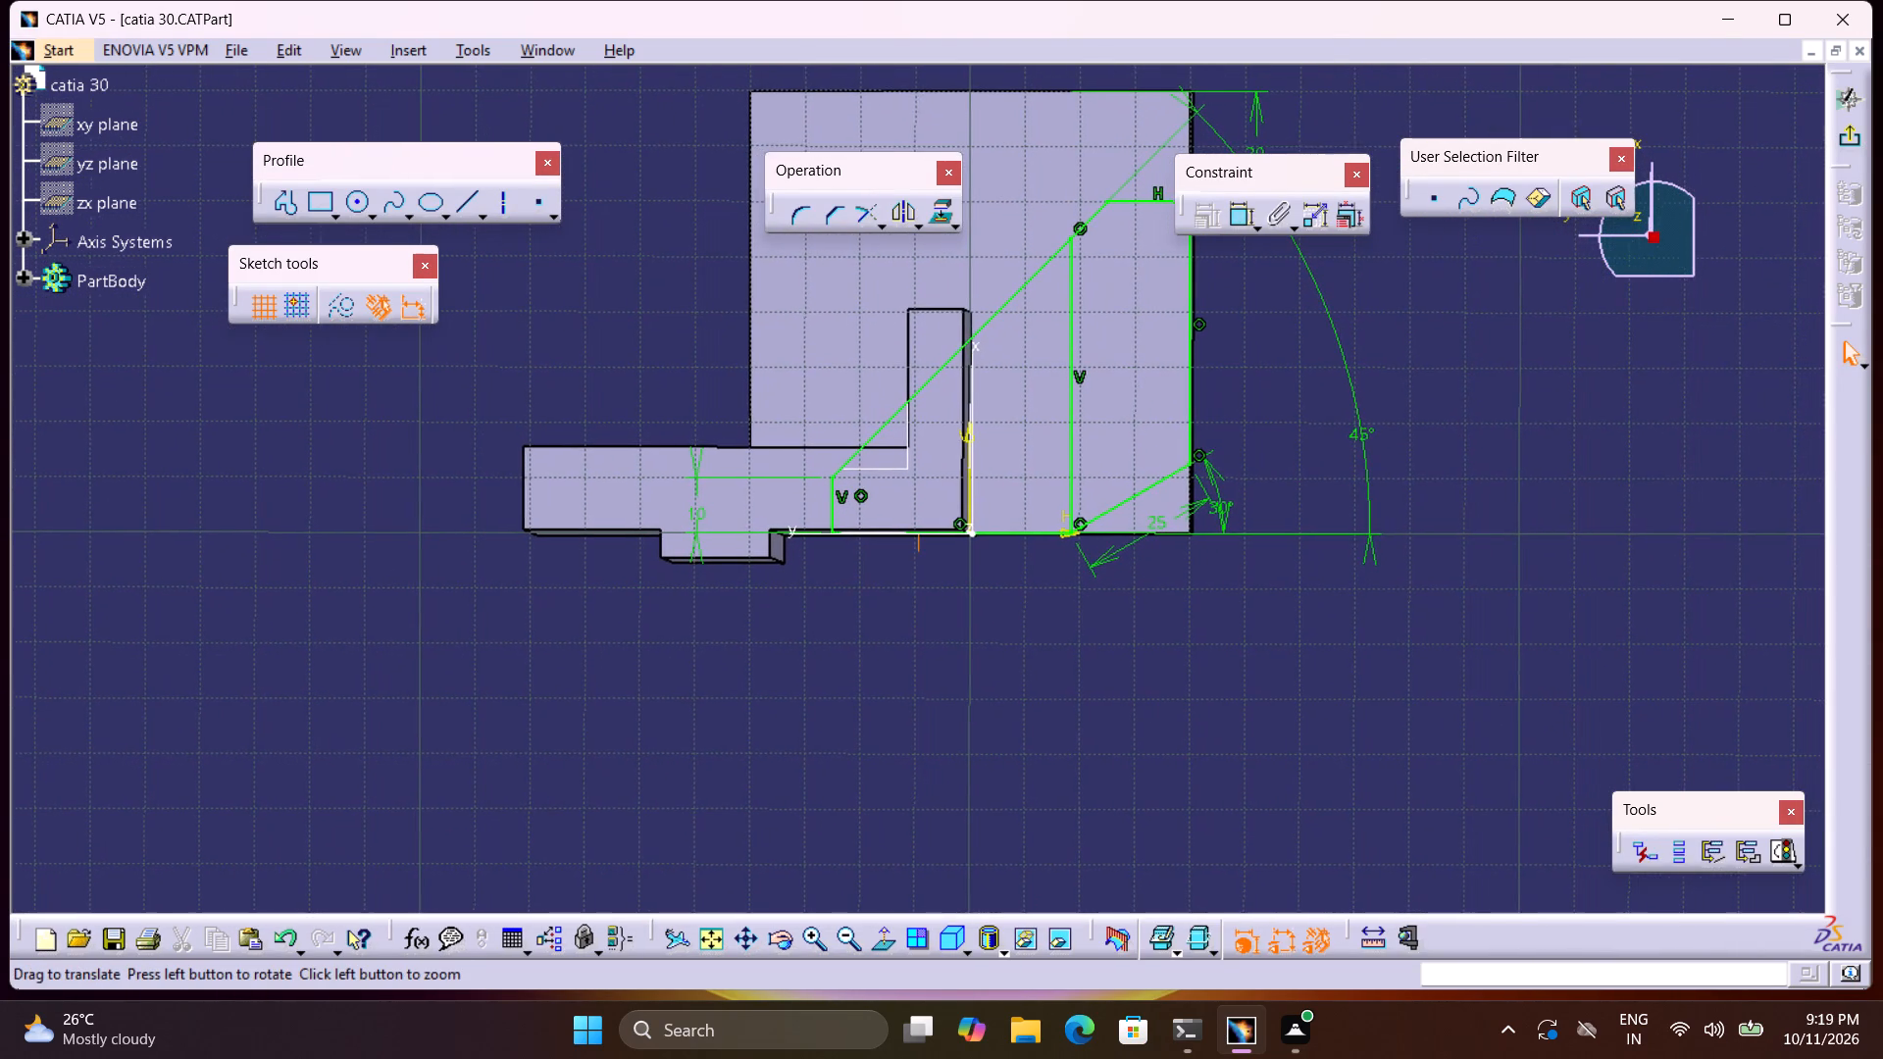
middle_drag(1275, 615, 1257, 558)
right_click(1273, 615)
middle_click(1256, 535)
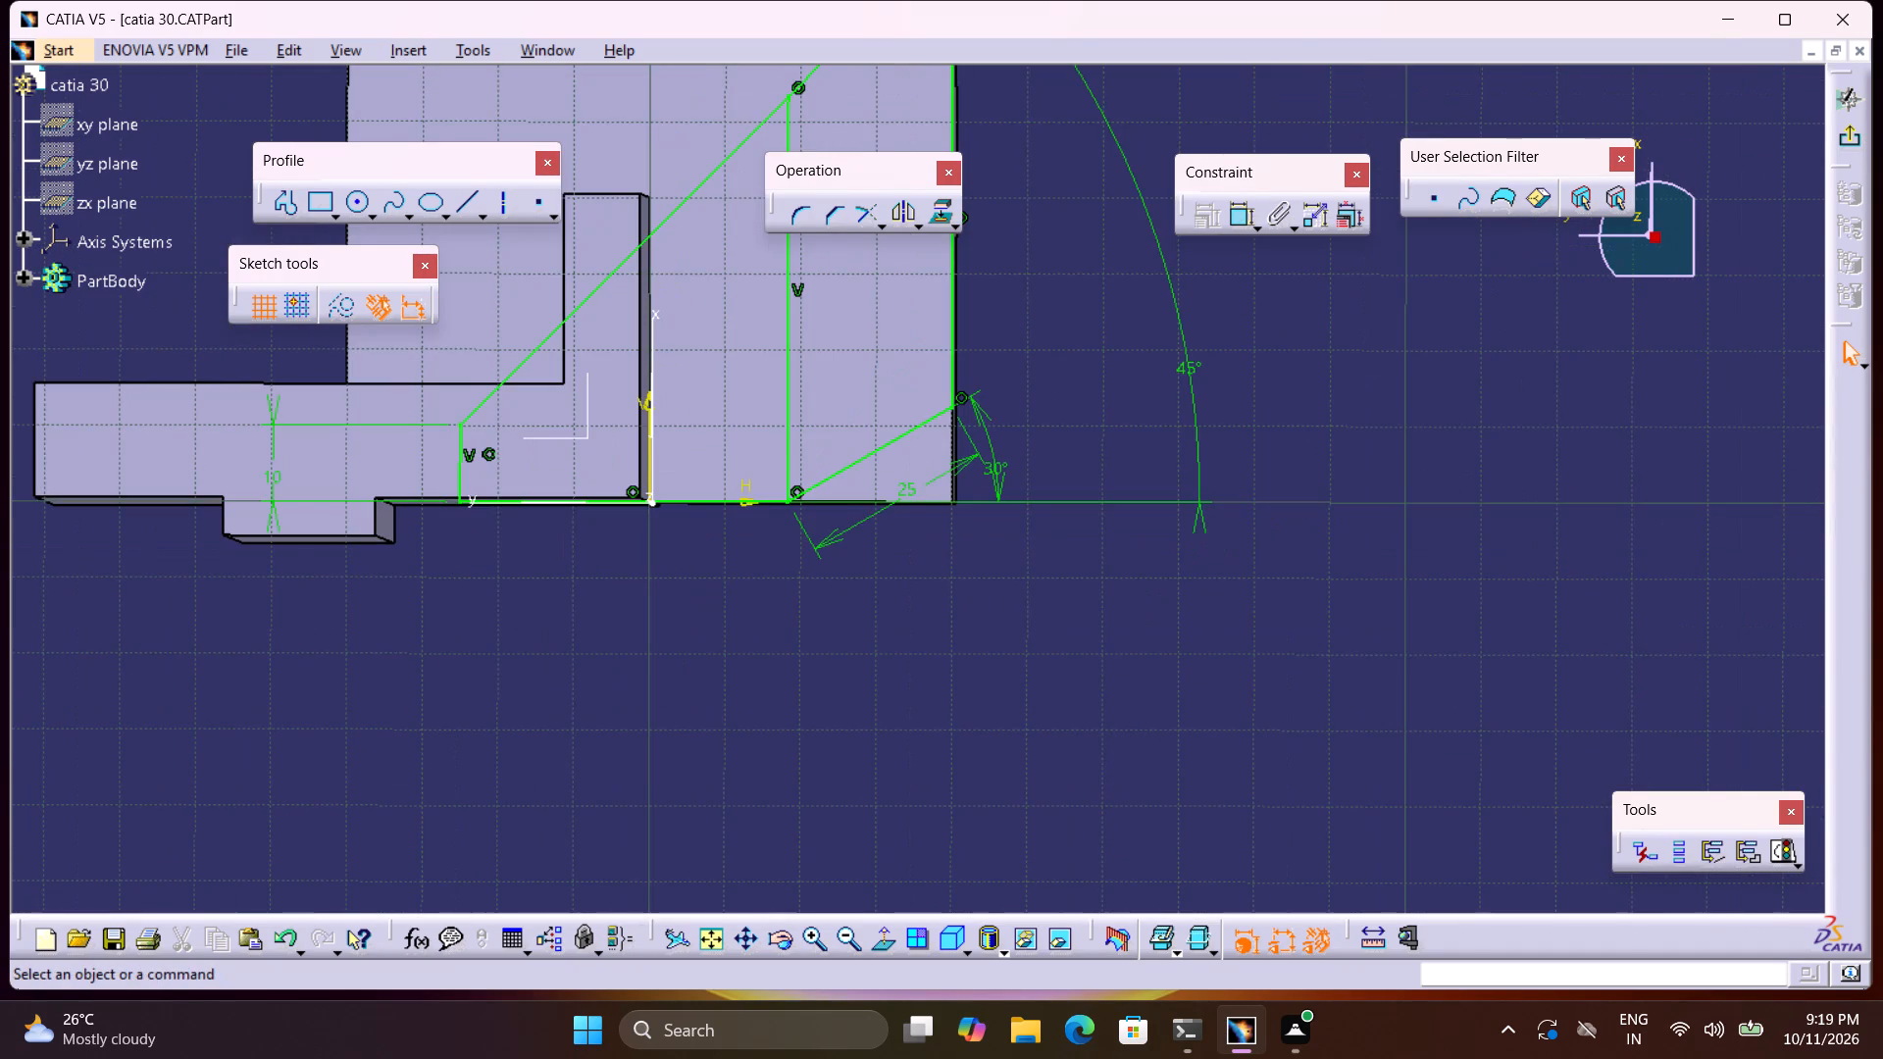
click(1832, 148)
click(1846, 141)
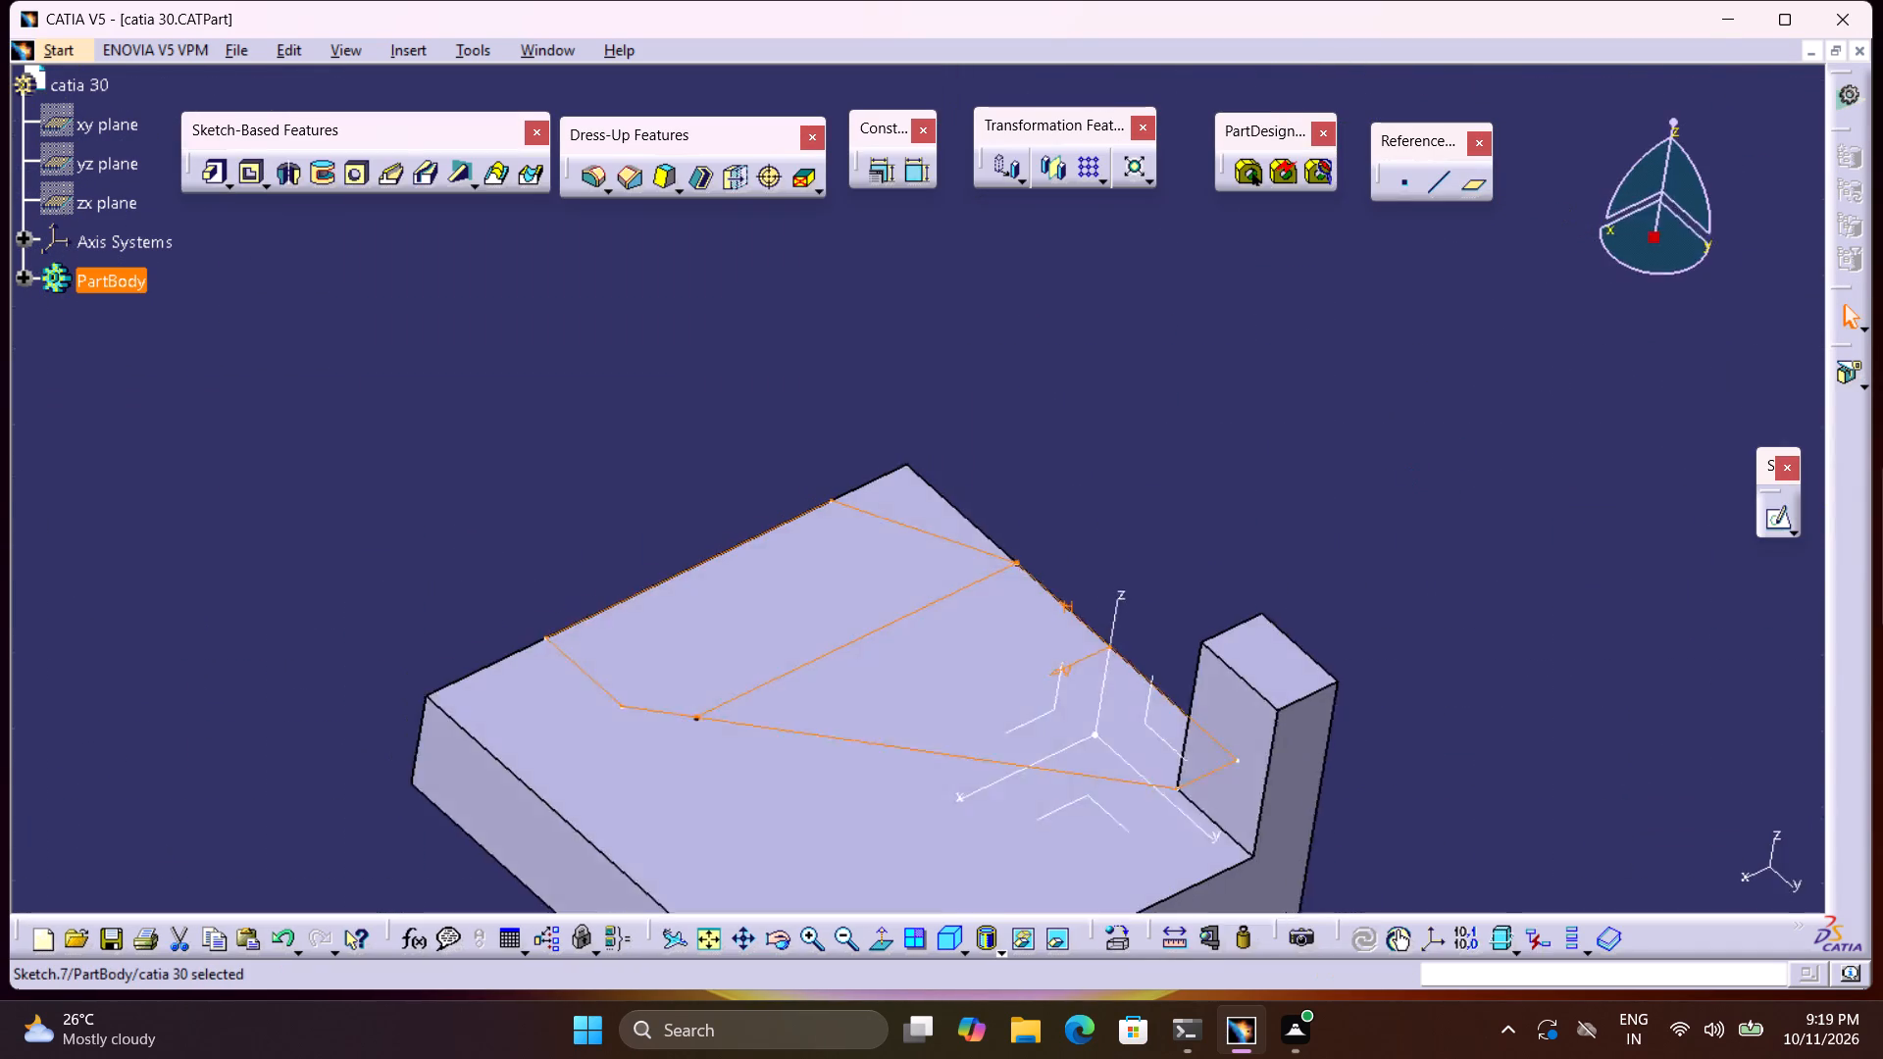
Reopen the top-face sketch, check its profile from both sides of the sketch plane, and exit it.
double_click(1025, 534)
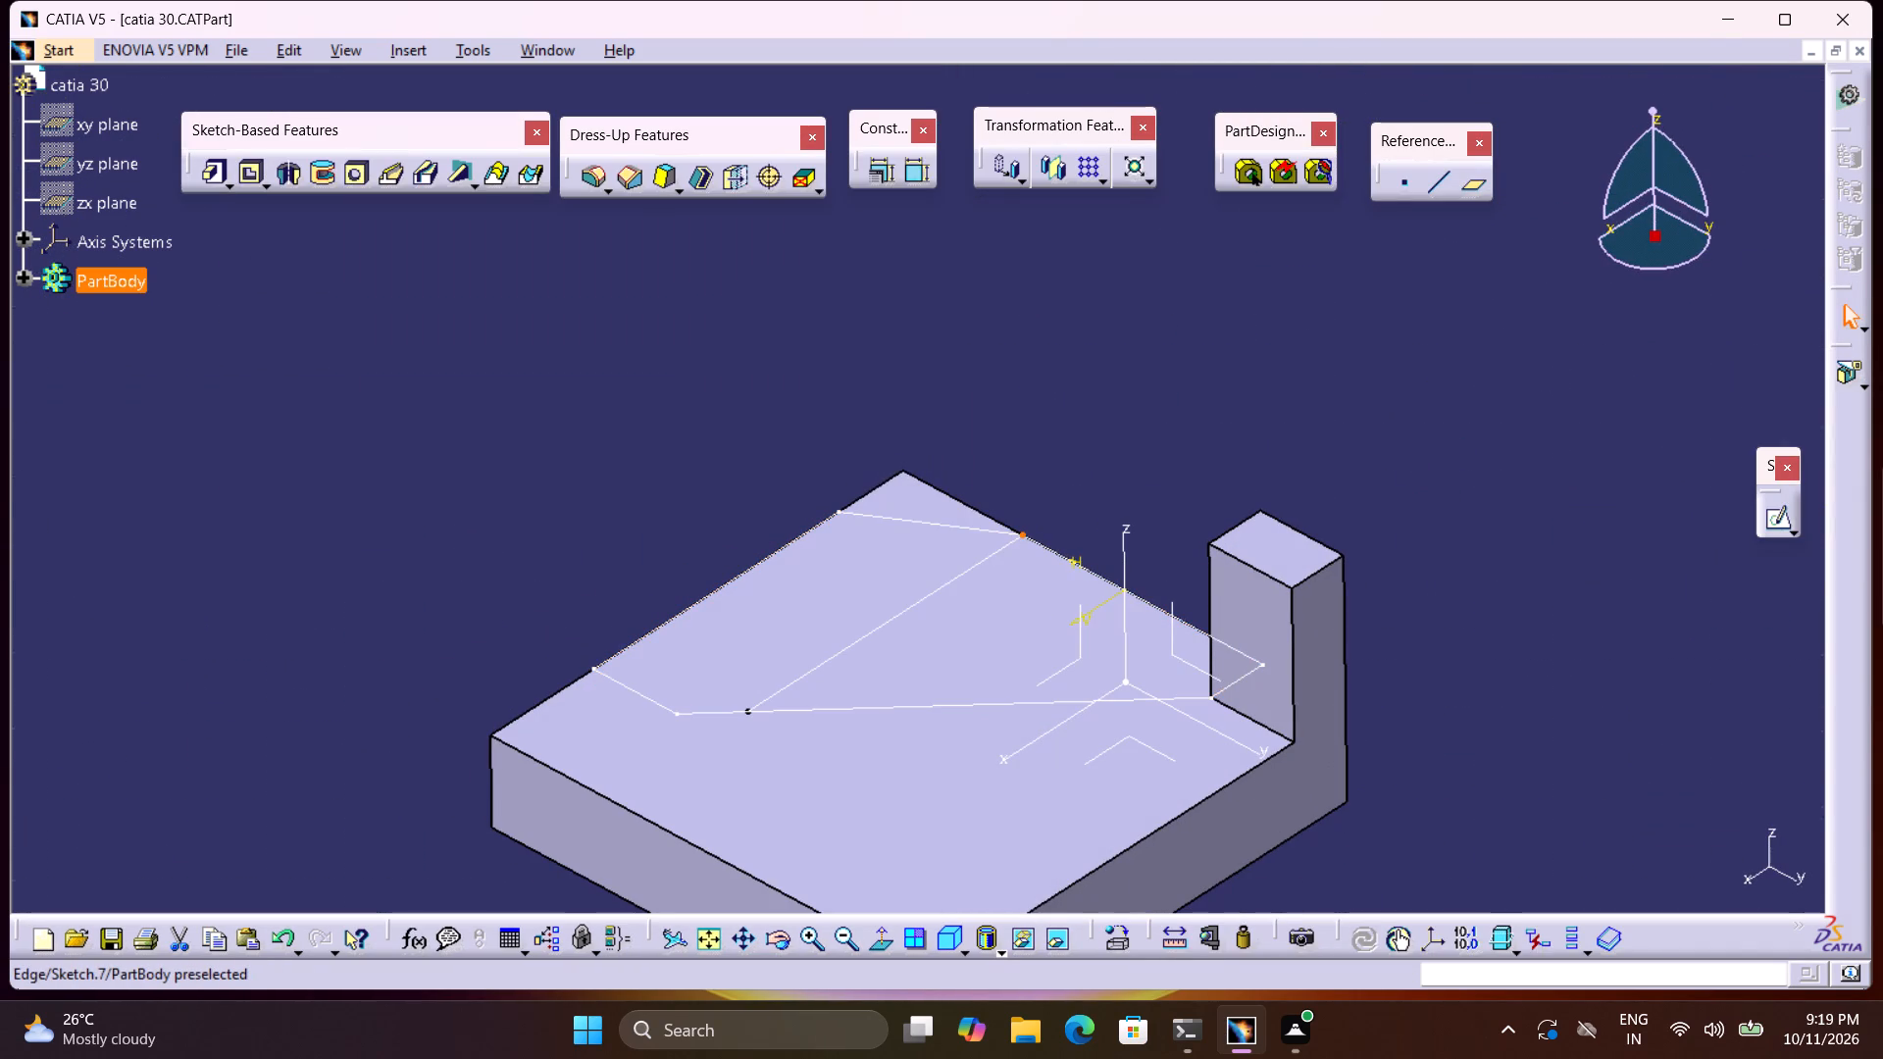
double_click(1018, 542)
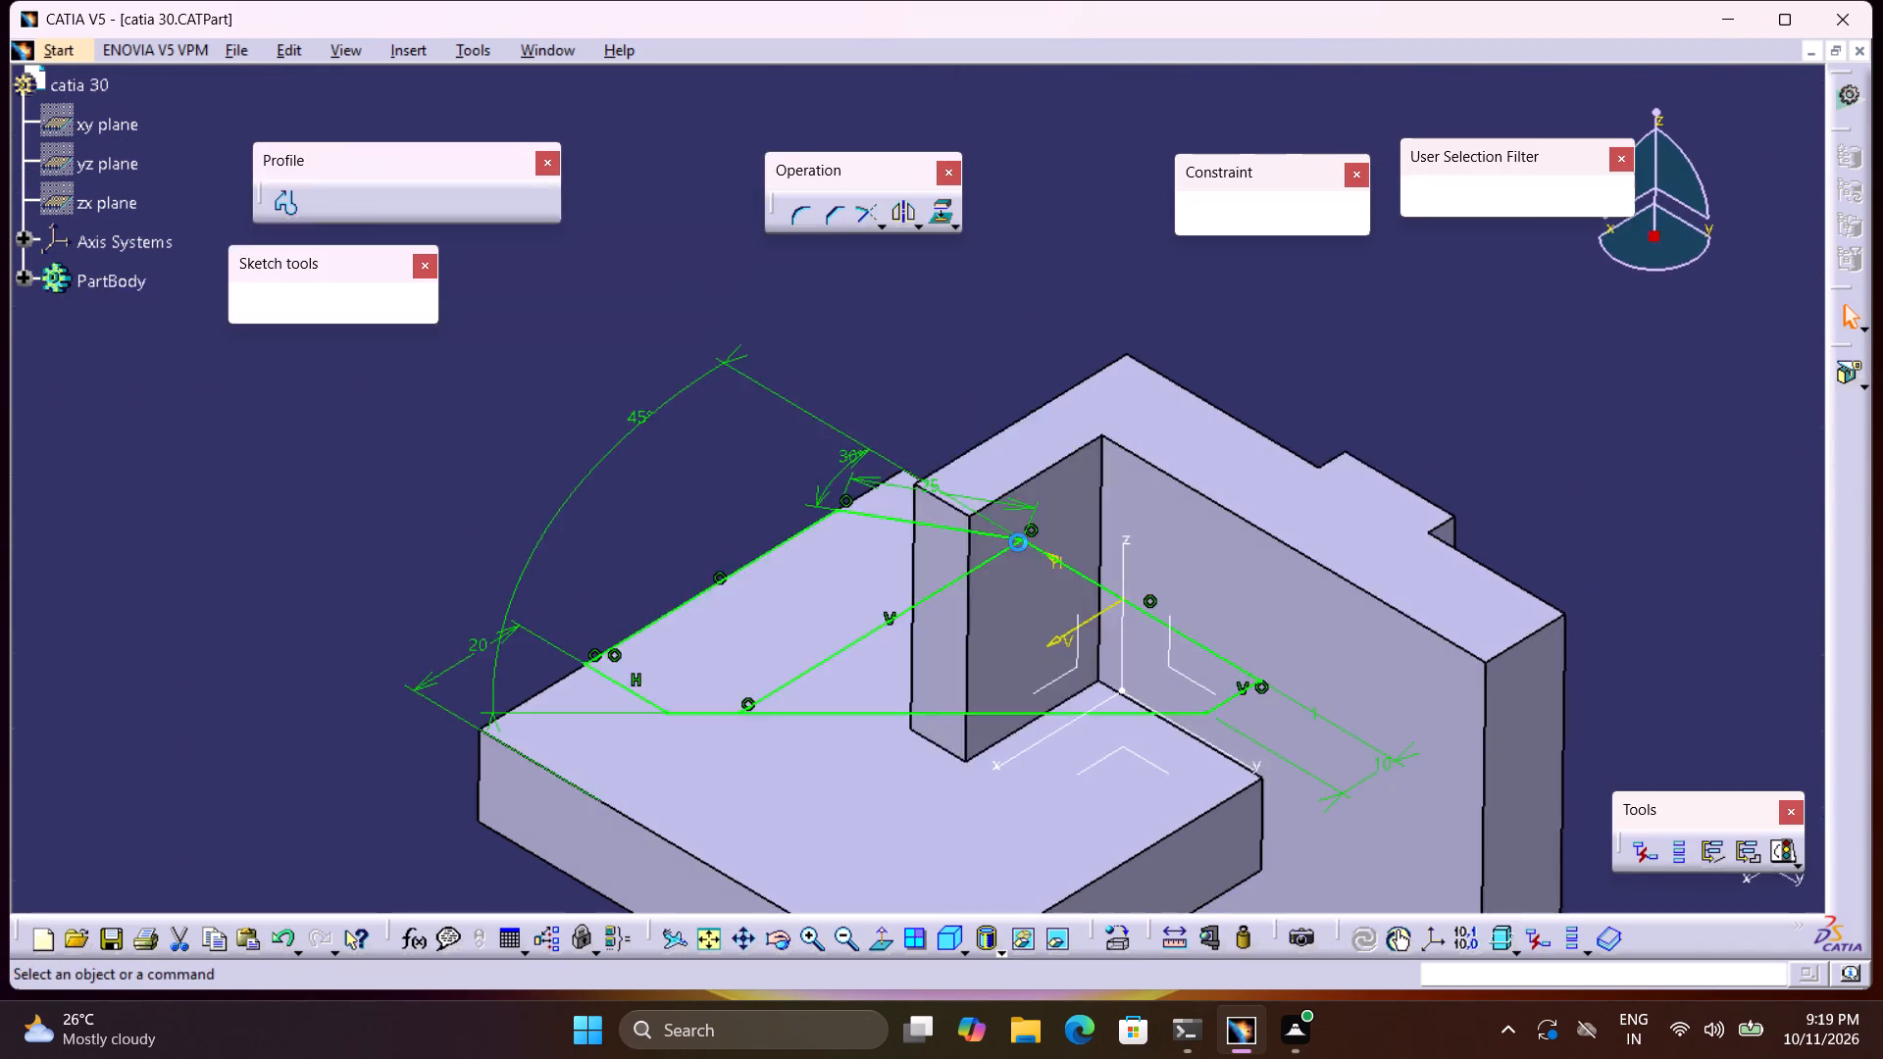
middle_drag(728, 564, 979, 713)
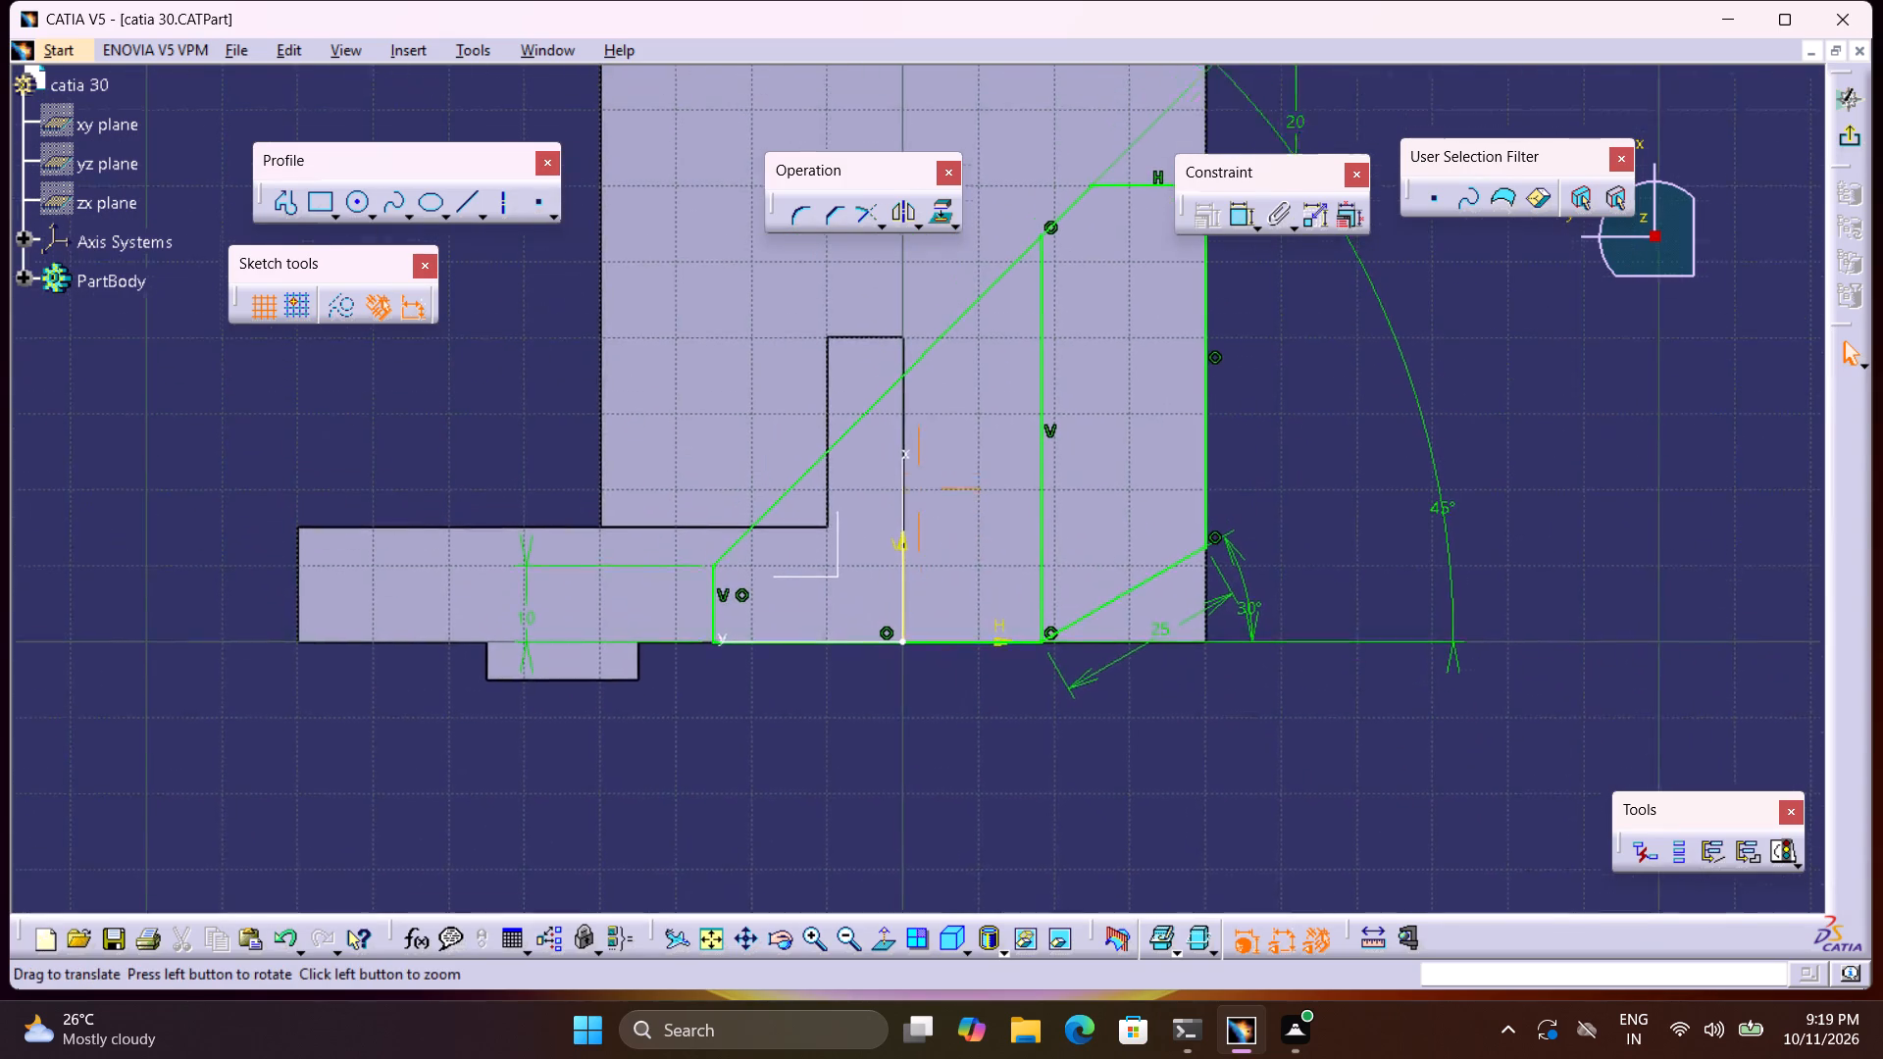
middle_drag(979, 713, 968, 741)
click(880, 935)
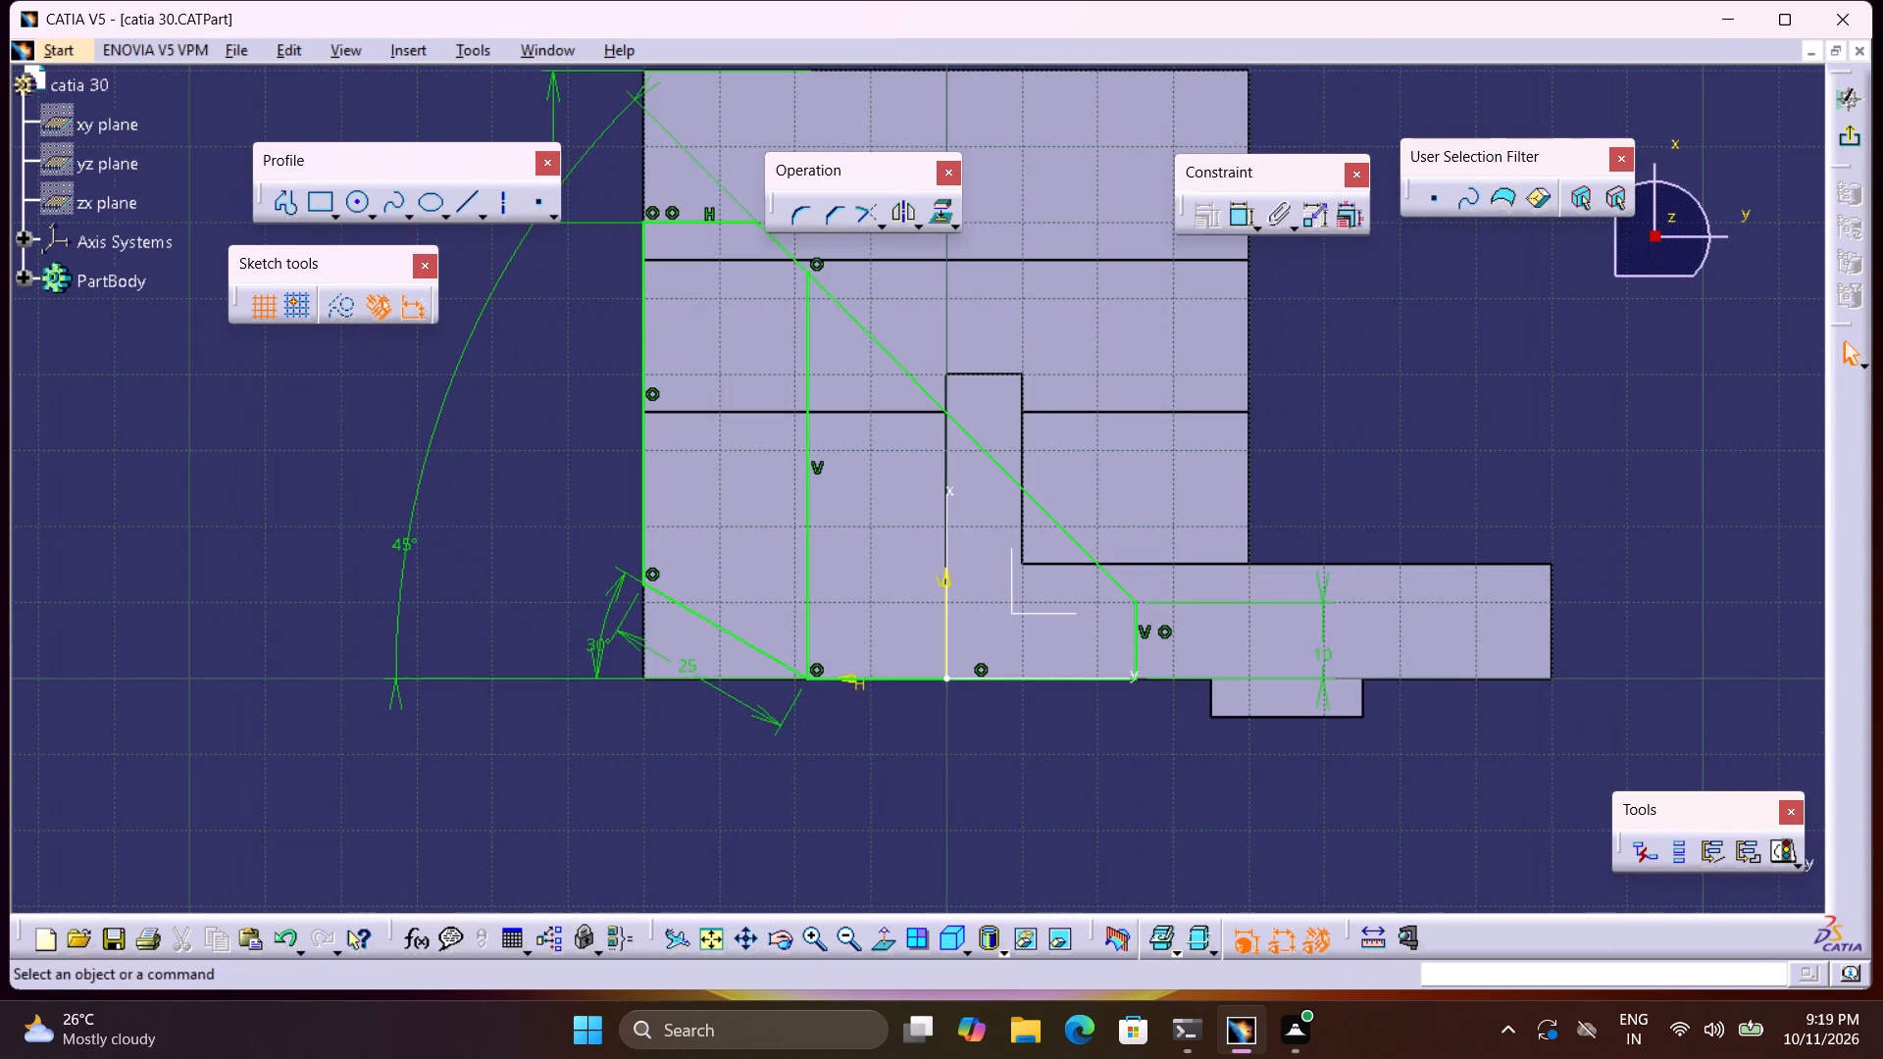
click(889, 924)
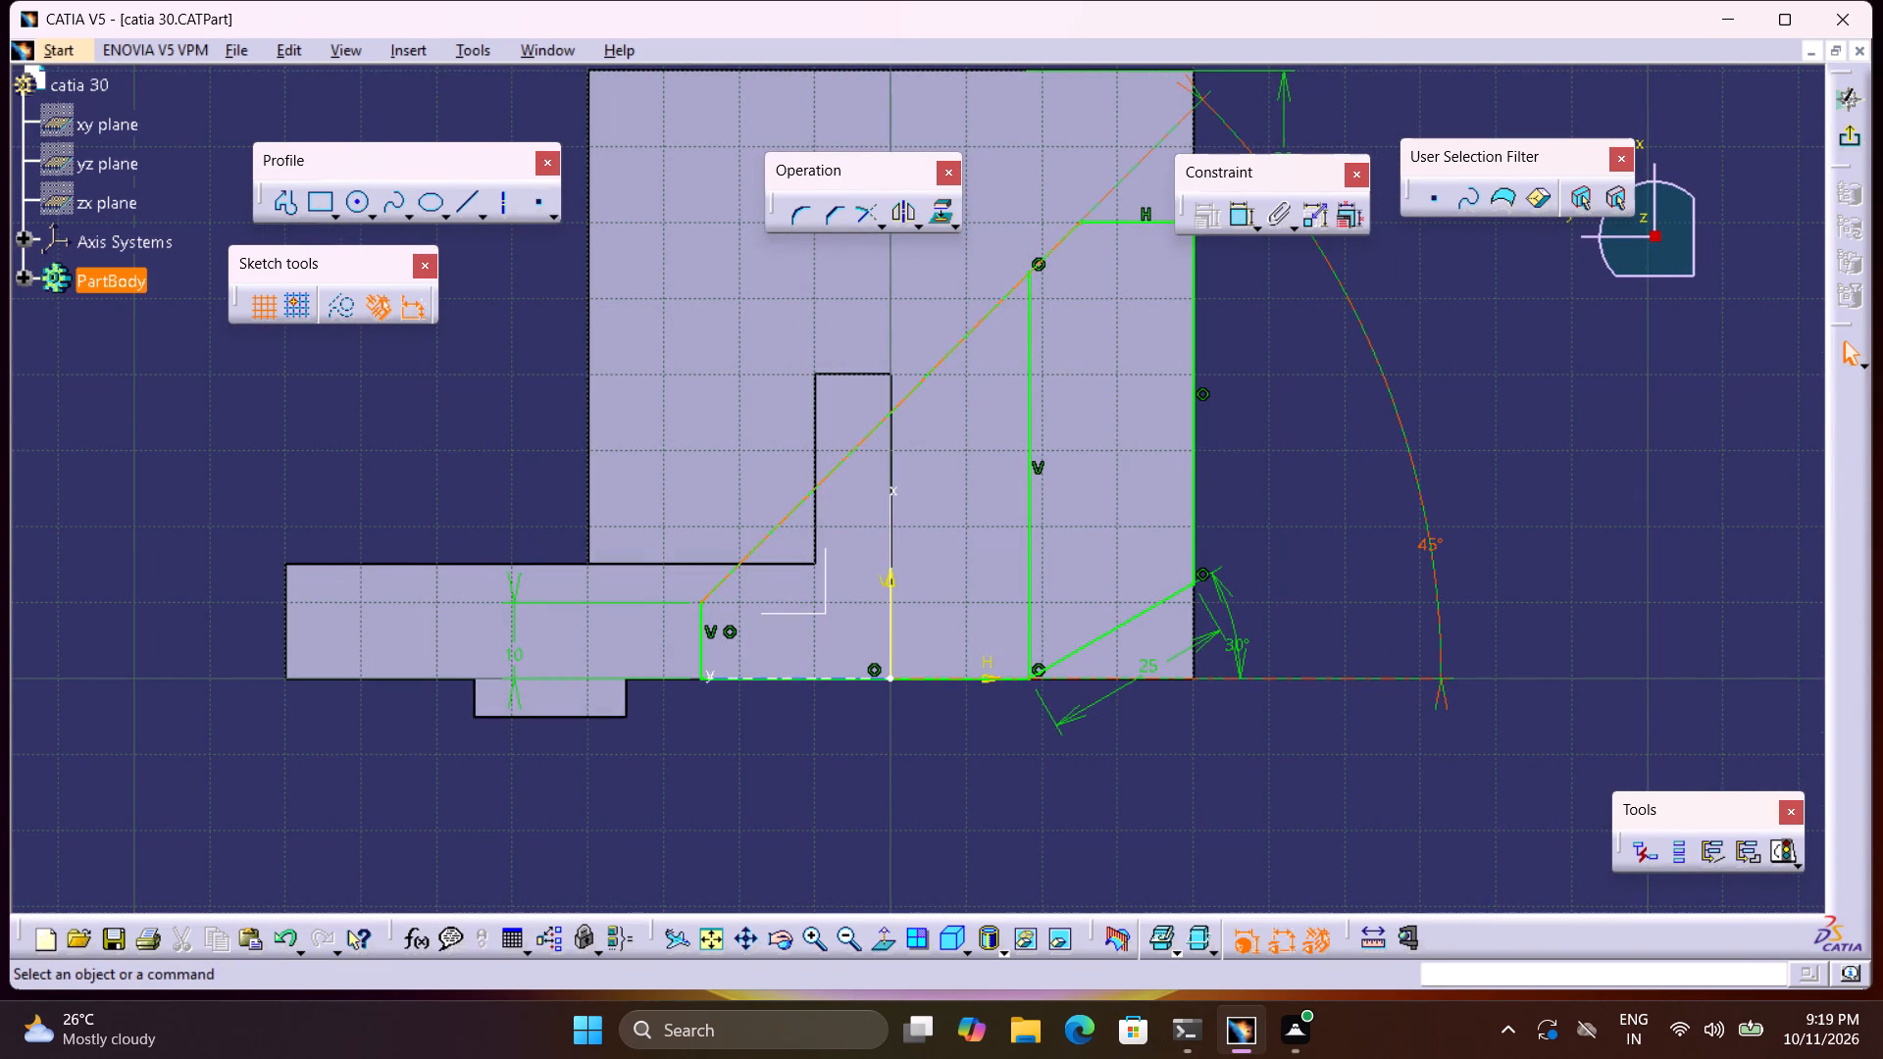
click(1853, 138)
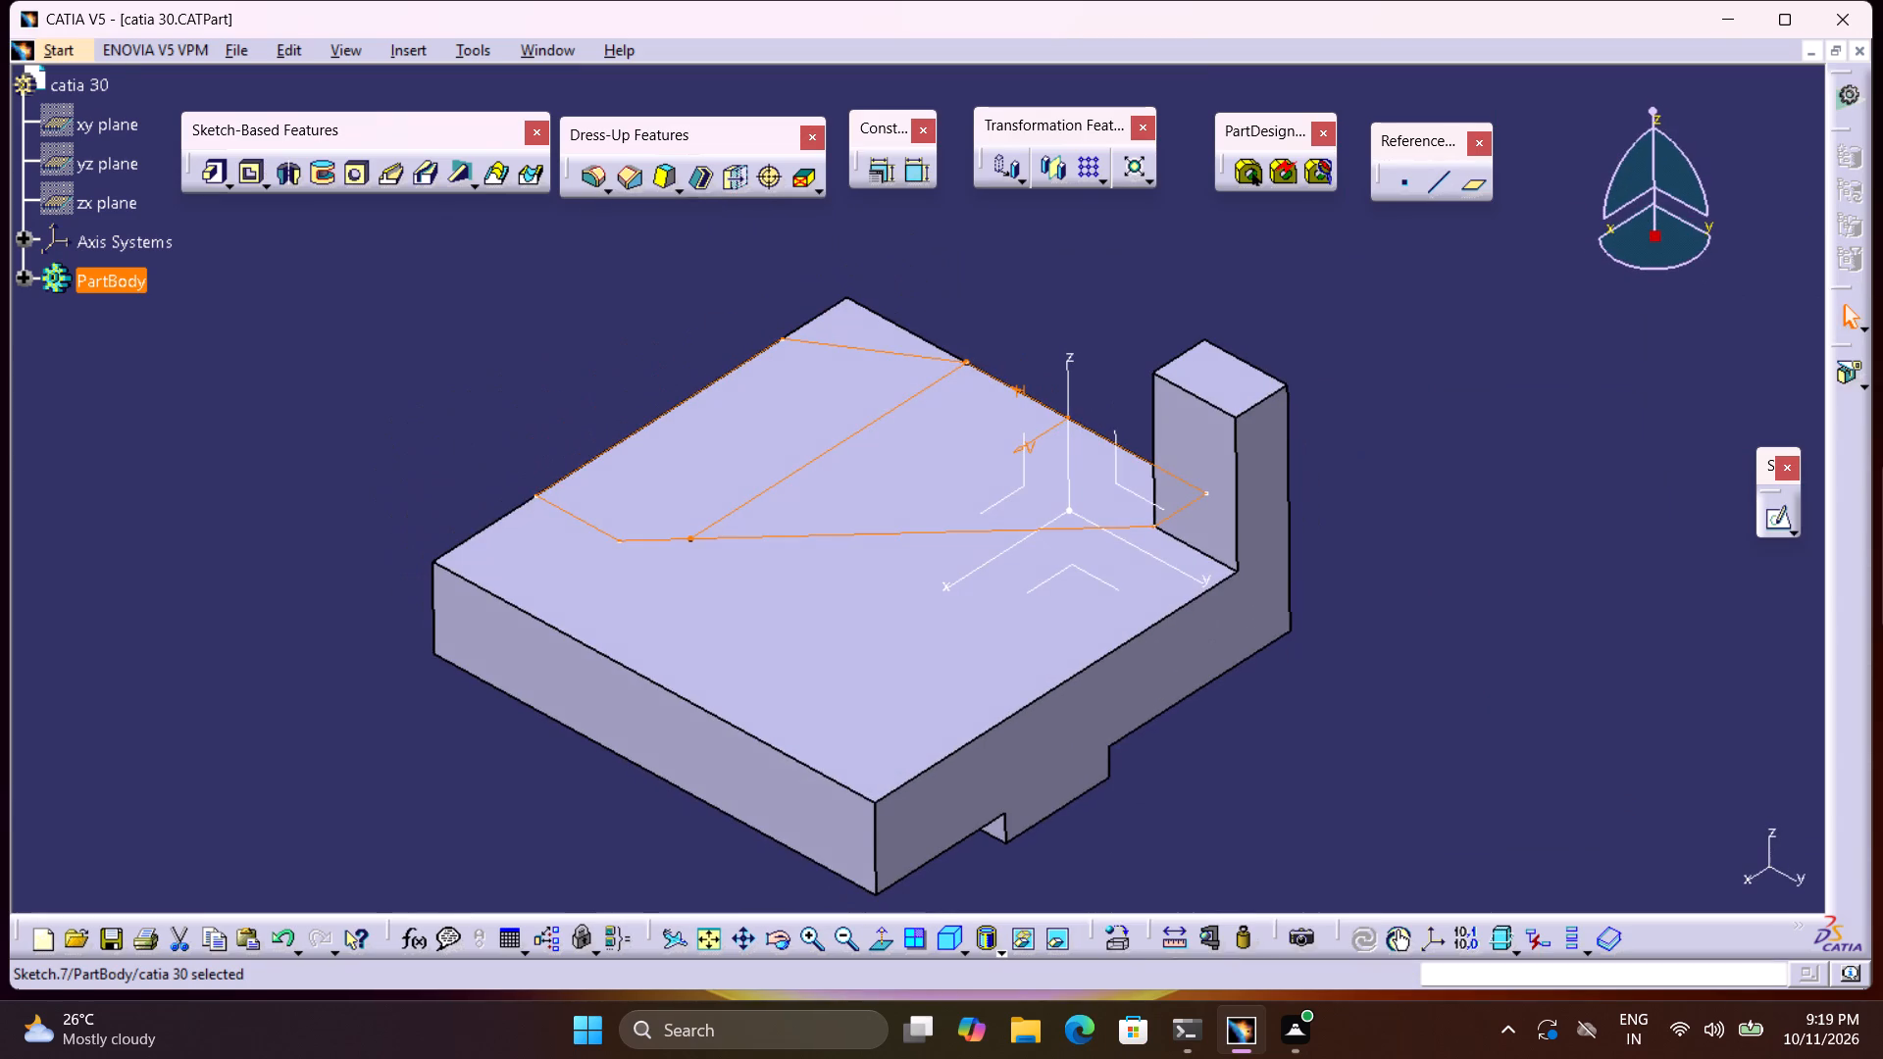
Expand PartBody, open Sketch.7 for editing, and inspect how its profile sits on the base from several angles.
click(28, 274)
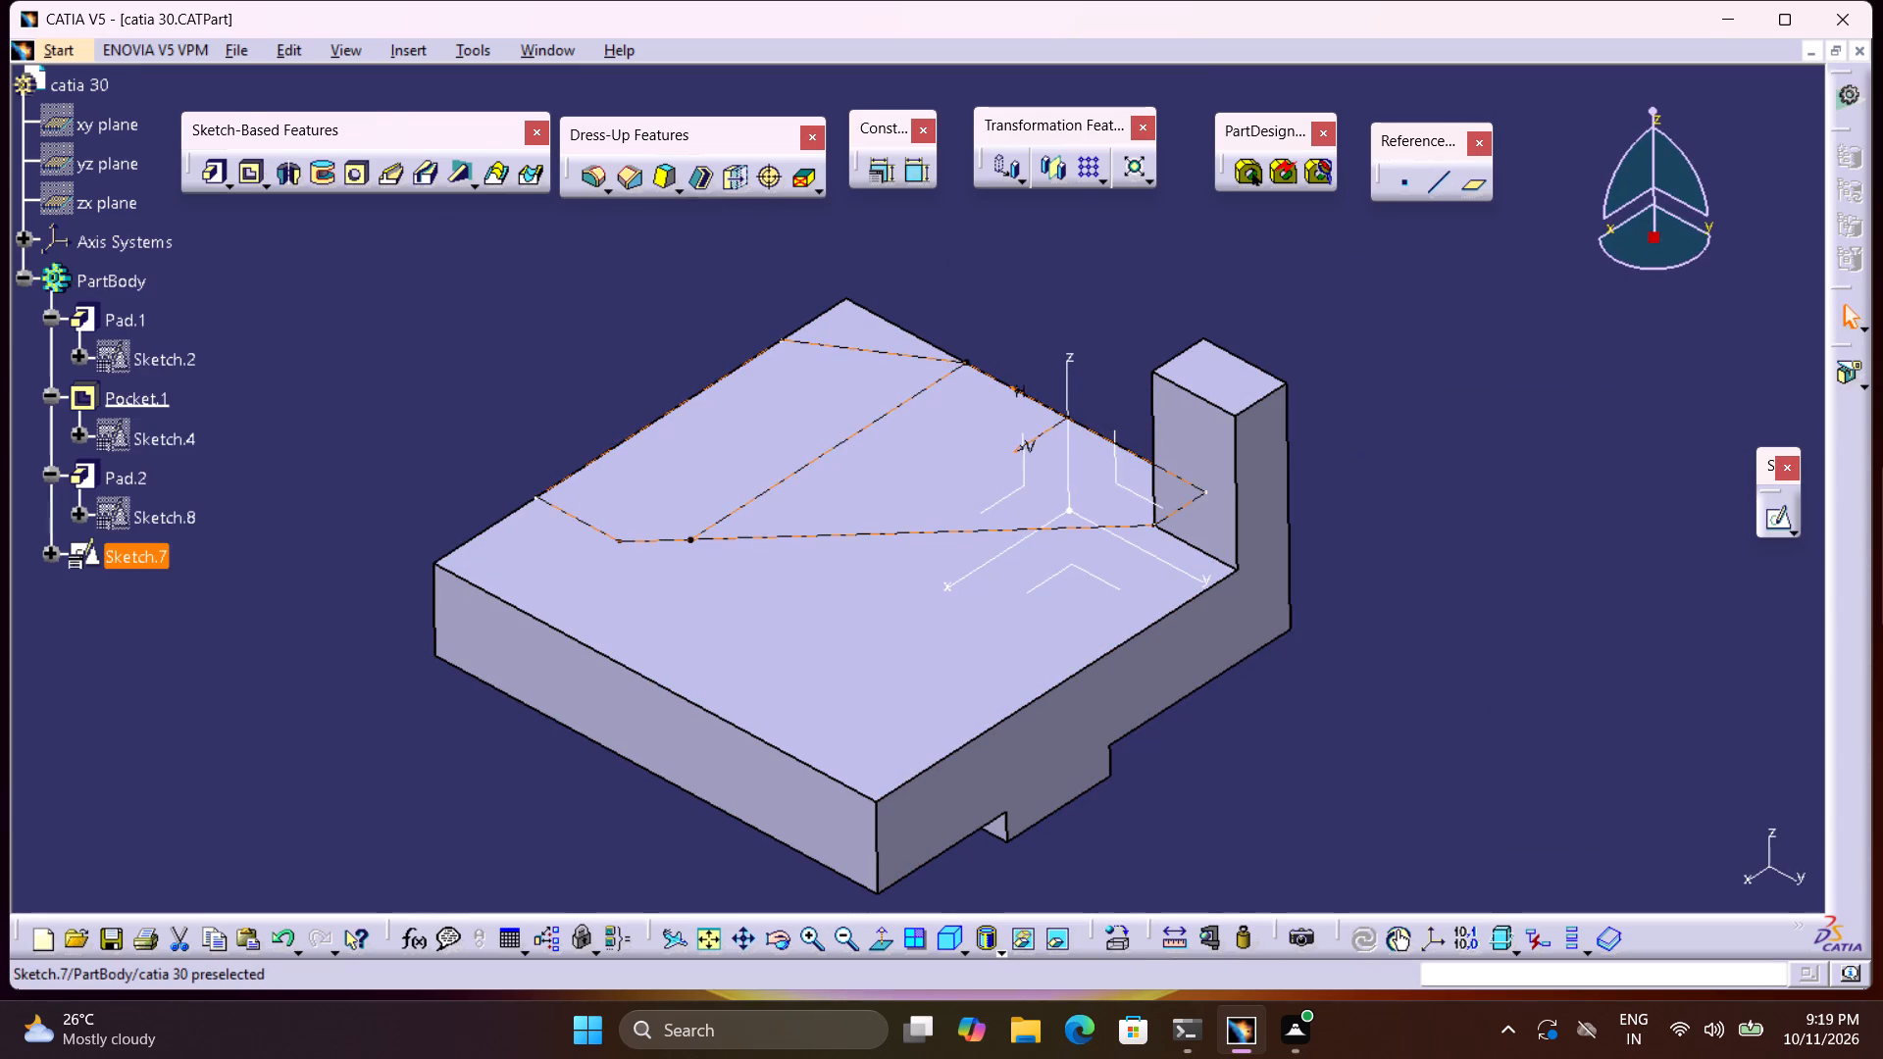
double_click(137, 560)
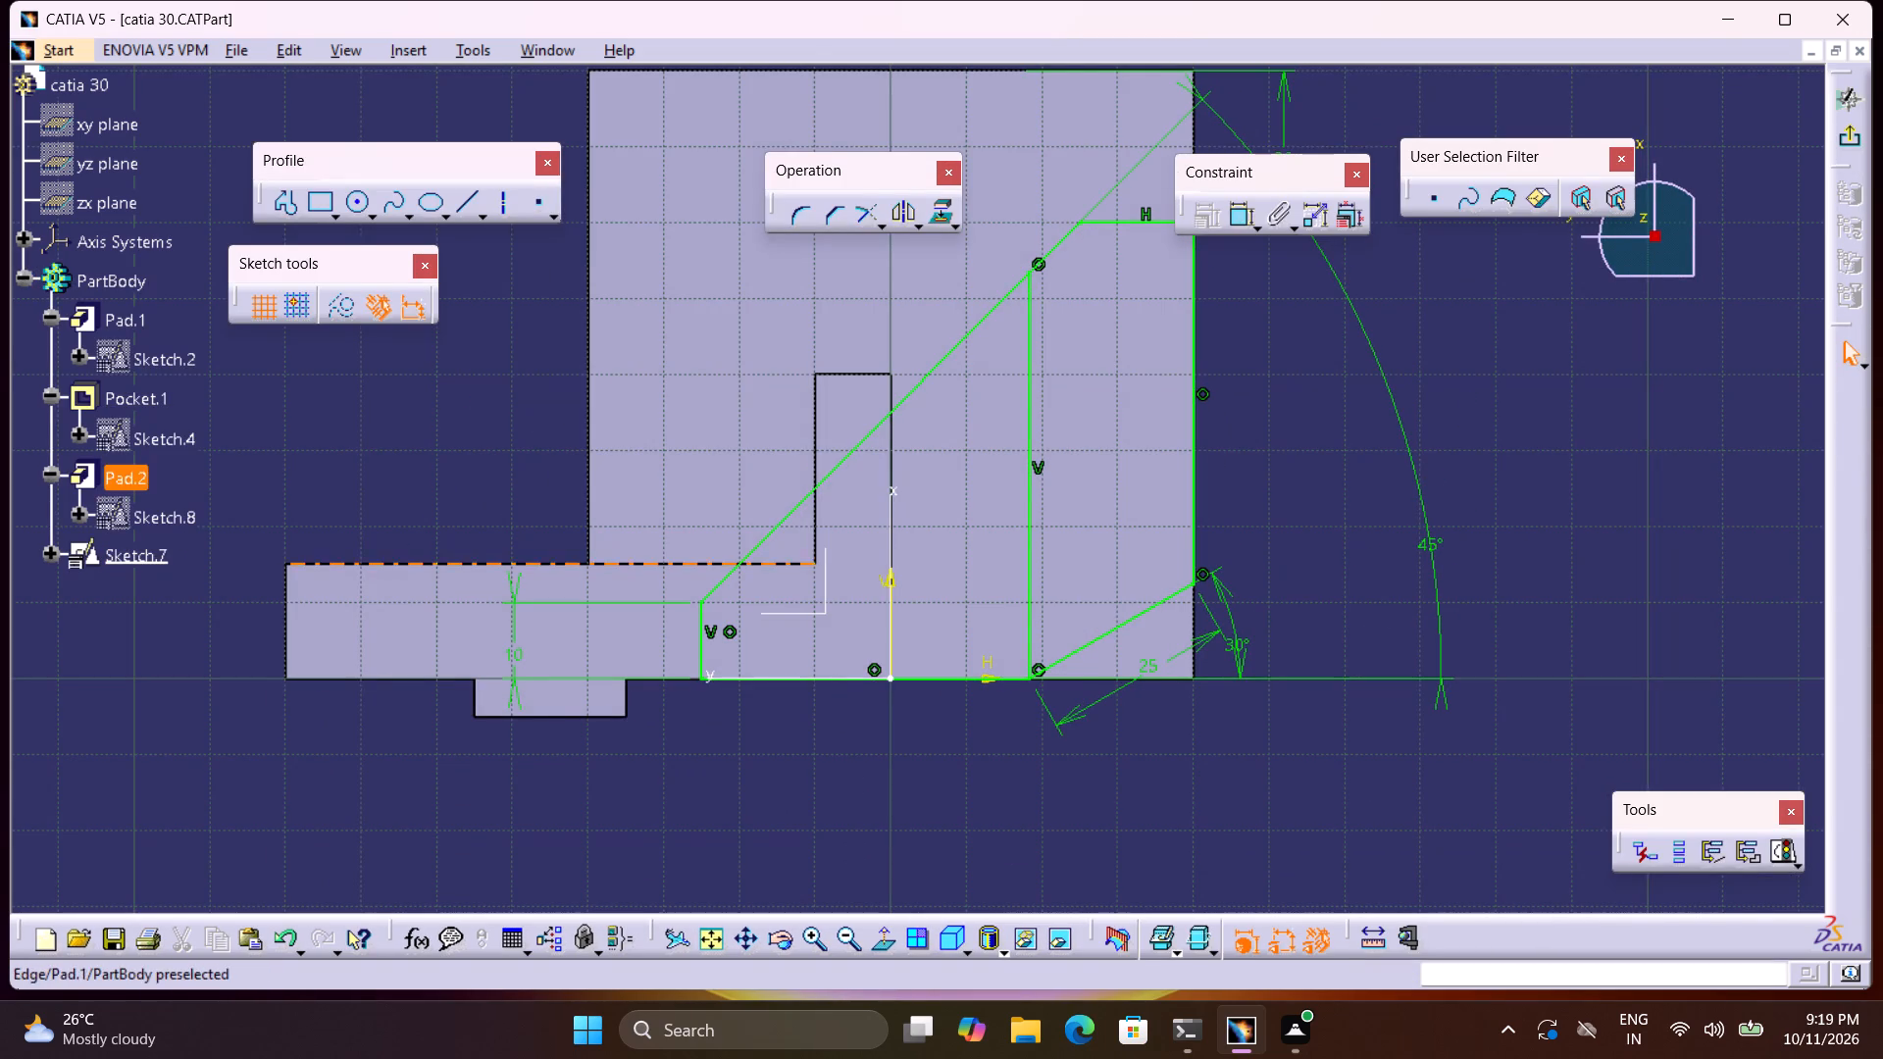
middle_drag(785, 513, 548, 299)
right_drag(747, 476, 548, 299)
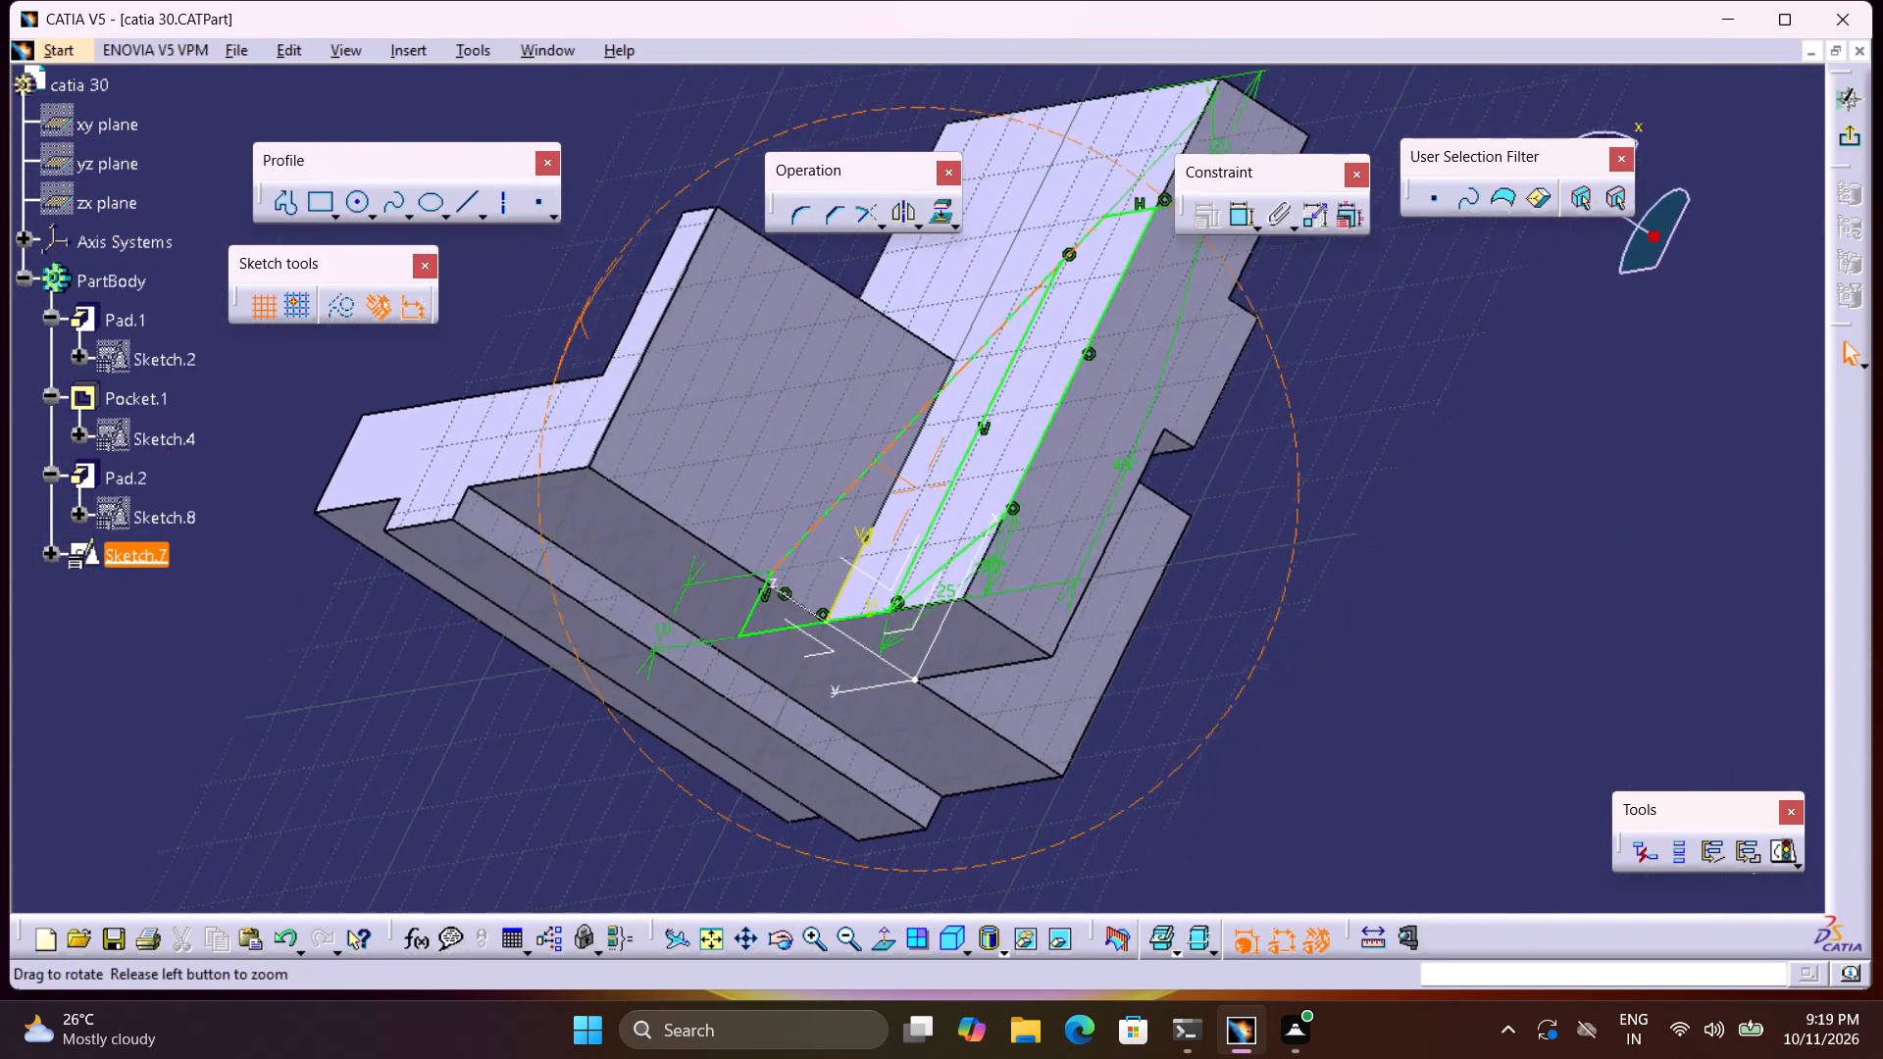
middle_drag(548, 299, 1219, 547)
right_drag(548, 299, 1219, 547)
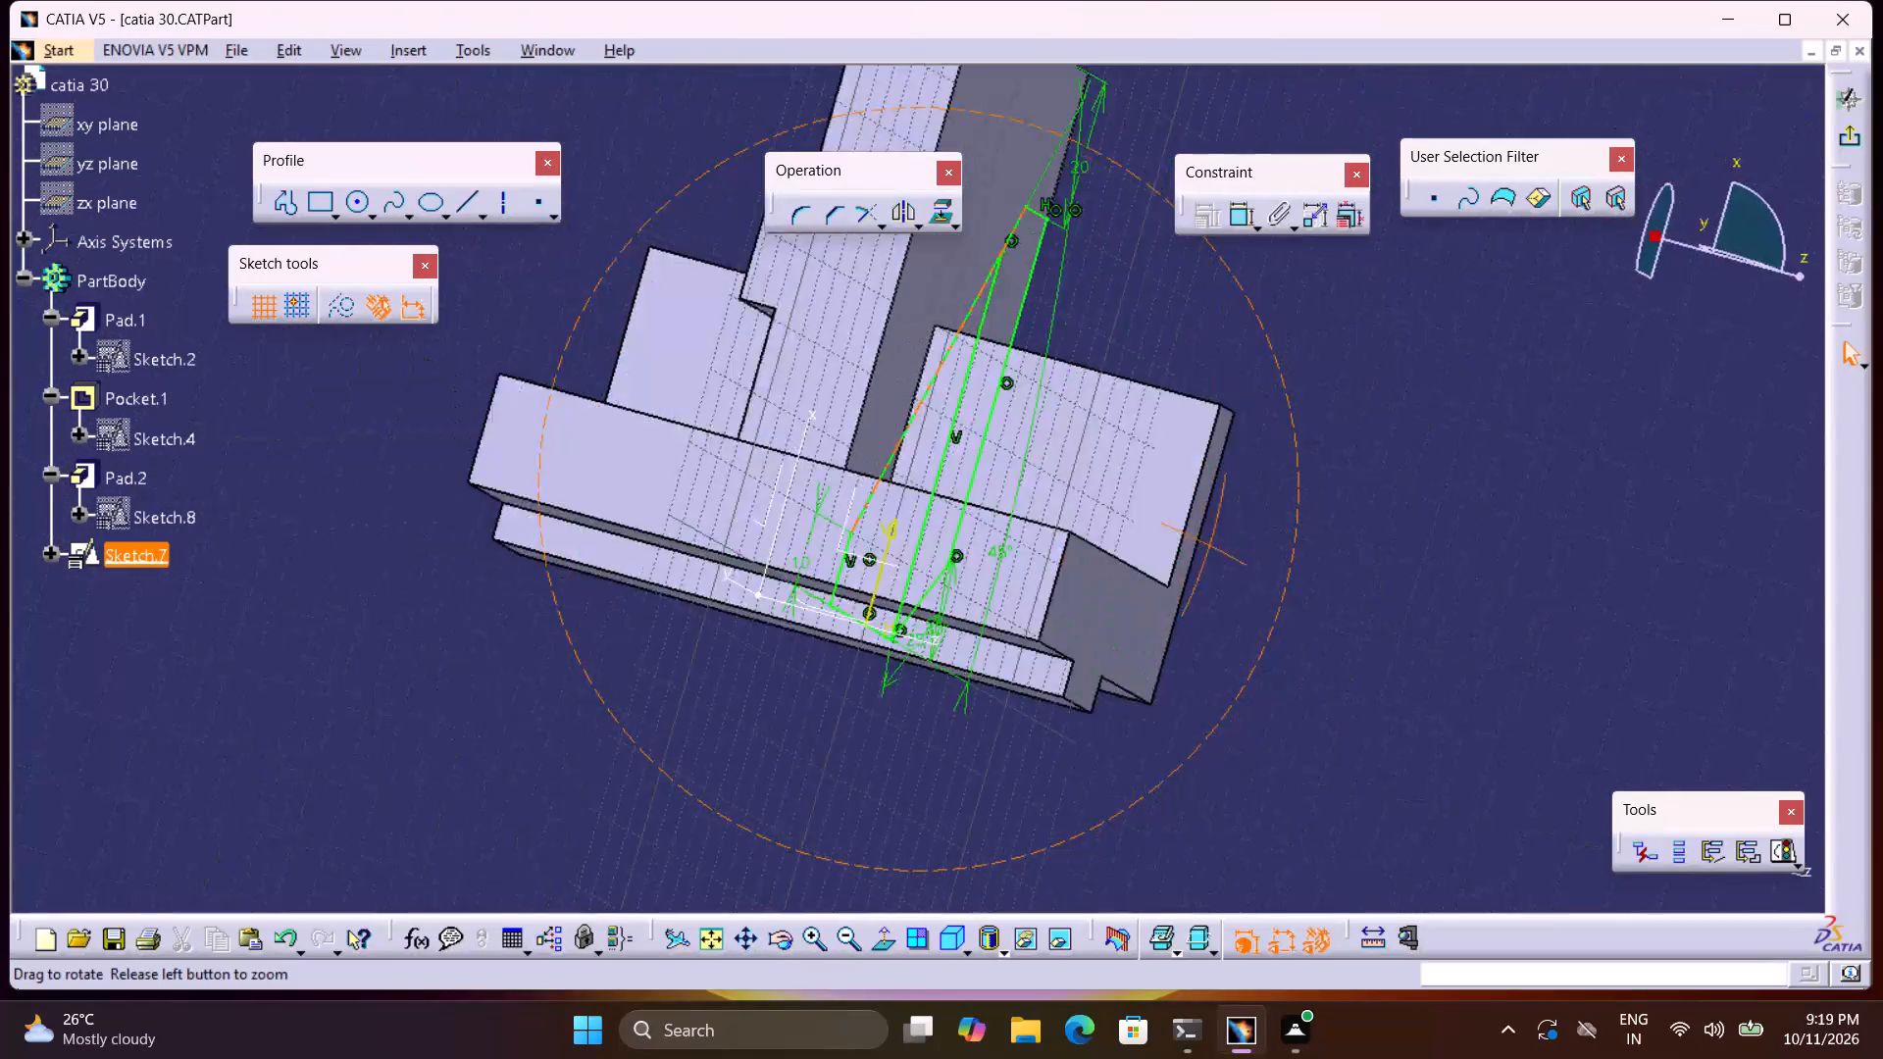
middle_drag(1219, 547, 890, 287)
right_drag(1219, 547, 890, 287)
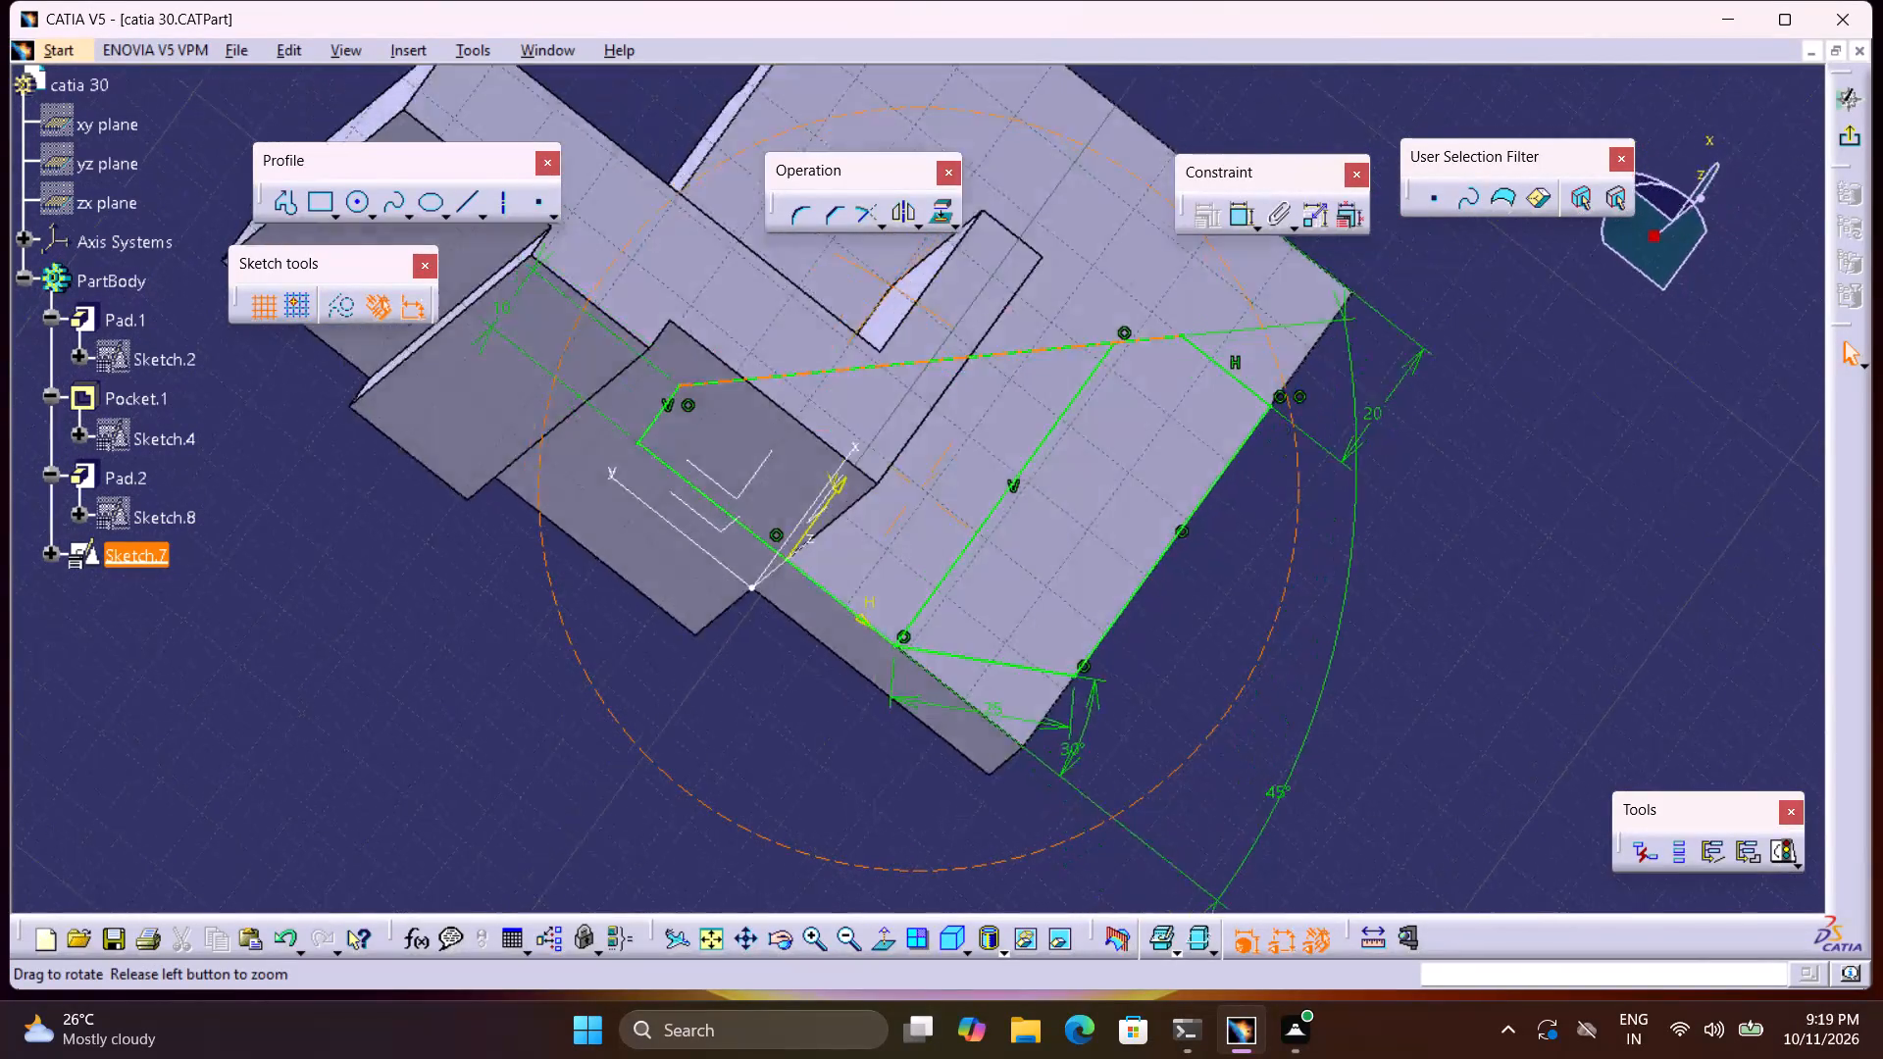
middle_drag(890, 287, 539, 405)
right_drag(890, 287, 539, 405)
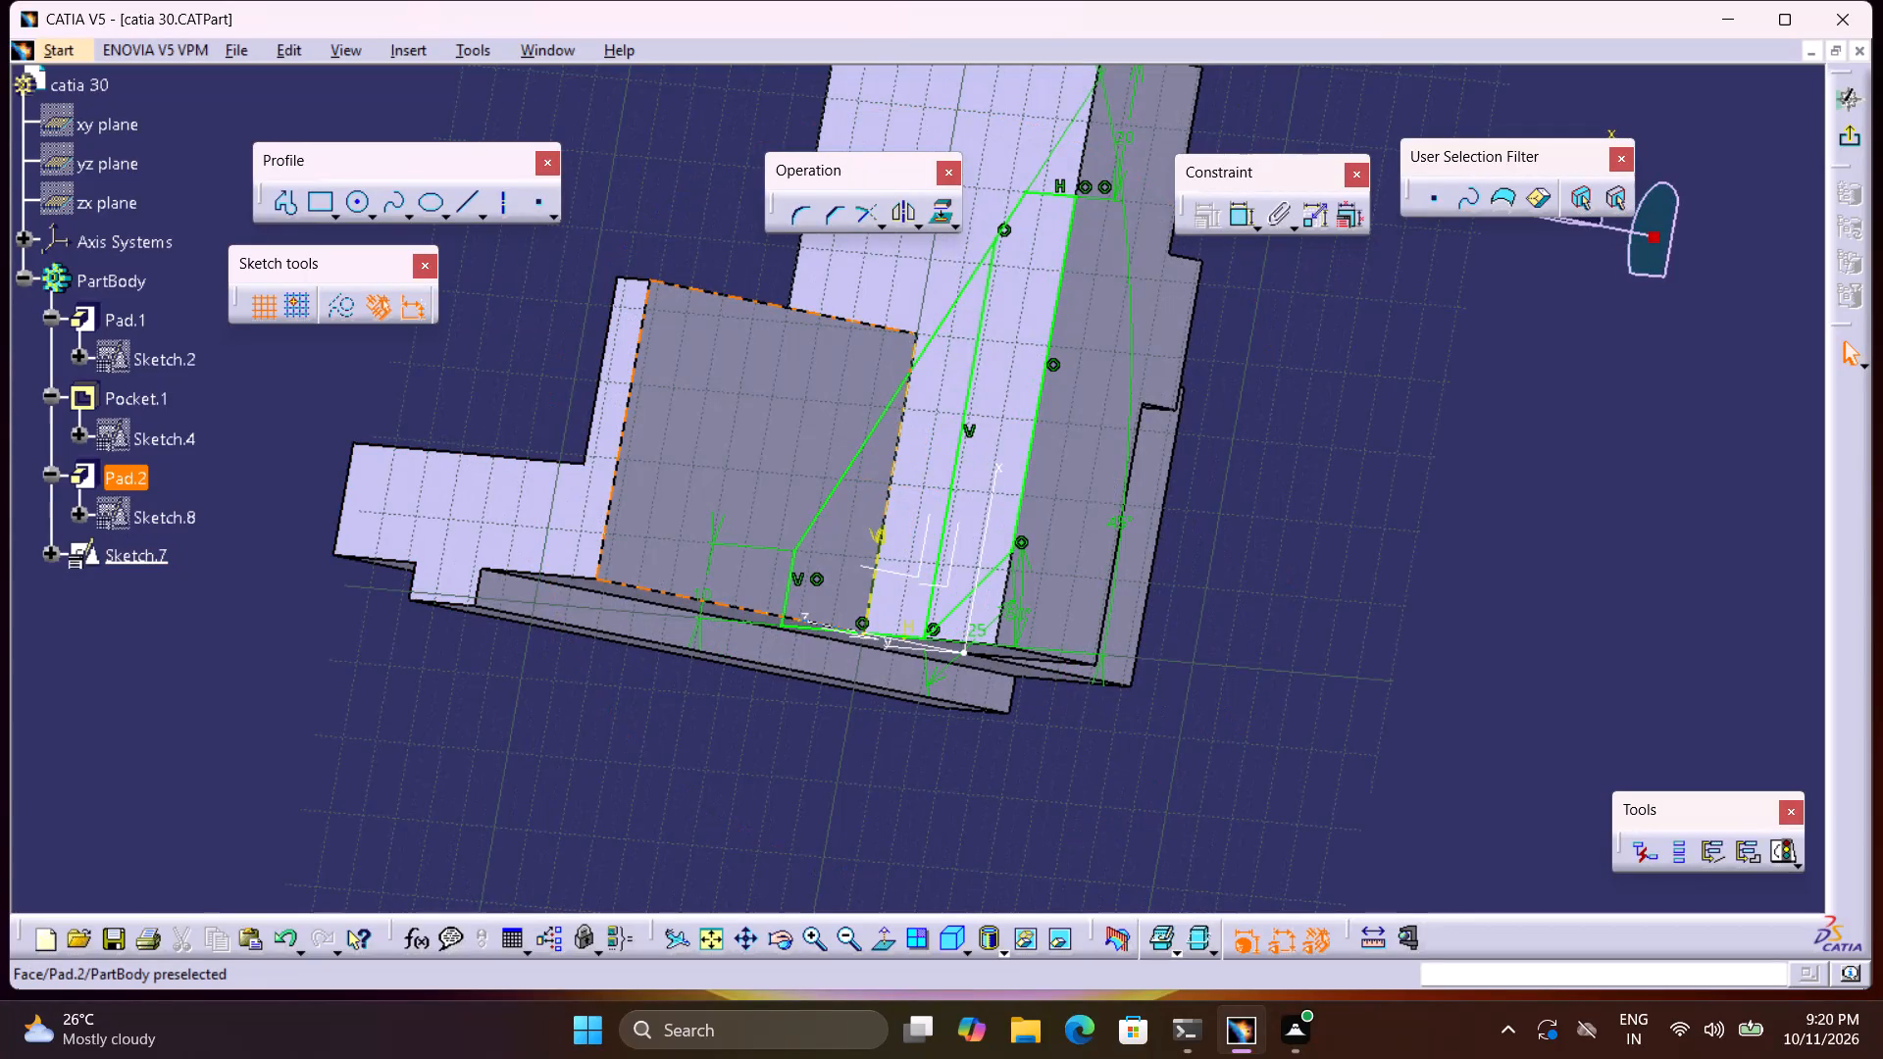
Undo the recent operations back to before the corner post's sketch and pad were created.
key(ctrl+z)
key(ctrl+z)
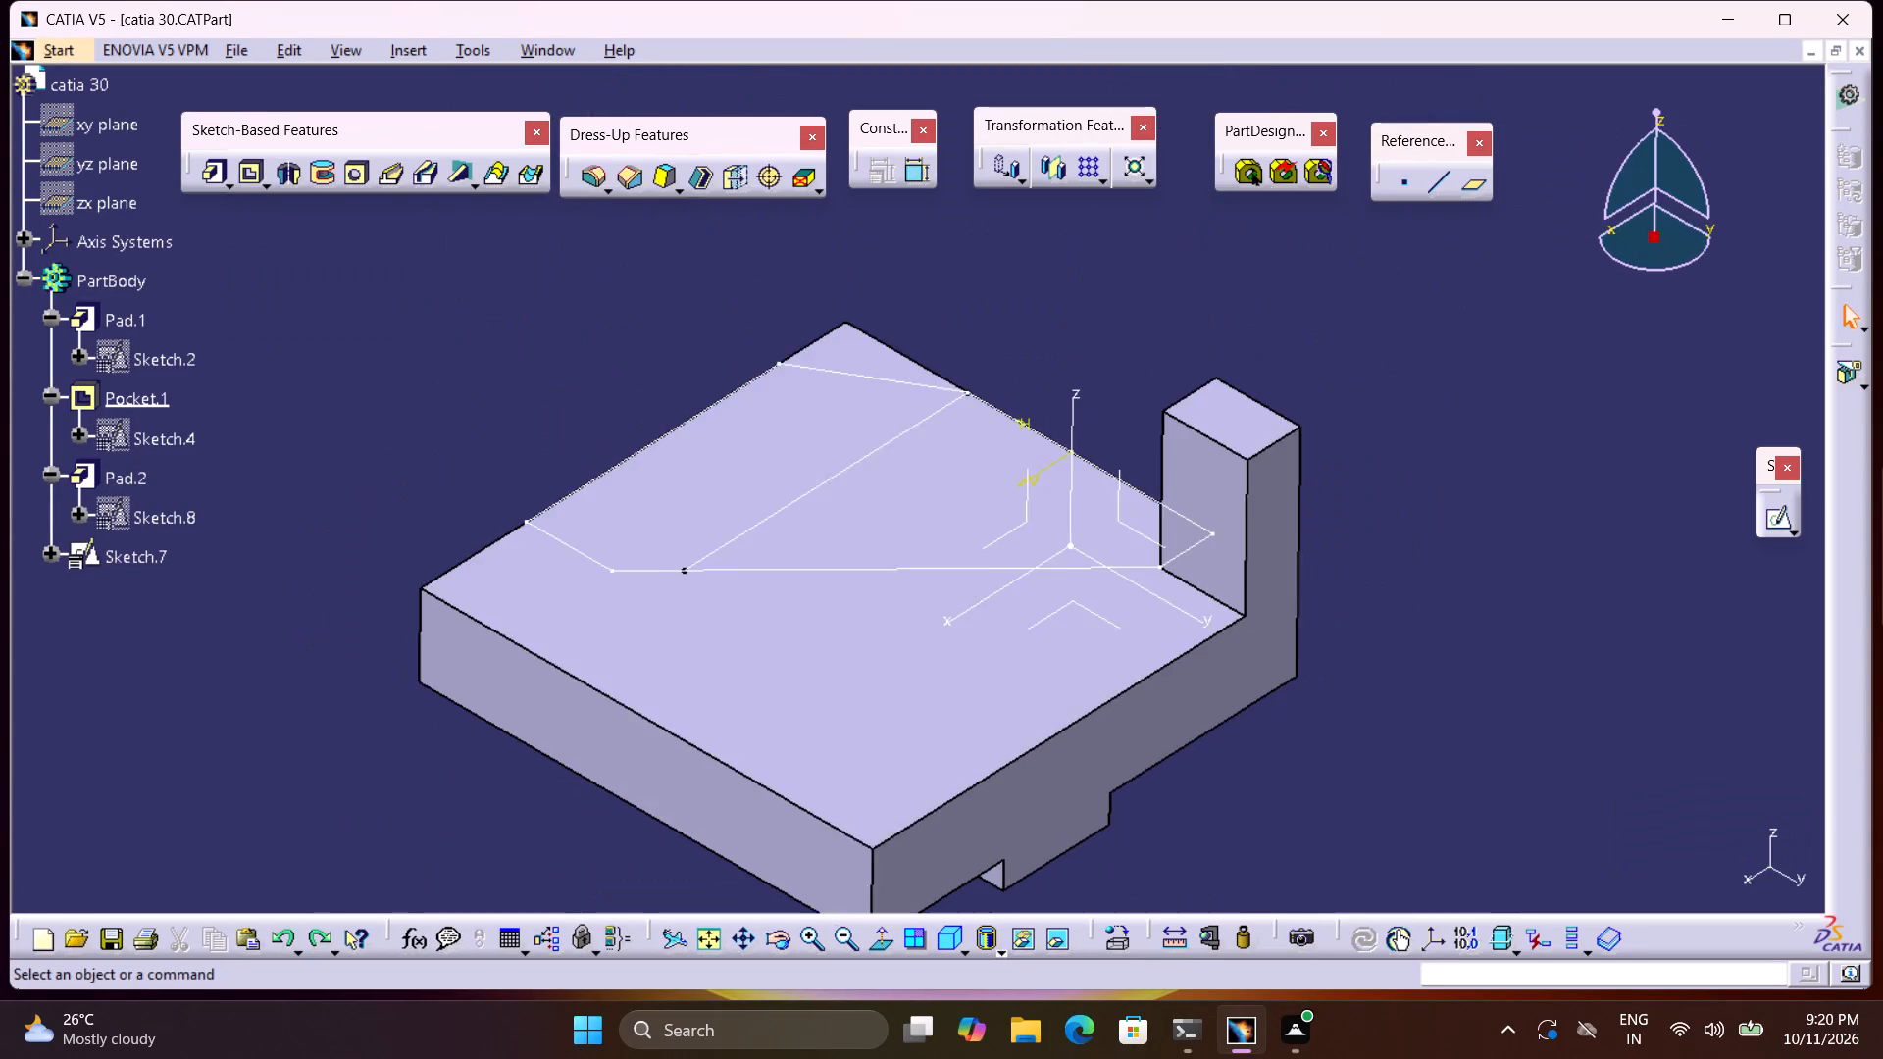
key(ctrl+z)
key(ctrl+z)
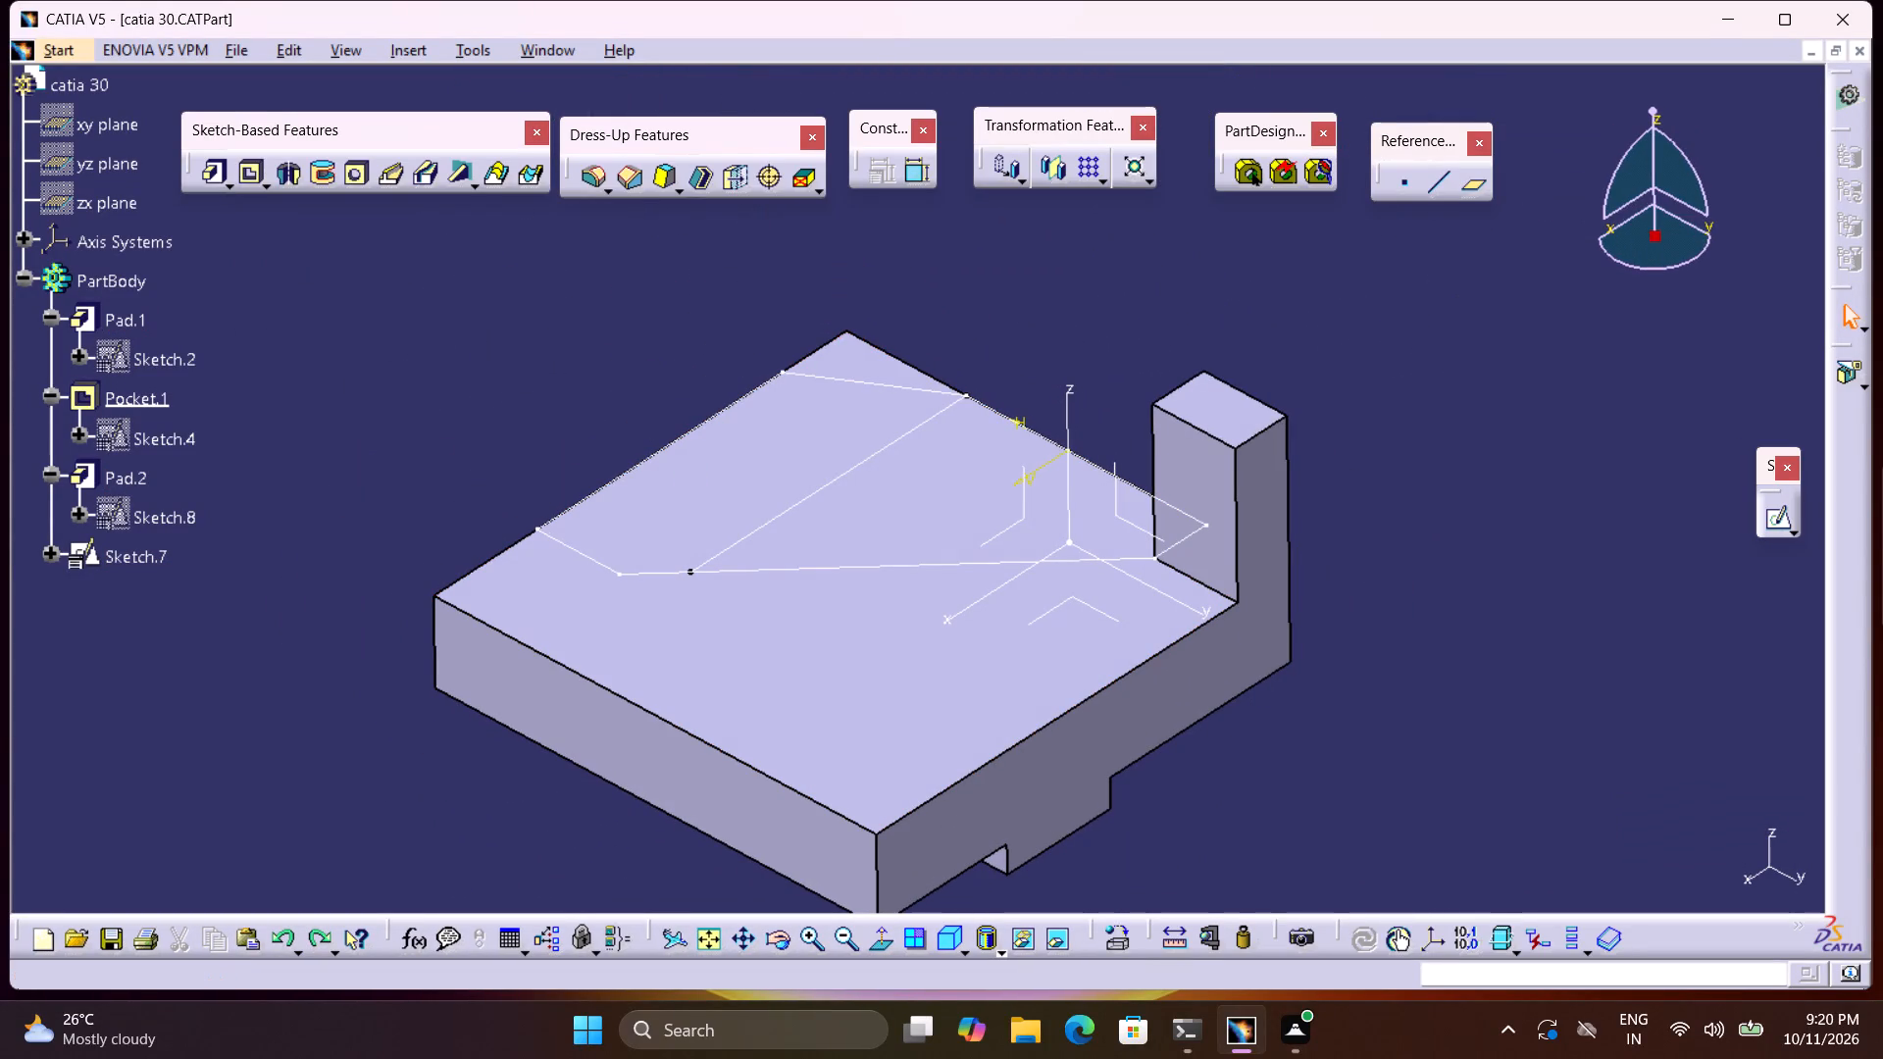
key(ctrl+z)
key(ctrl+z)
Reopen the top-face sketch and delete all of its geometry and constraints.
double_click(763, 530)
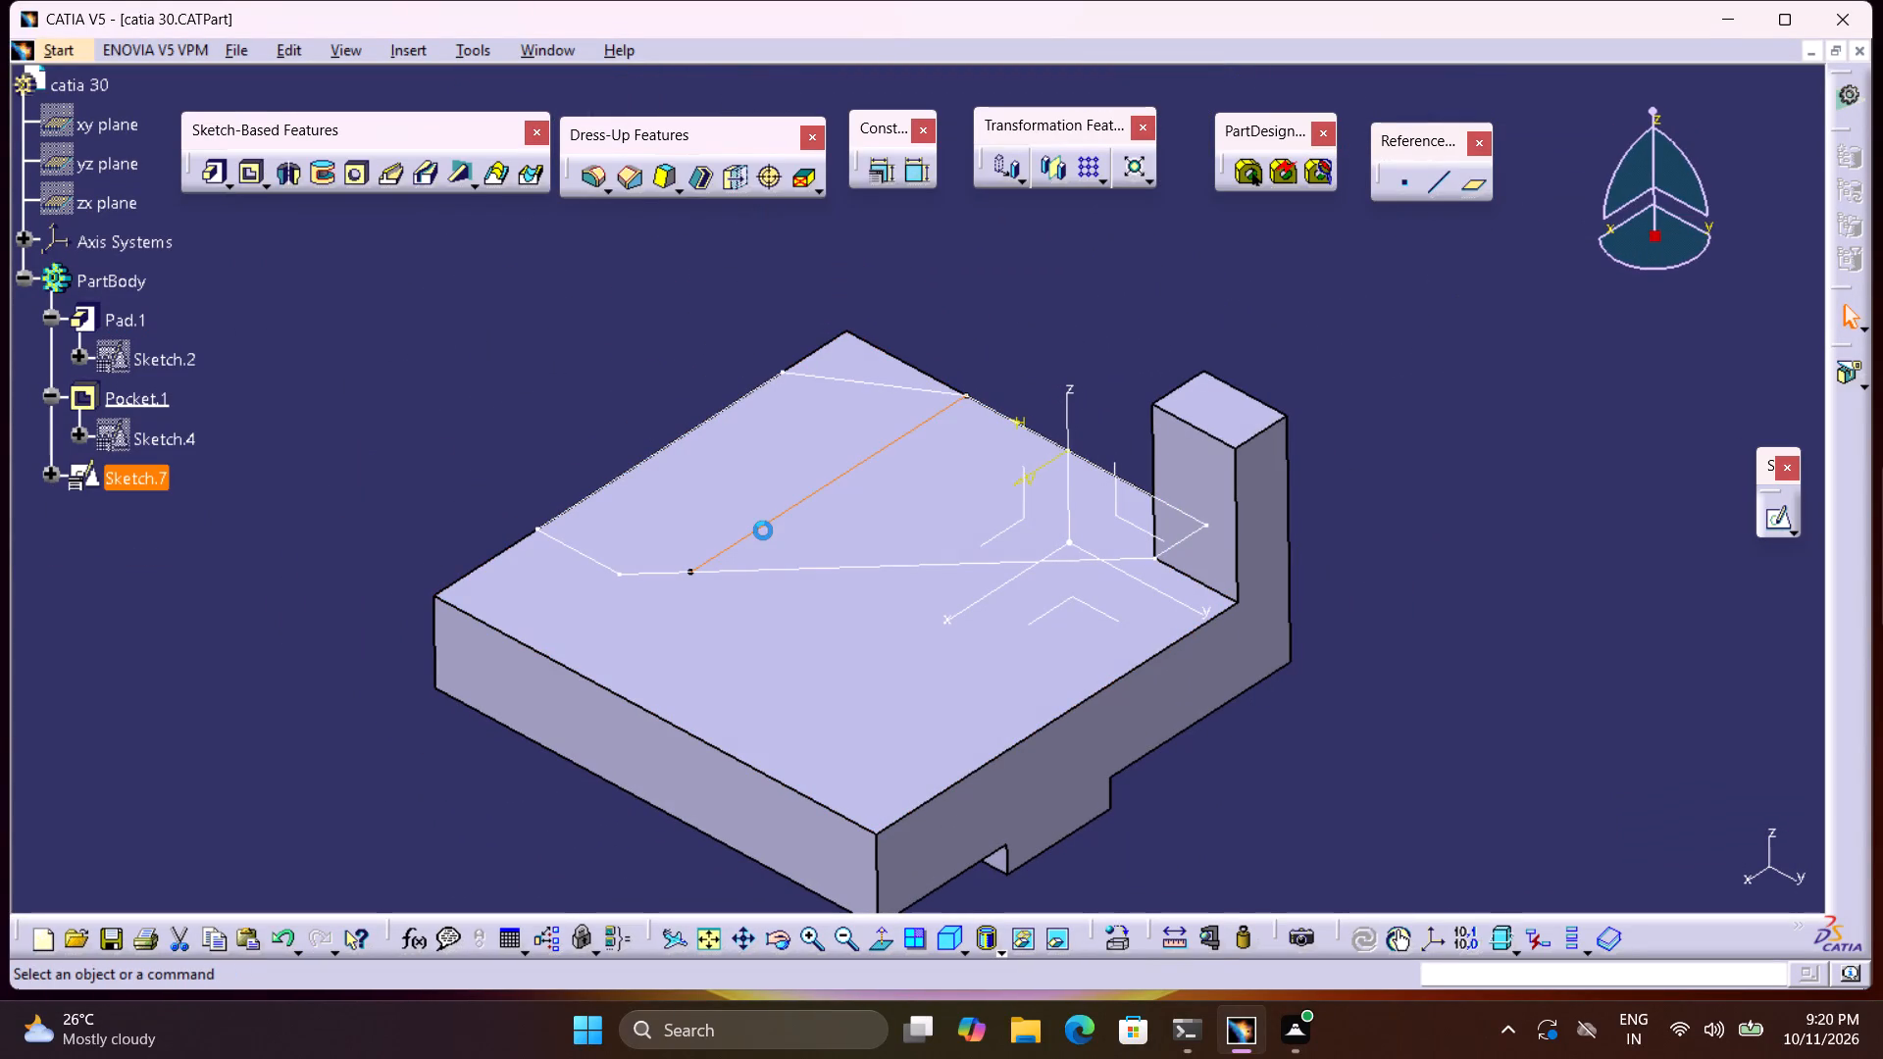
middle_drag(900, 514, 815, 513)
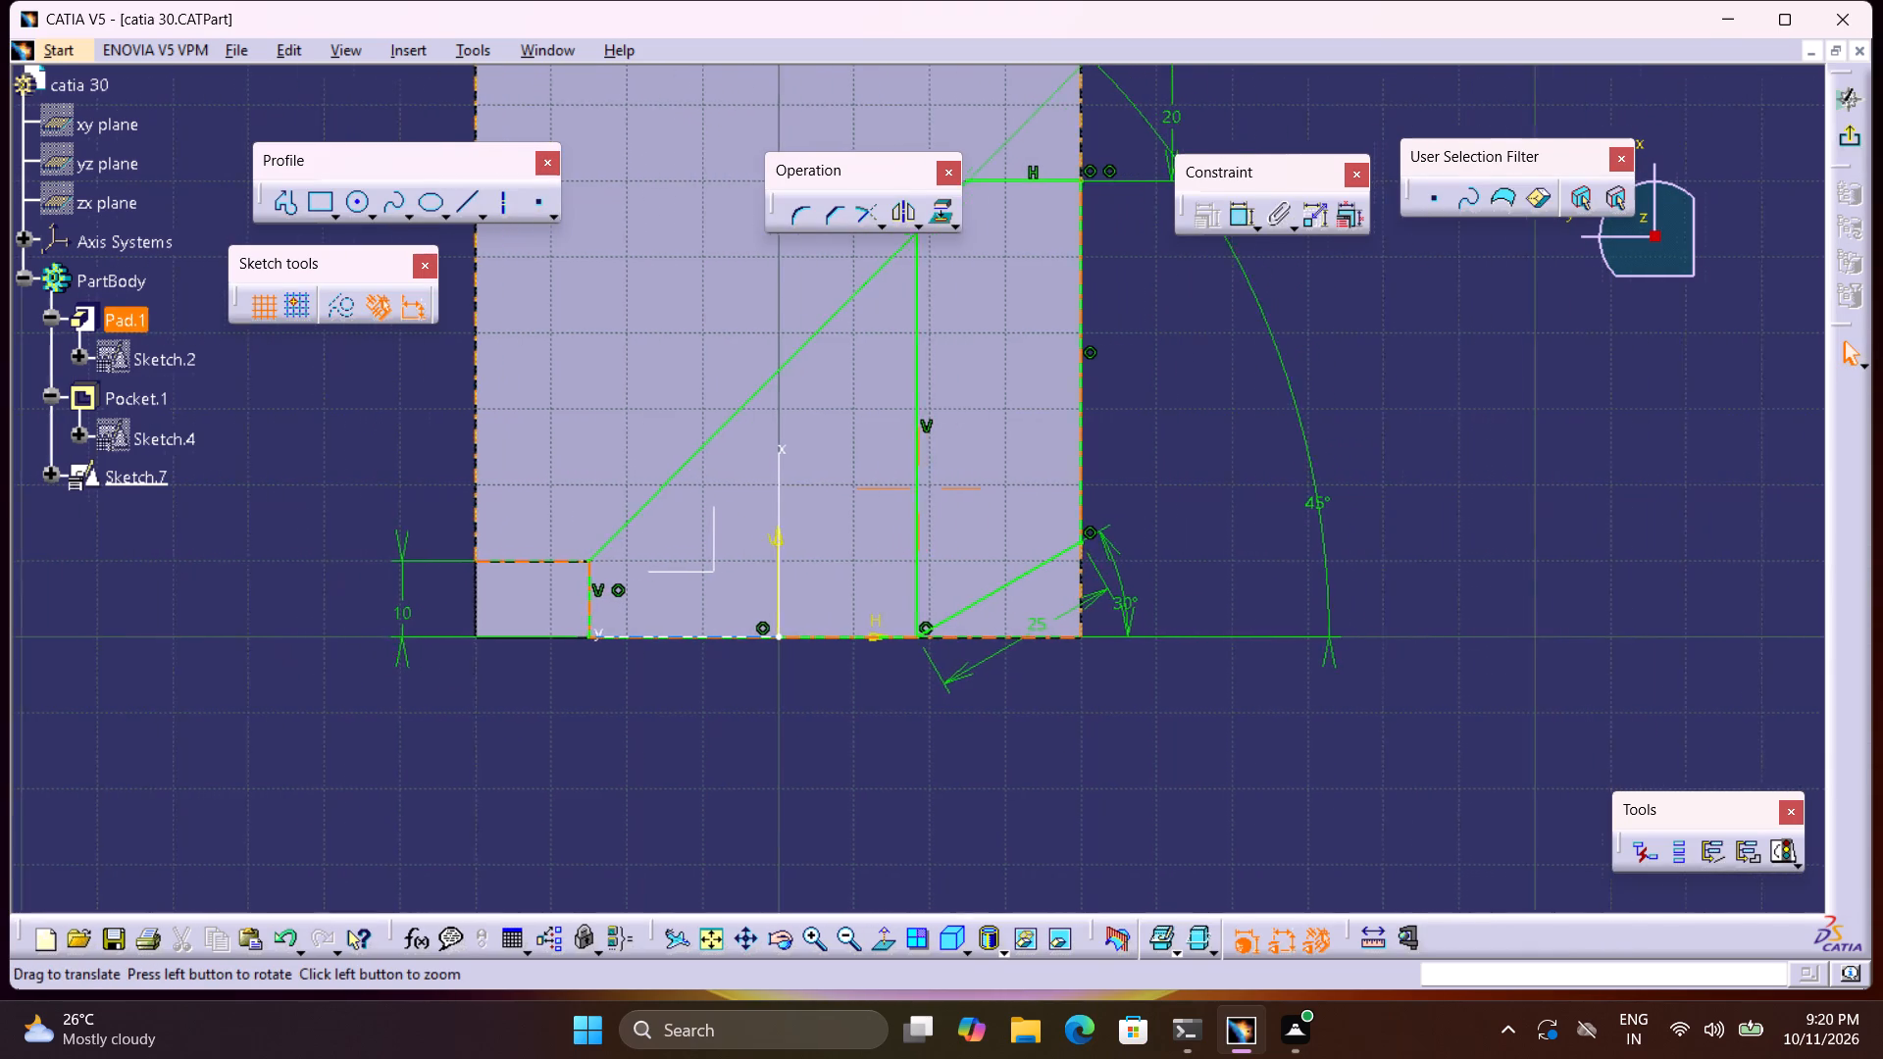
middle_drag(815, 513, 821, 591)
scroll(603, 431, up, 1)
middle_drag(602, 473, 607, 528)
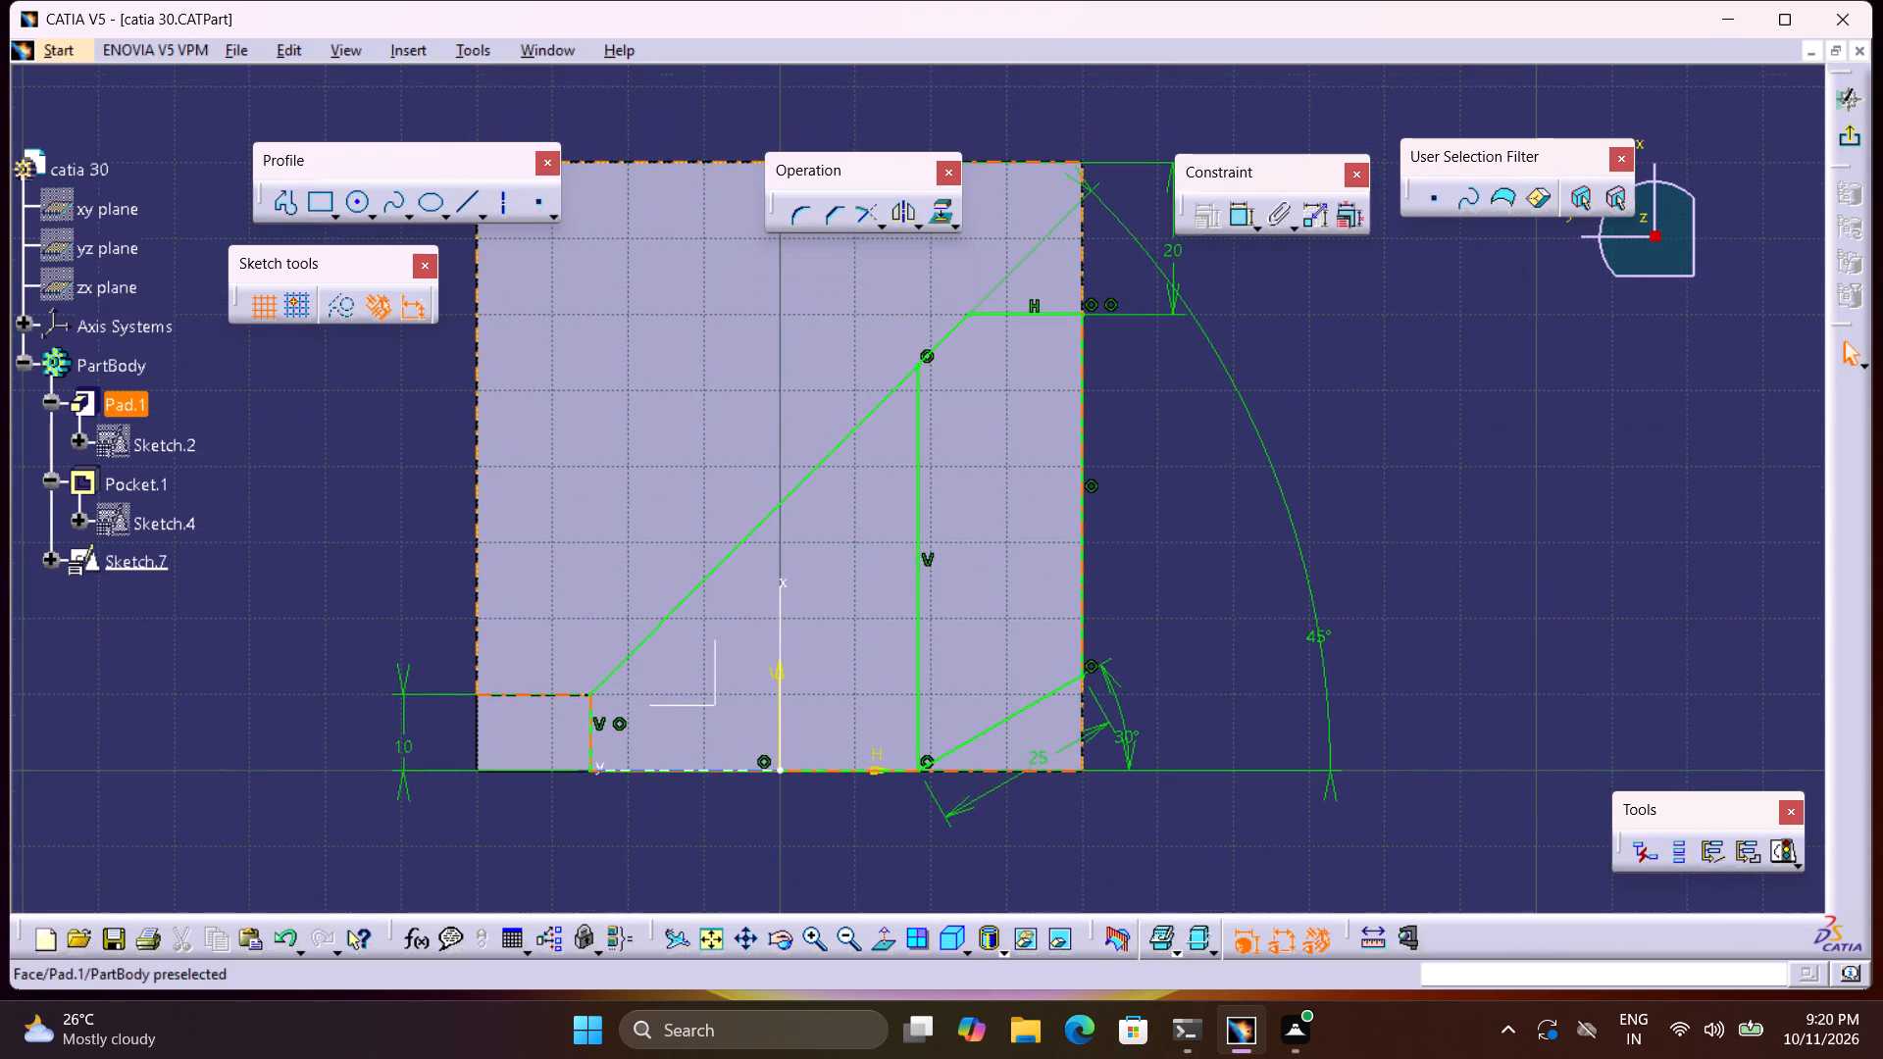
middle_drag(615, 530, 636, 587)
right_click(616, 532)
drag(537, 279, 1368, 783)
key(Home)
key(Delete)
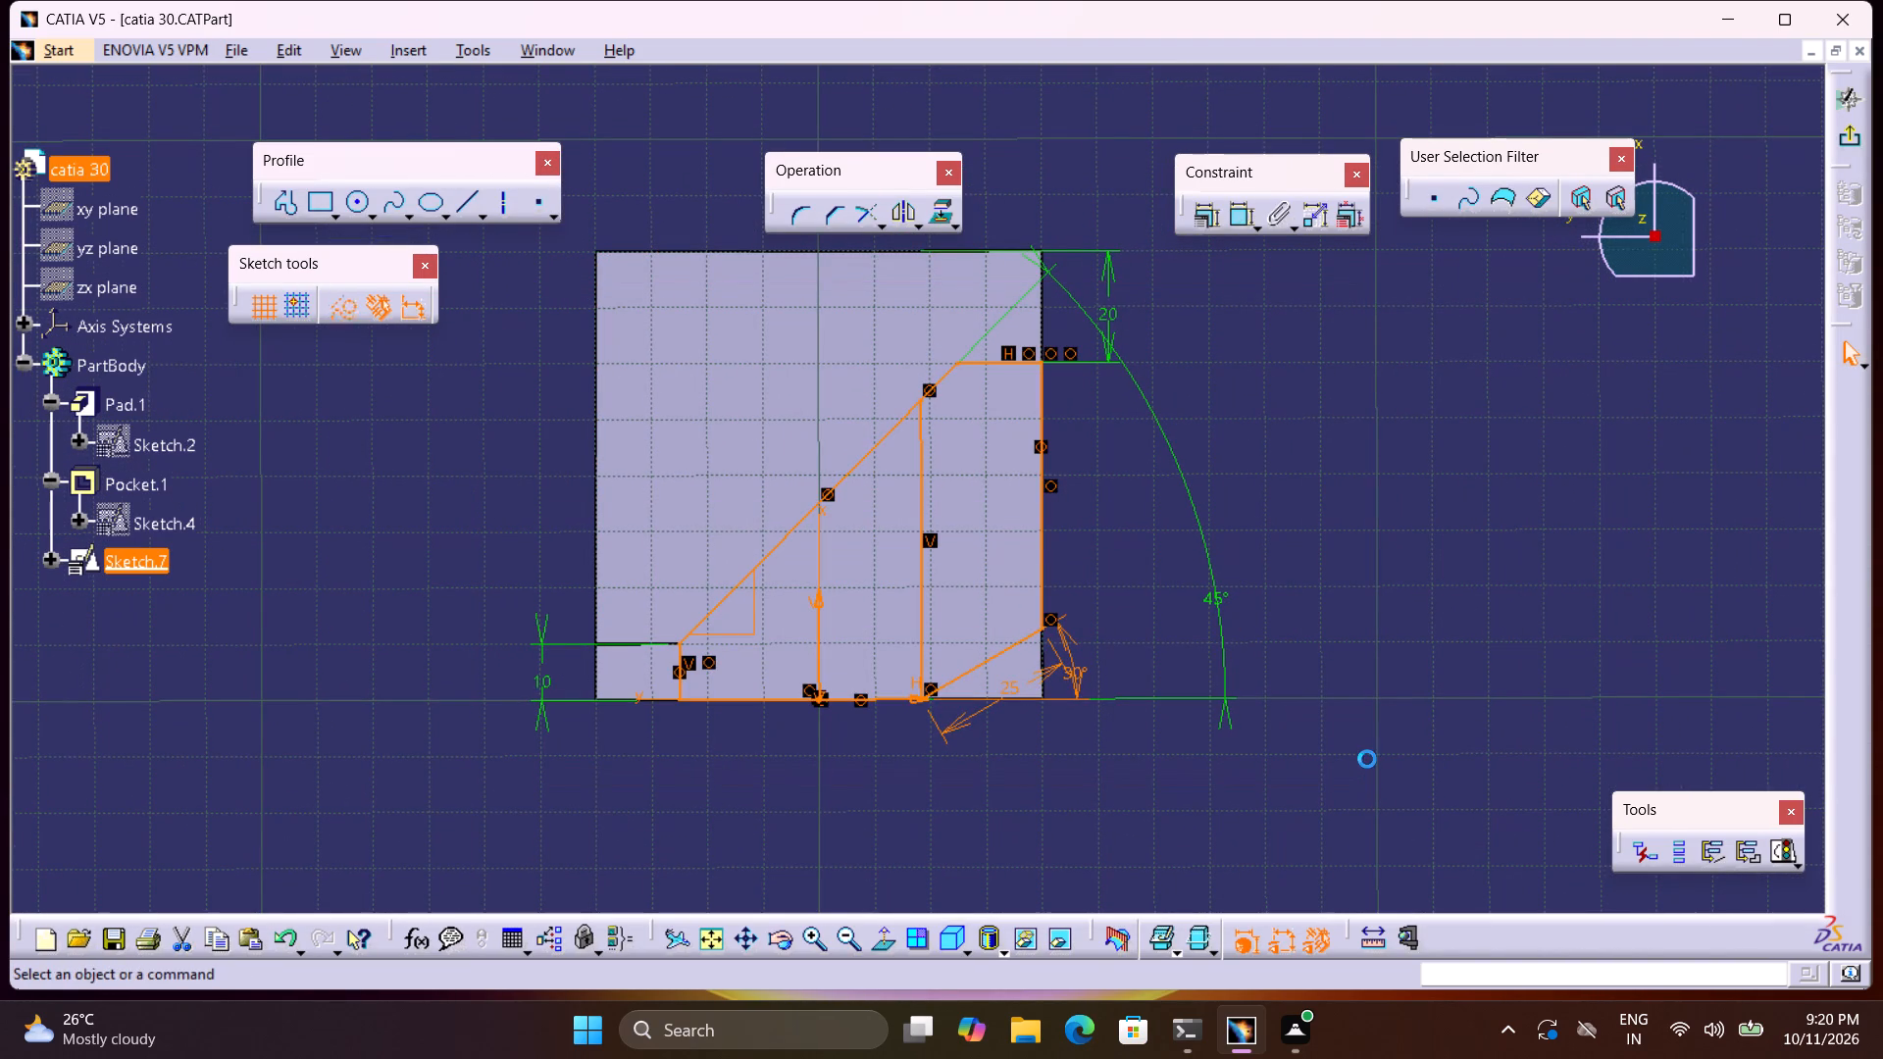
Project the outline of the base's top face into the emptied sketch as 3D elements.
middle_drag(915, 747, 898, 596)
right_click(914, 749)
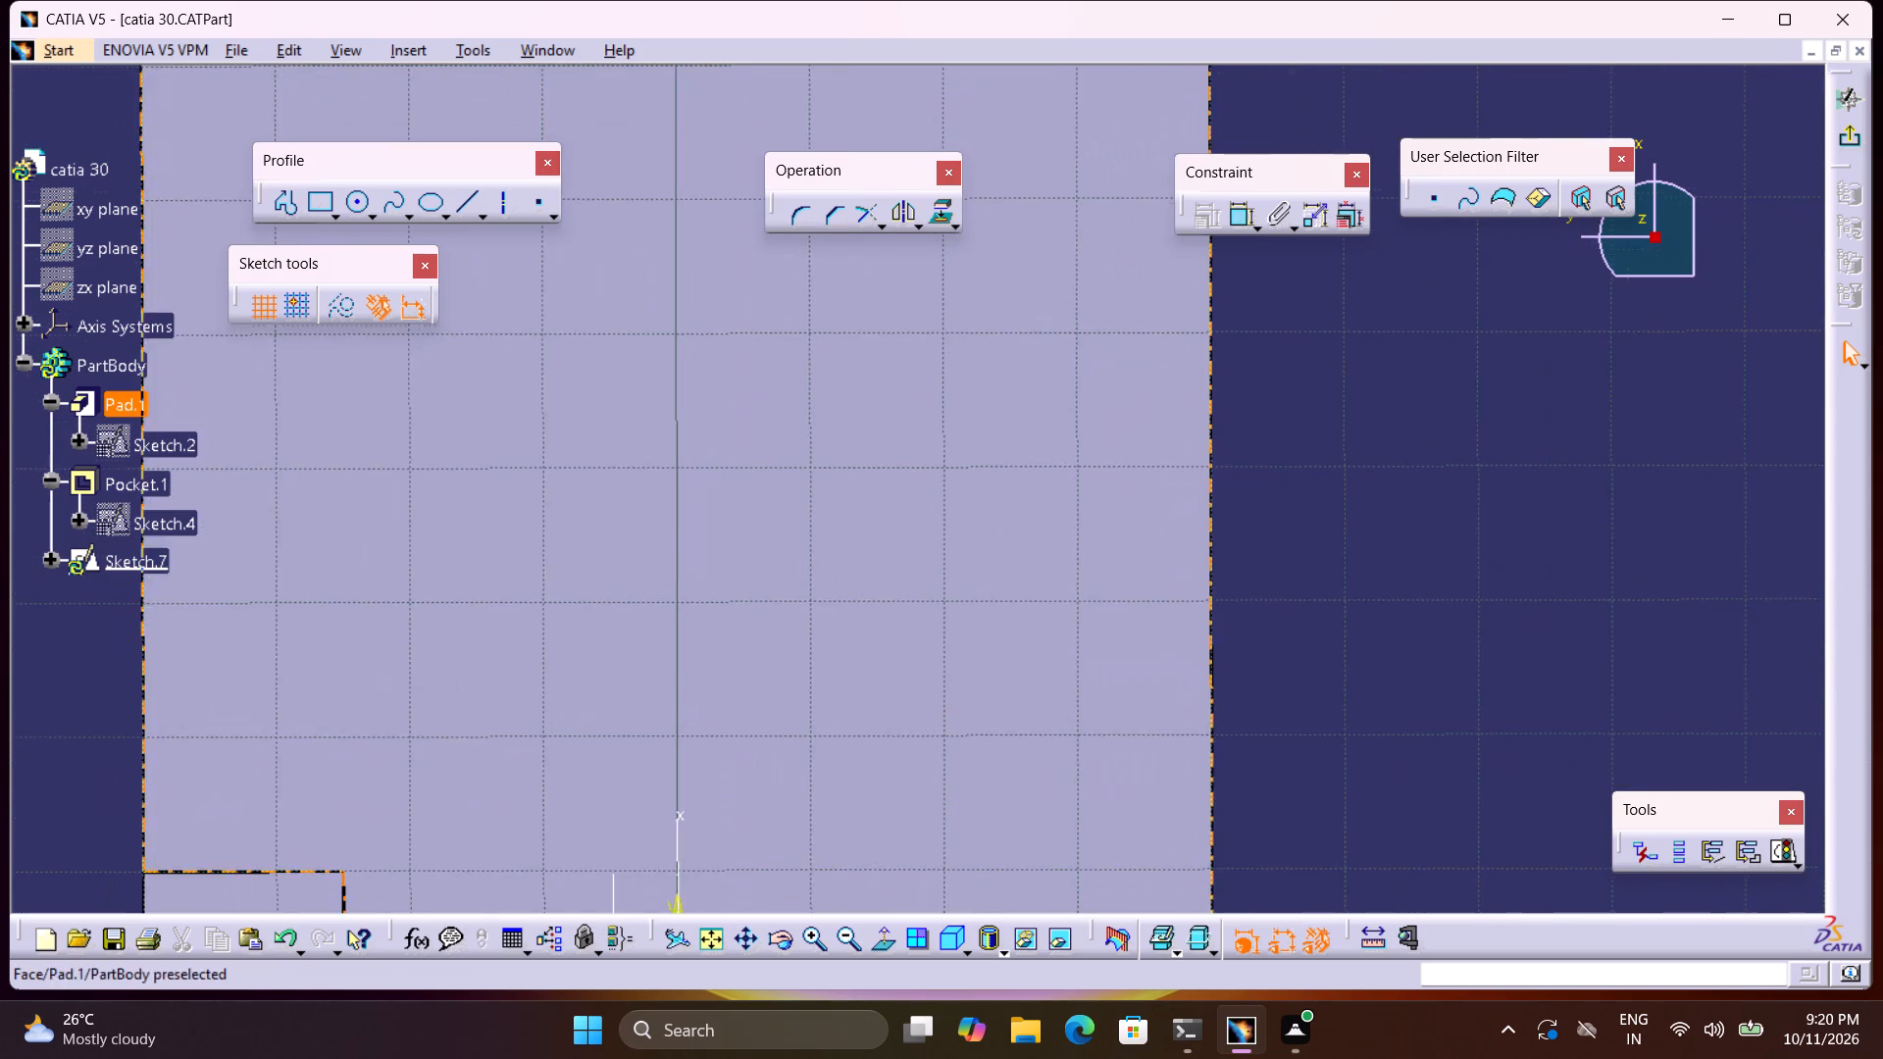
middle_drag(955, 645, 1086, 322)
scroll(1086, 320, up, 1)
click(279, 205)
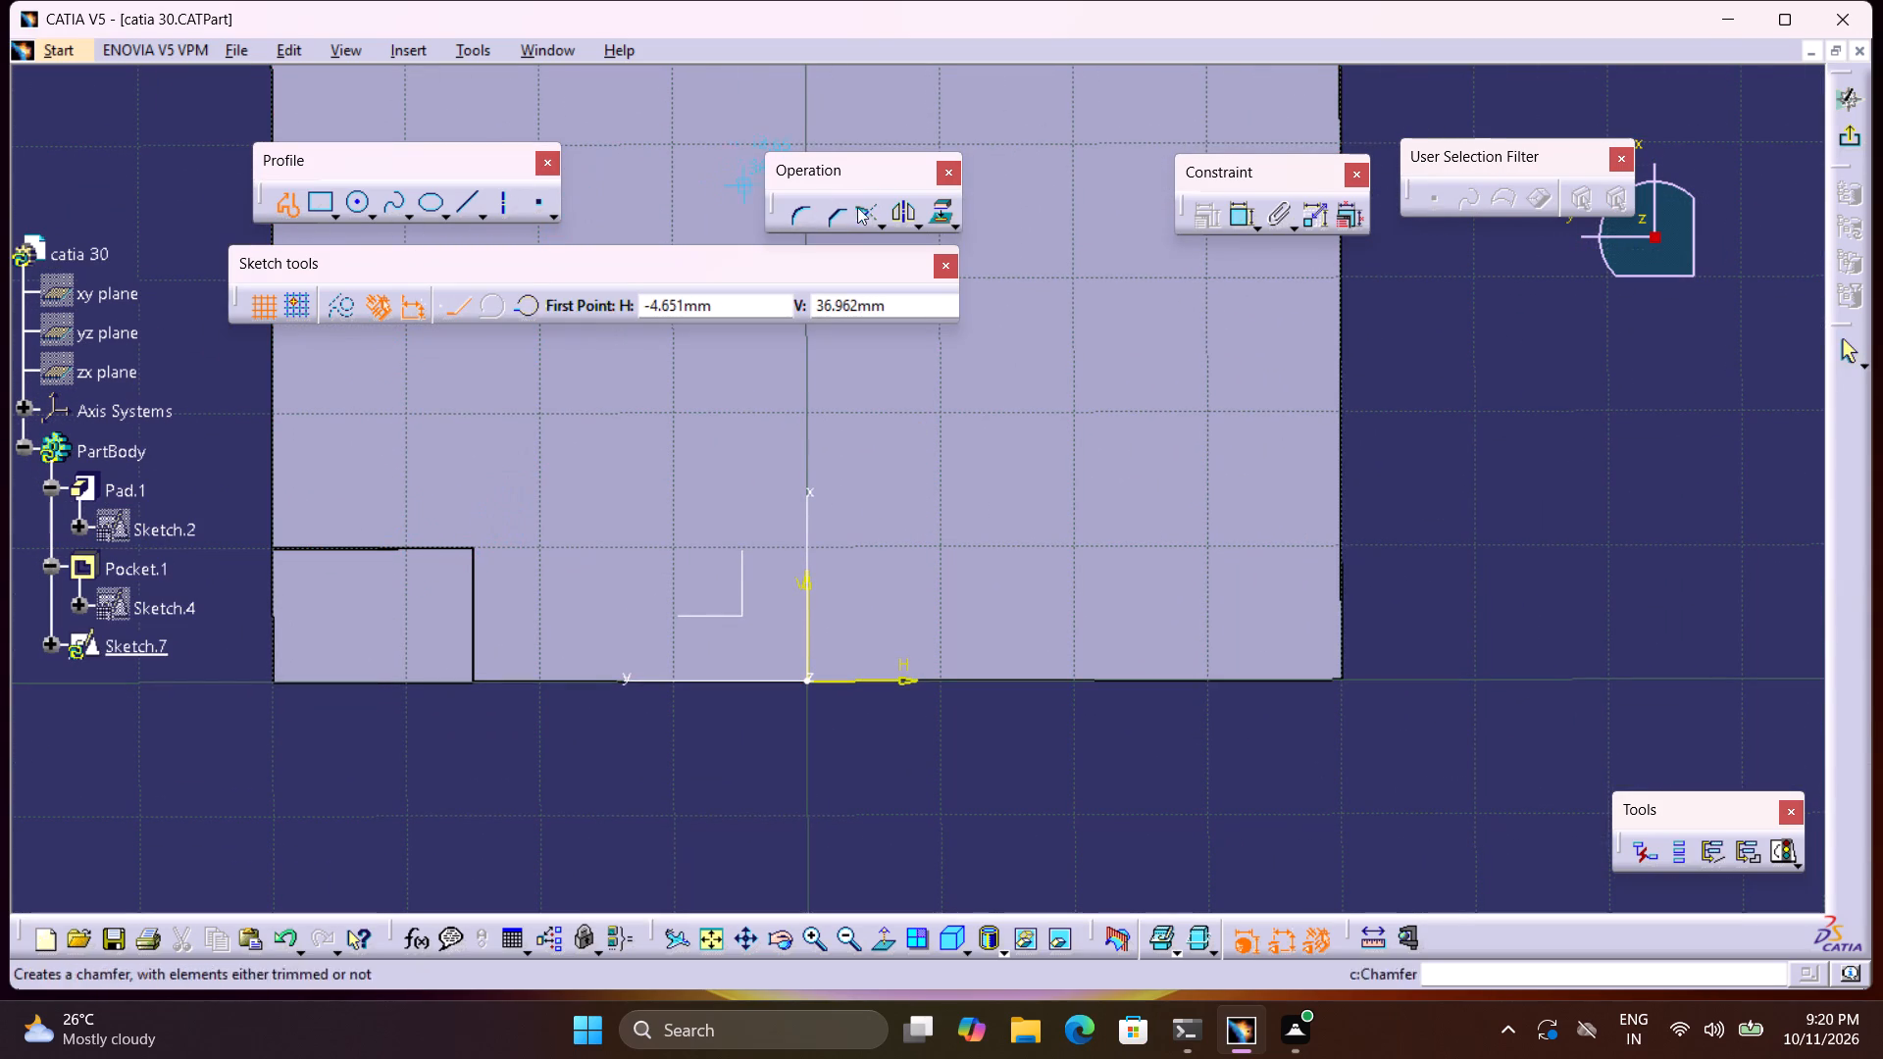
click(935, 210)
click(700, 412)
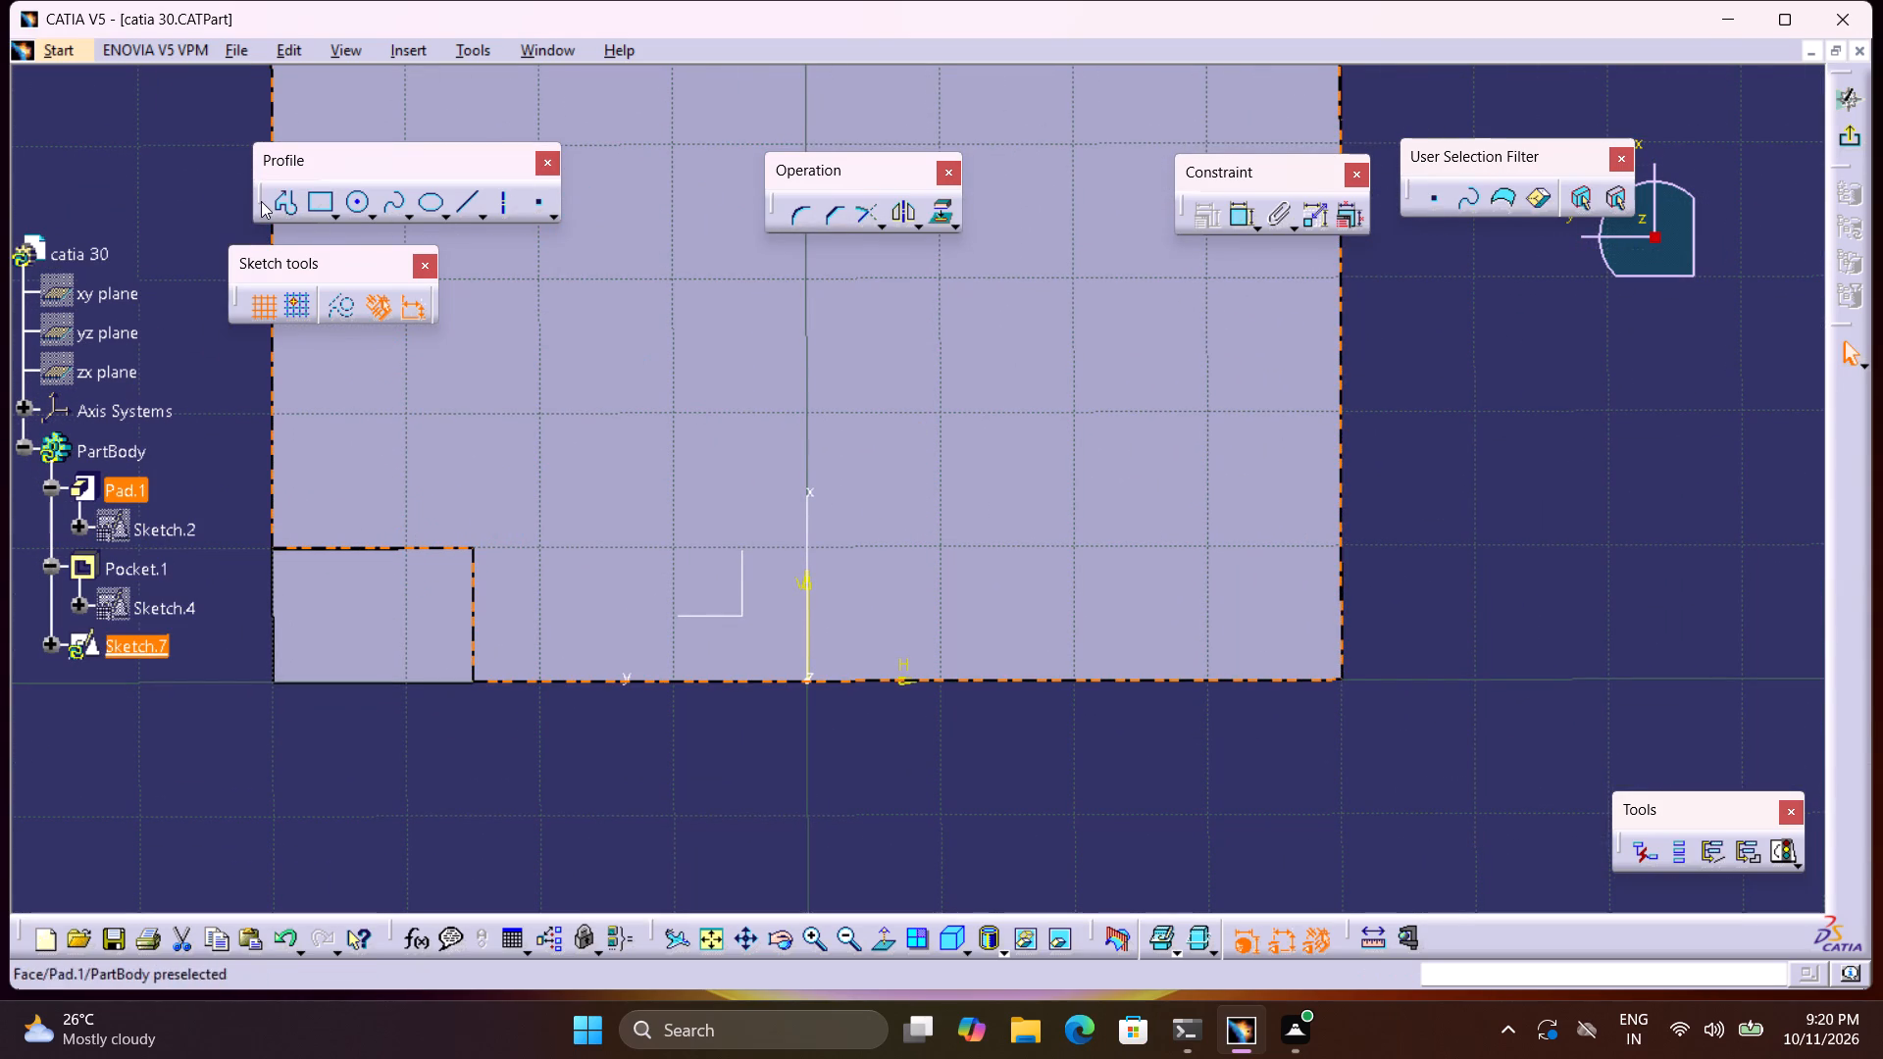
Sketch an open profile from the notch corner: 52 mm along the bottom edge, slanted to the side edge, up about 54 mm, inward about 11 mm.
click(283, 206)
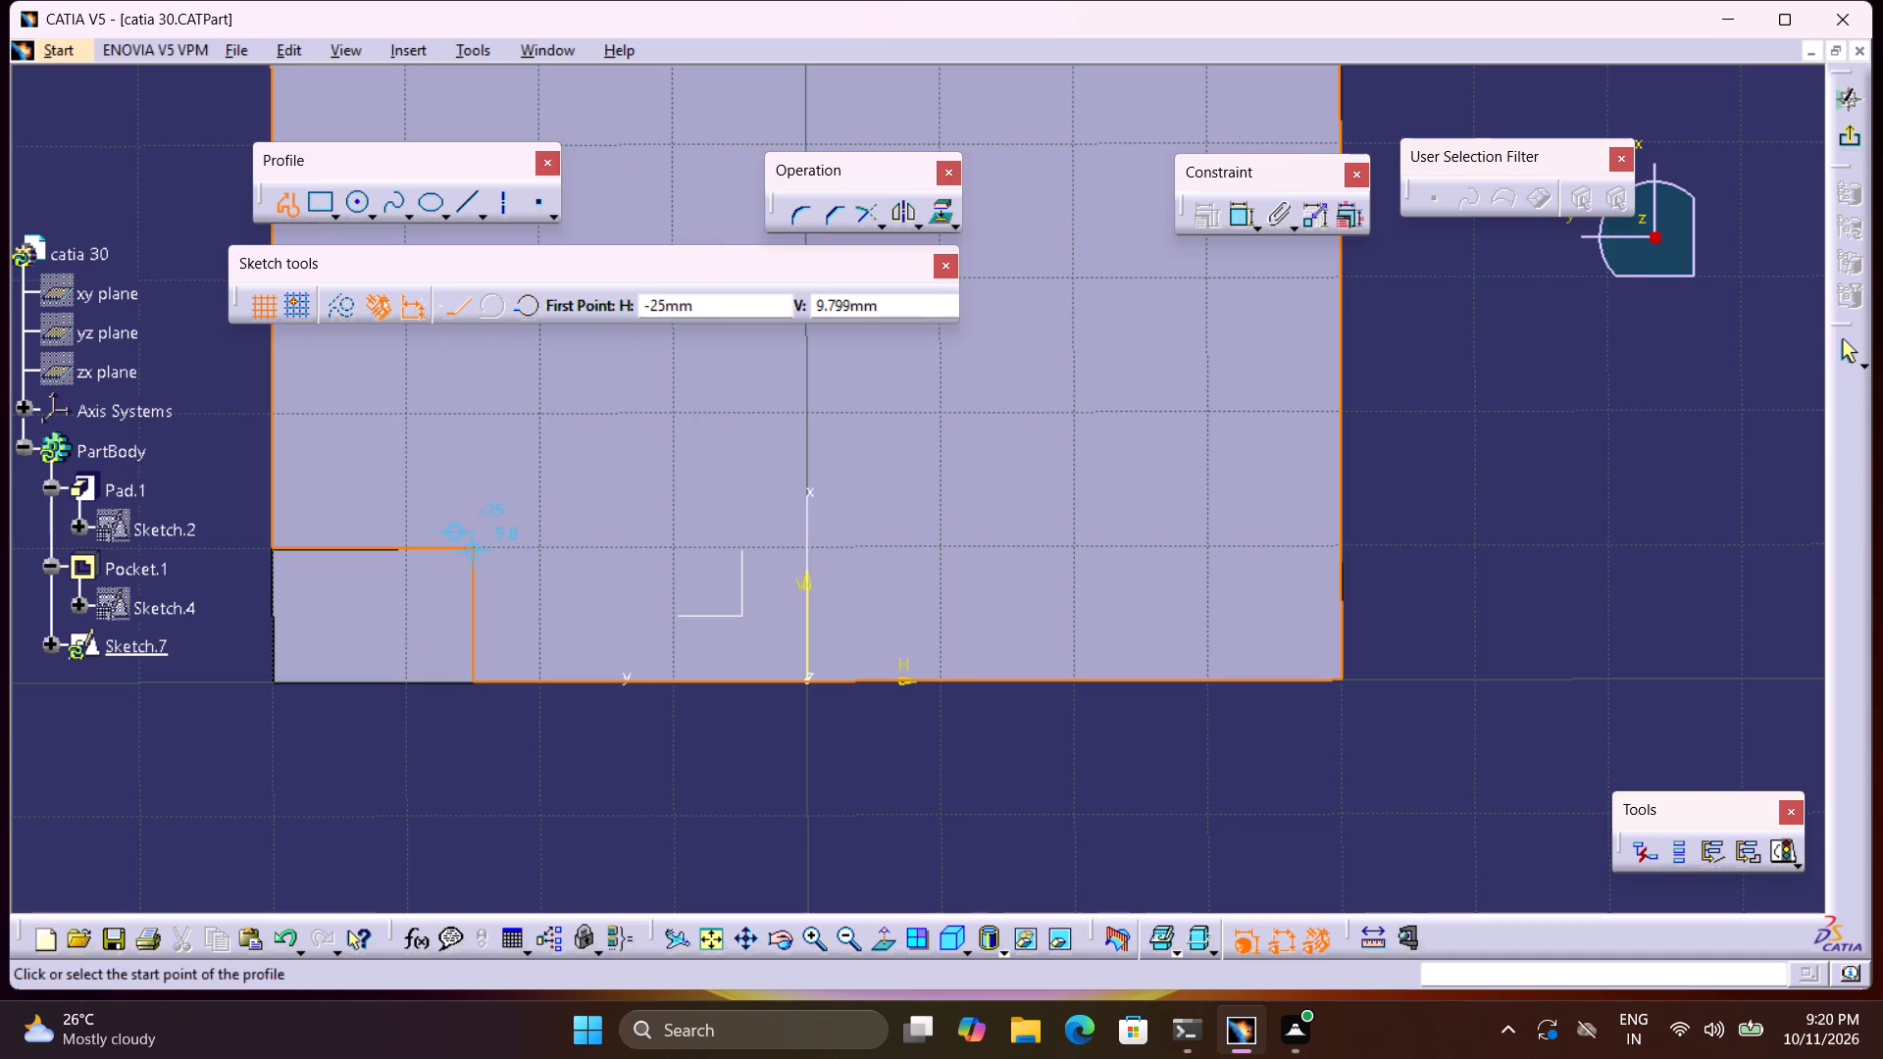
click(474, 549)
click(475, 681)
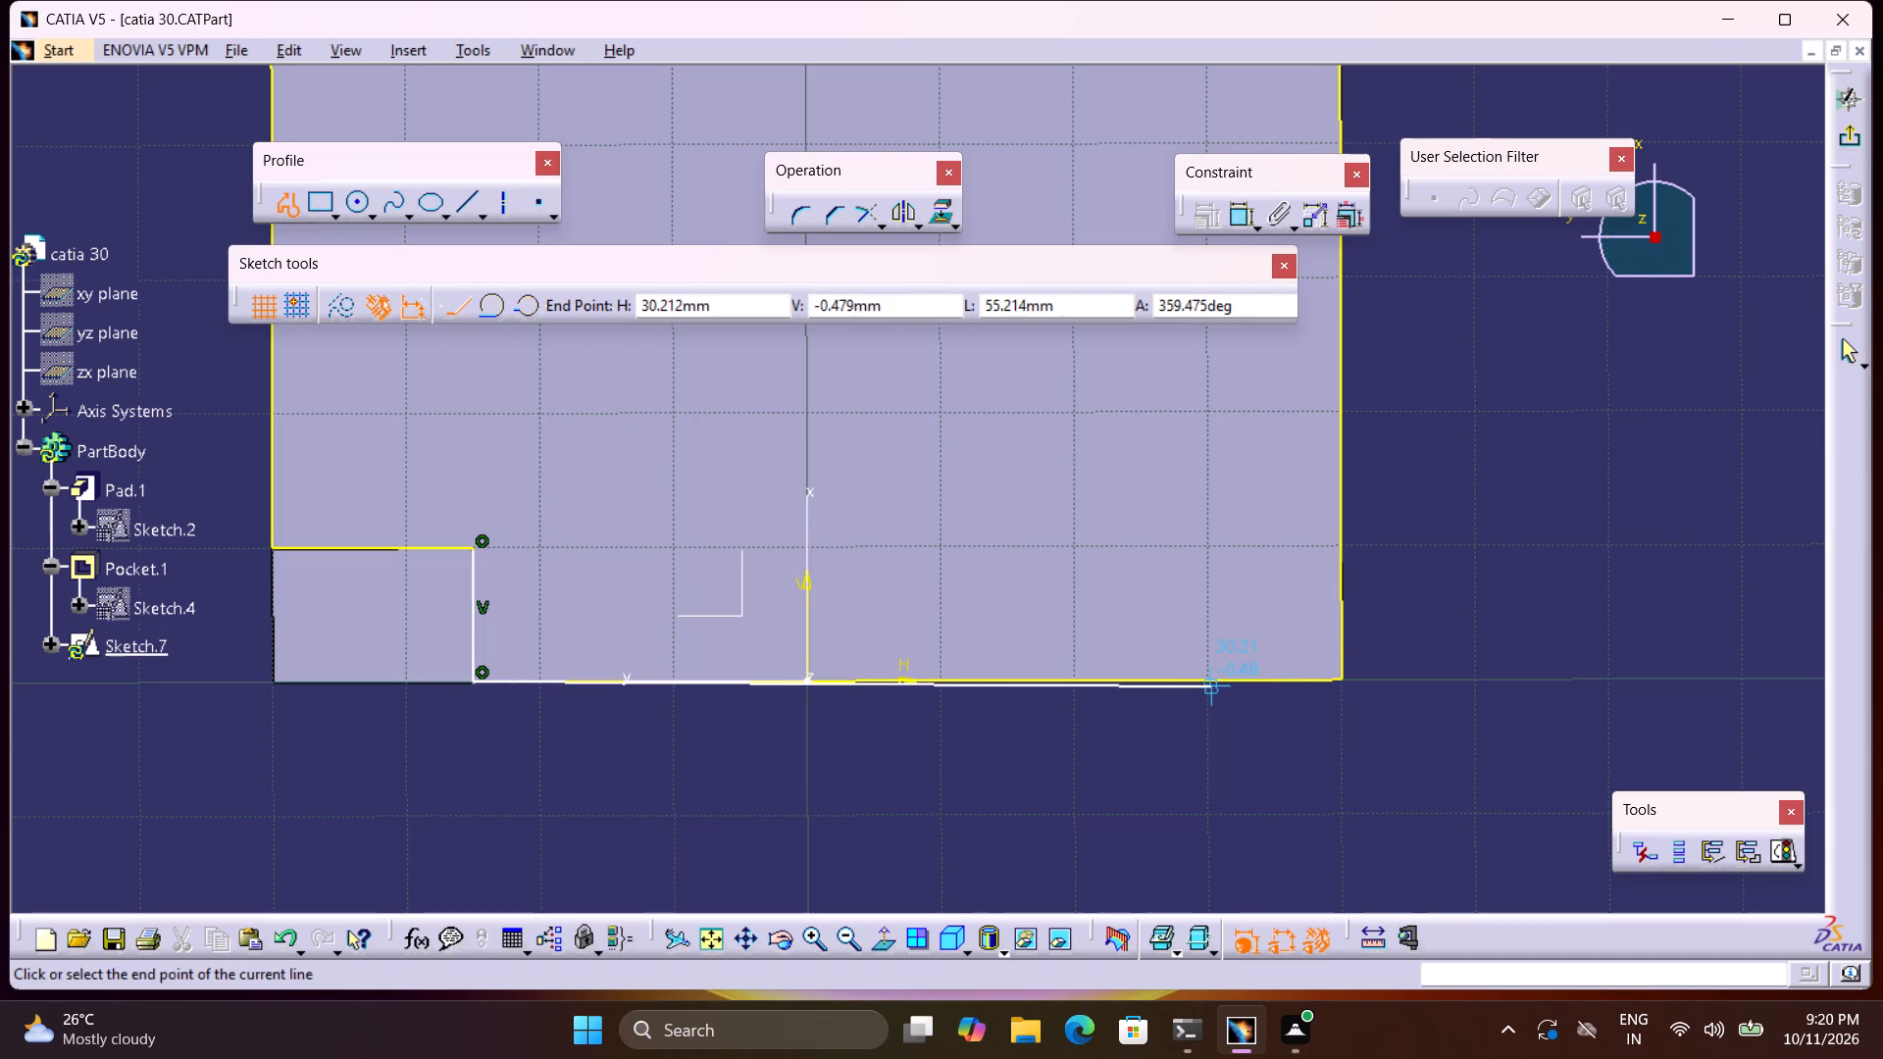
click(1340, 681)
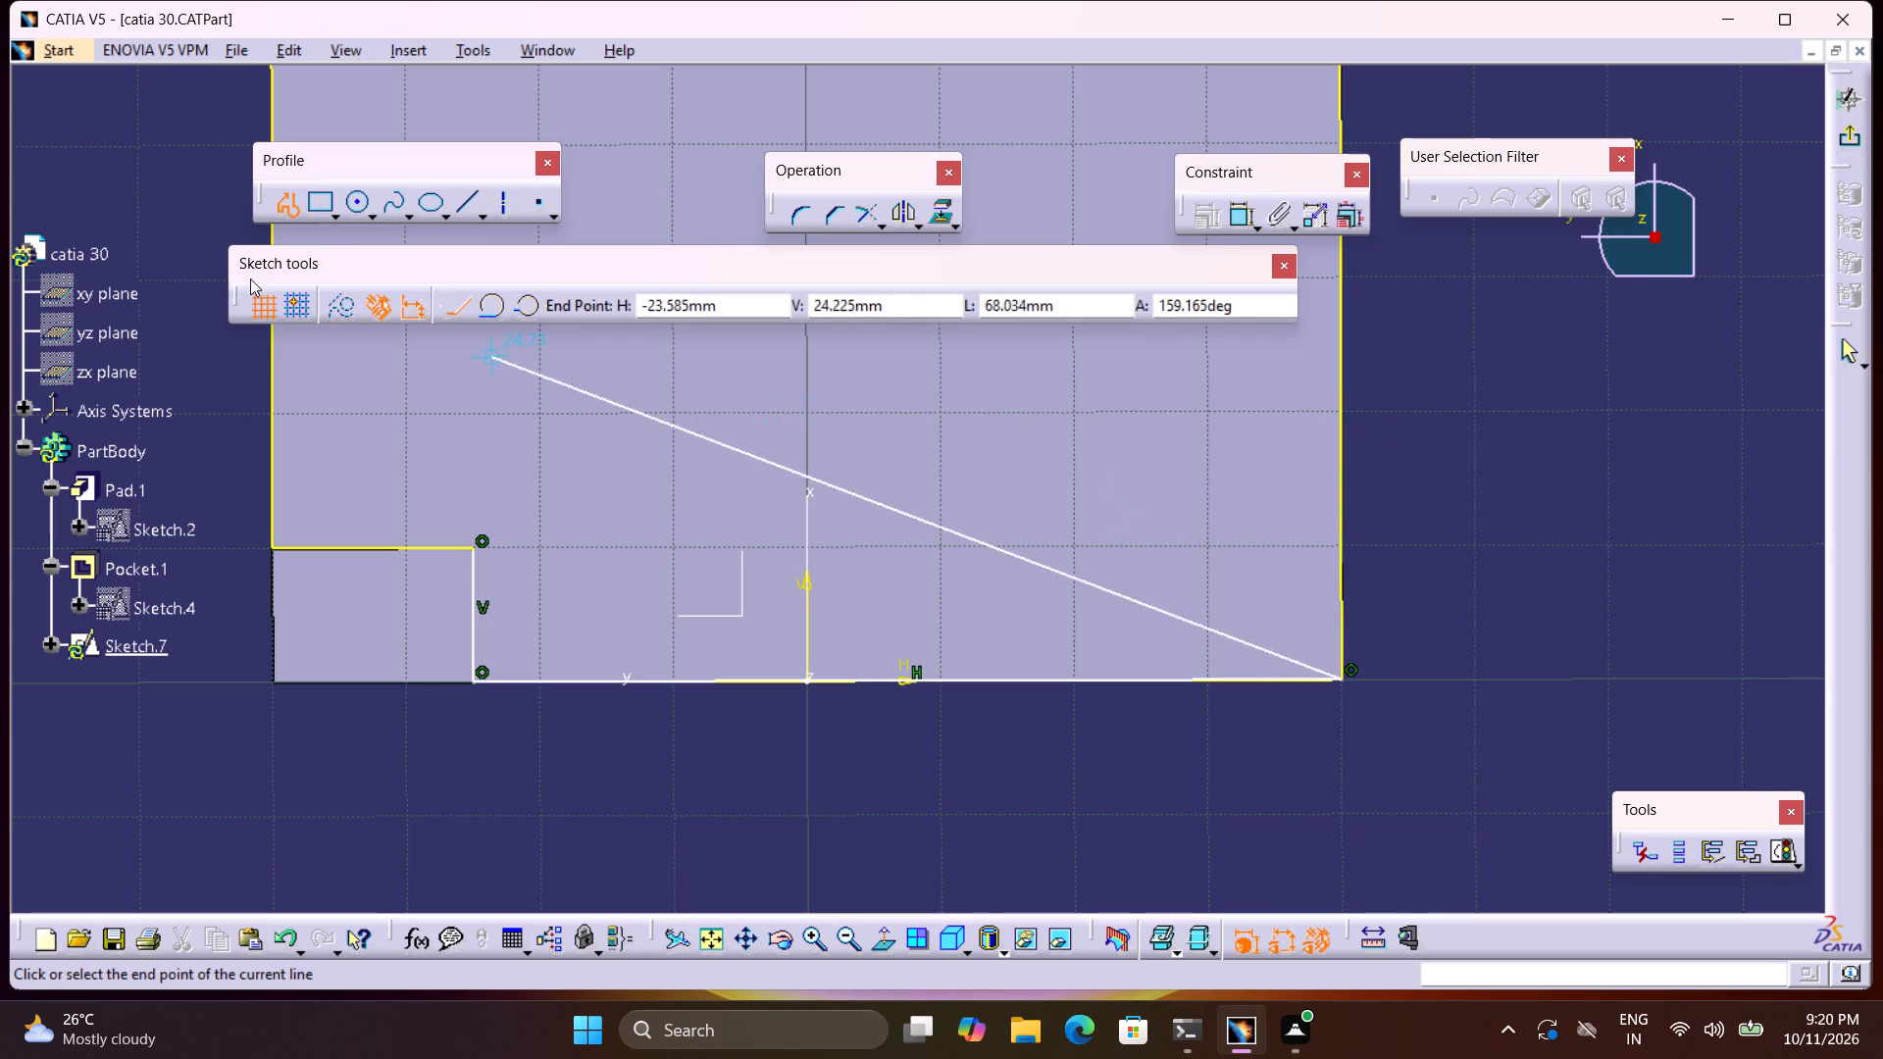
key(ctrl+z)
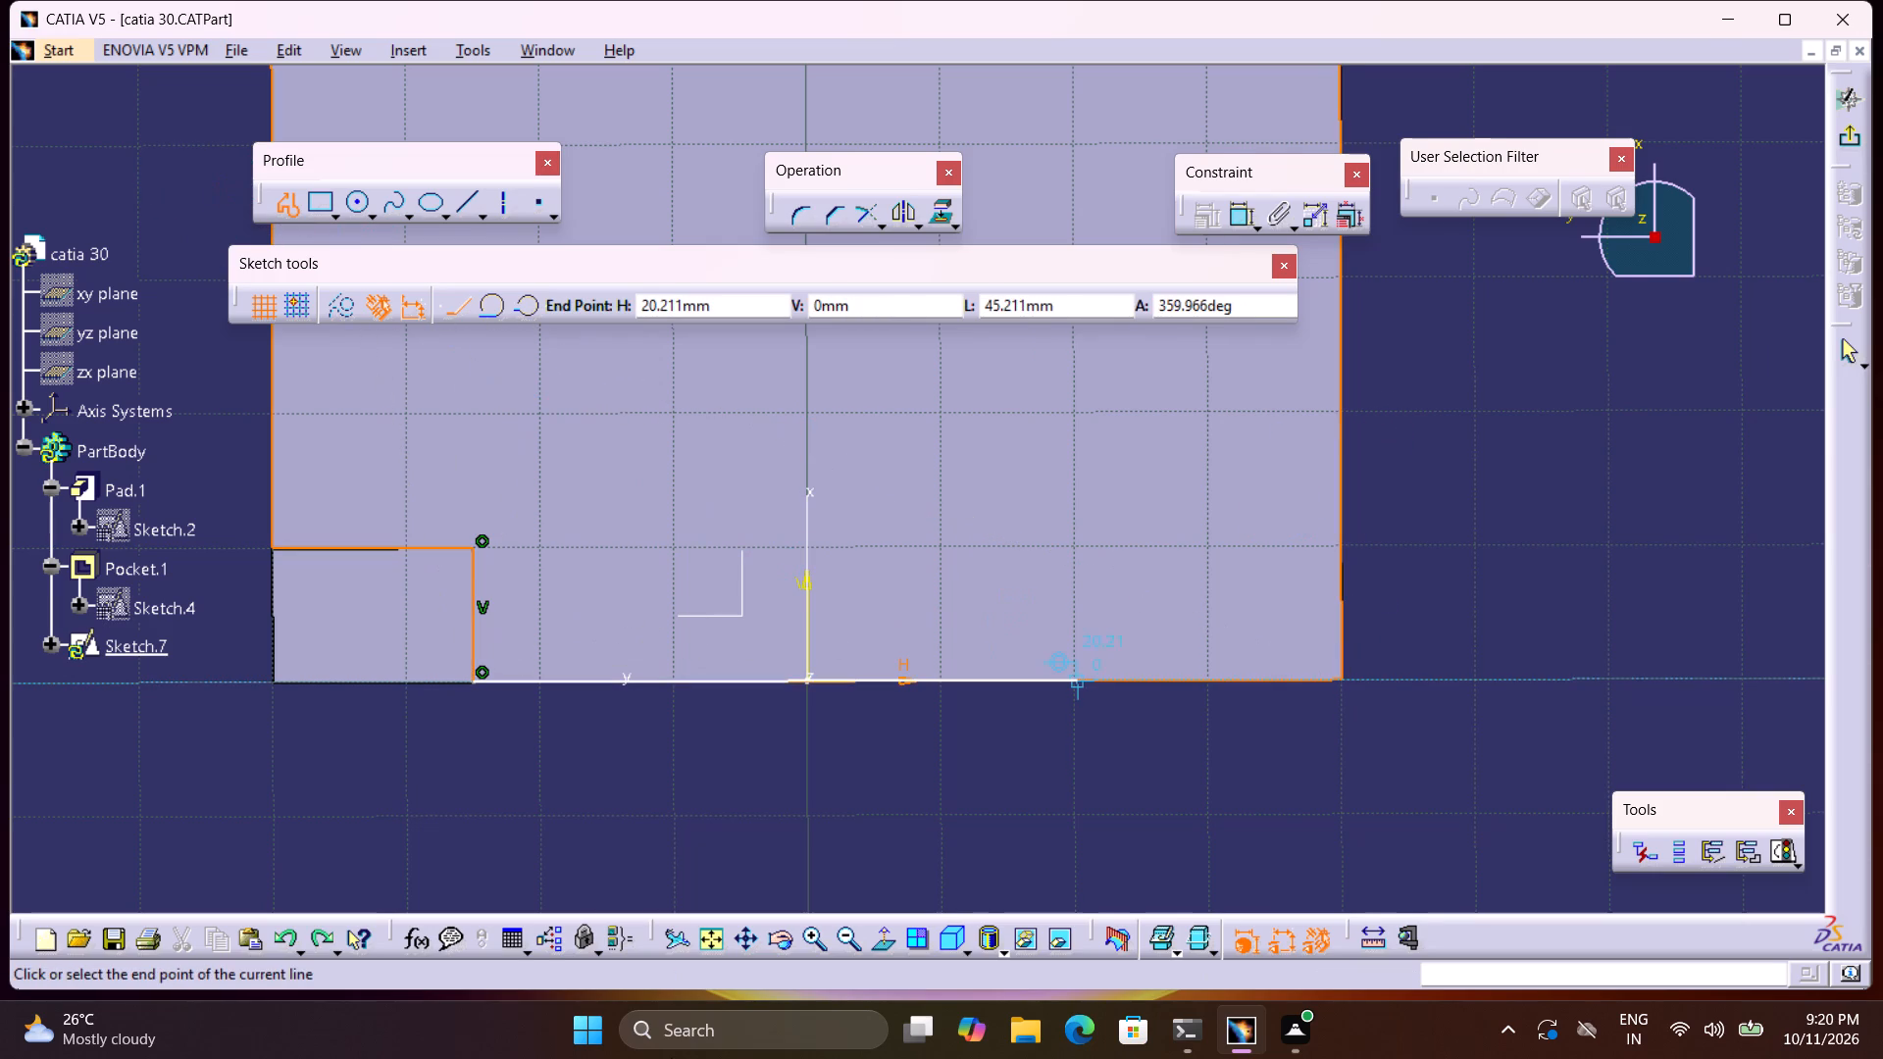
click(1168, 682)
middle_drag(1233, 485, 1291, 686)
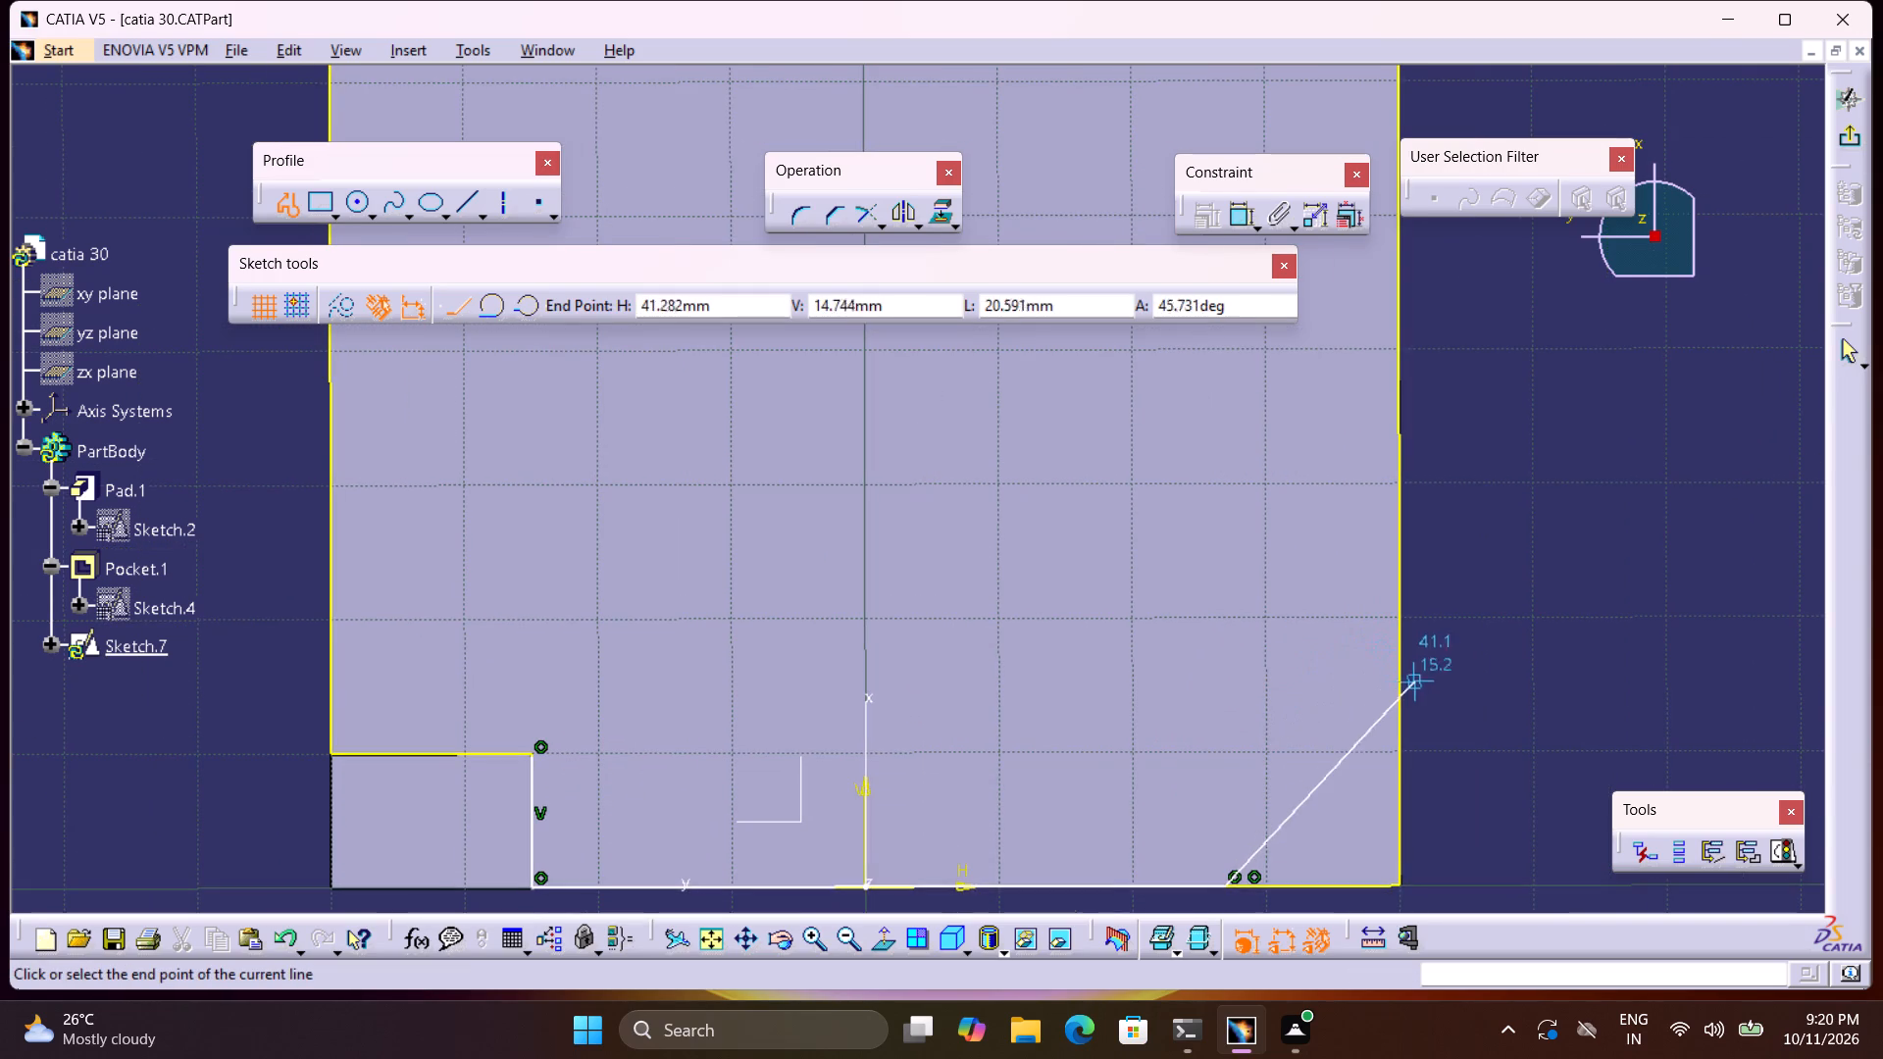
click(1401, 692)
middle_drag(1375, 528, 1483, 898)
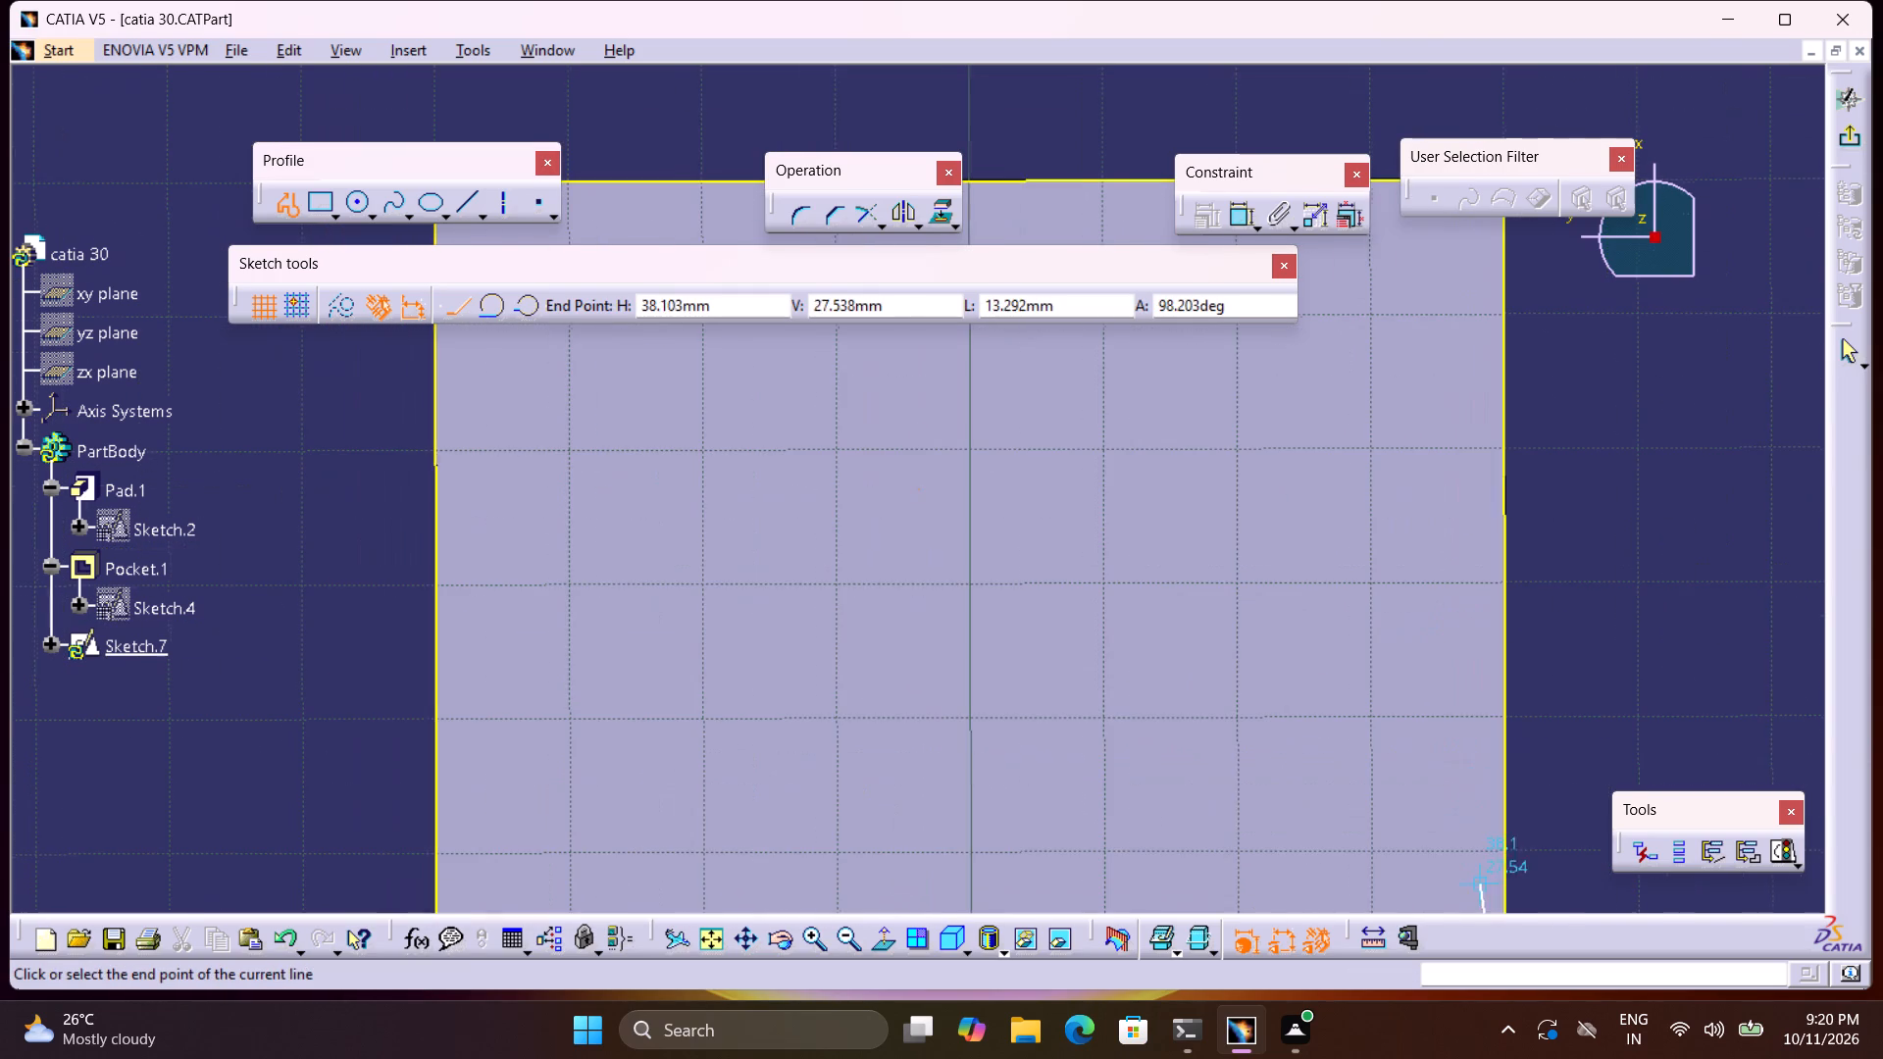
middle_drag(1483, 898, 1483, 897)
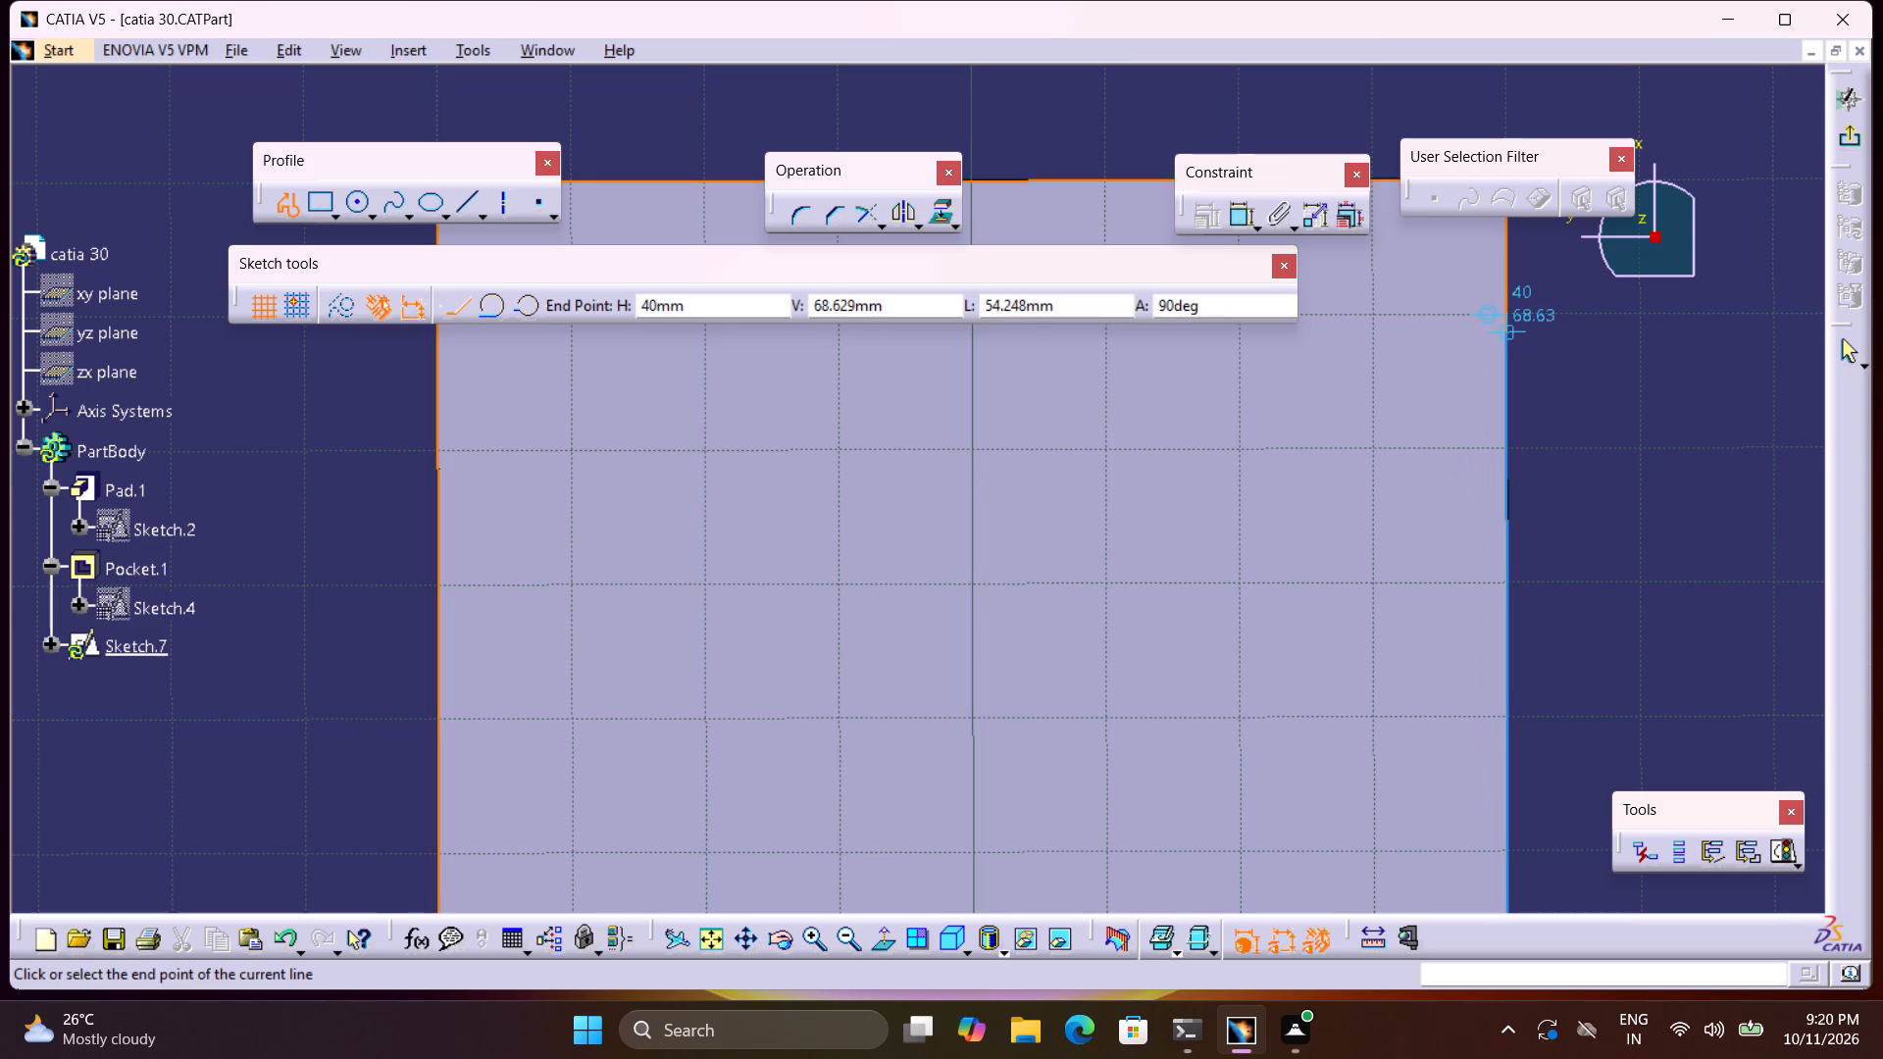
click(1506, 329)
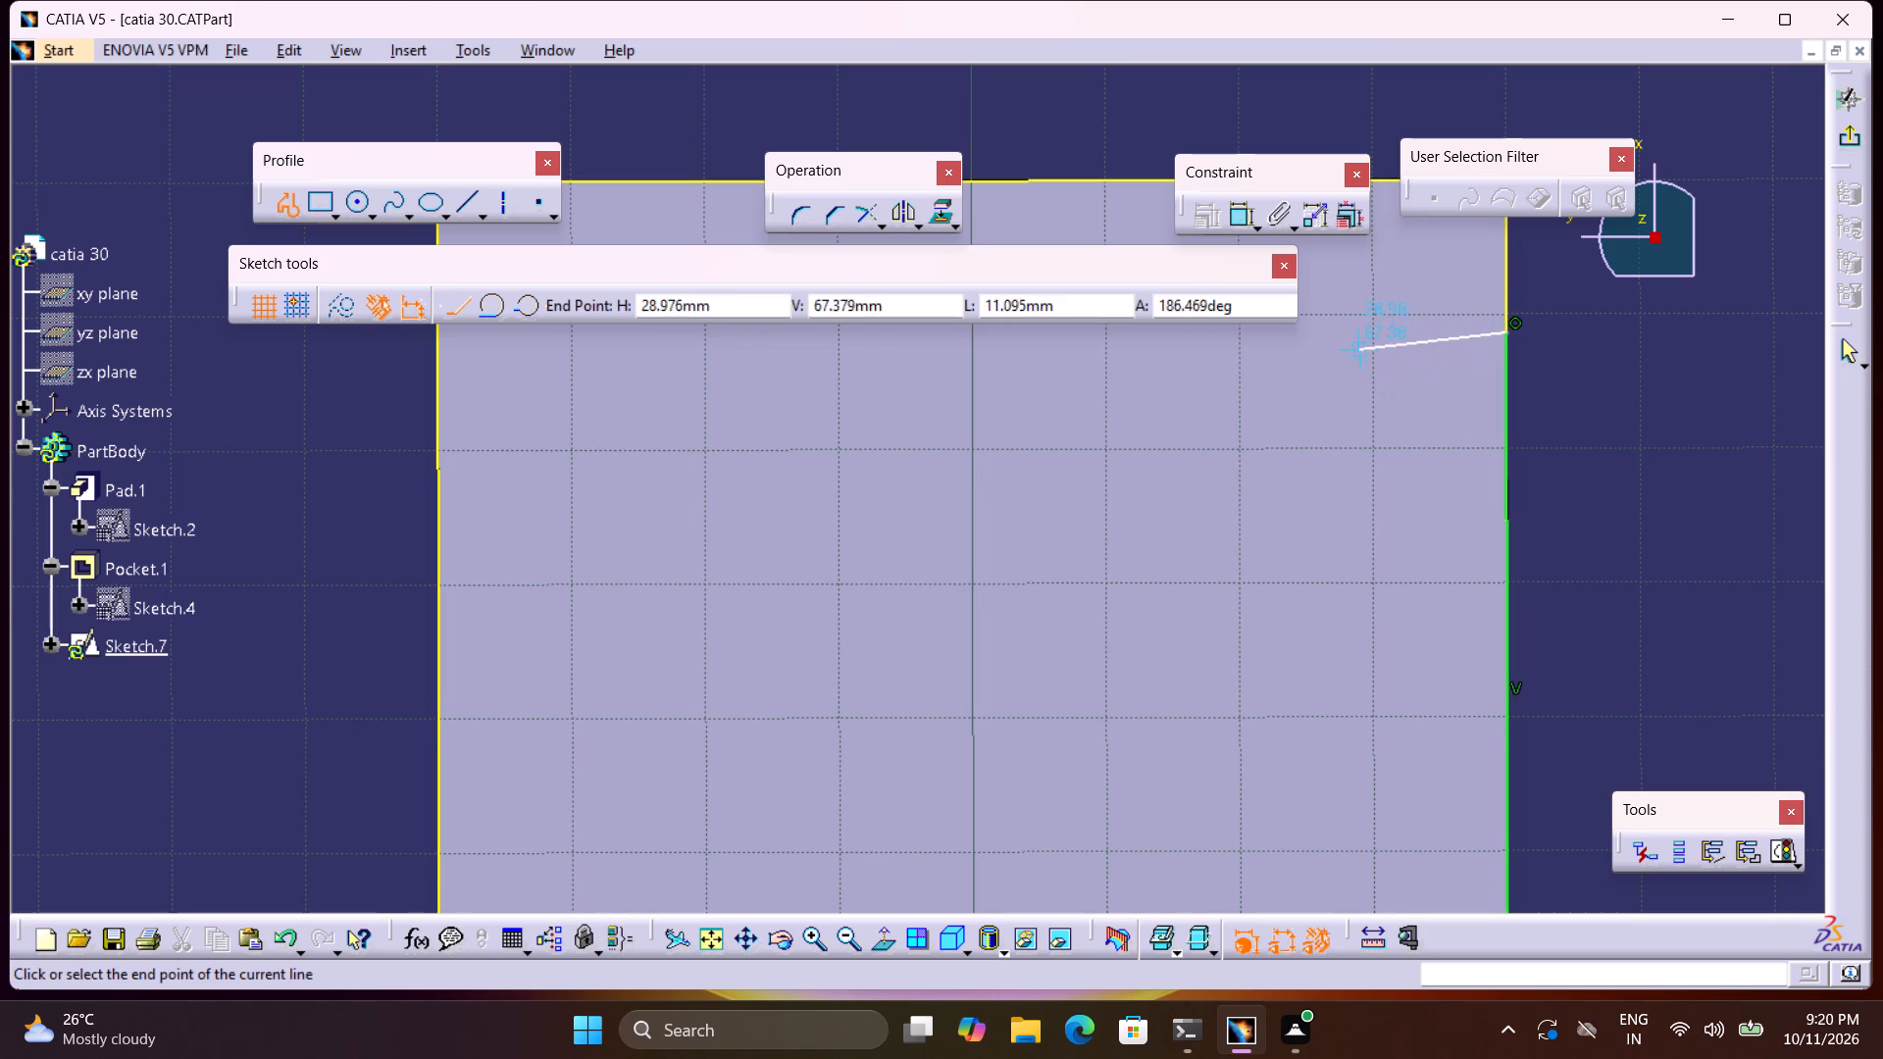
click(1358, 327)
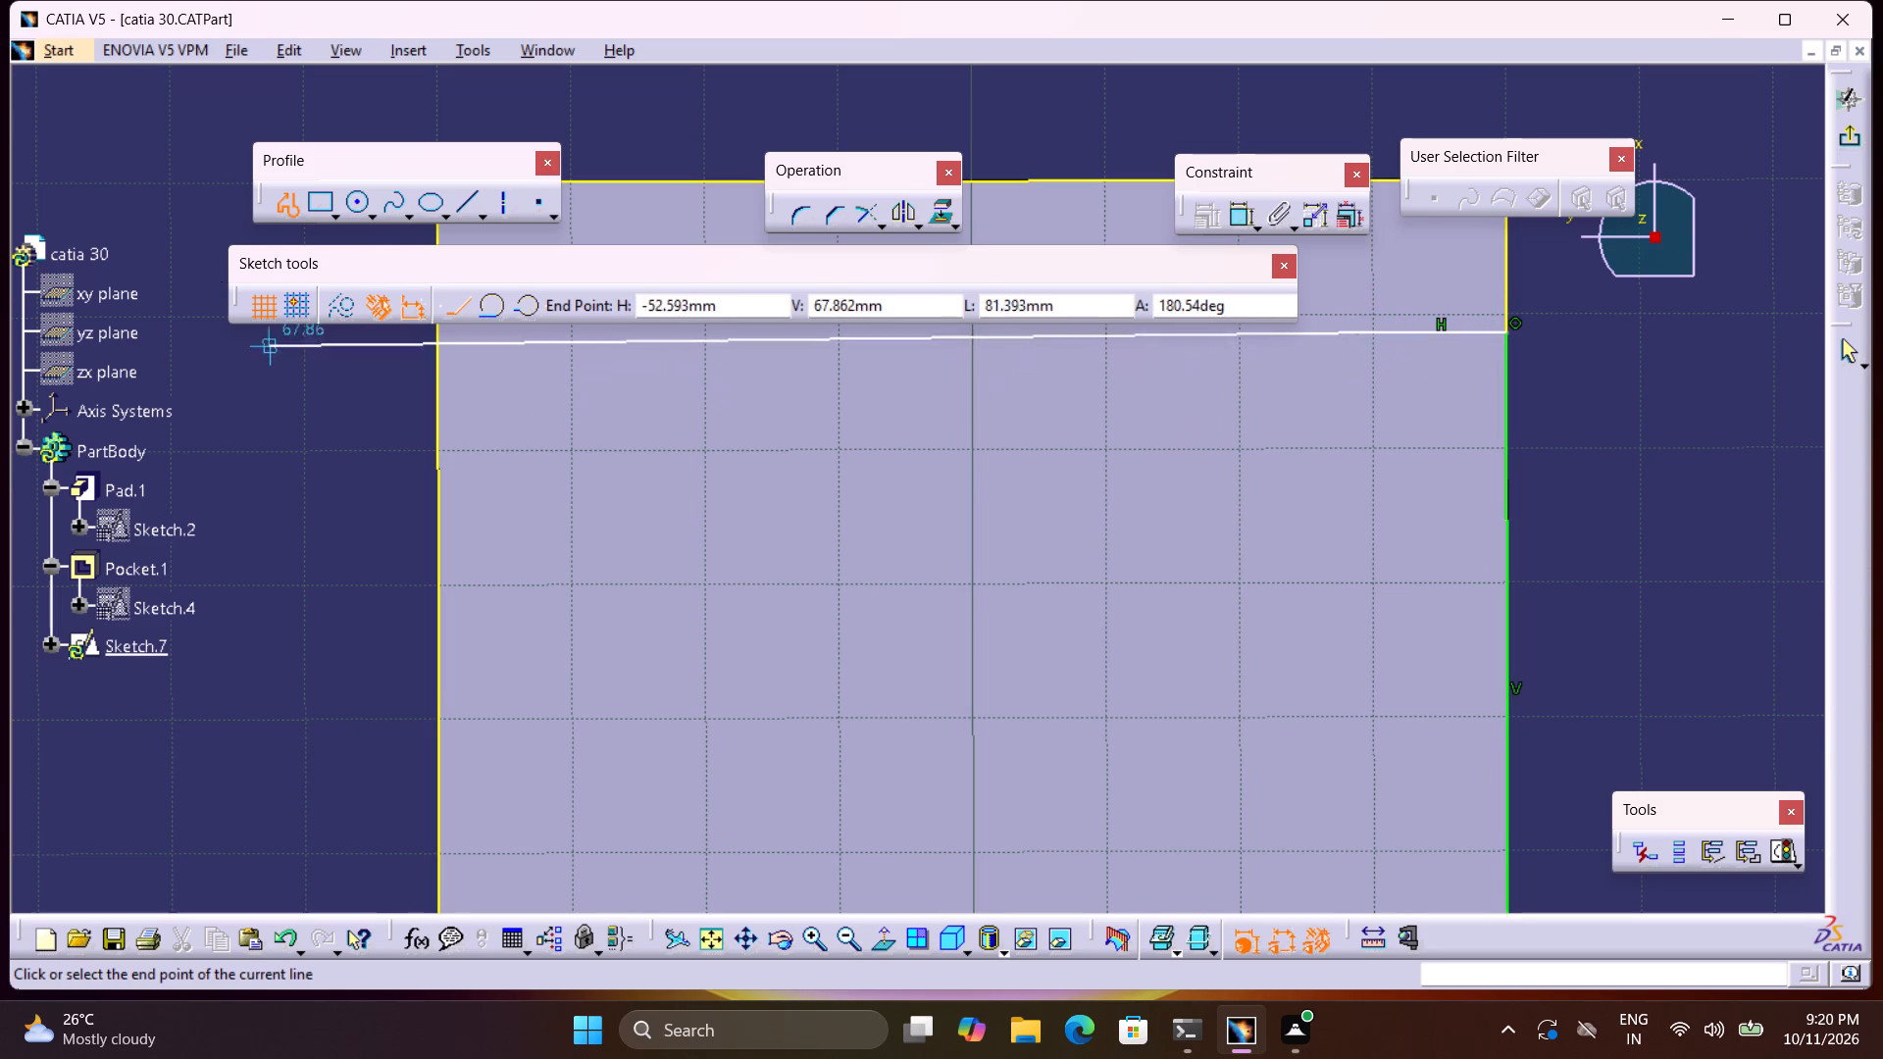
click(286, 195)
drag(1607, 322, 1597, 319)
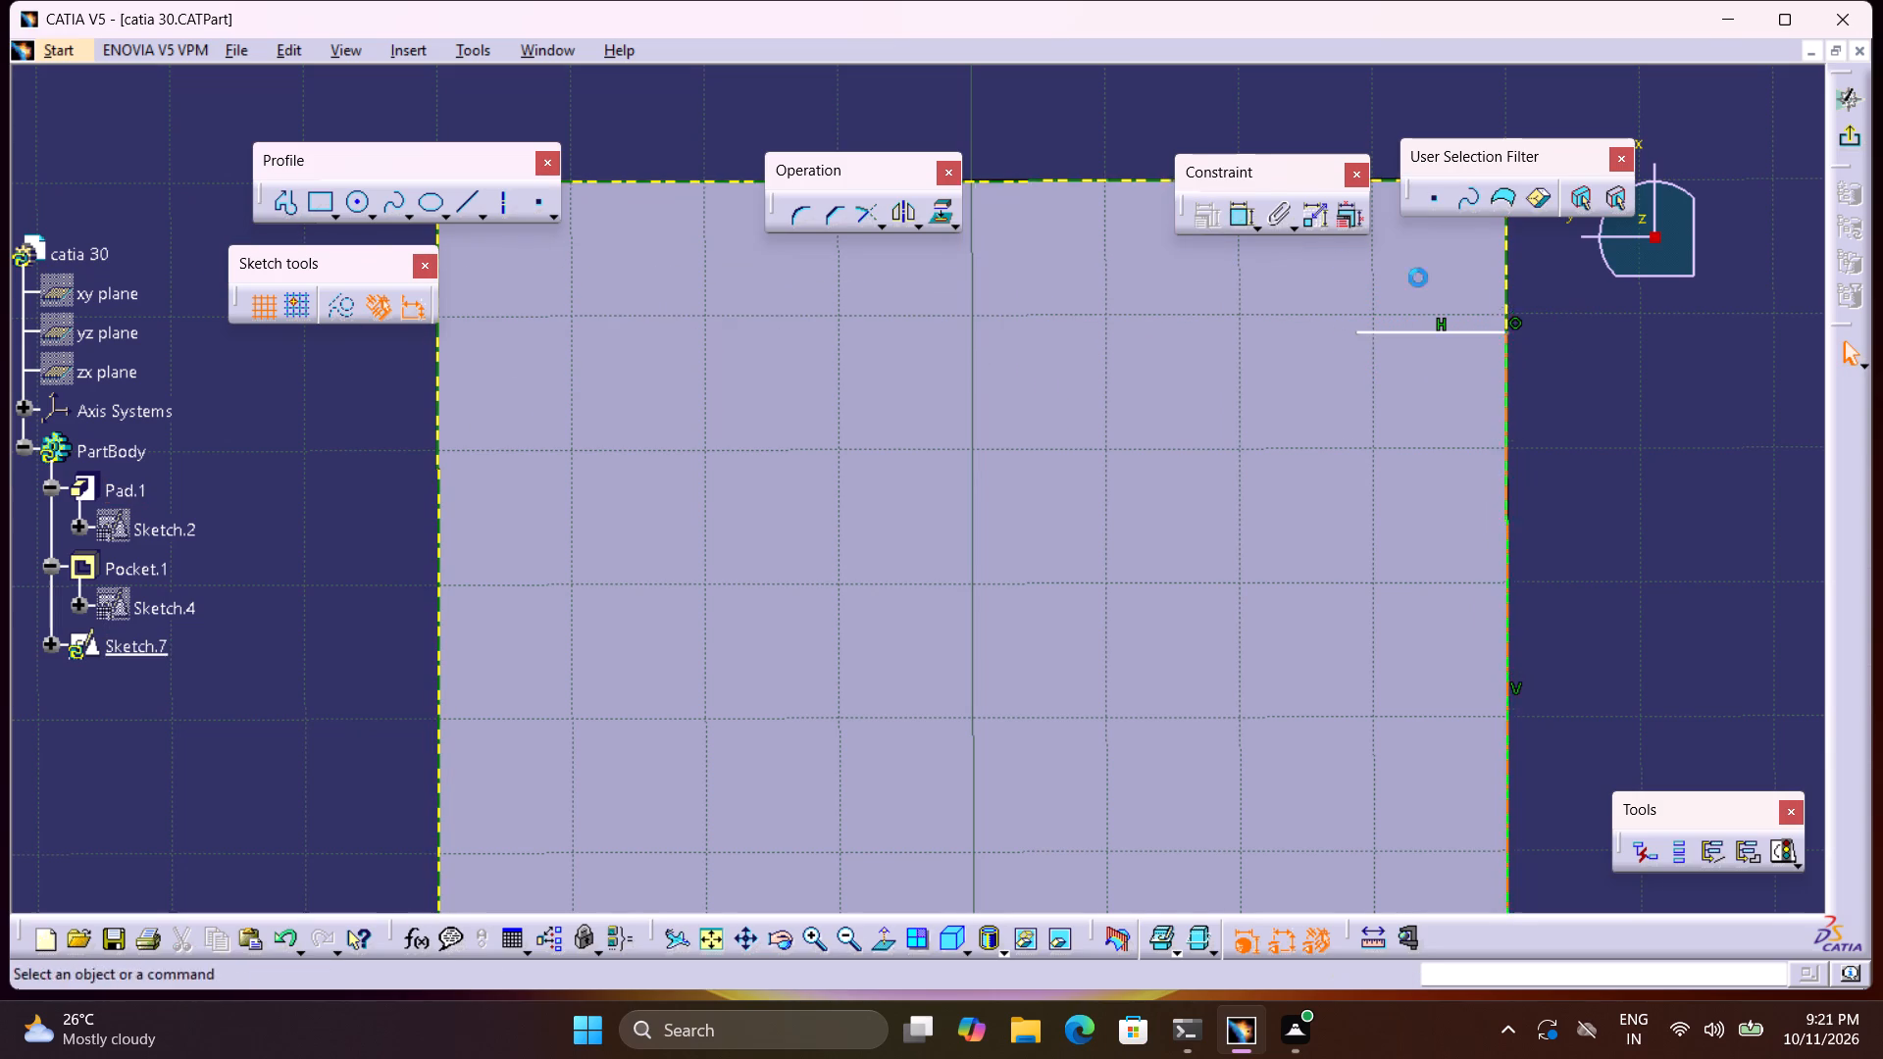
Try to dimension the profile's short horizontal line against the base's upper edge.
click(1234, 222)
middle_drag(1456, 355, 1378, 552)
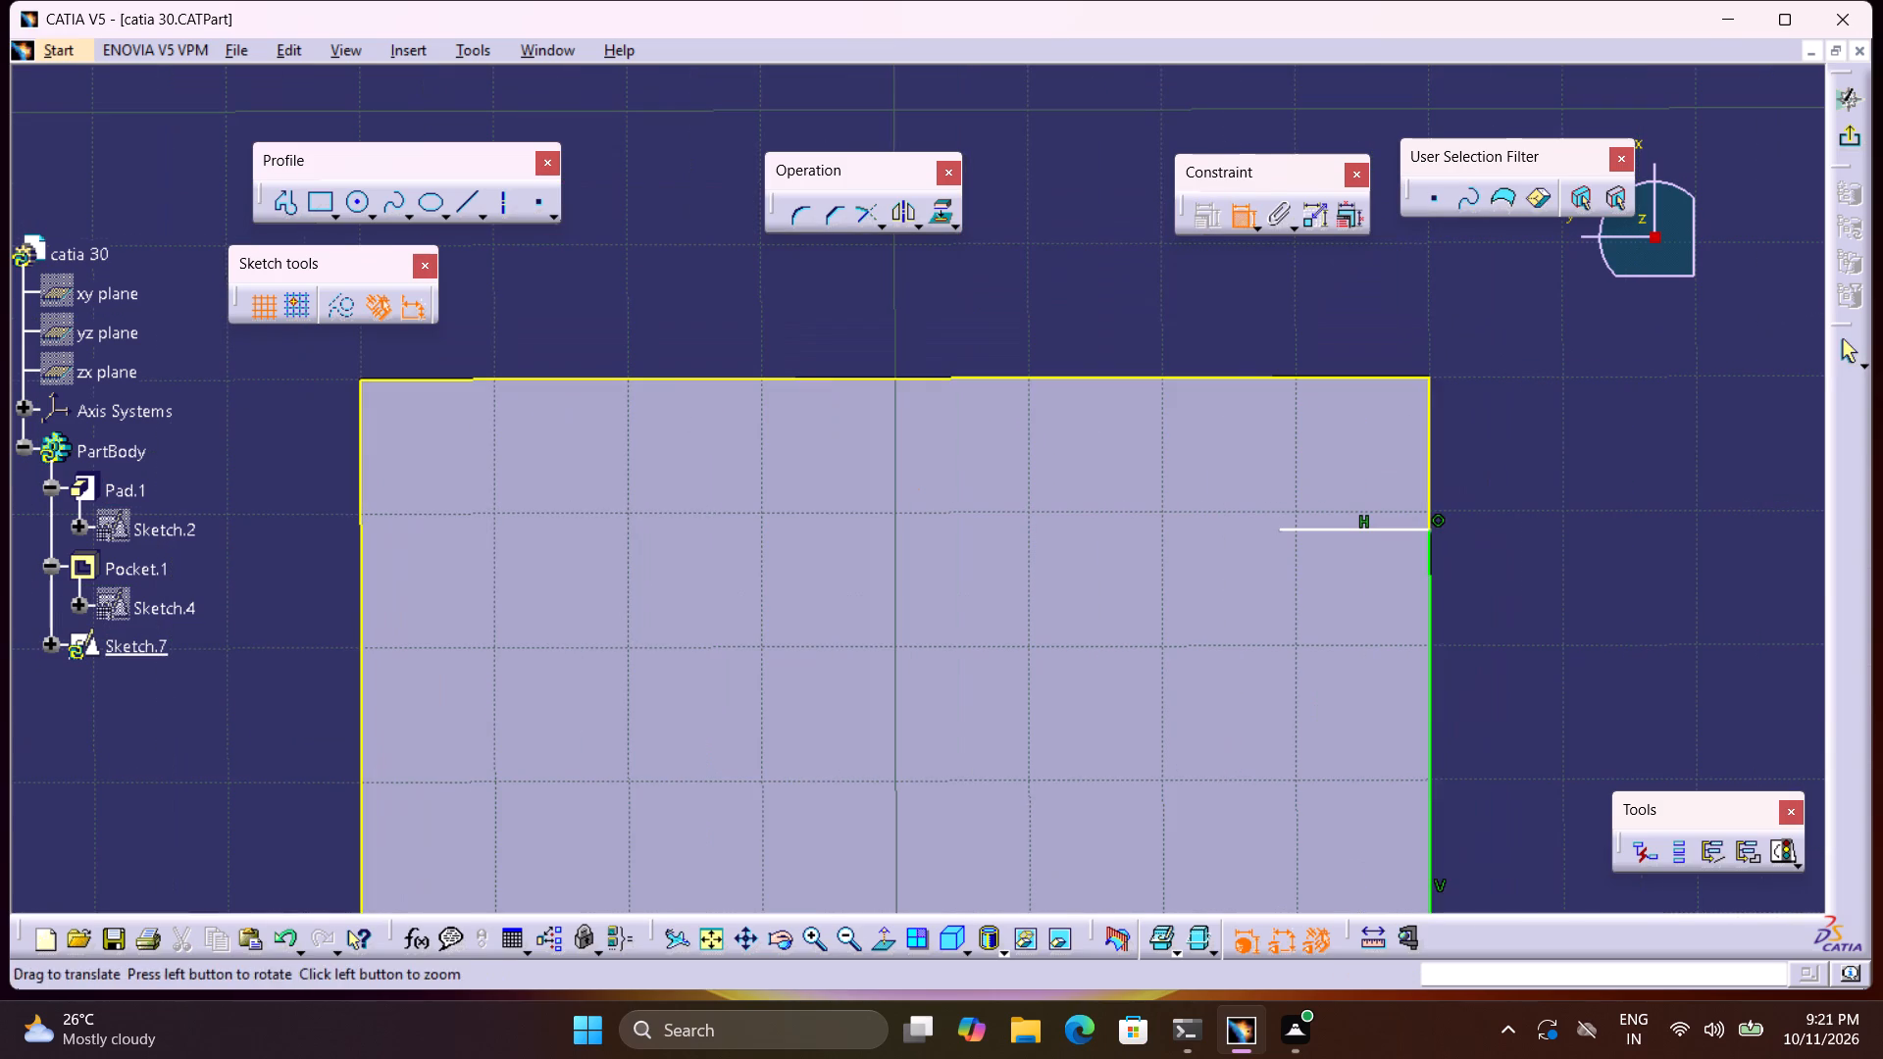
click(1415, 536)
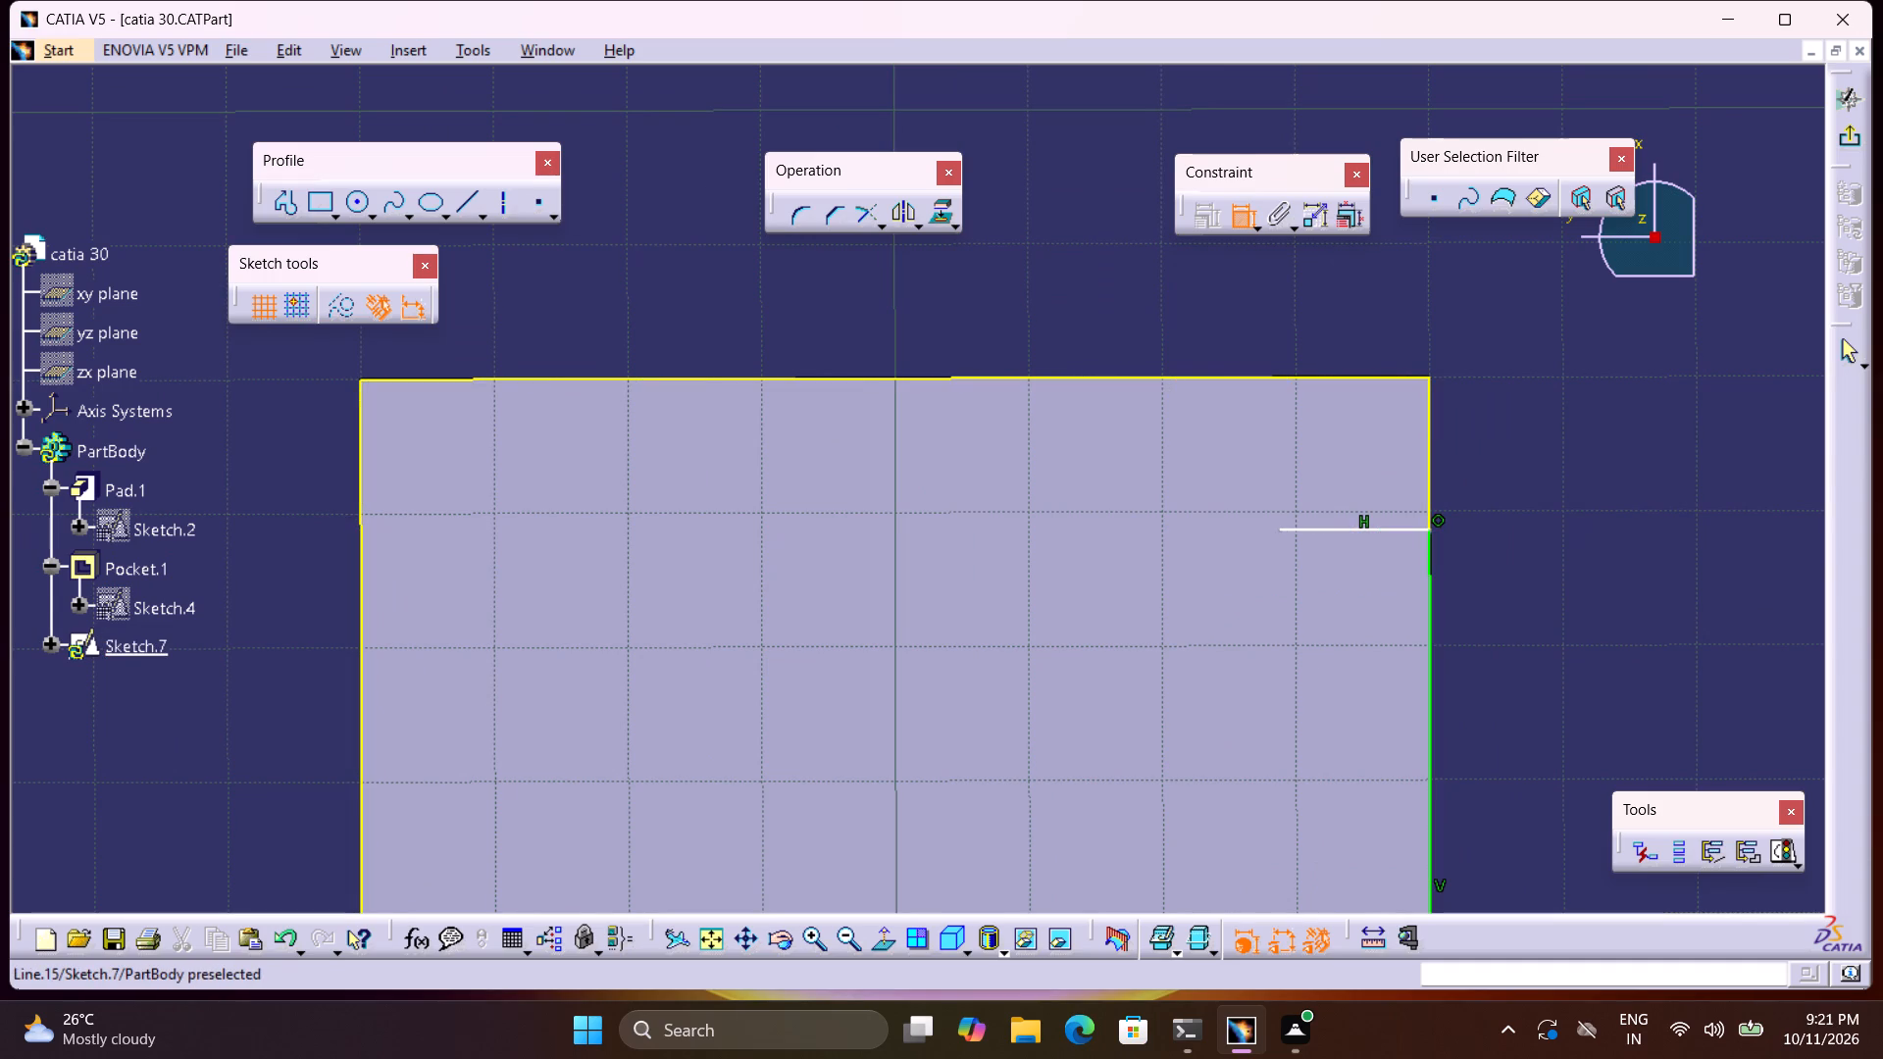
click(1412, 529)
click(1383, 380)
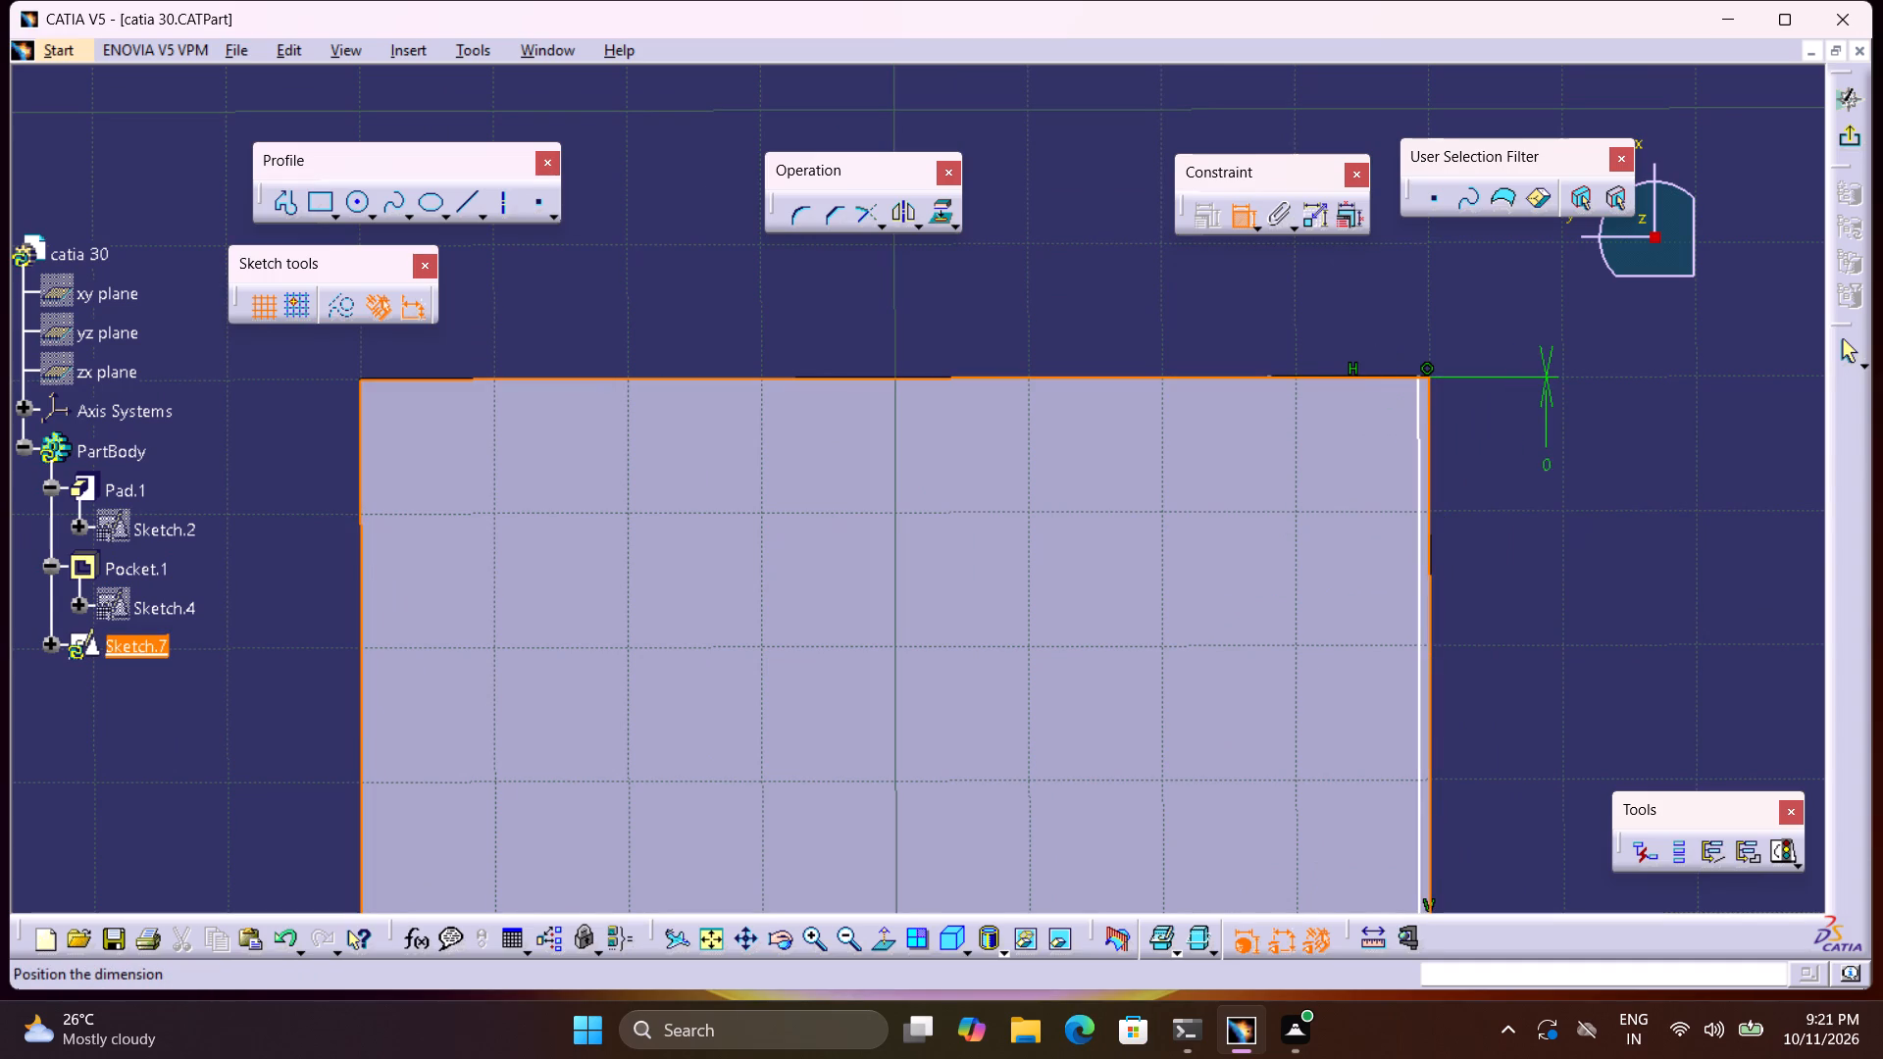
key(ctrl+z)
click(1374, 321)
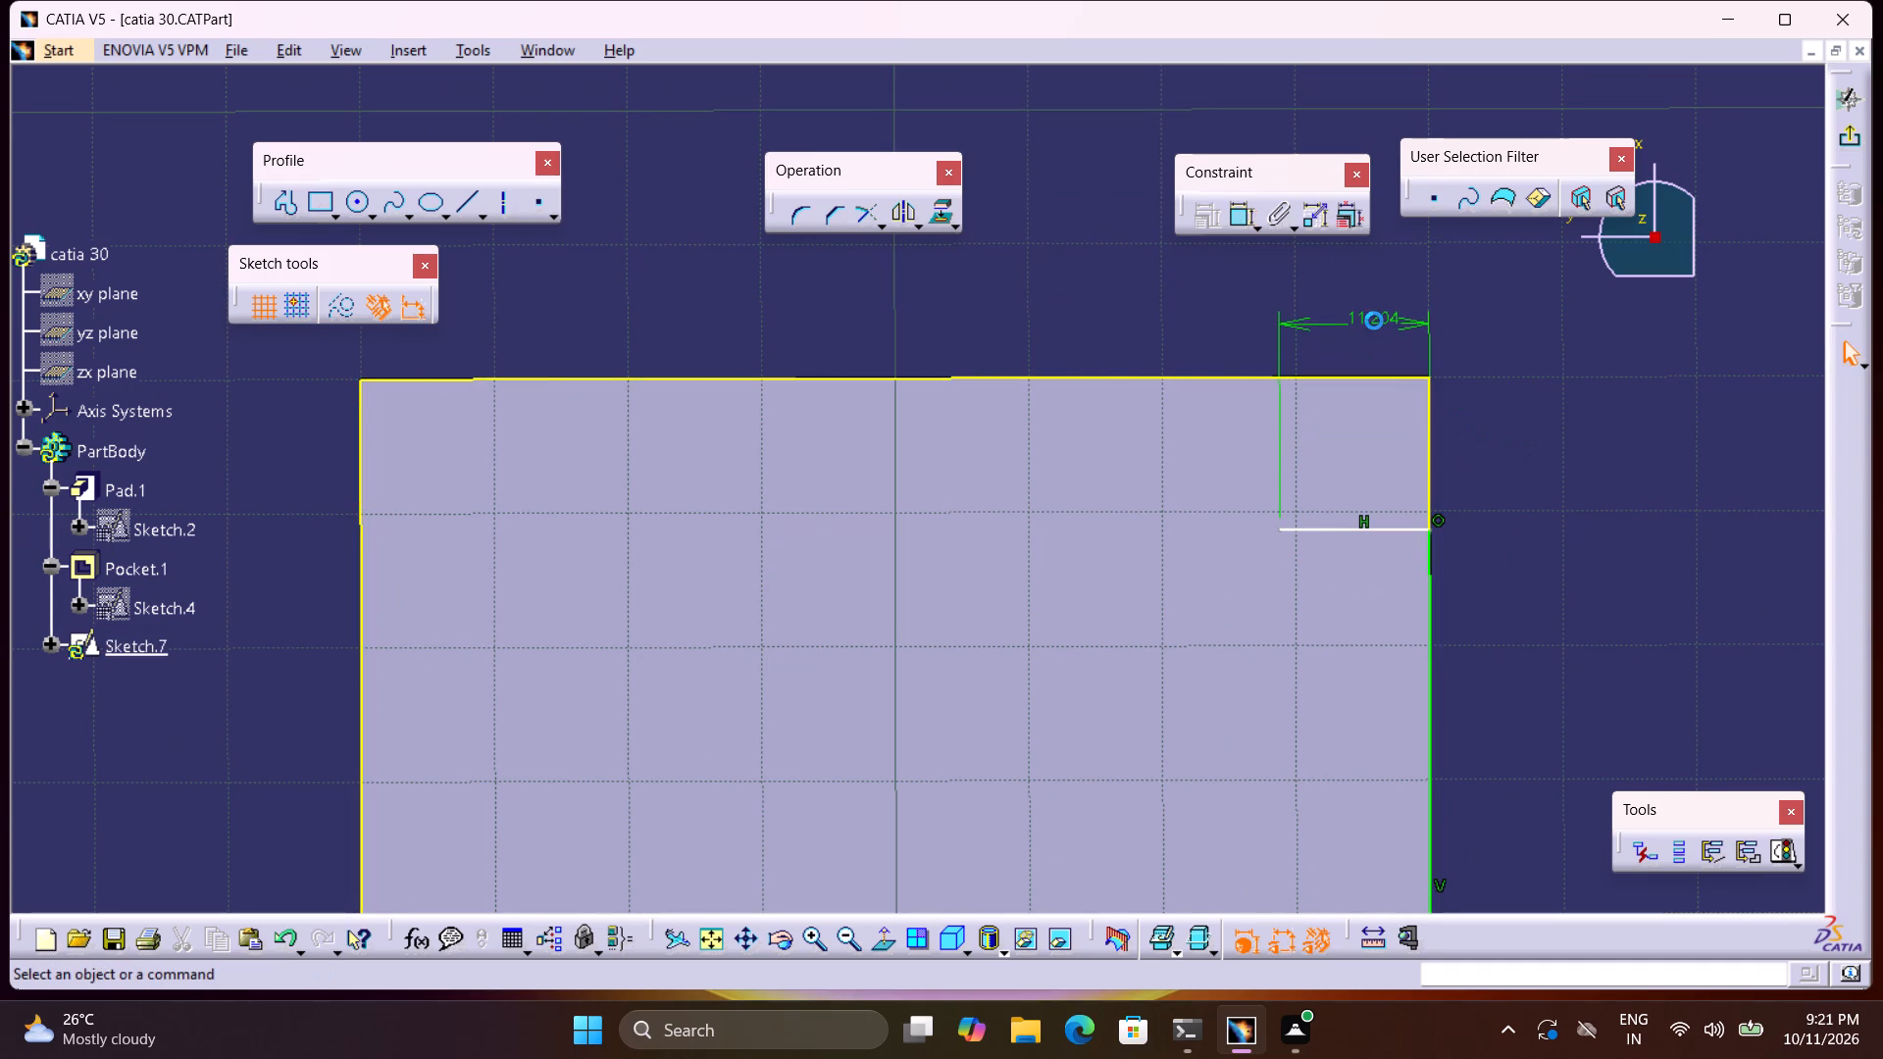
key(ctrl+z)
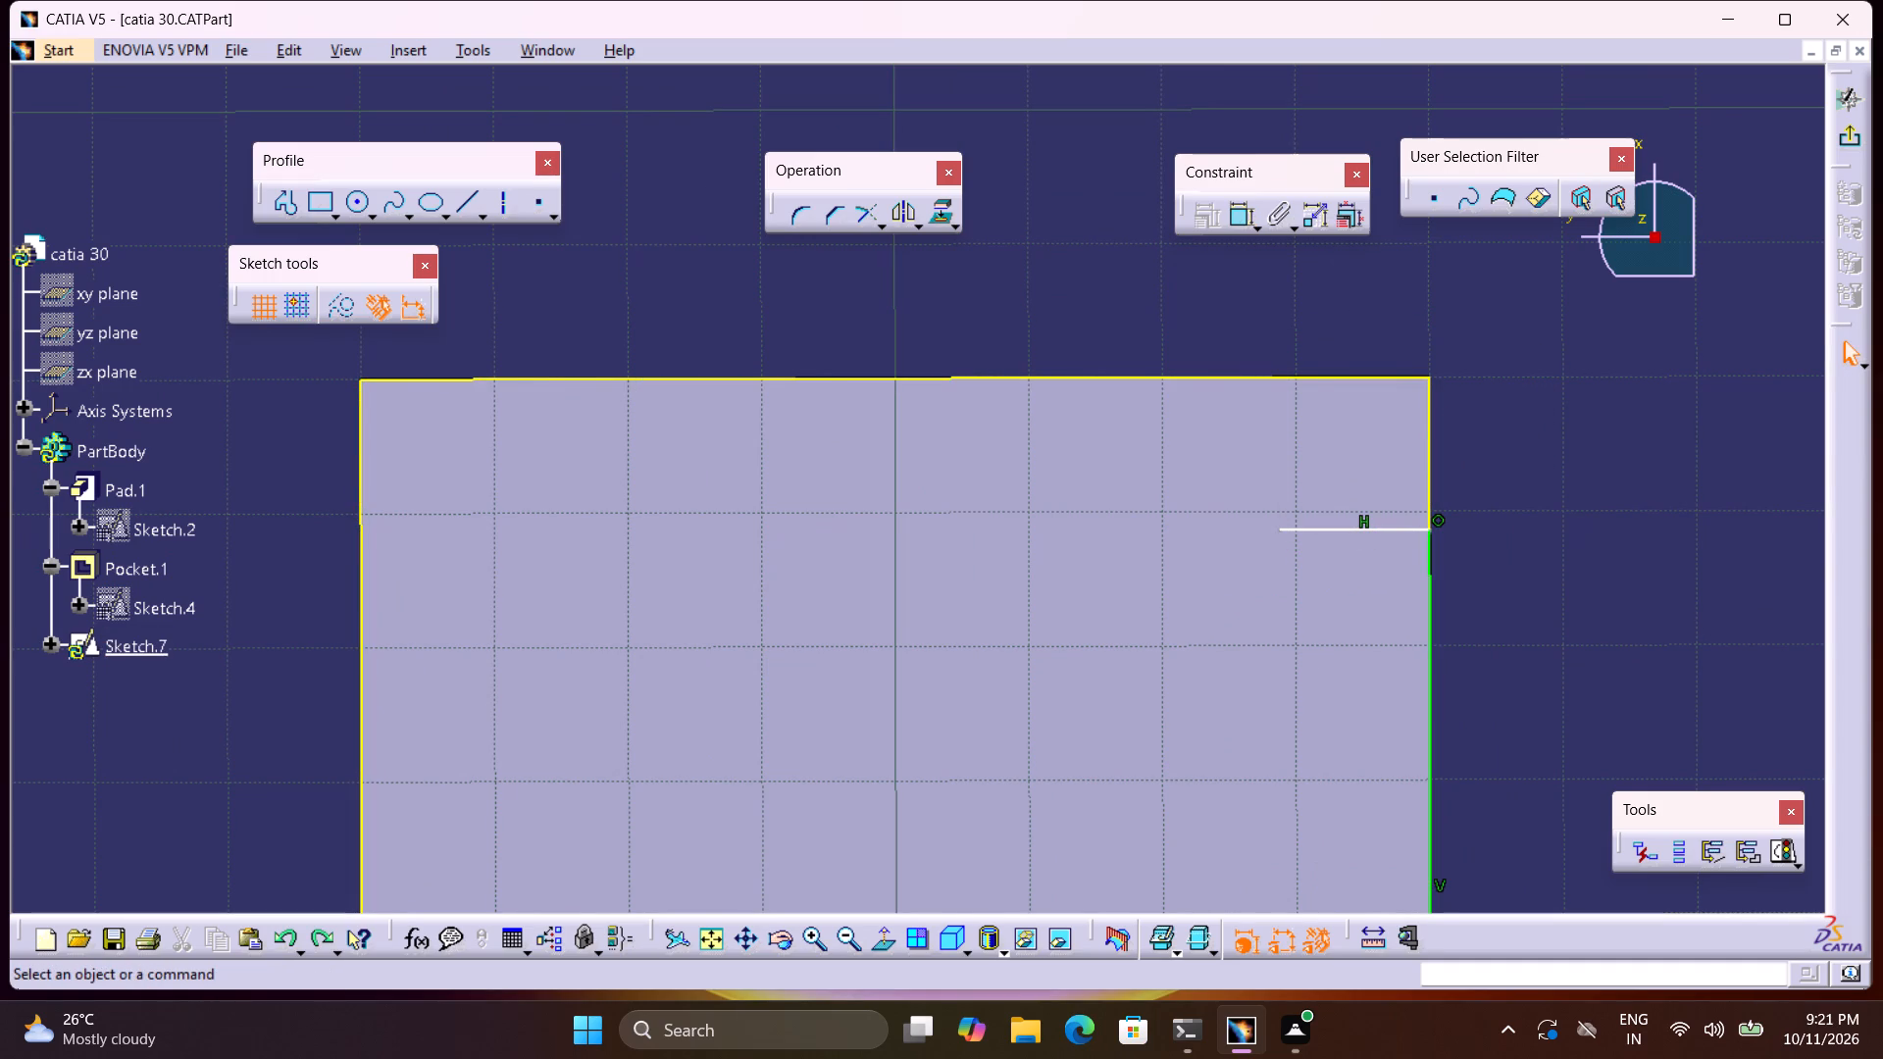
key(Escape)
Delete the projected outline of the base's top face from the sketch.
click(1403, 378)
key(Delete)
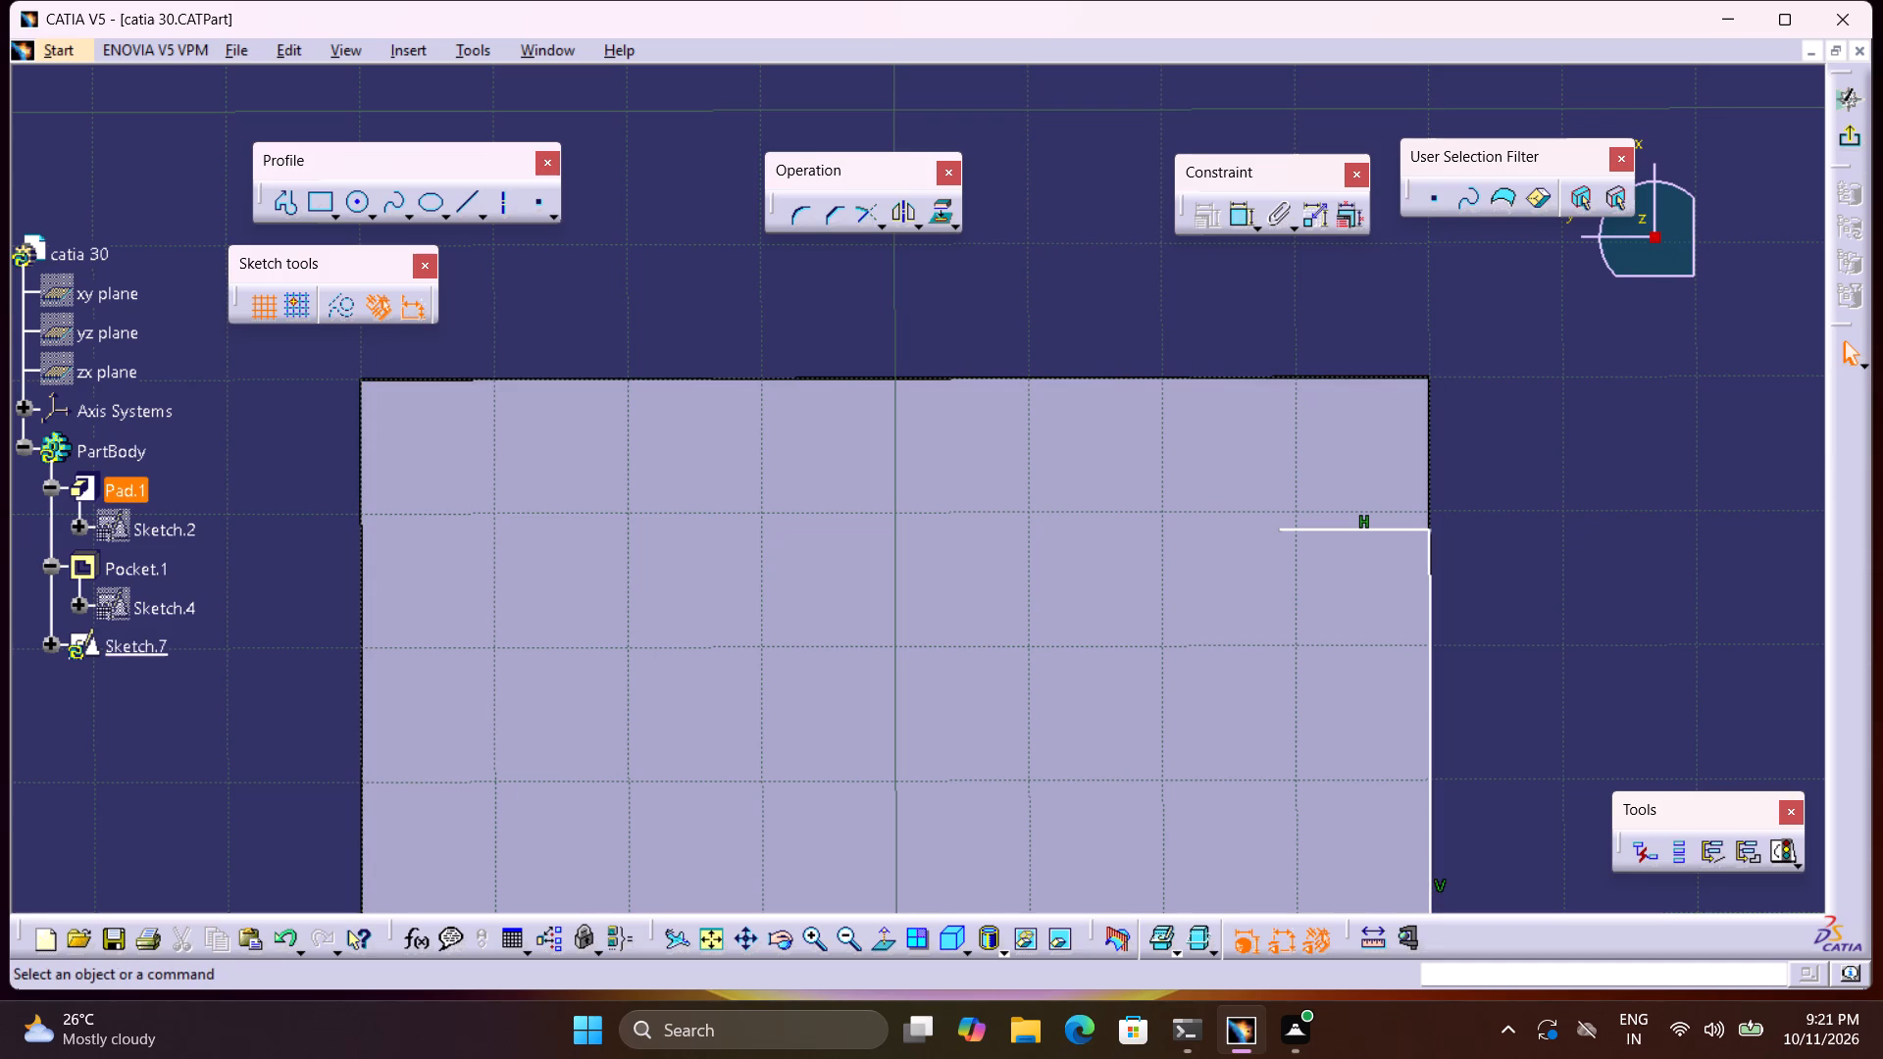
Constrain the short horizontal line to a 20 mm offset from the base's upper edge.
click(1240, 218)
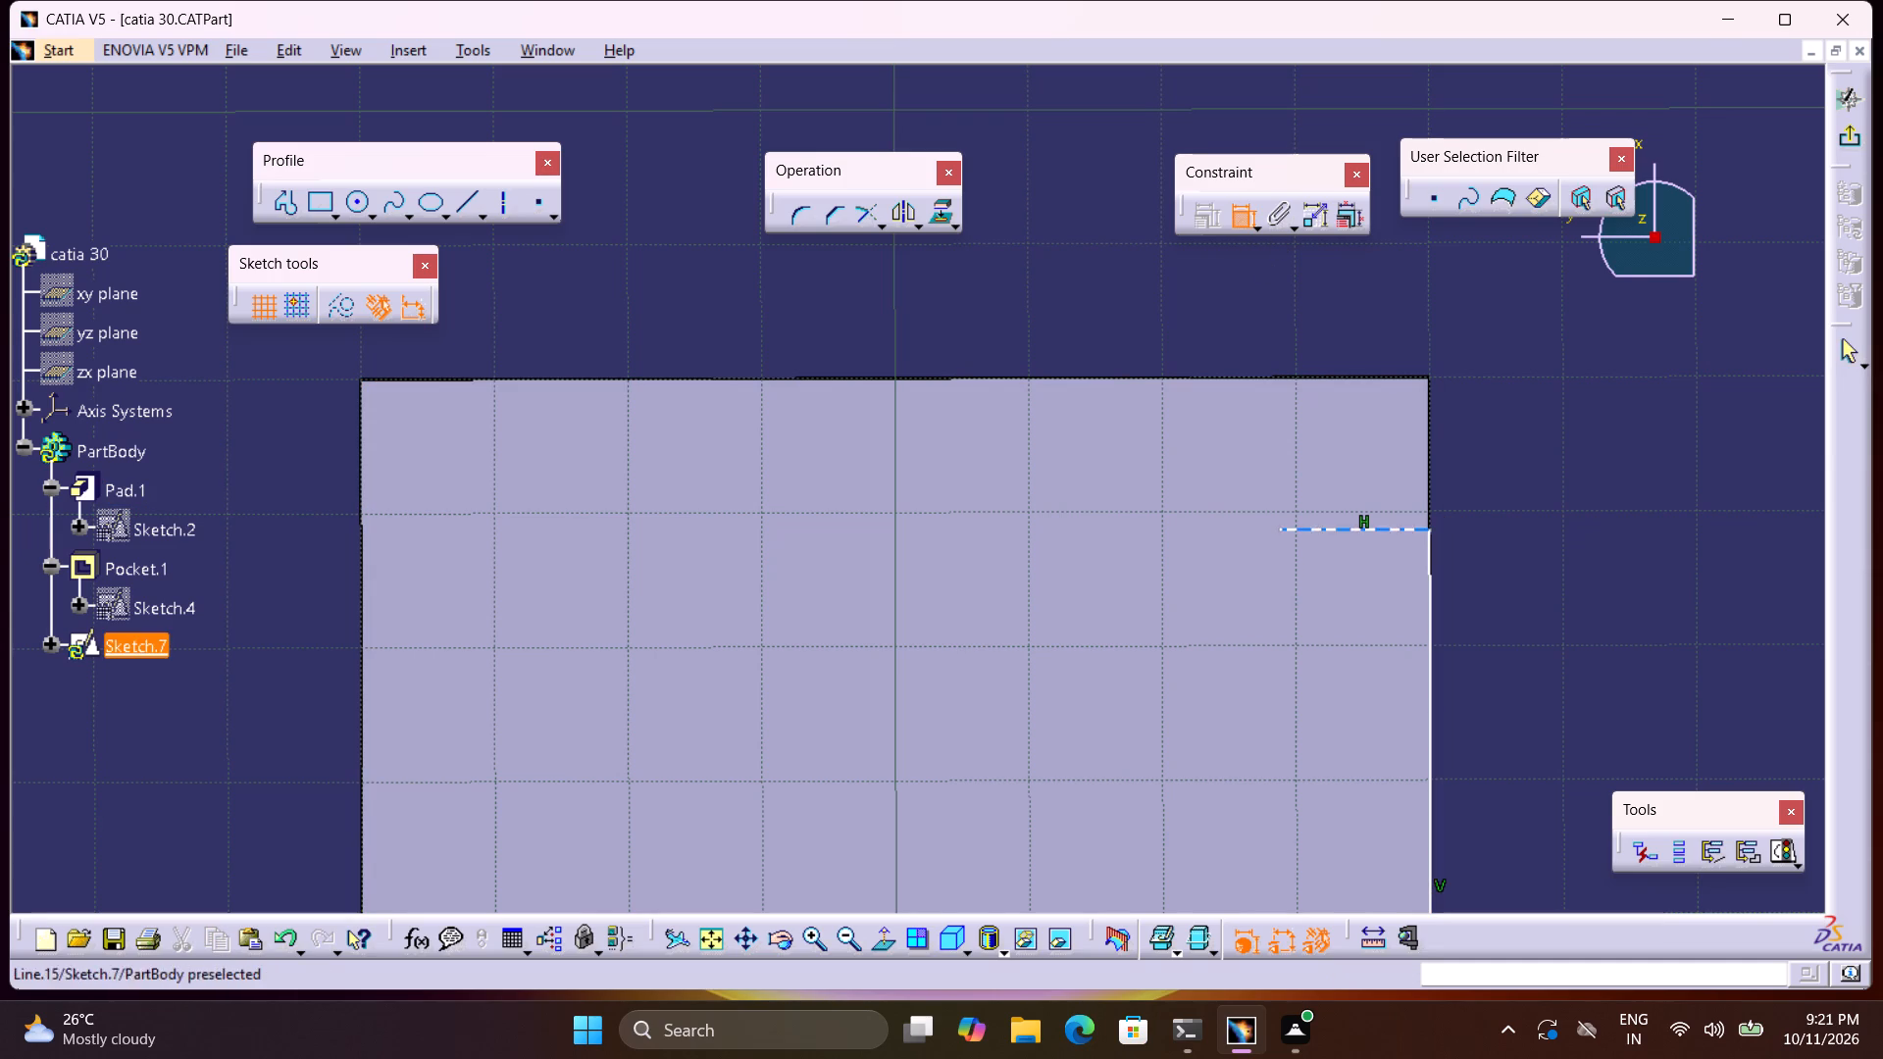
click(1403, 532)
click(1360, 374)
click(1547, 479)
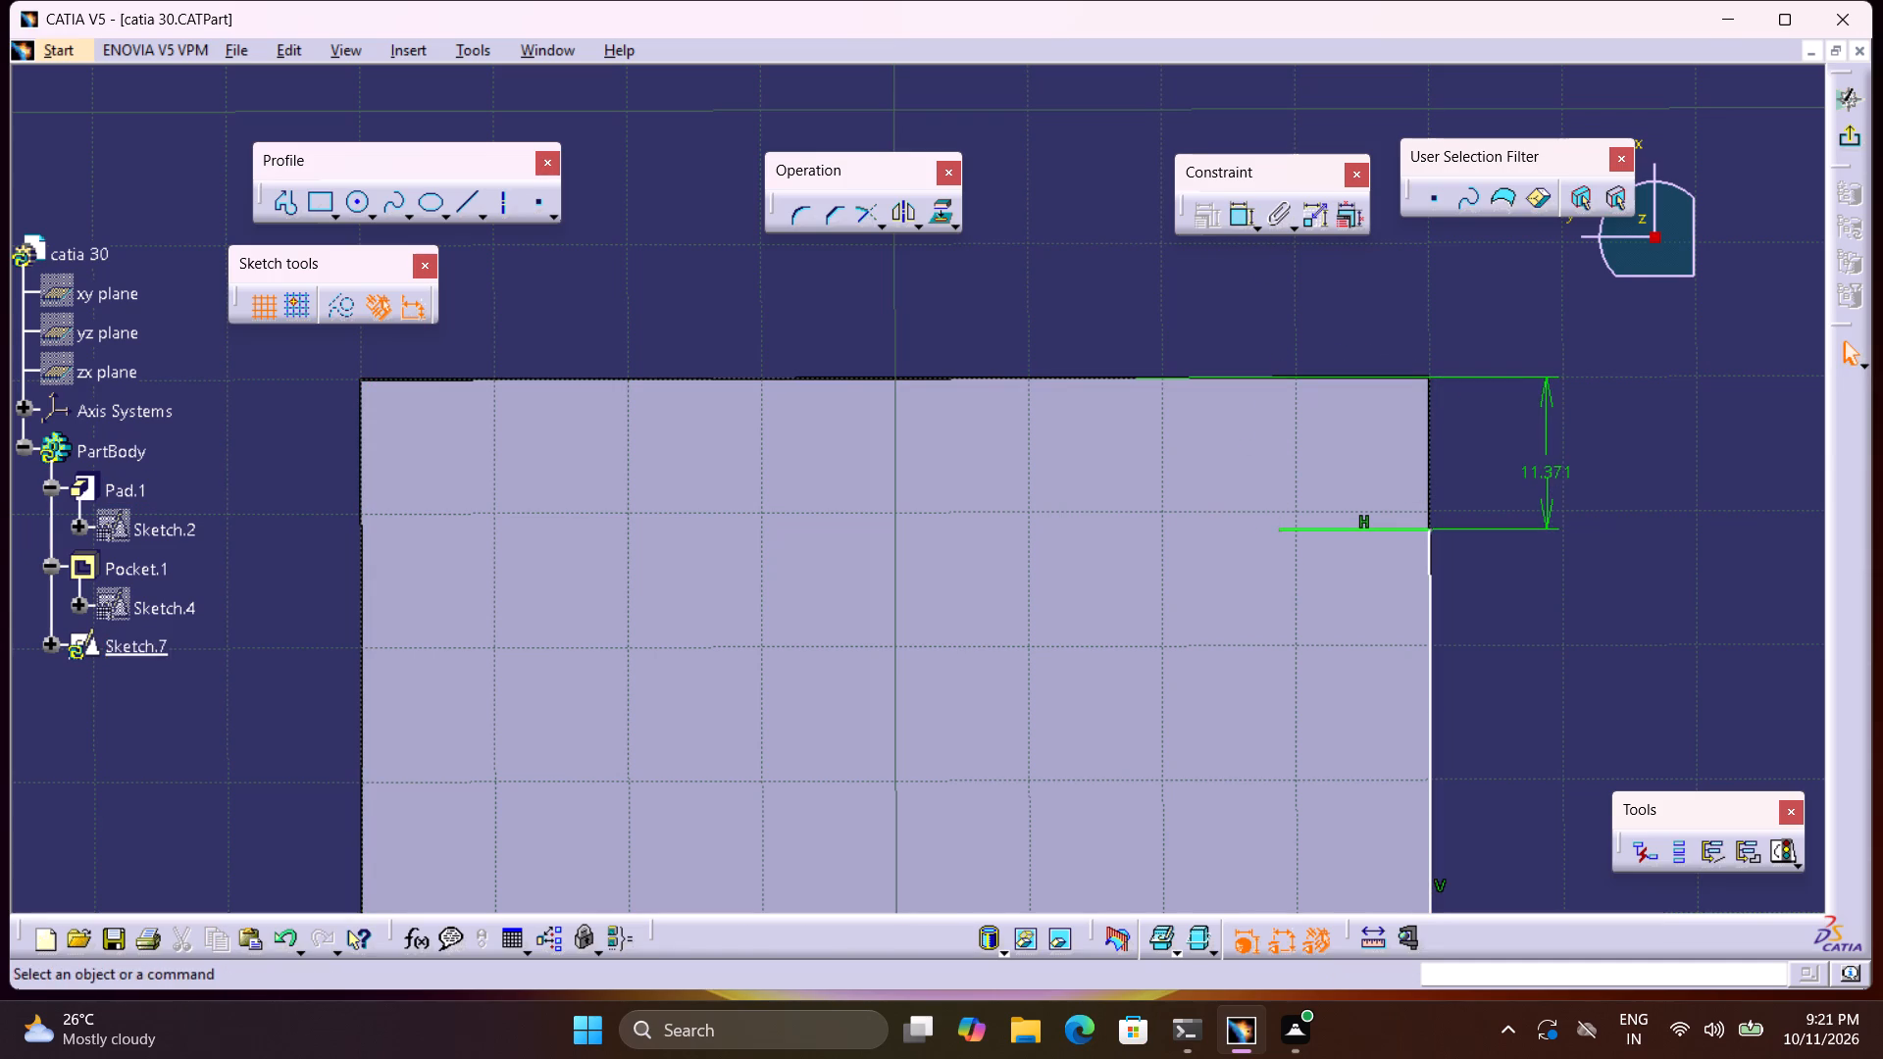
double_click(1548, 472)
key(2)
key(0)
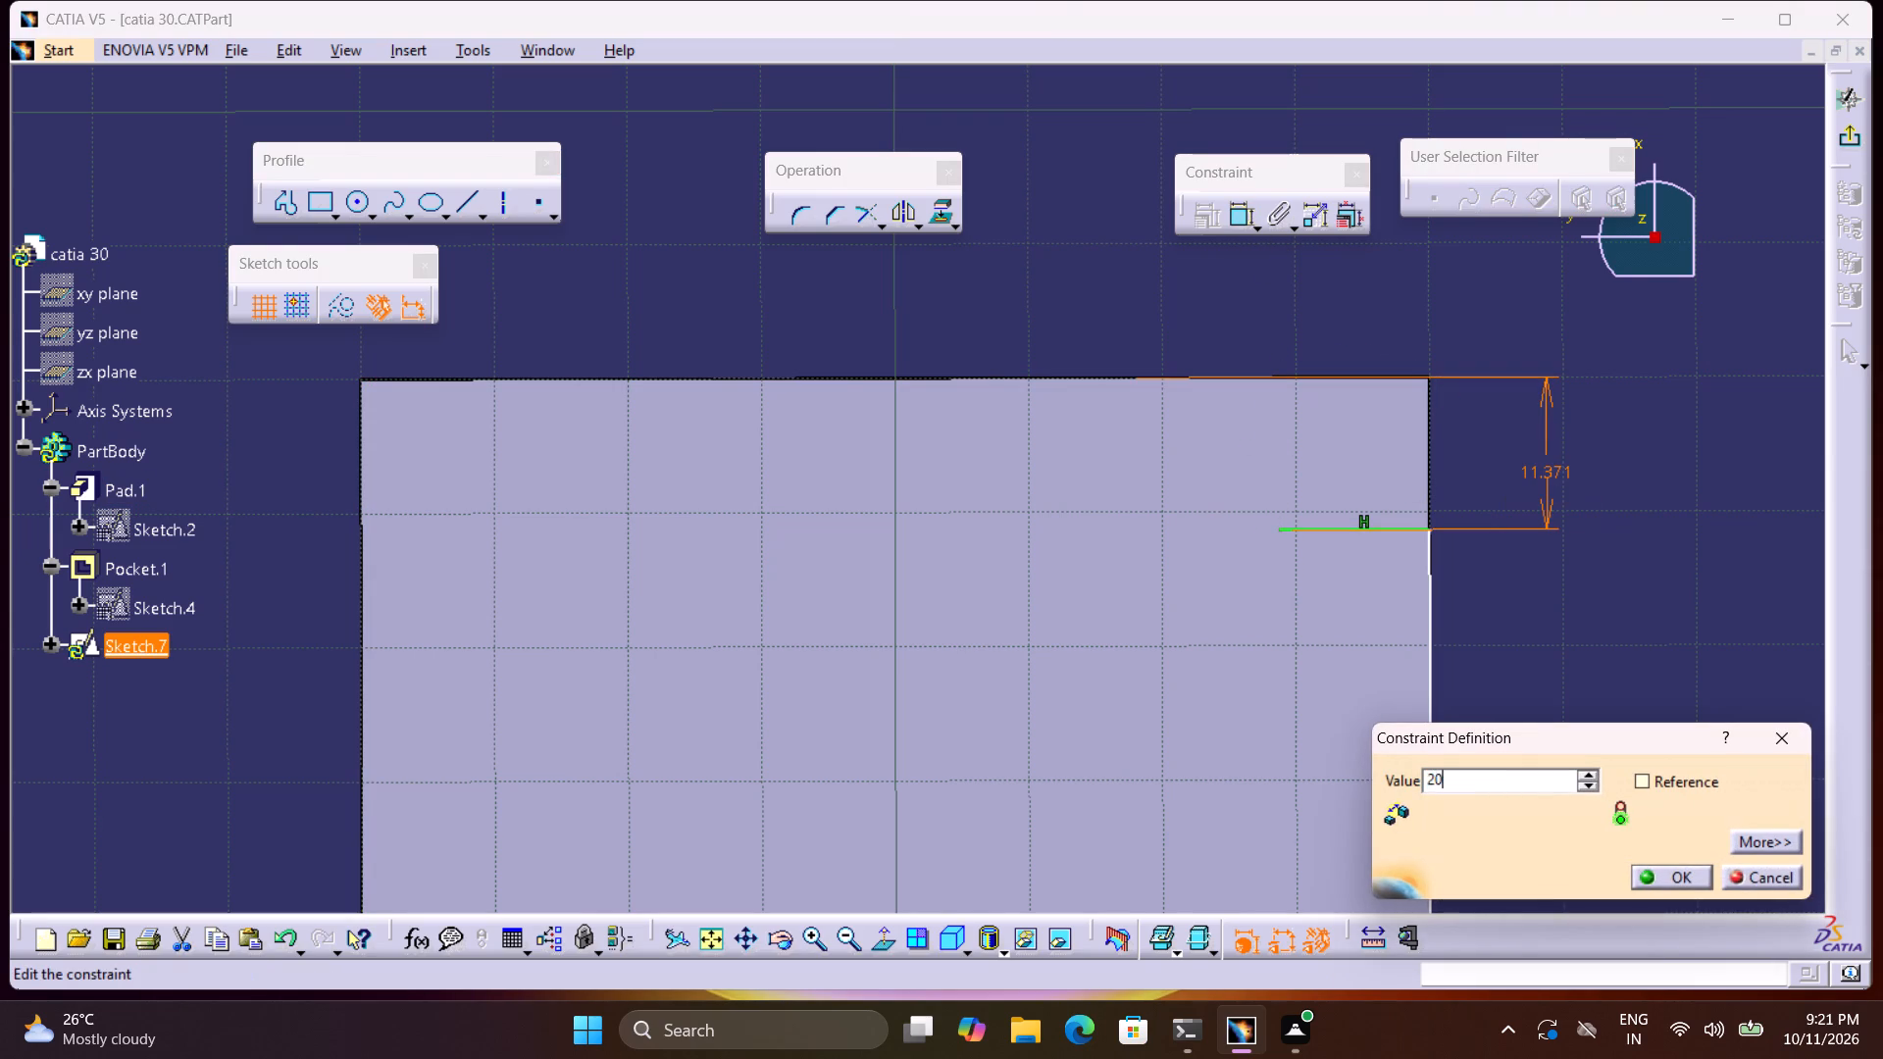
key(Return)
Add an angle constraint between the slanted corner line and the base's bottom edge.
middle_drag(1532, 719, 1528, 330)
middle_drag(1509, 715, 1516, 483)
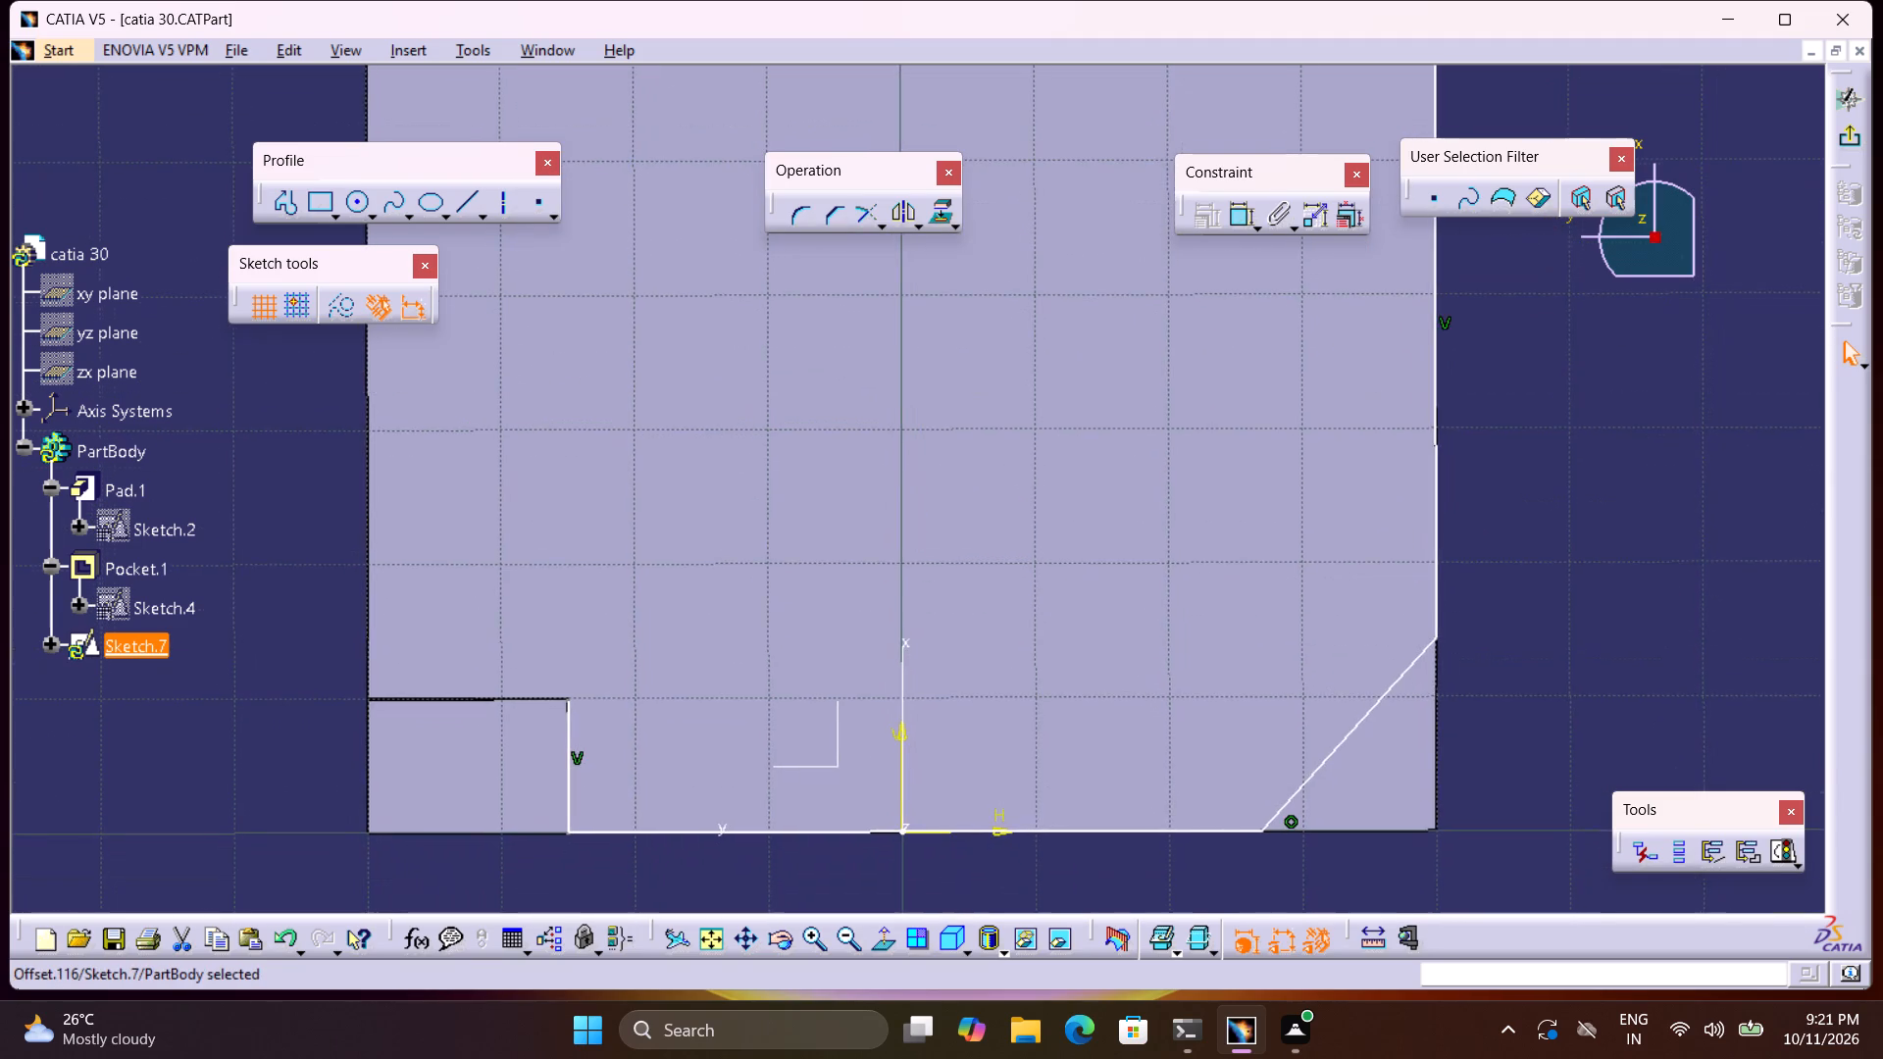
middle_drag(1548, 667, 1504, 523)
click(1247, 219)
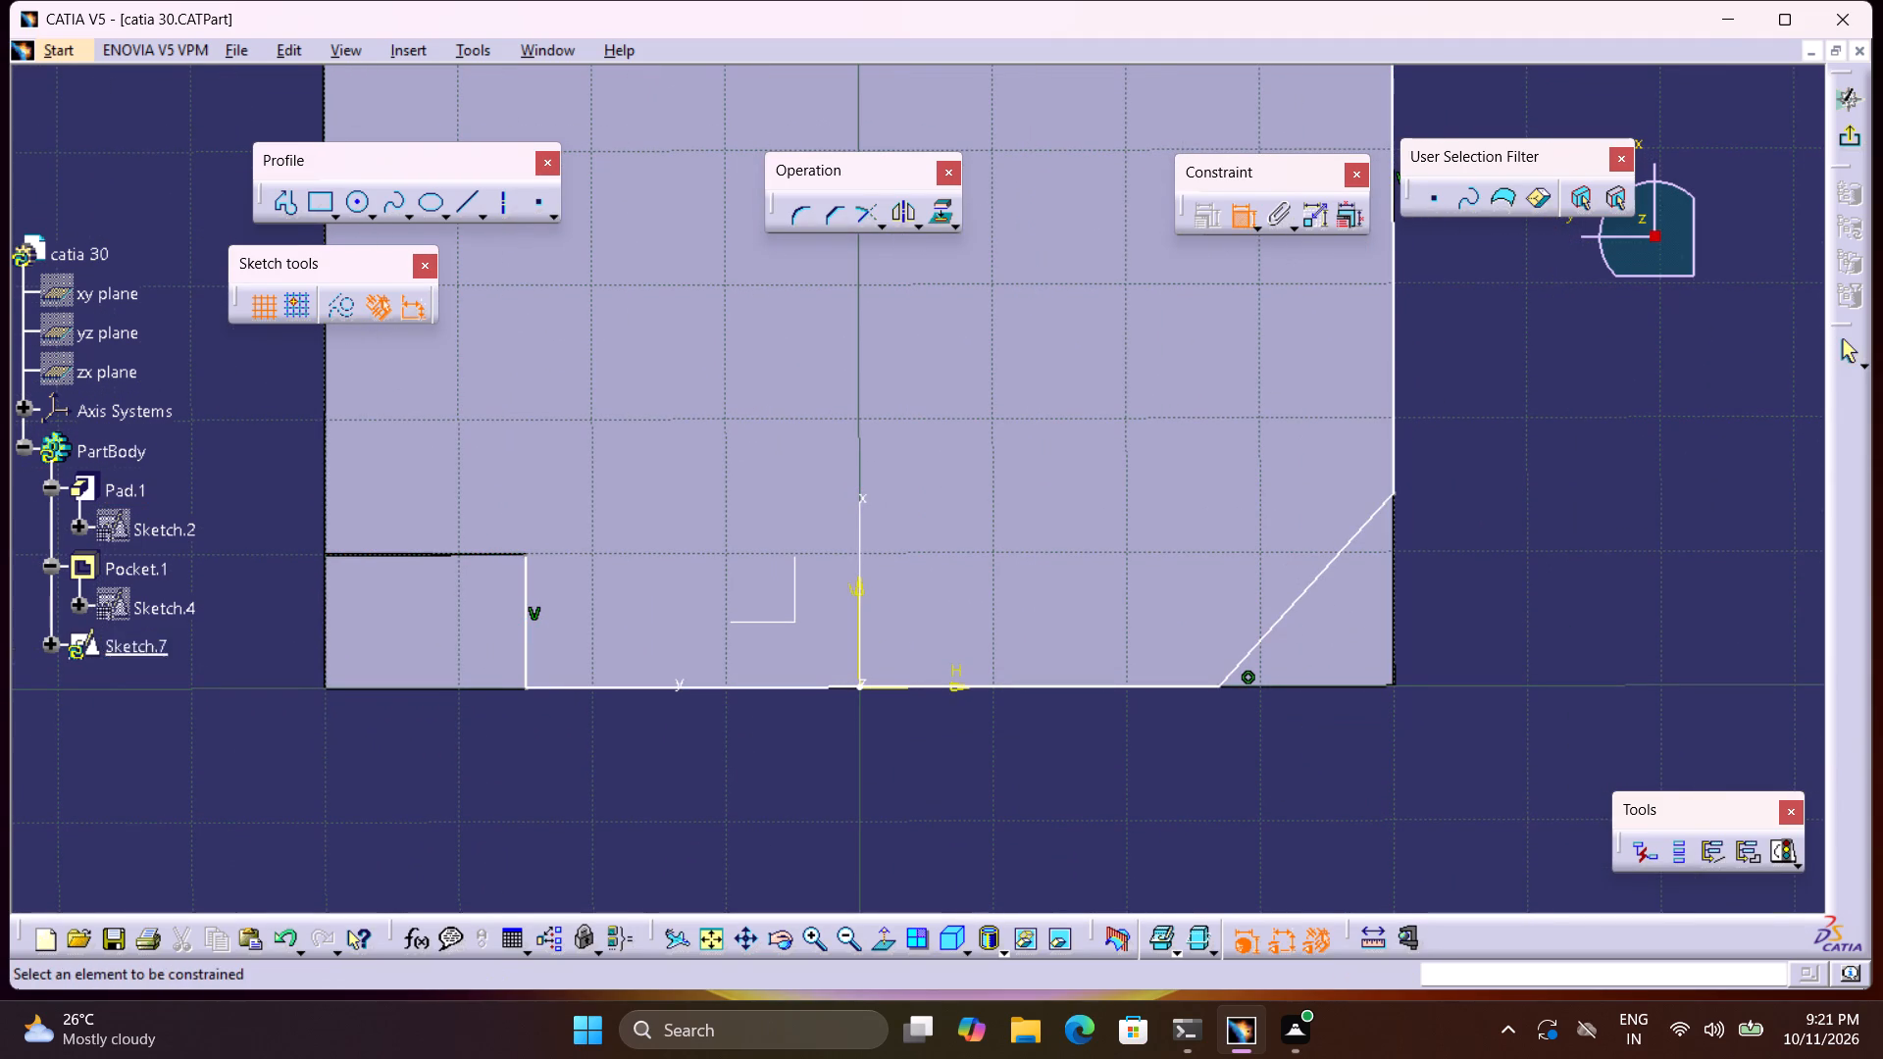
click(1301, 599)
click(1326, 685)
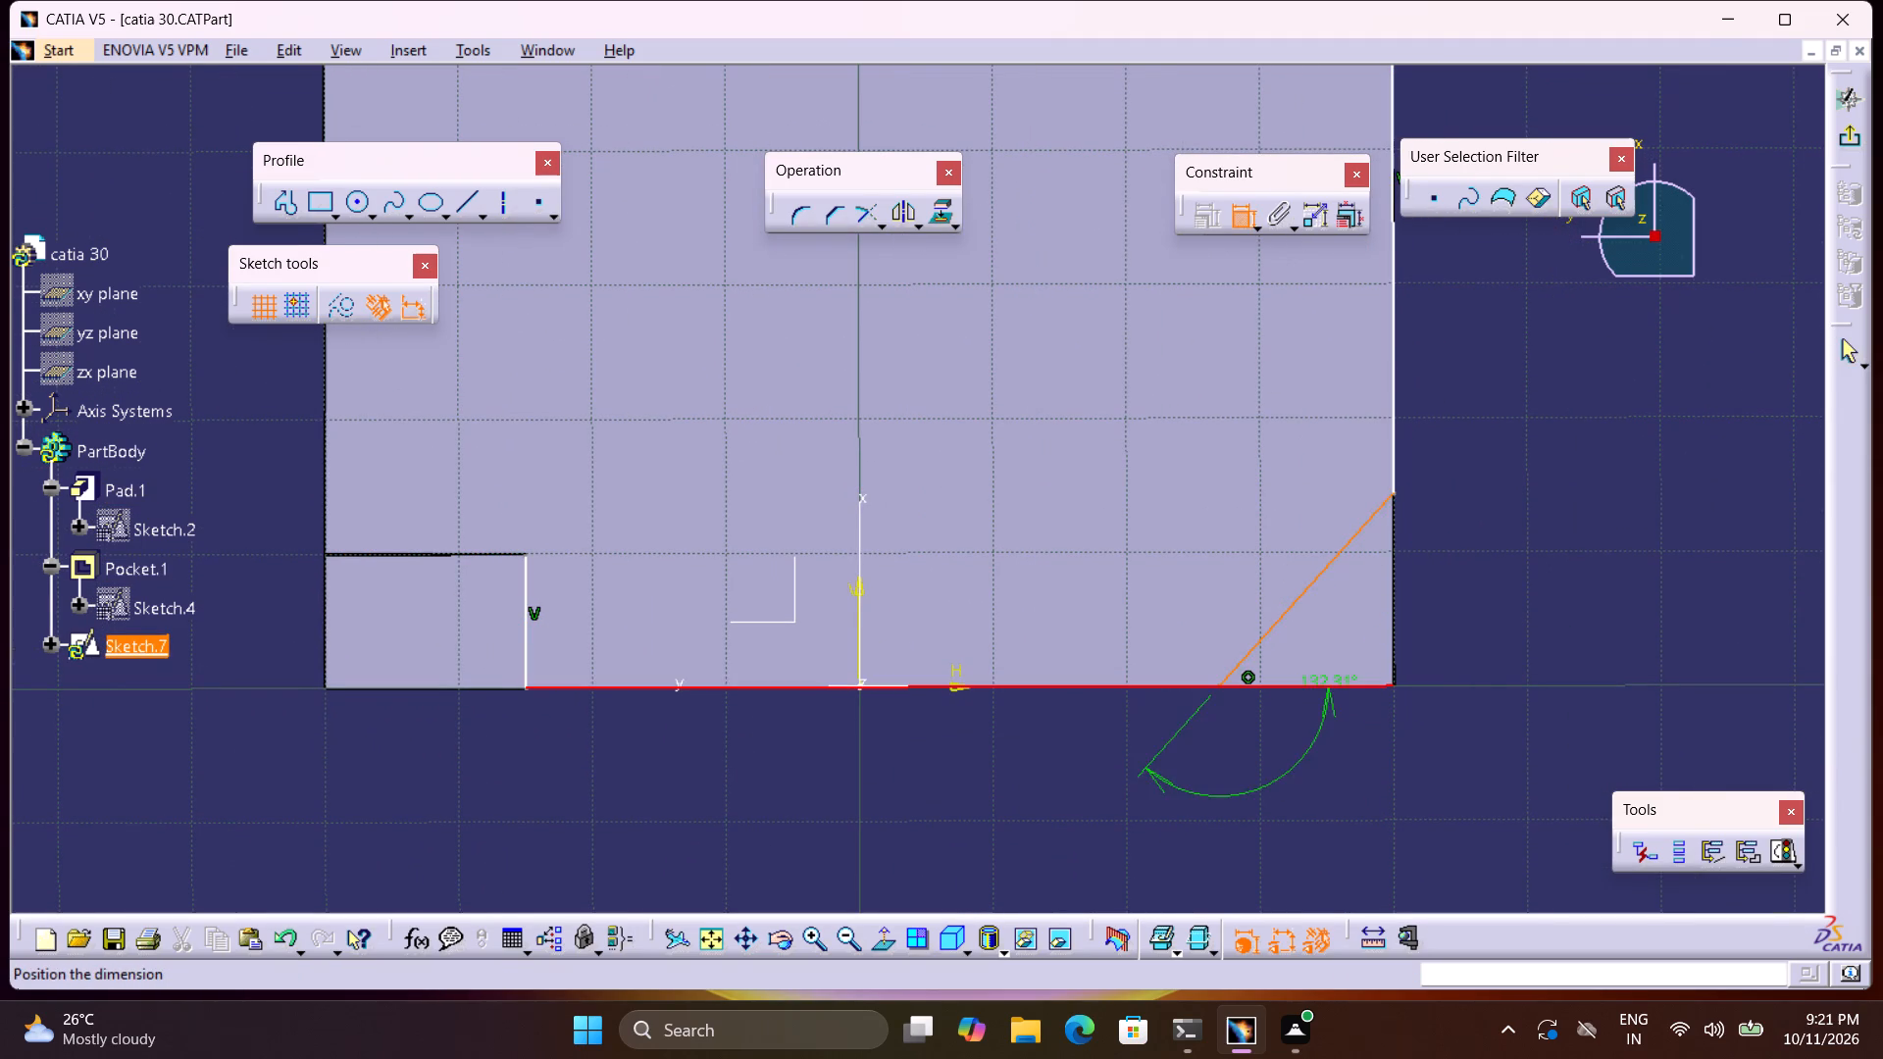
click(1471, 648)
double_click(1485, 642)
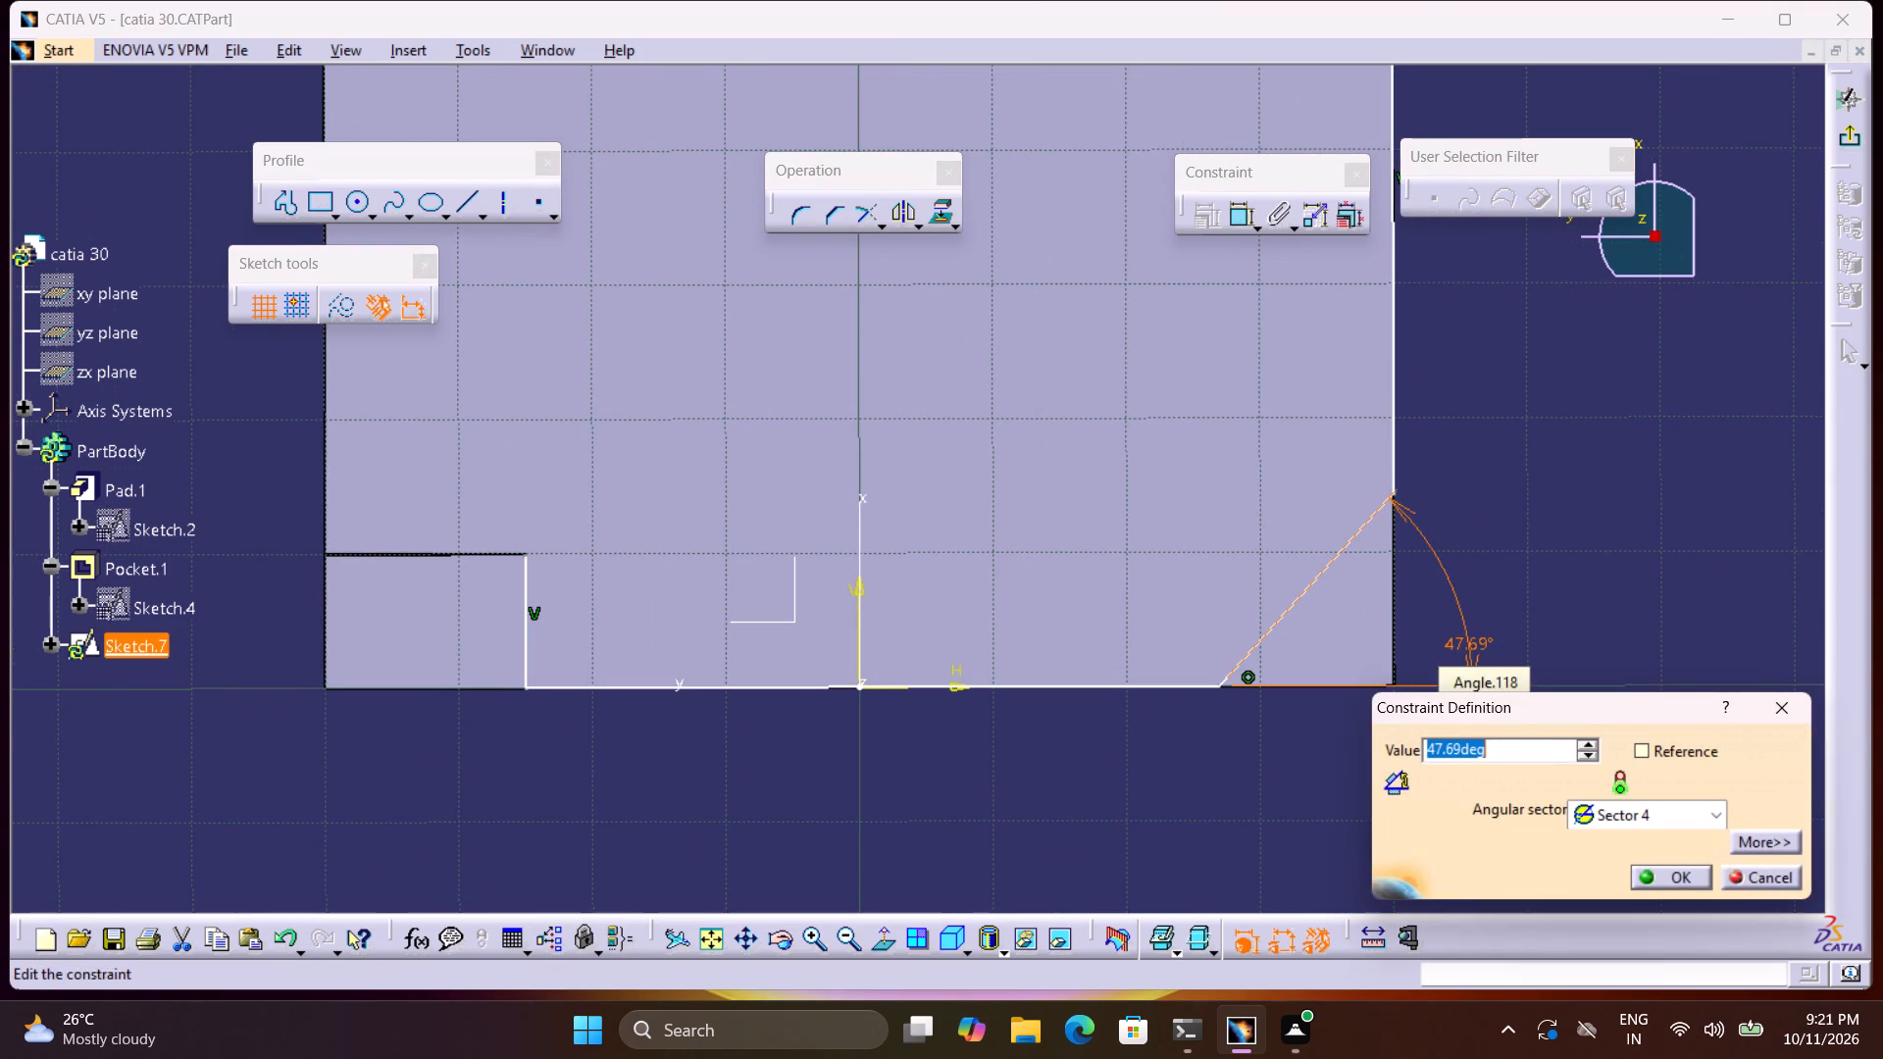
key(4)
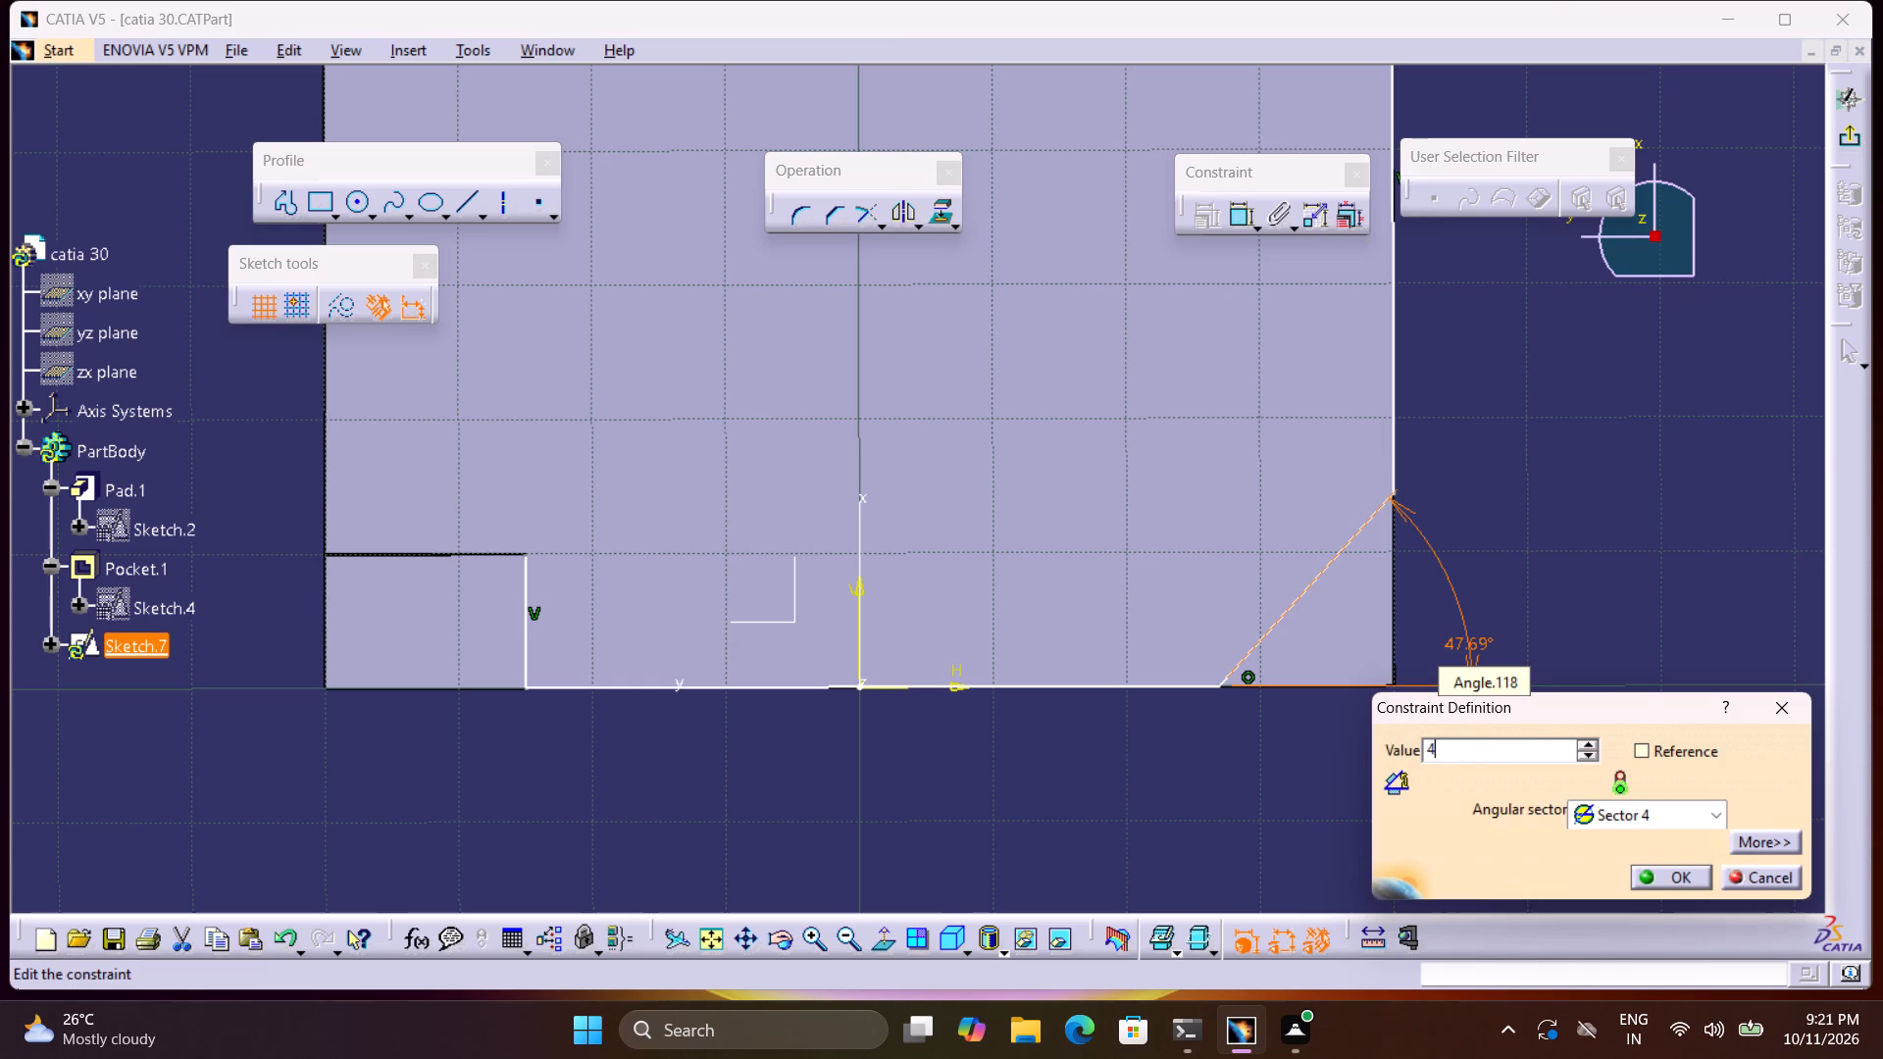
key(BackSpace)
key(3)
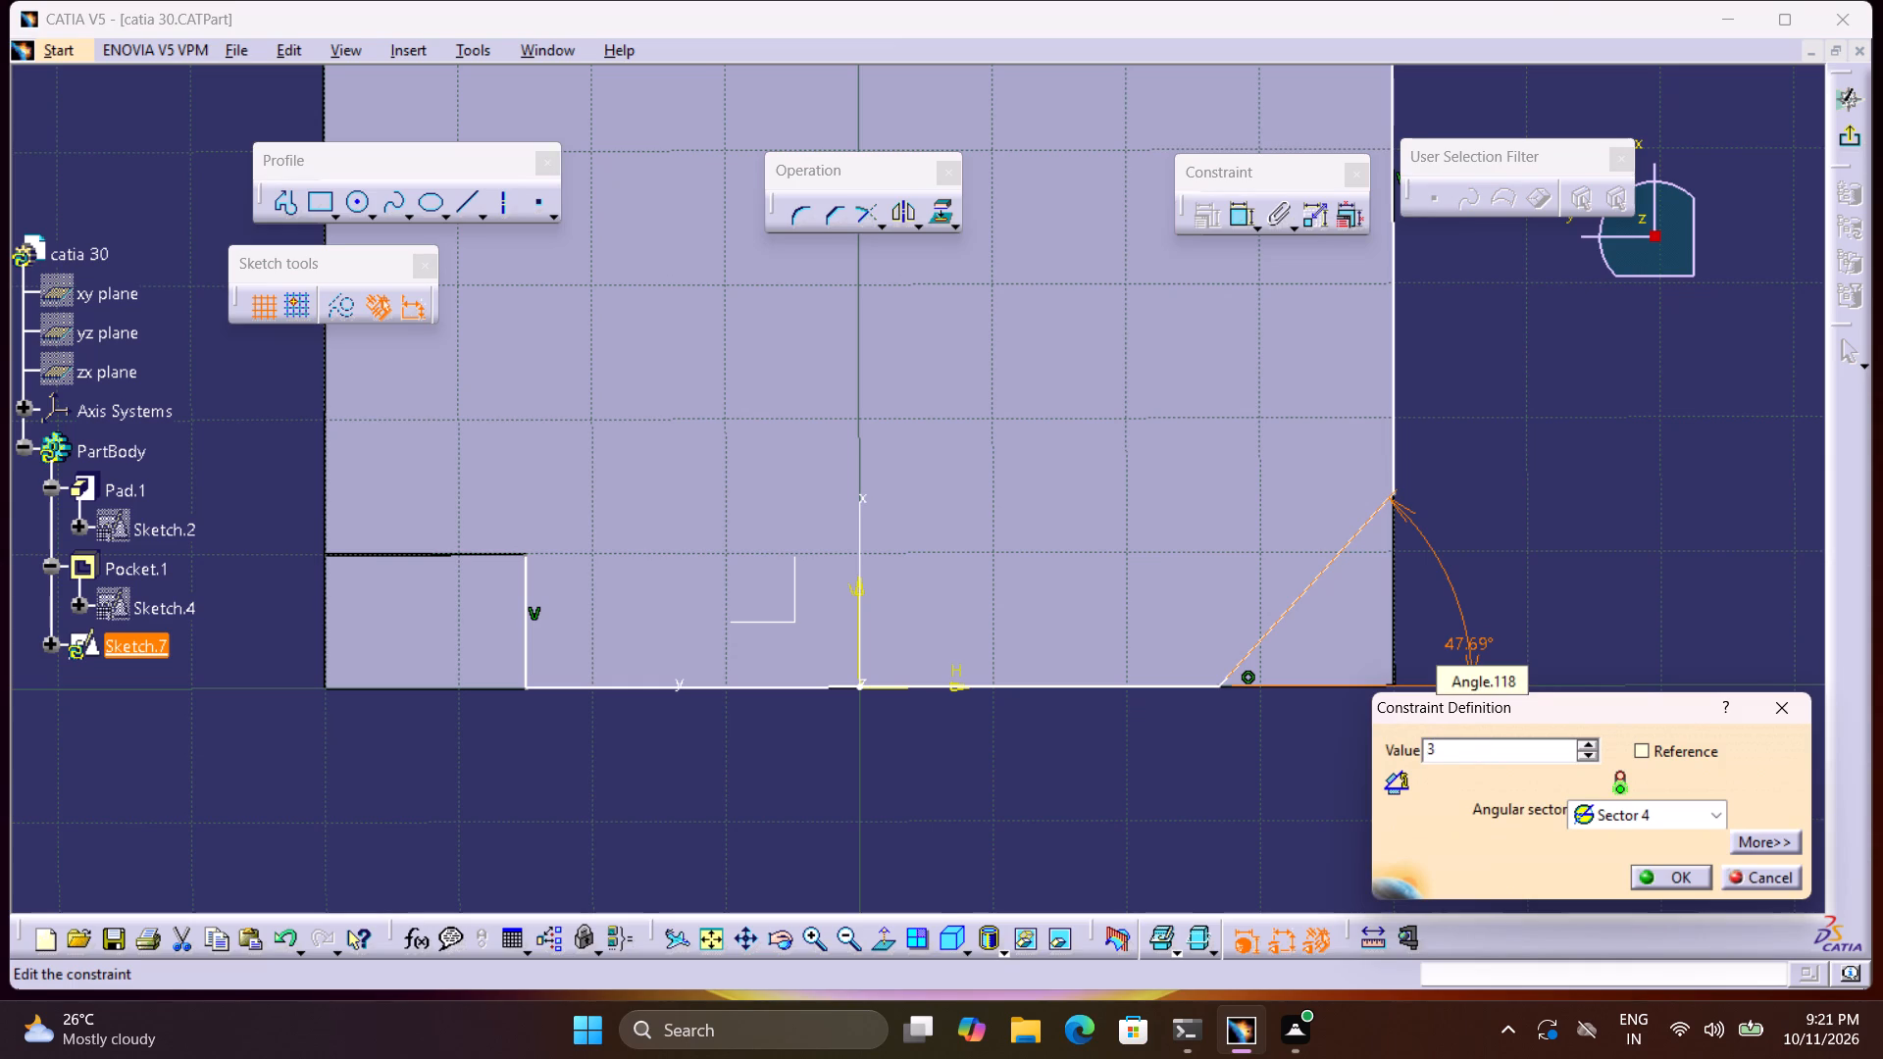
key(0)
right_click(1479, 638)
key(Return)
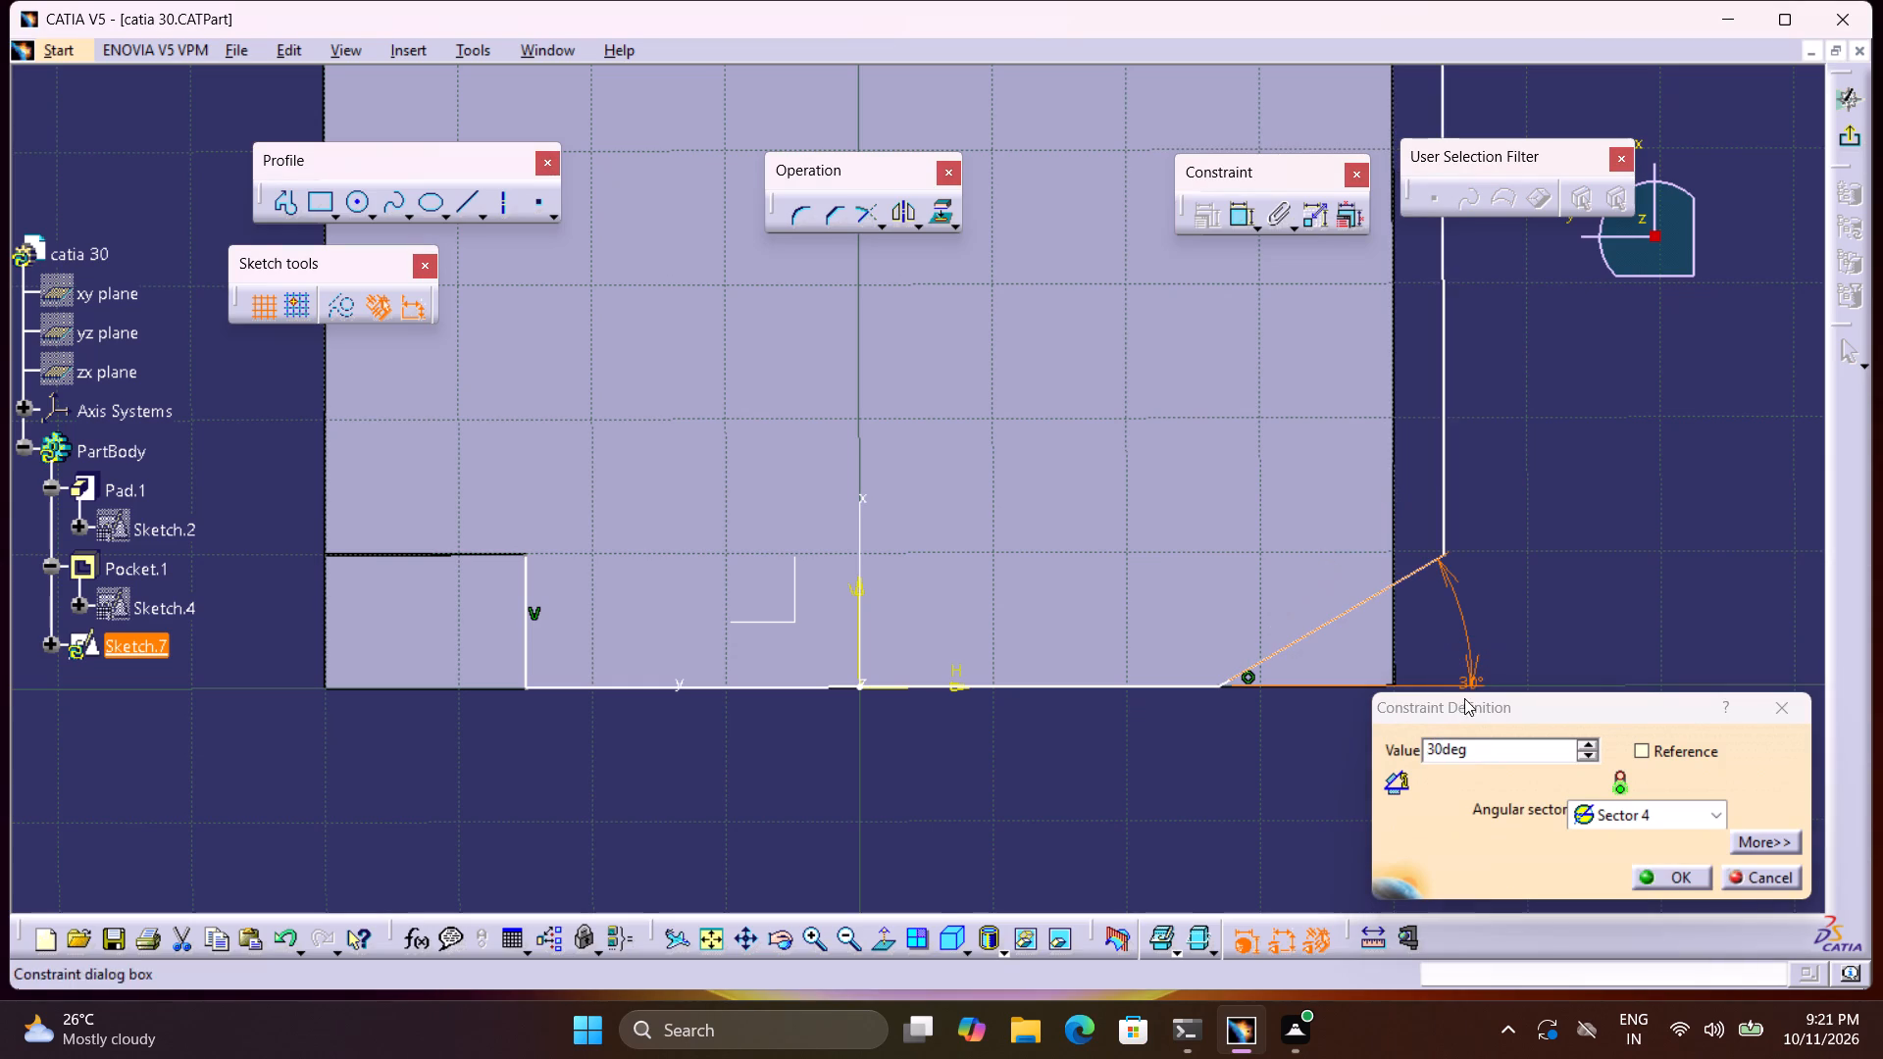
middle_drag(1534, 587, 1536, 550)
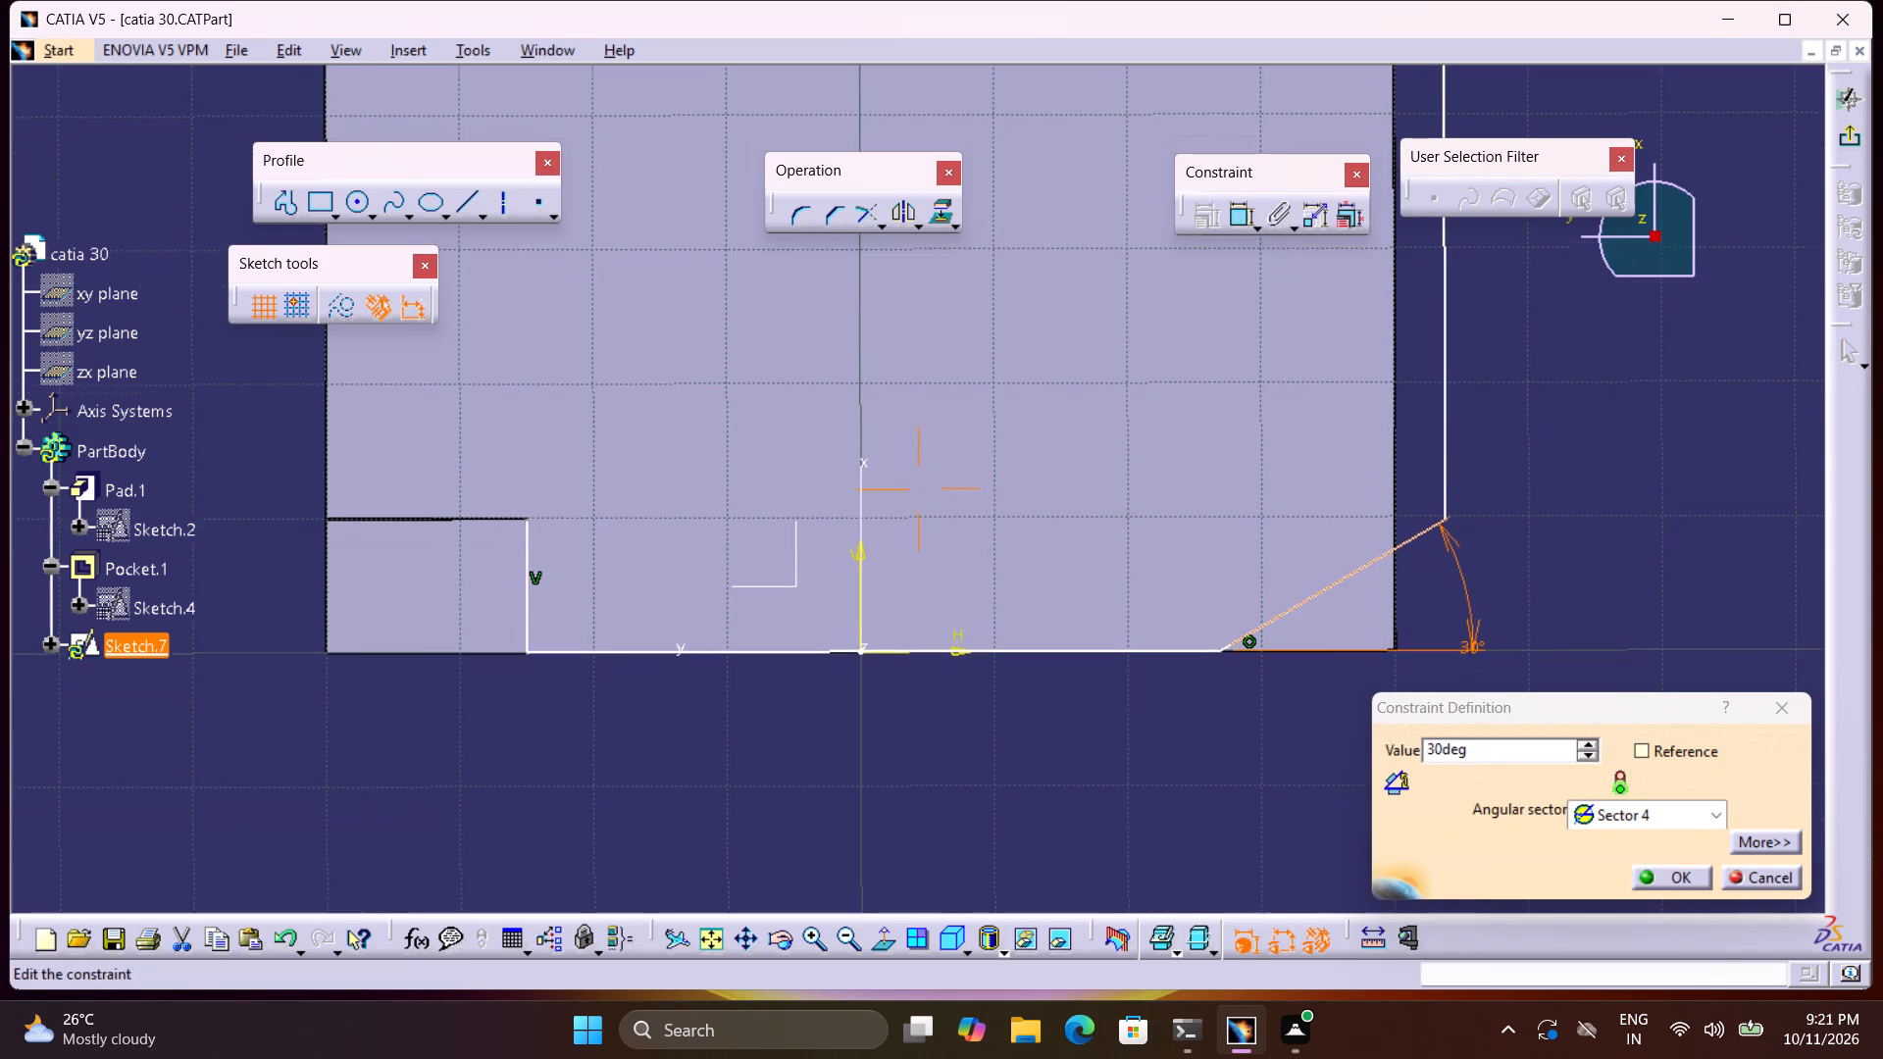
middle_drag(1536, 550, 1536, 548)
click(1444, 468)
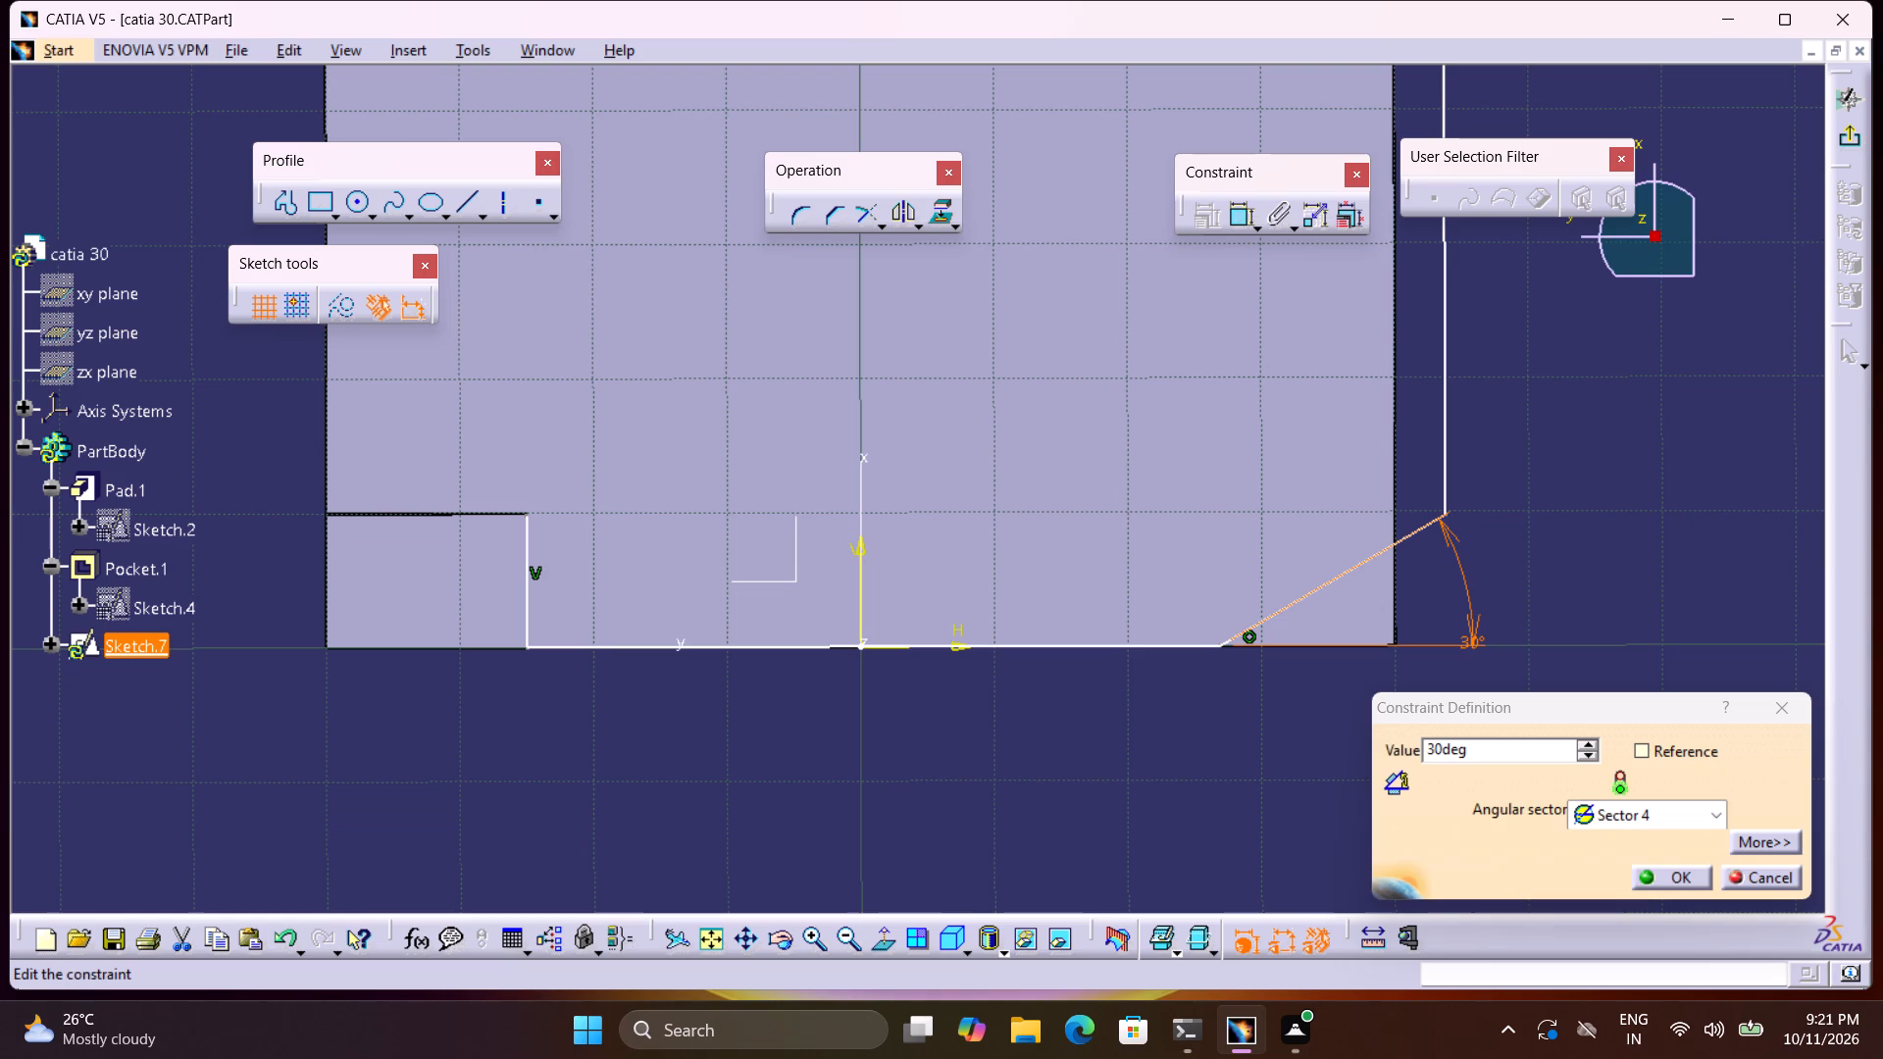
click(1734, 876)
Set the slanted corner line's angle to 30 degrees.
double_click(1479, 607)
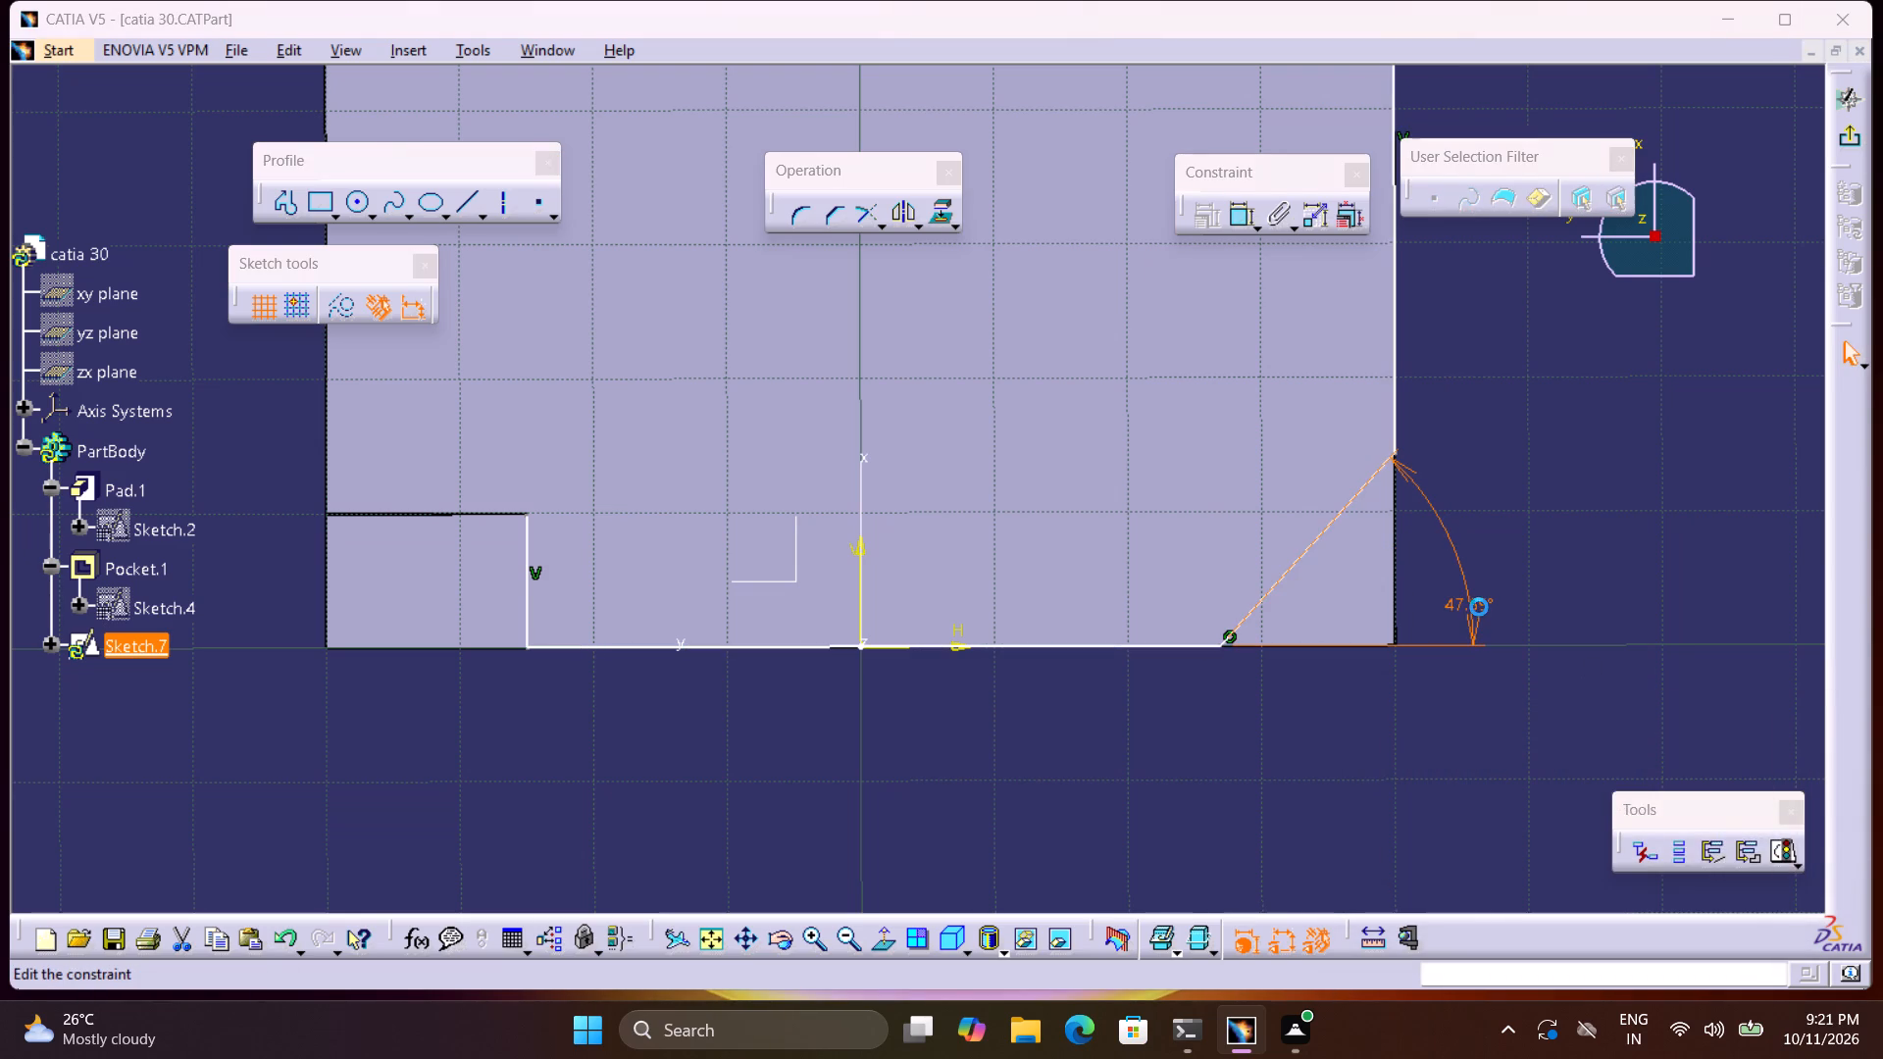
key(3)
key(0)
key(Return)
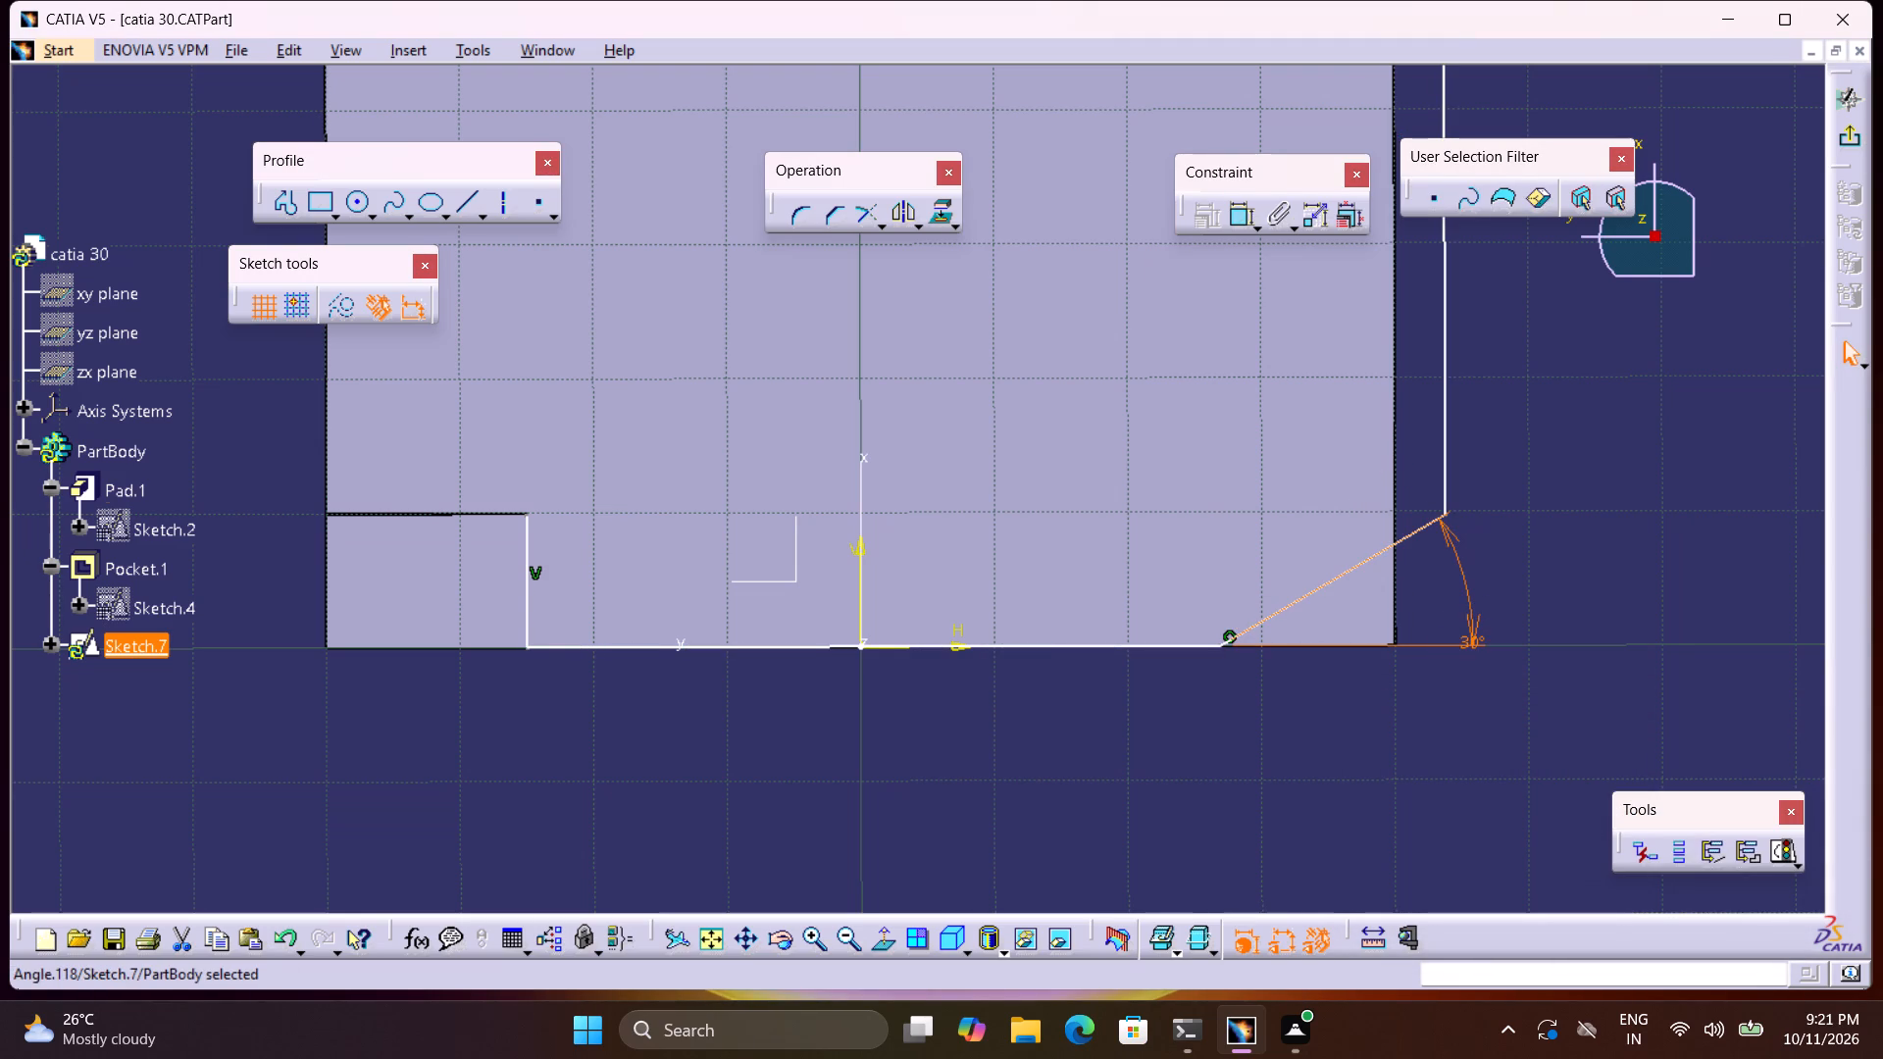
Make the profile's long vertical line coincident with the base's adjacent side edge.
click(1249, 213)
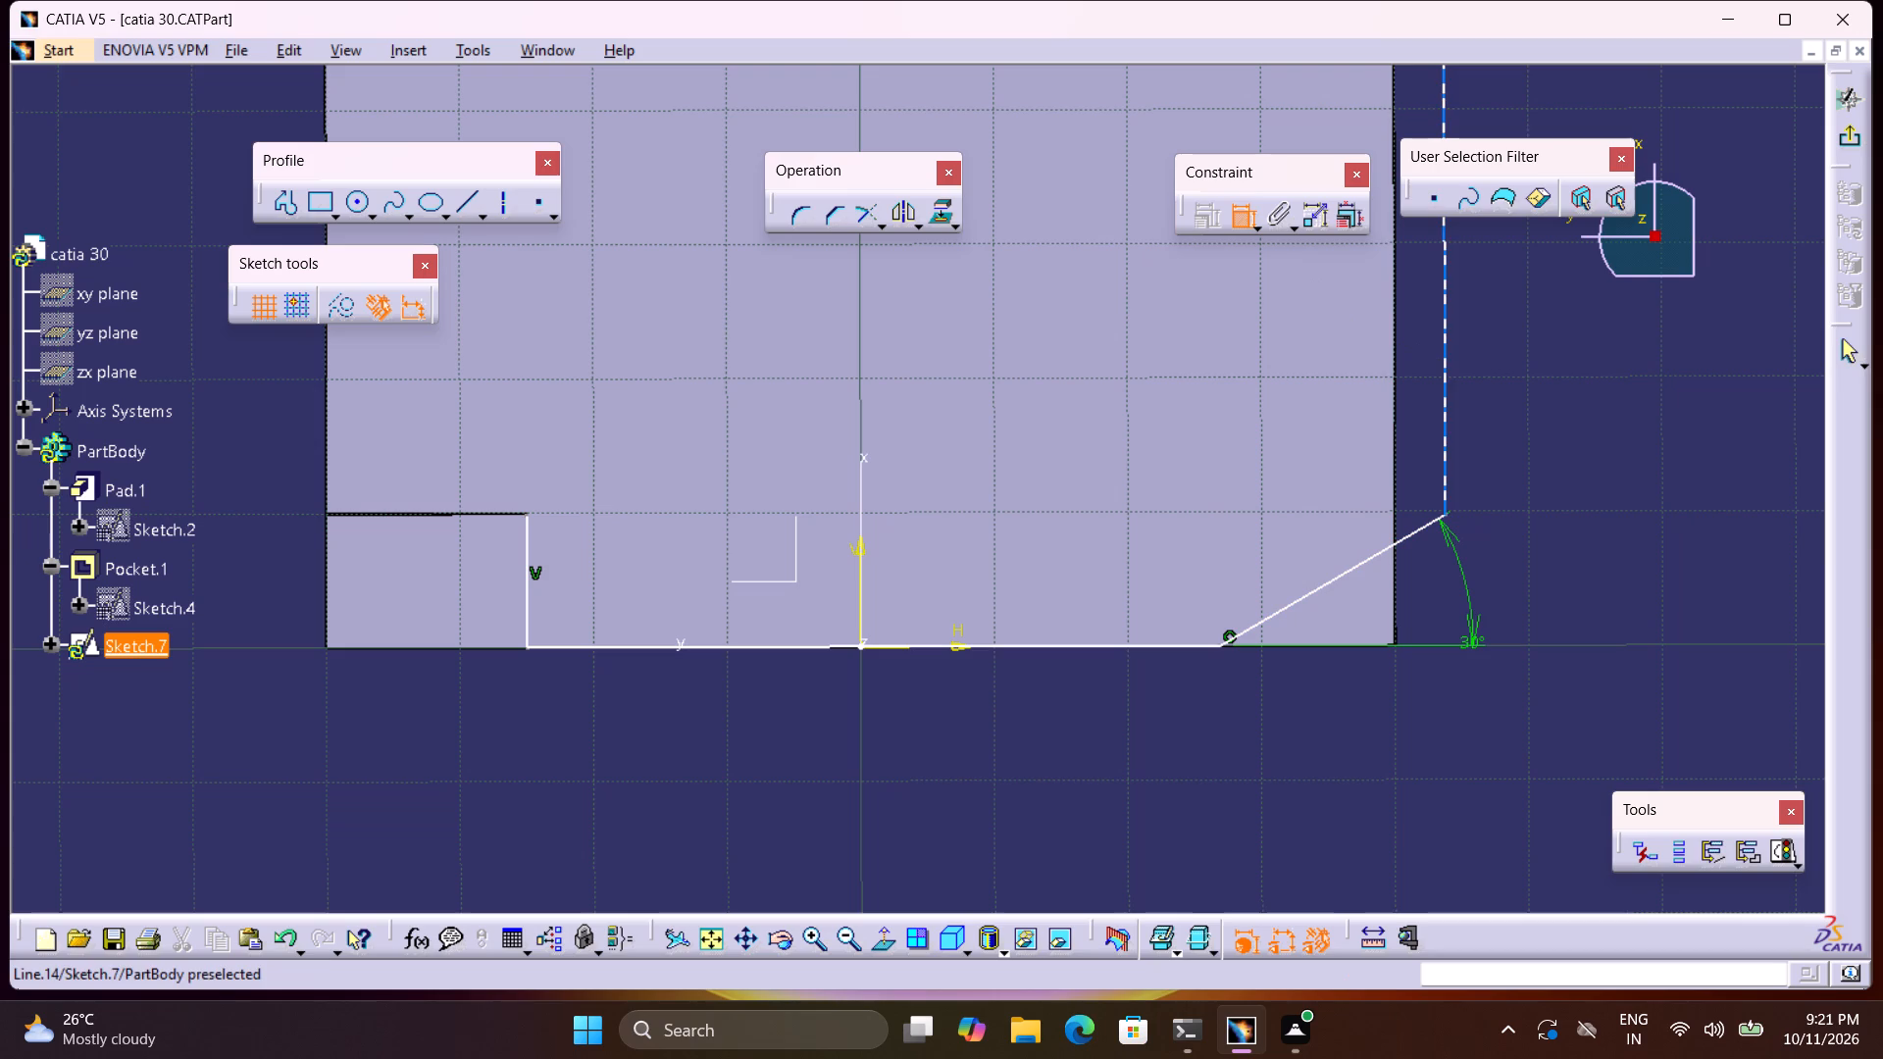
click(1446, 368)
click(1396, 409)
right_click(1396, 409)
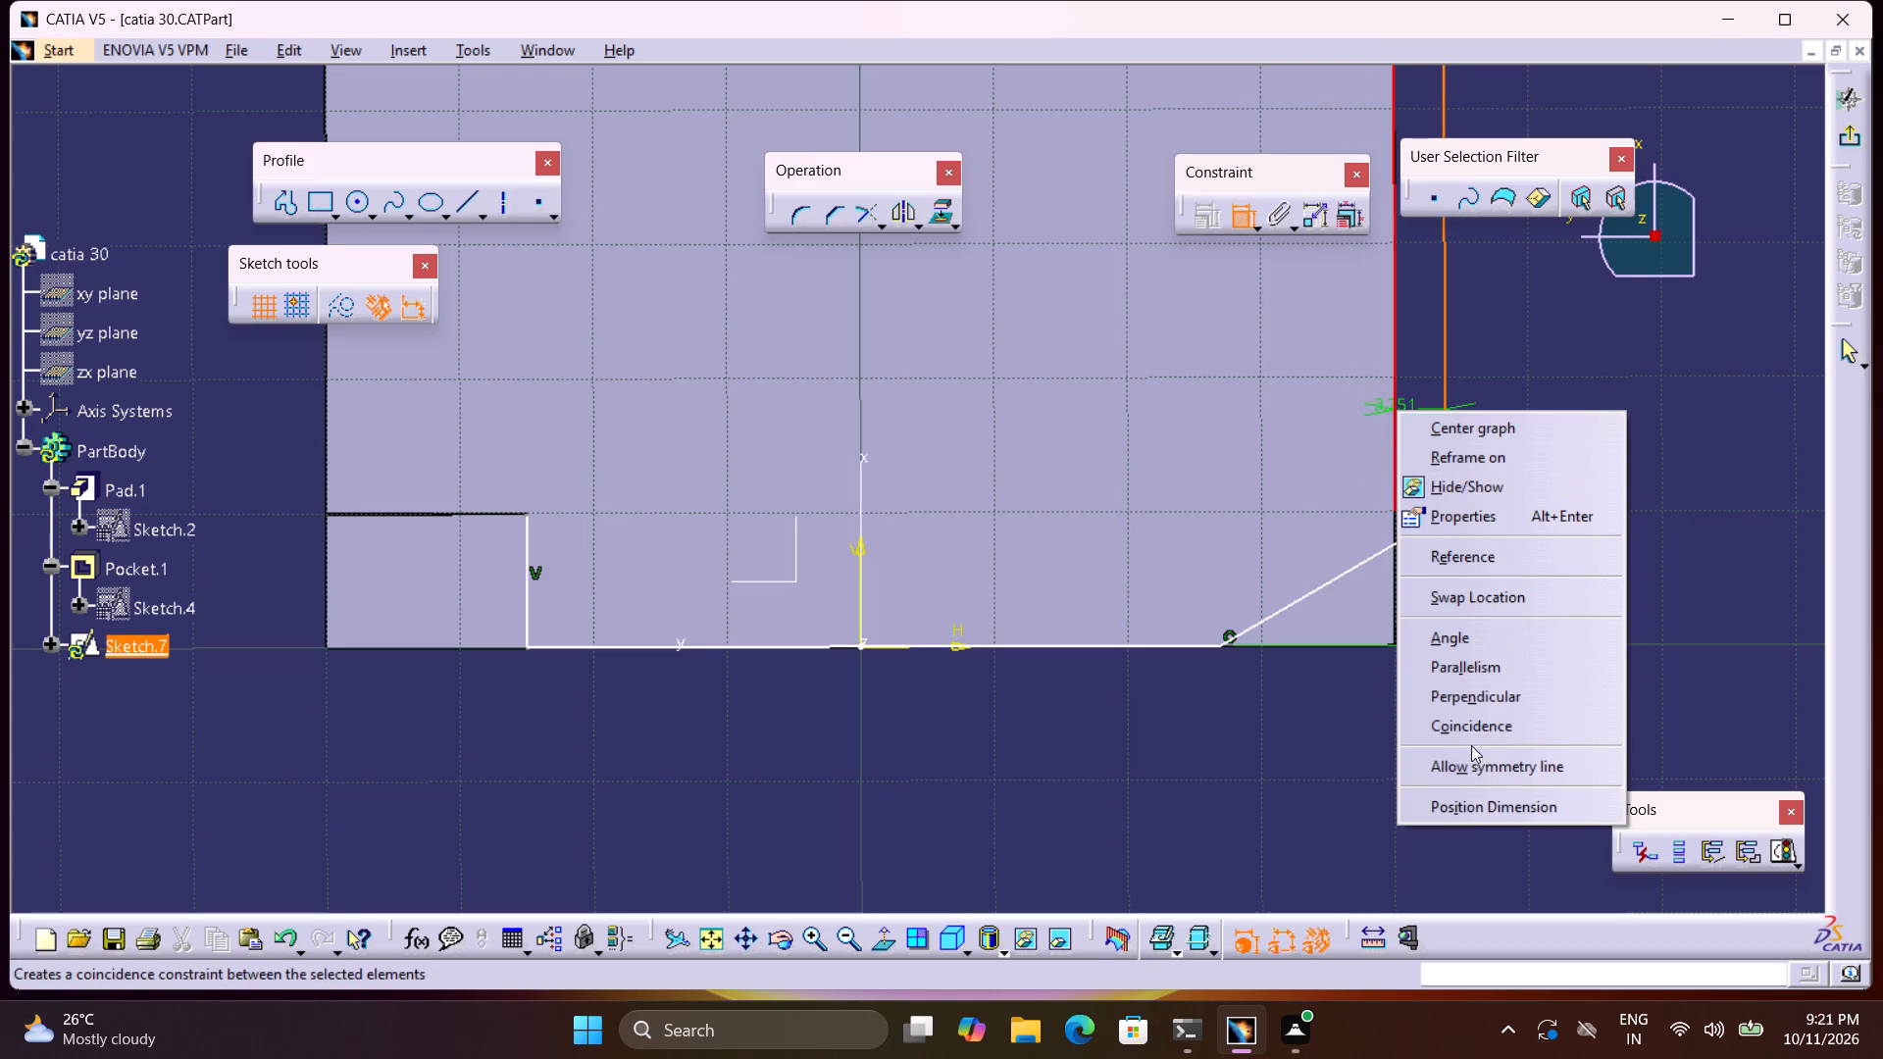
click(1467, 729)
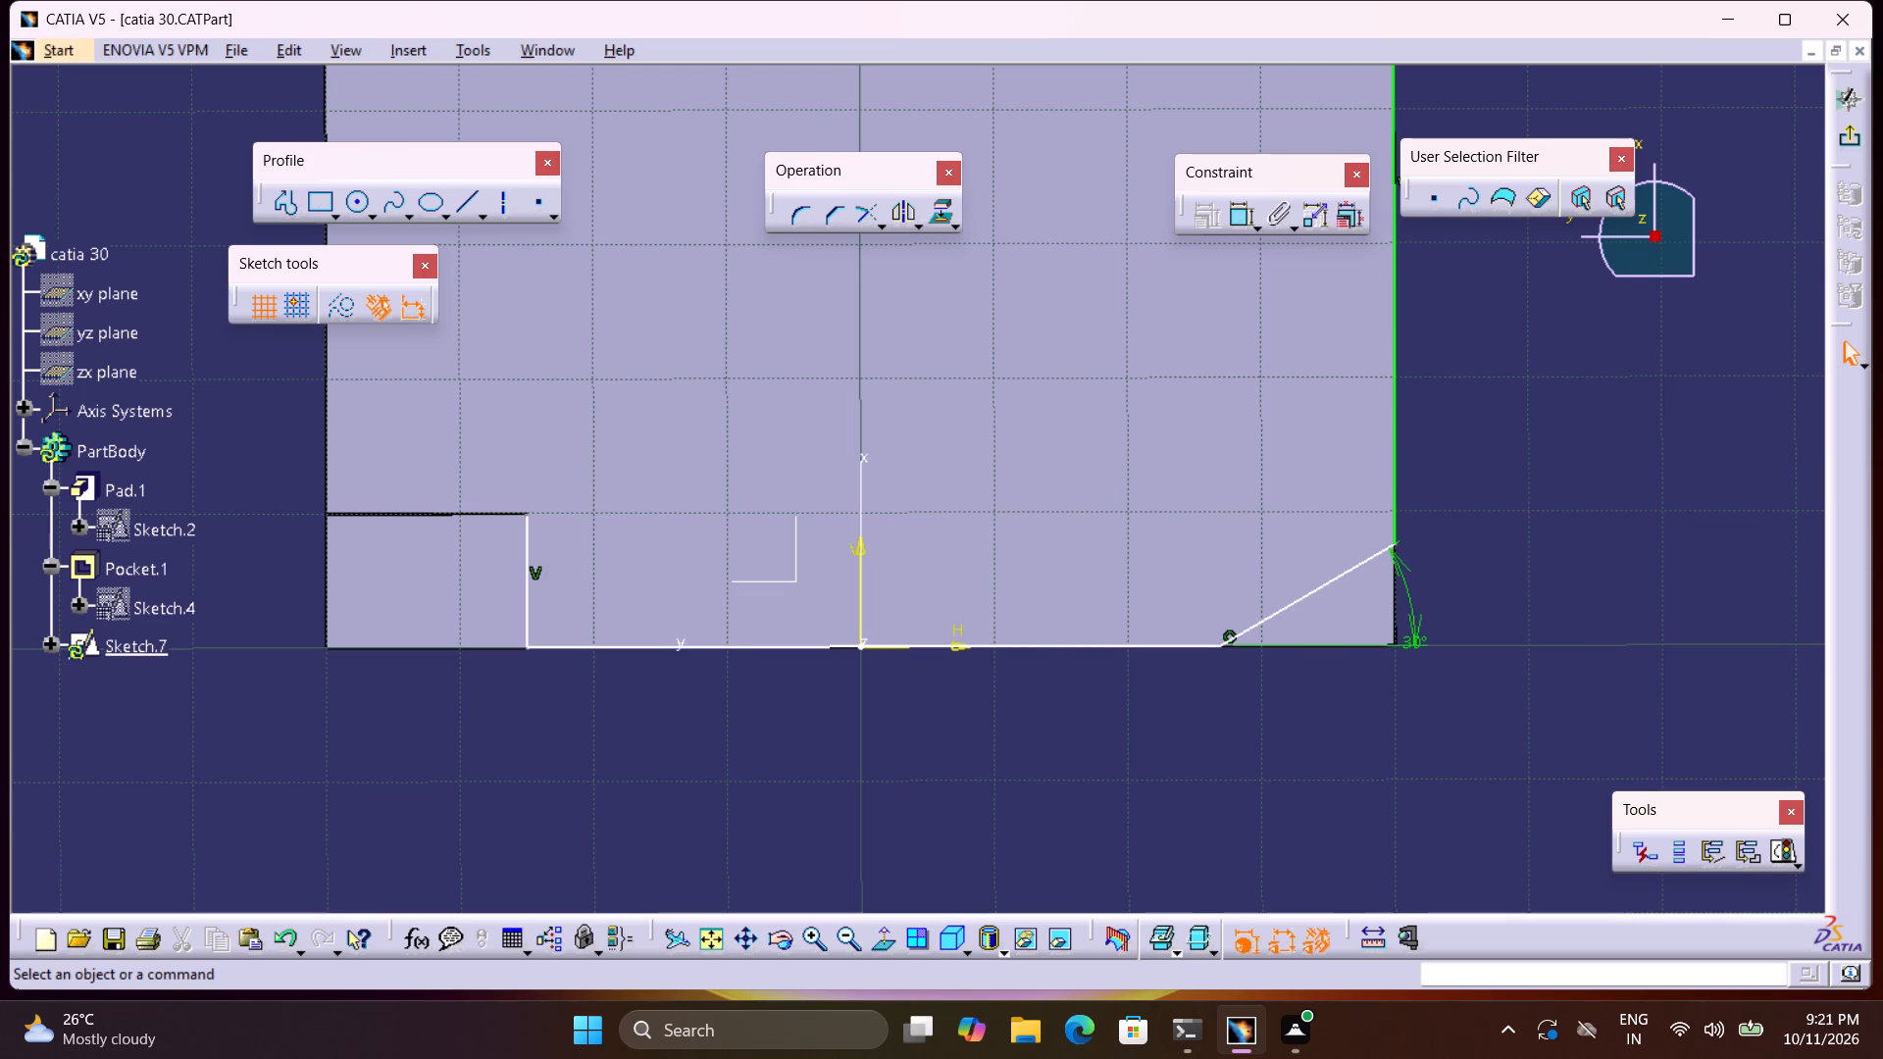
Sketch a diagonal line about 51 mm long, rising into the face from the upper end of the profile's short vertical line.
middle_drag(1219, 422, 1219, 807)
middle_drag(1328, 419, 1288, 751)
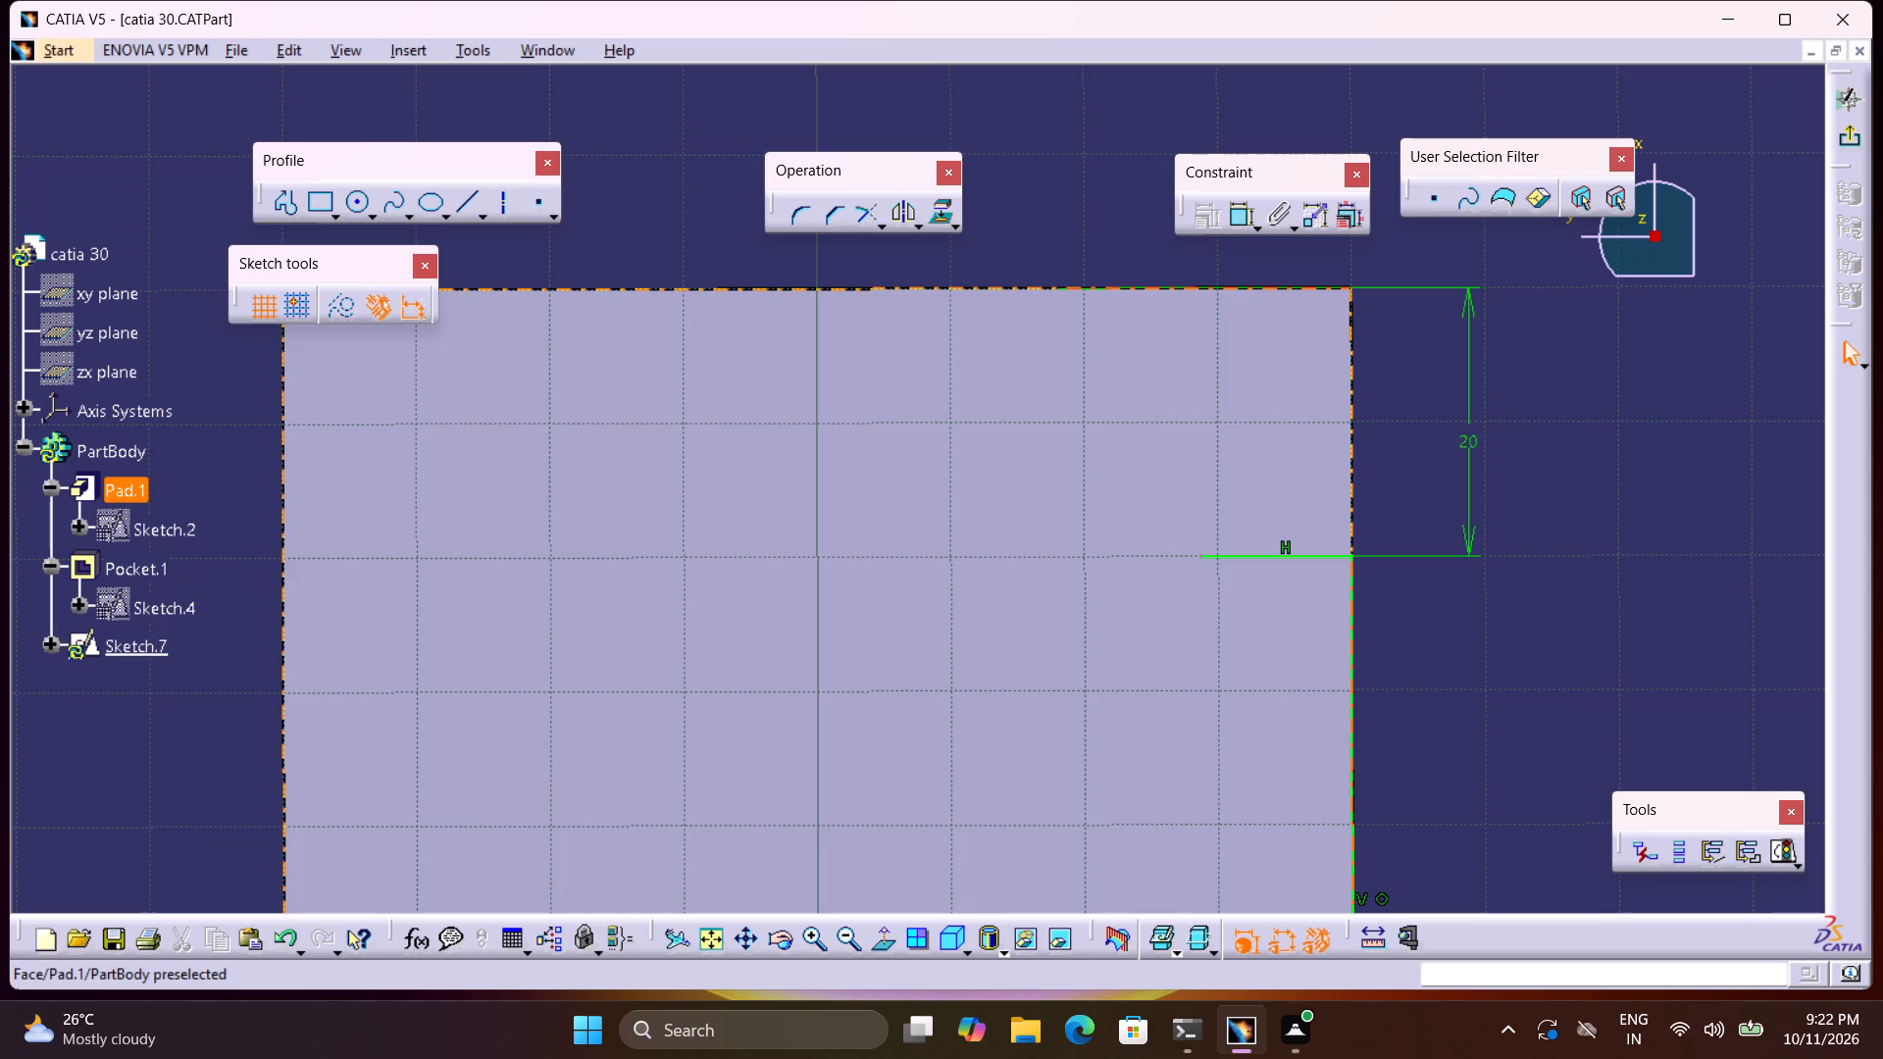
click(291, 201)
middle_drag(902, 679, 1233, 272)
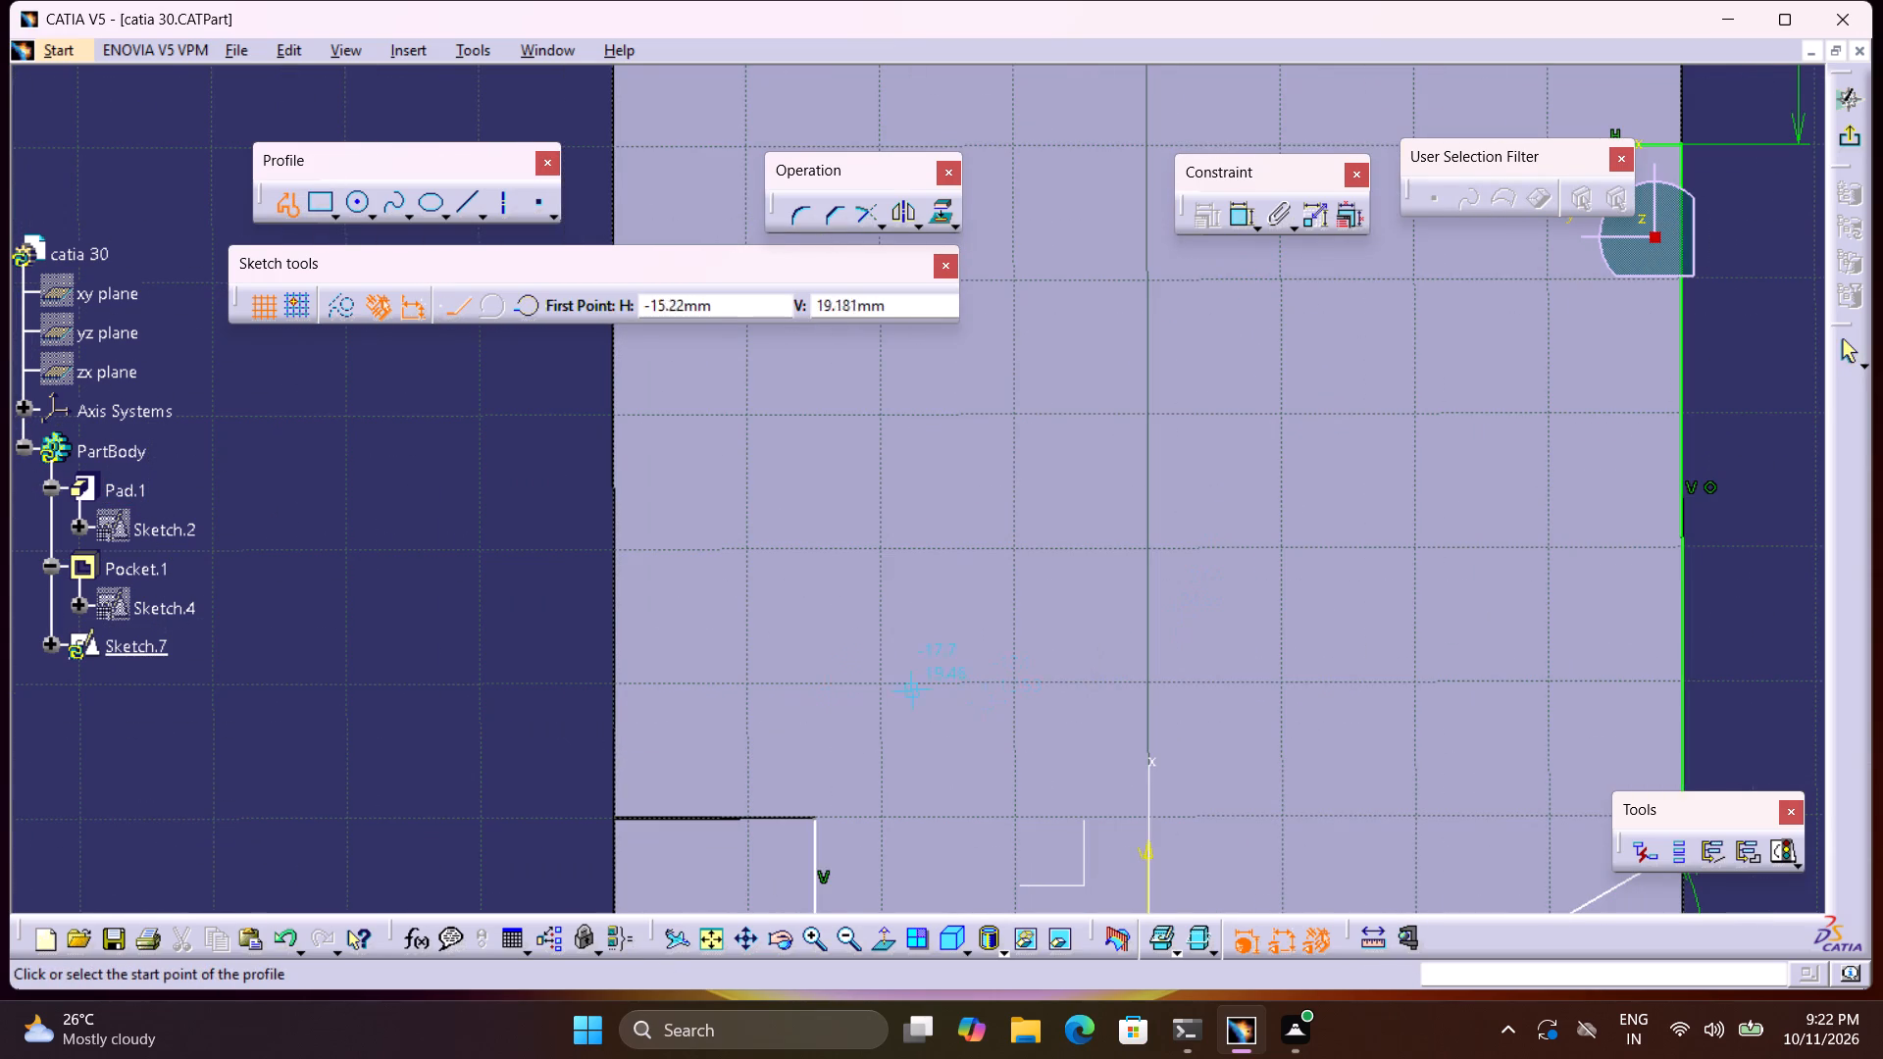
click(815, 816)
click(1351, 385)
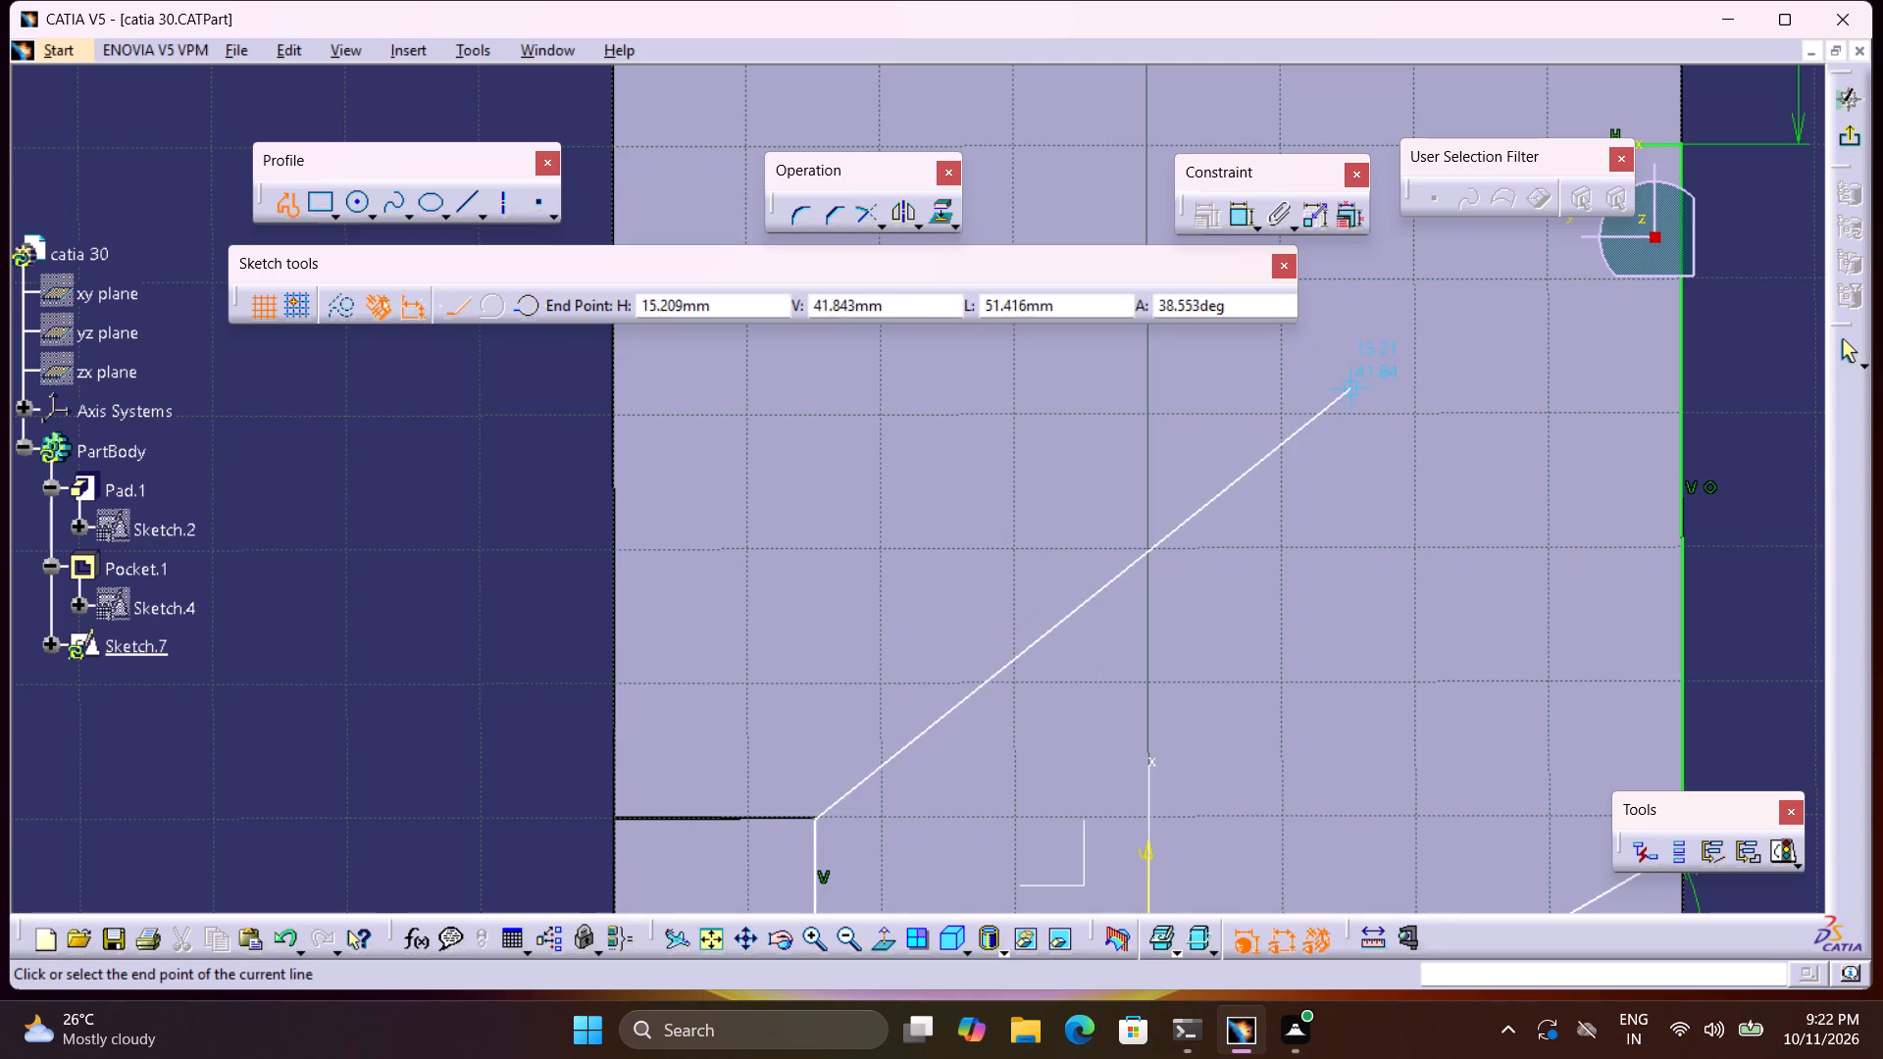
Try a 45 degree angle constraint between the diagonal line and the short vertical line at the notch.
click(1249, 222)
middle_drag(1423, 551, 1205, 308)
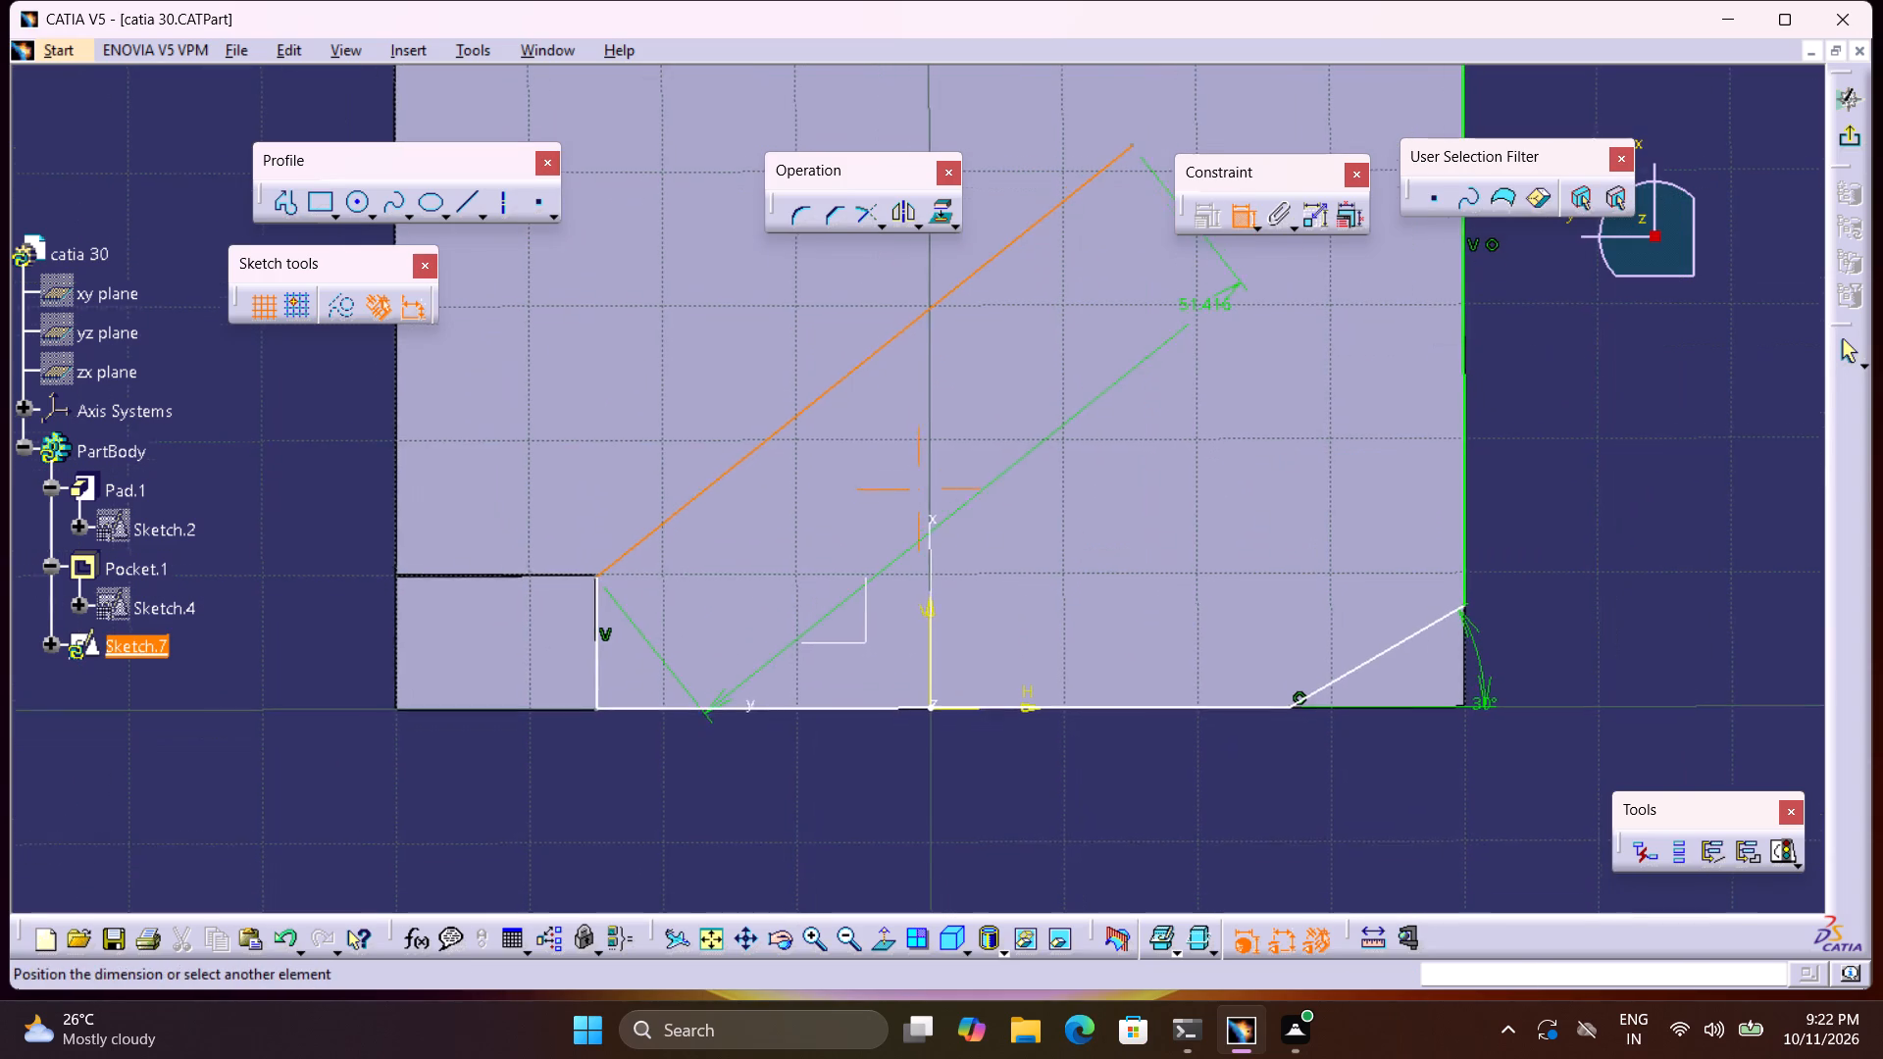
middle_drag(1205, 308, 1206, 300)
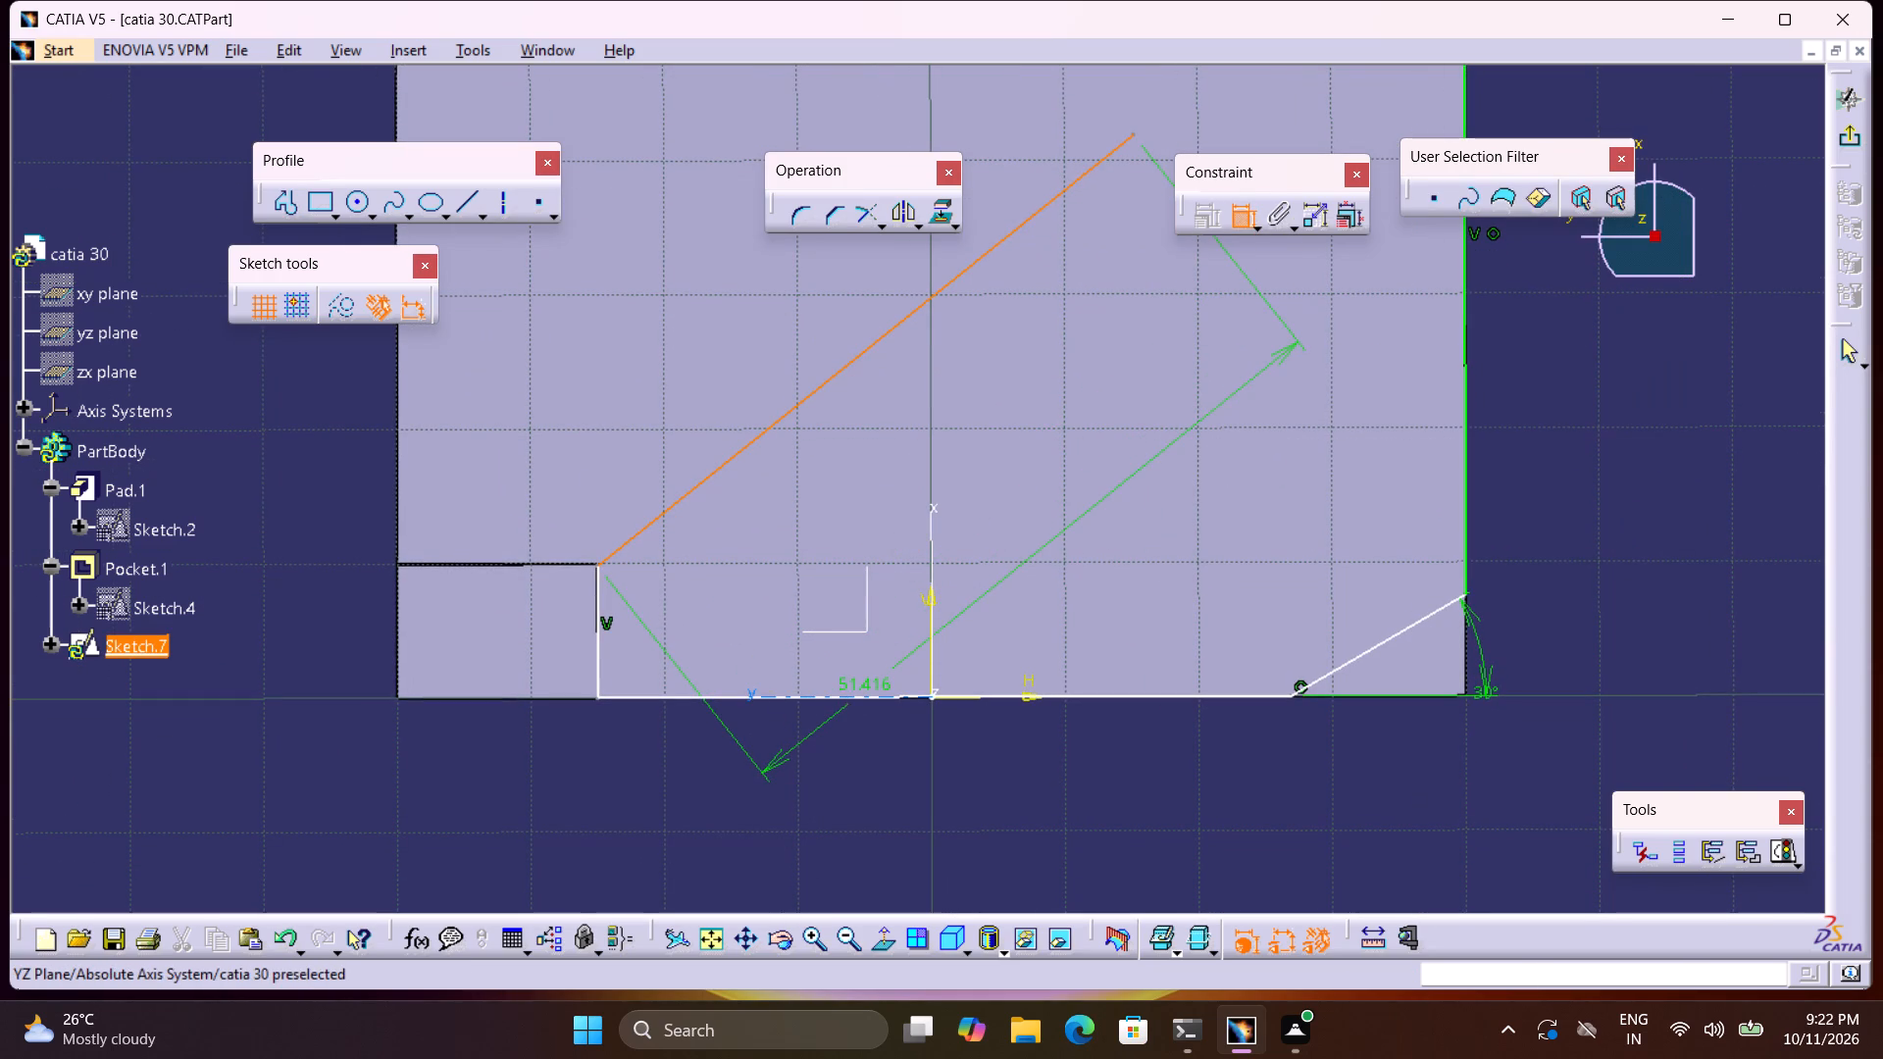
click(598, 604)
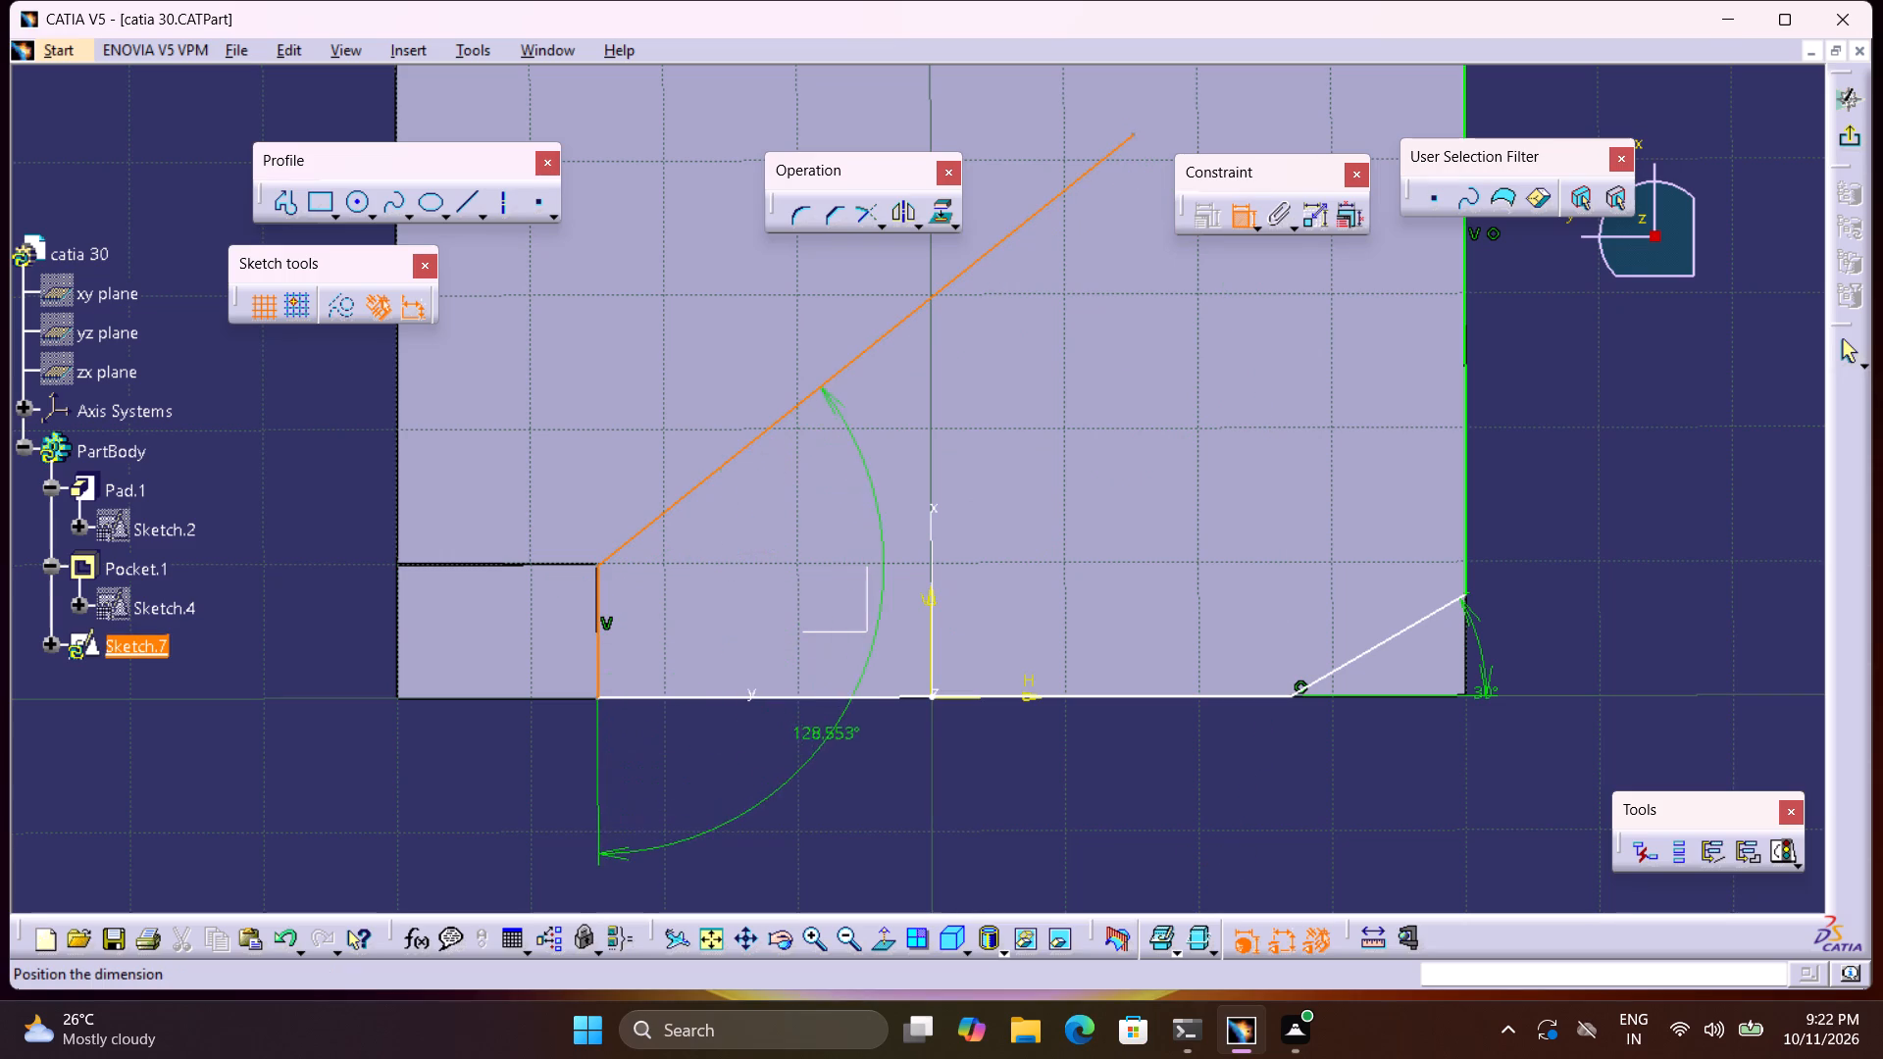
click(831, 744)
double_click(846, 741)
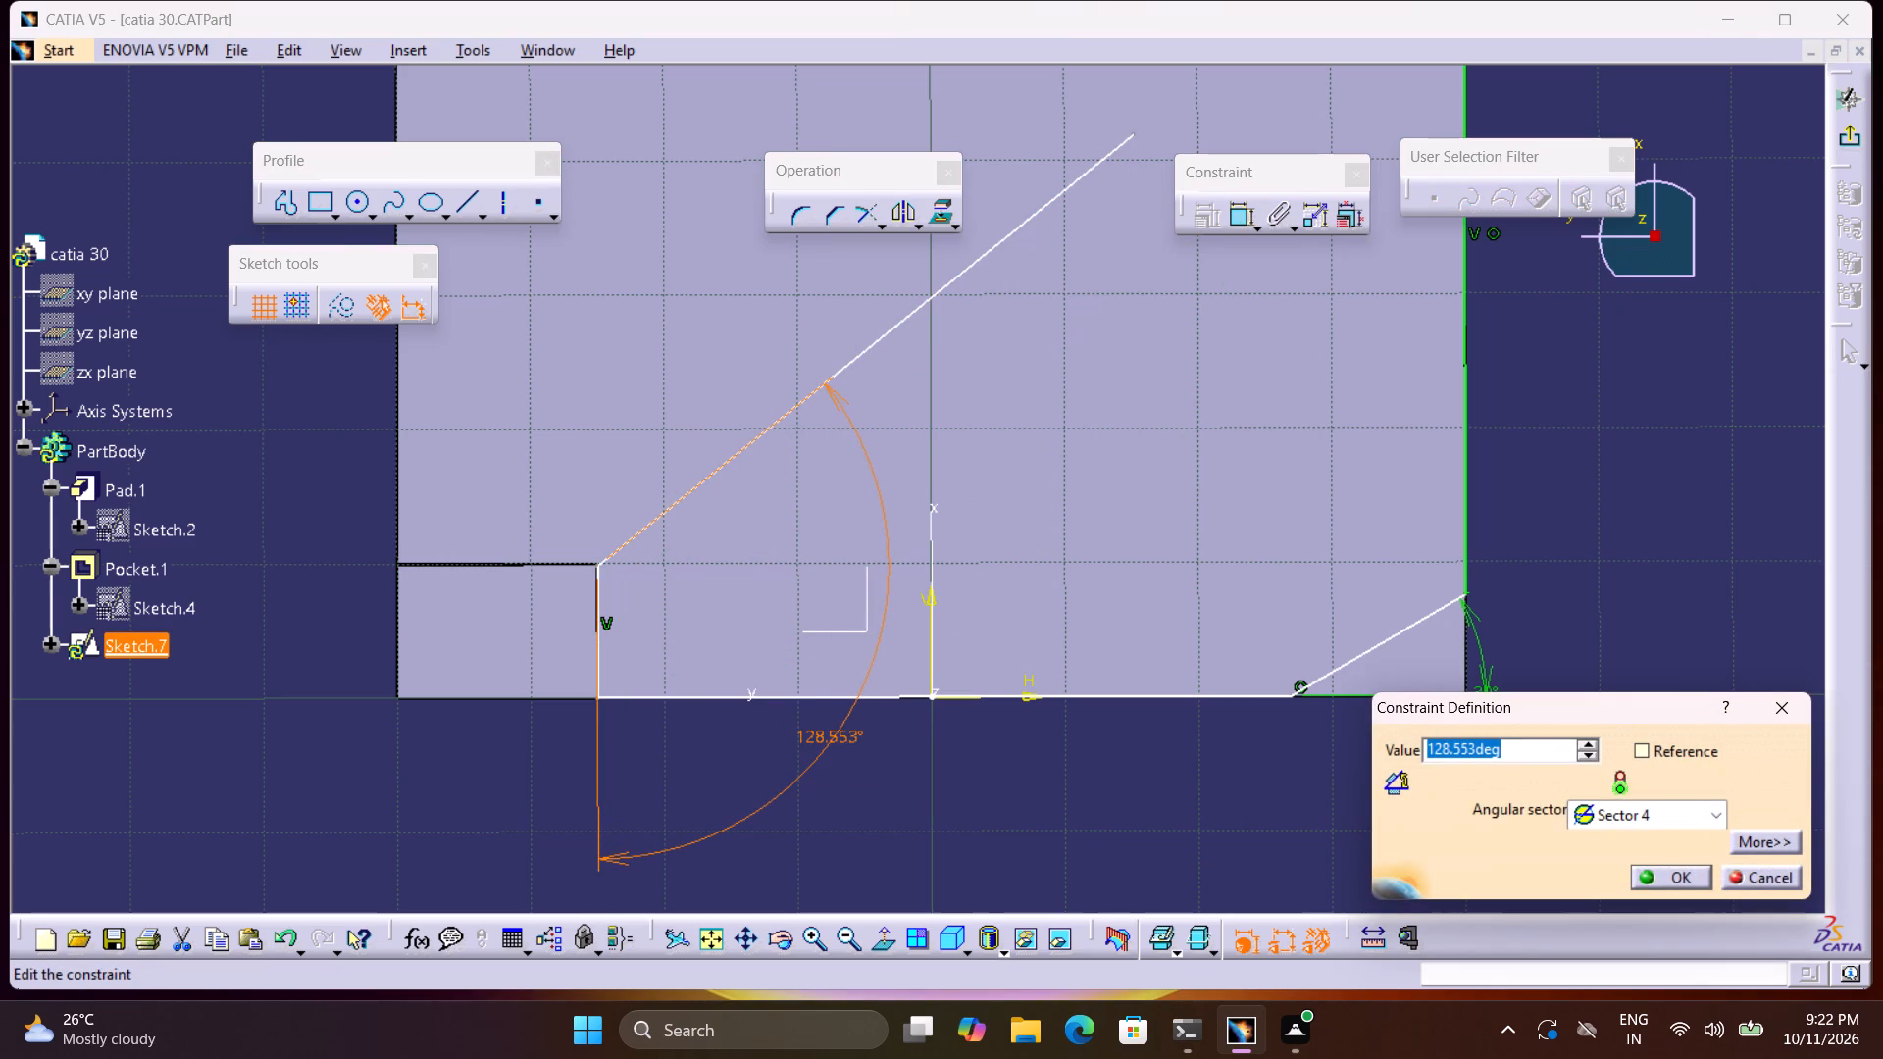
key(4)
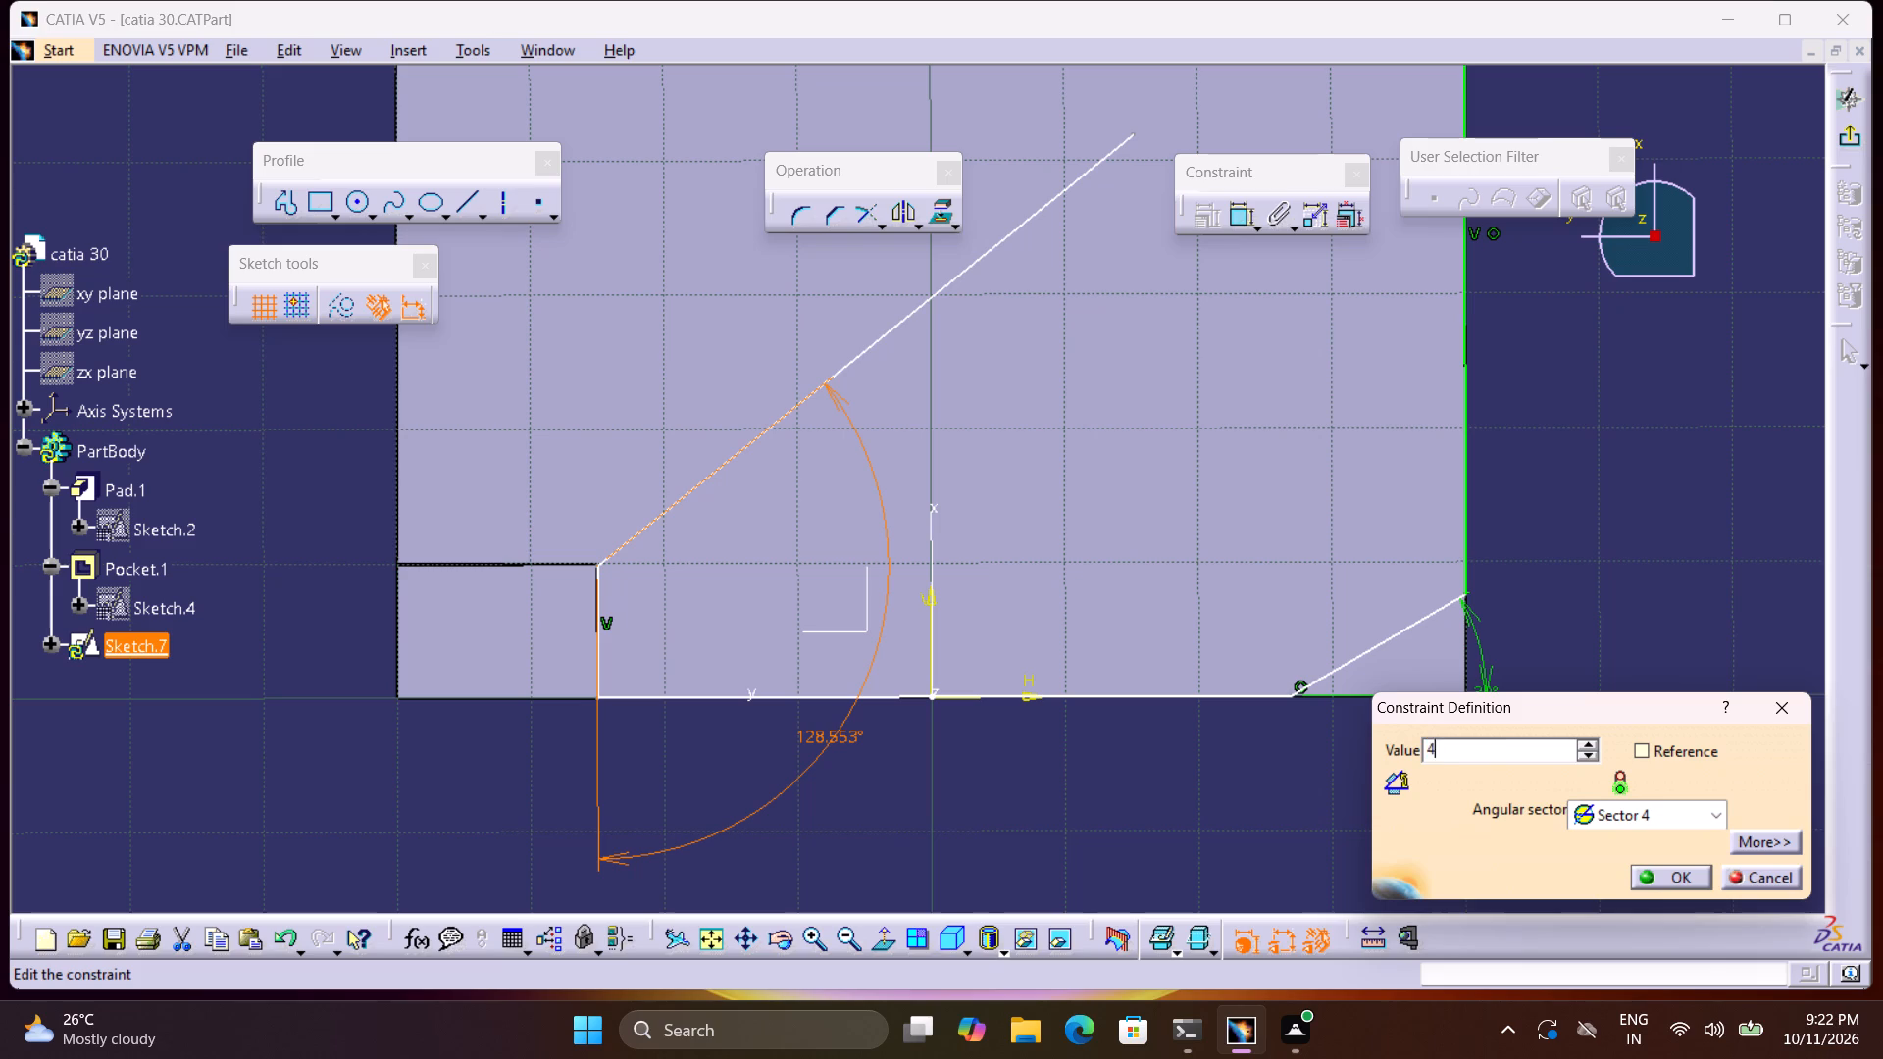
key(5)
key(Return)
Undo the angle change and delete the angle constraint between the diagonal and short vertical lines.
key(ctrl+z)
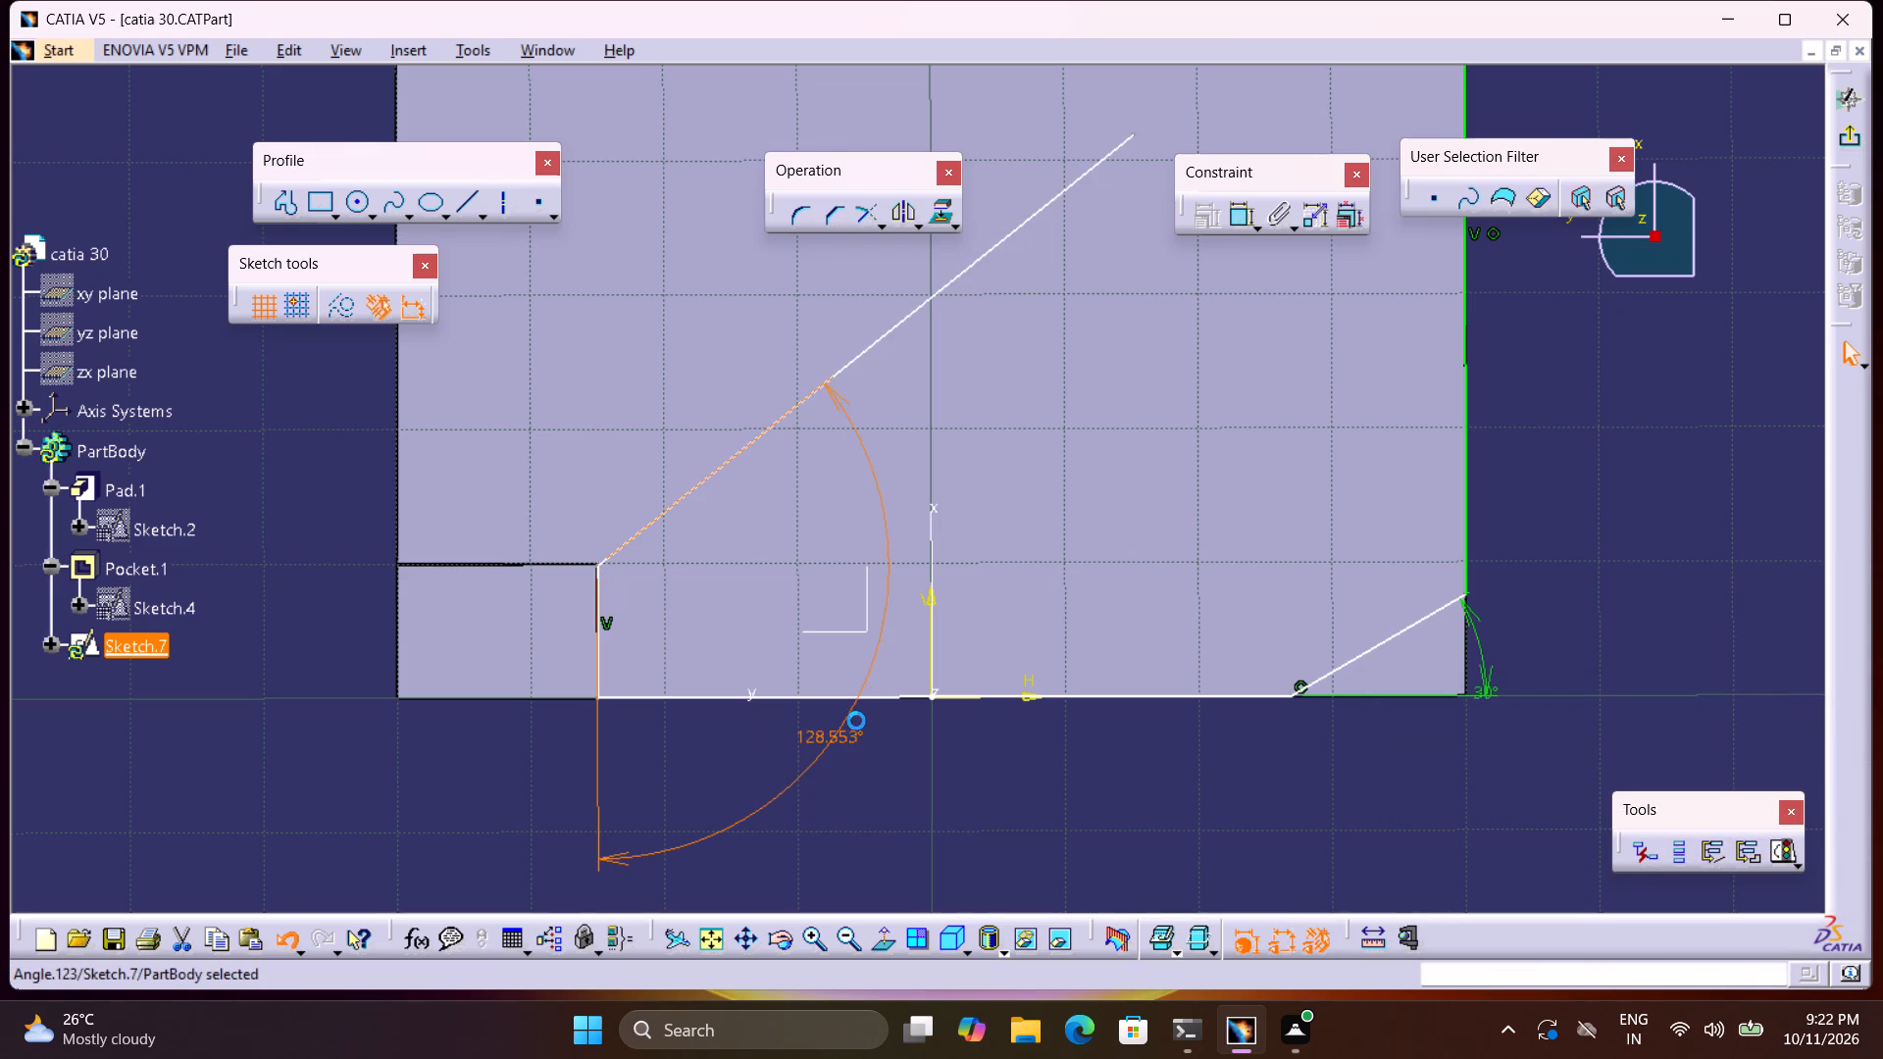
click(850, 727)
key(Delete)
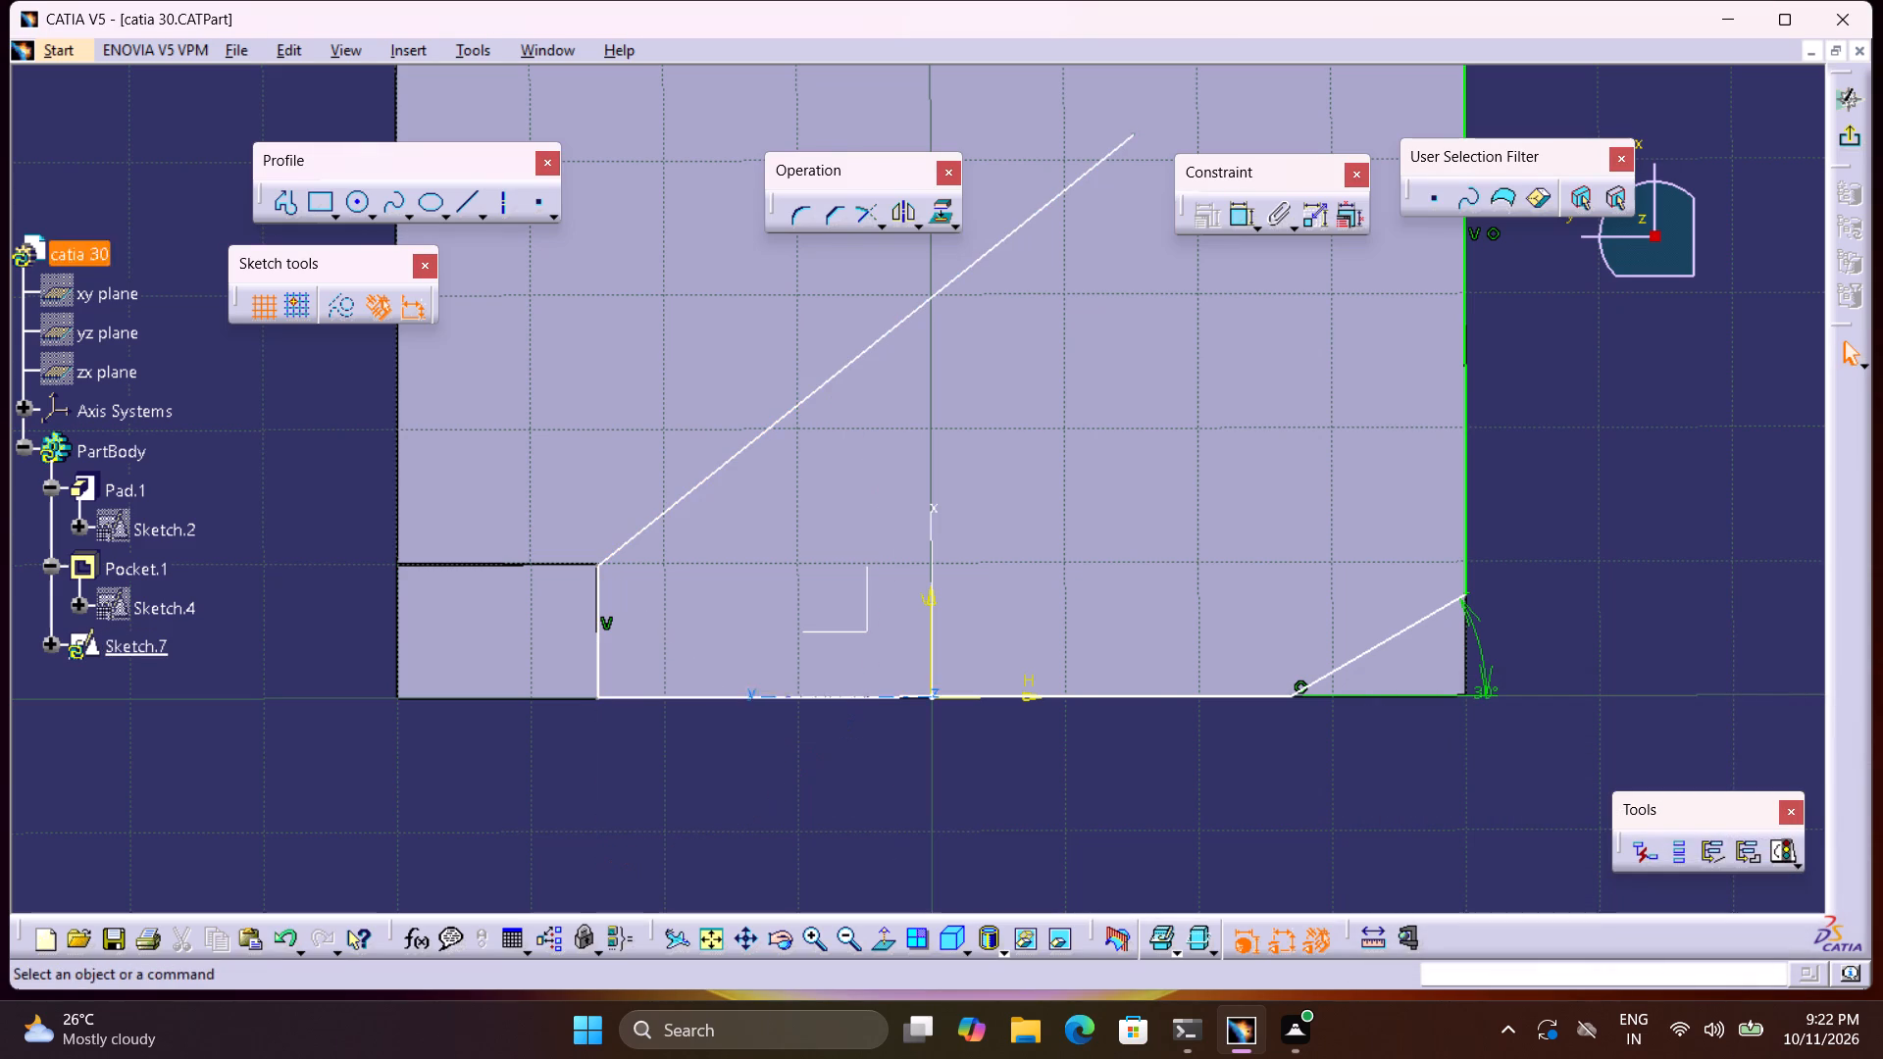
Draw a short horizontal helper line from the diagonal line's lower end at the notch corner, pointing into the face.
click(457, 218)
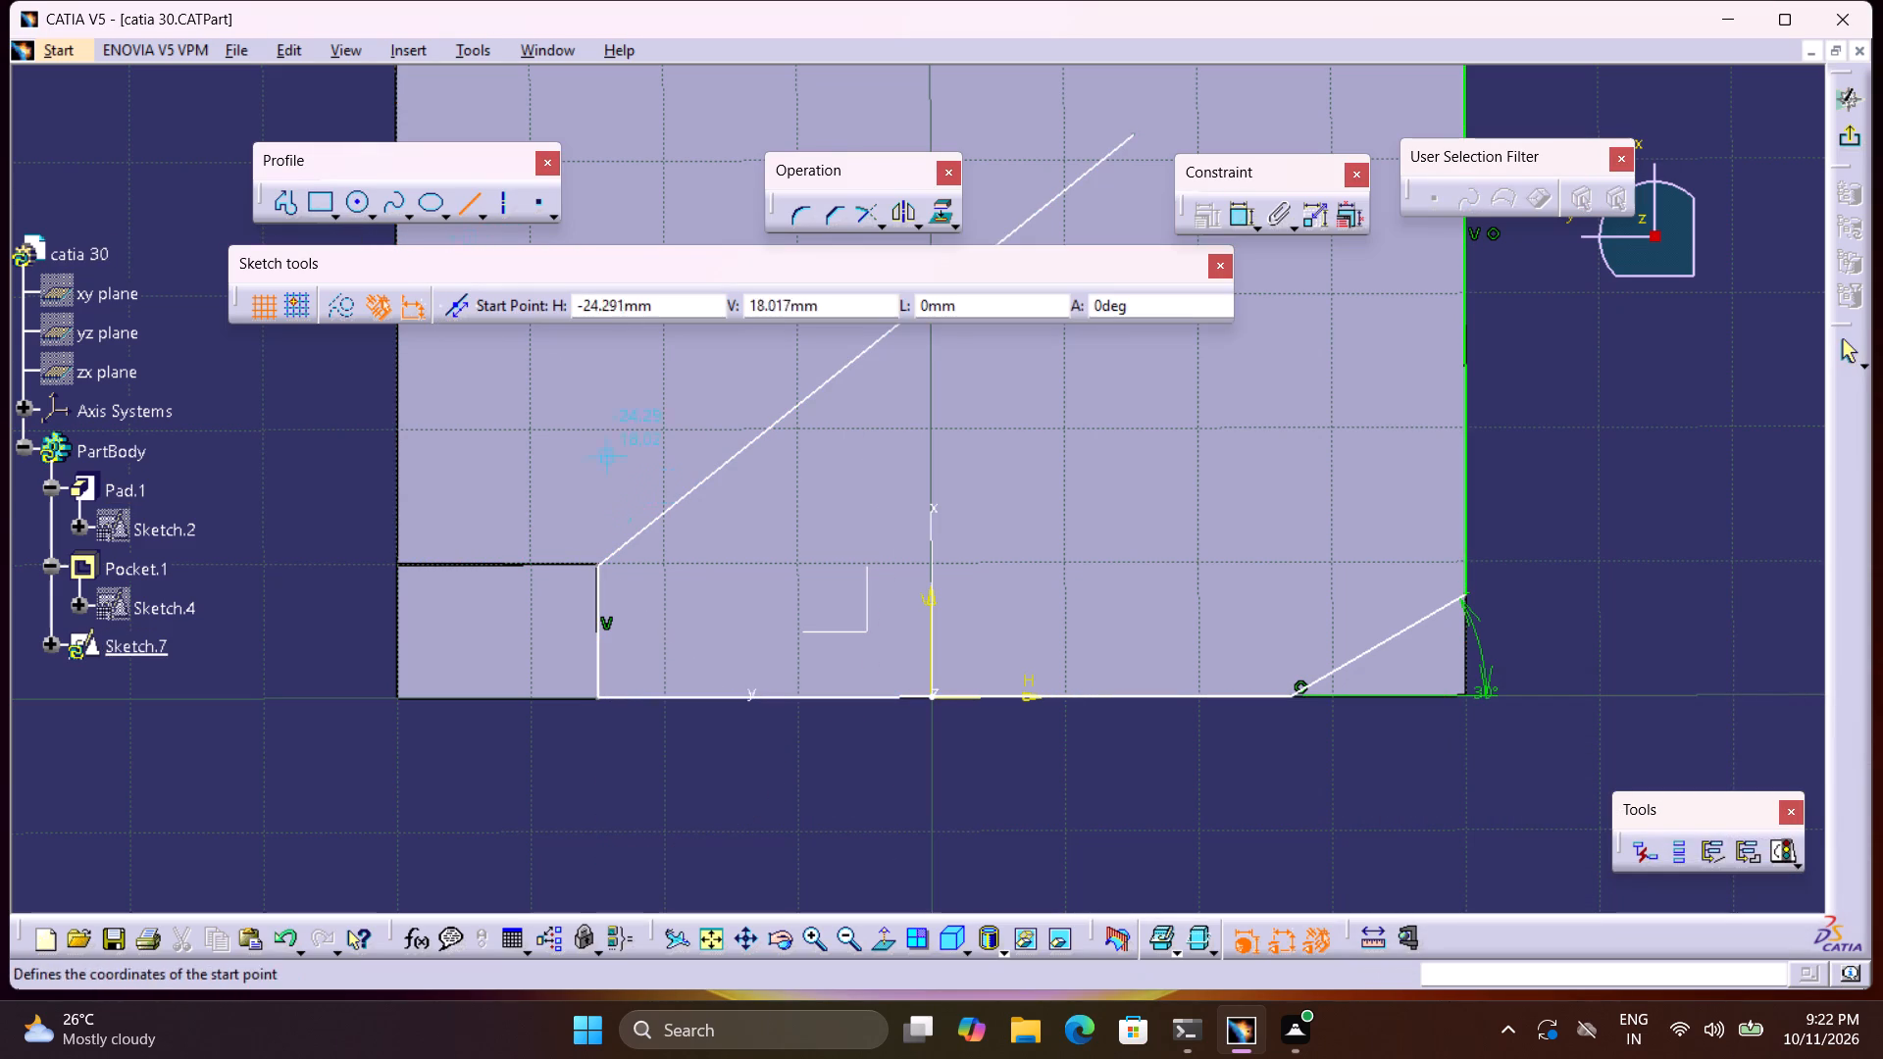
click(594, 561)
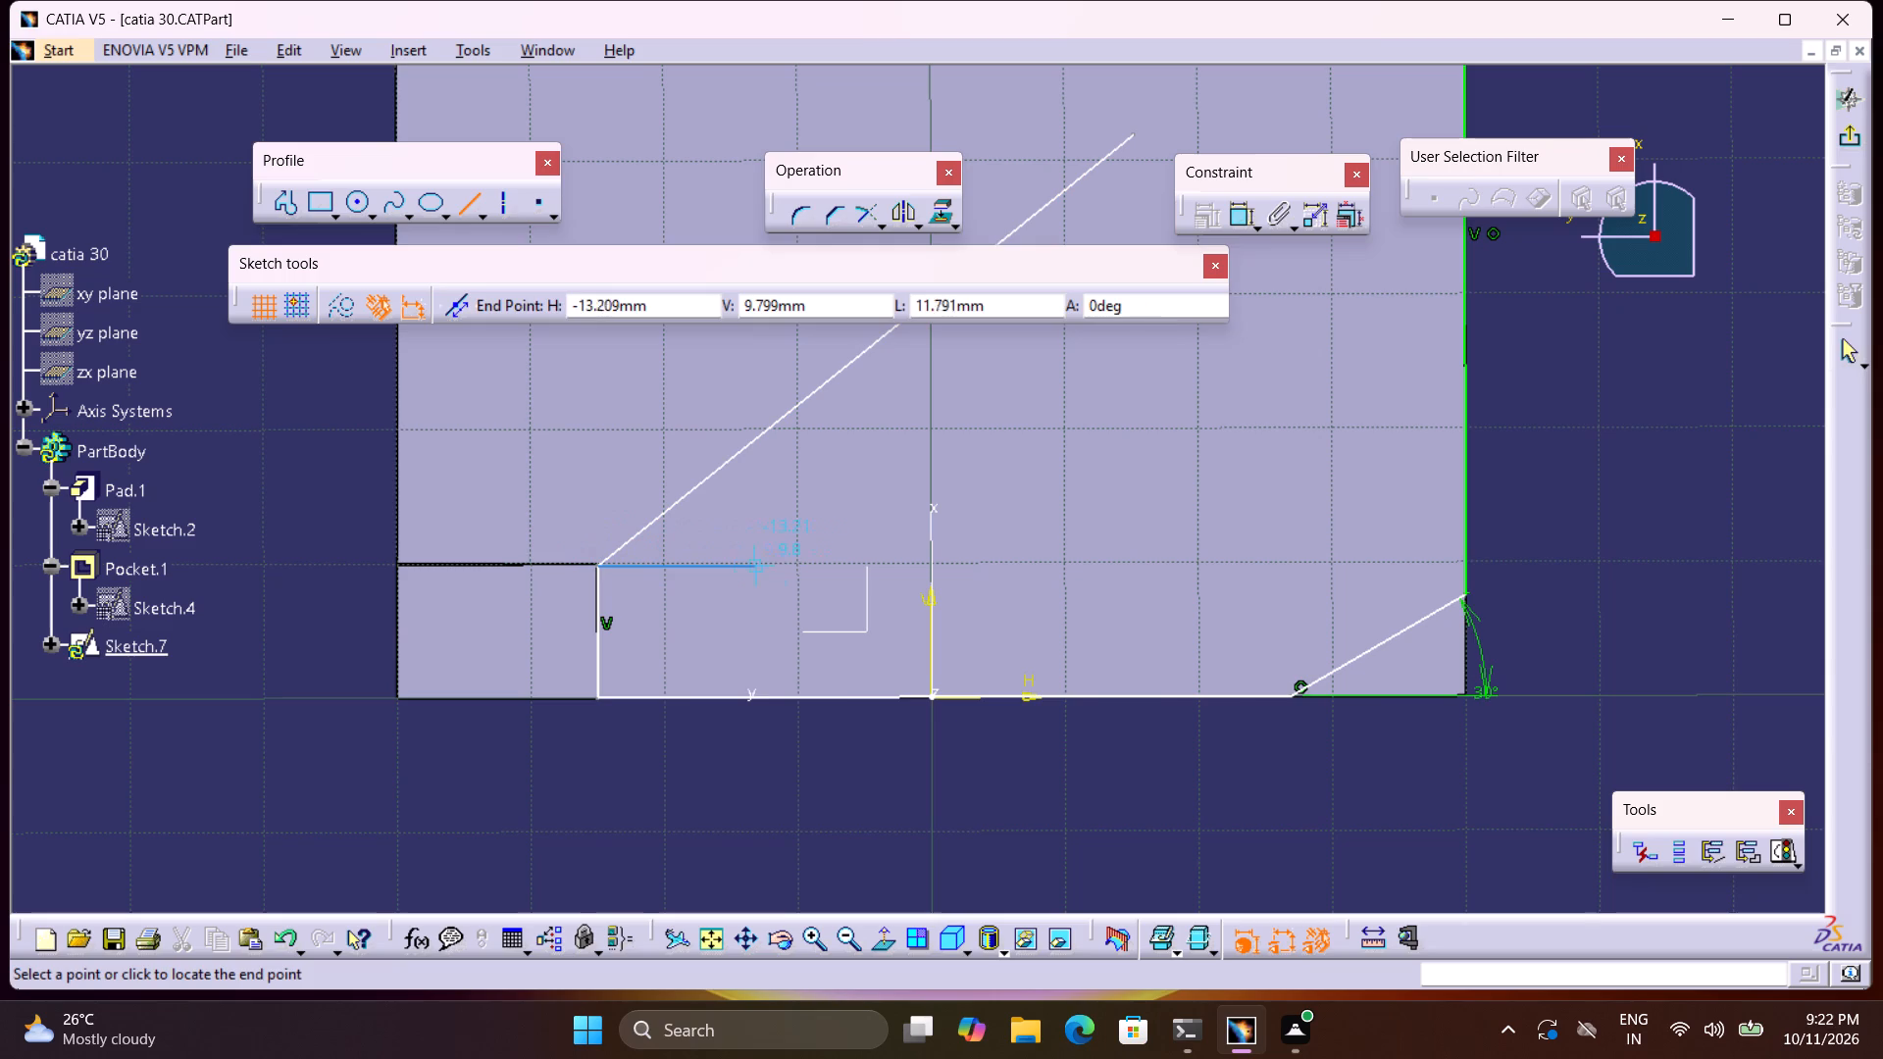
click(785, 562)
Constrain the angle between the diagonal line and the horizontal helper line to 45 degrees.
click(1231, 215)
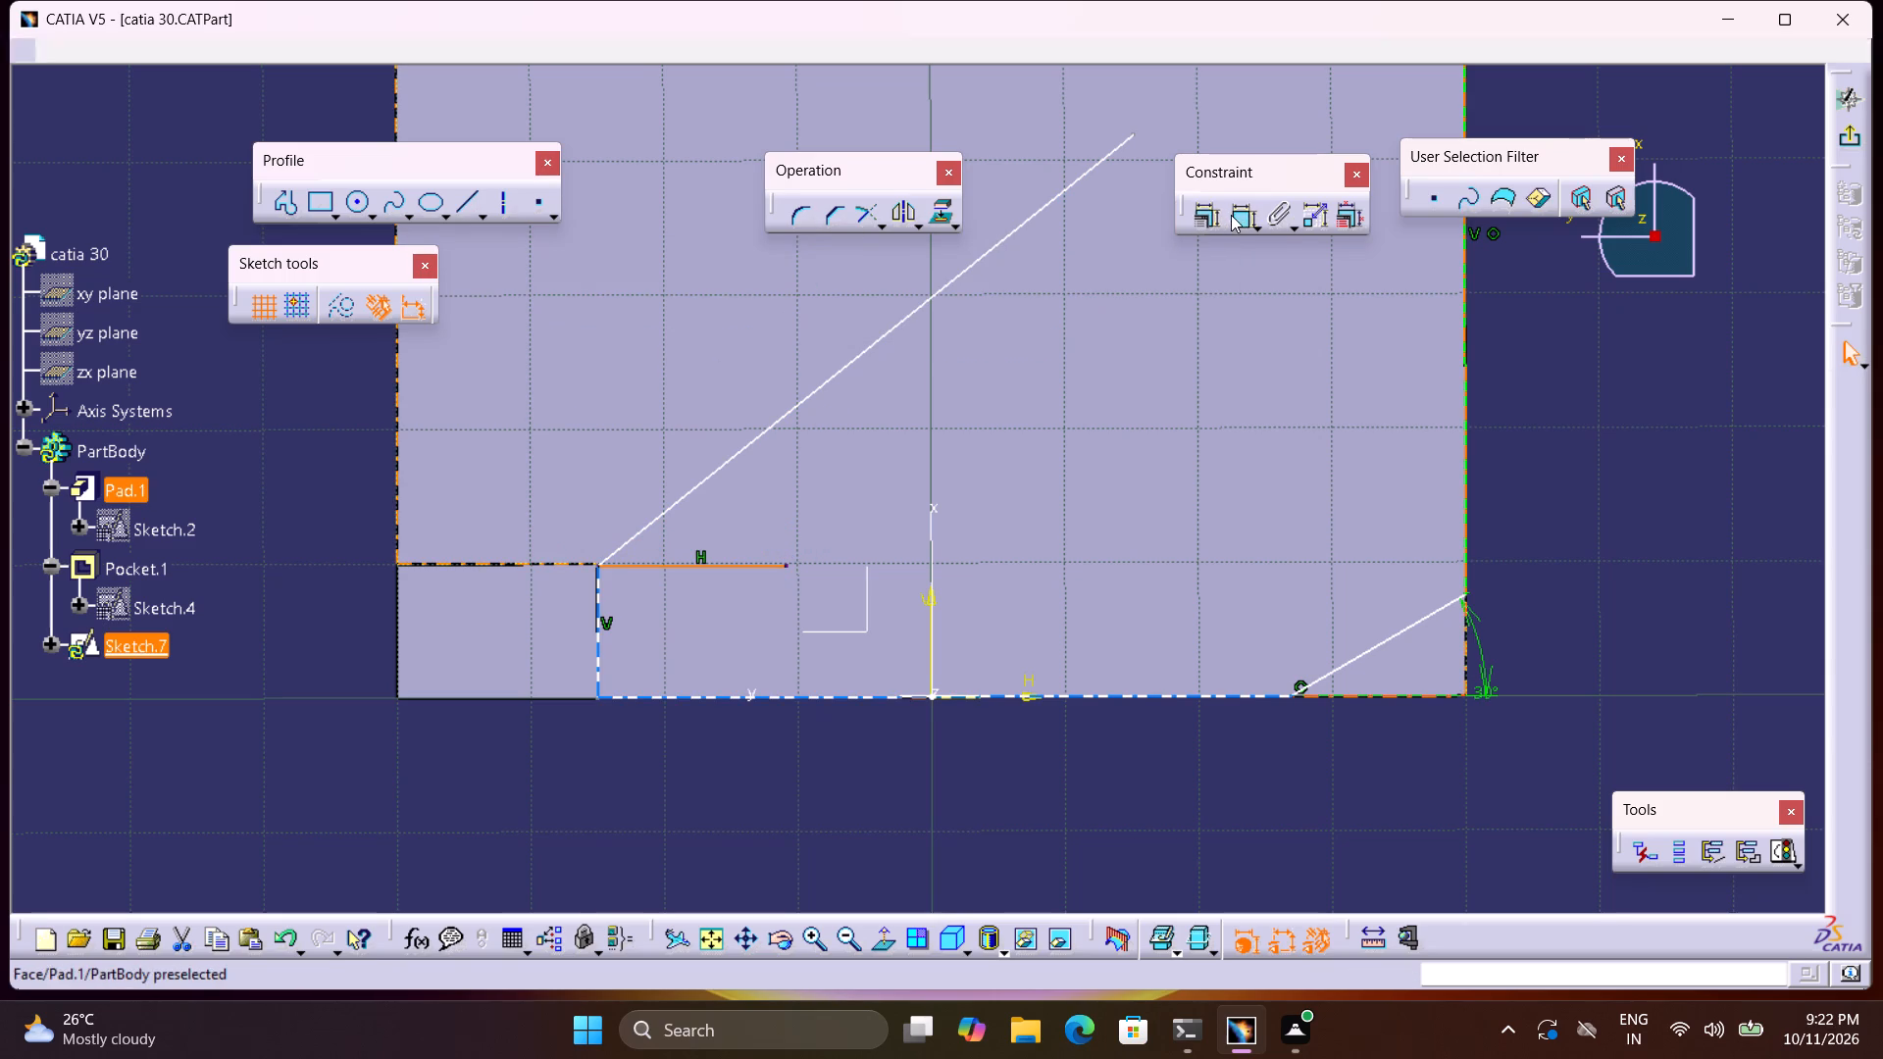
click(740, 454)
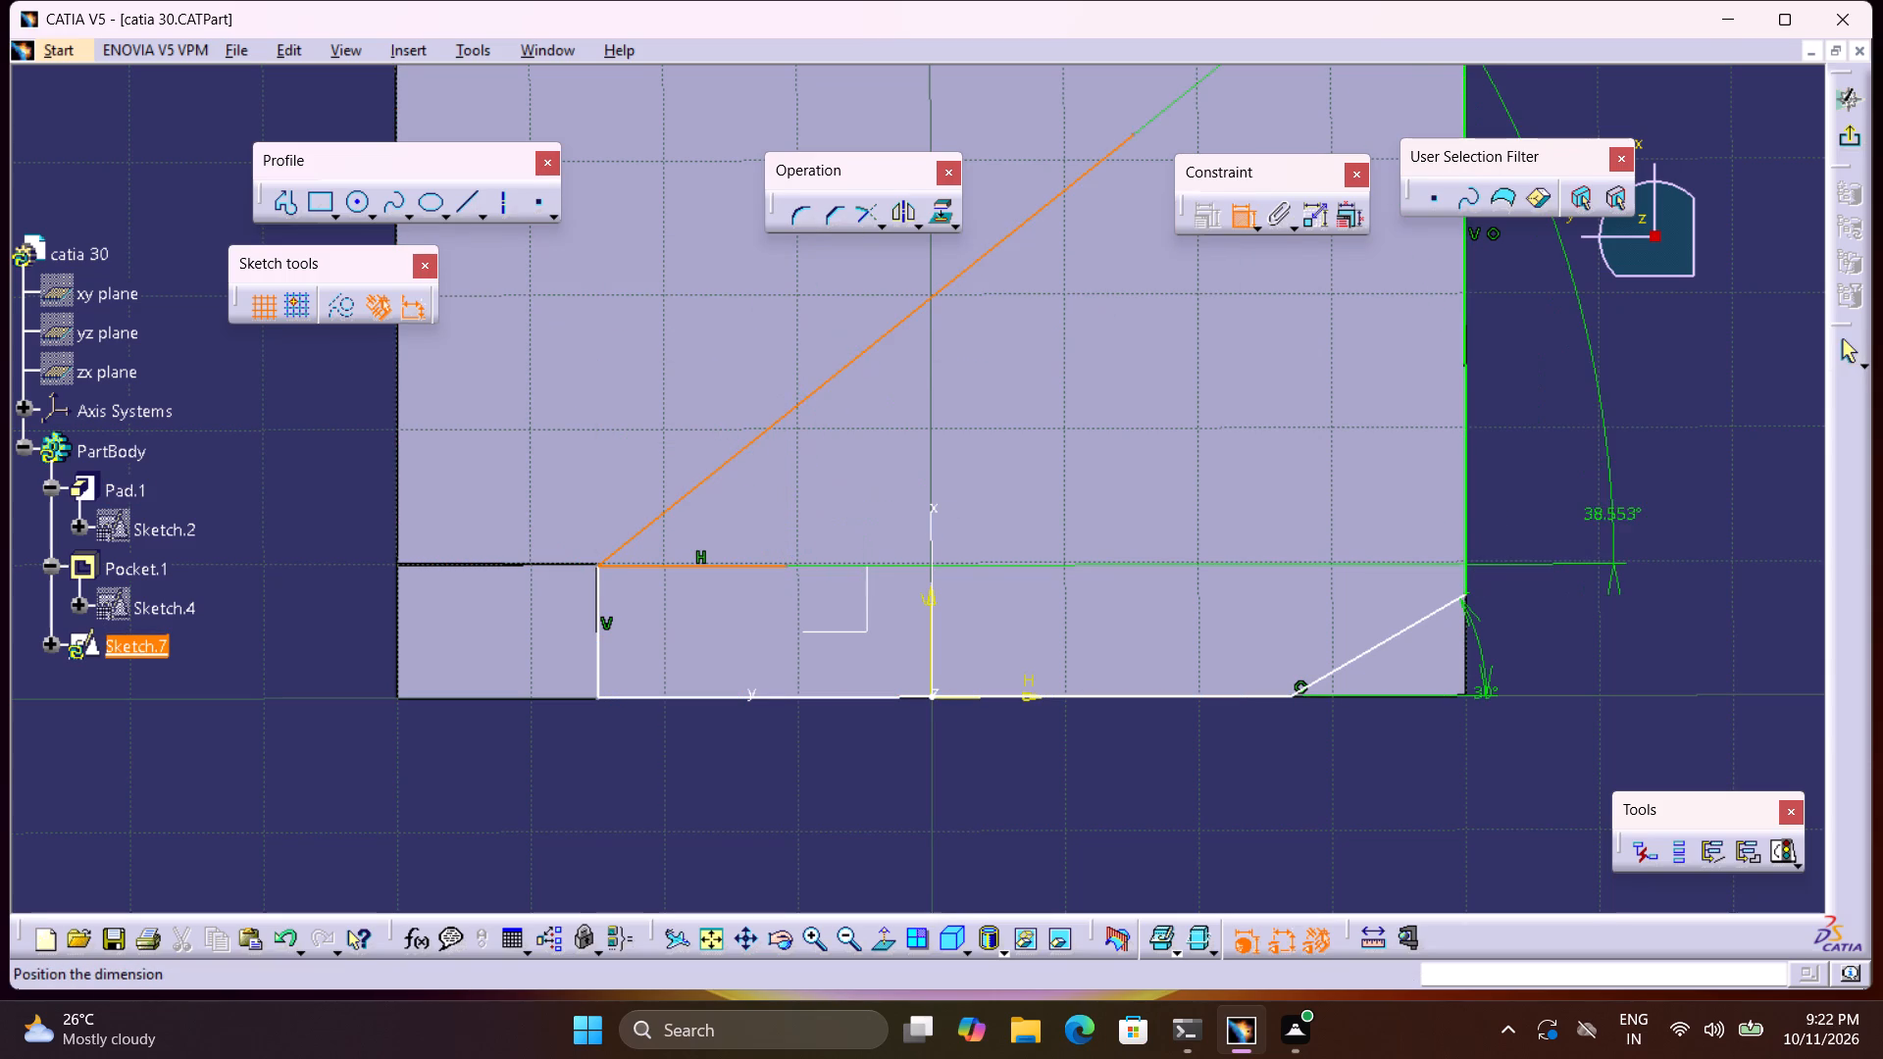
click(1617, 517)
double_click(1622, 511)
key(4)
key(5)
key(Return)
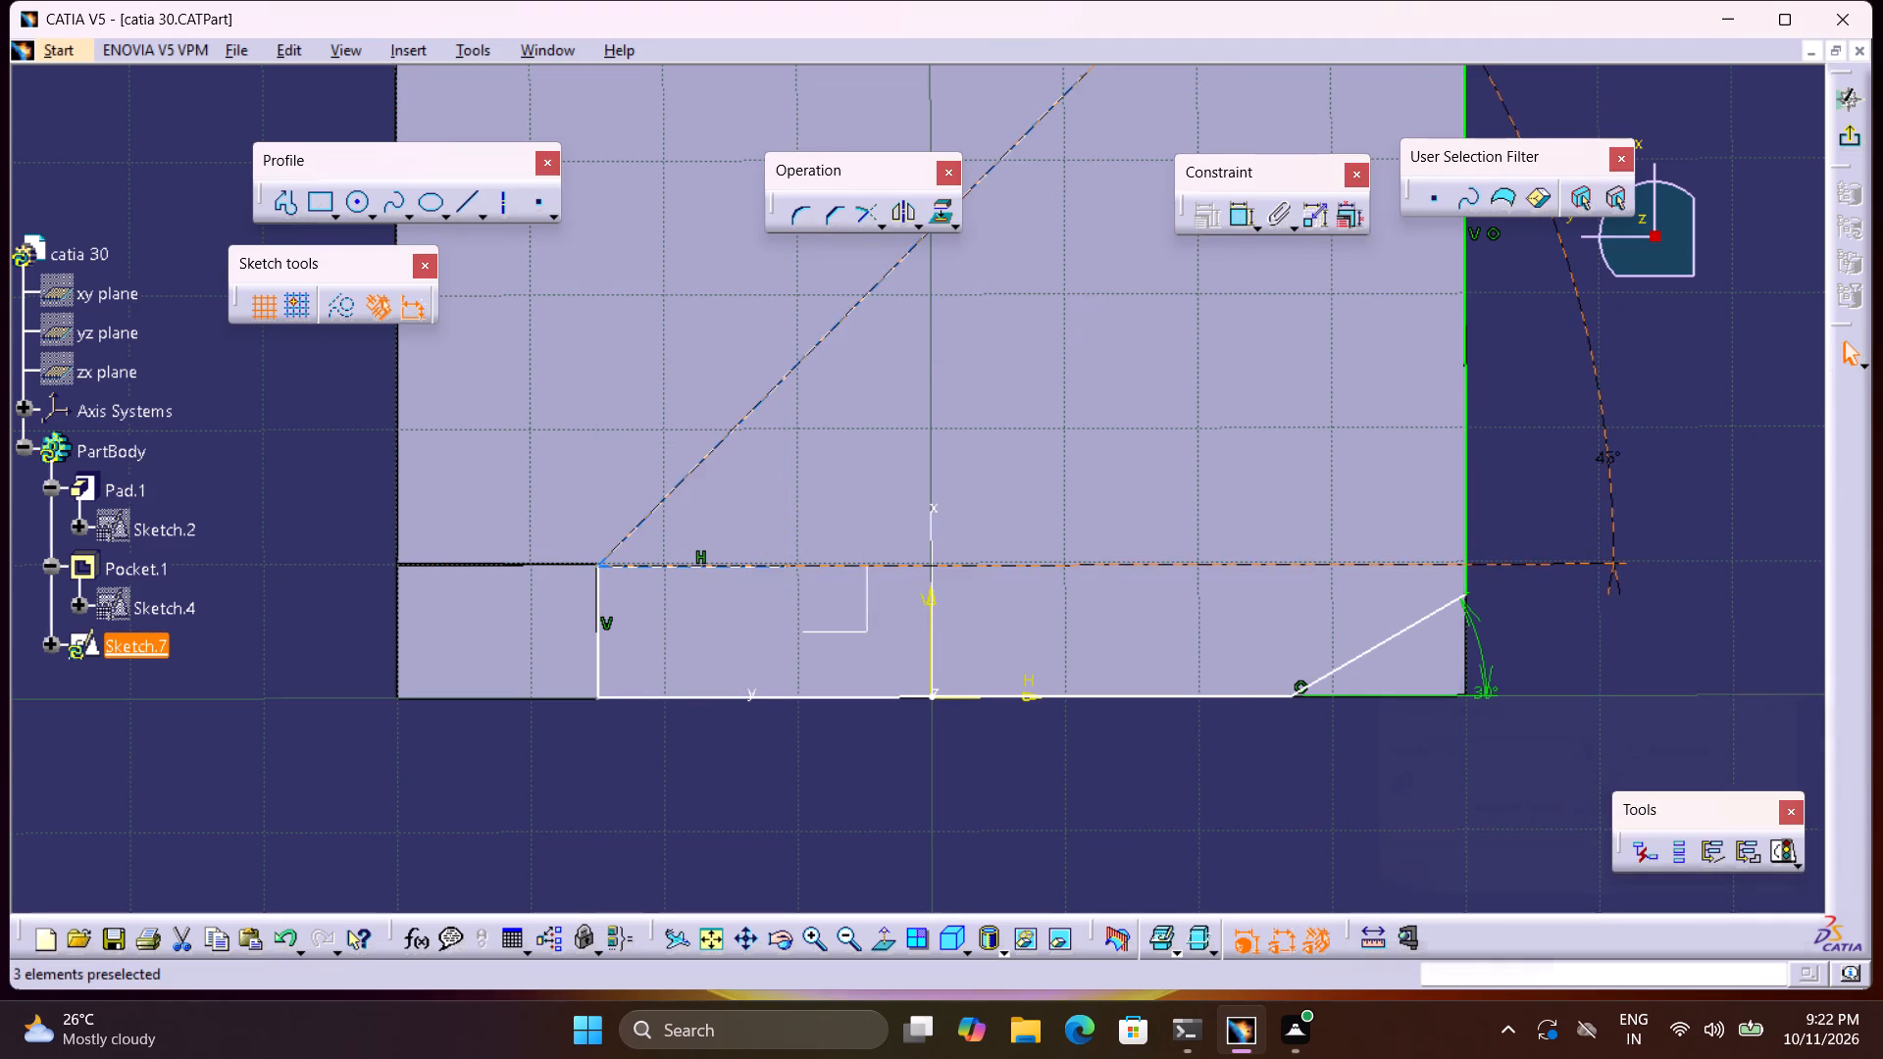
Delete the short horizontal helper line at the notch corner.
click(708, 566)
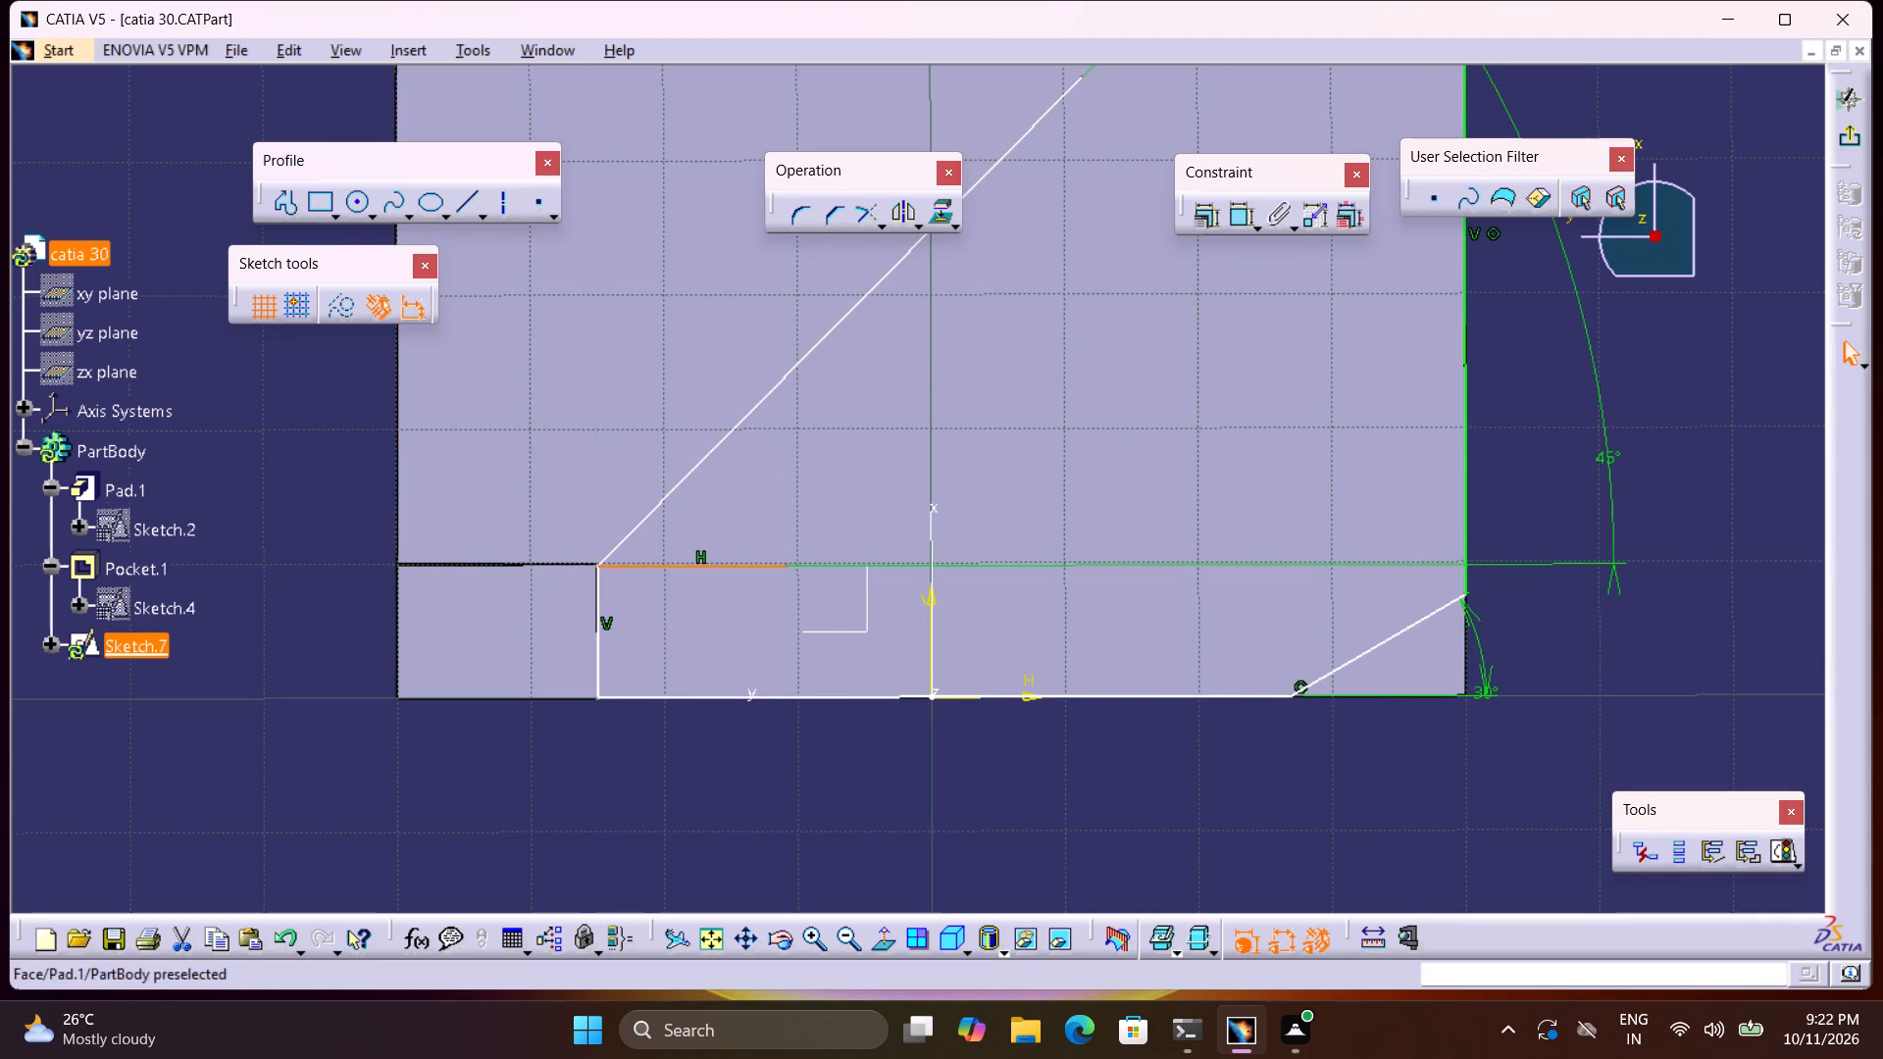
key(Delete)
middle_drag(1035, 471, 1008, 665)
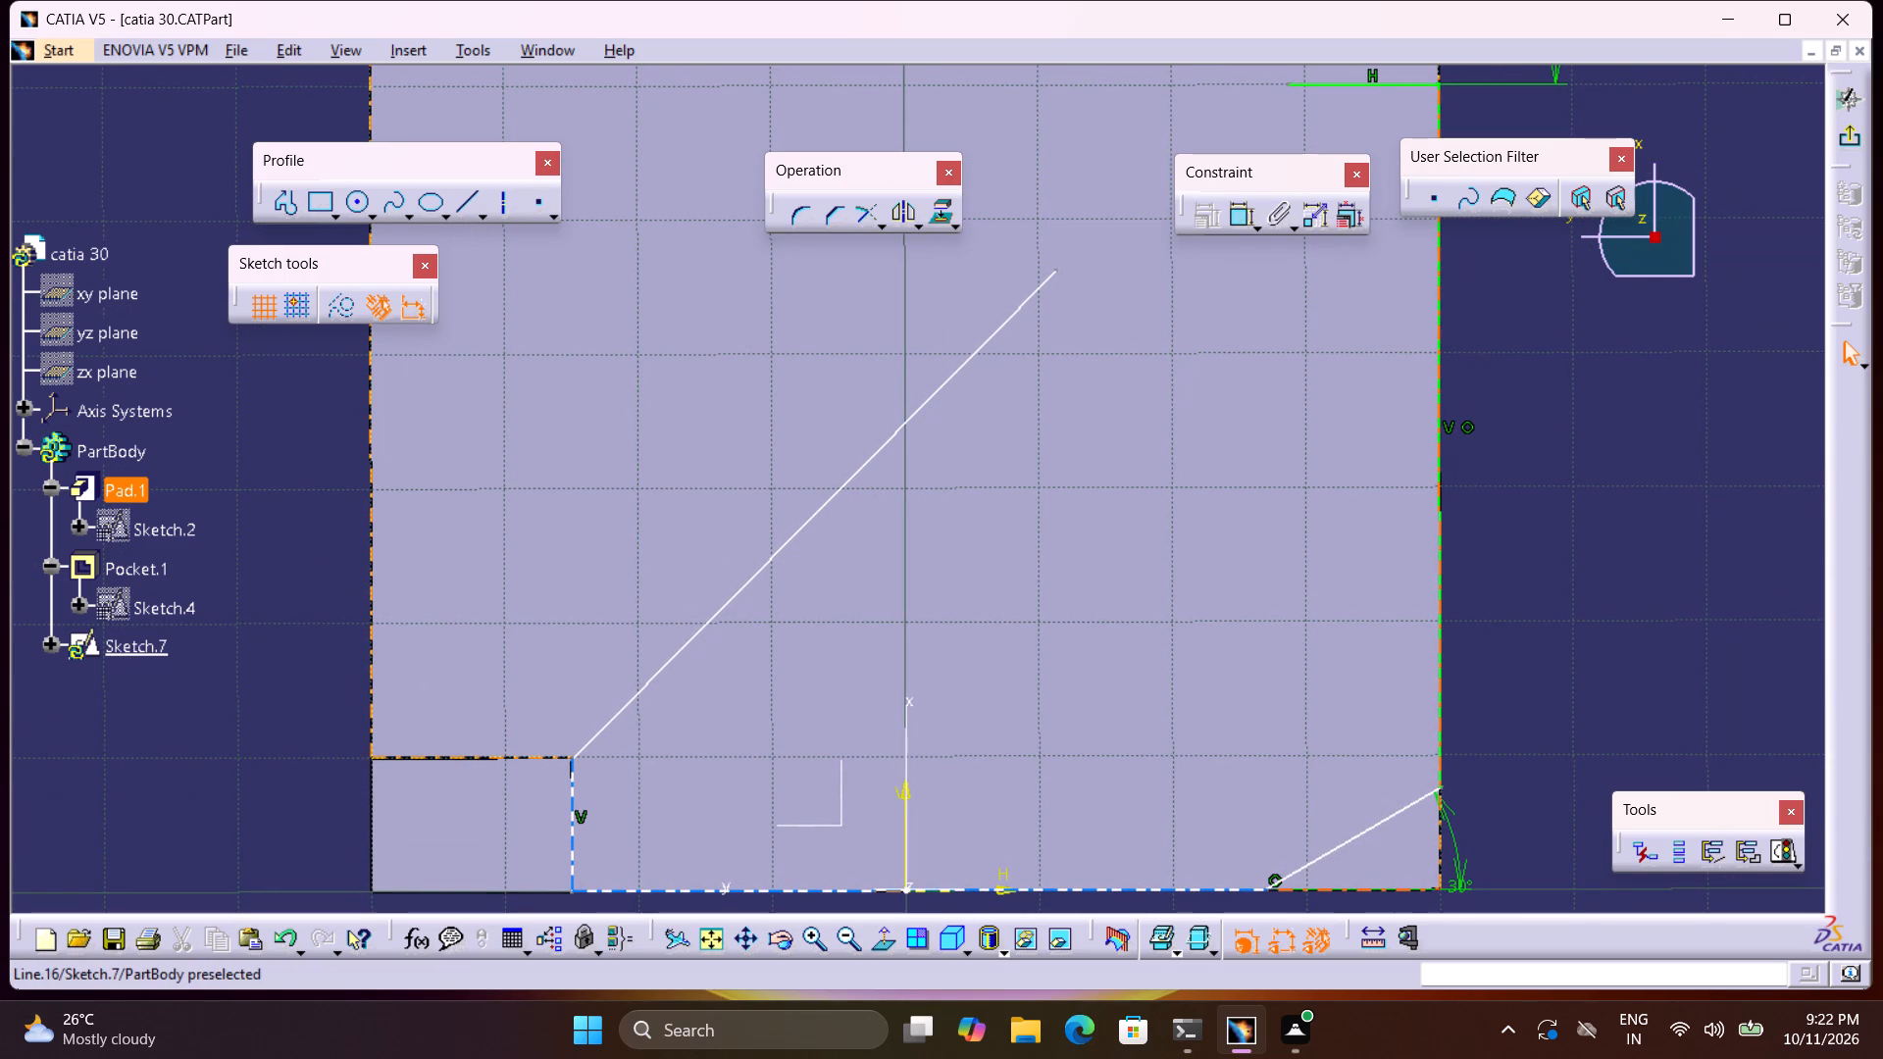
key(ctrl+z)
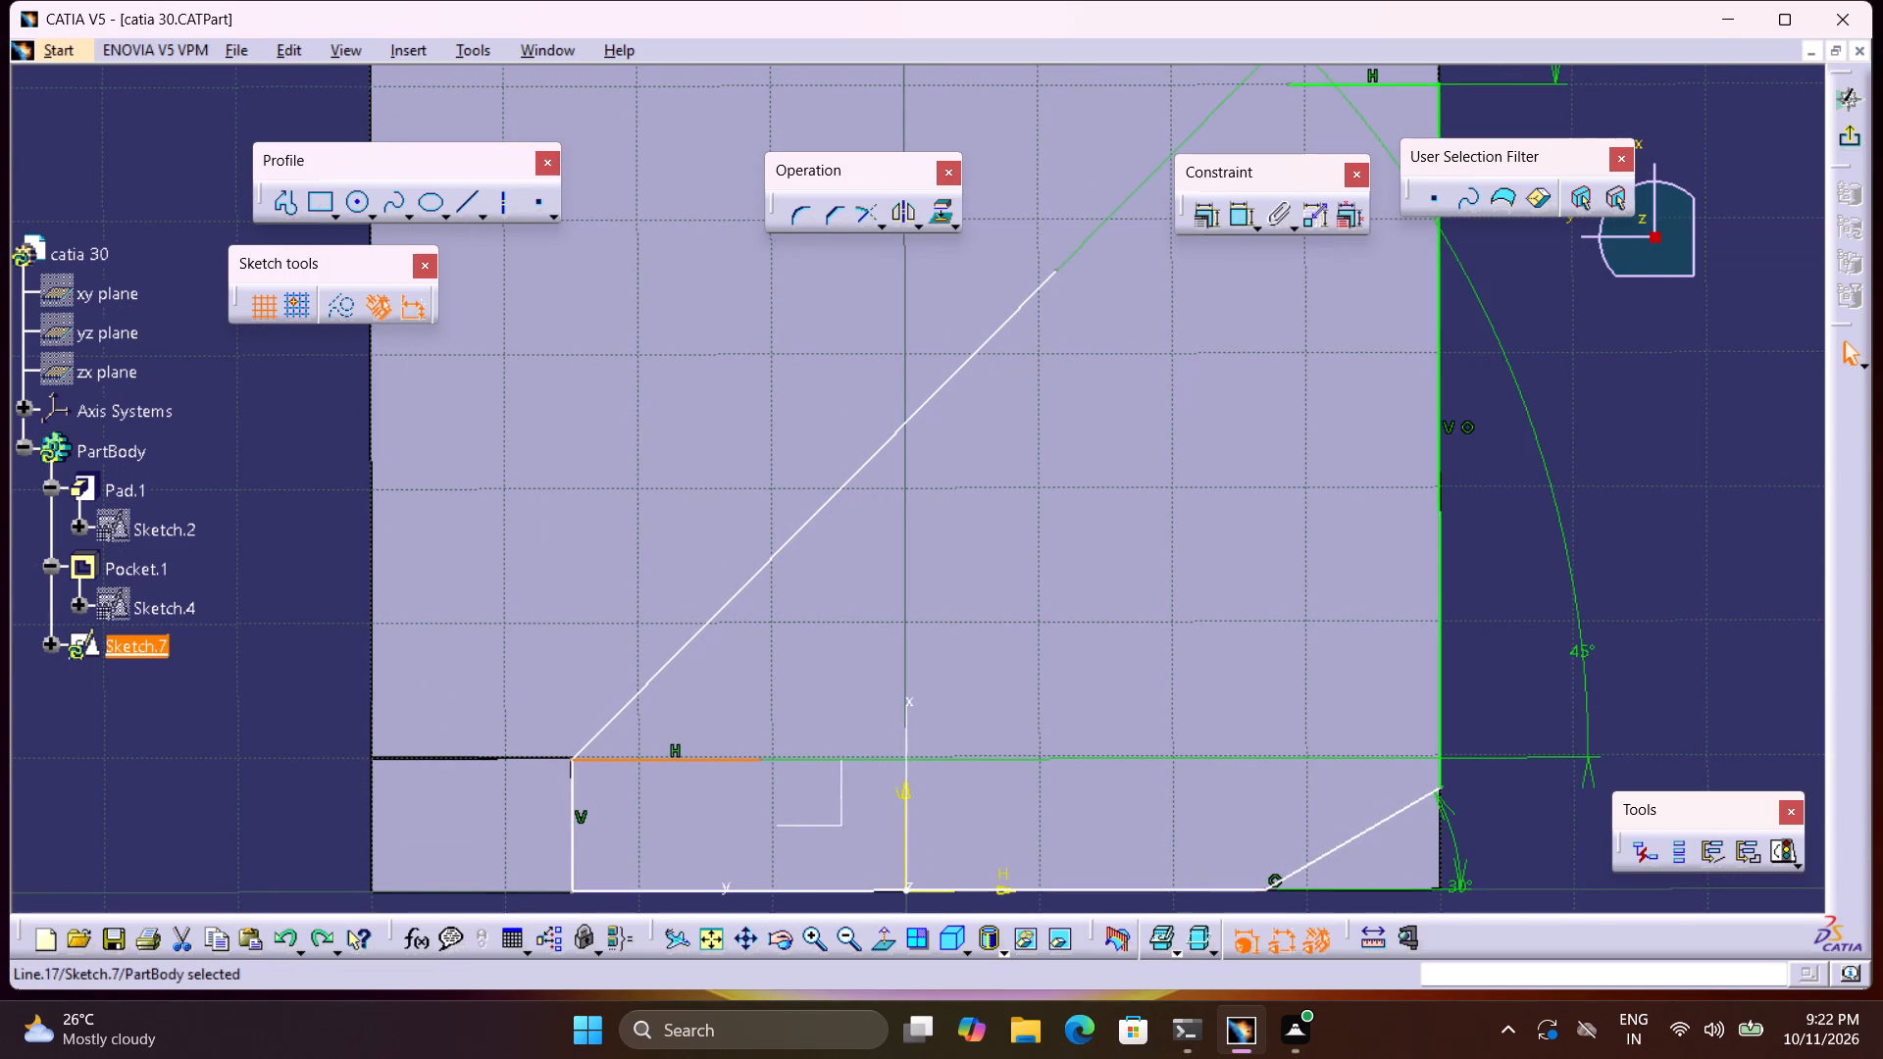
key(ctrl+y)
Sketch a vertical line about 44 mm long upward from the lower end of the slanted corner line.
middle_drag(1137, 496, 1036, 591)
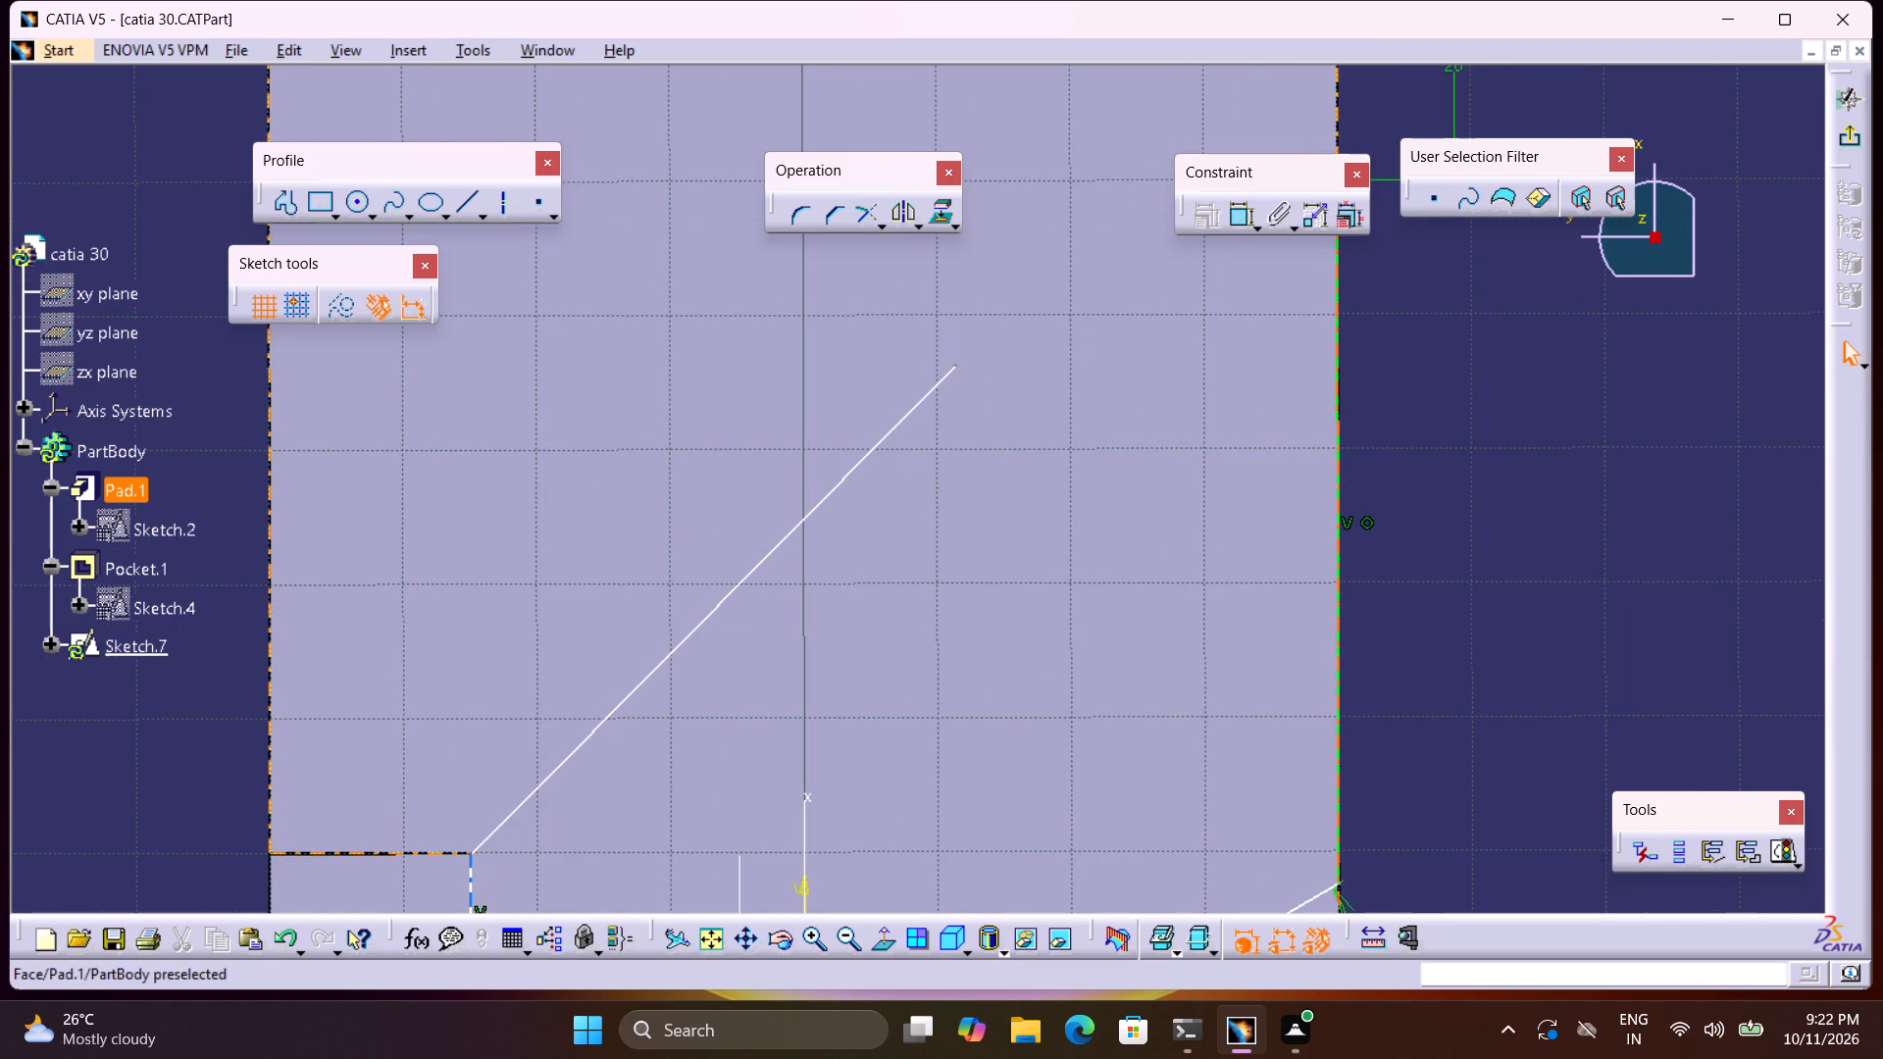
middle_drag(1145, 588, 1028, 484)
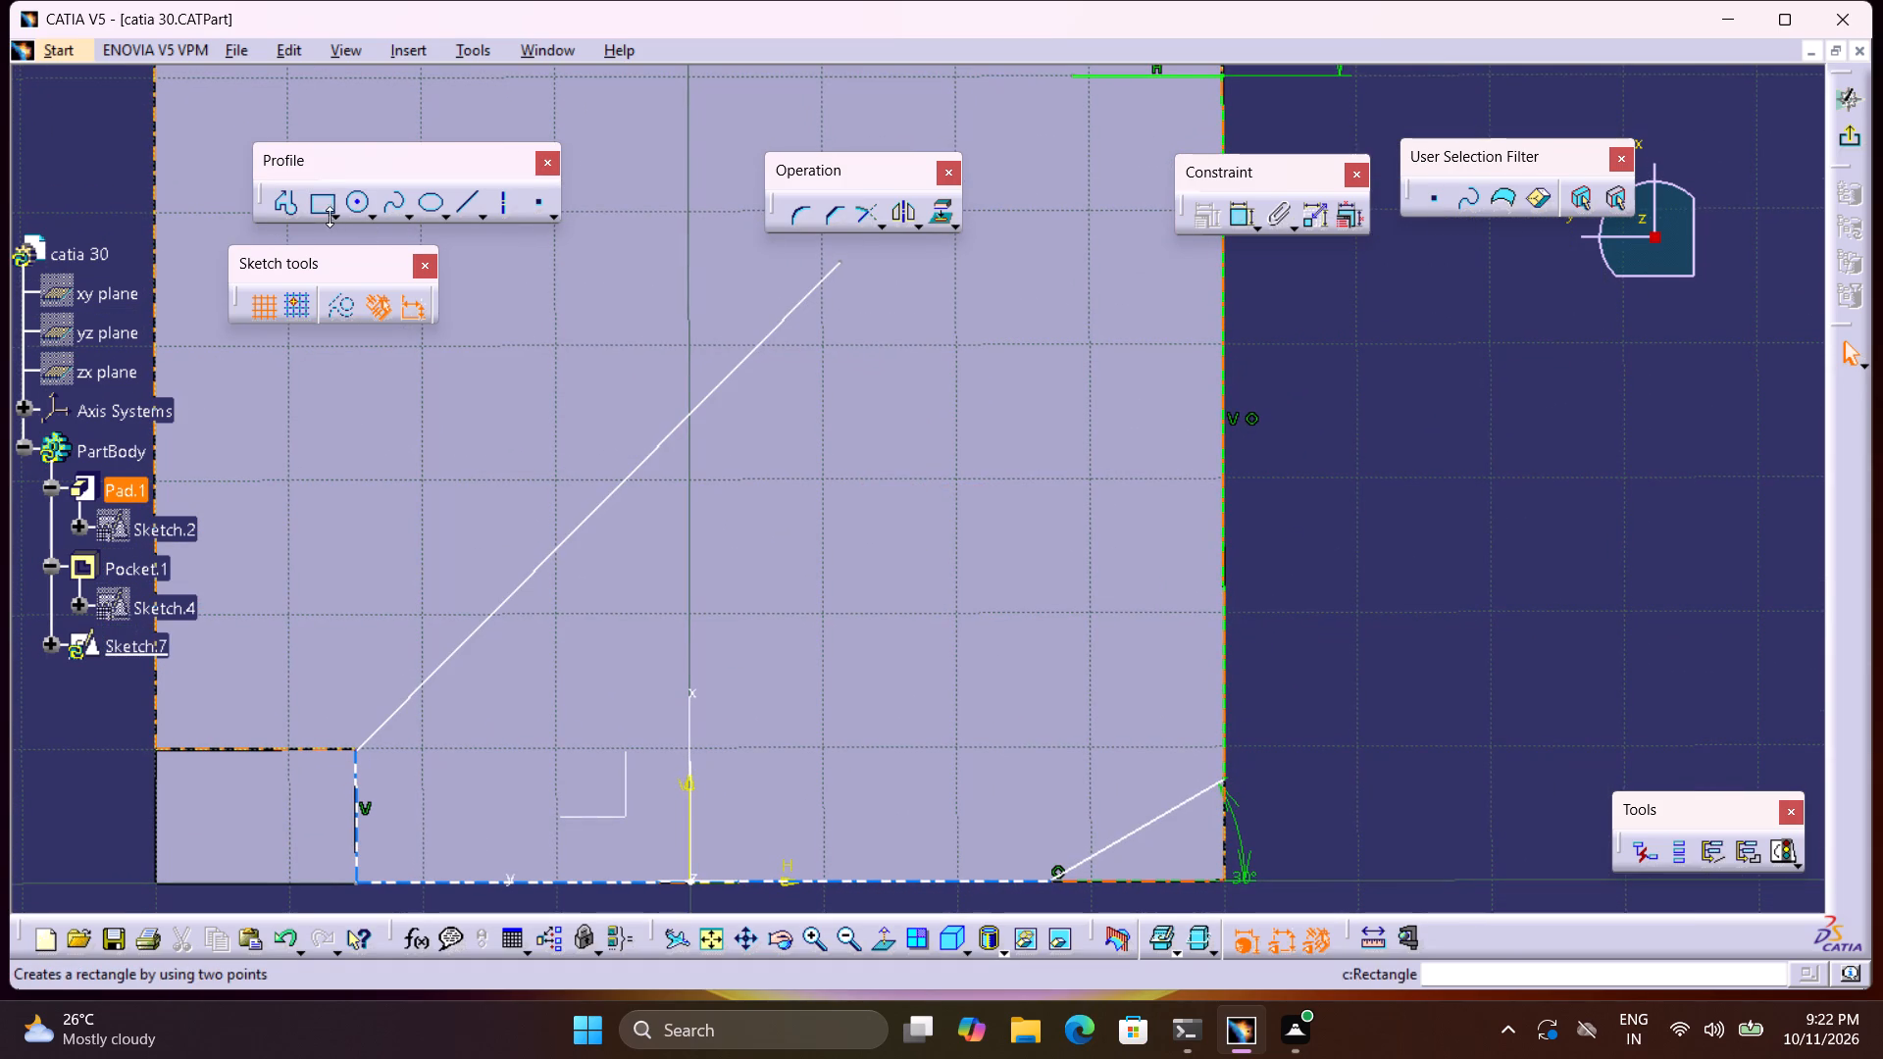
click(295, 206)
middle_drag(1059, 593, 989, 523)
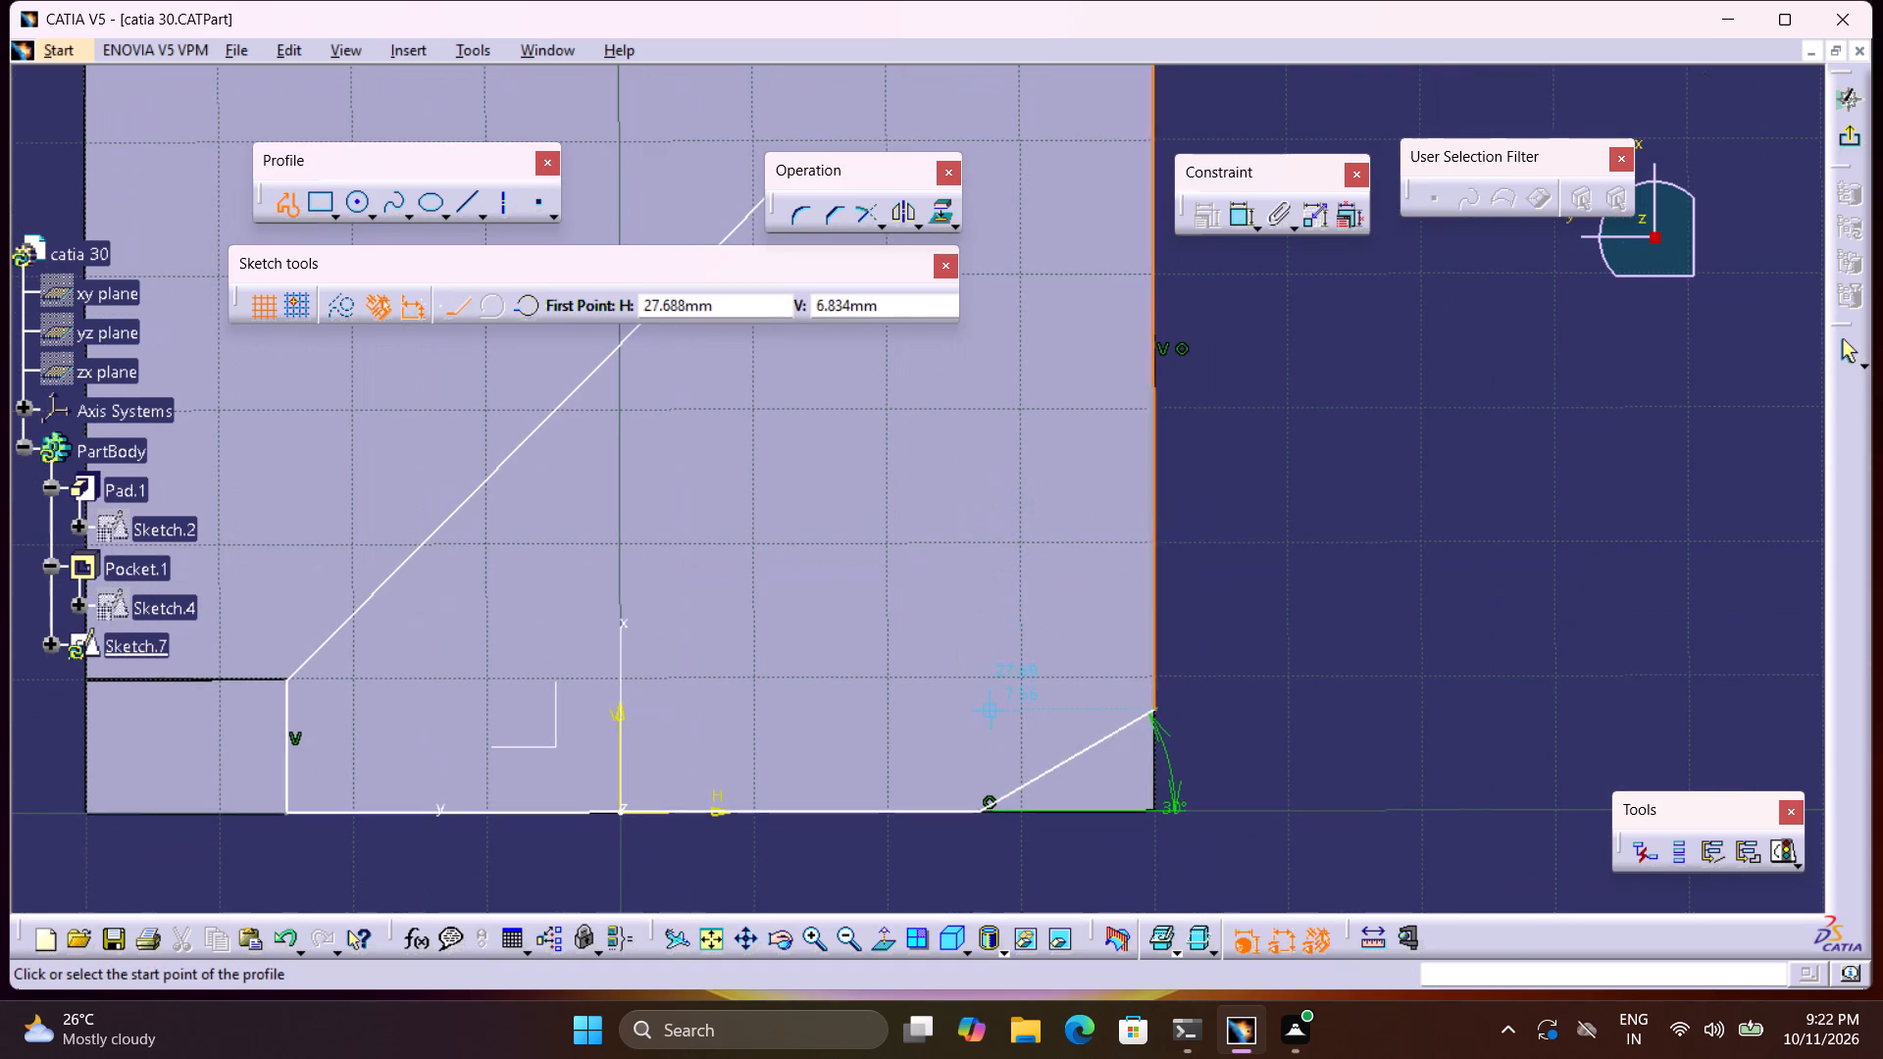
click(977, 810)
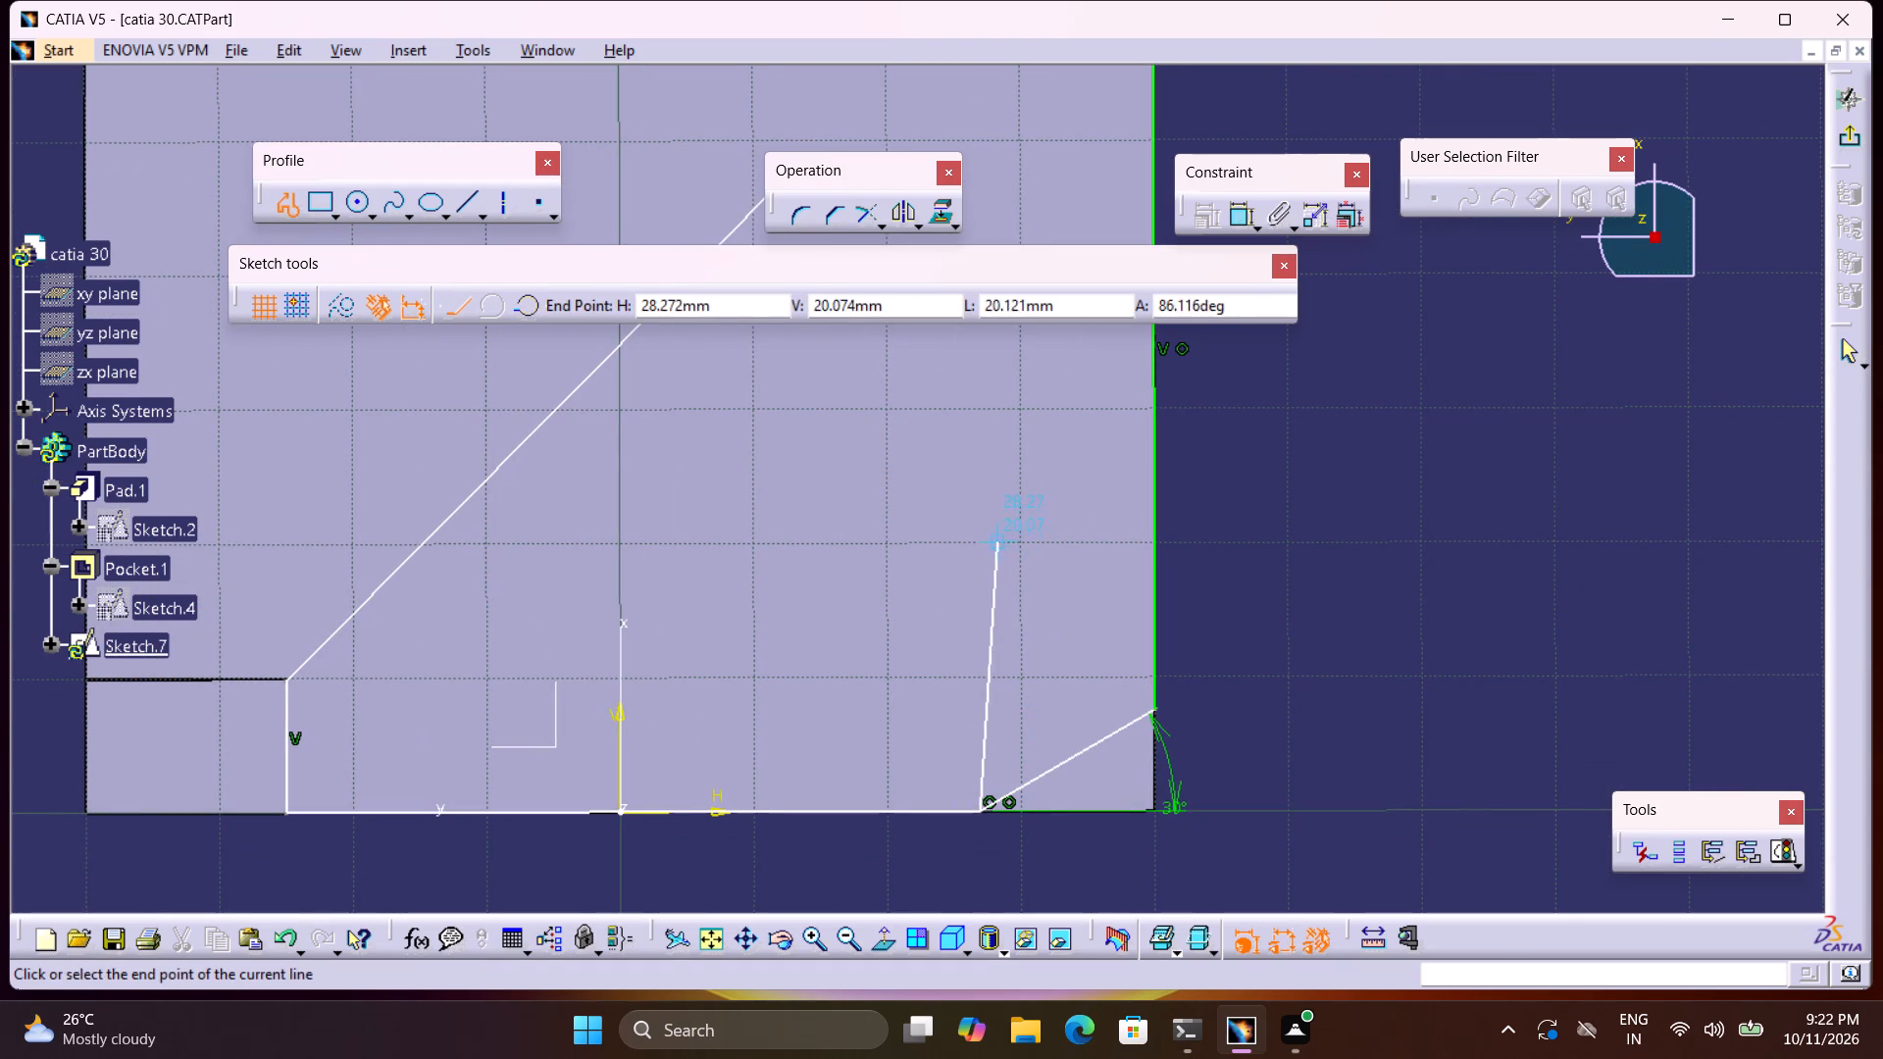
middle_drag(992, 515, 994, 681)
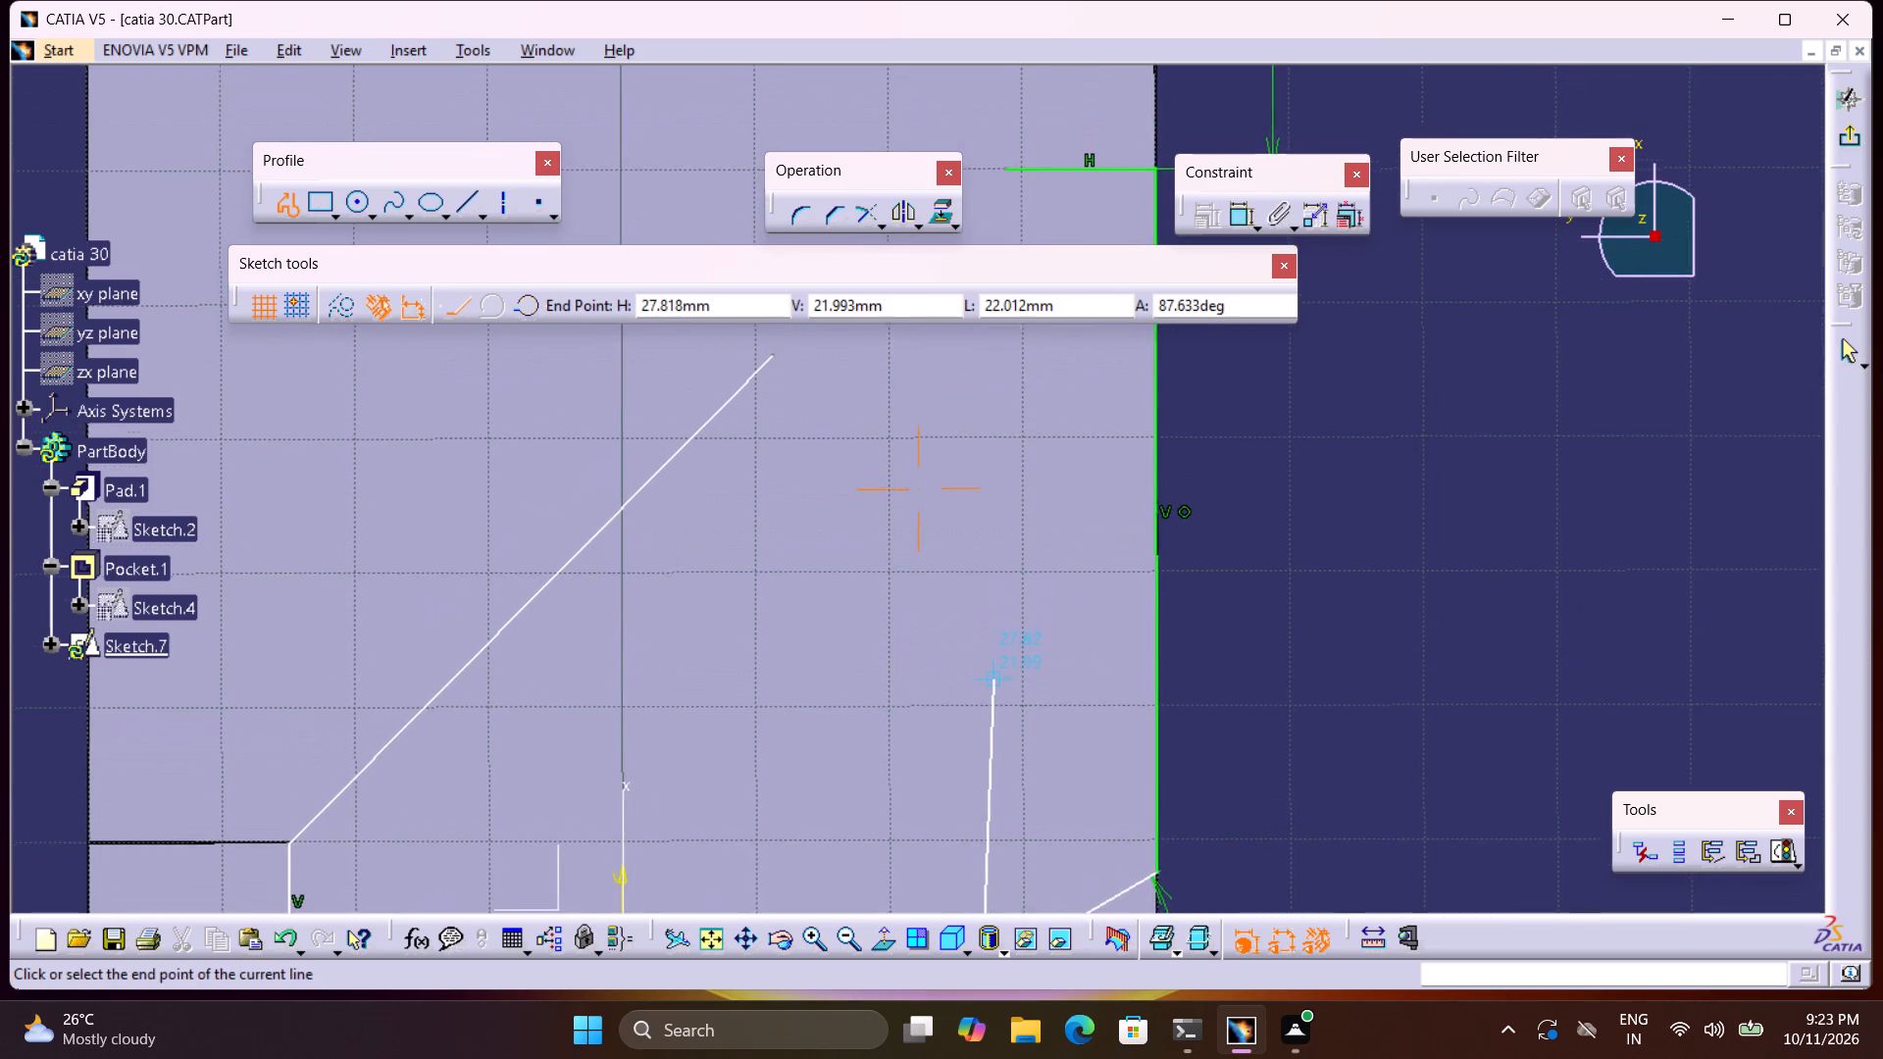
middle_drag(994, 681, 992, 683)
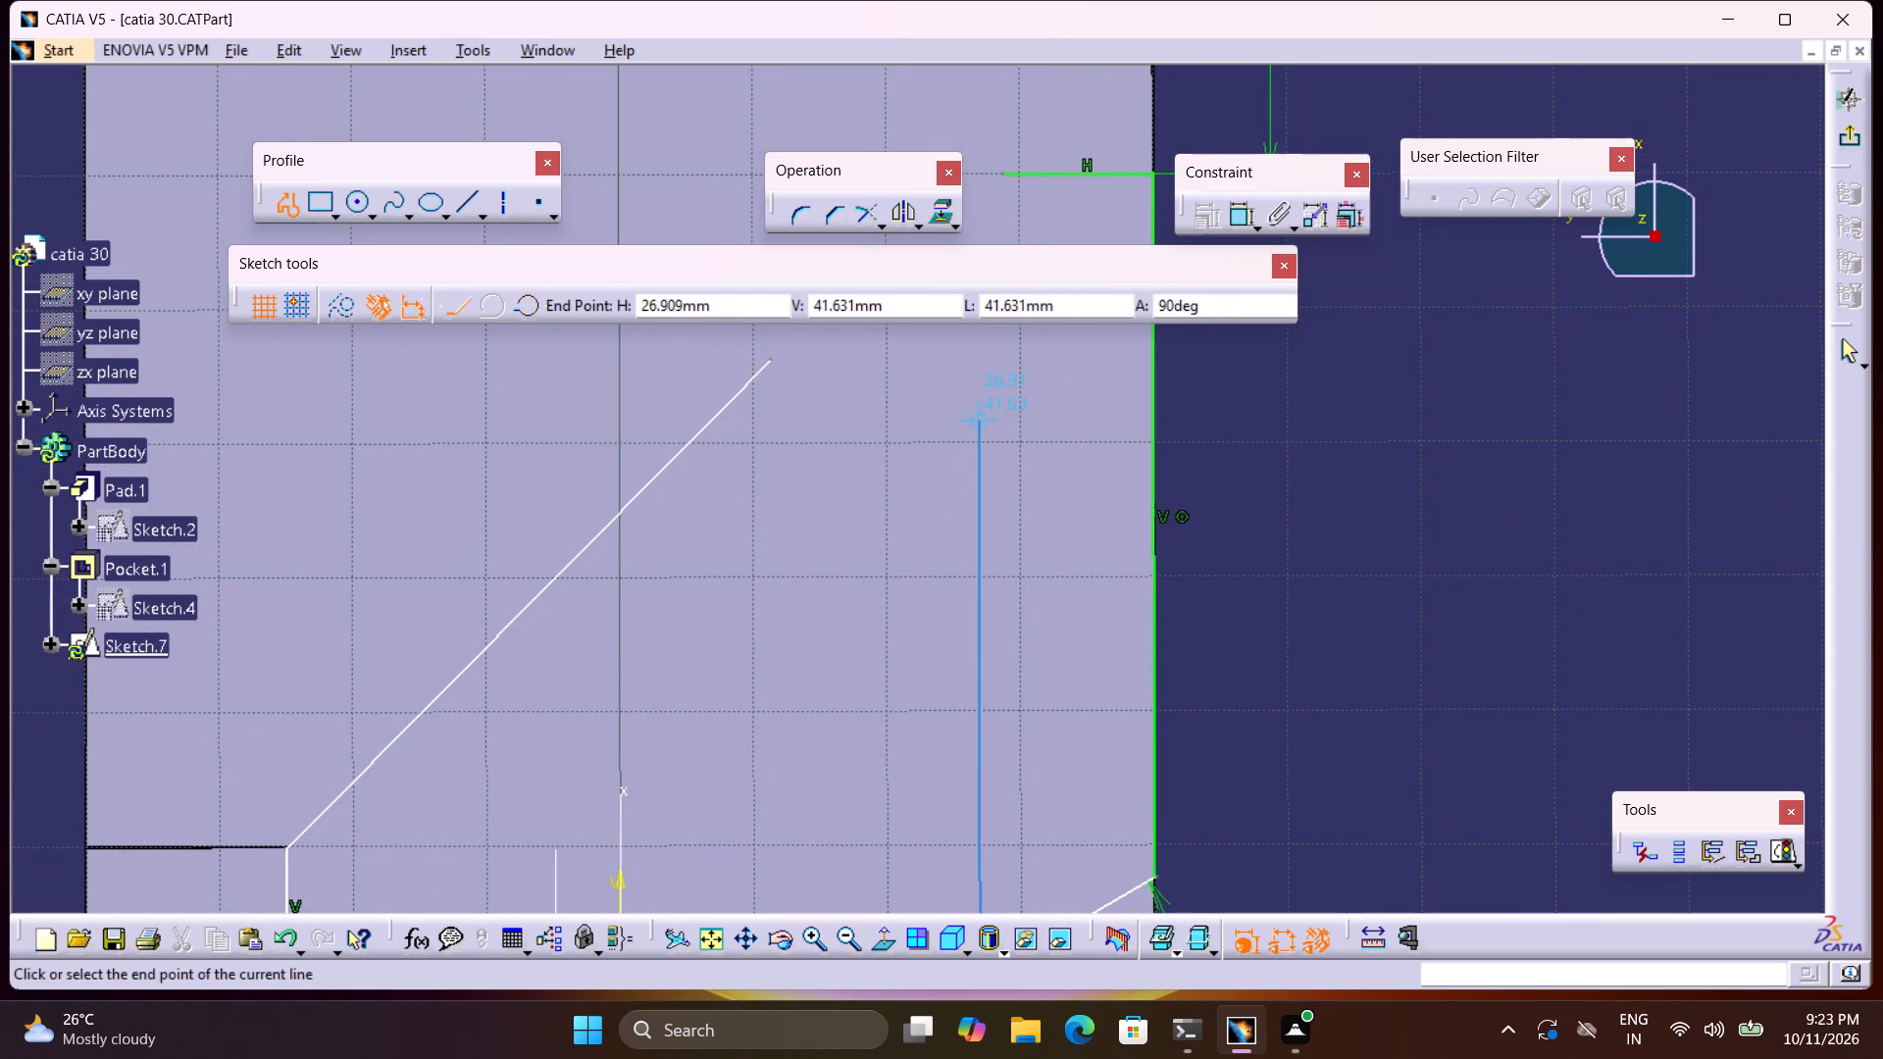
middle_drag(974, 424, 989, 524)
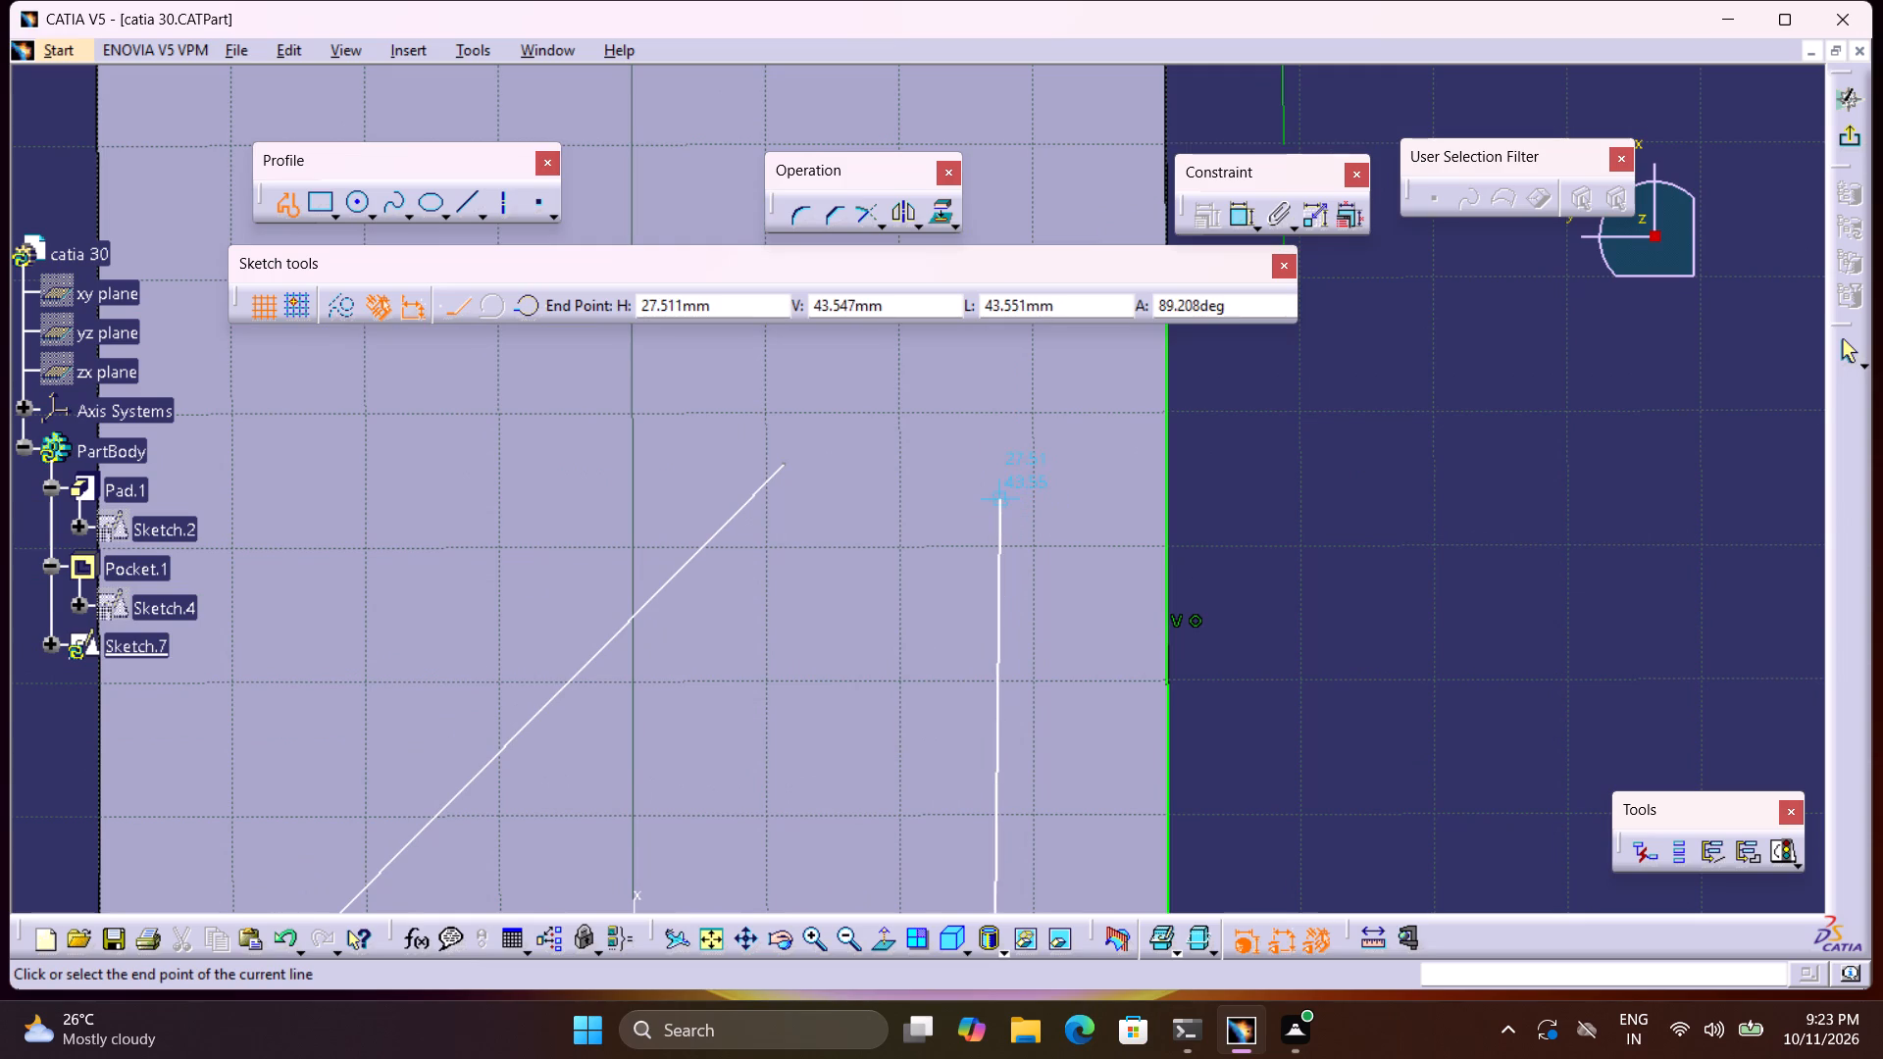
click(993, 494)
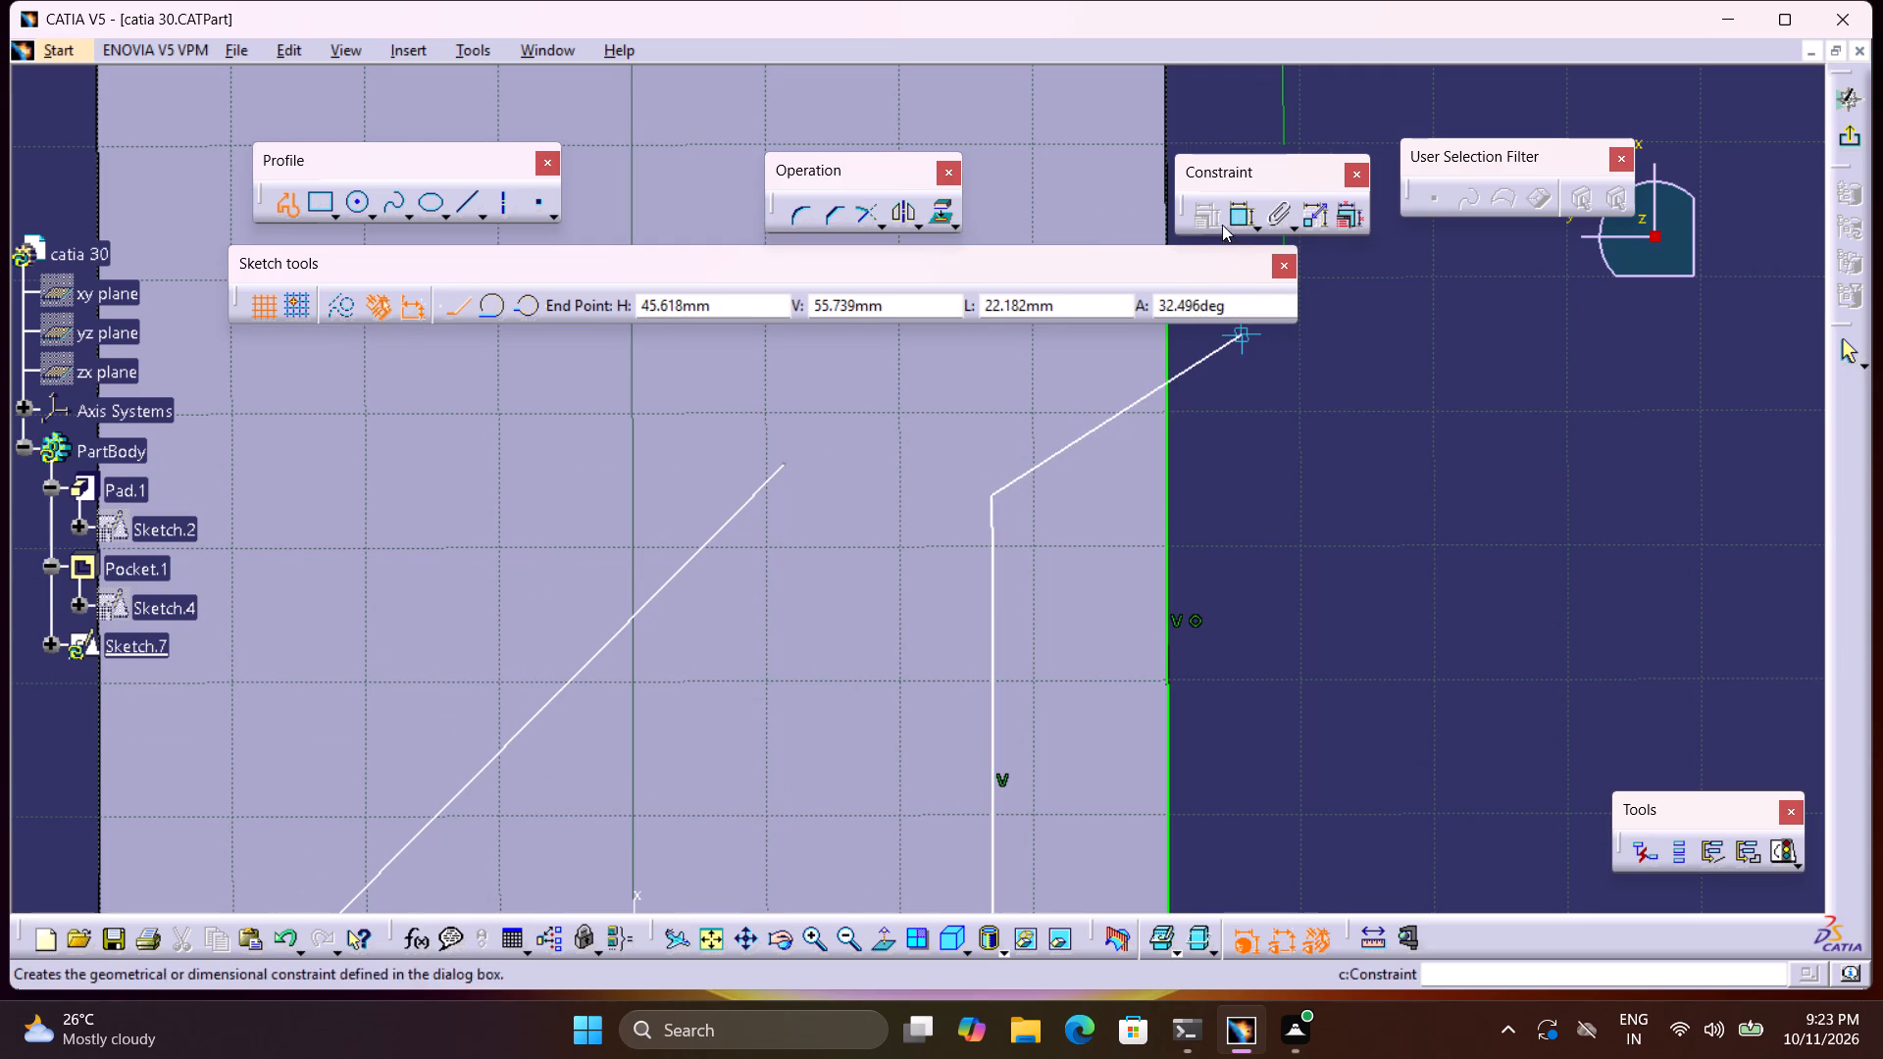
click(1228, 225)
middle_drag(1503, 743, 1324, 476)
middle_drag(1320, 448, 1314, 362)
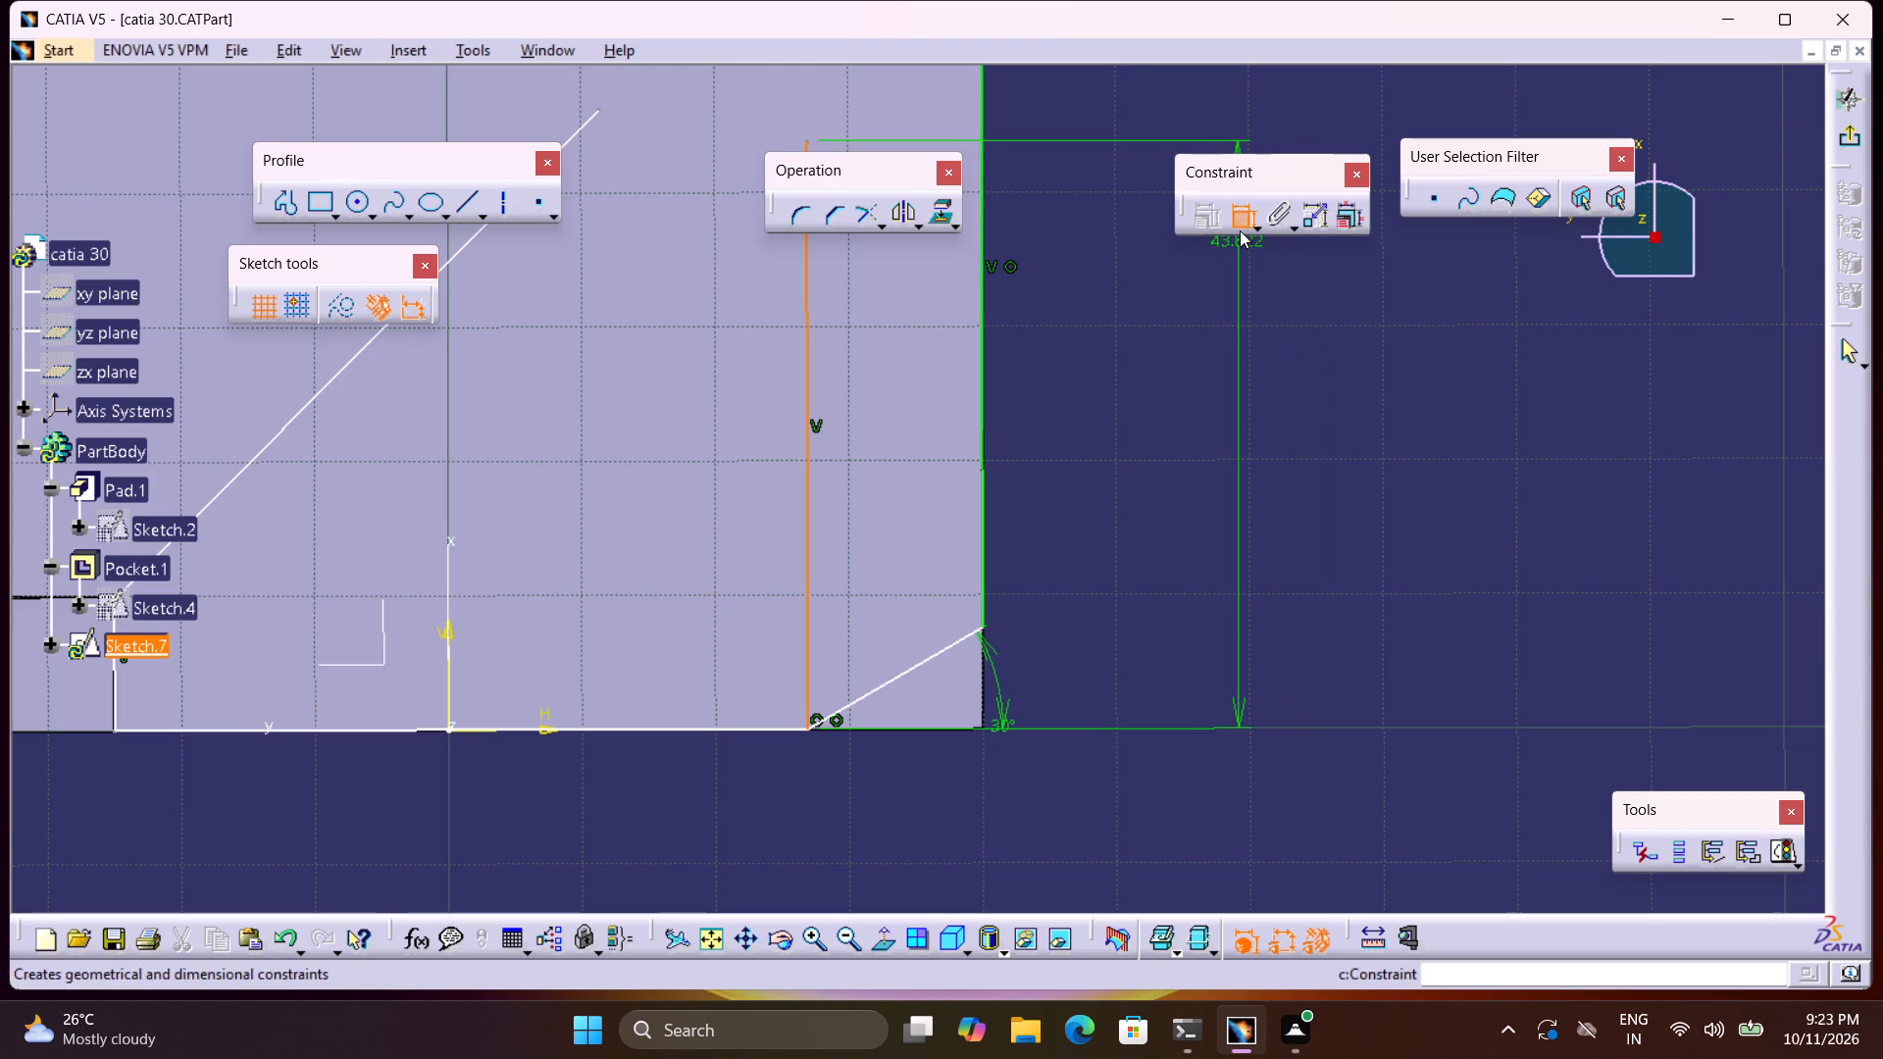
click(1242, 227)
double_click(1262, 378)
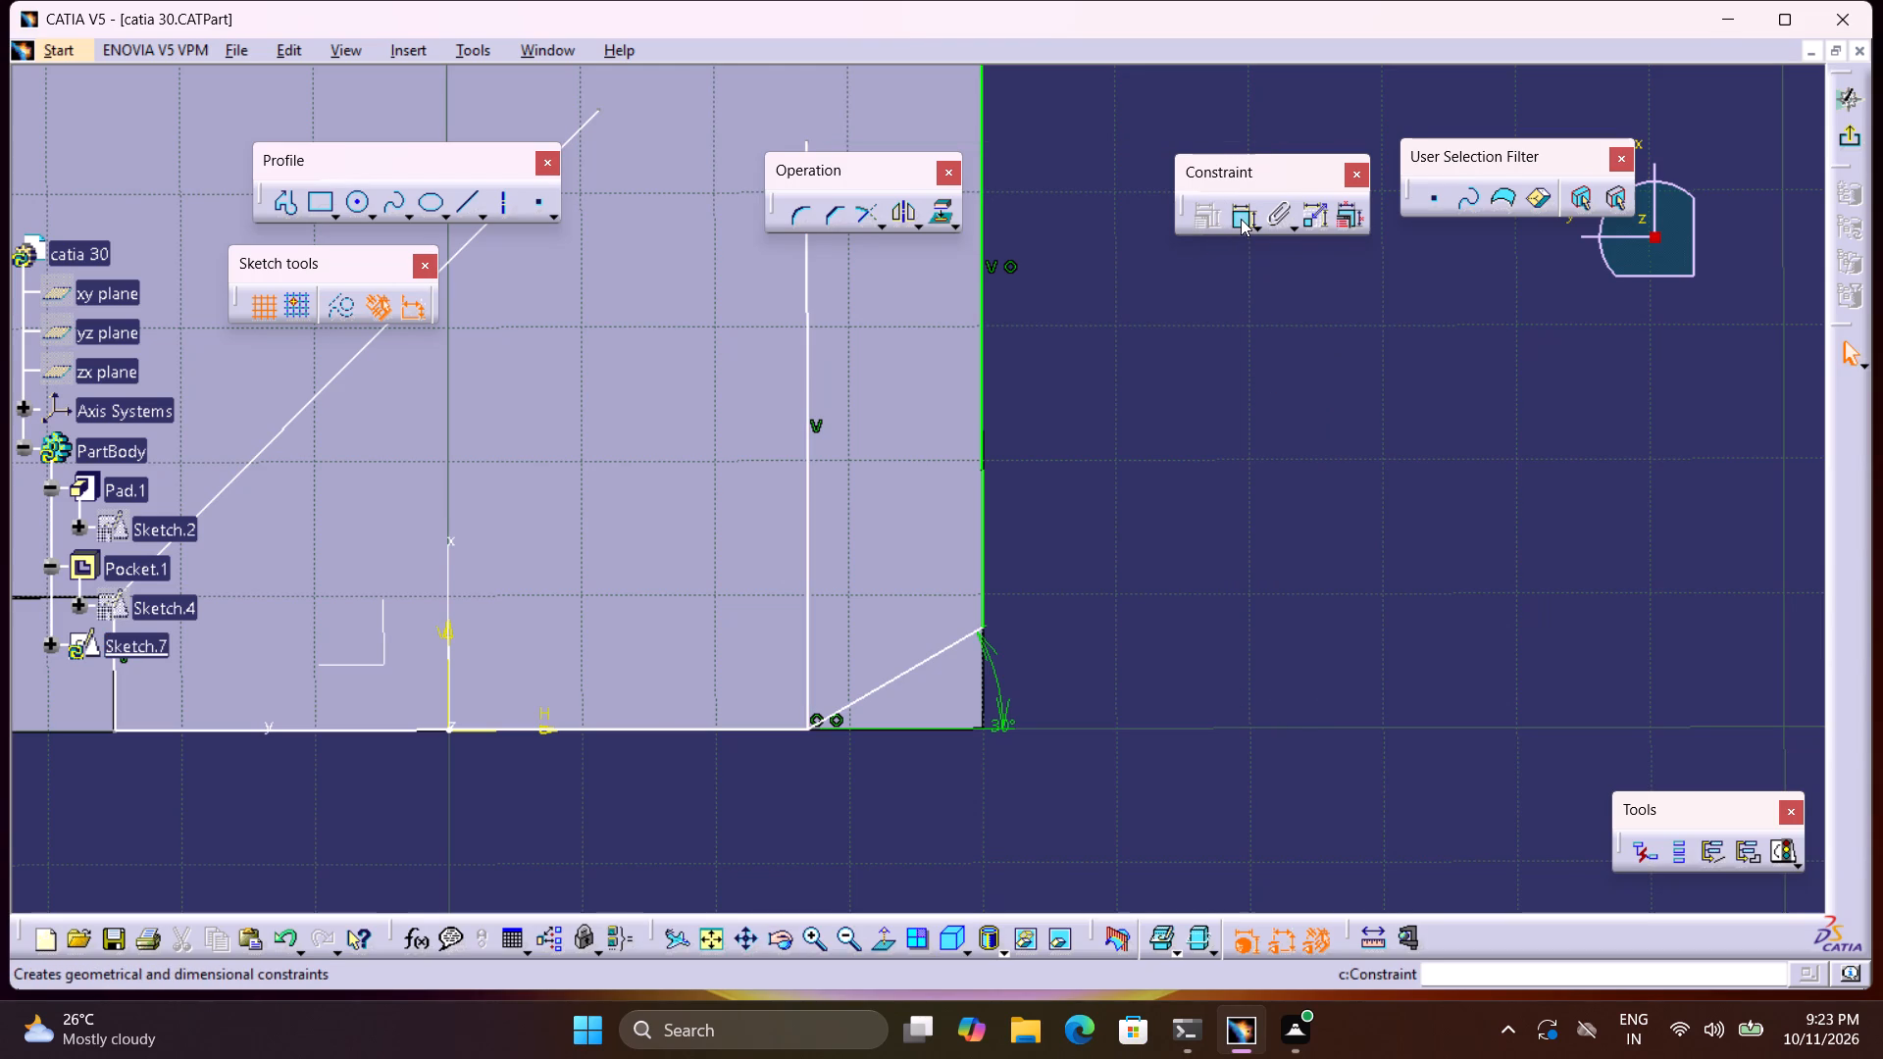
Dimension the slanted corner line's length and set it to 25 mm.
click(1242, 219)
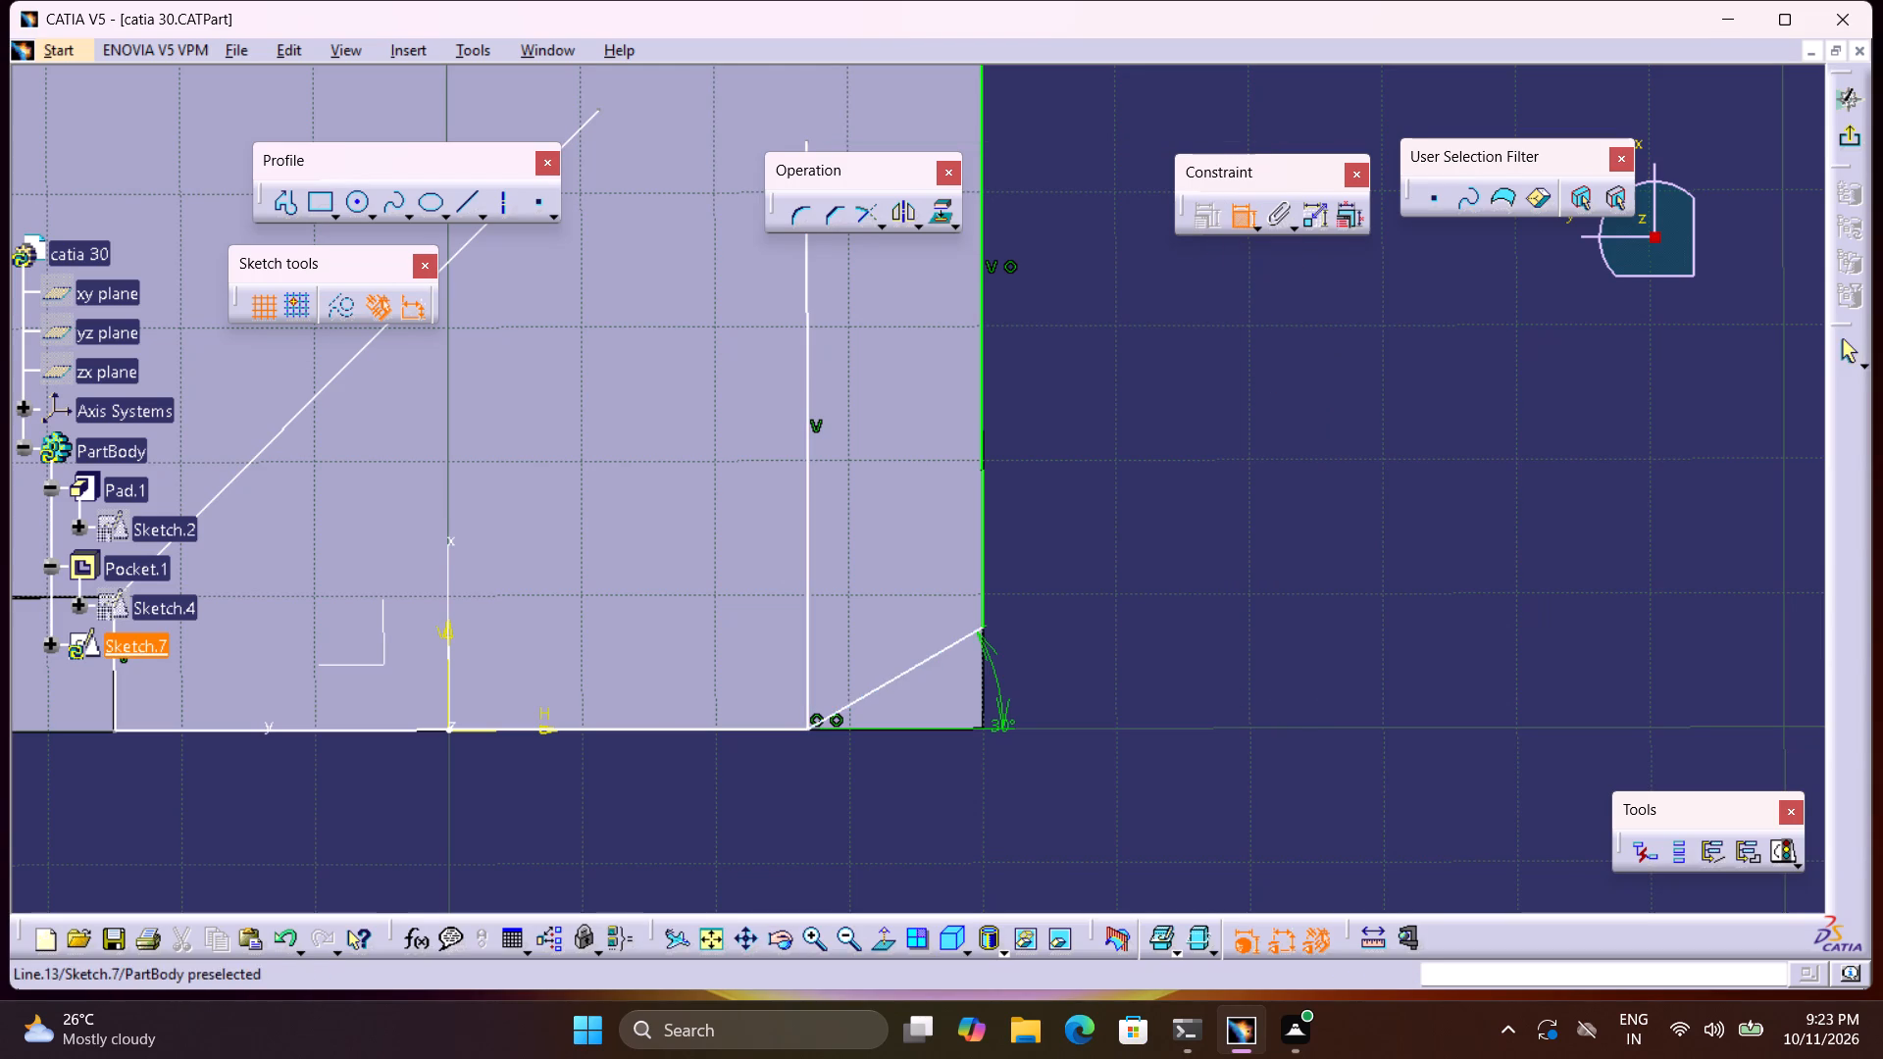
click(931, 654)
click(1045, 778)
double_click(1050, 780)
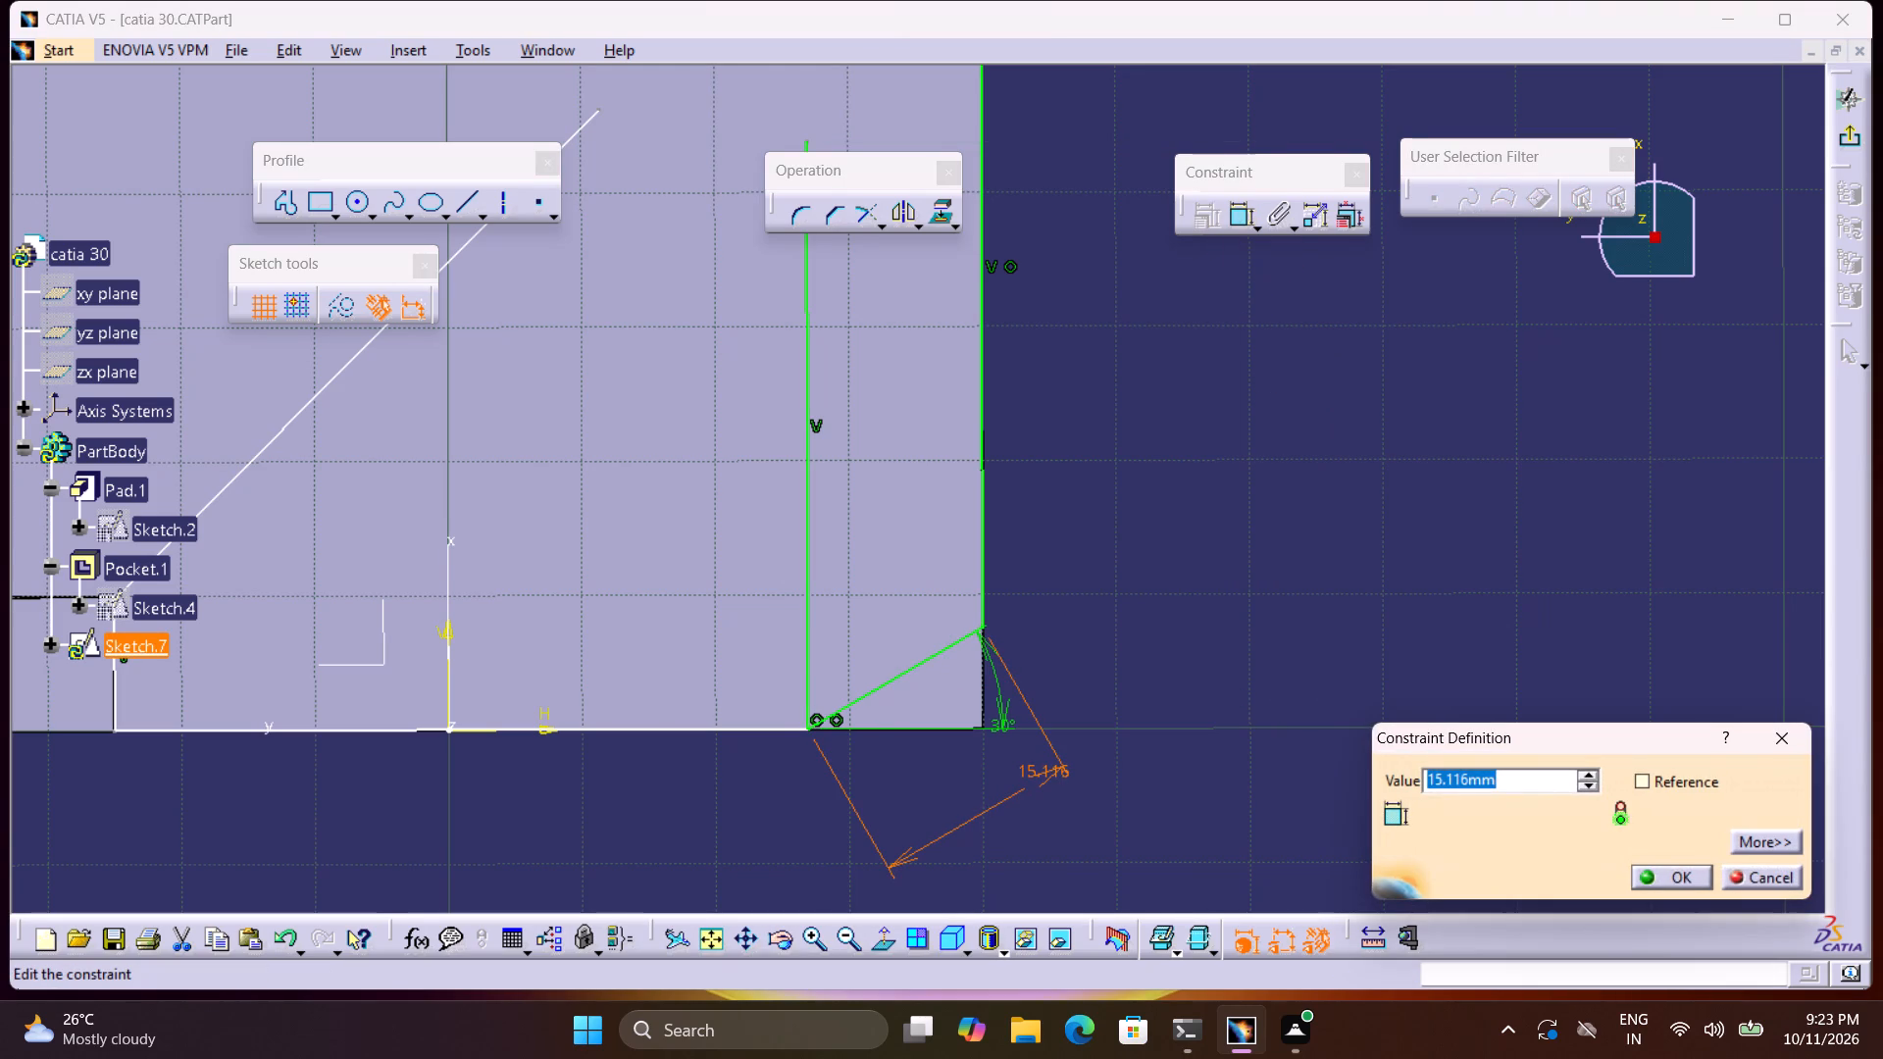
key(2)
key(5)
key(Return)
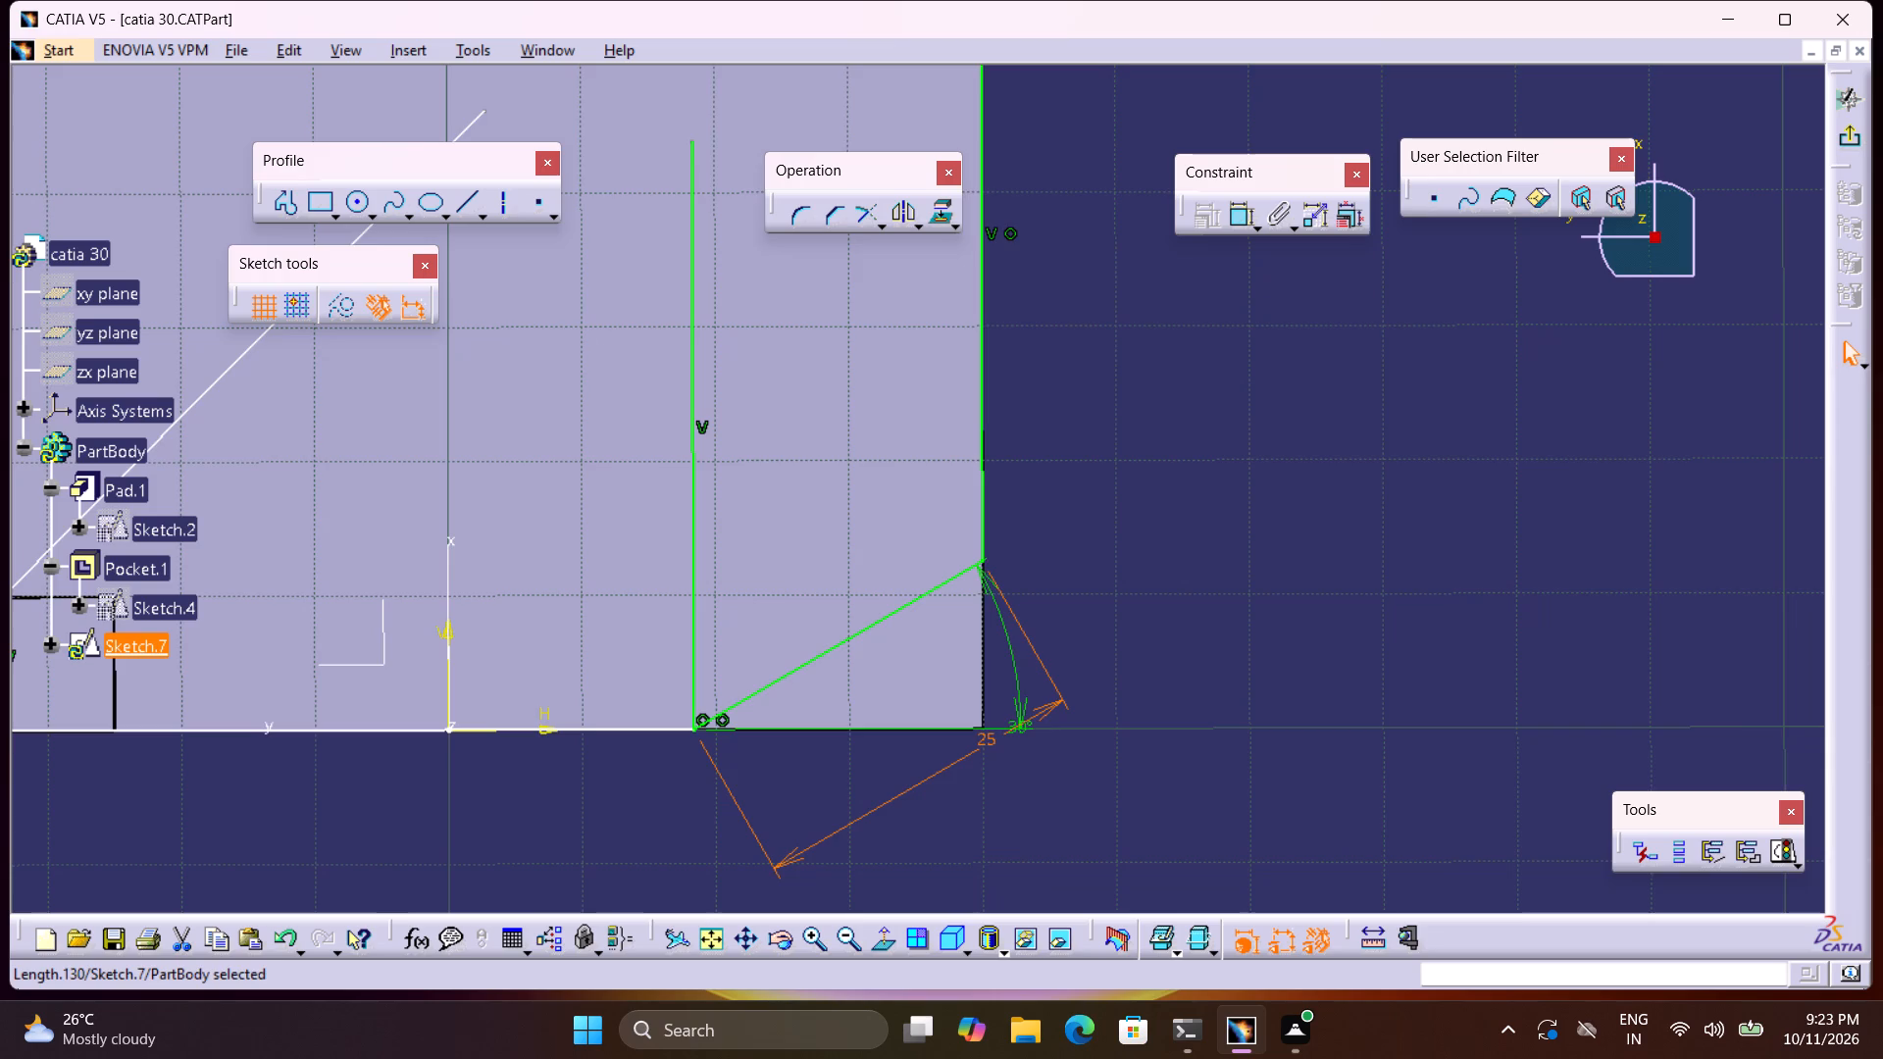
Reposition the slanted corner line's 25 mm dimension farther outside the base's corner.
middle_drag(1125, 546, 1280, 773)
drag(1277, 679, 1282, 687)
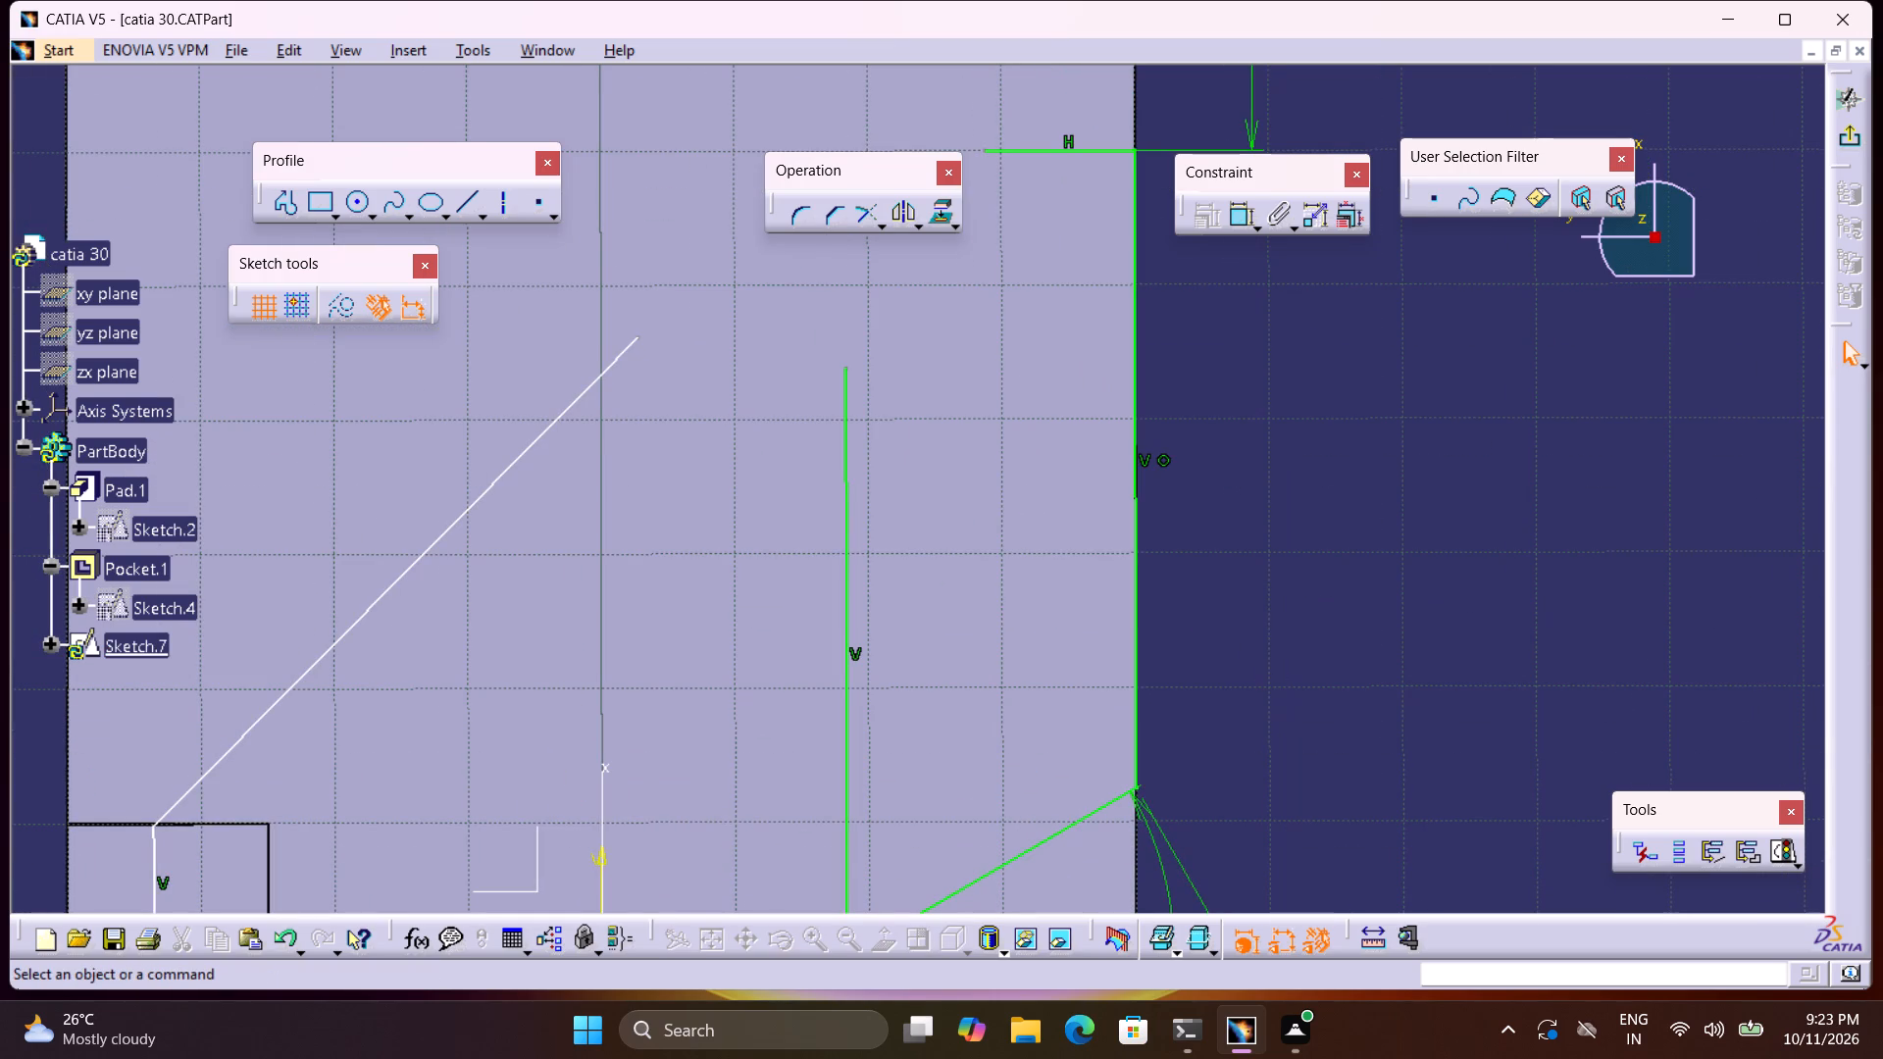
middle_drag(1266, 694, 1184, 422)
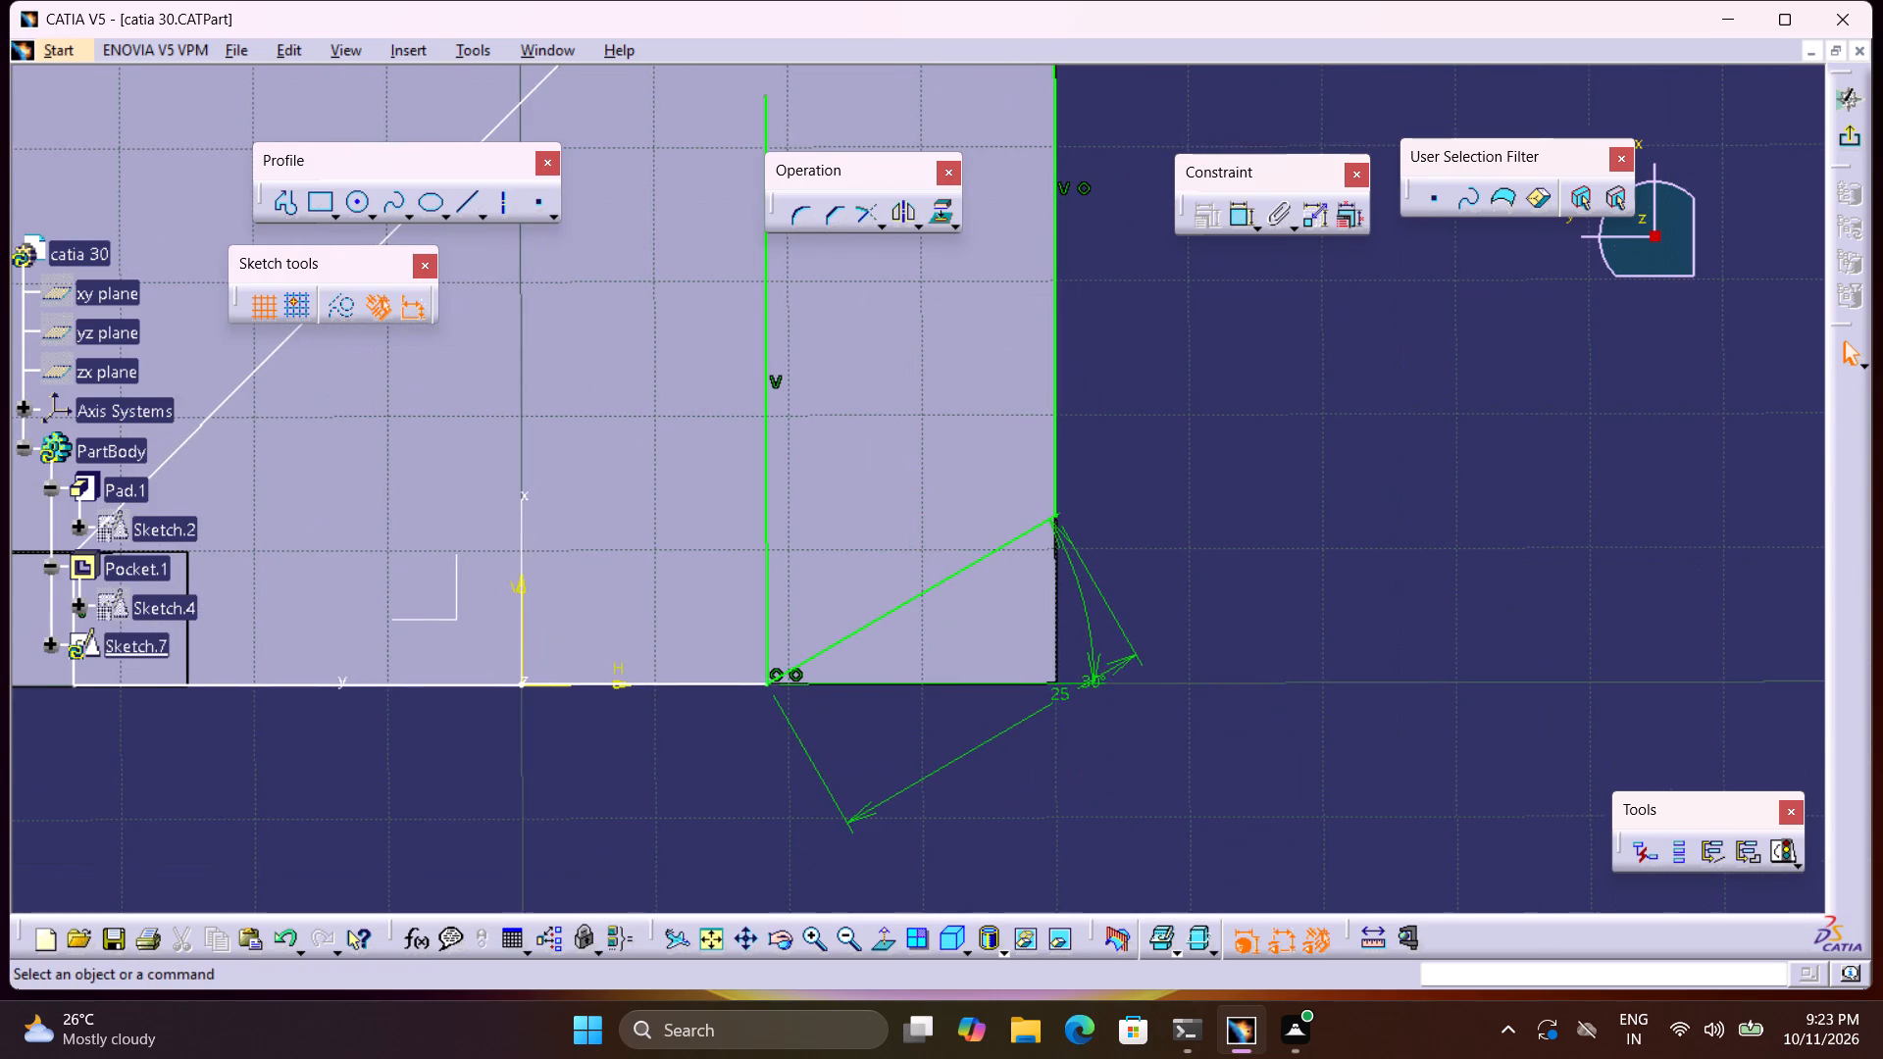
drag(1065, 691, 1091, 735)
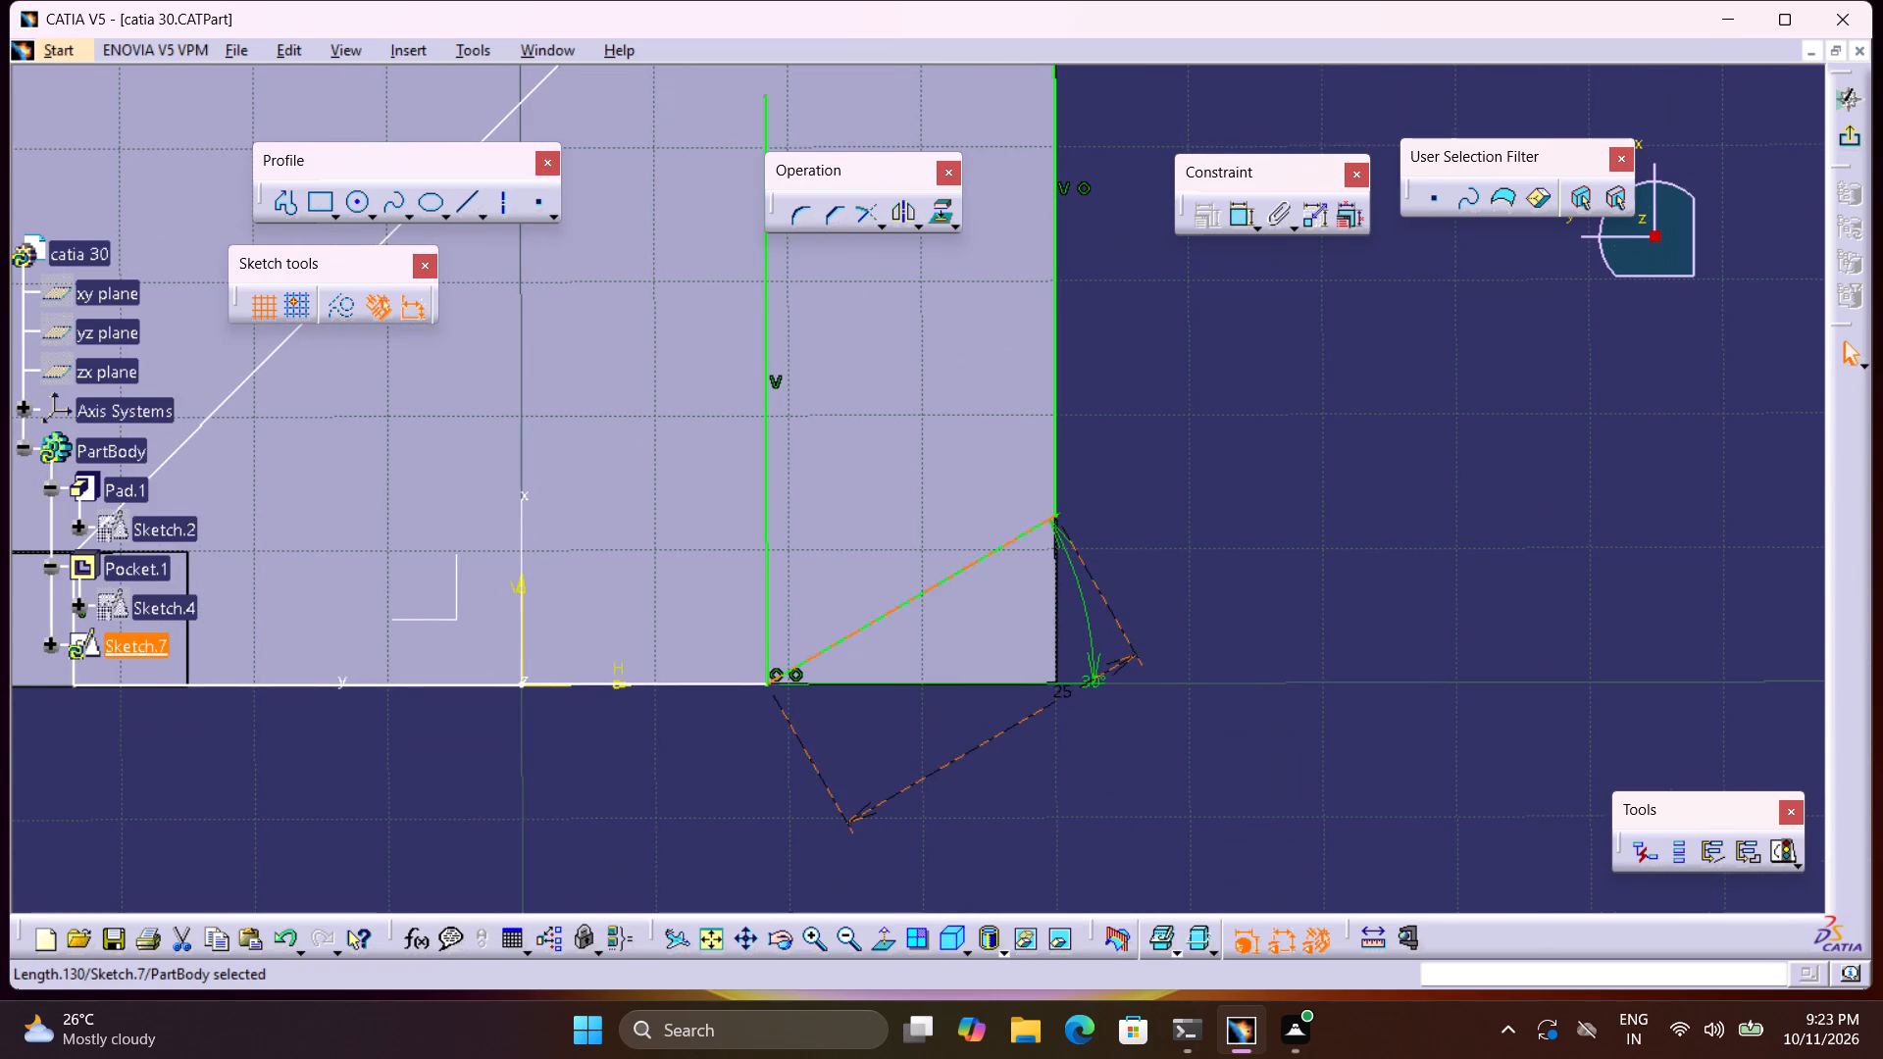
drag(1028, 711, 1073, 779)
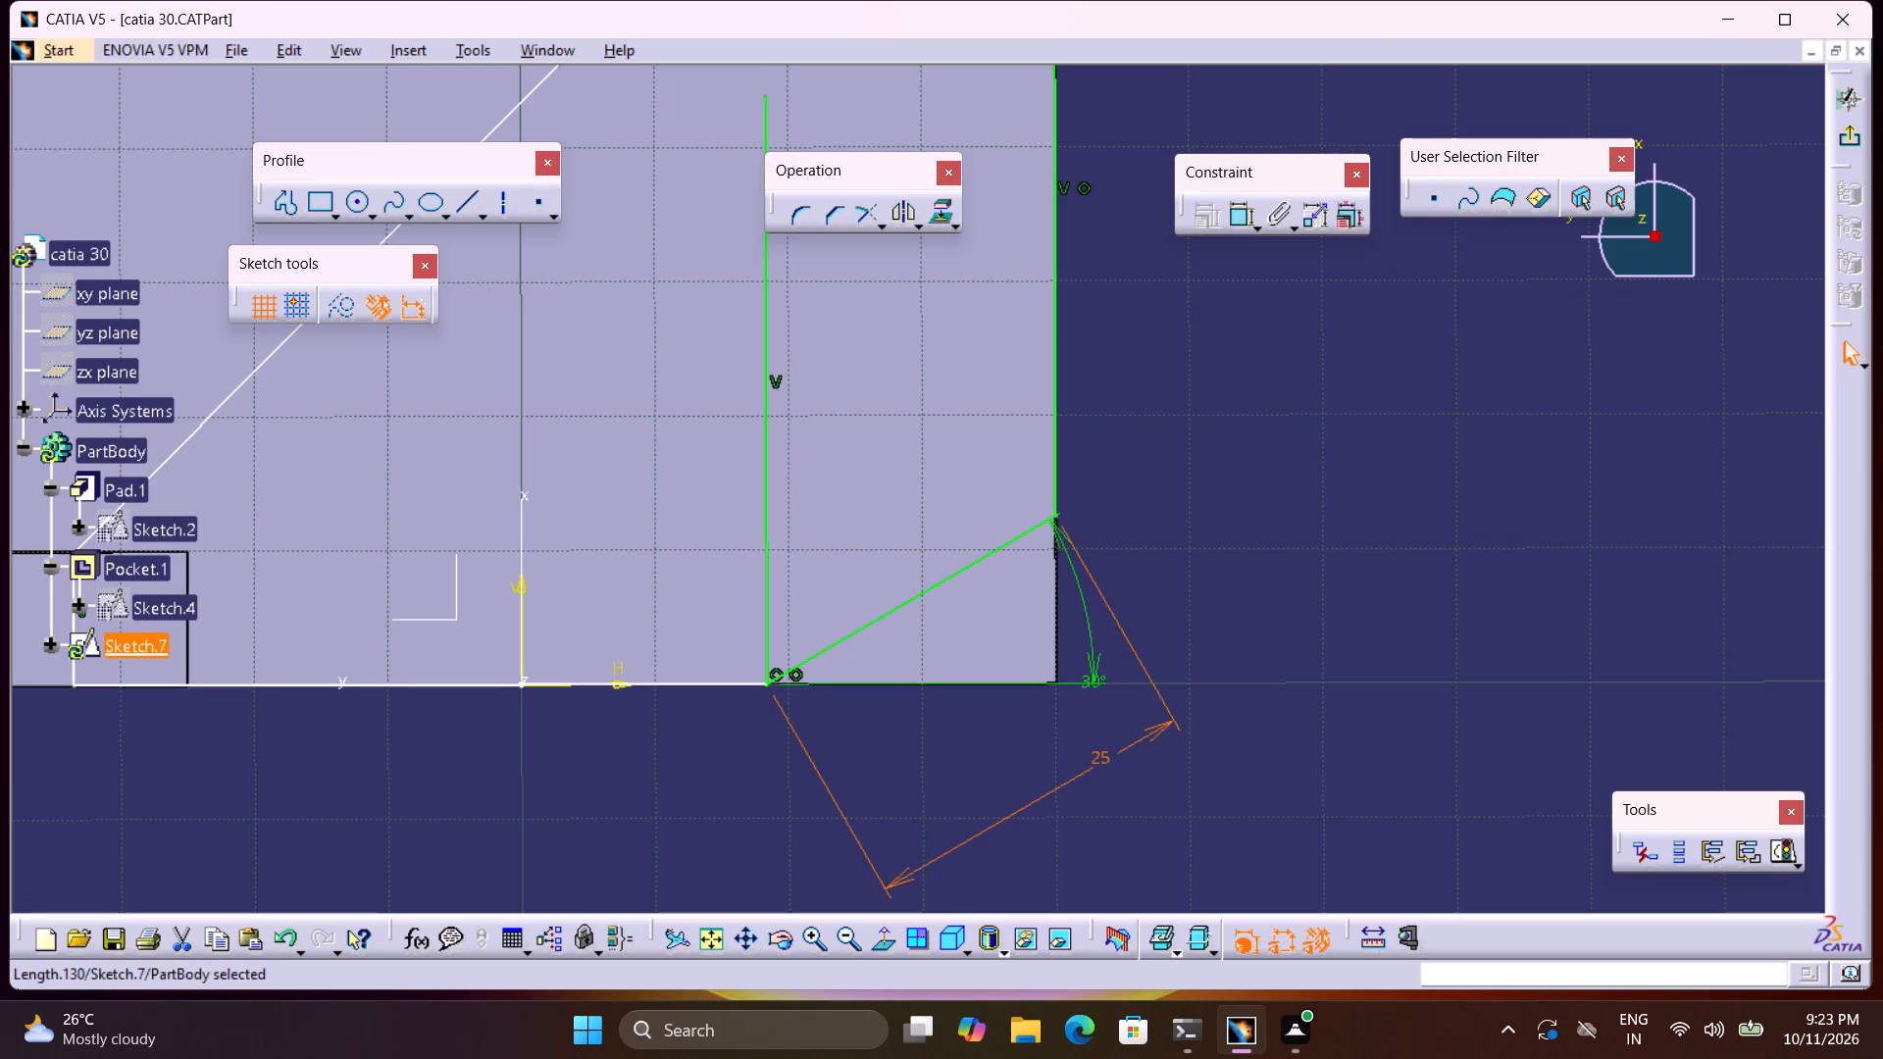
Delete the 25 mm length dimension from the slanted corner line.
key(Delete)
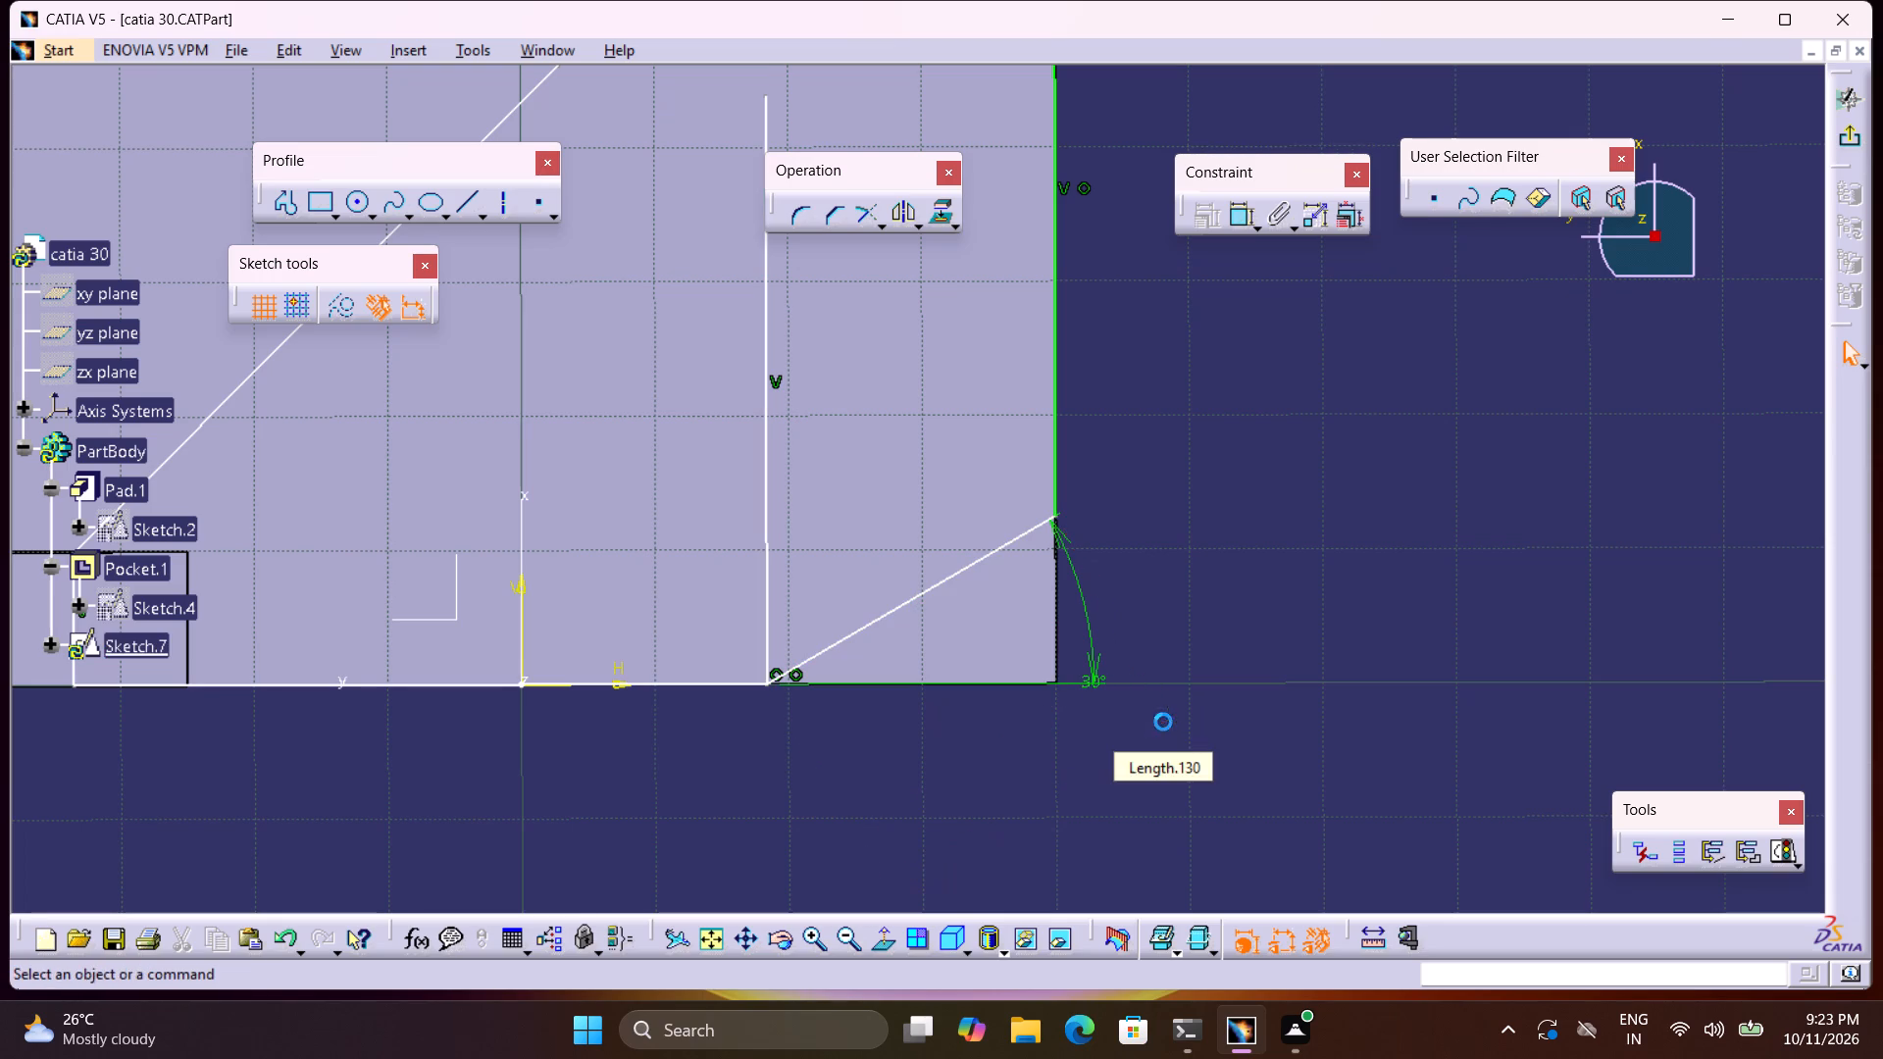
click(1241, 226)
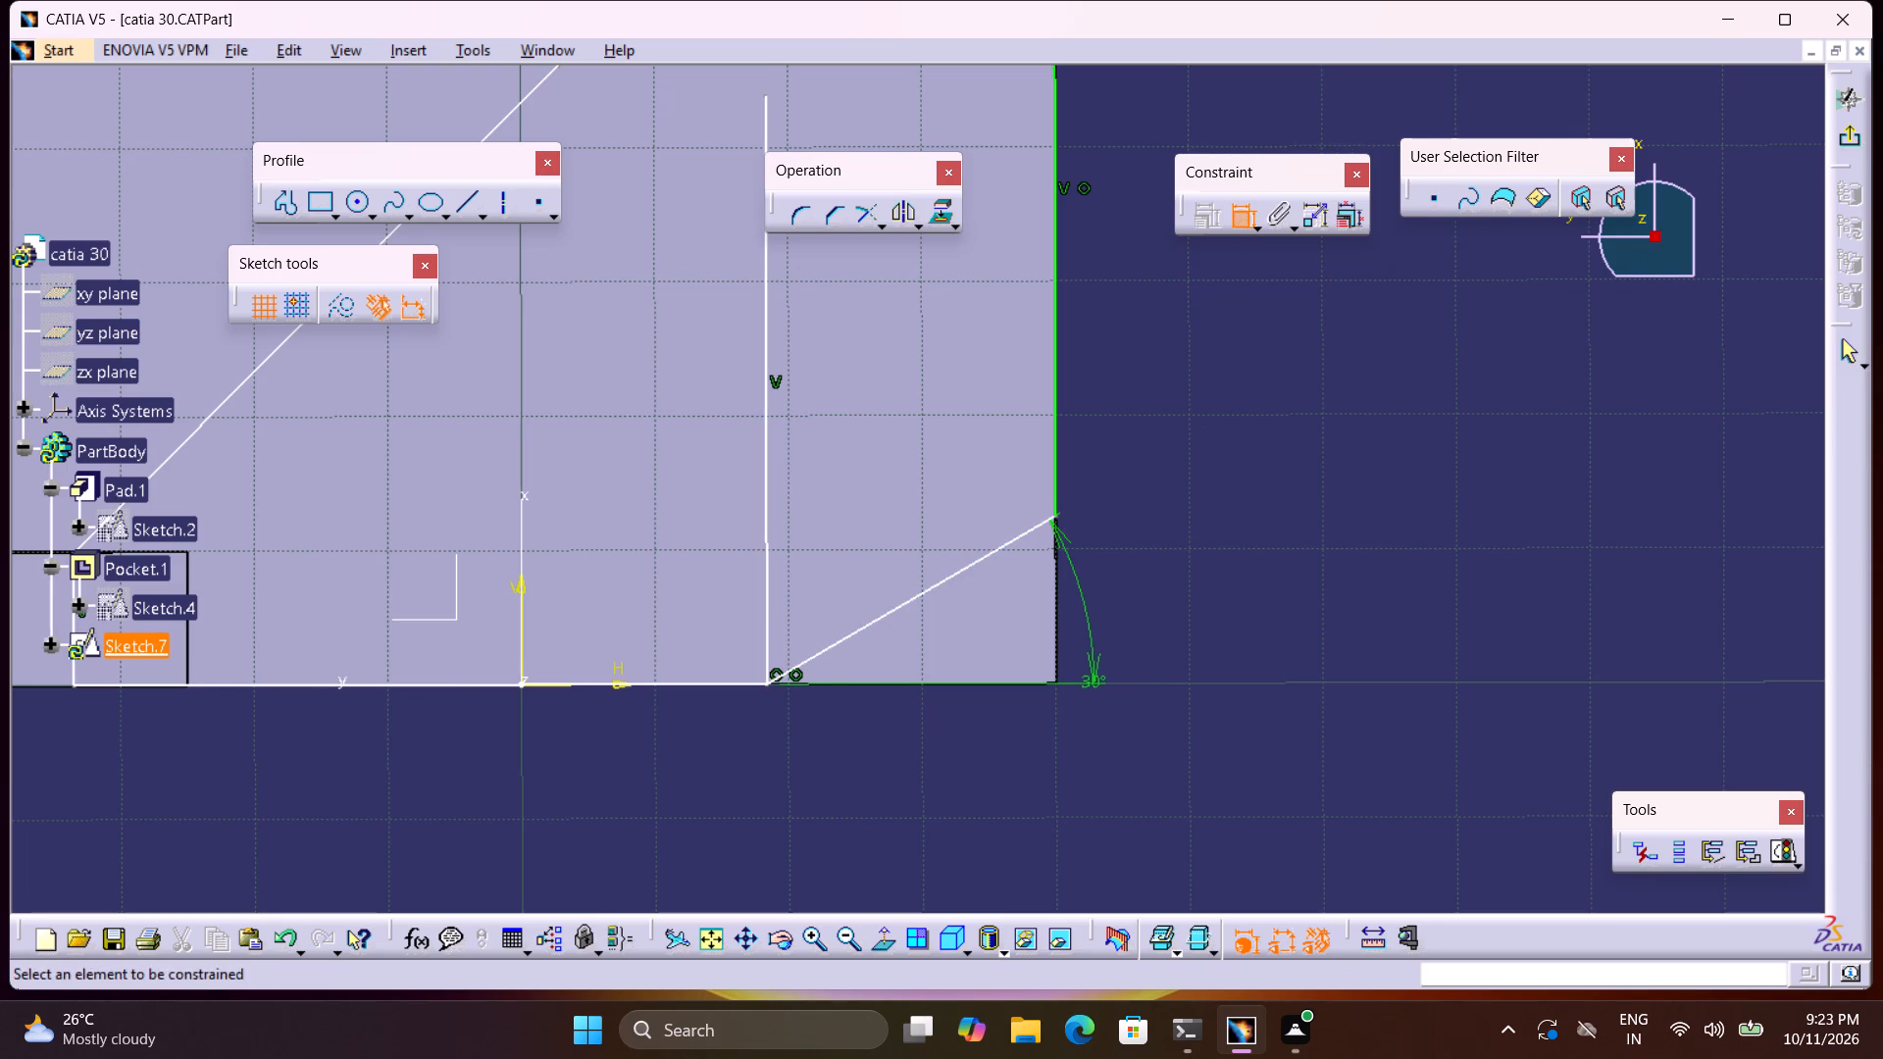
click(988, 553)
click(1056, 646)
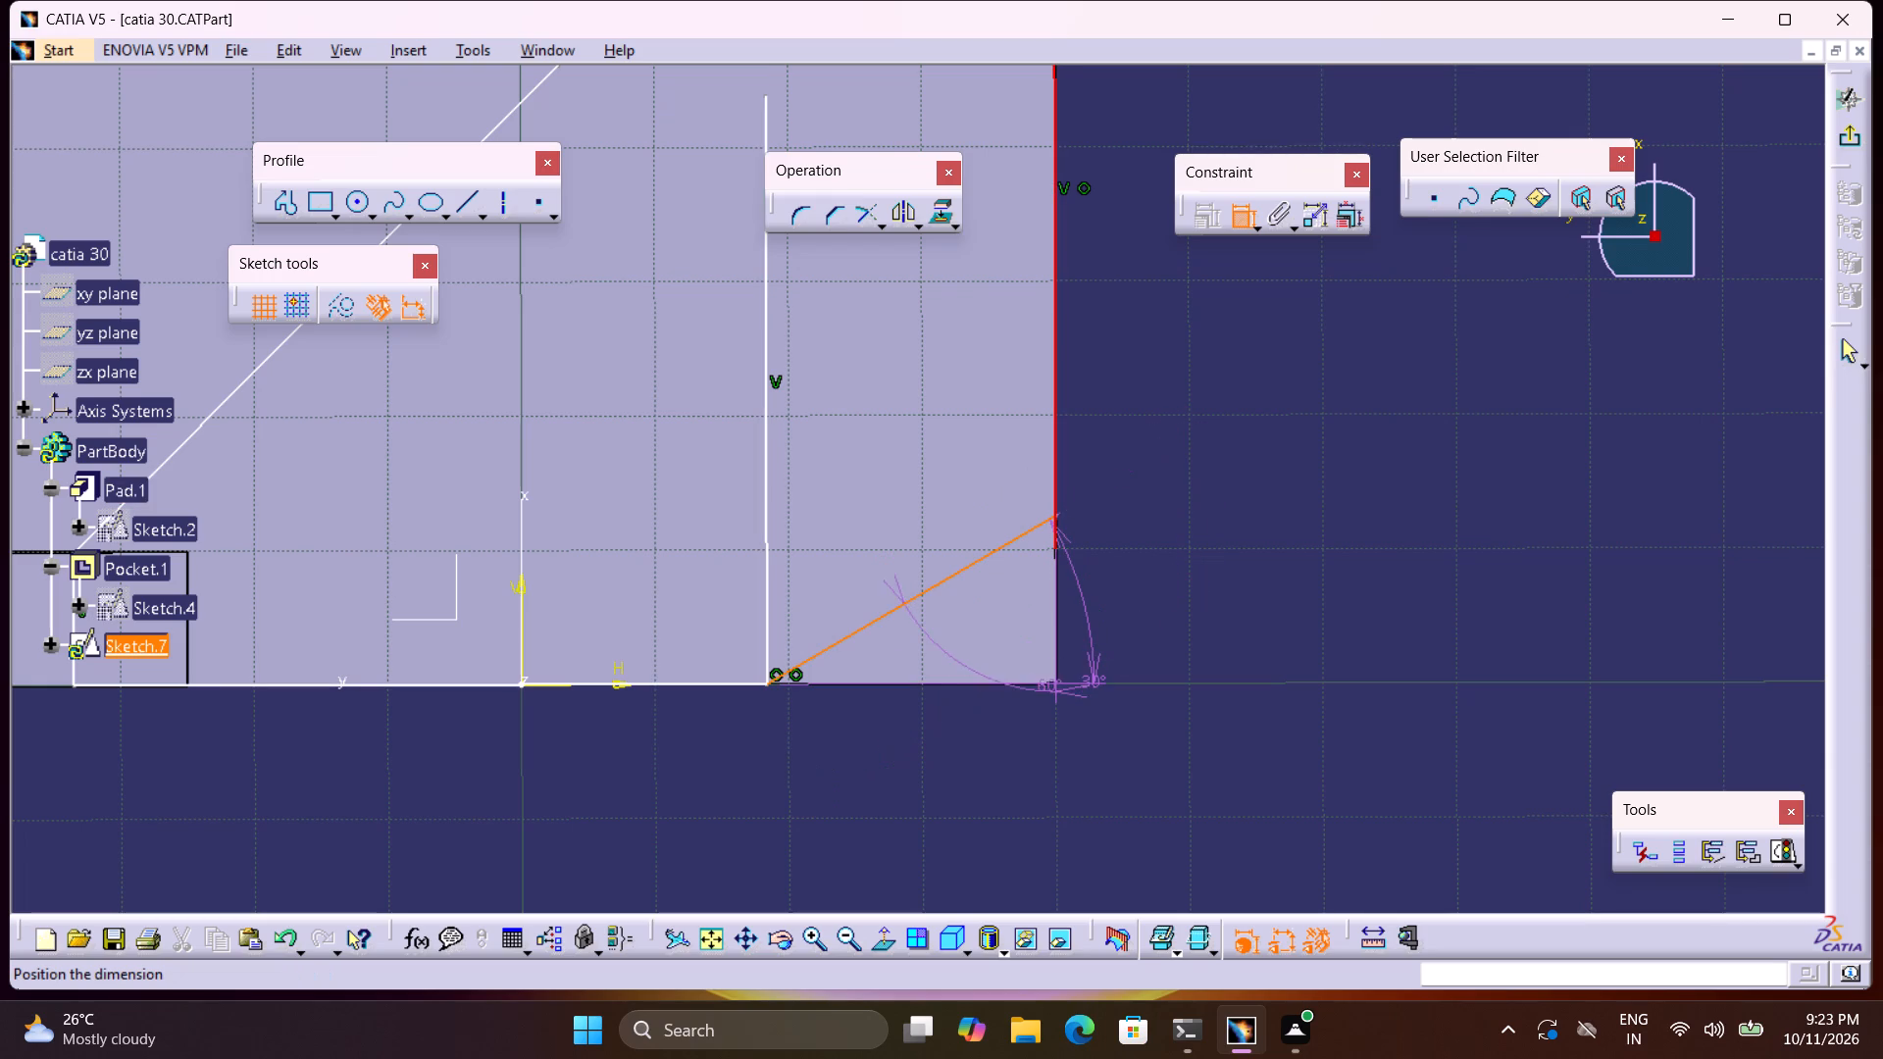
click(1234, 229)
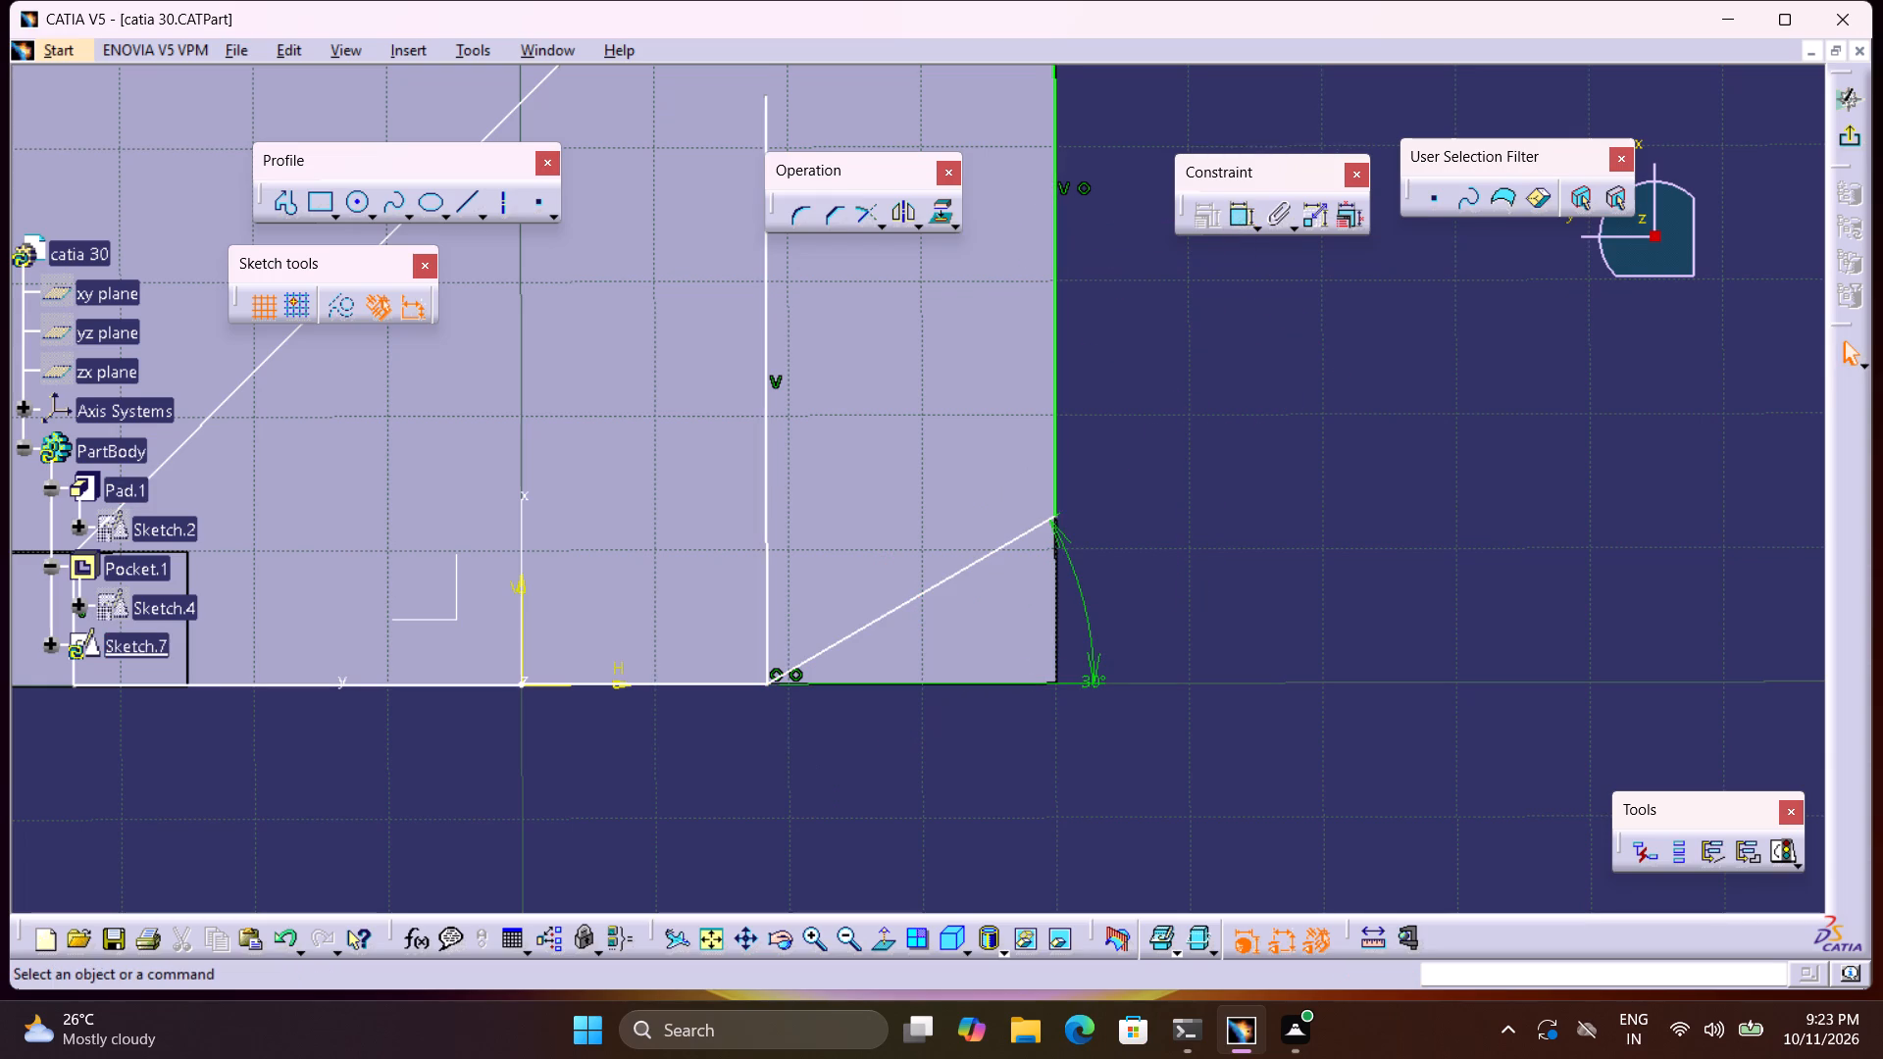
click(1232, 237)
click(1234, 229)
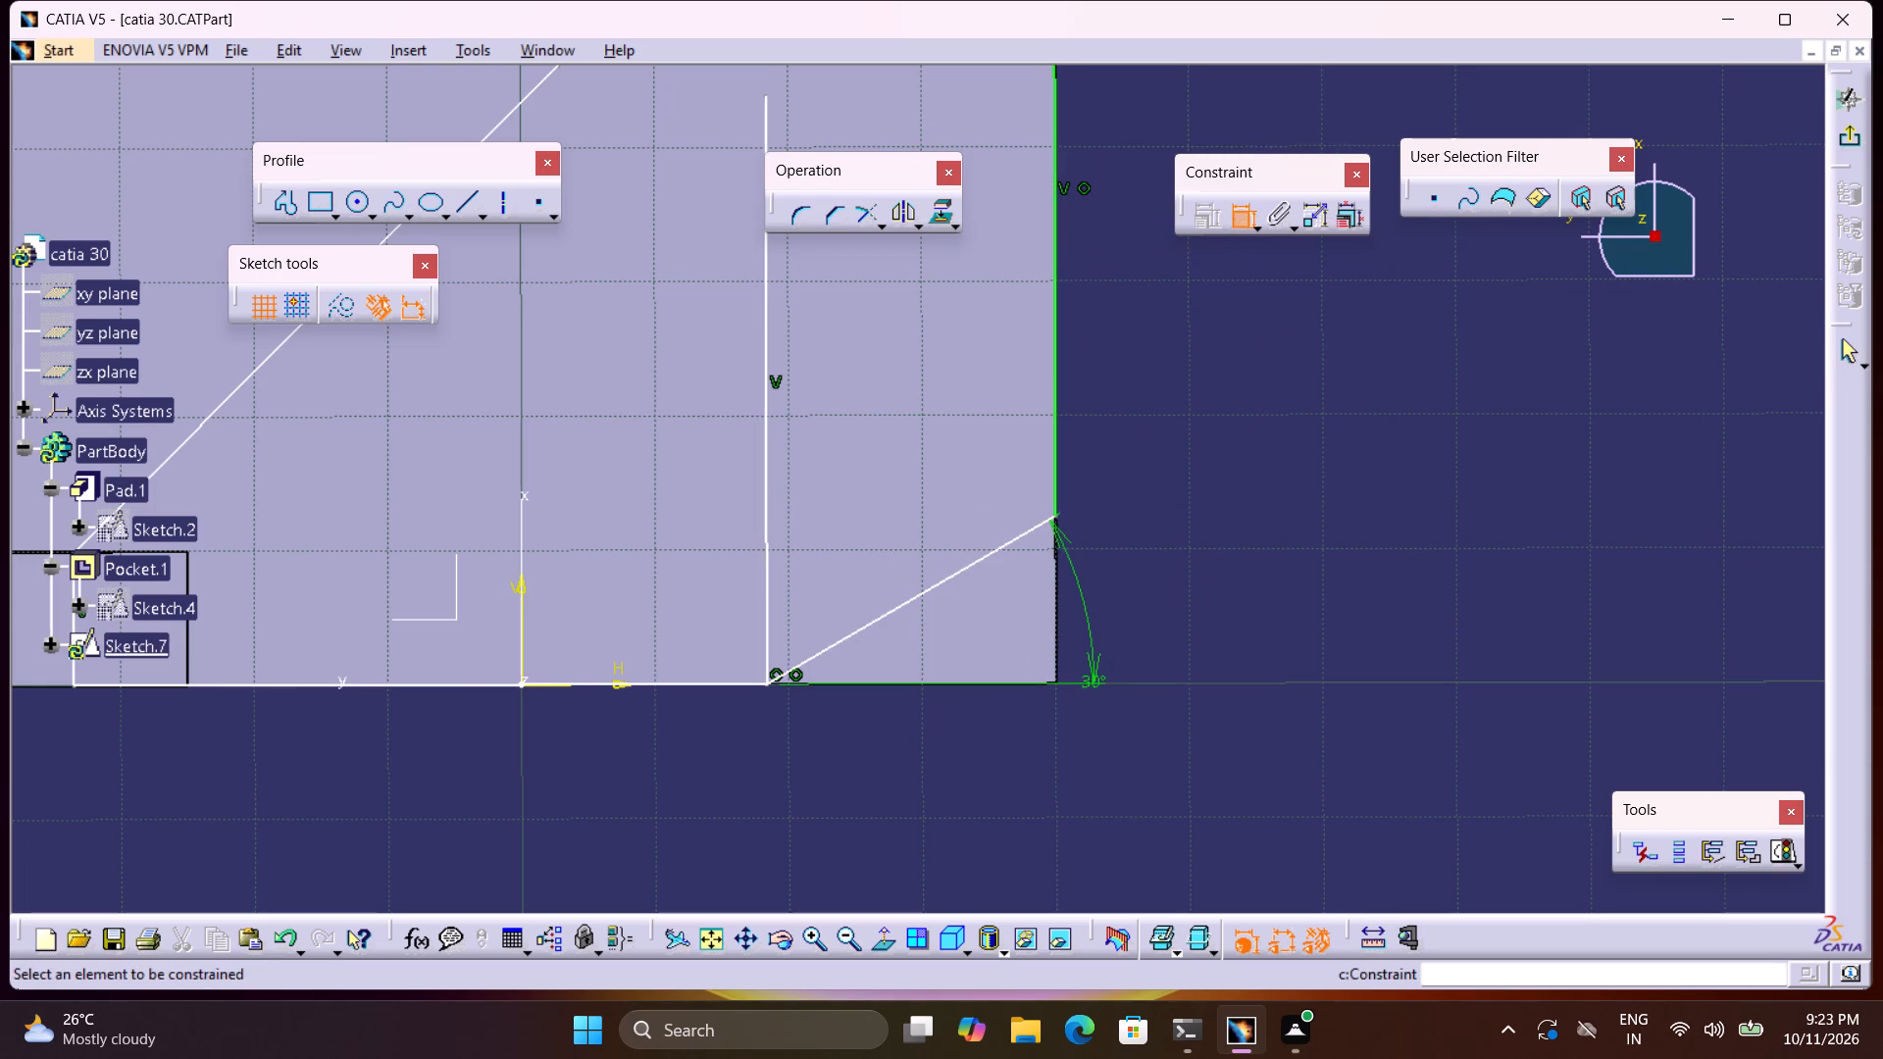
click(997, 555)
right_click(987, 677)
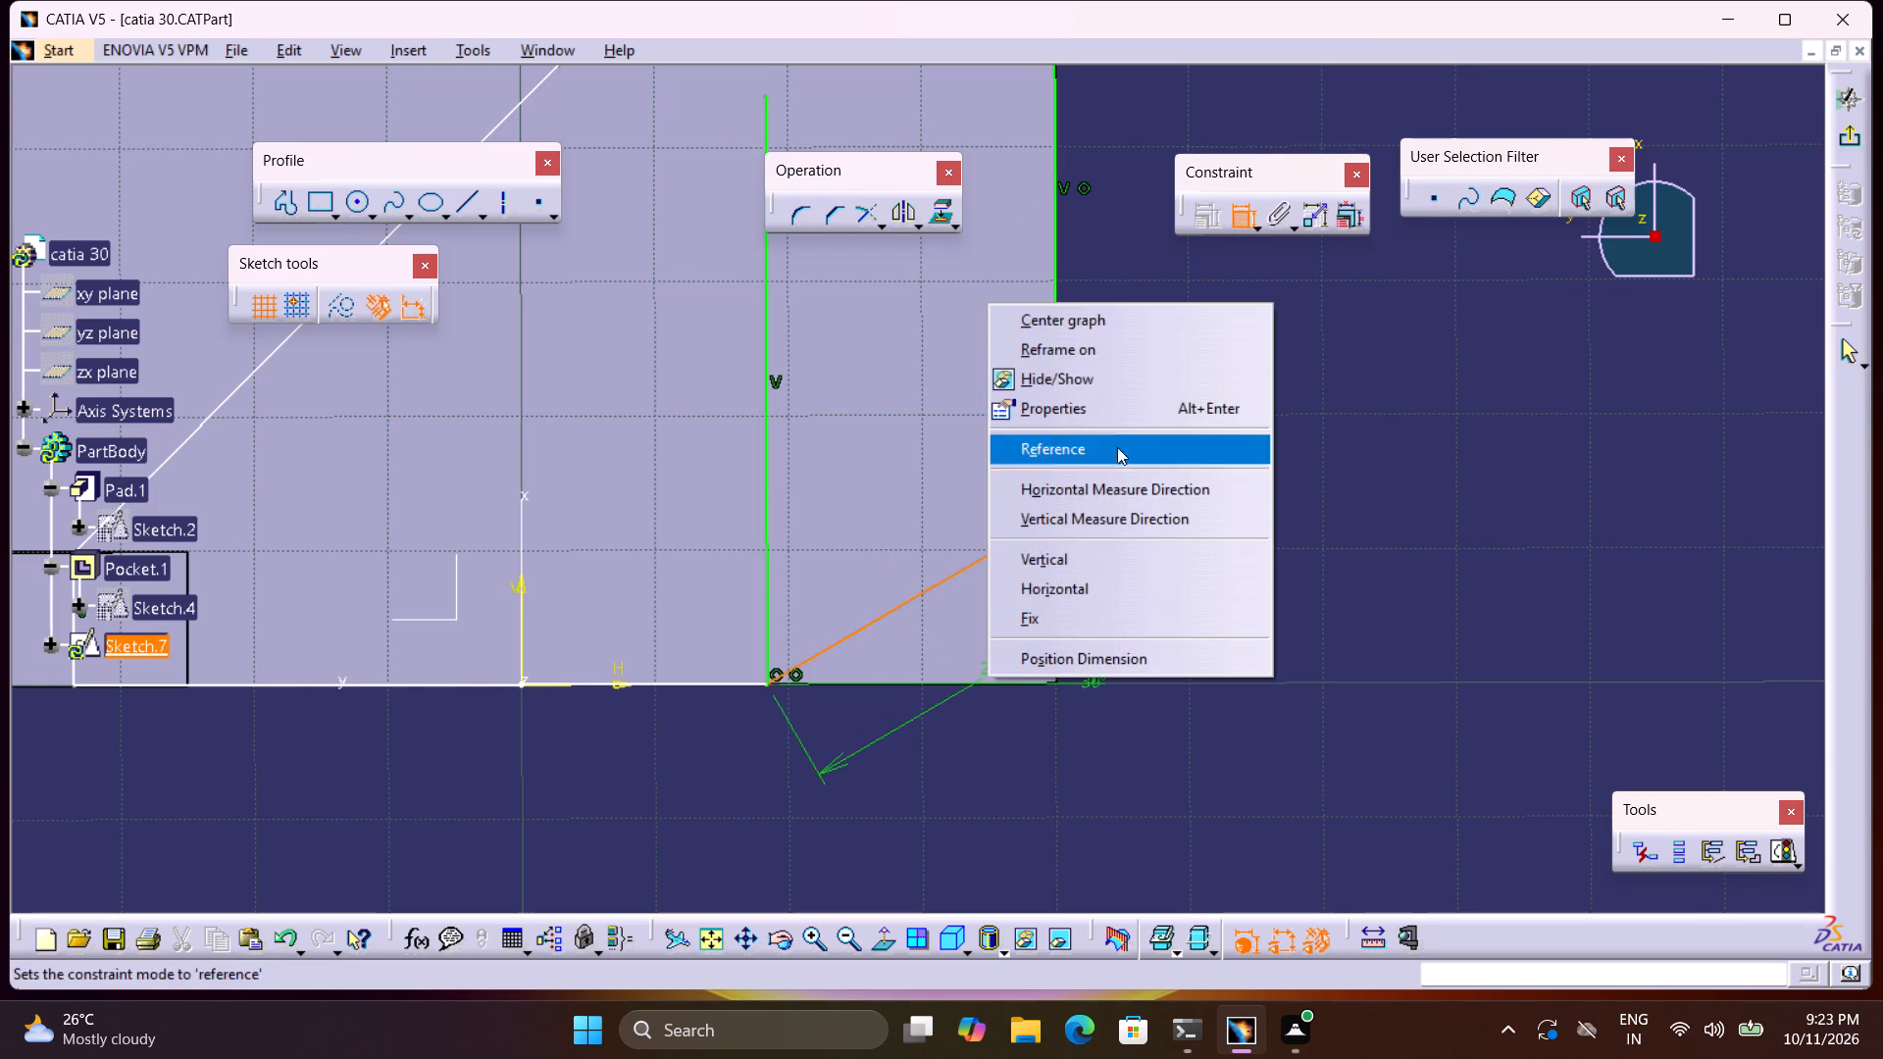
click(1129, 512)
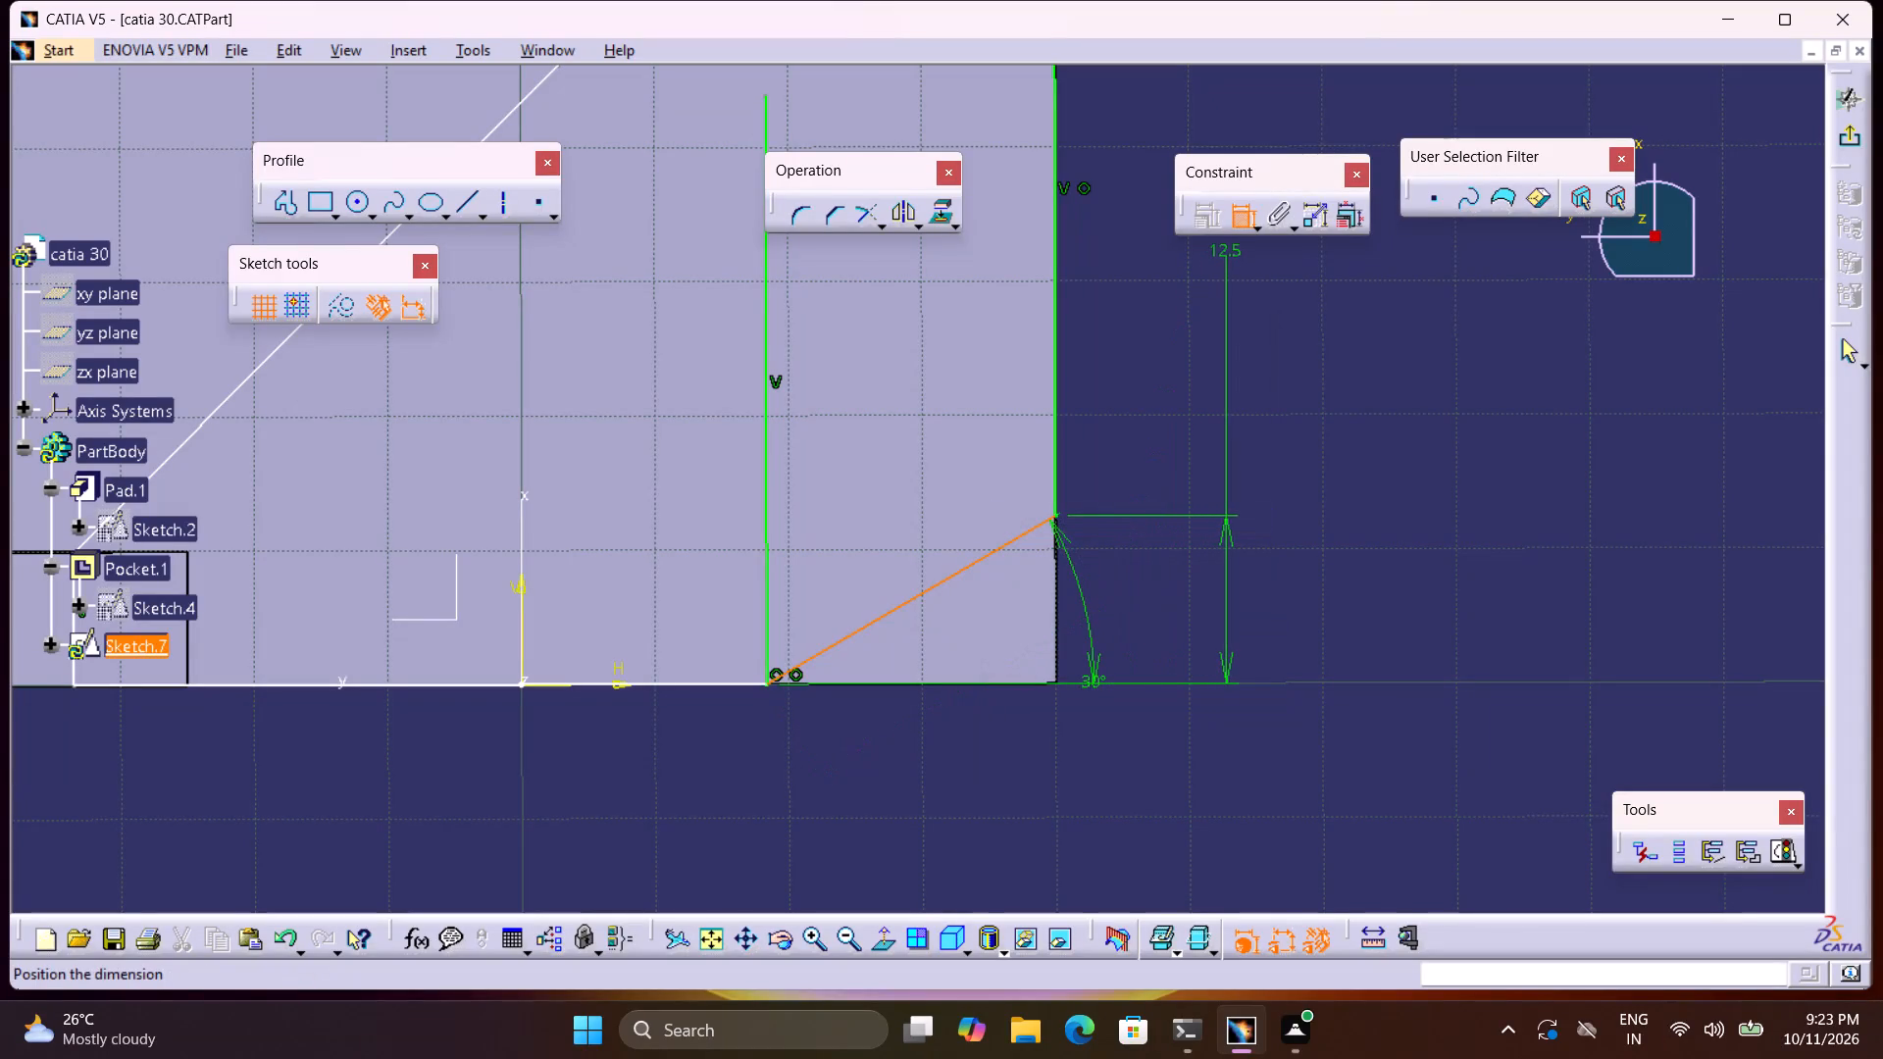
Dimension the slanted corner line's horizontal extent below the base and set it to 25 mm.
double_click(1231, 216)
click(1032, 525)
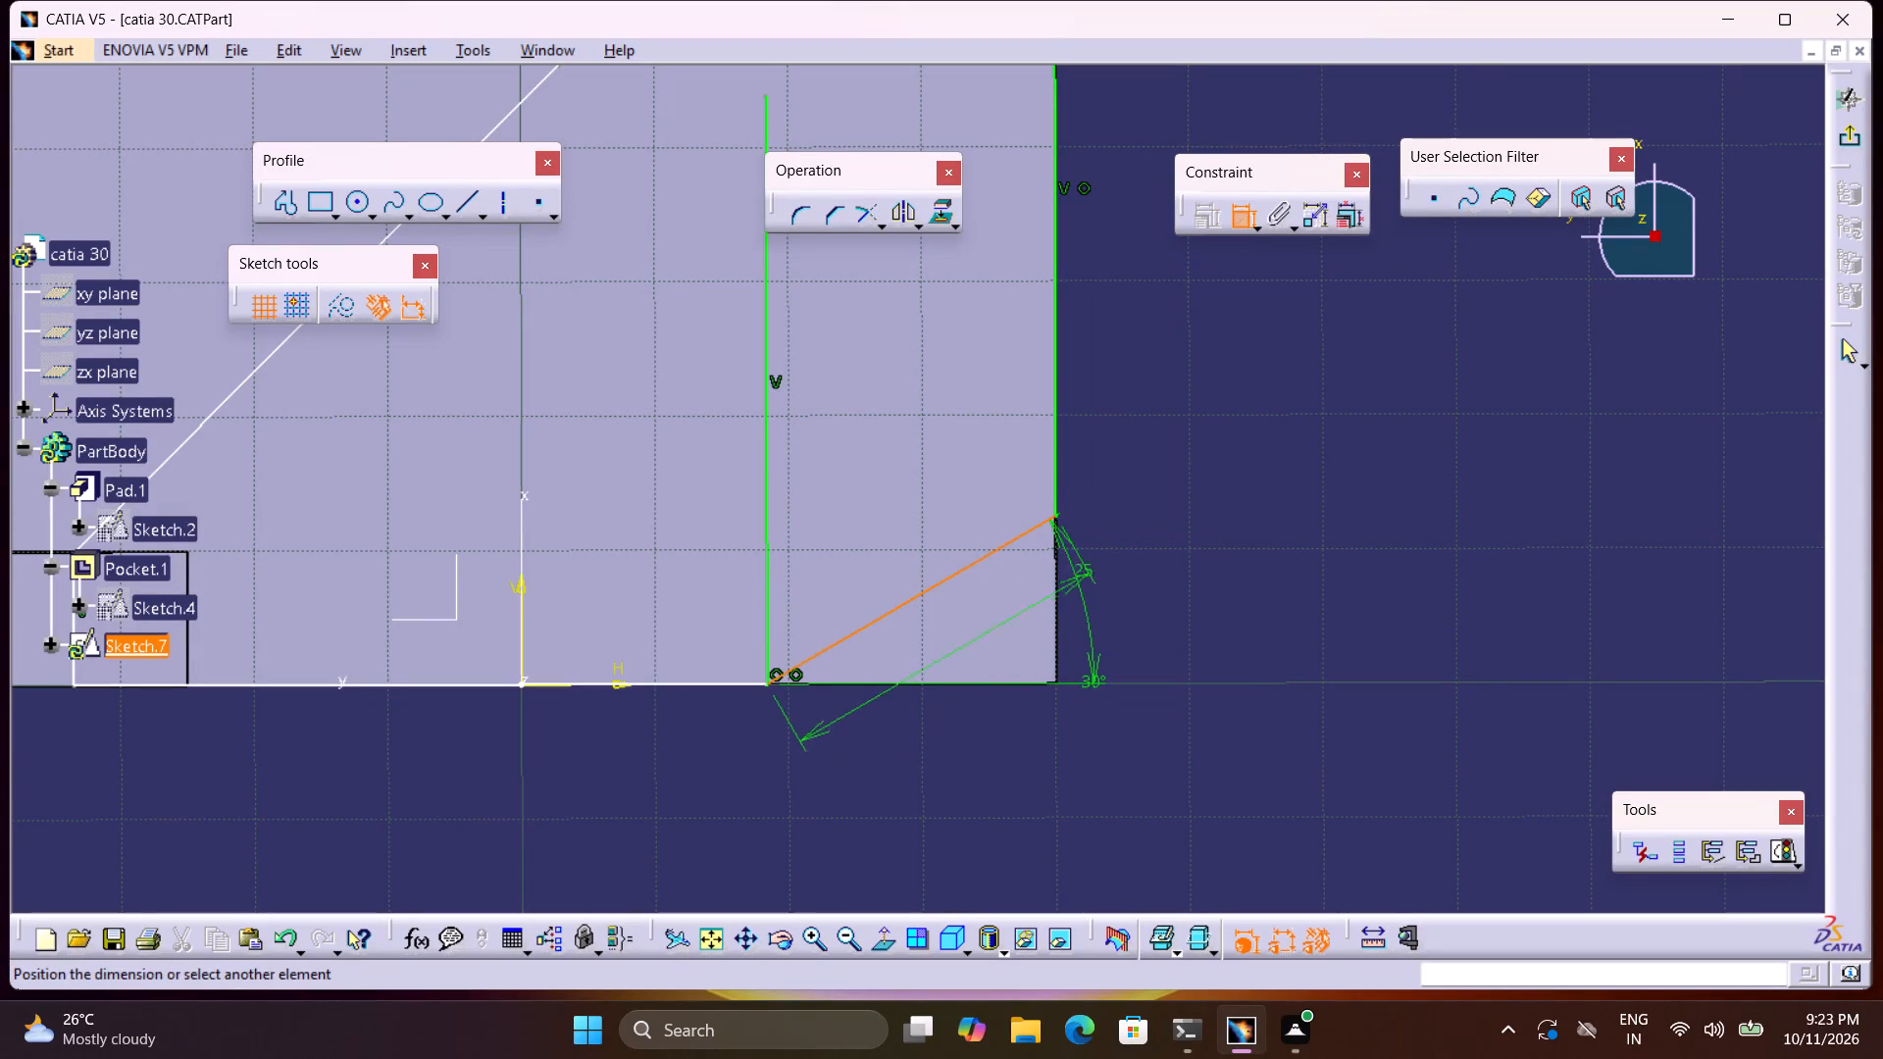
right_click(1198, 508)
click(1260, 577)
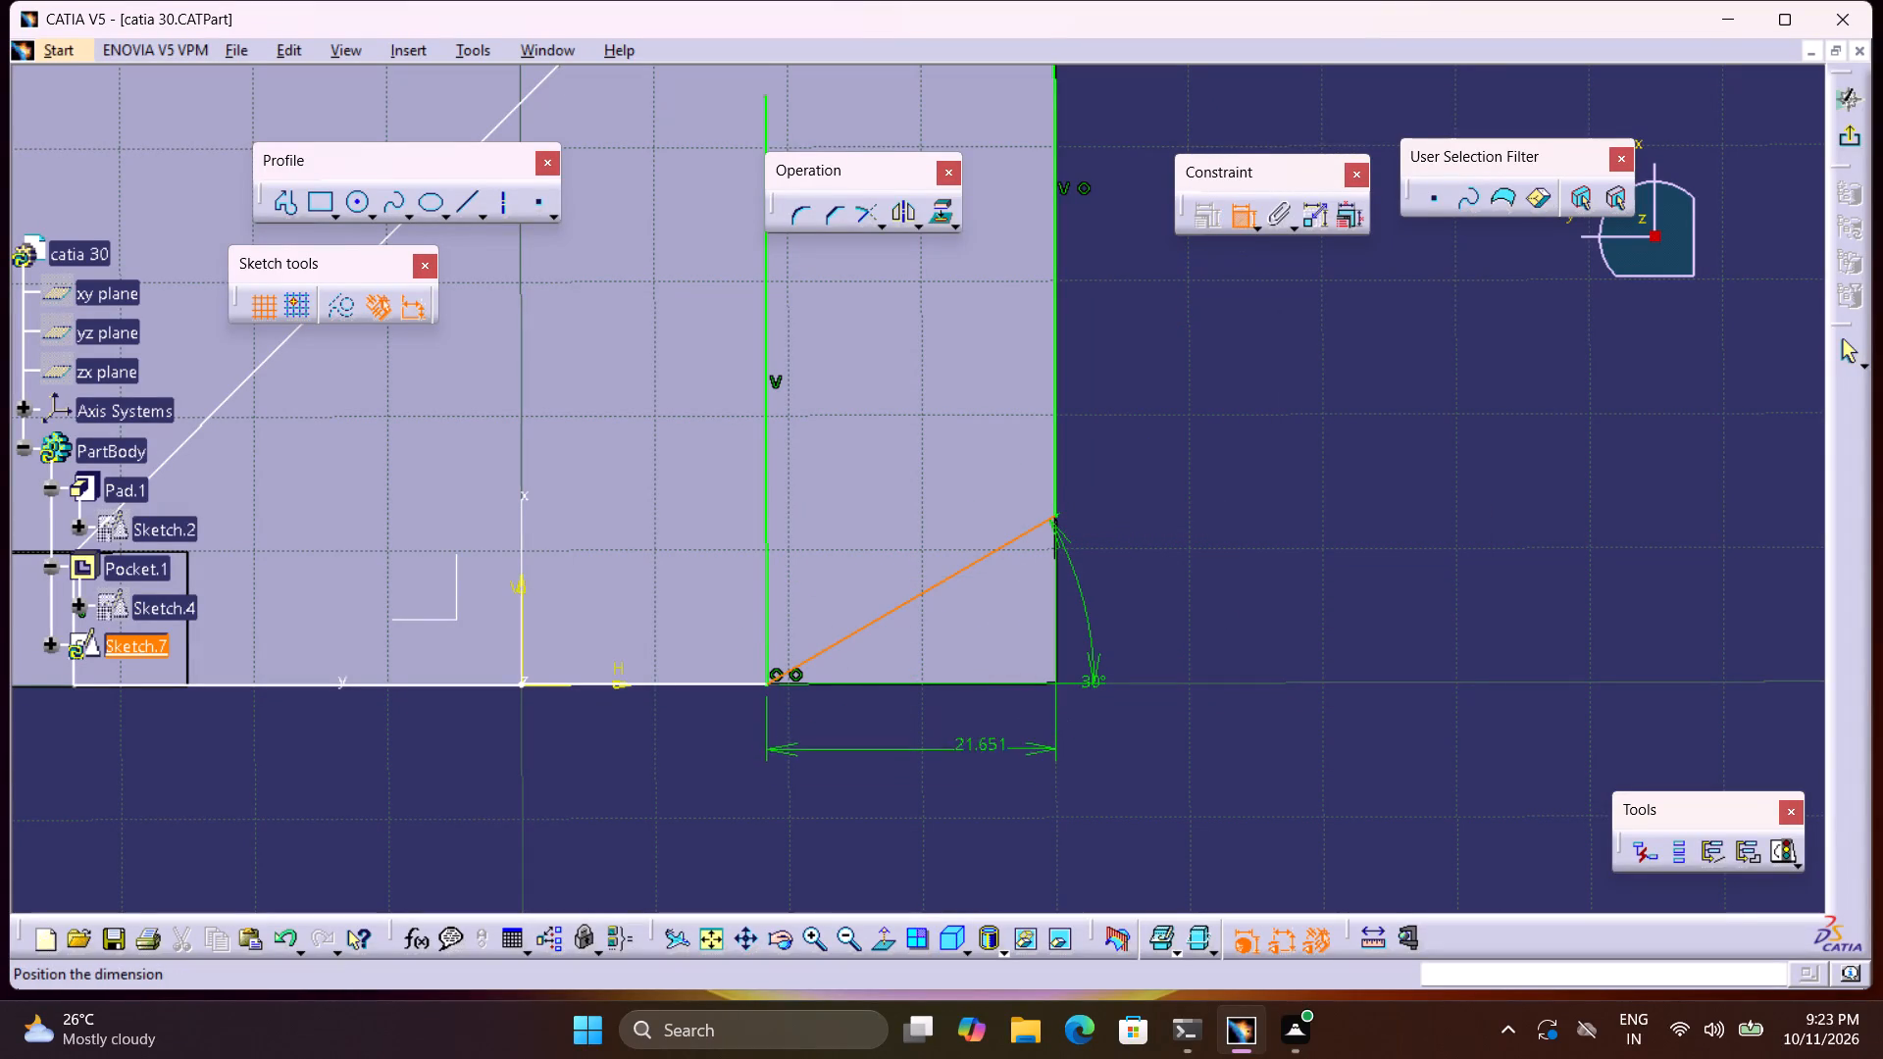
click(971, 776)
double_click(975, 770)
key(2)
key(5)
key(Return)
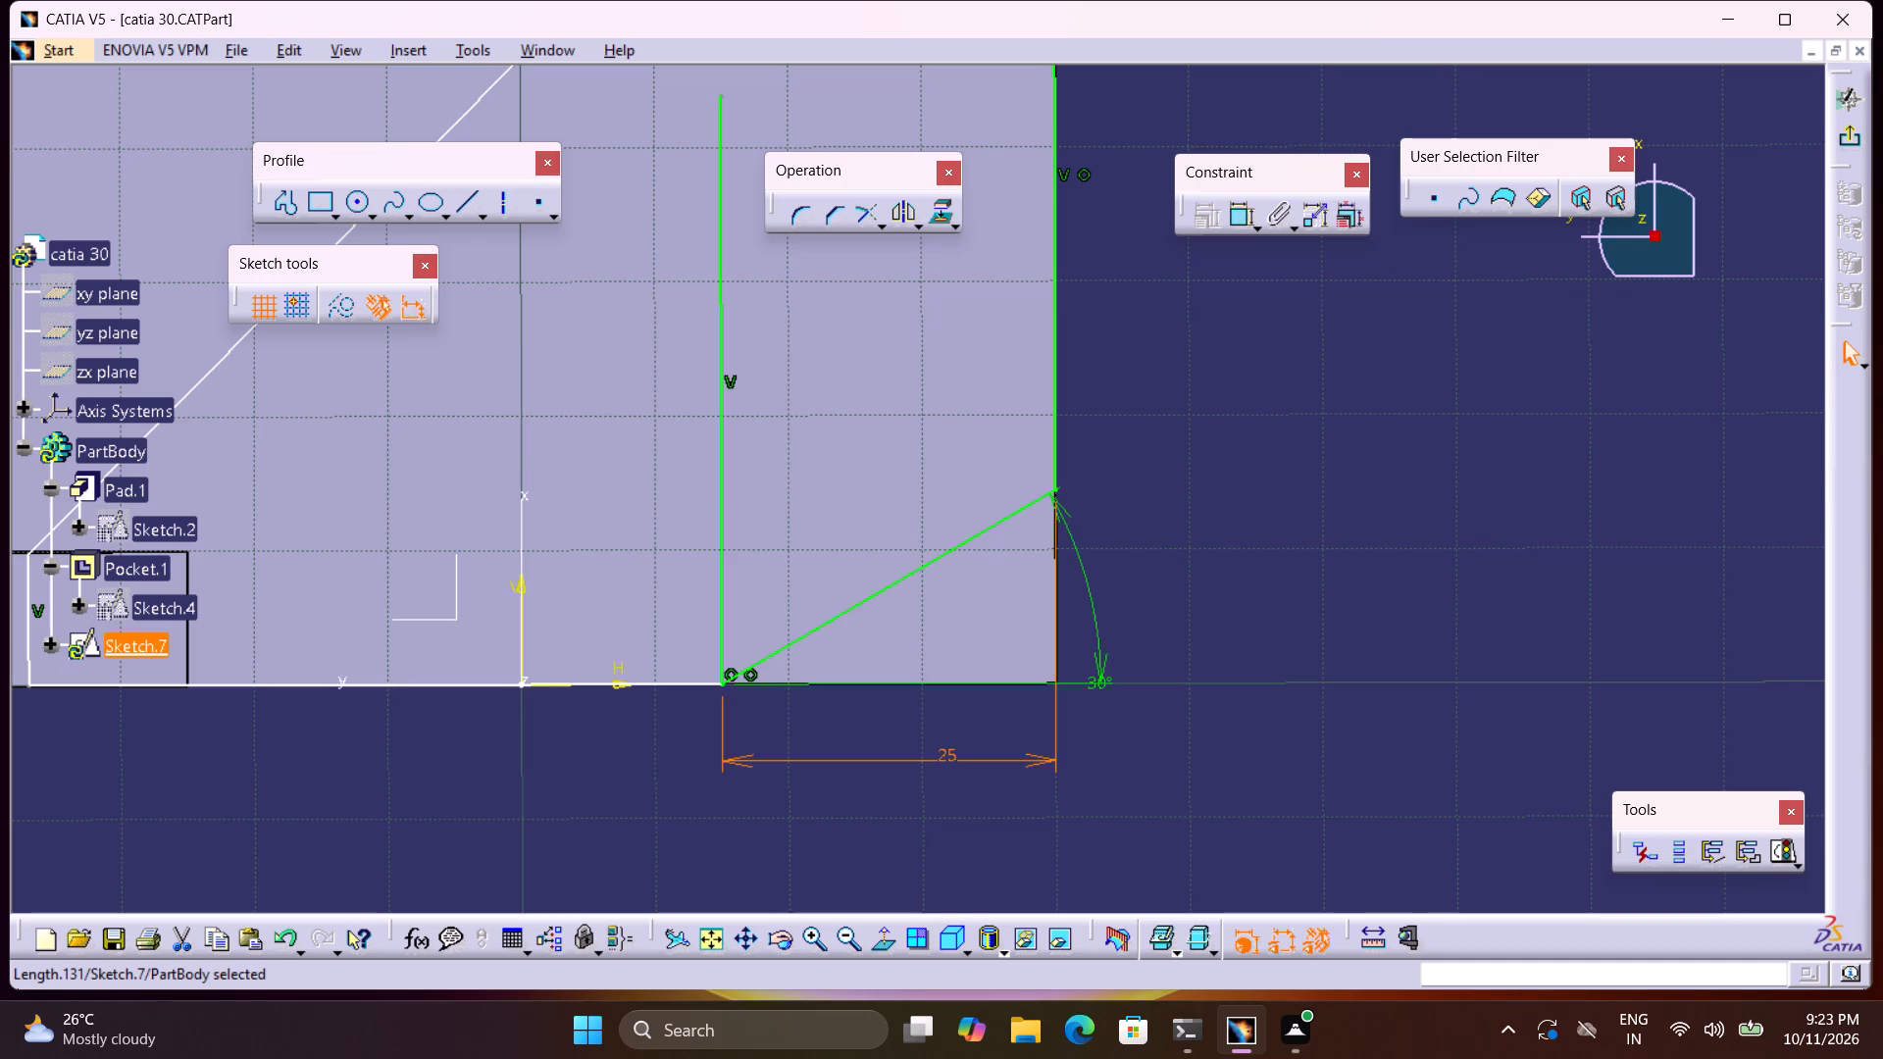
Dimension the short horizontal line at the base's far side edge and set its length to 15 mm.
middle_drag(1244, 512, 1327, 630)
middle_drag(1035, 403, 1249, 696)
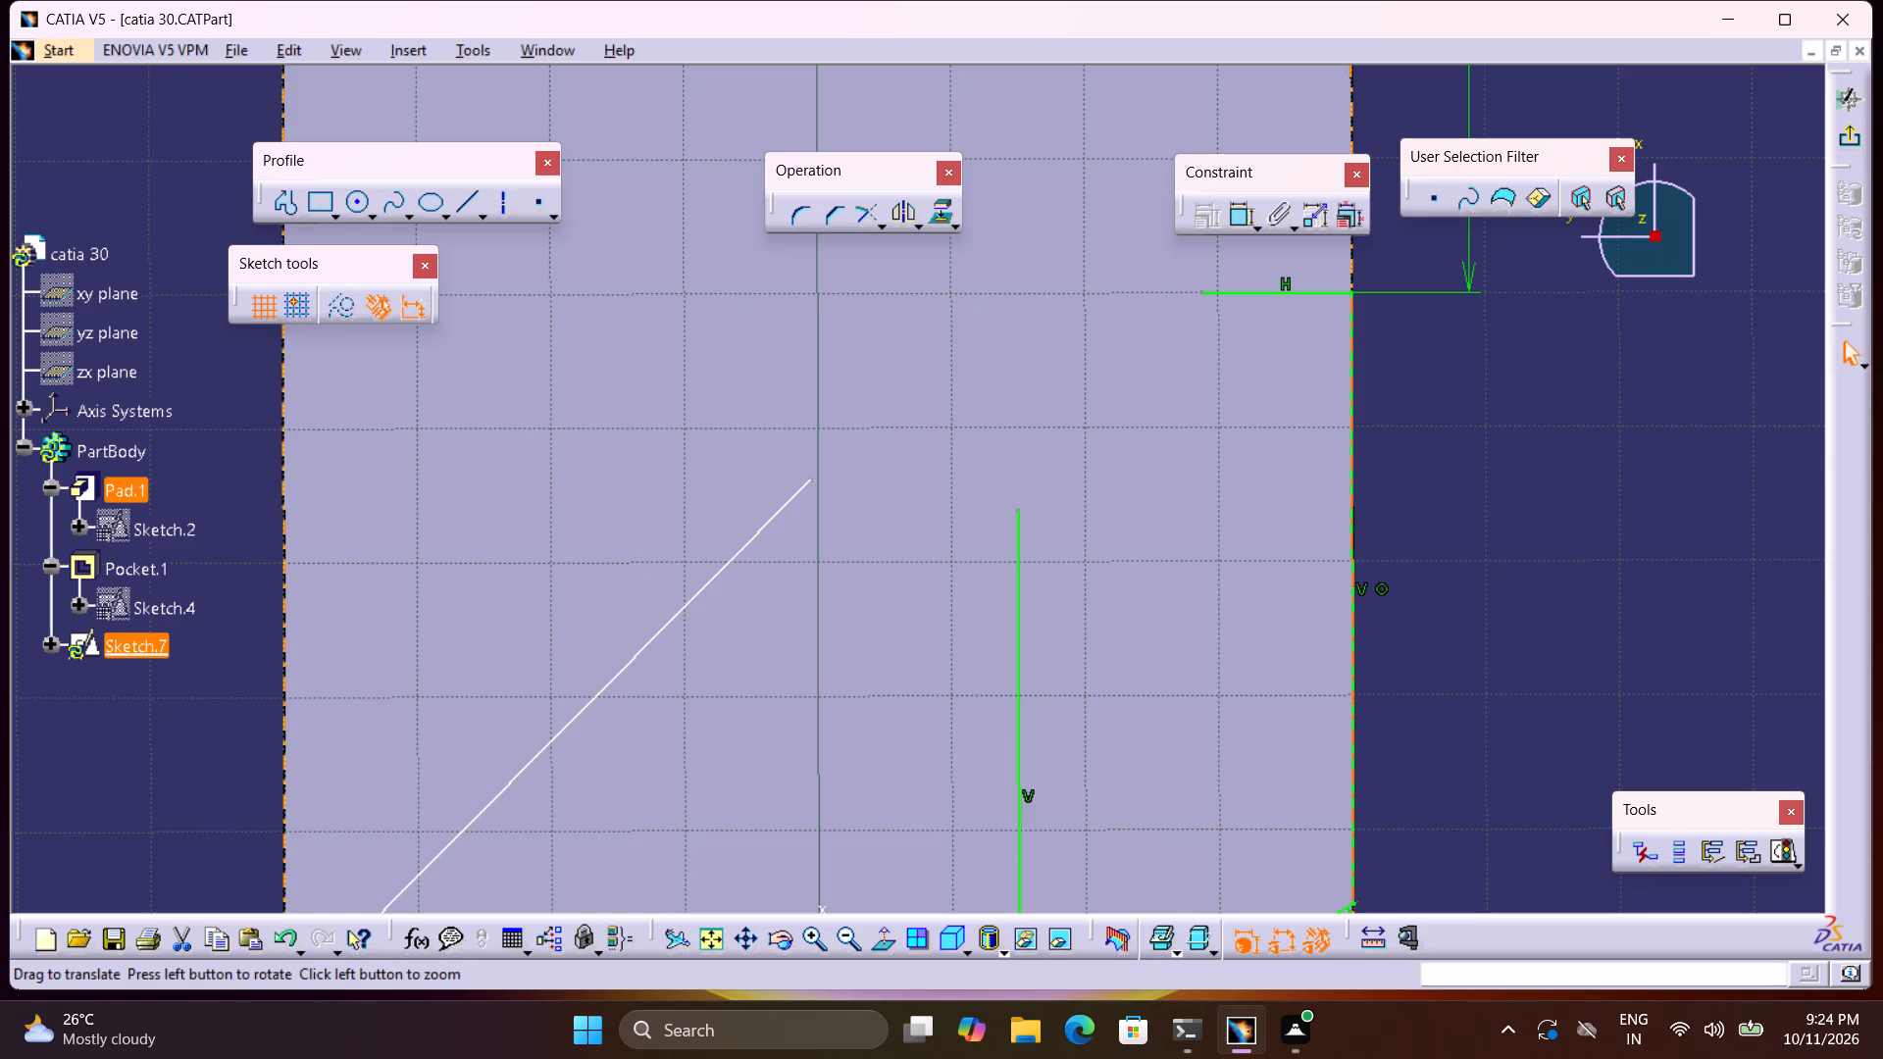
middle_drag(1222, 428, 1176, 554)
click(1239, 208)
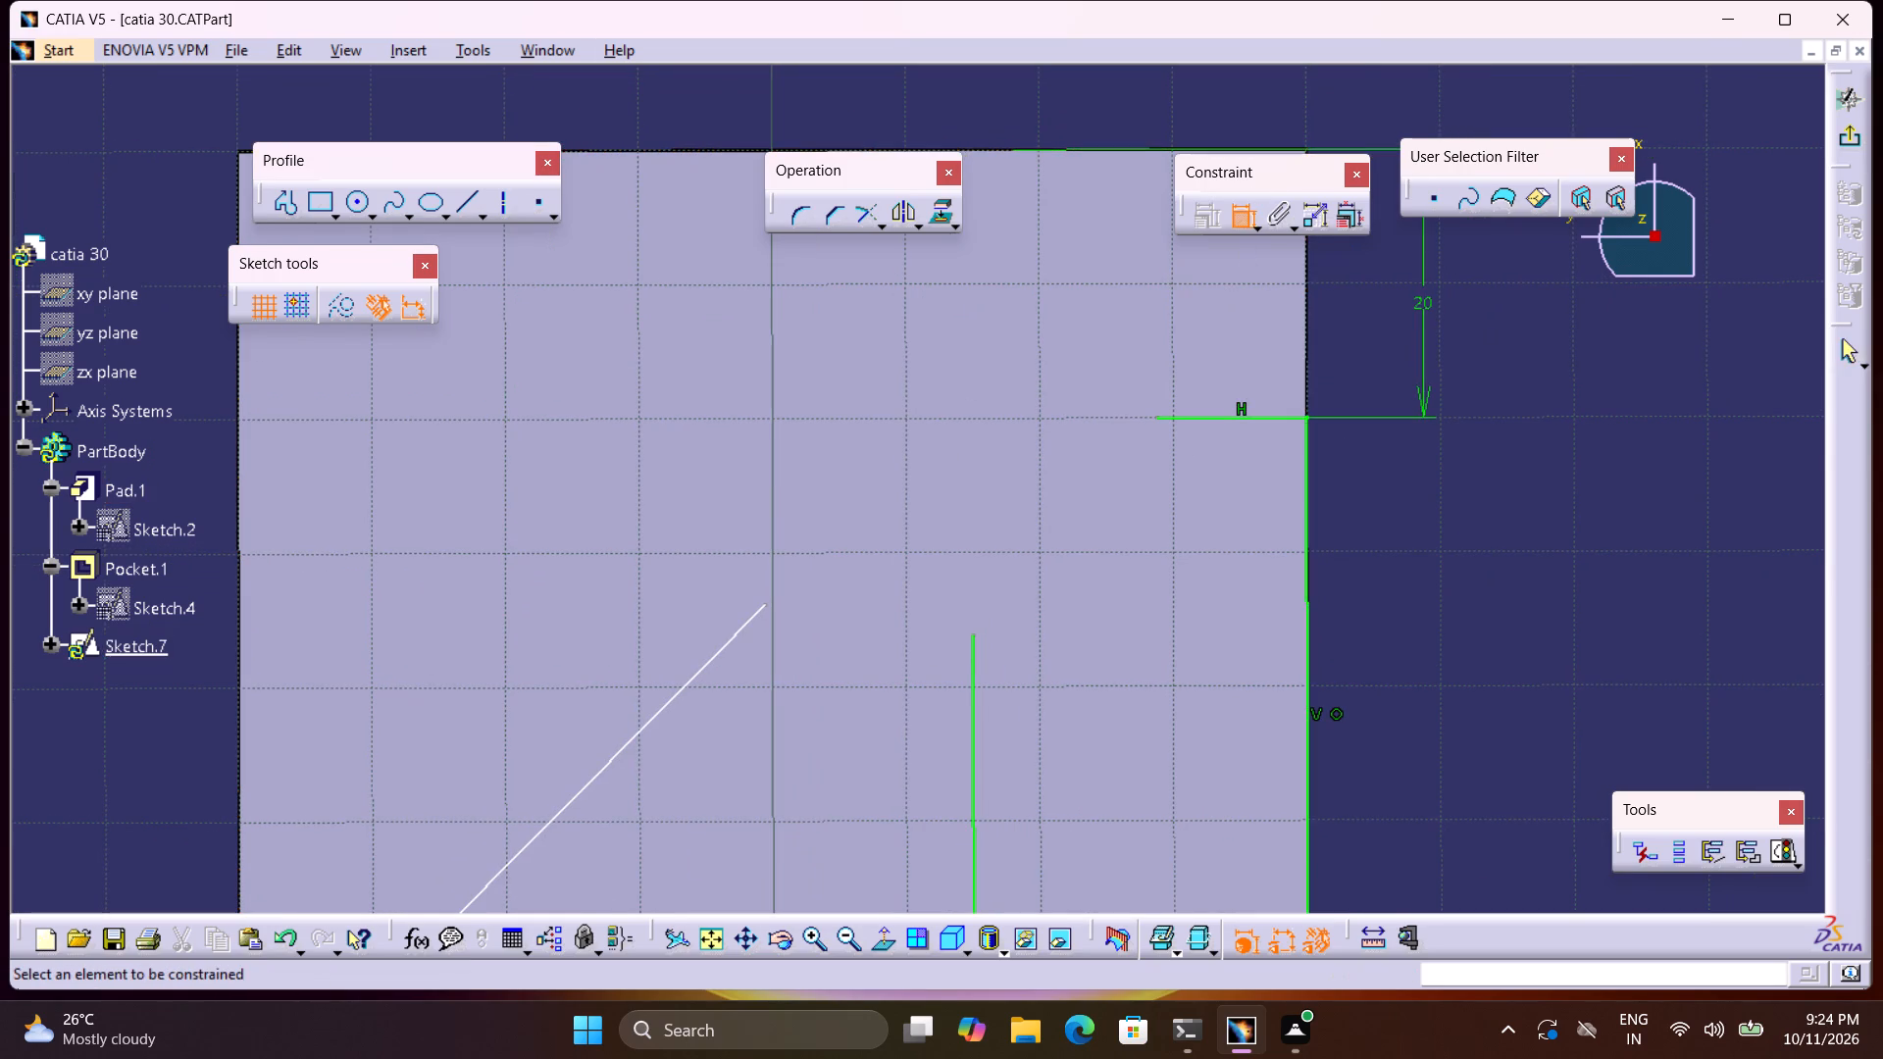
click(1257, 419)
triple_click(1244, 349)
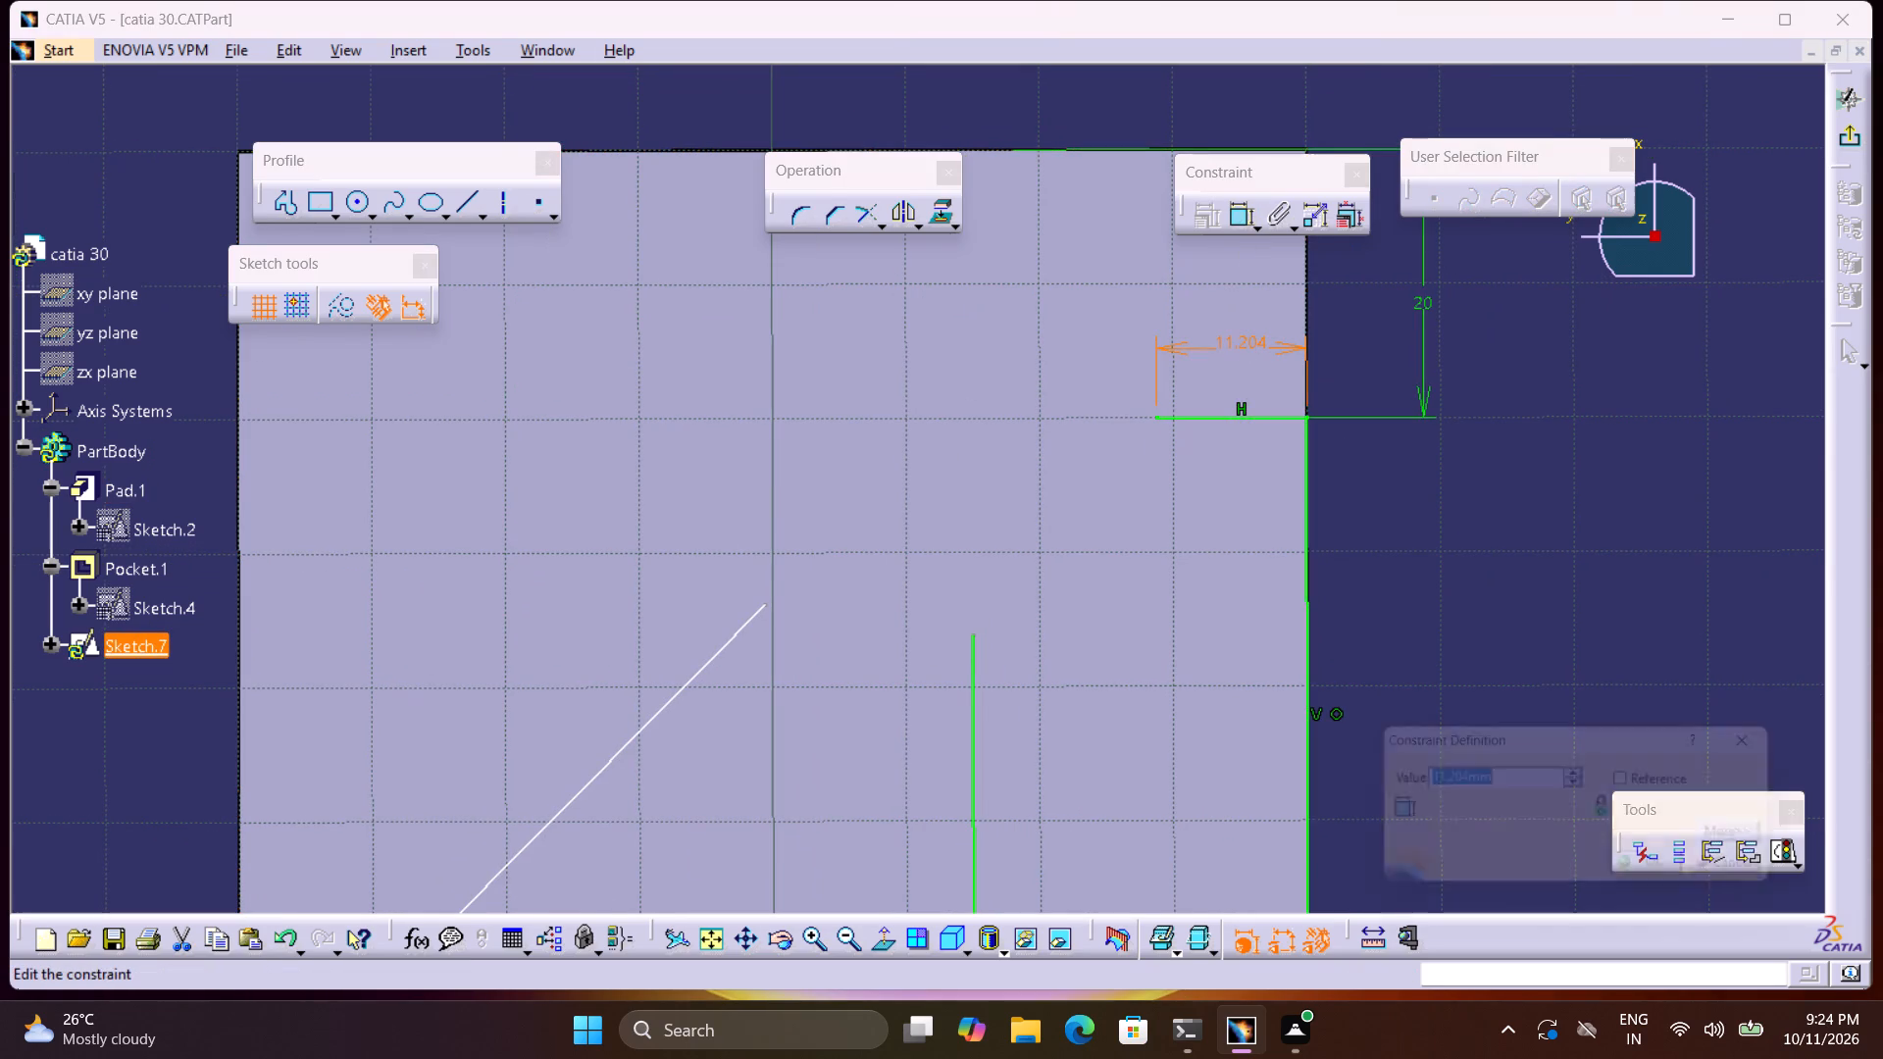
key(1)
key(5)
key(Return)
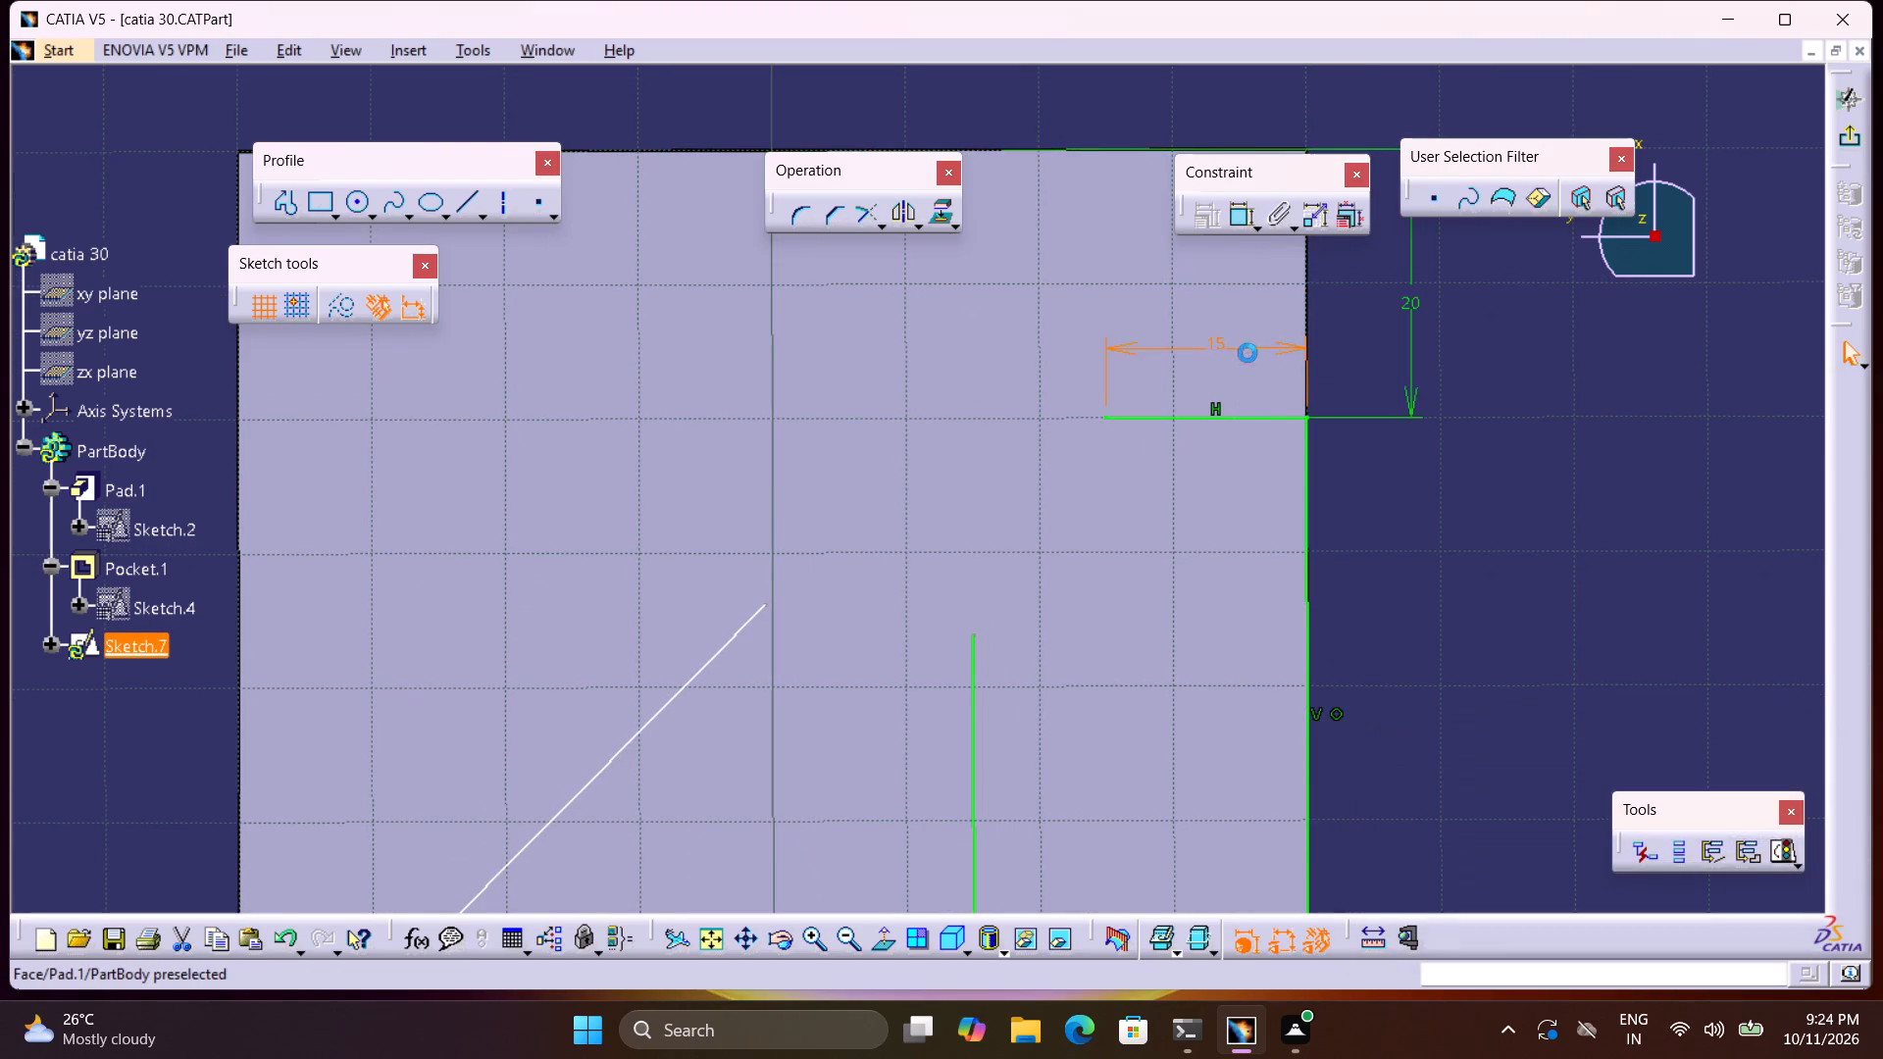
double_click(1449, 499)
Stretch the upper end of the interior vertical line farther upward, toward the level of the 15 mm horizontal line.
middle_drag(1497, 426, 1568, 319)
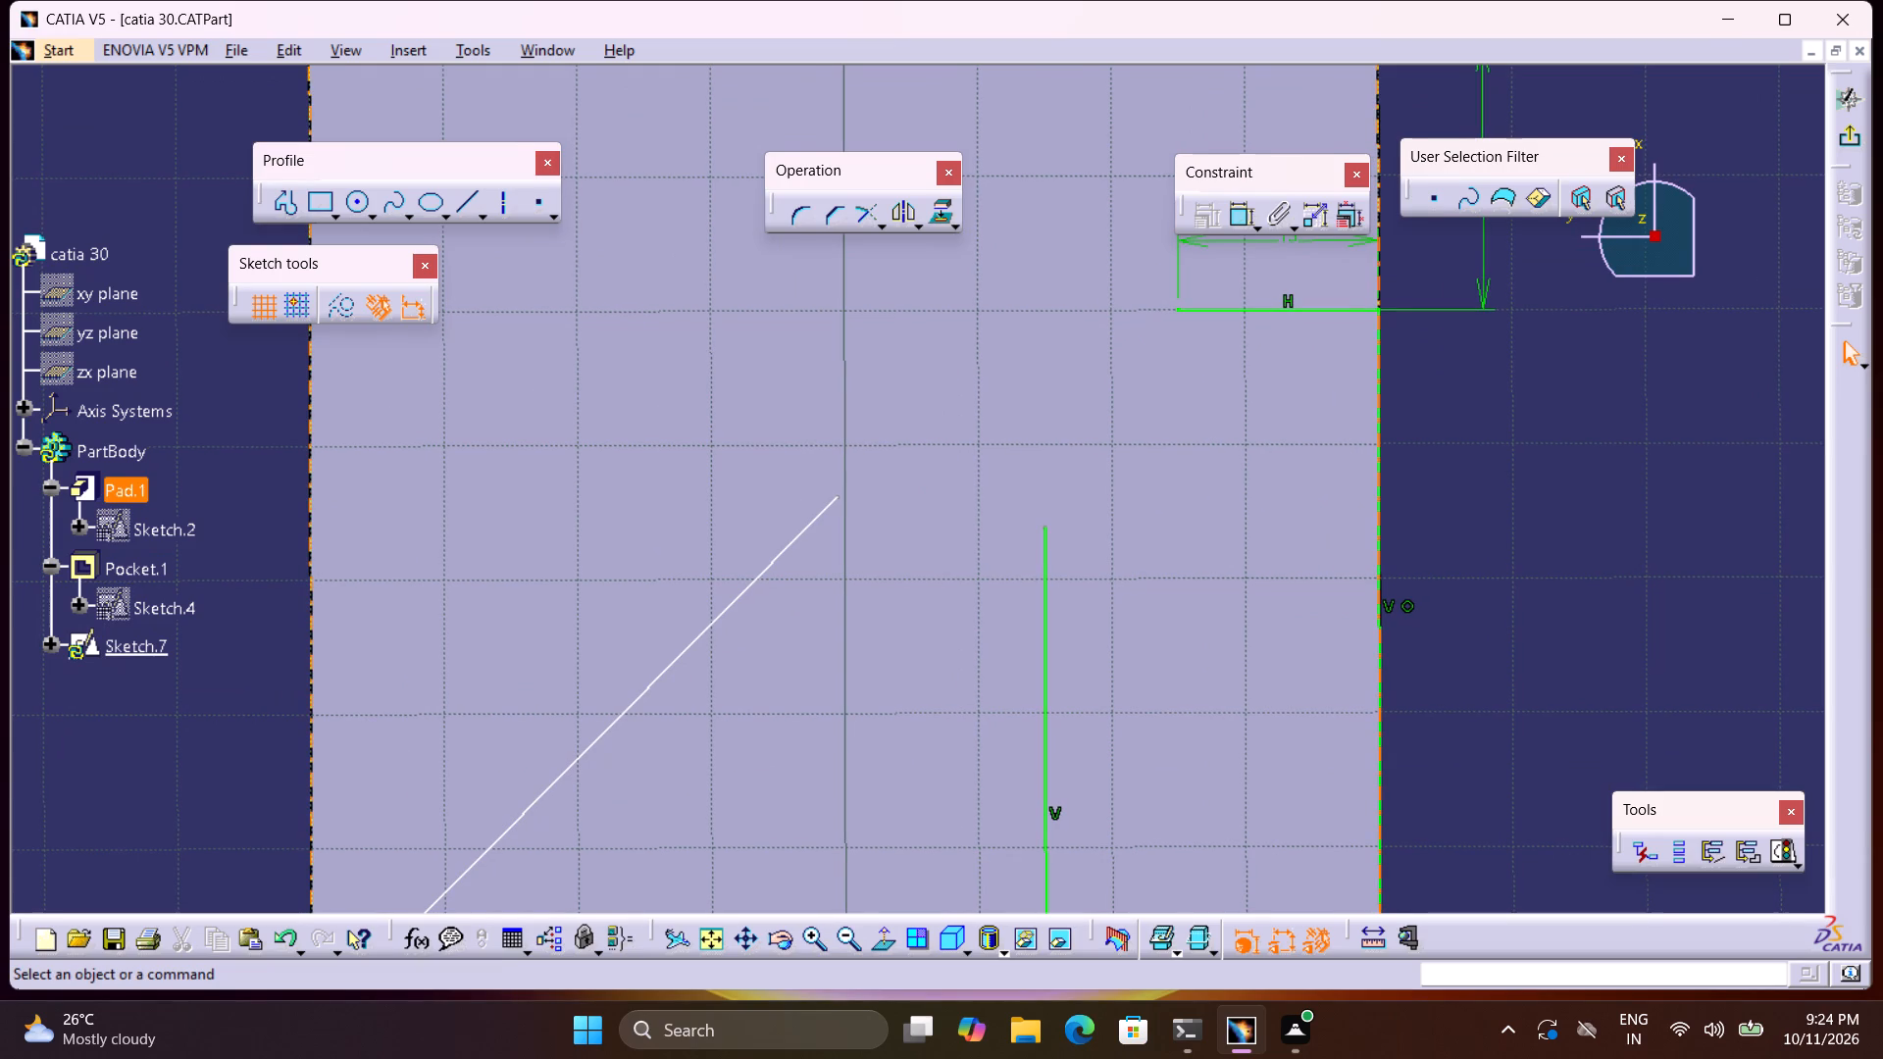
drag(1044, 526, 1059, 440)
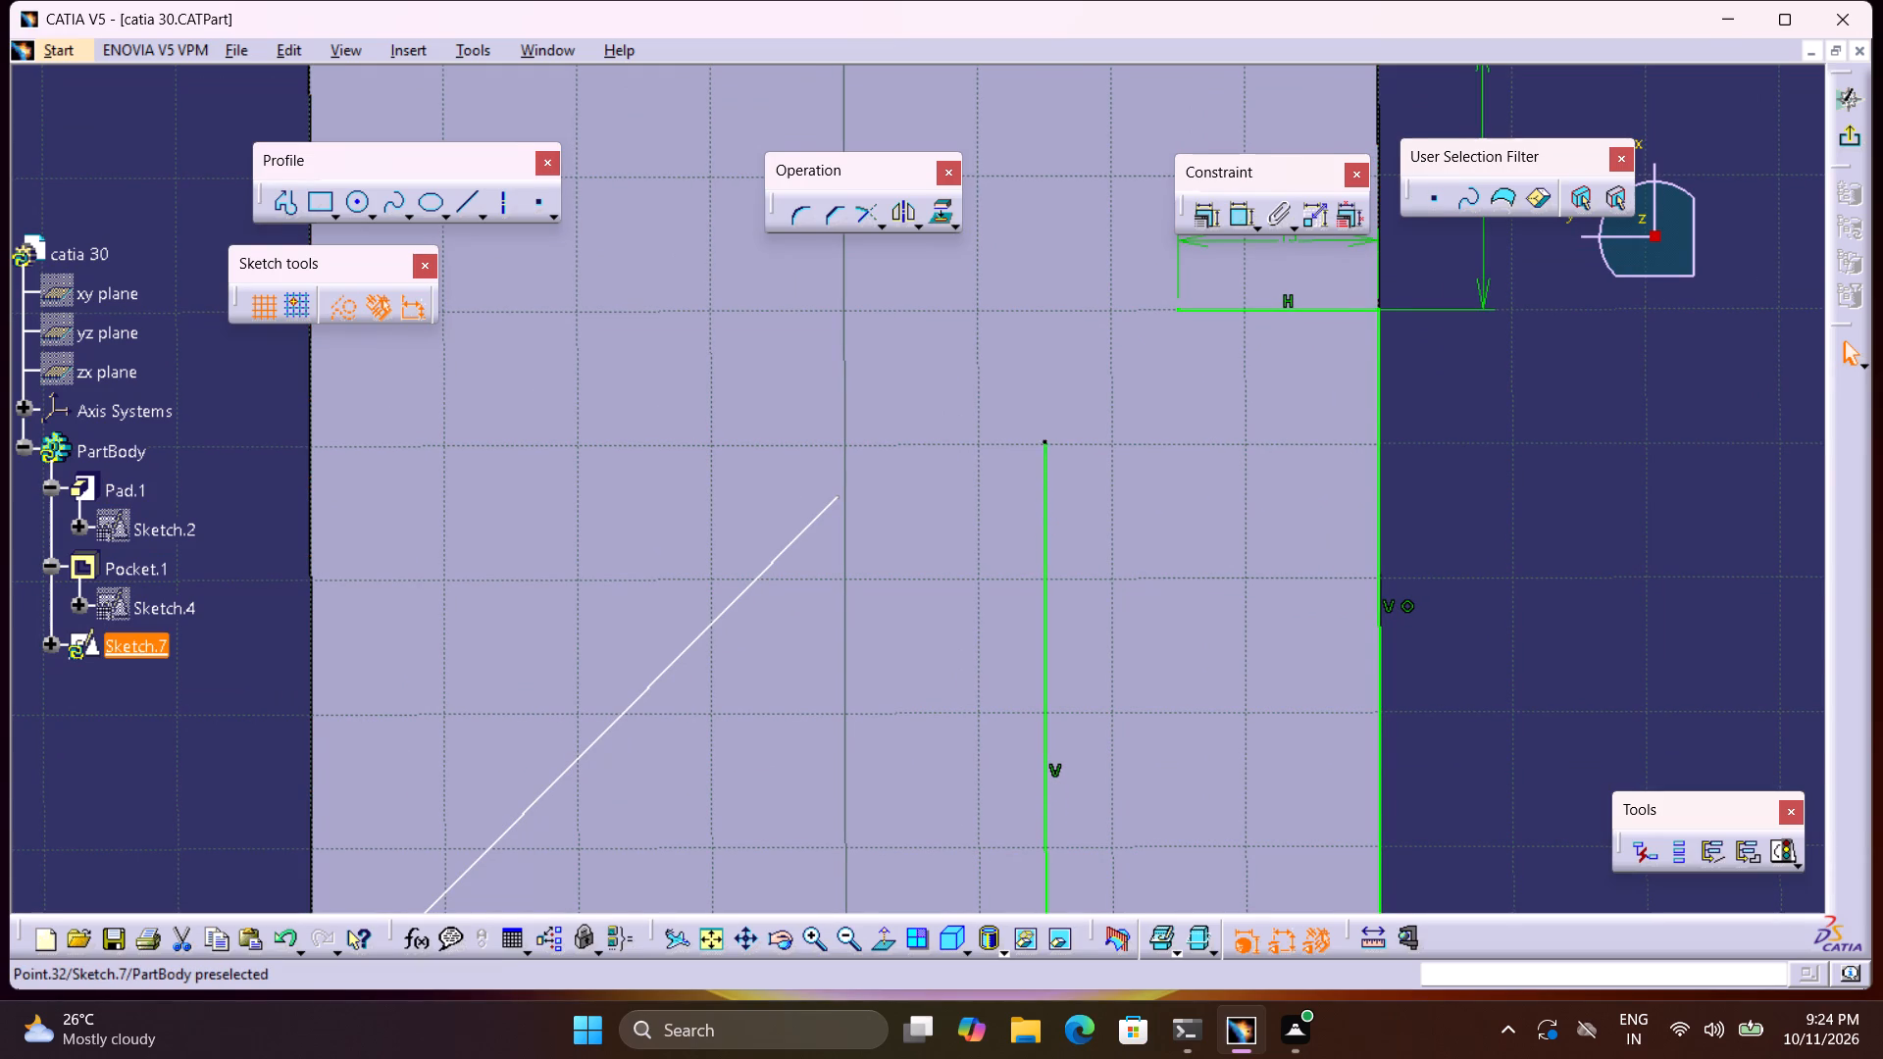
drag(1059, 440, 1063, 426)
drag(1188, 436, 1177, 398)
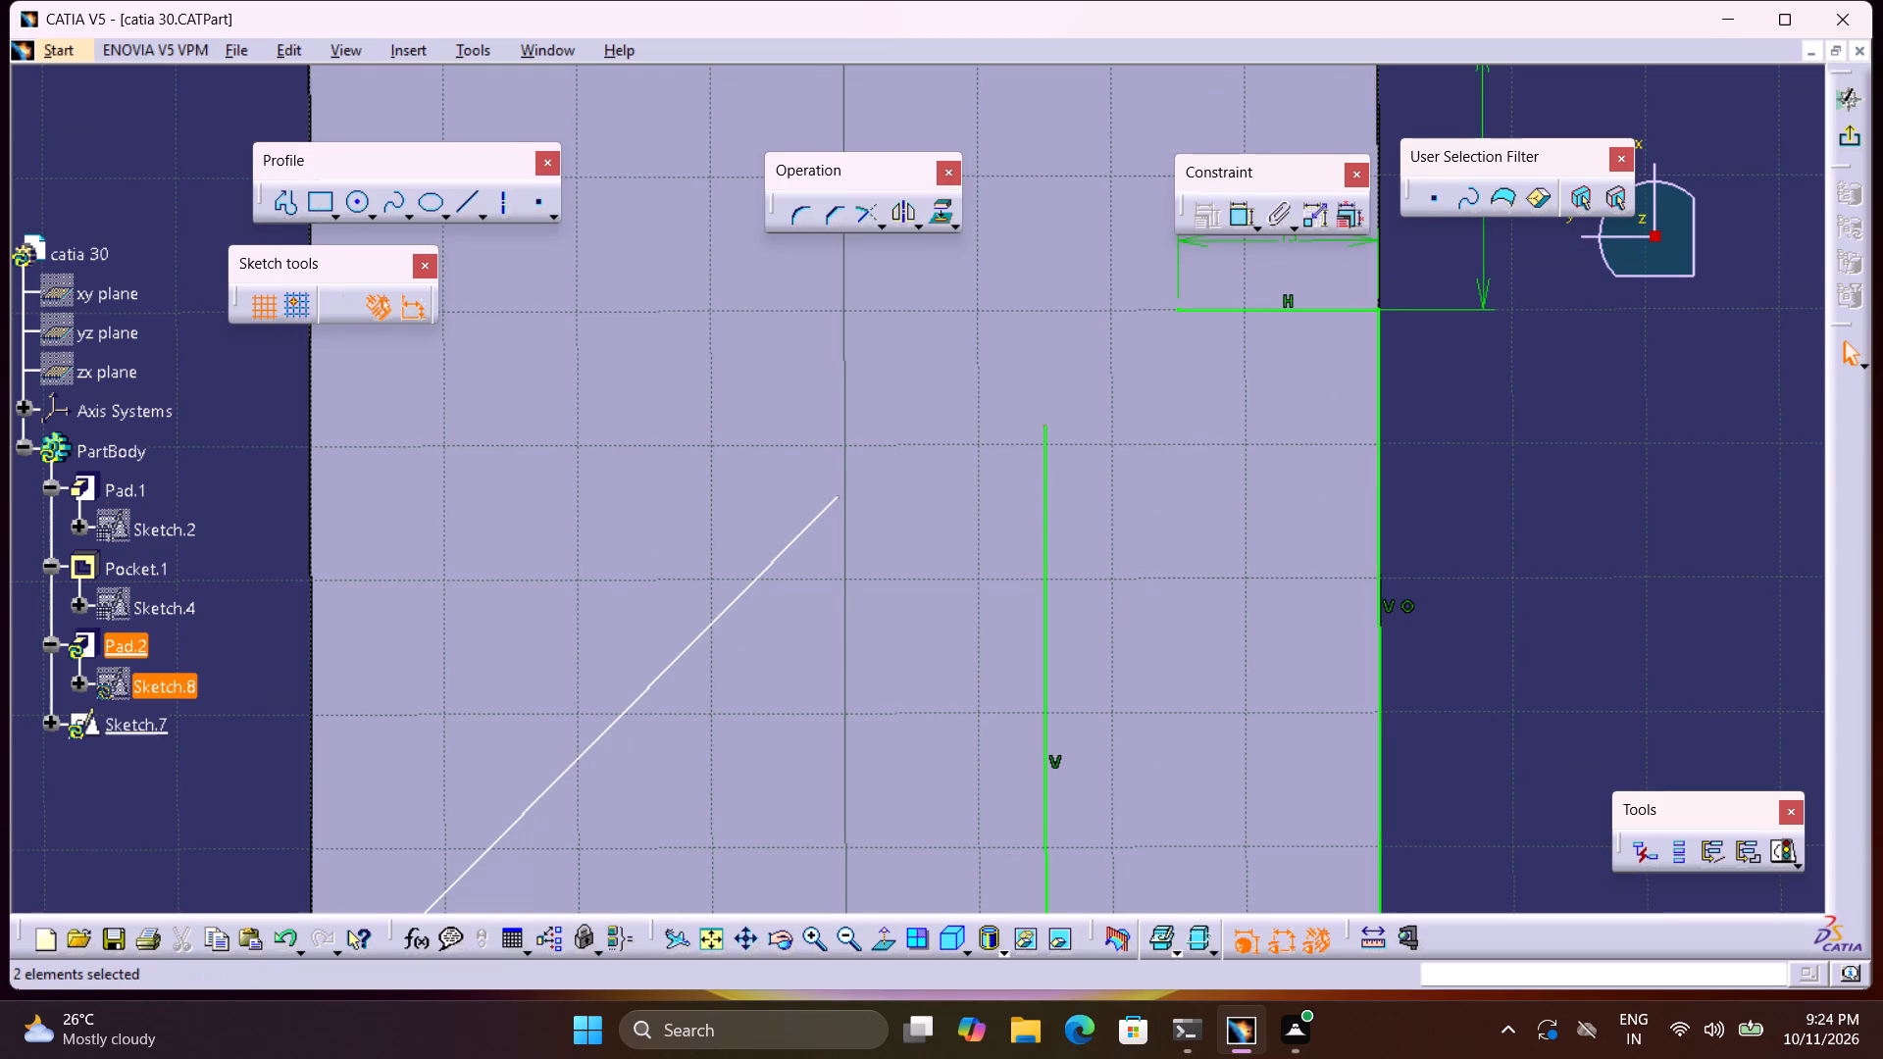
double_click(1546, 440)
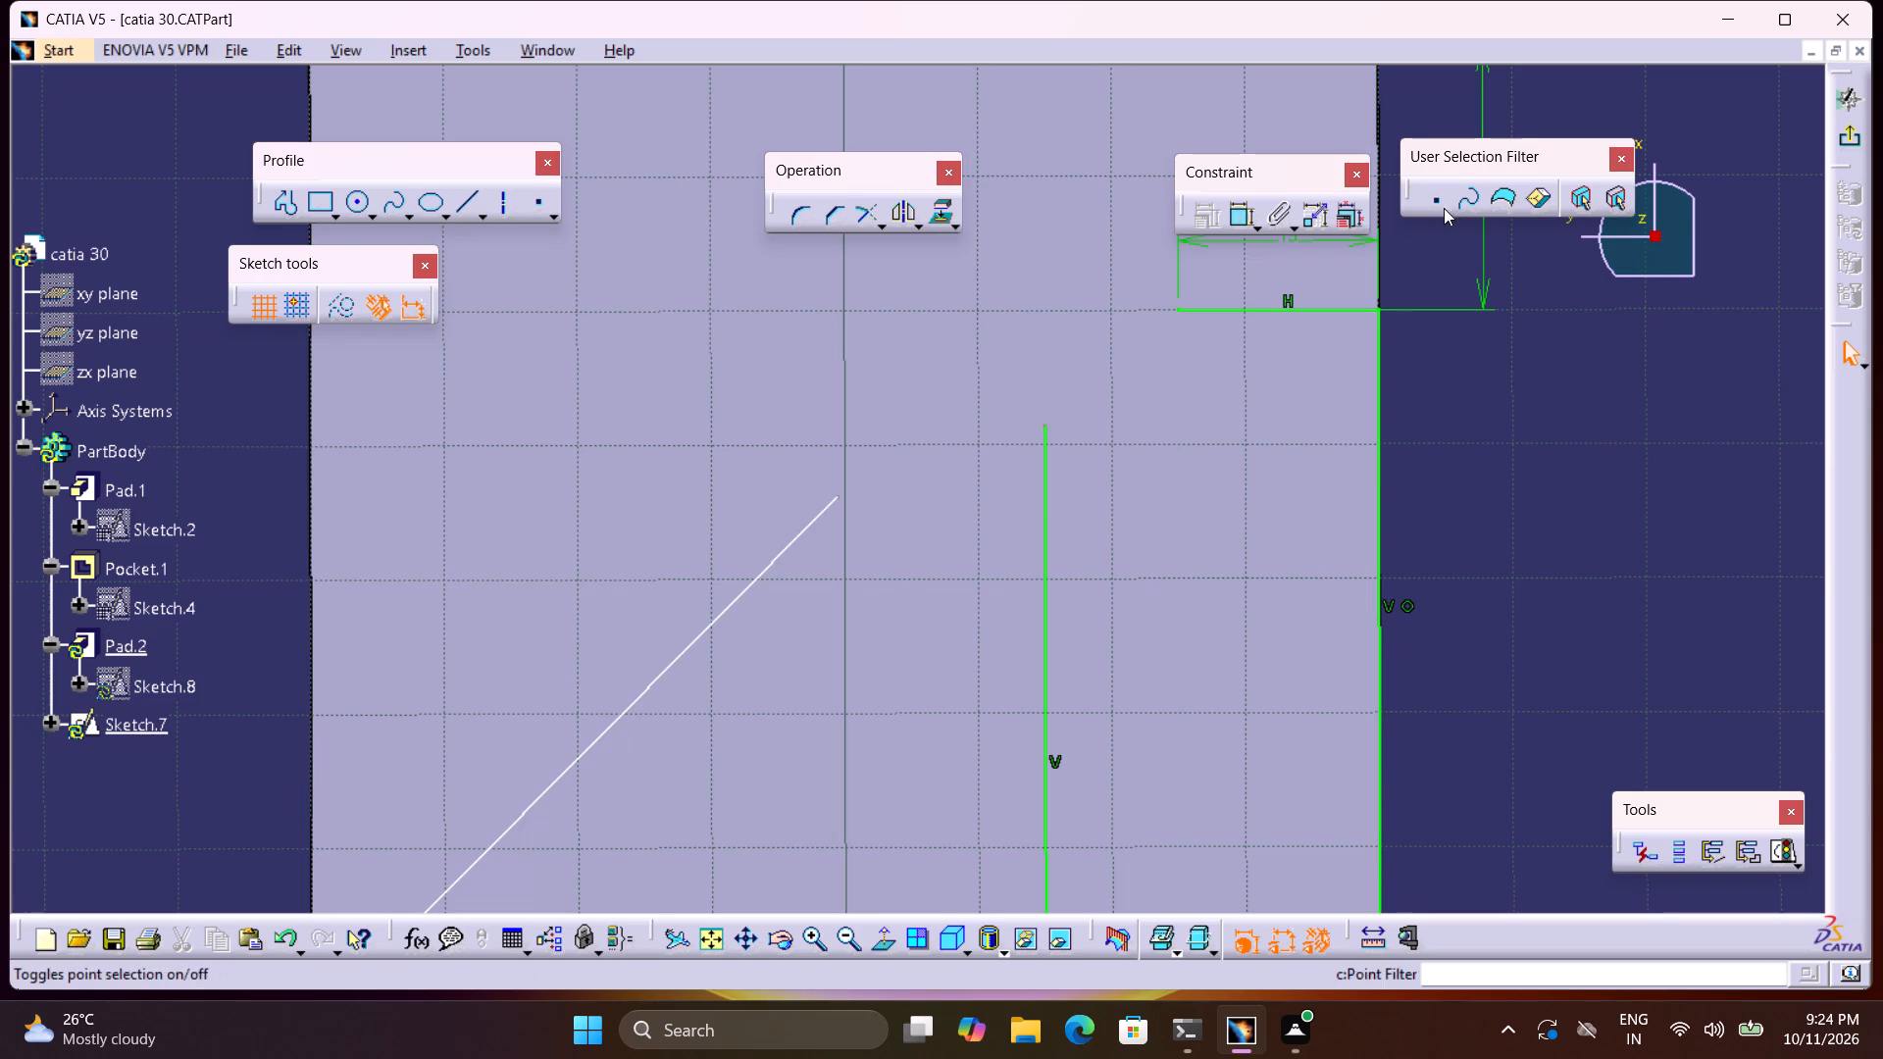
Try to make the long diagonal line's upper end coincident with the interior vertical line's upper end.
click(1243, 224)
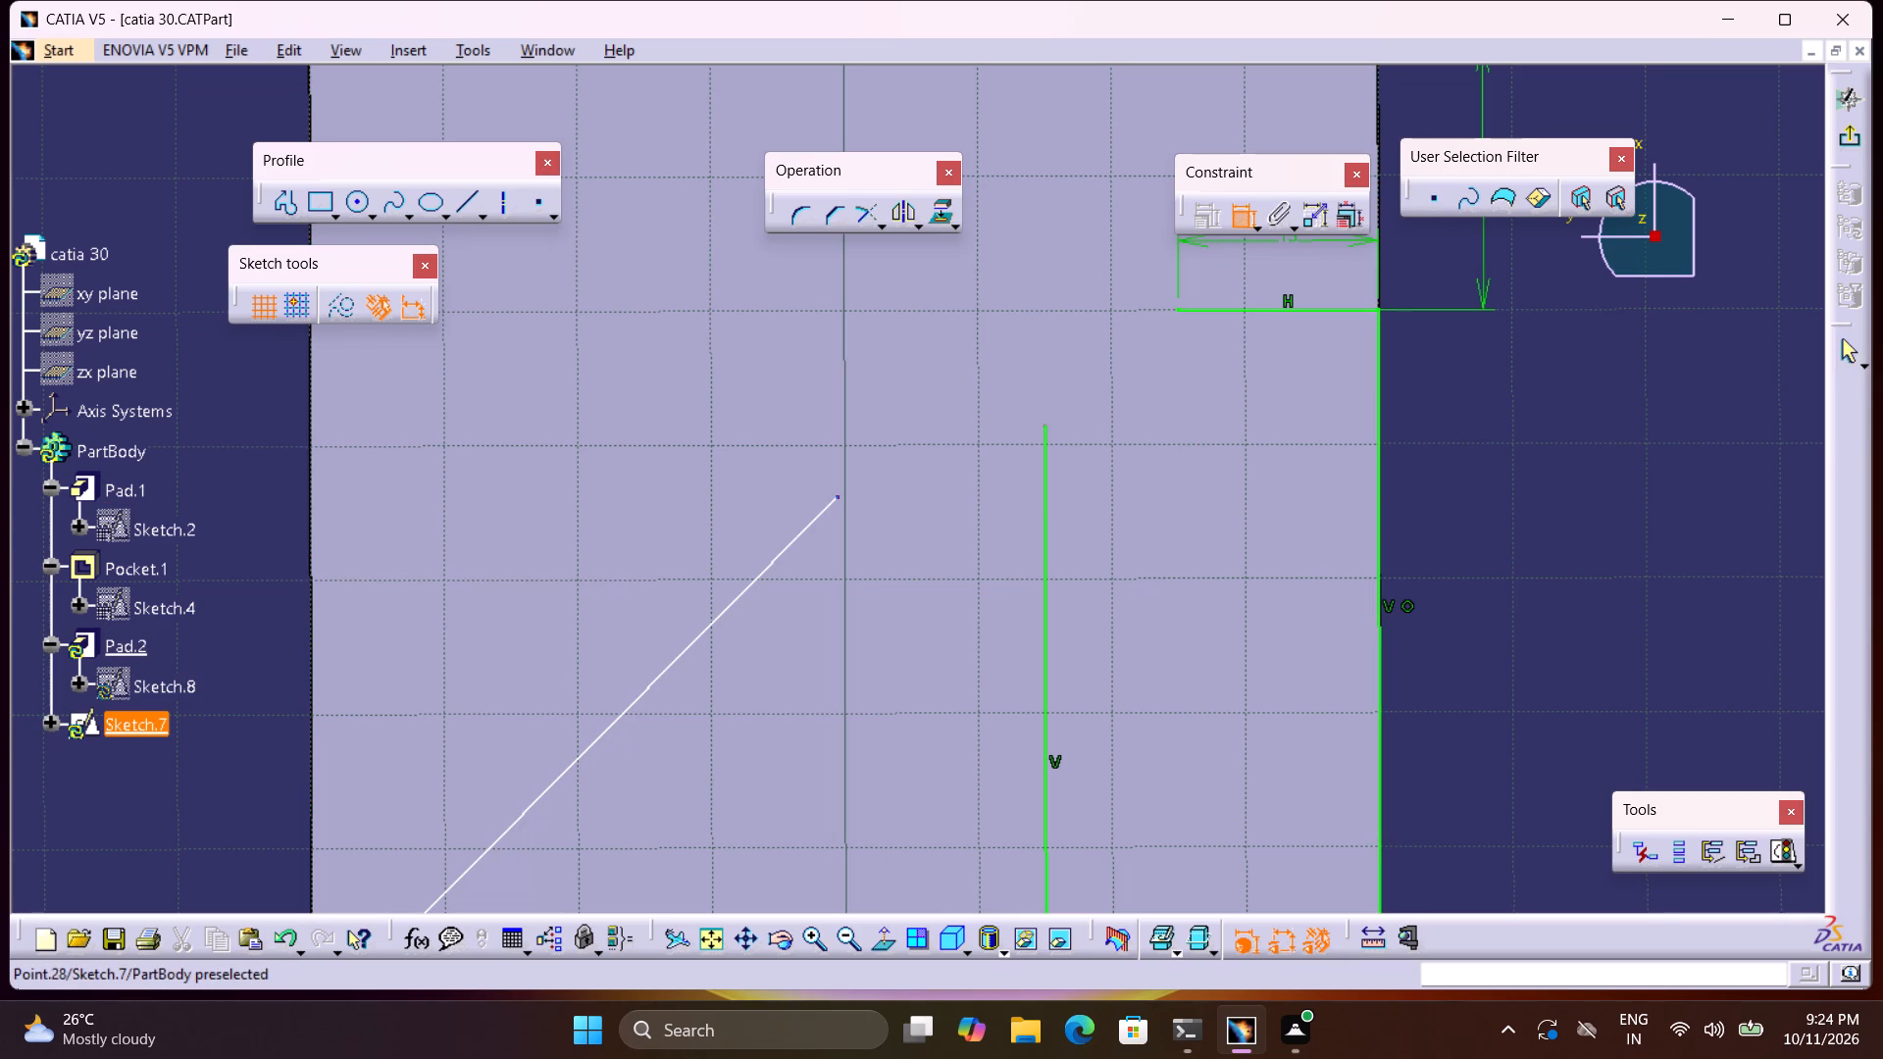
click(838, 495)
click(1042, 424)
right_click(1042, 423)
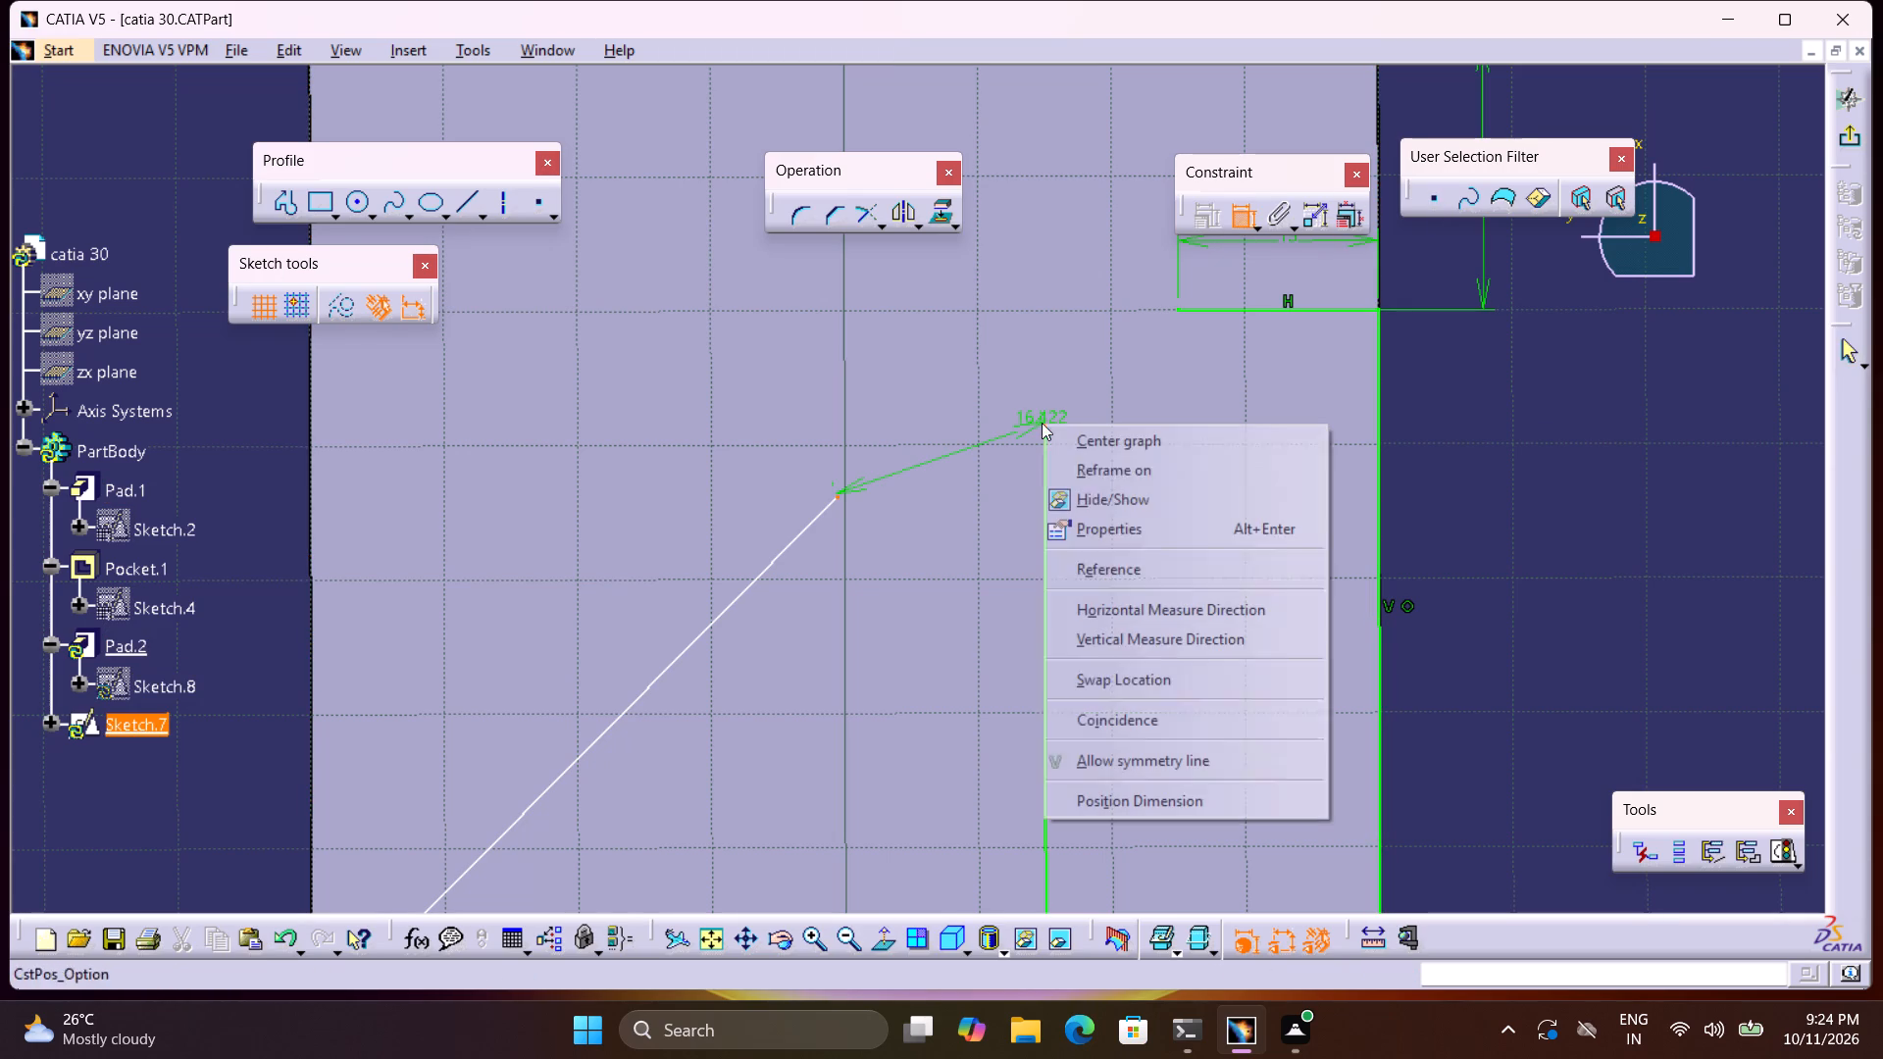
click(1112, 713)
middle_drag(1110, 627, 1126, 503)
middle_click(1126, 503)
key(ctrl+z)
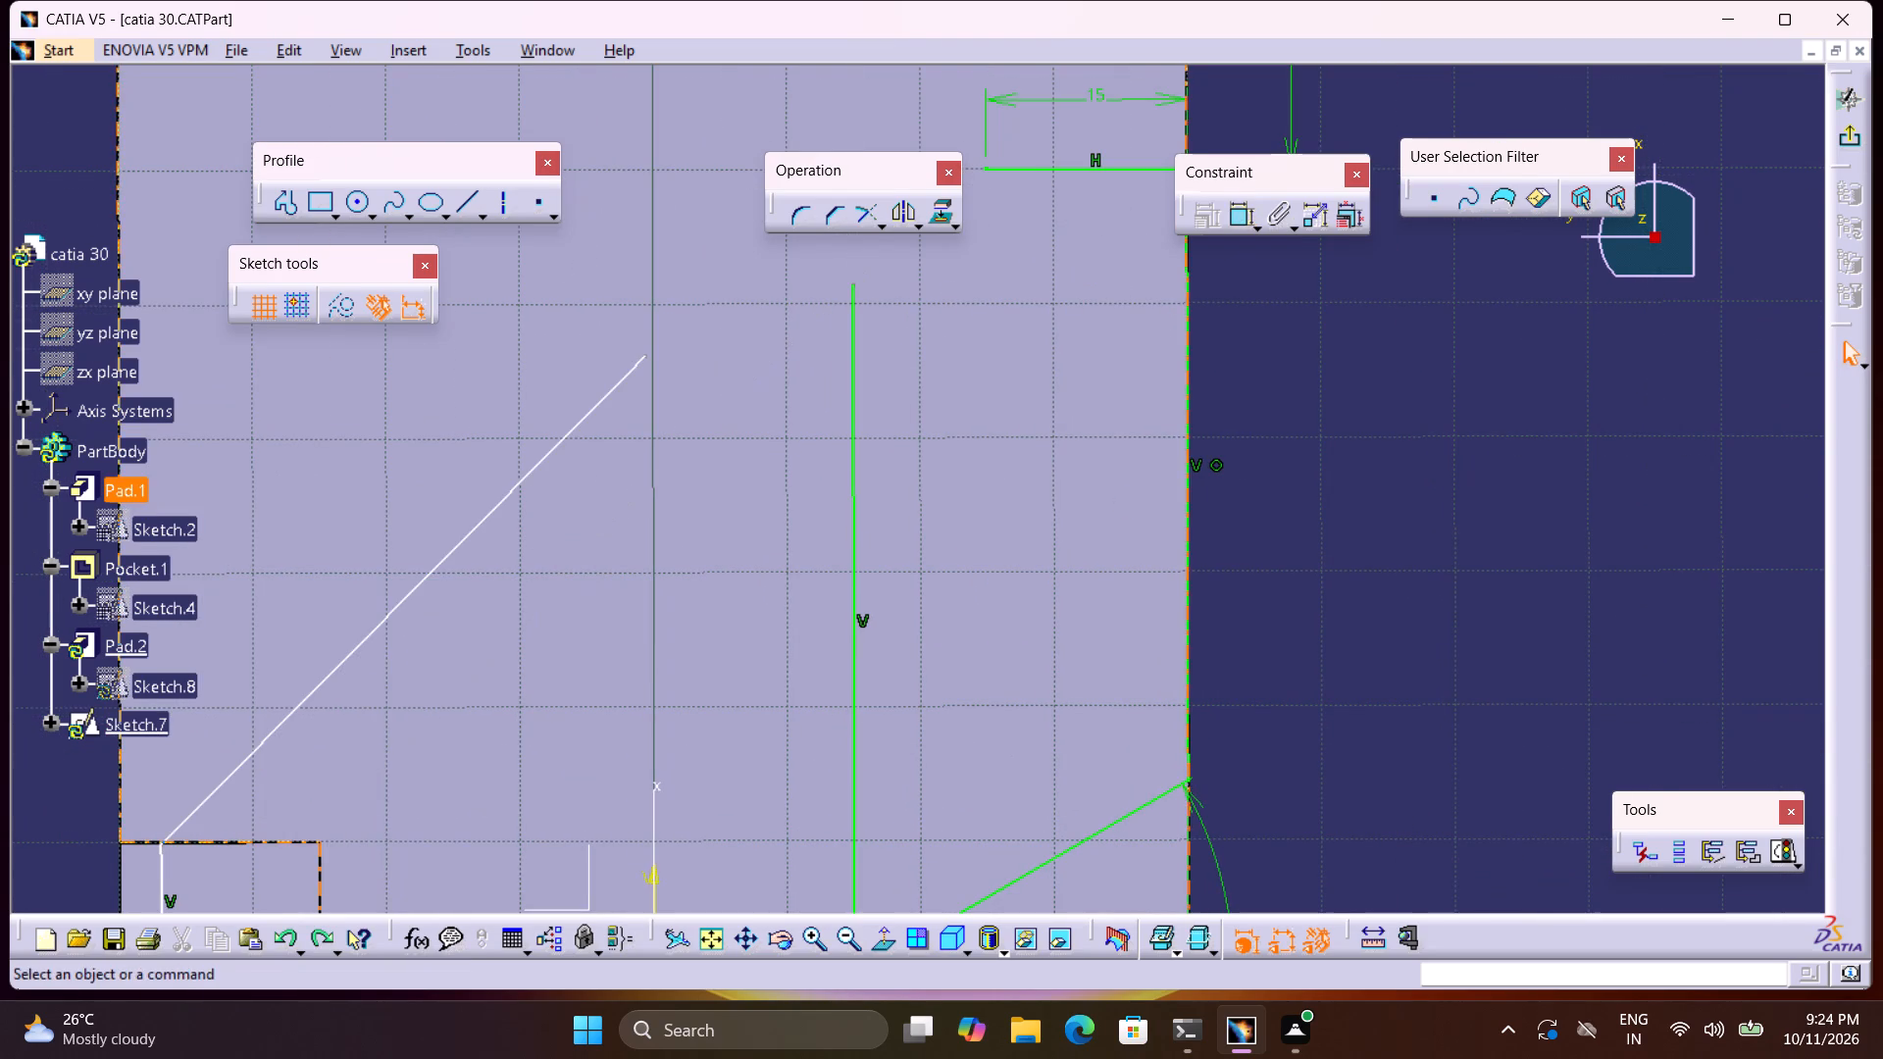
Make the short vertical line at the square notch coincident with the notch's inner vertical edge.
middle_drag(1104, 530, 1113, 359)
middle_click(1118, 349)
middle_drag(914, 534, 1194, 535)
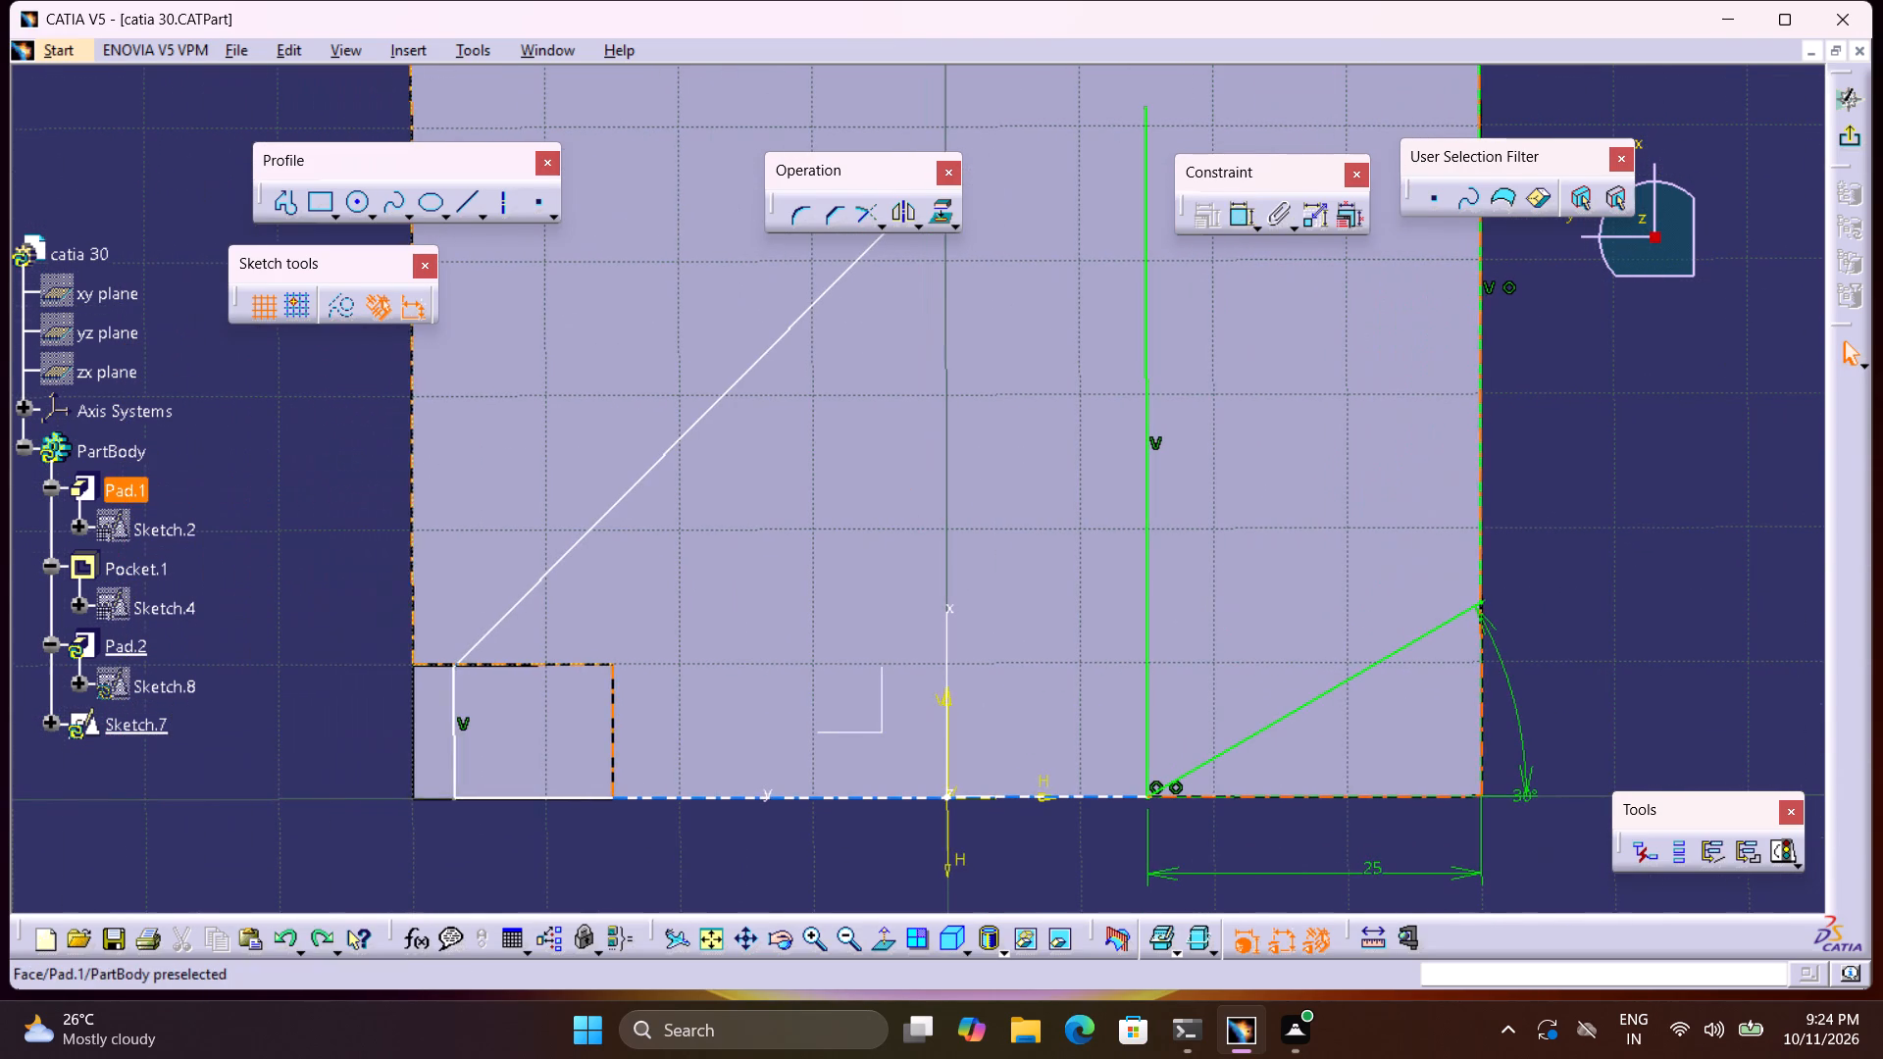
click(1598, 382)
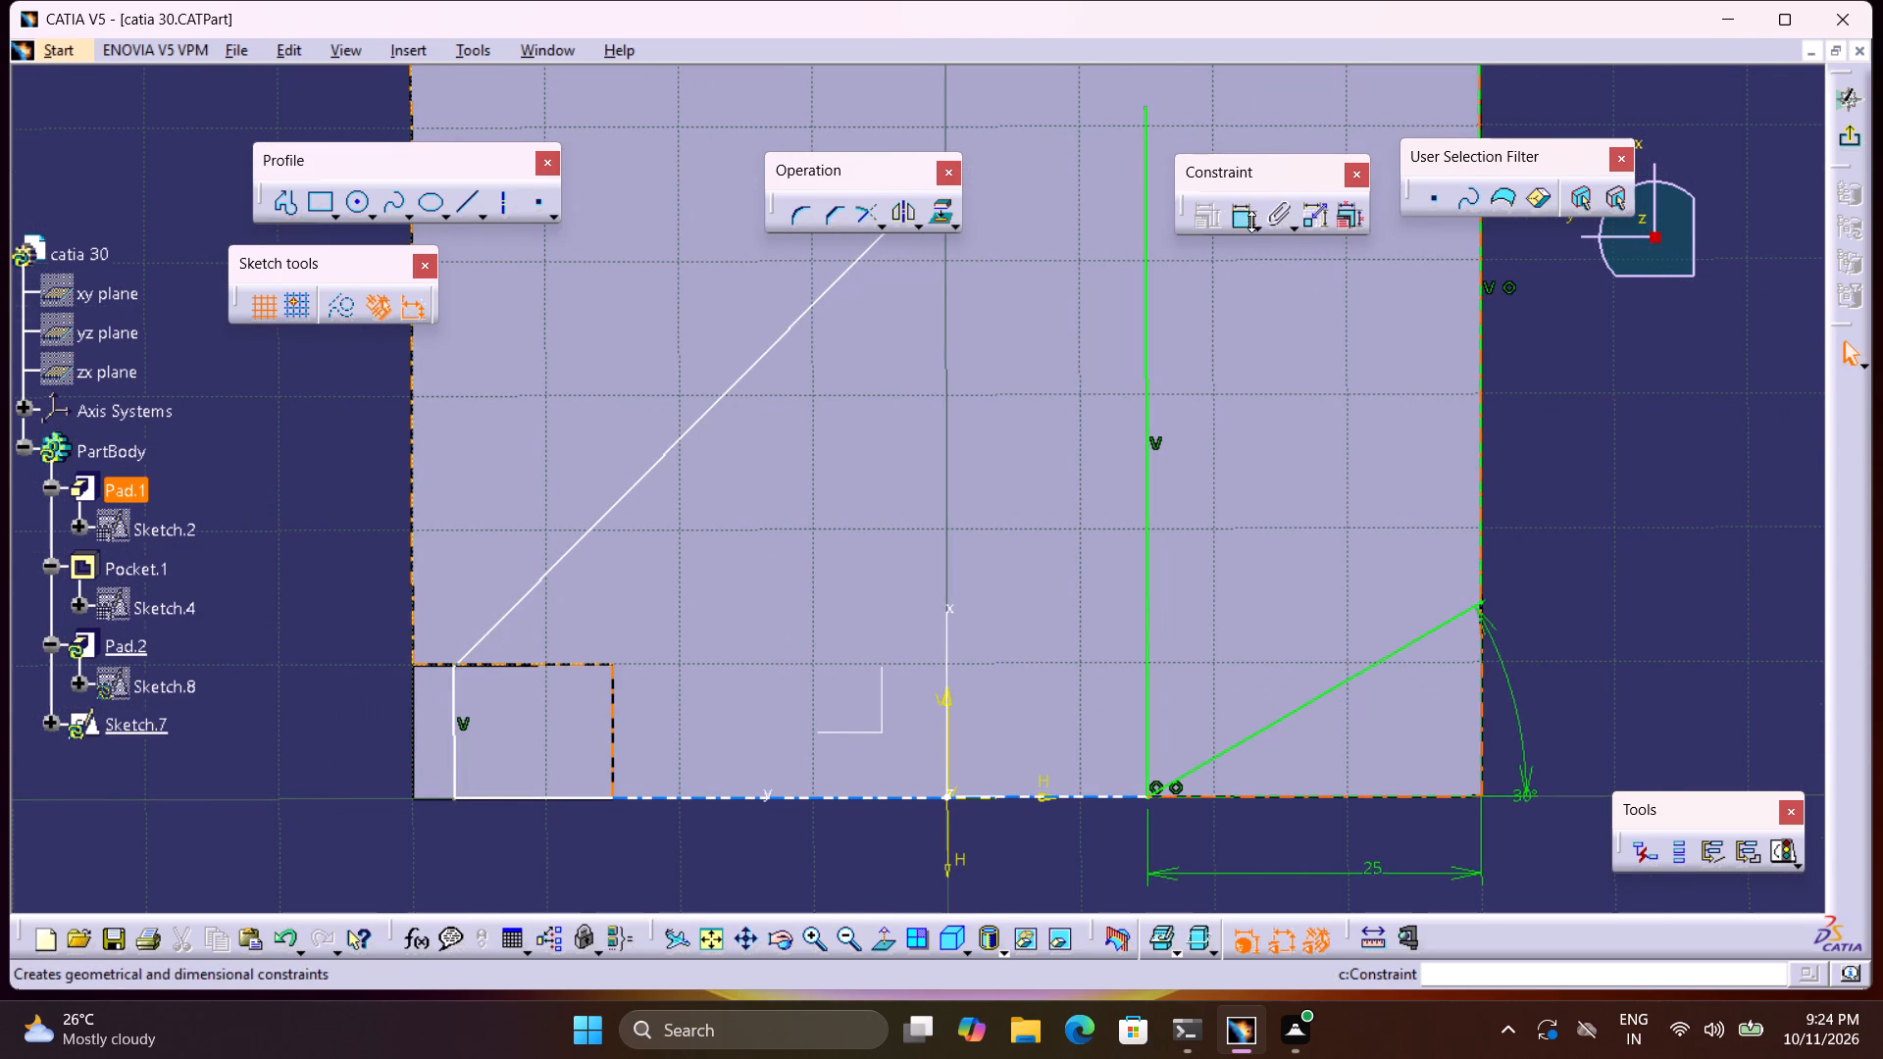
click(1245, 218)
click(453, 693)
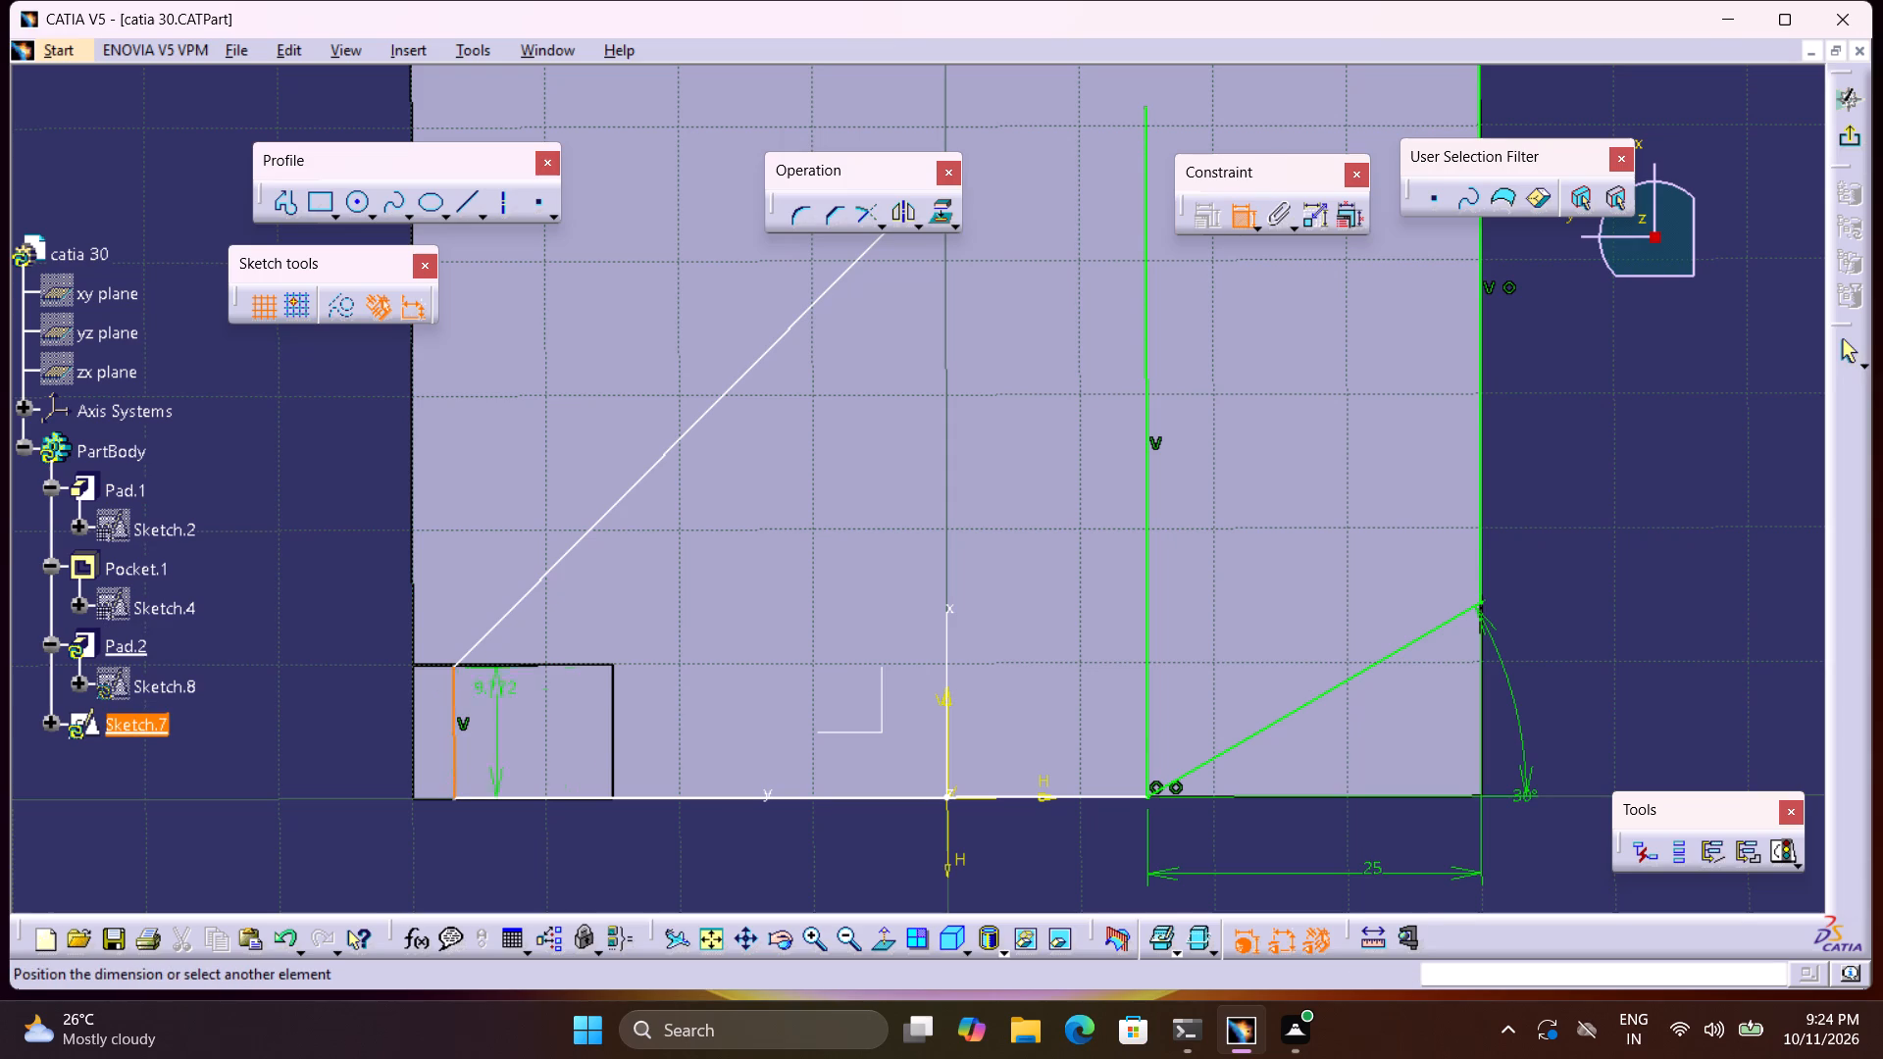
click(617, 700)
right_click(617, 700)
right_click(617, 700)
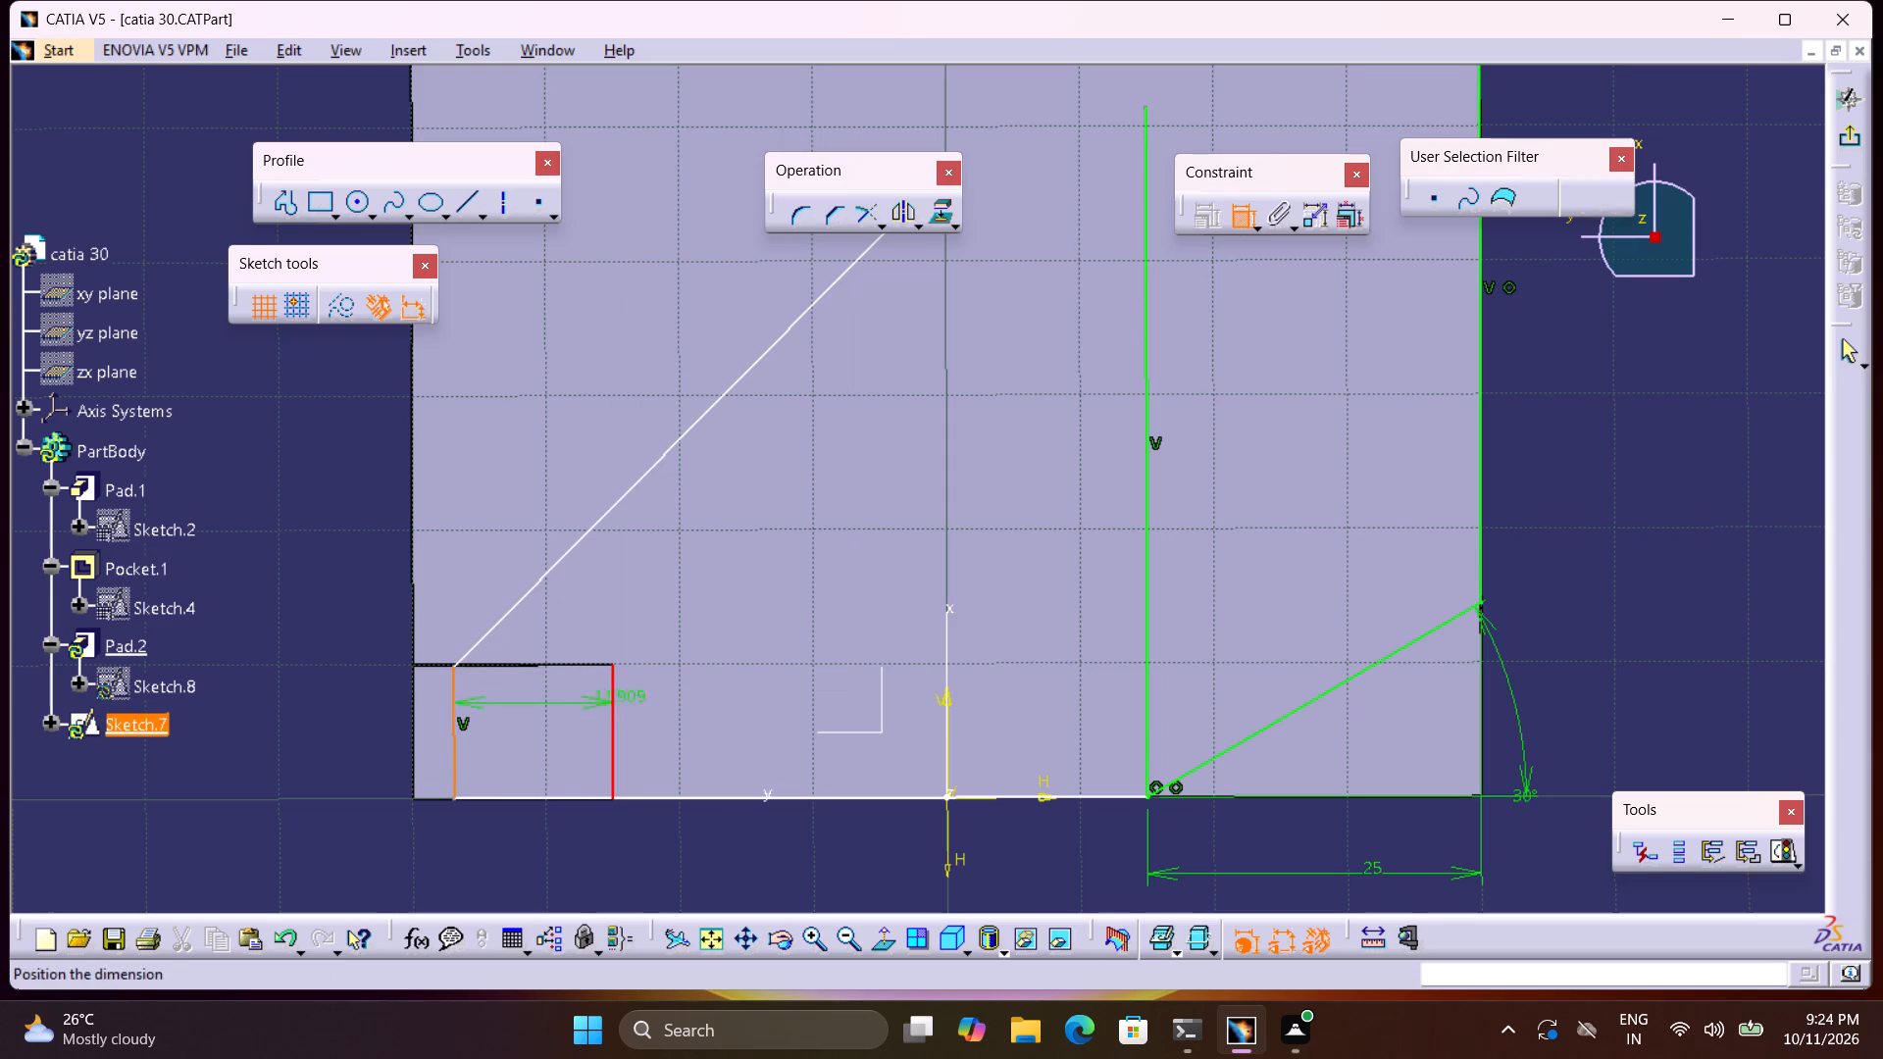
right_click(640, 685)
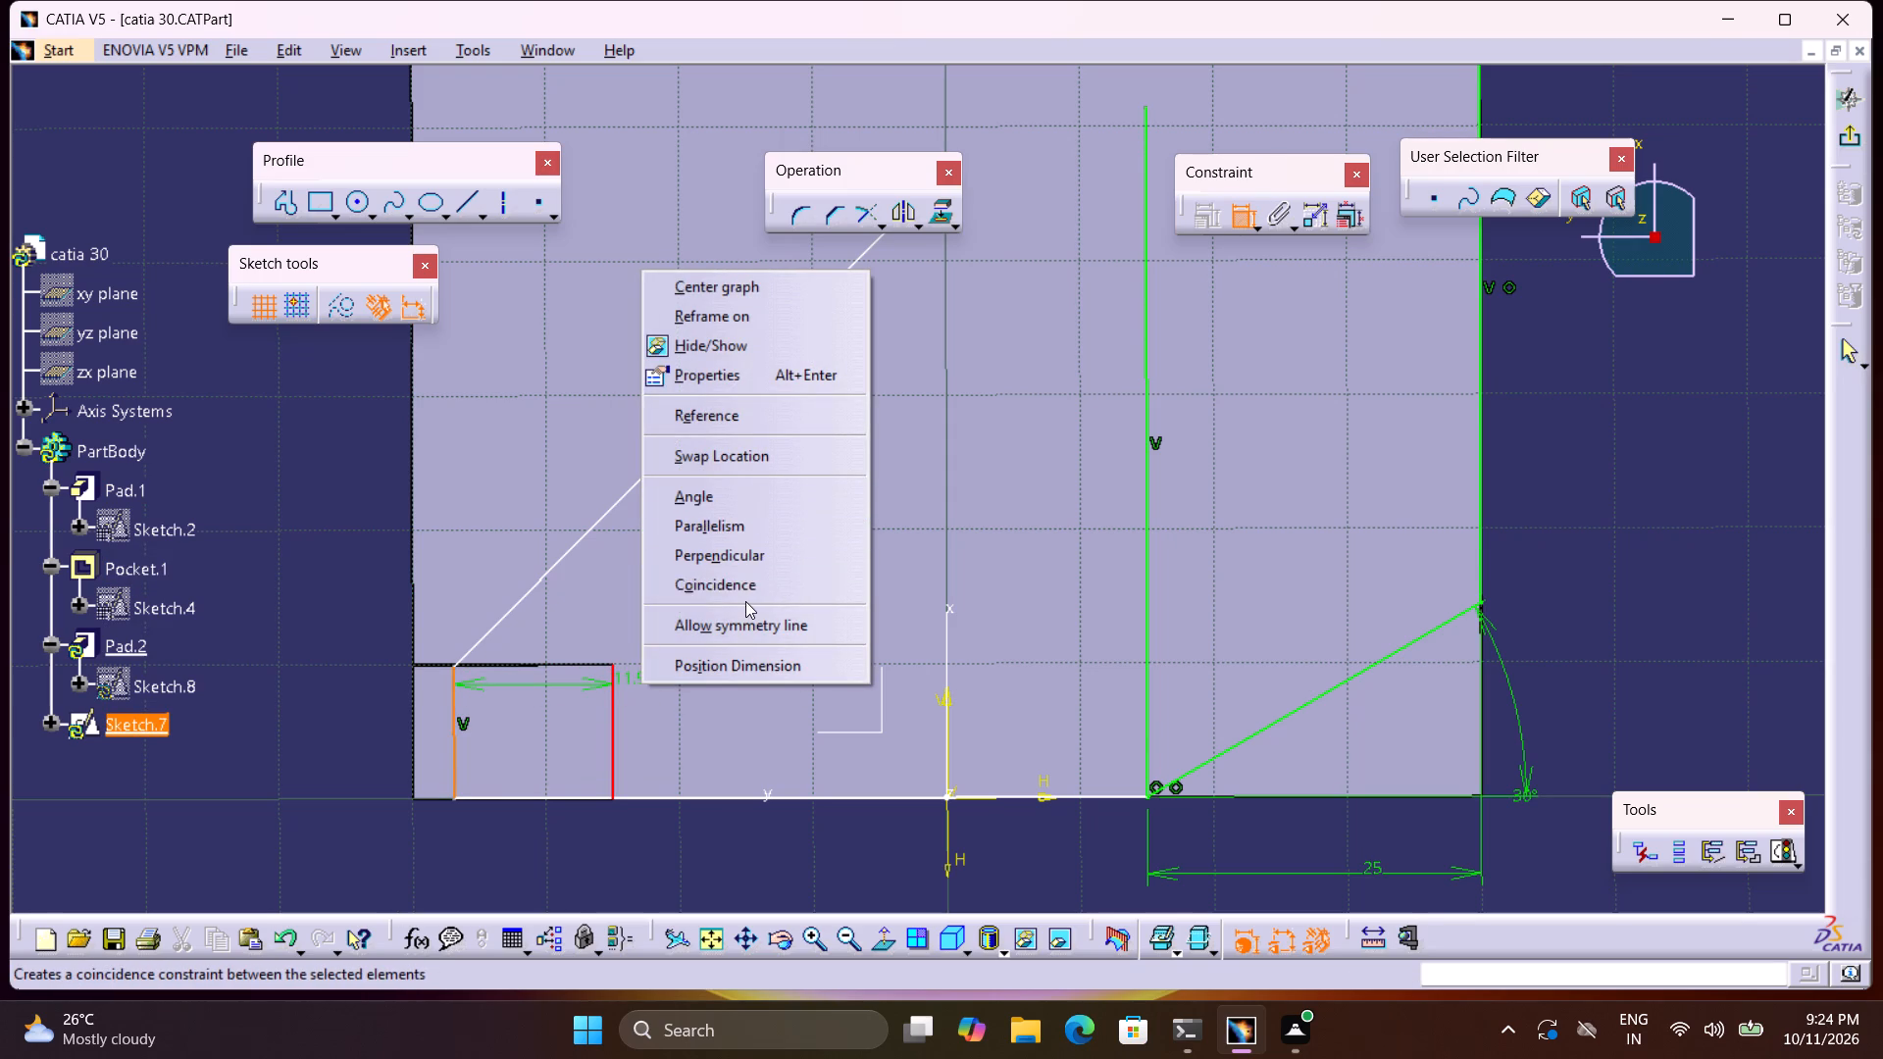
click(740, 592)
Pull the bottom sketch line off the base's lower edge and constrain it coincident with that edge.
middle_drag(1017, 533, 976, 590)
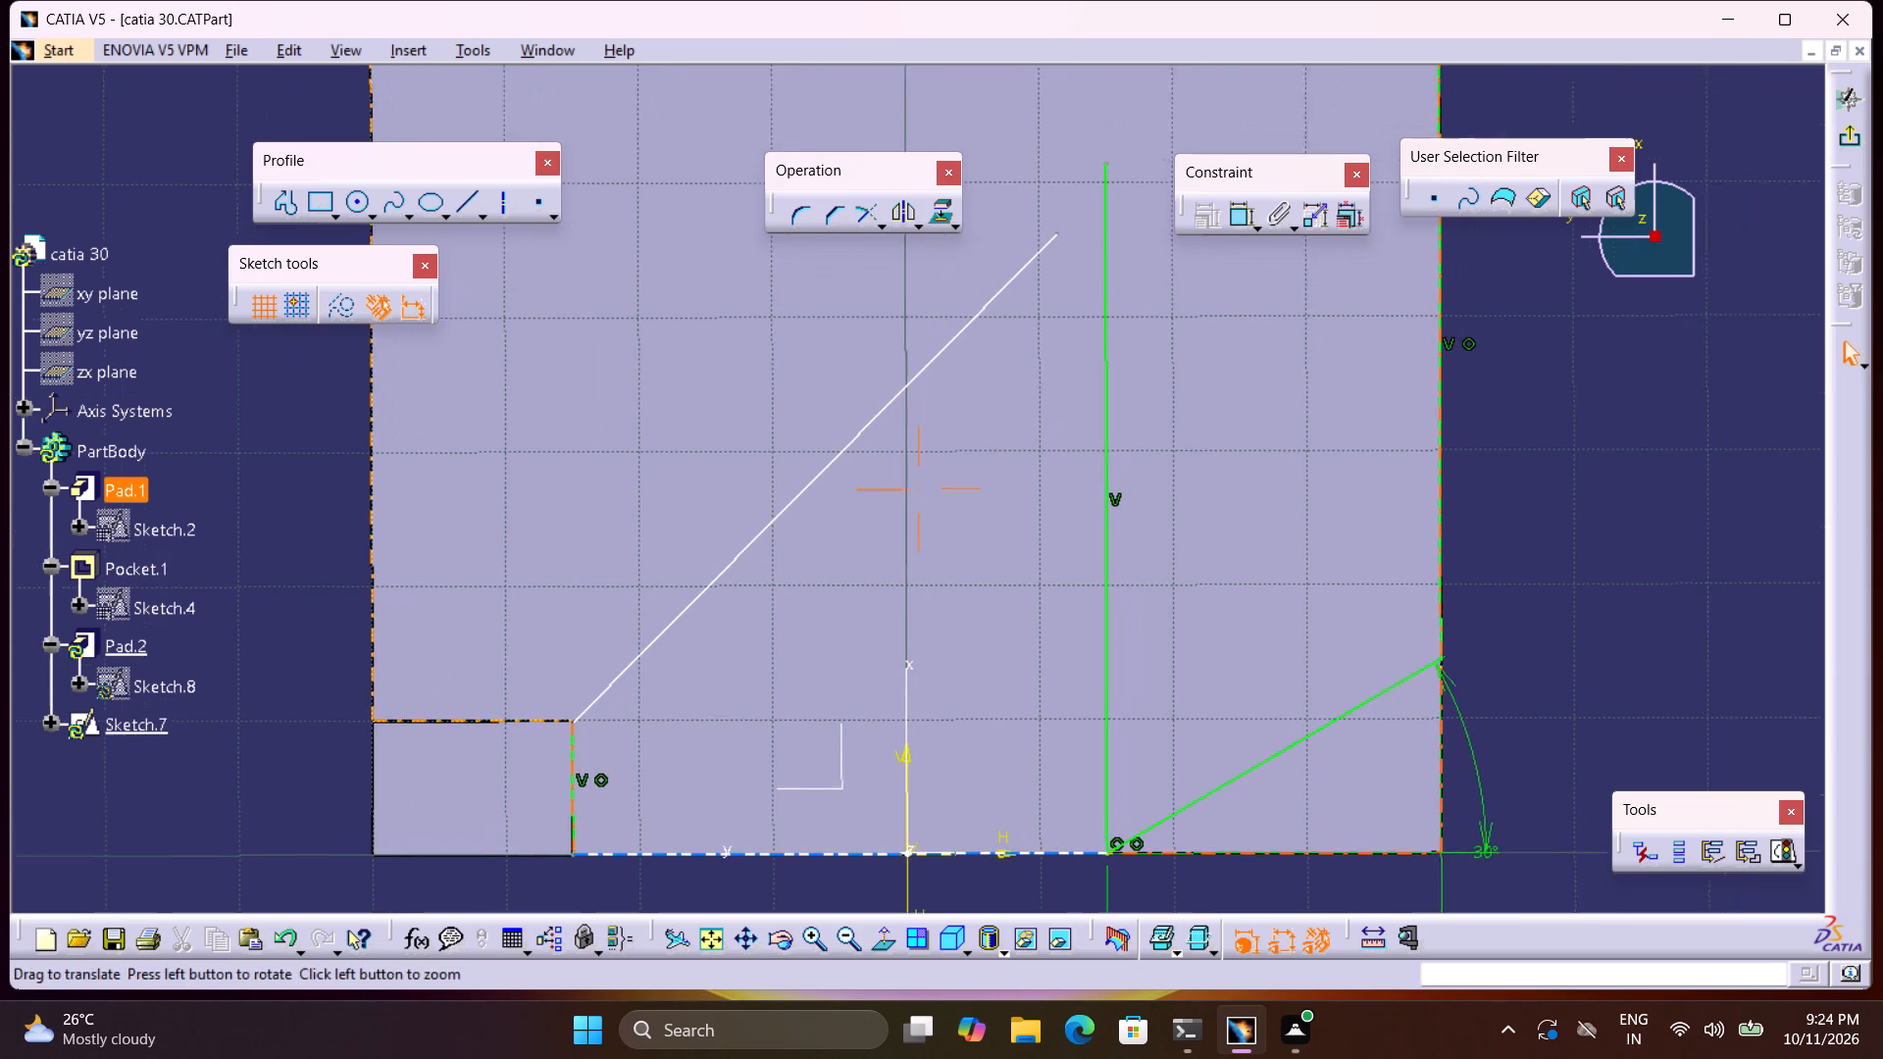
middle_drag(976, 590, 965, 606)
middle_drag(1021, 693, 962, 447)
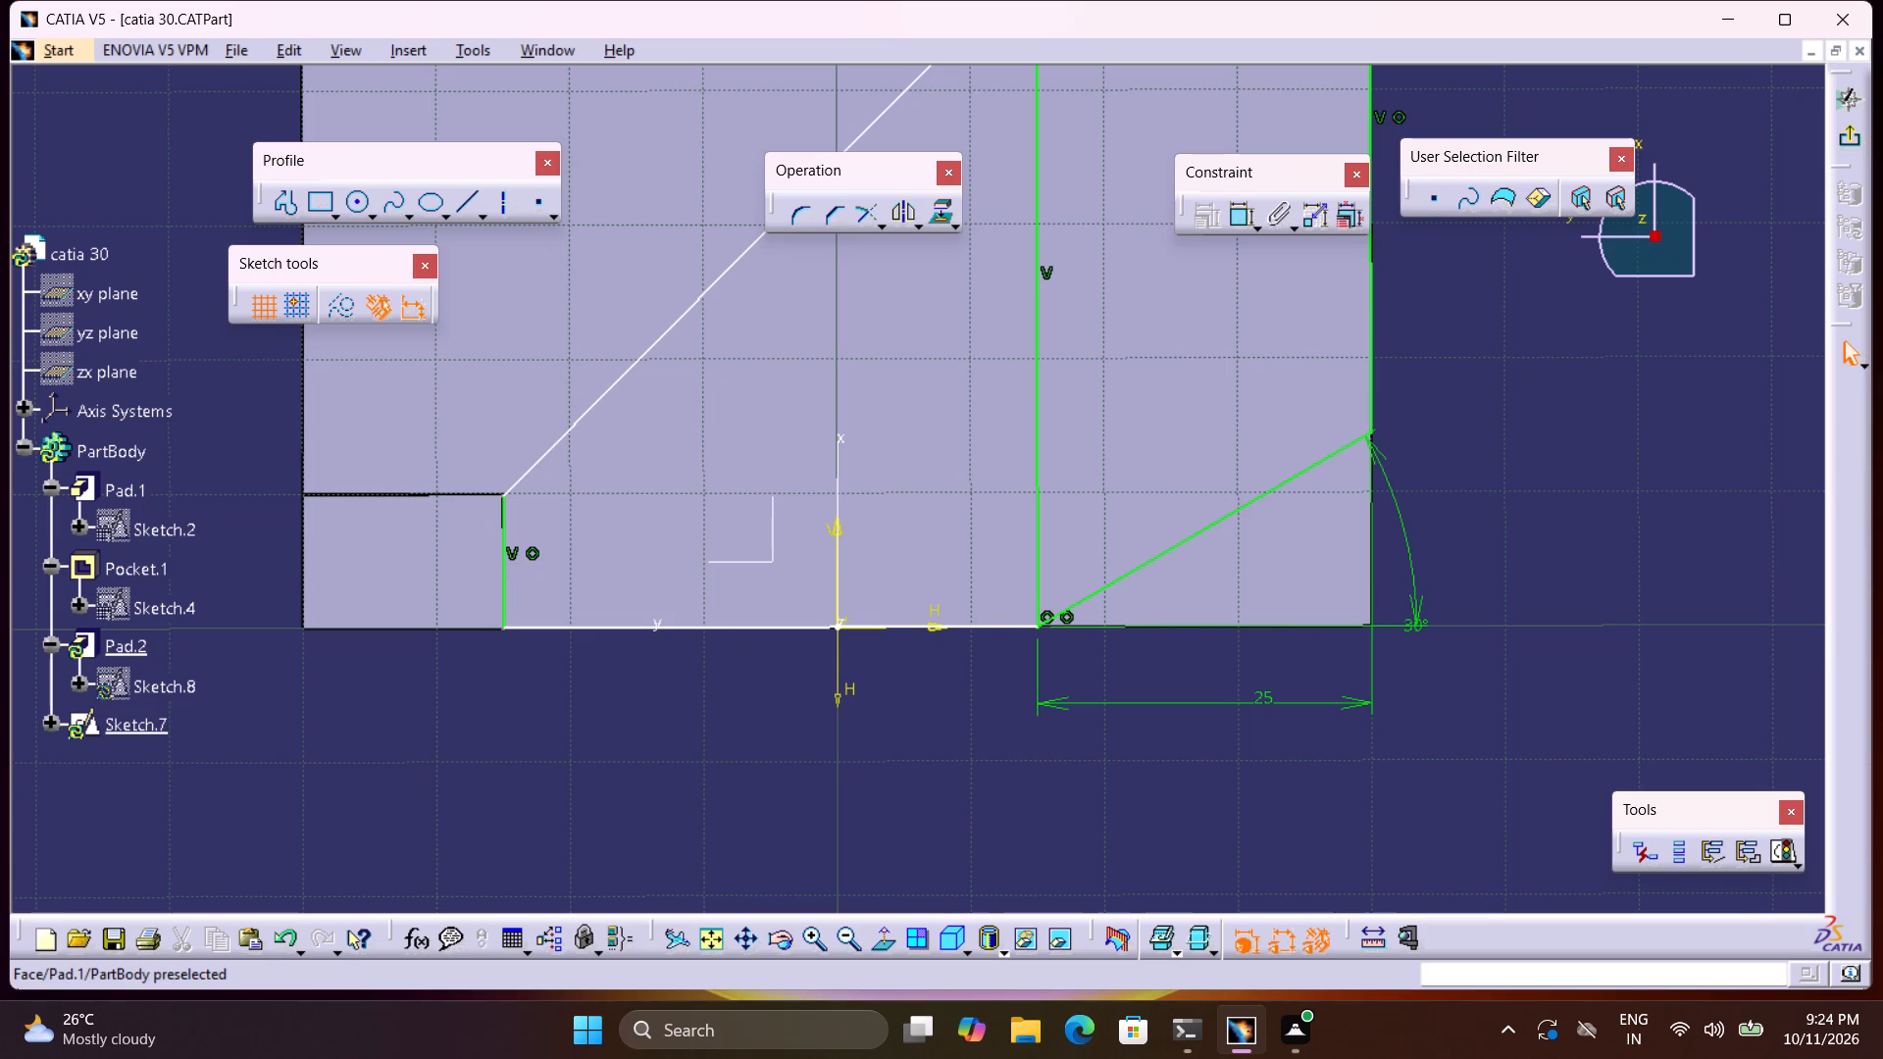
drag(720, 627, 752, 586)
drag(633, 626, 646, 602)
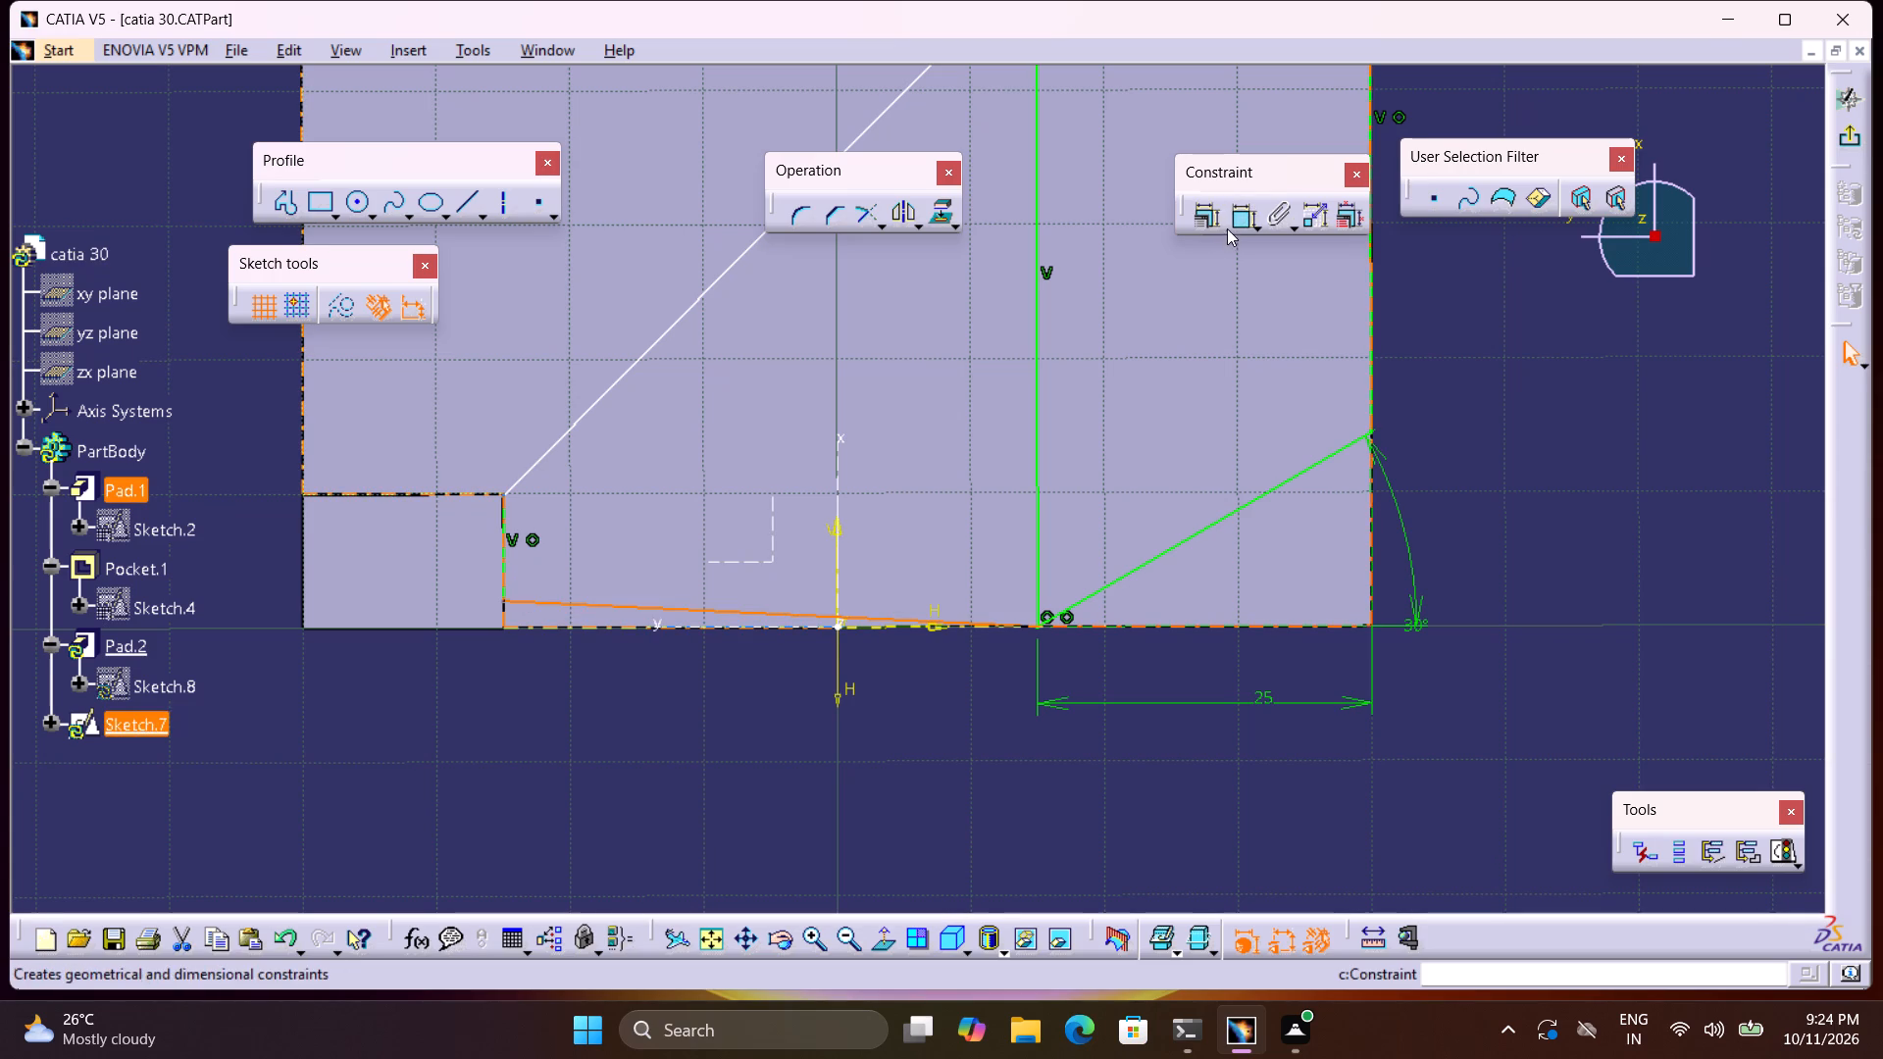
click(1228, 227)
click(621, 627)
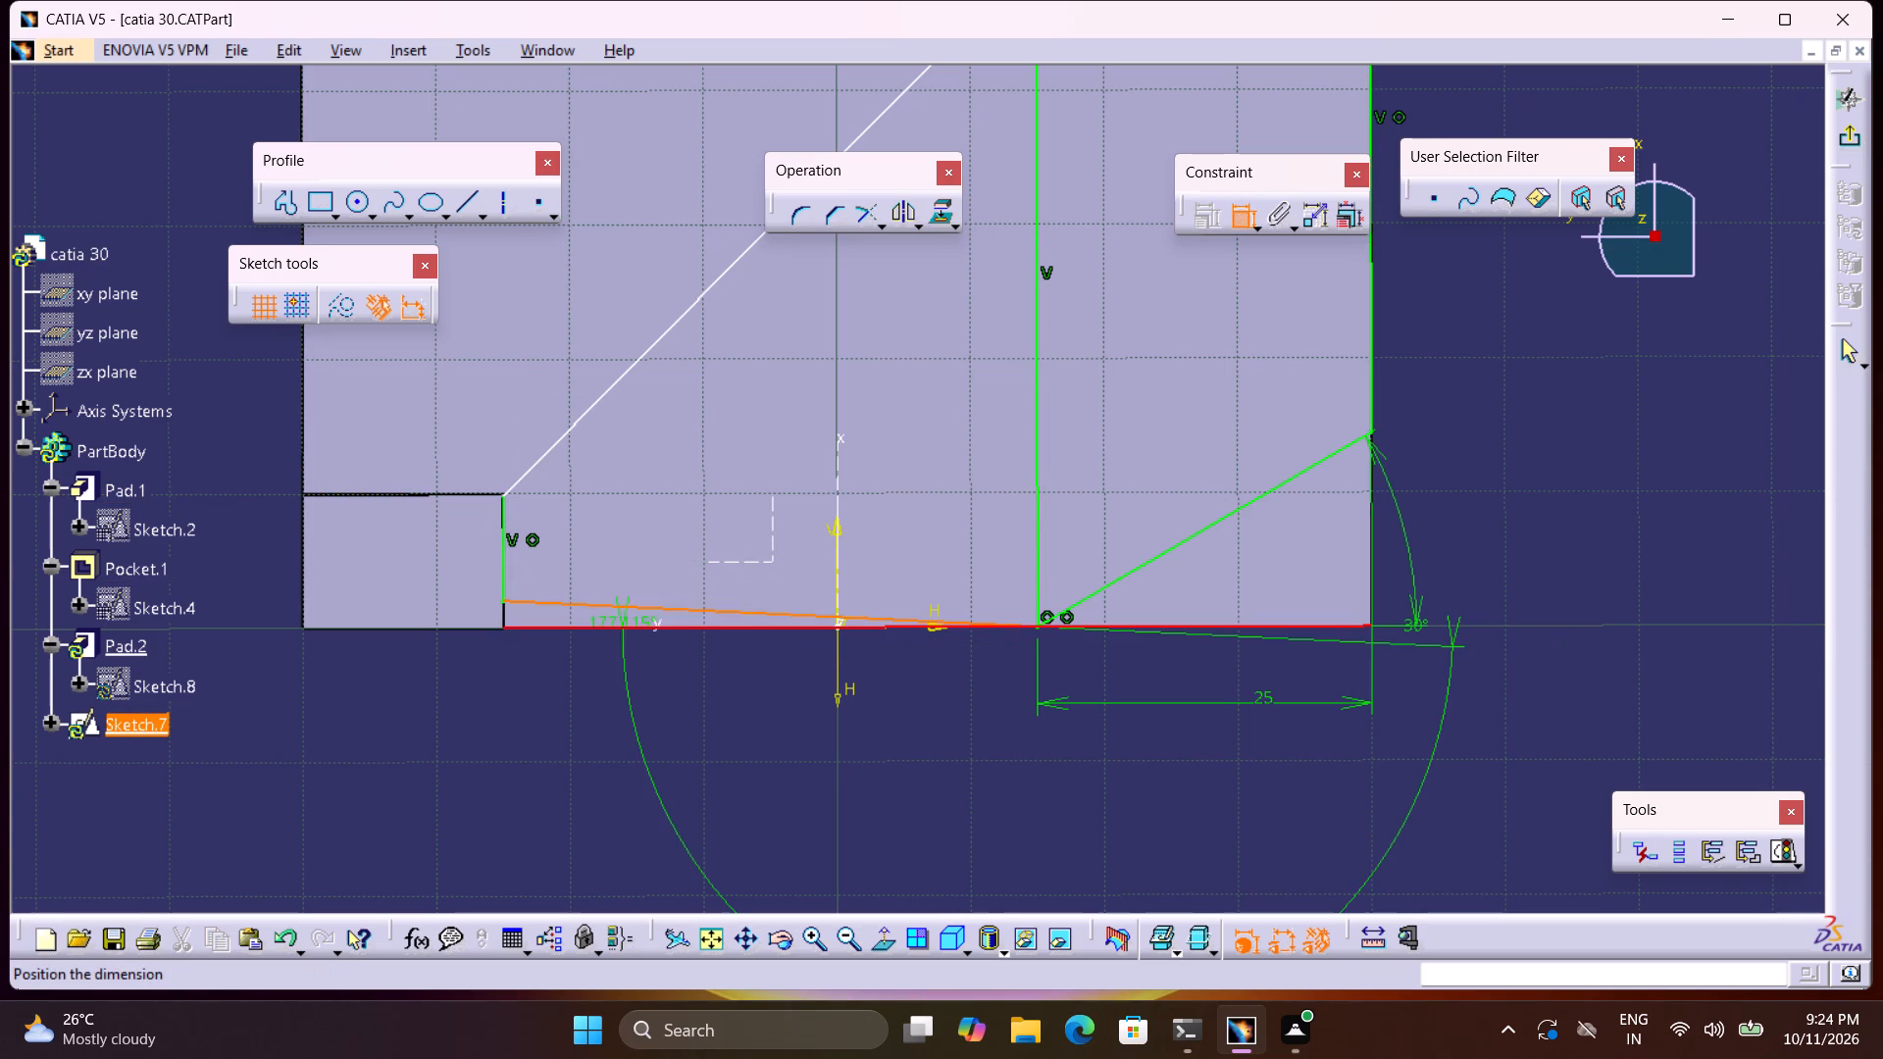
right_click(620, 627)
click(714, 529)
Make the long diagonal line's upper end coincident with the interior vertical line's upper end.
middle_drag(973, 474, 906, 627)
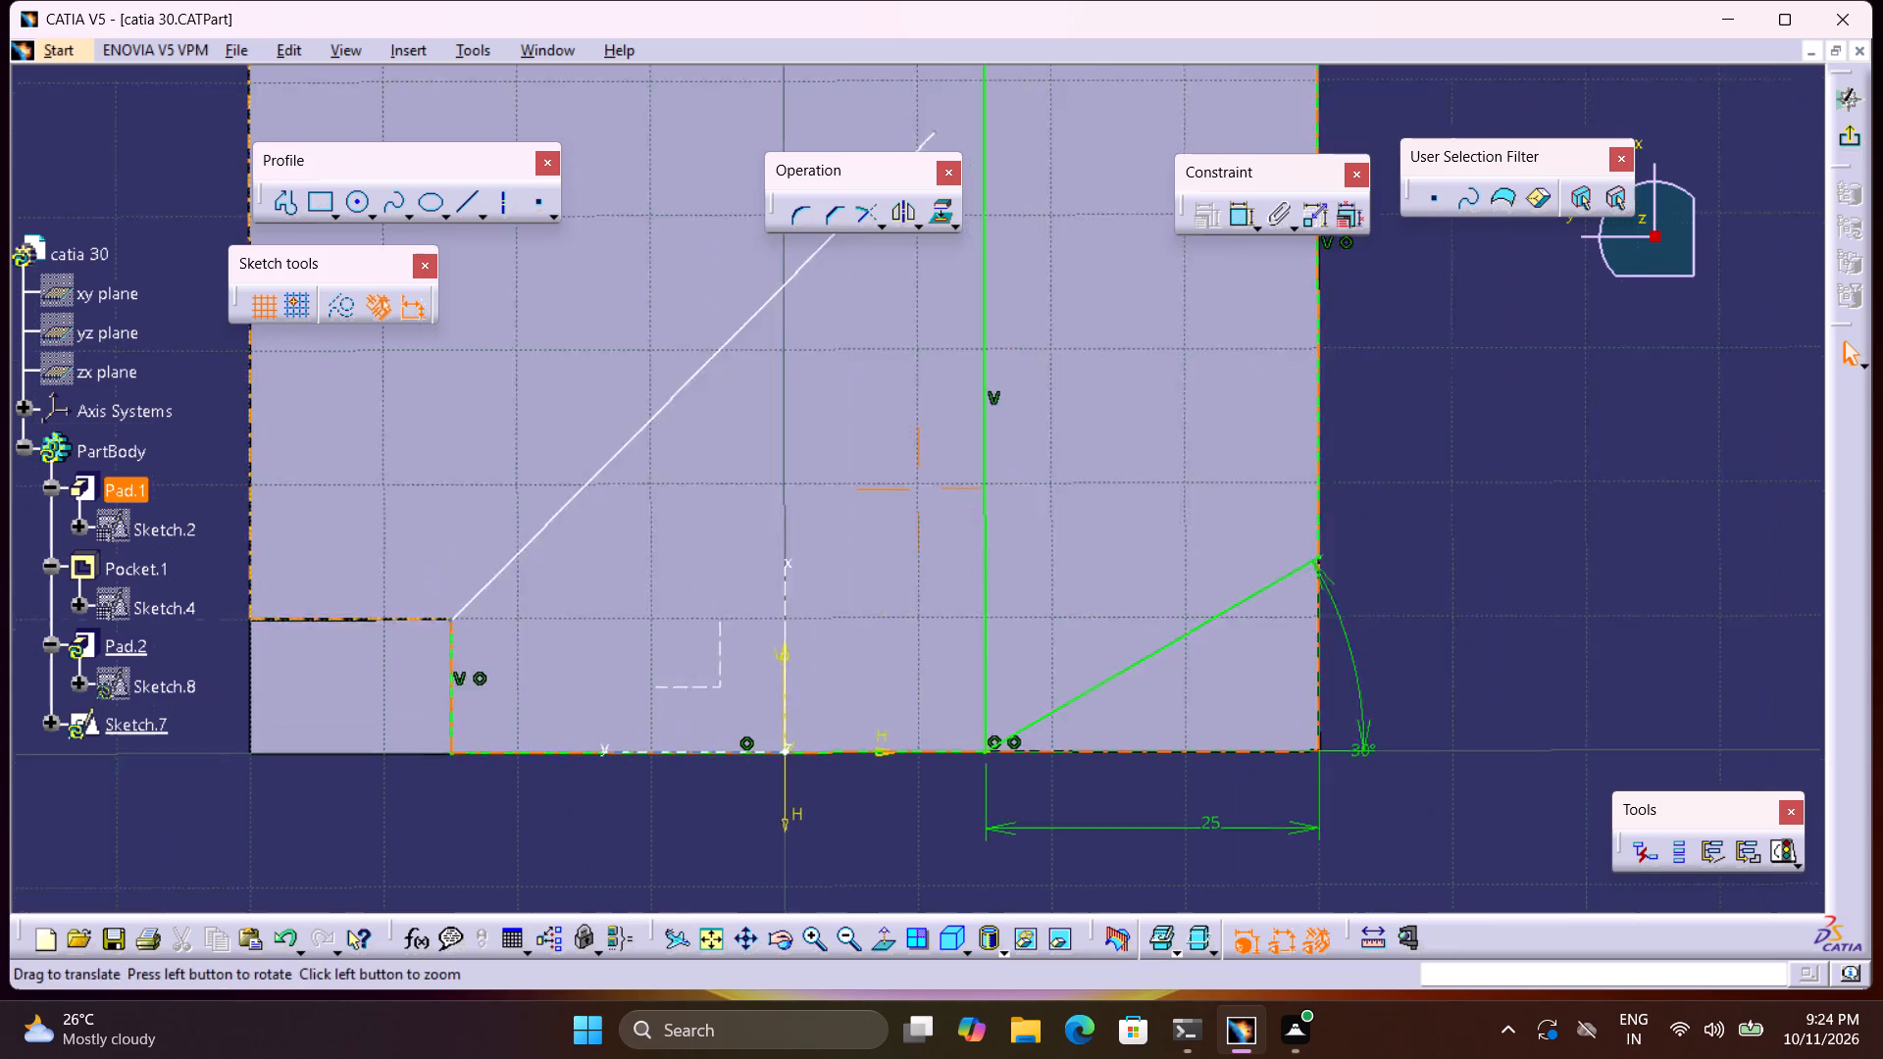
middle_drag(906, 627, 858, 755)
middle_drag(941, 553, 954, 674)
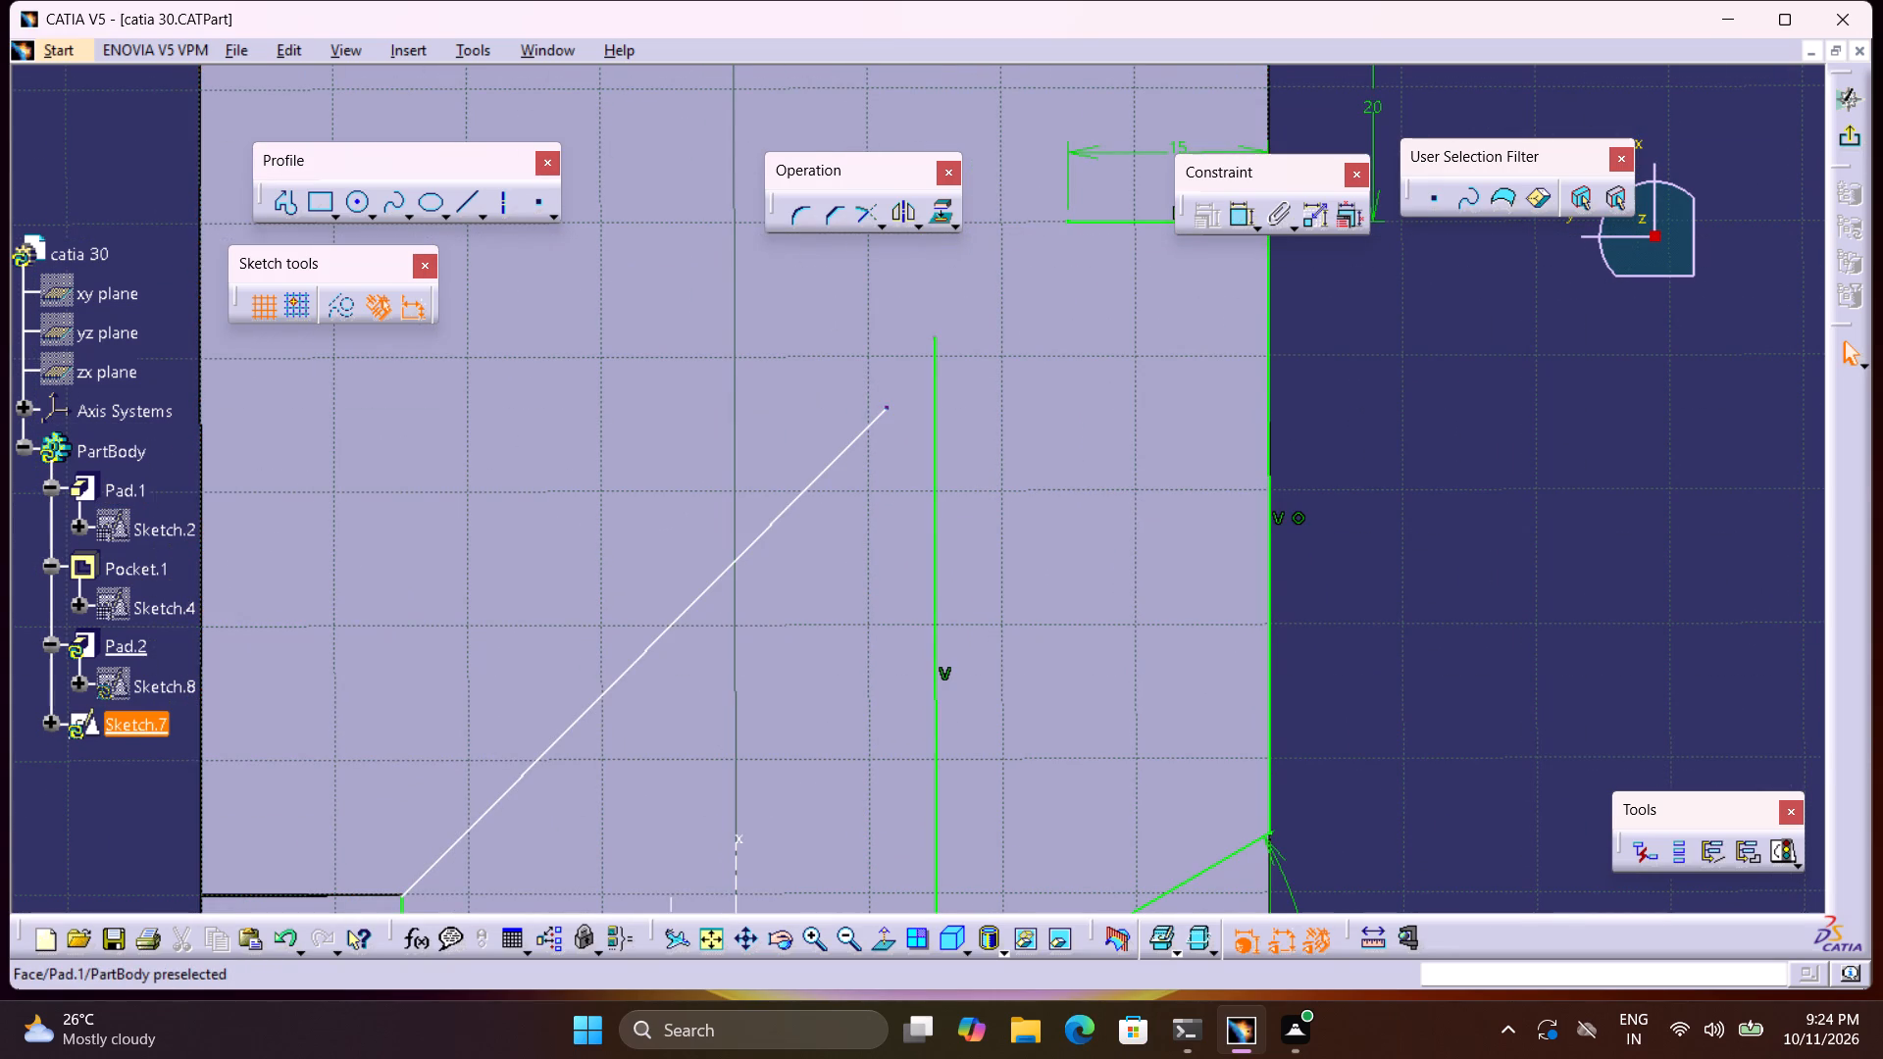
click(887, 408)
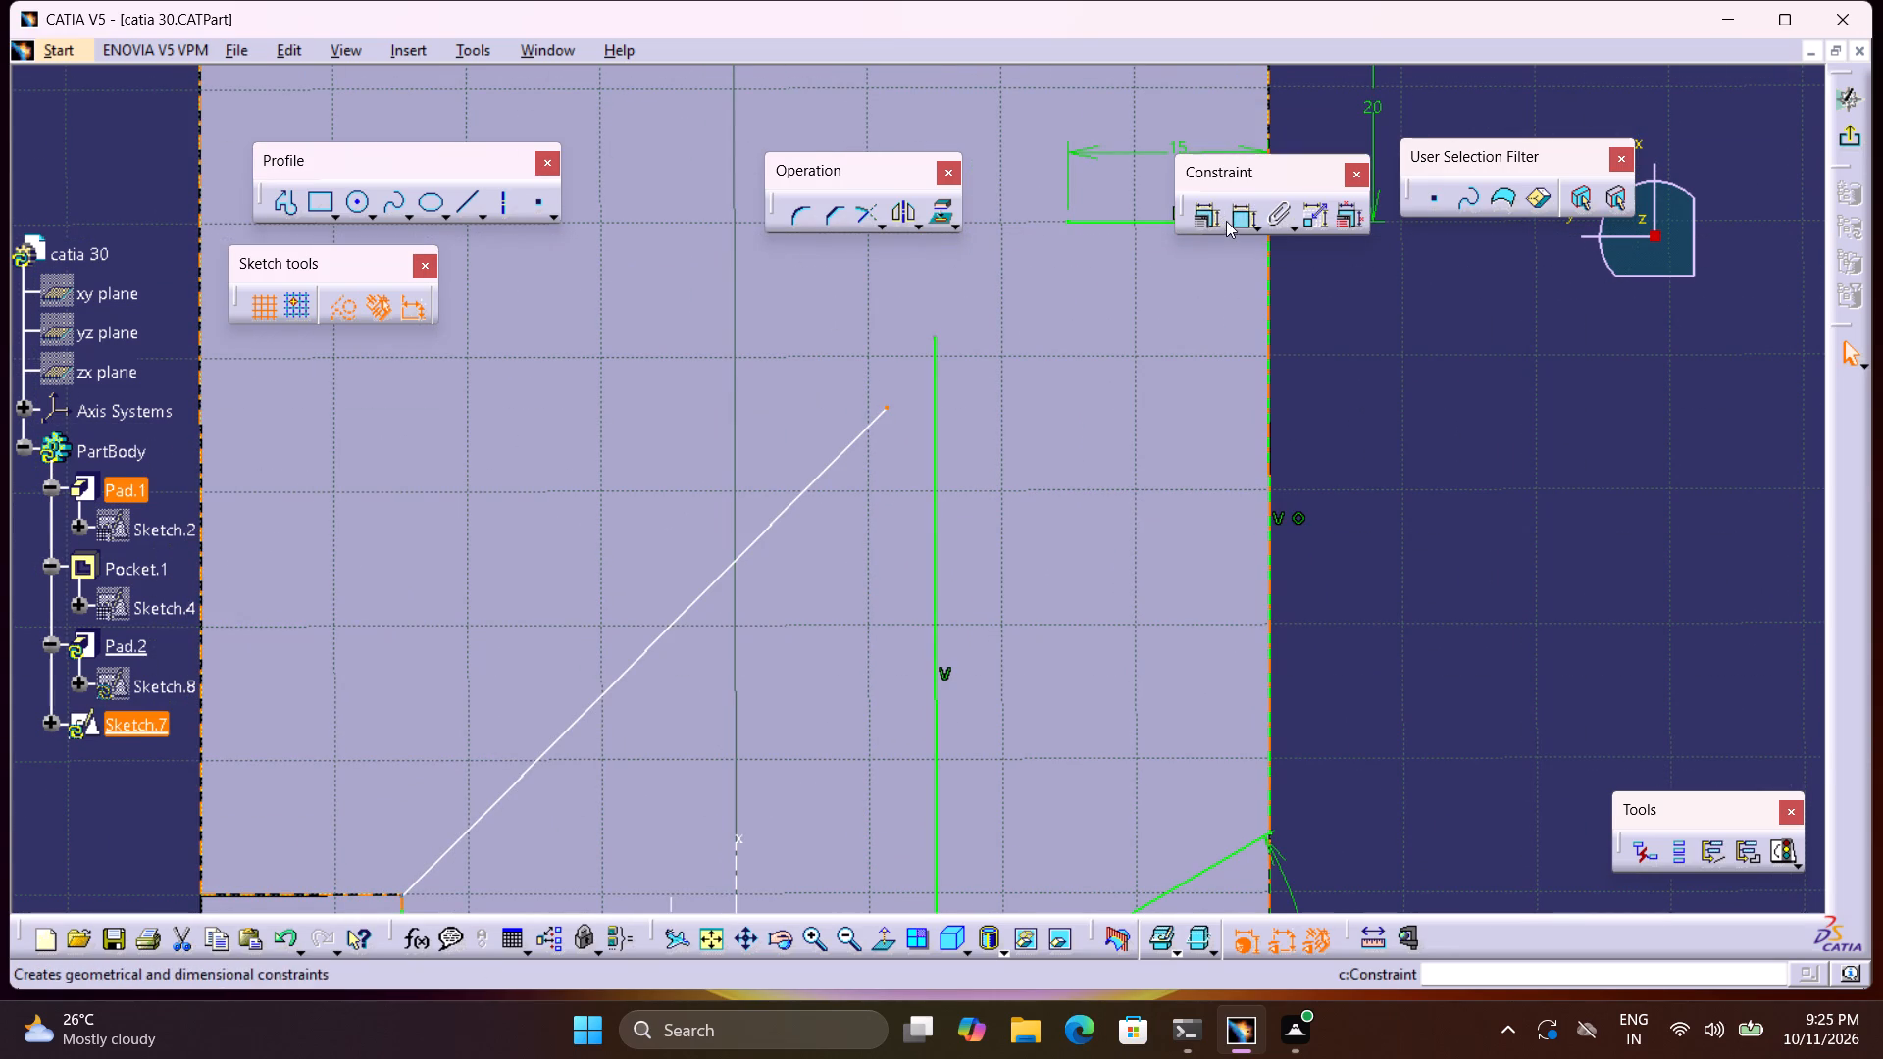
click(1226, 221)
click(936, 337)
right_click(971, 378)
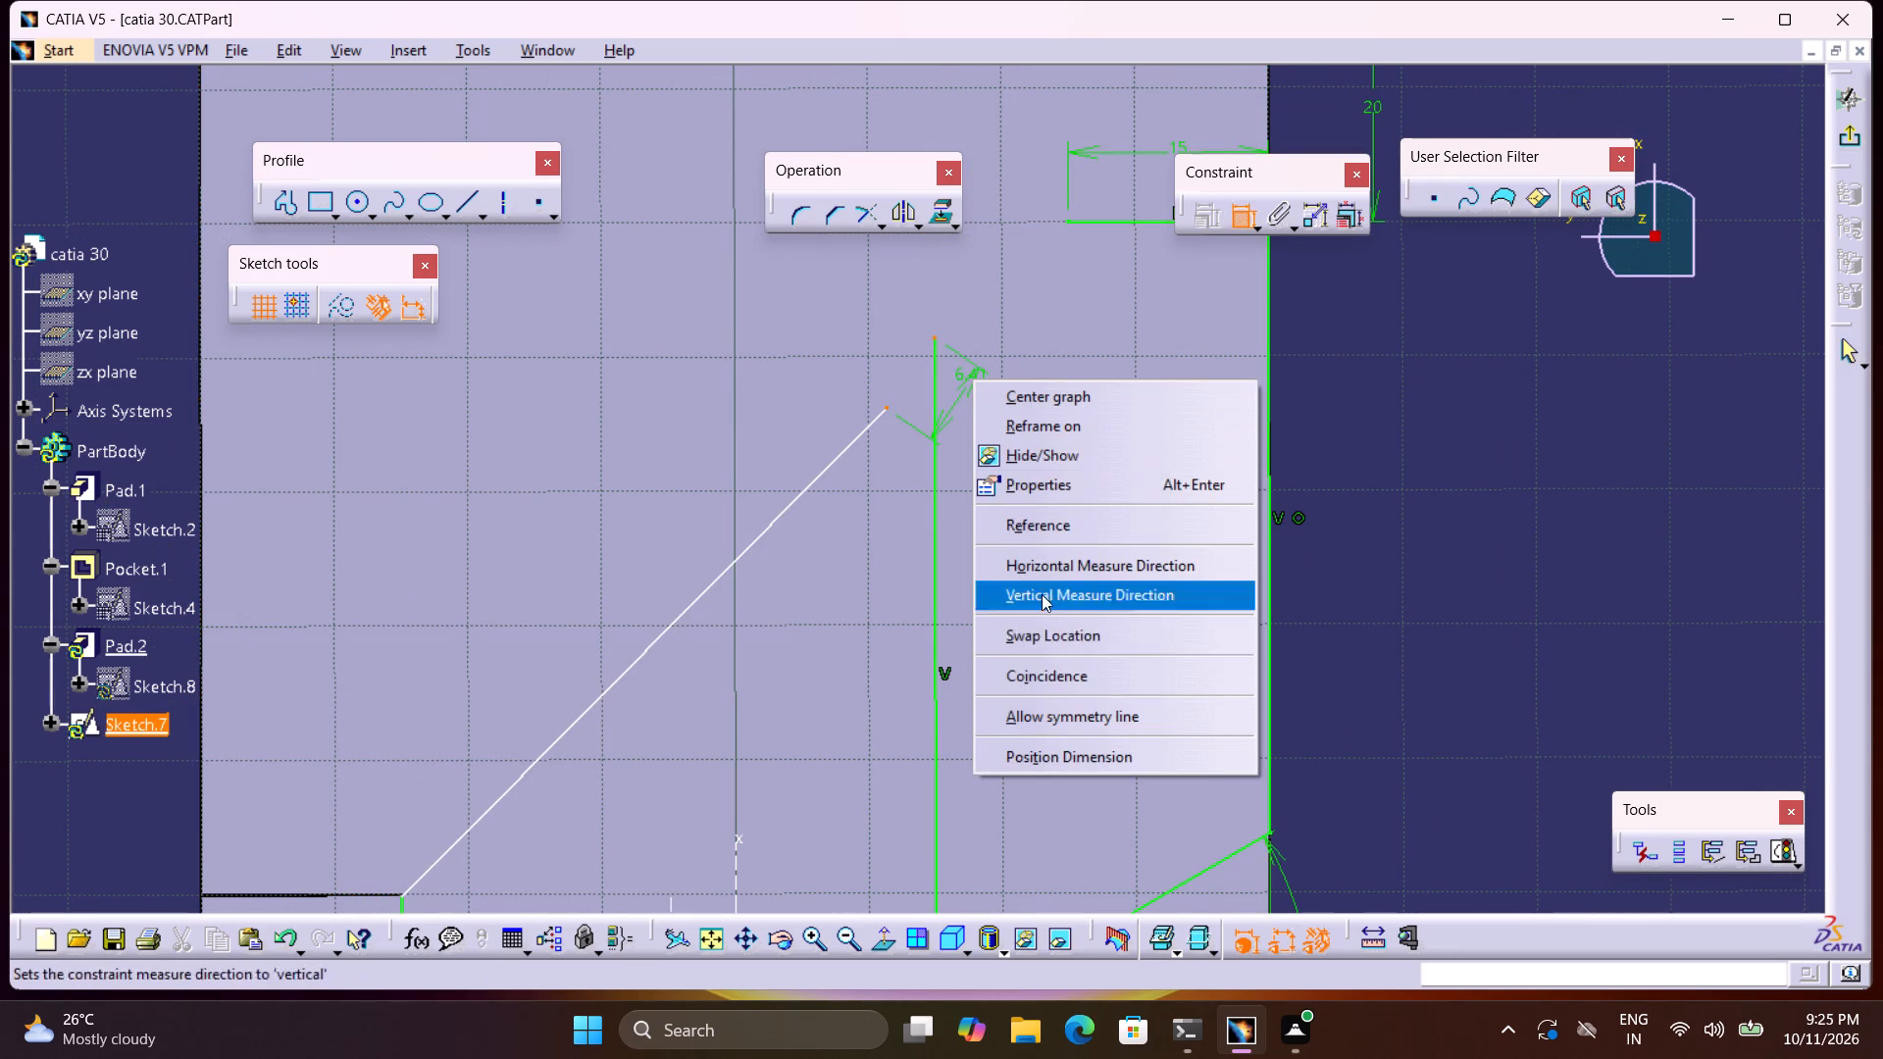
click(1031, 667)
middle_drag(1129, 564, 1111, 432)
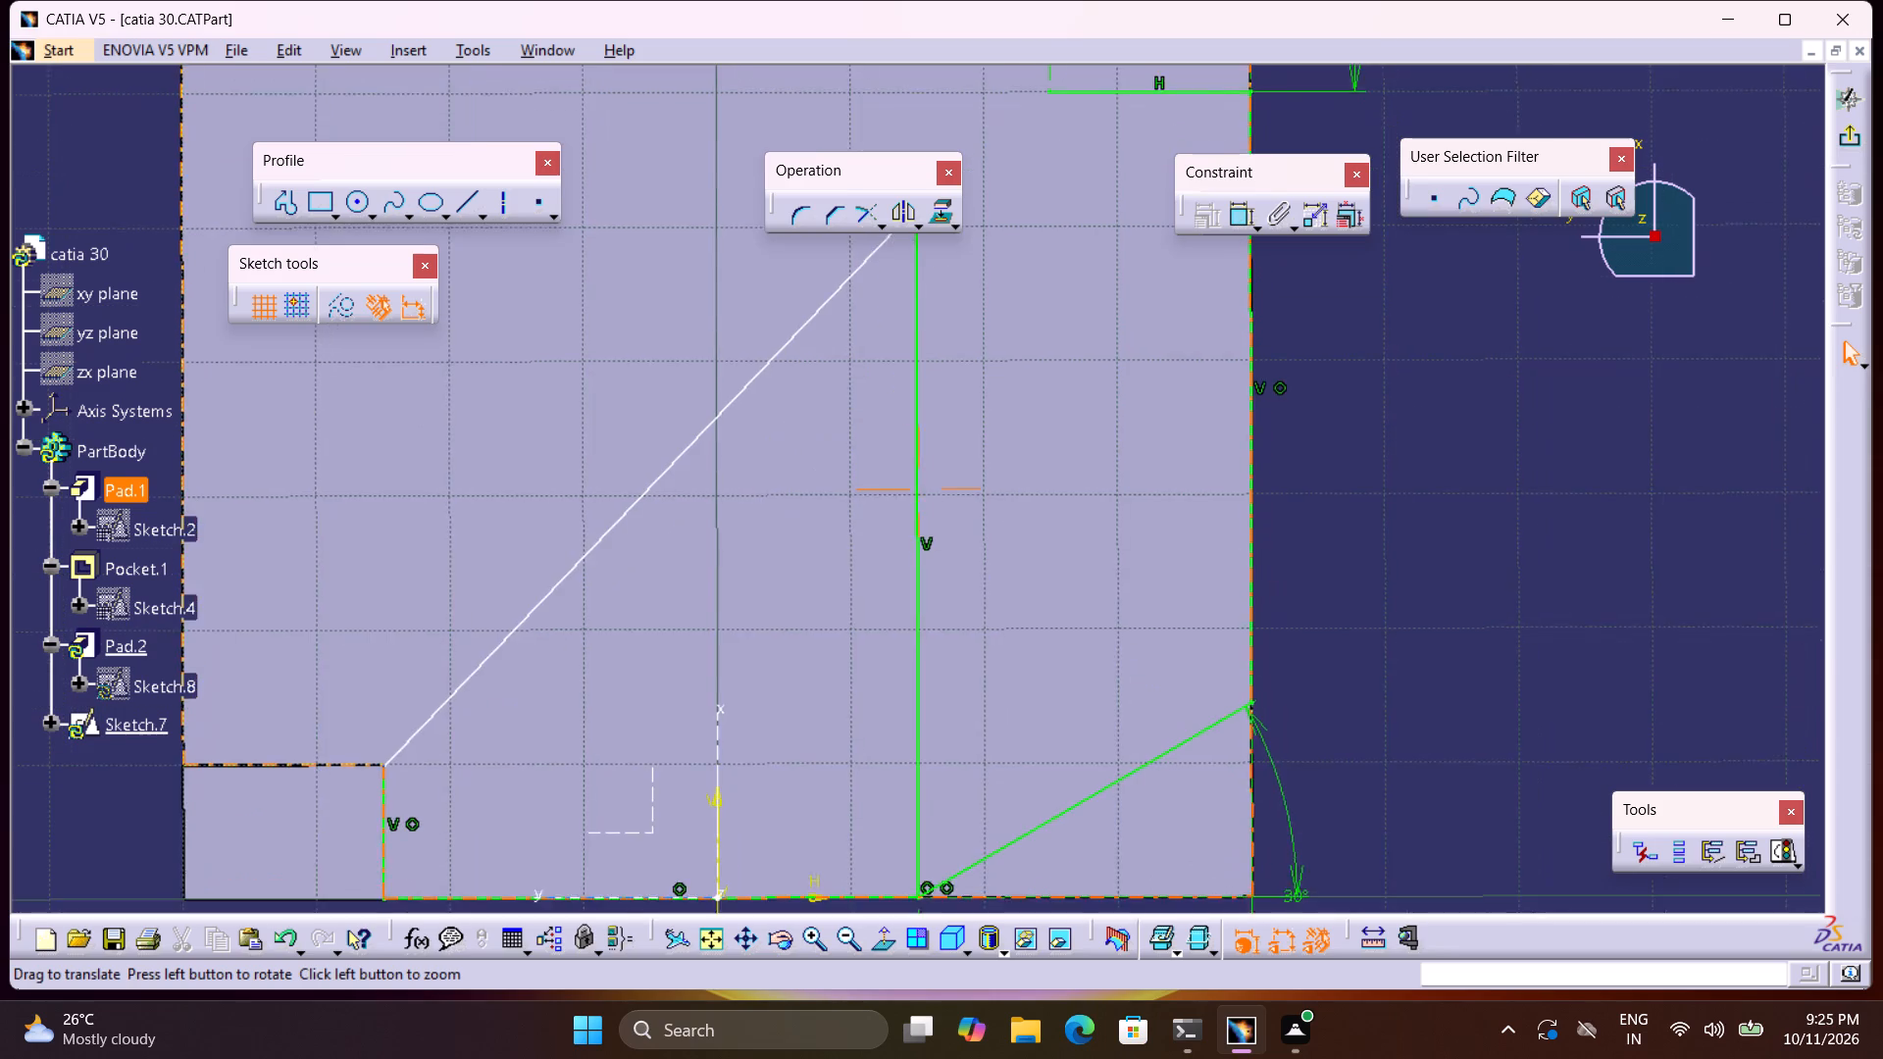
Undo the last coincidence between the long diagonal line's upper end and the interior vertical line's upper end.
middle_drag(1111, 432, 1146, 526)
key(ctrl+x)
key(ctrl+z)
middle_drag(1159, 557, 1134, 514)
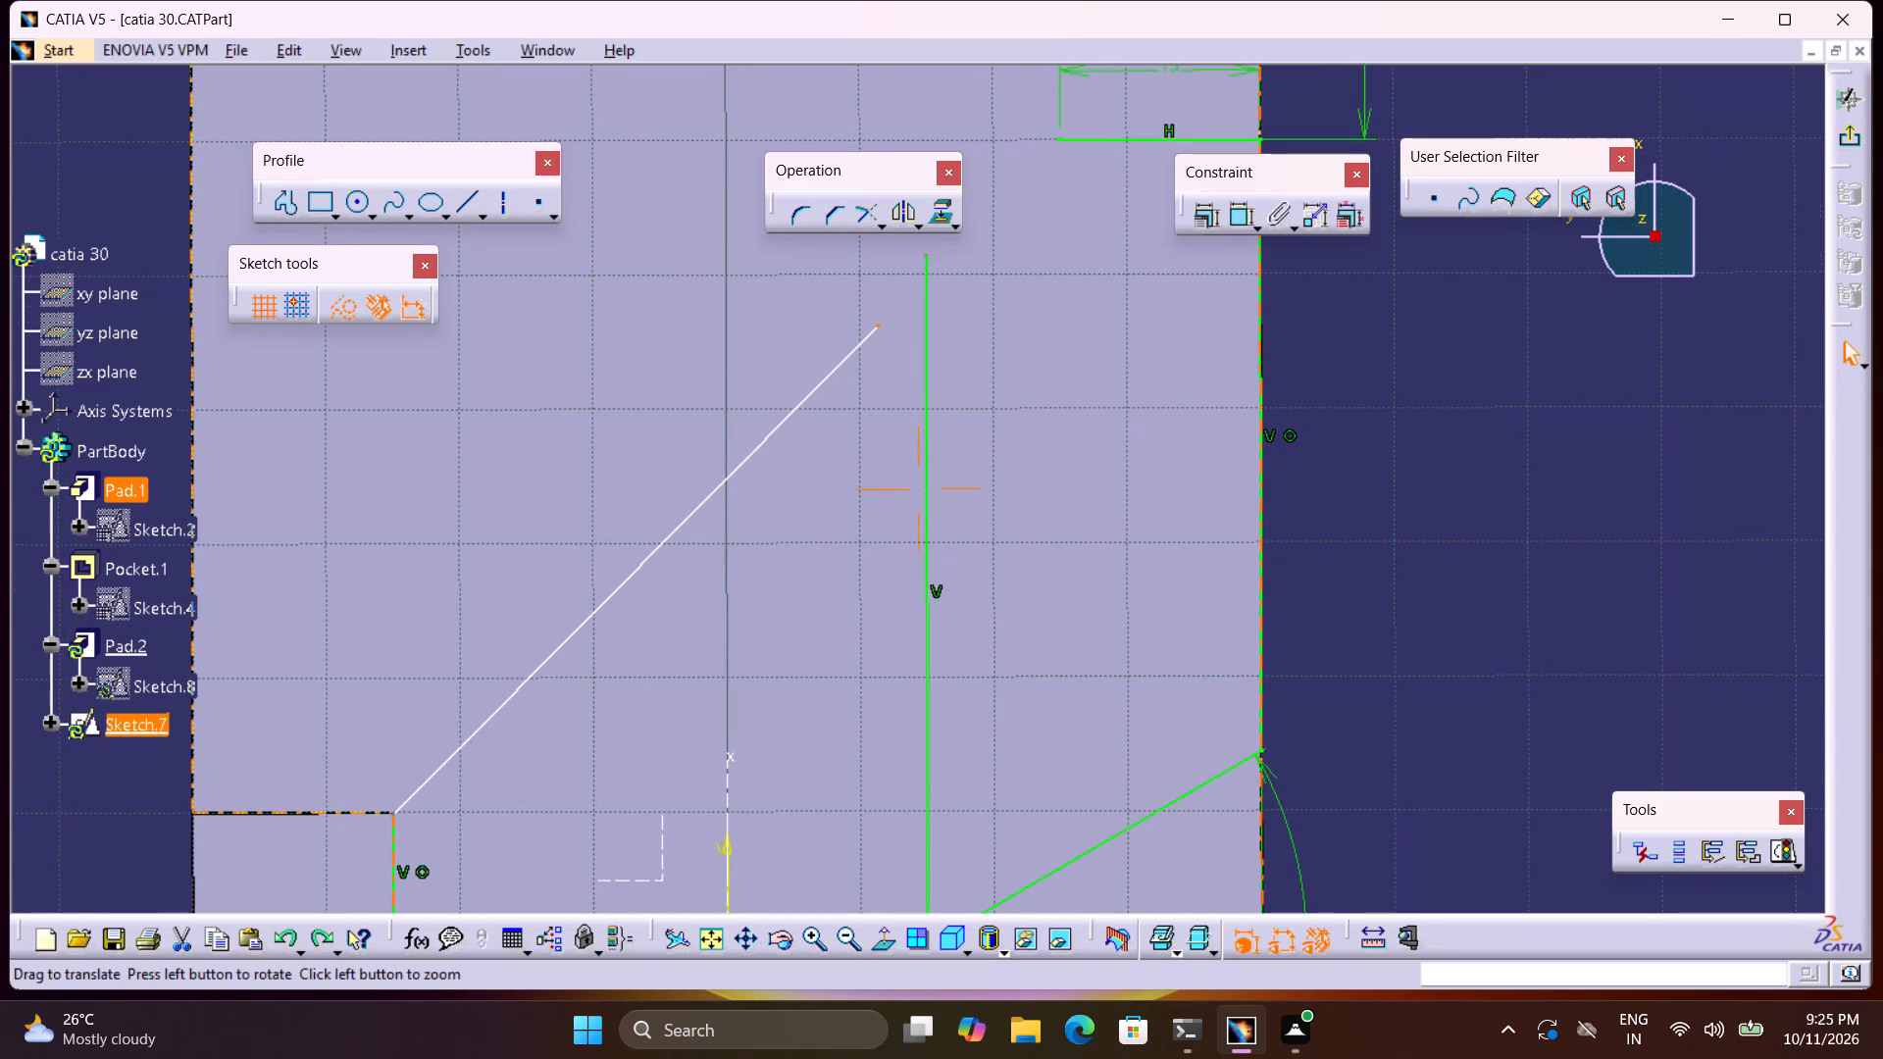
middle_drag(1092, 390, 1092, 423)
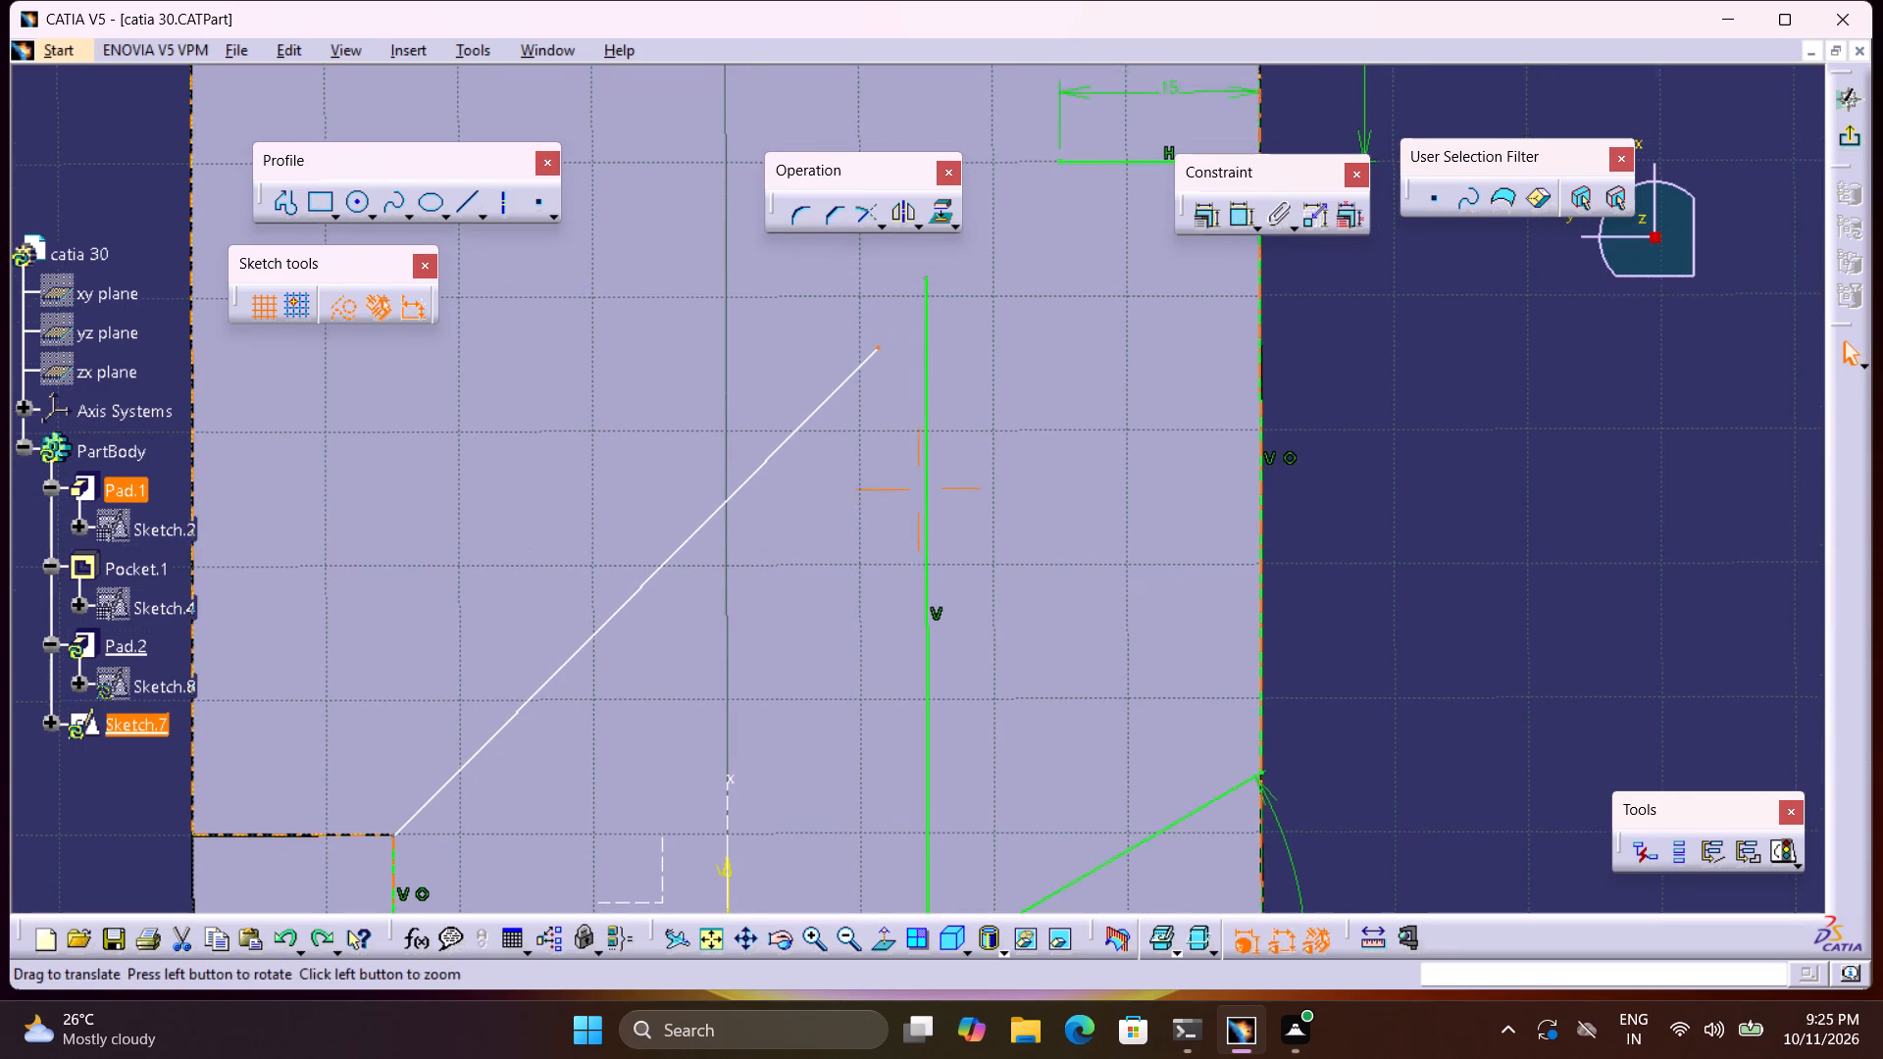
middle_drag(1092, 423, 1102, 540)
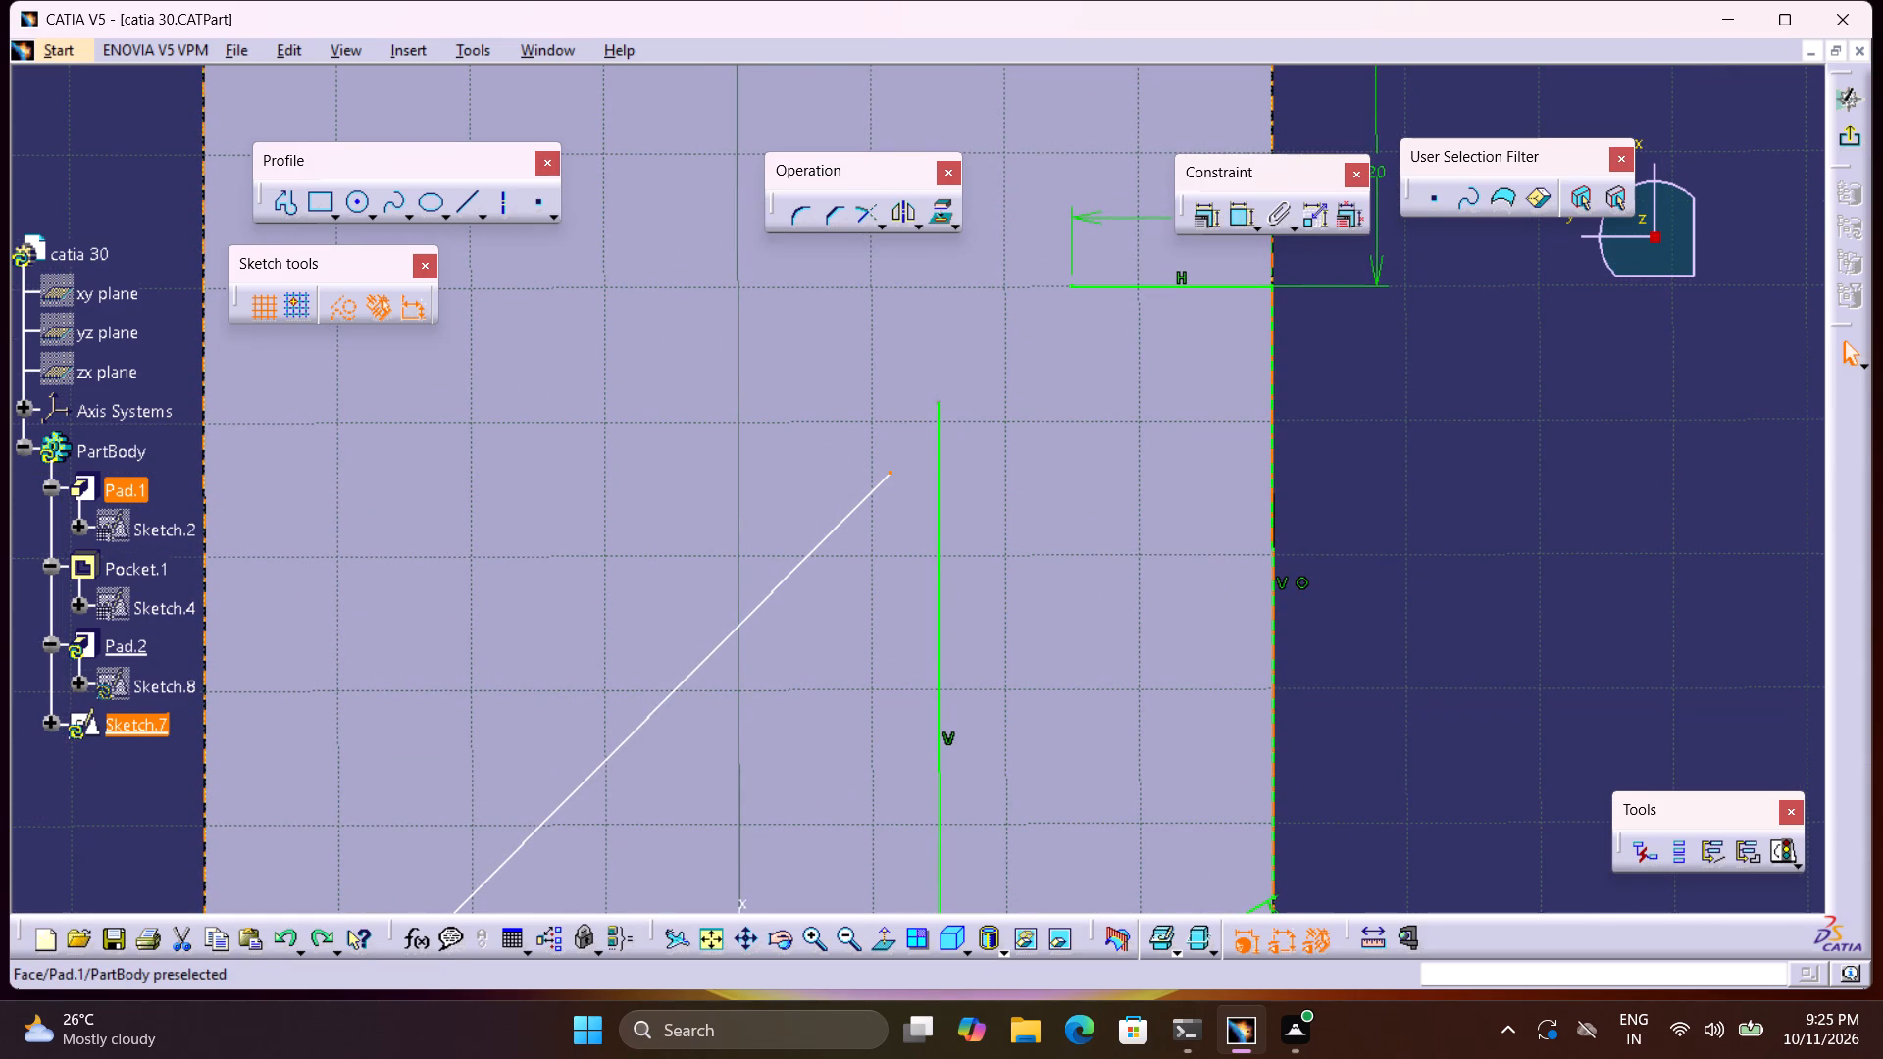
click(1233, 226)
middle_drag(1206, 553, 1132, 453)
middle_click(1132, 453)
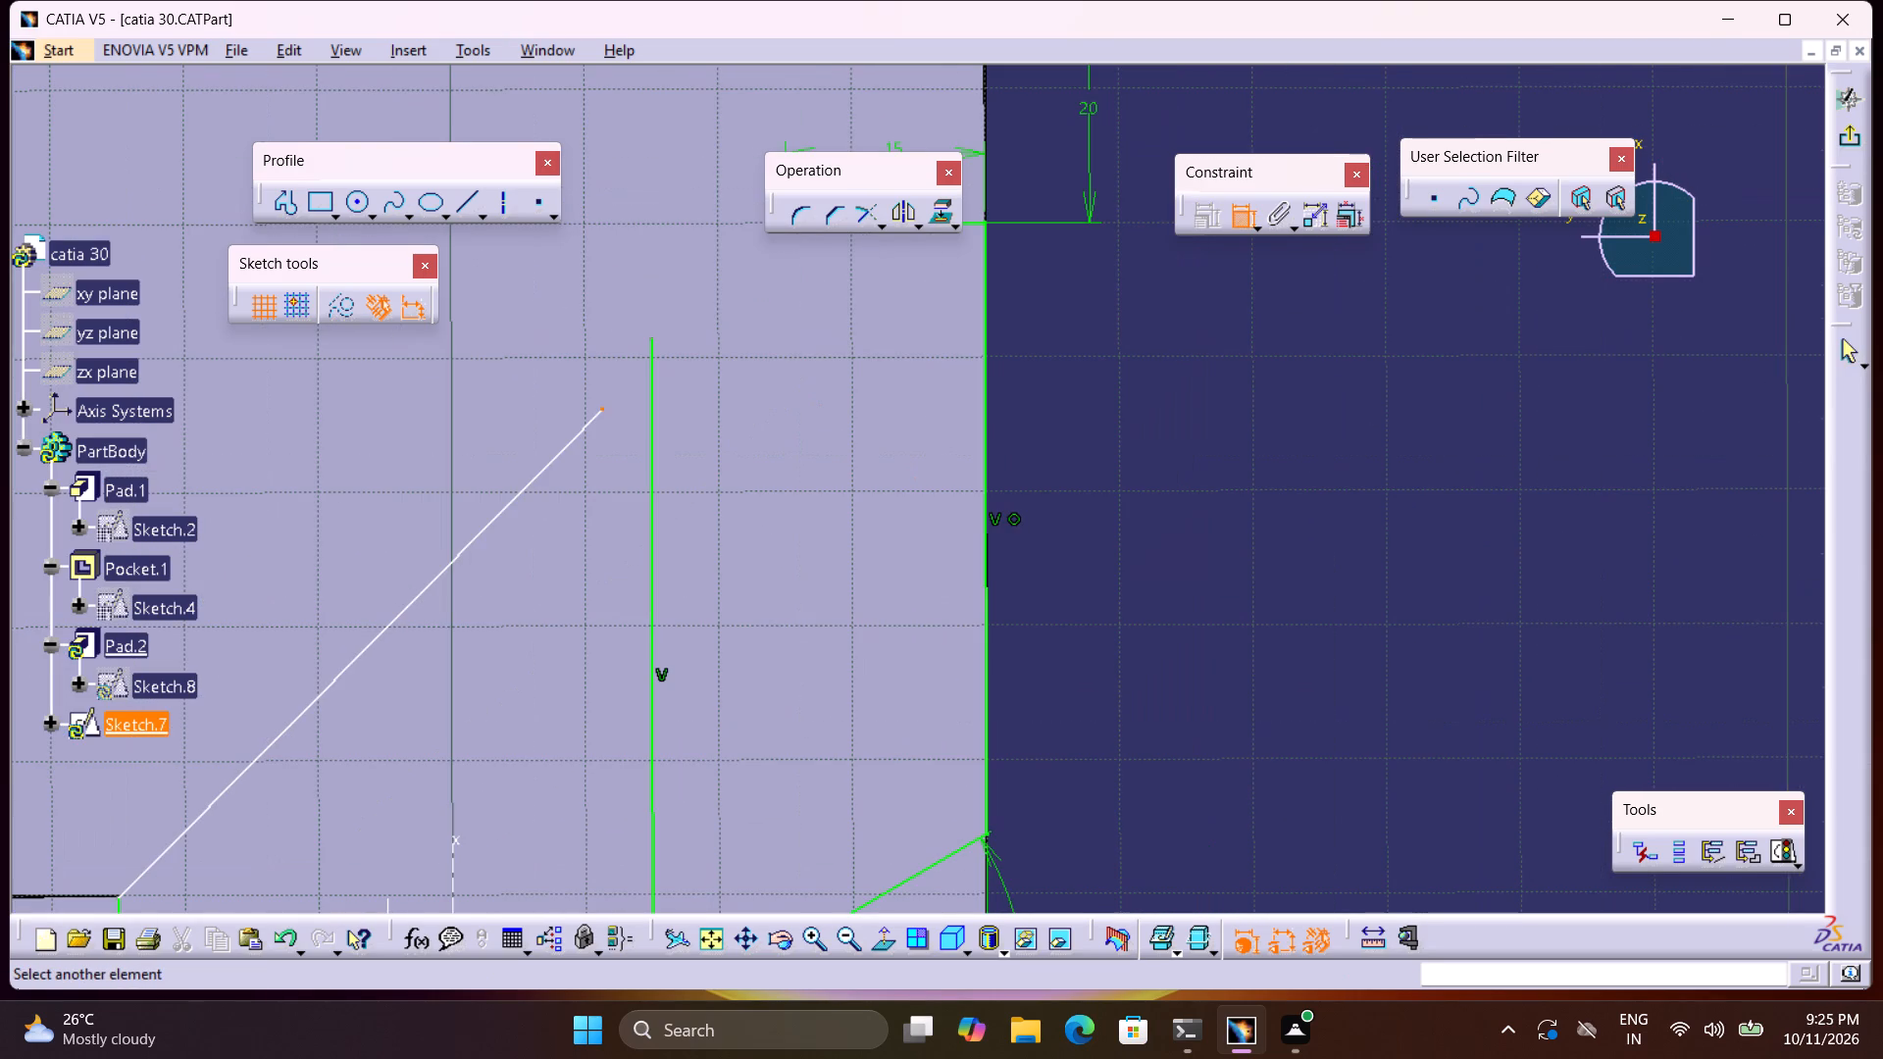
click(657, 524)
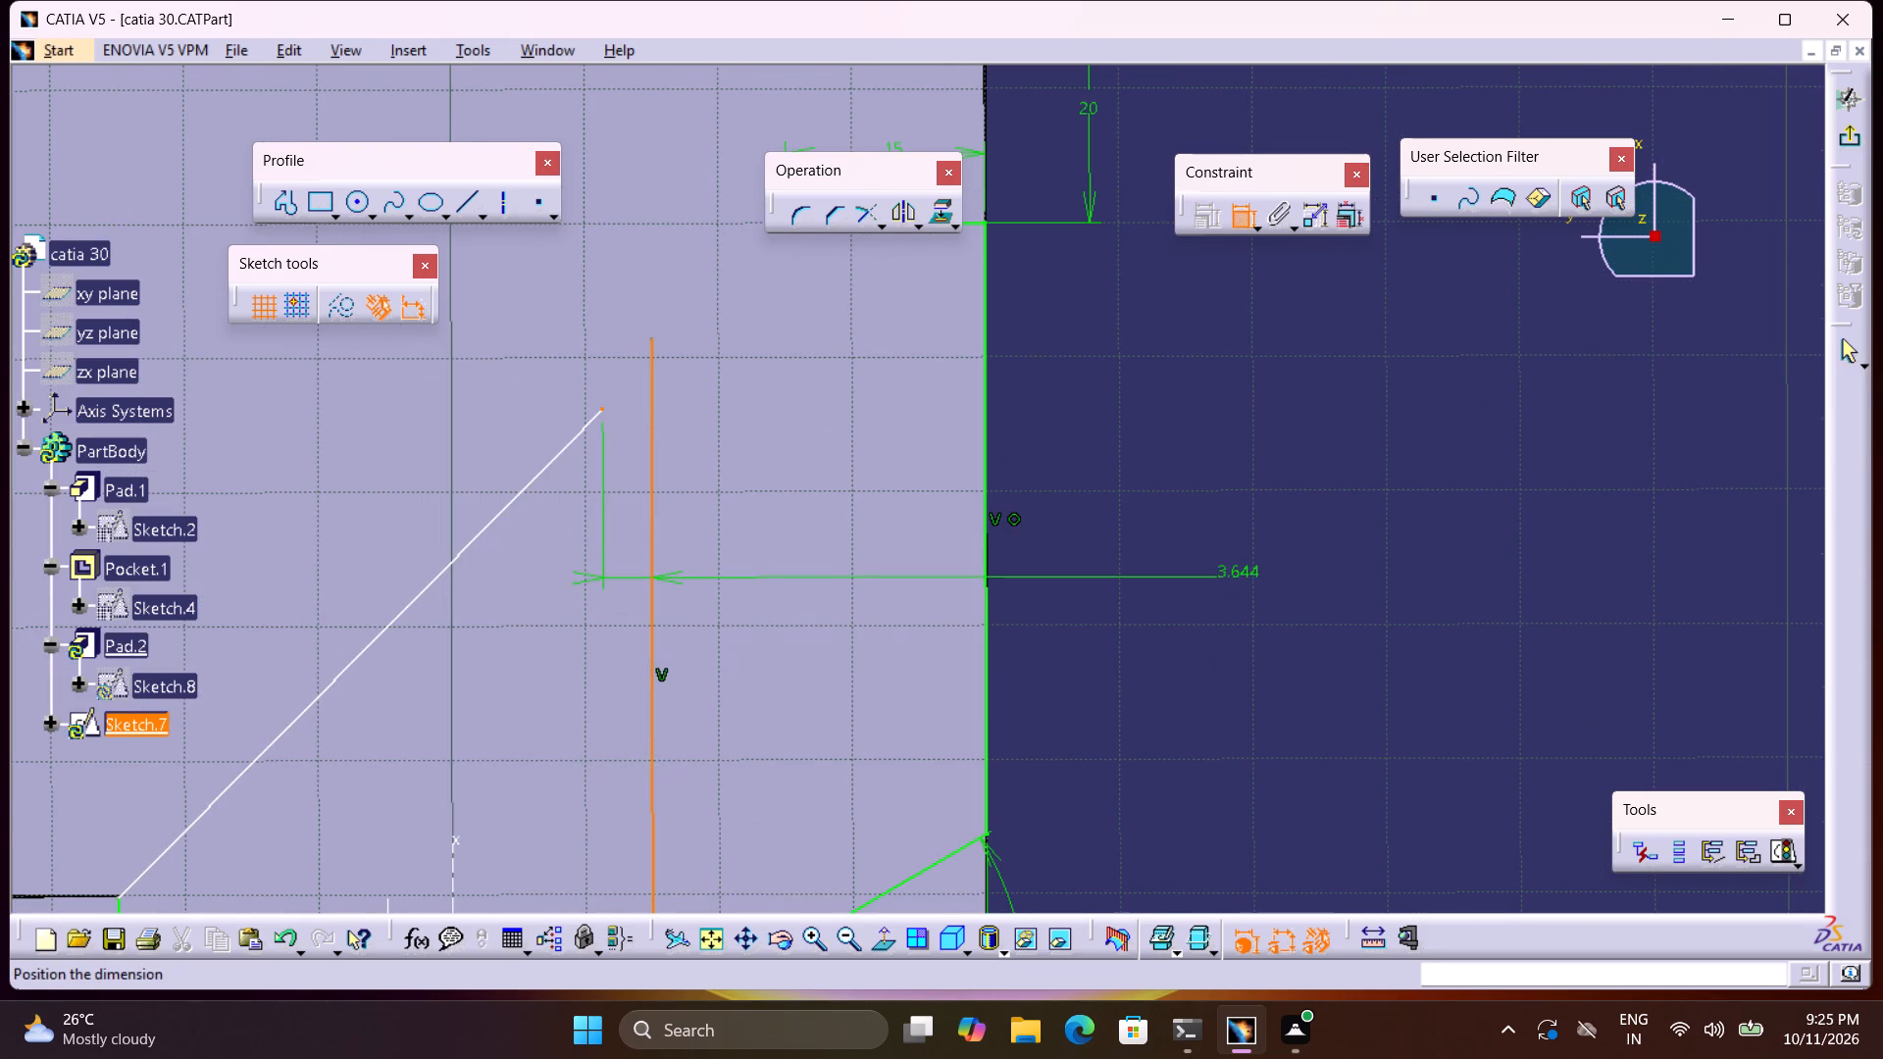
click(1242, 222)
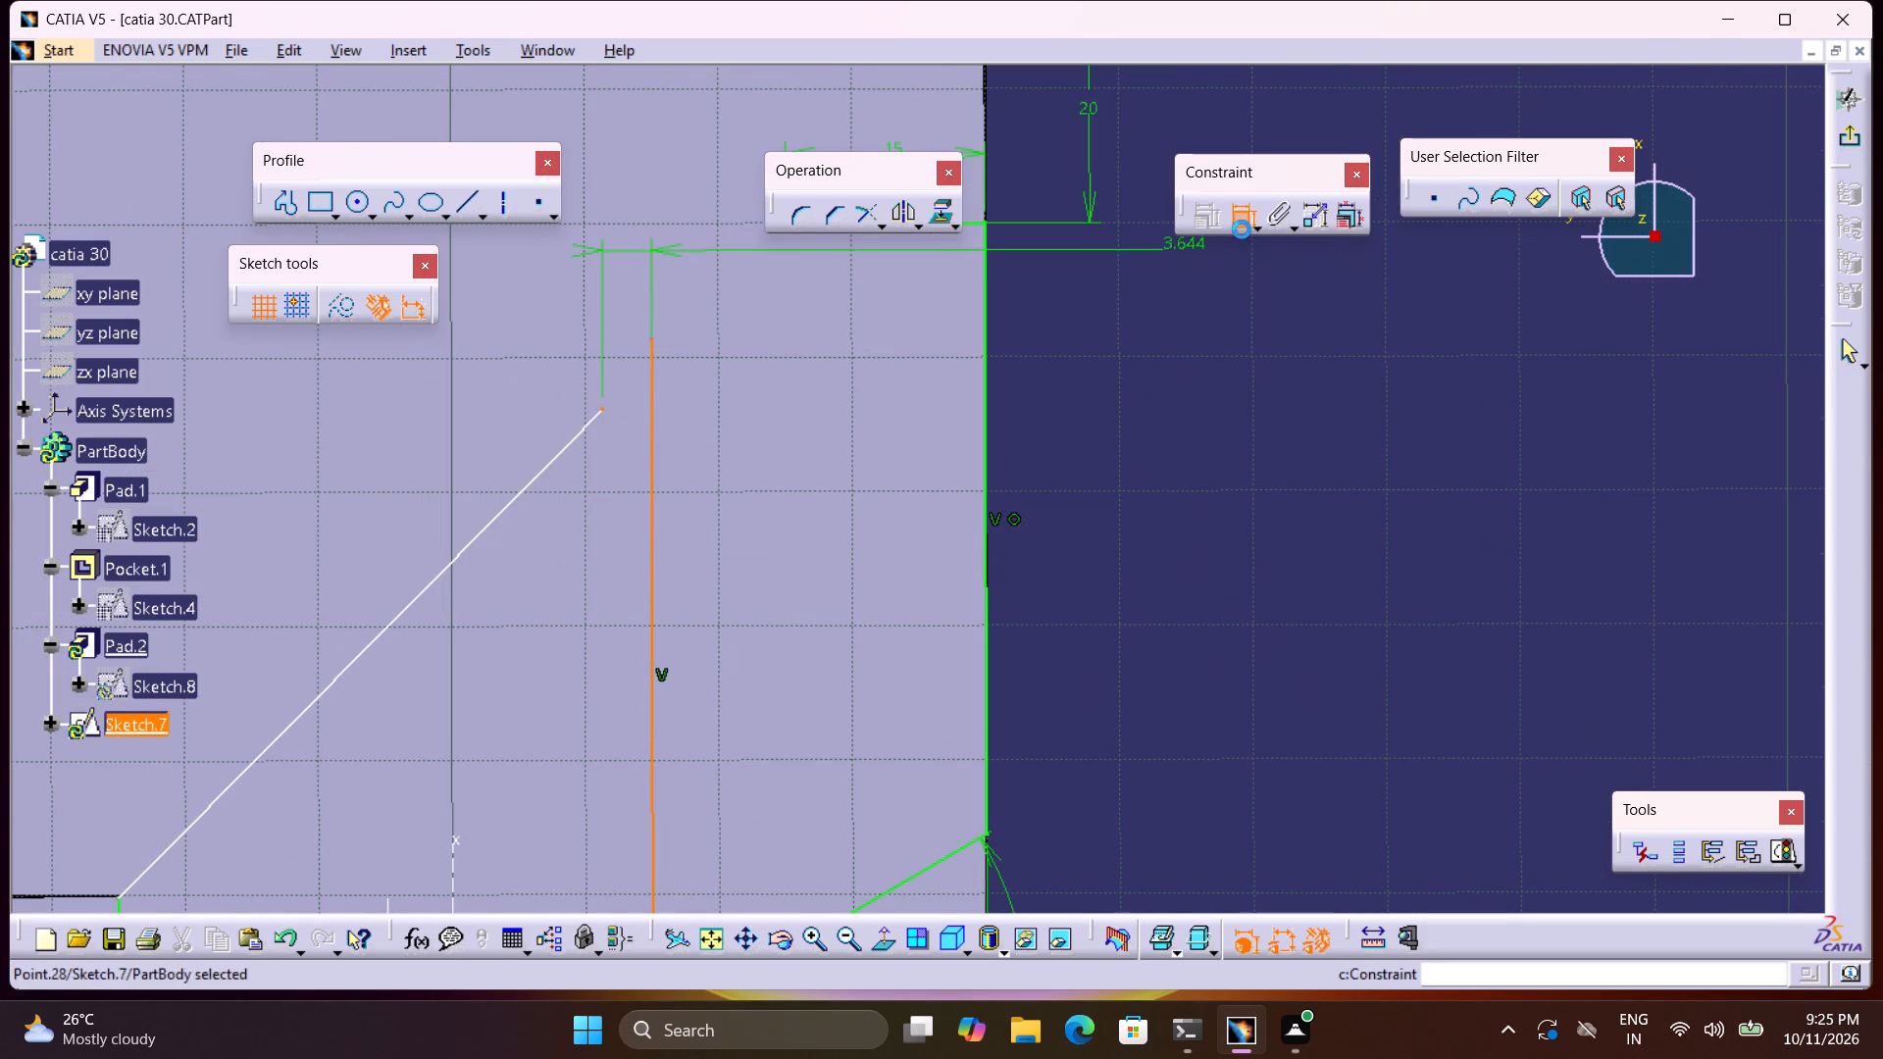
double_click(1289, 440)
Dimension the interior vertical line's length and set it to 60 mm.
click(1232, 227)
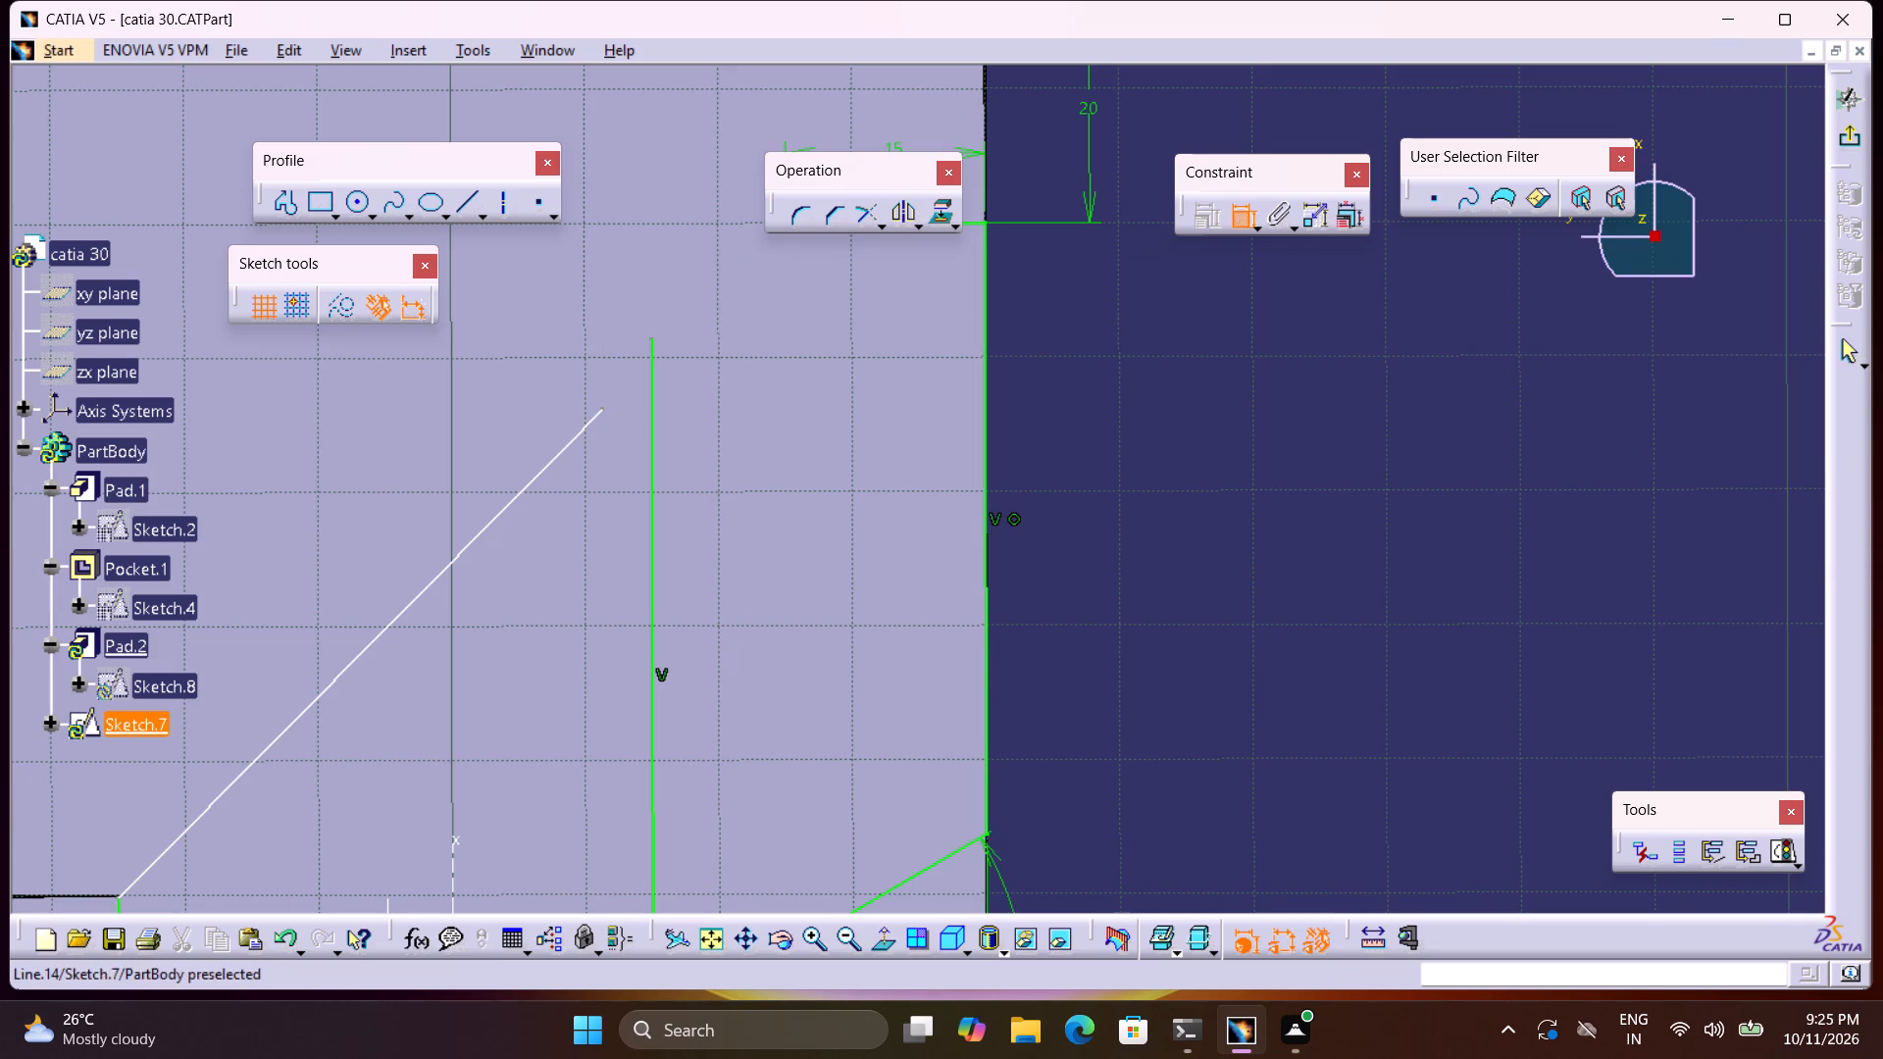
click(654, 479)
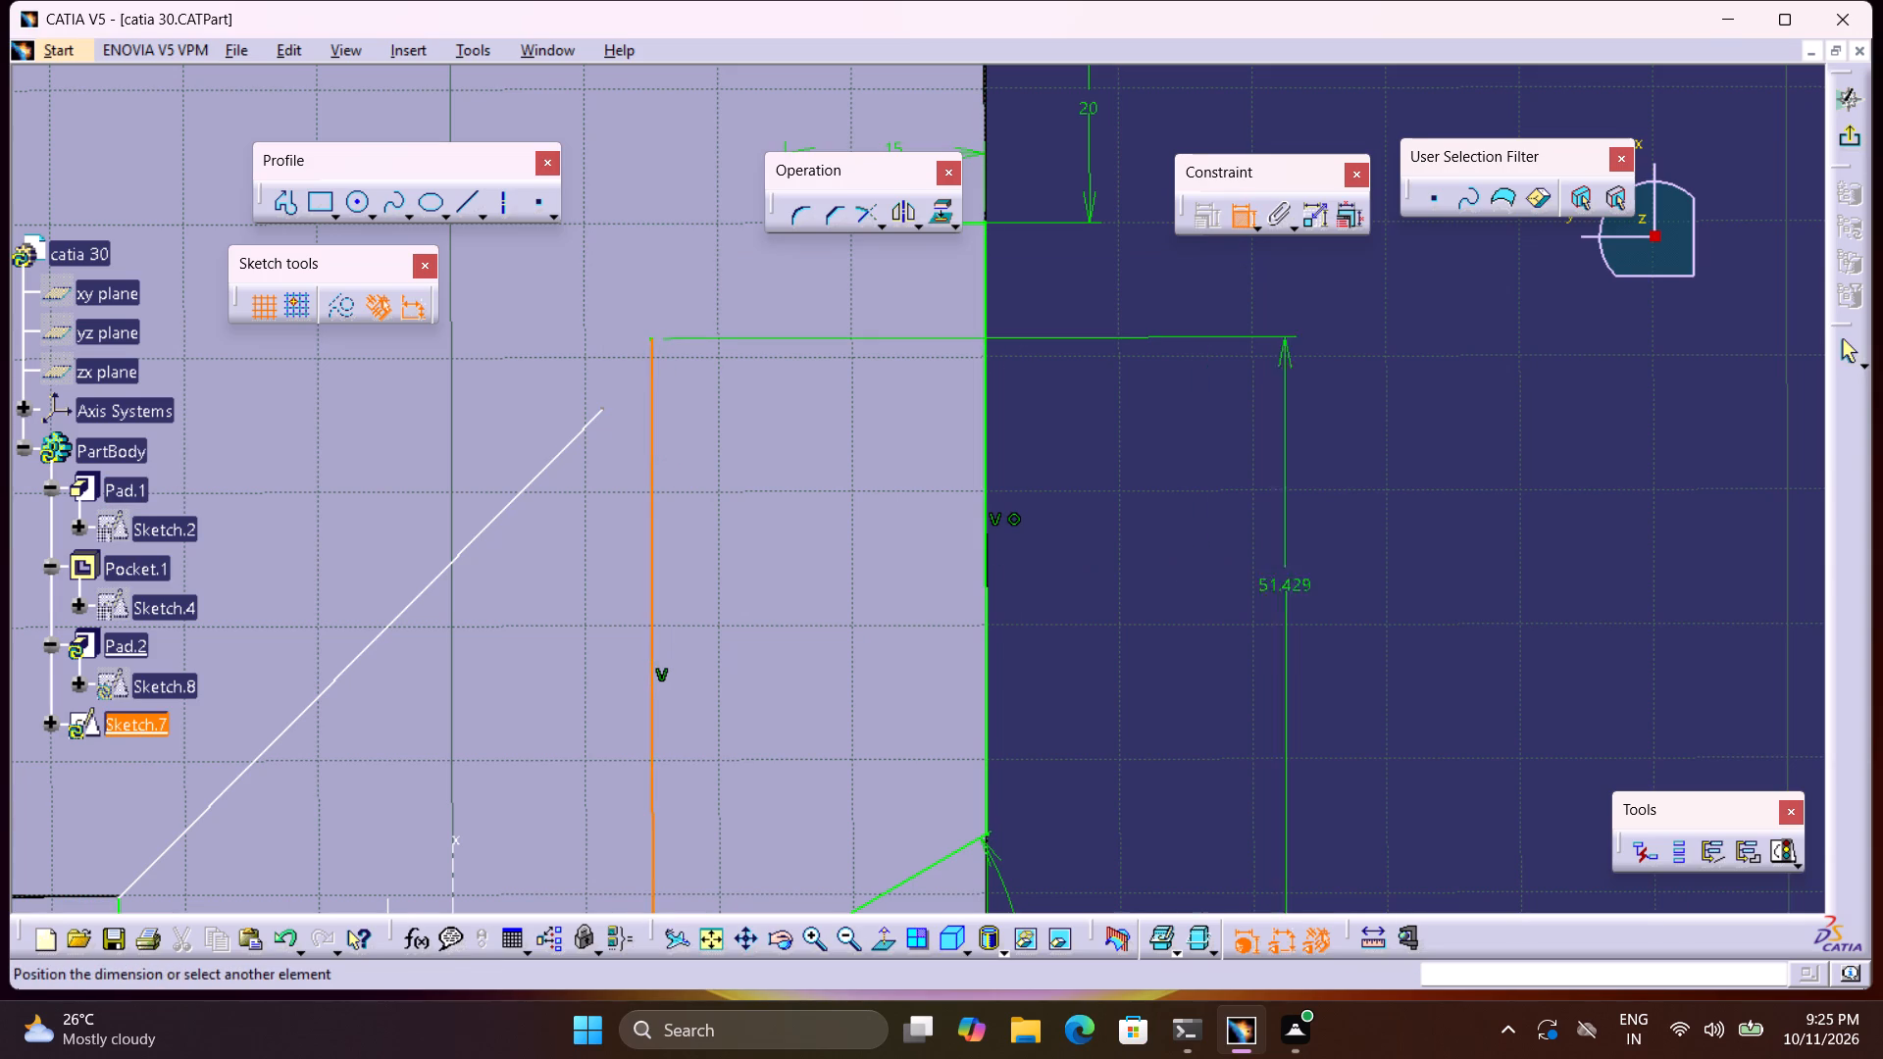
click(1326, 614)
double_click(1316, 608)
key(6)
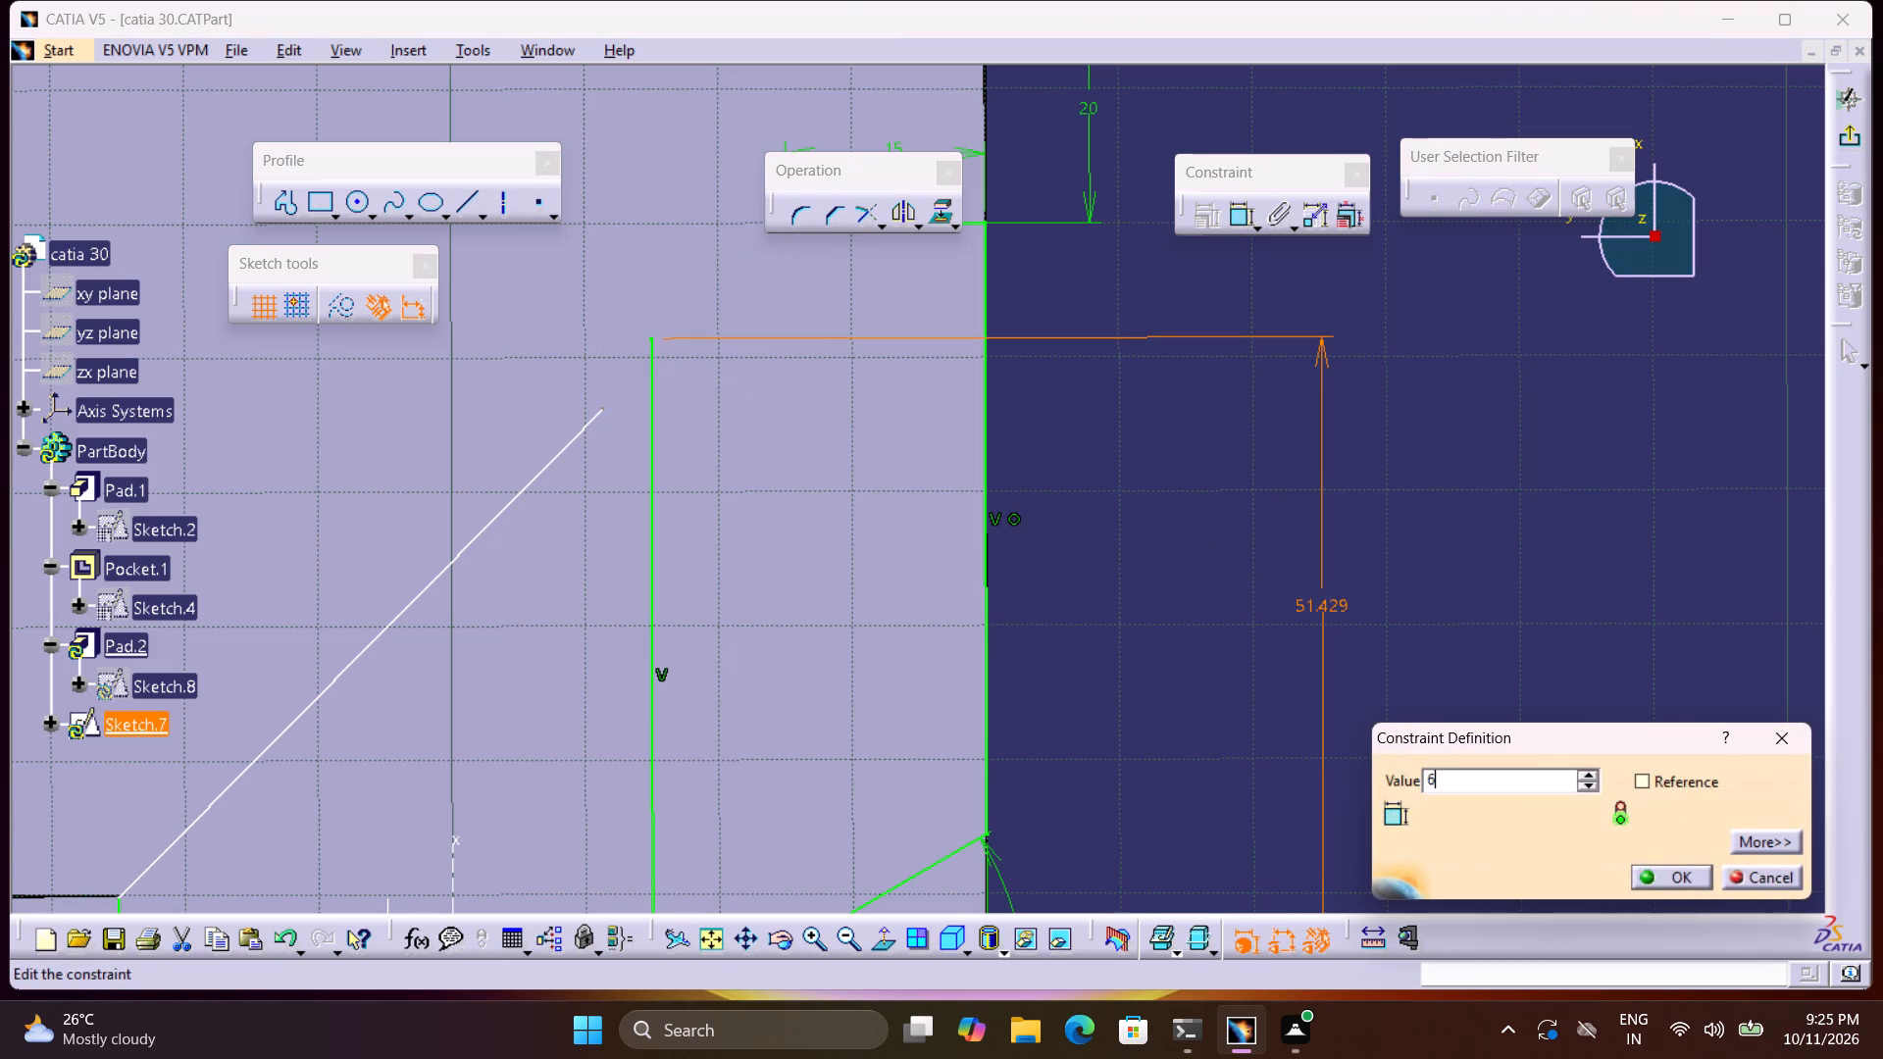
key(0)
key(Return)
middle_drag(1247, 552, 1286, 696)
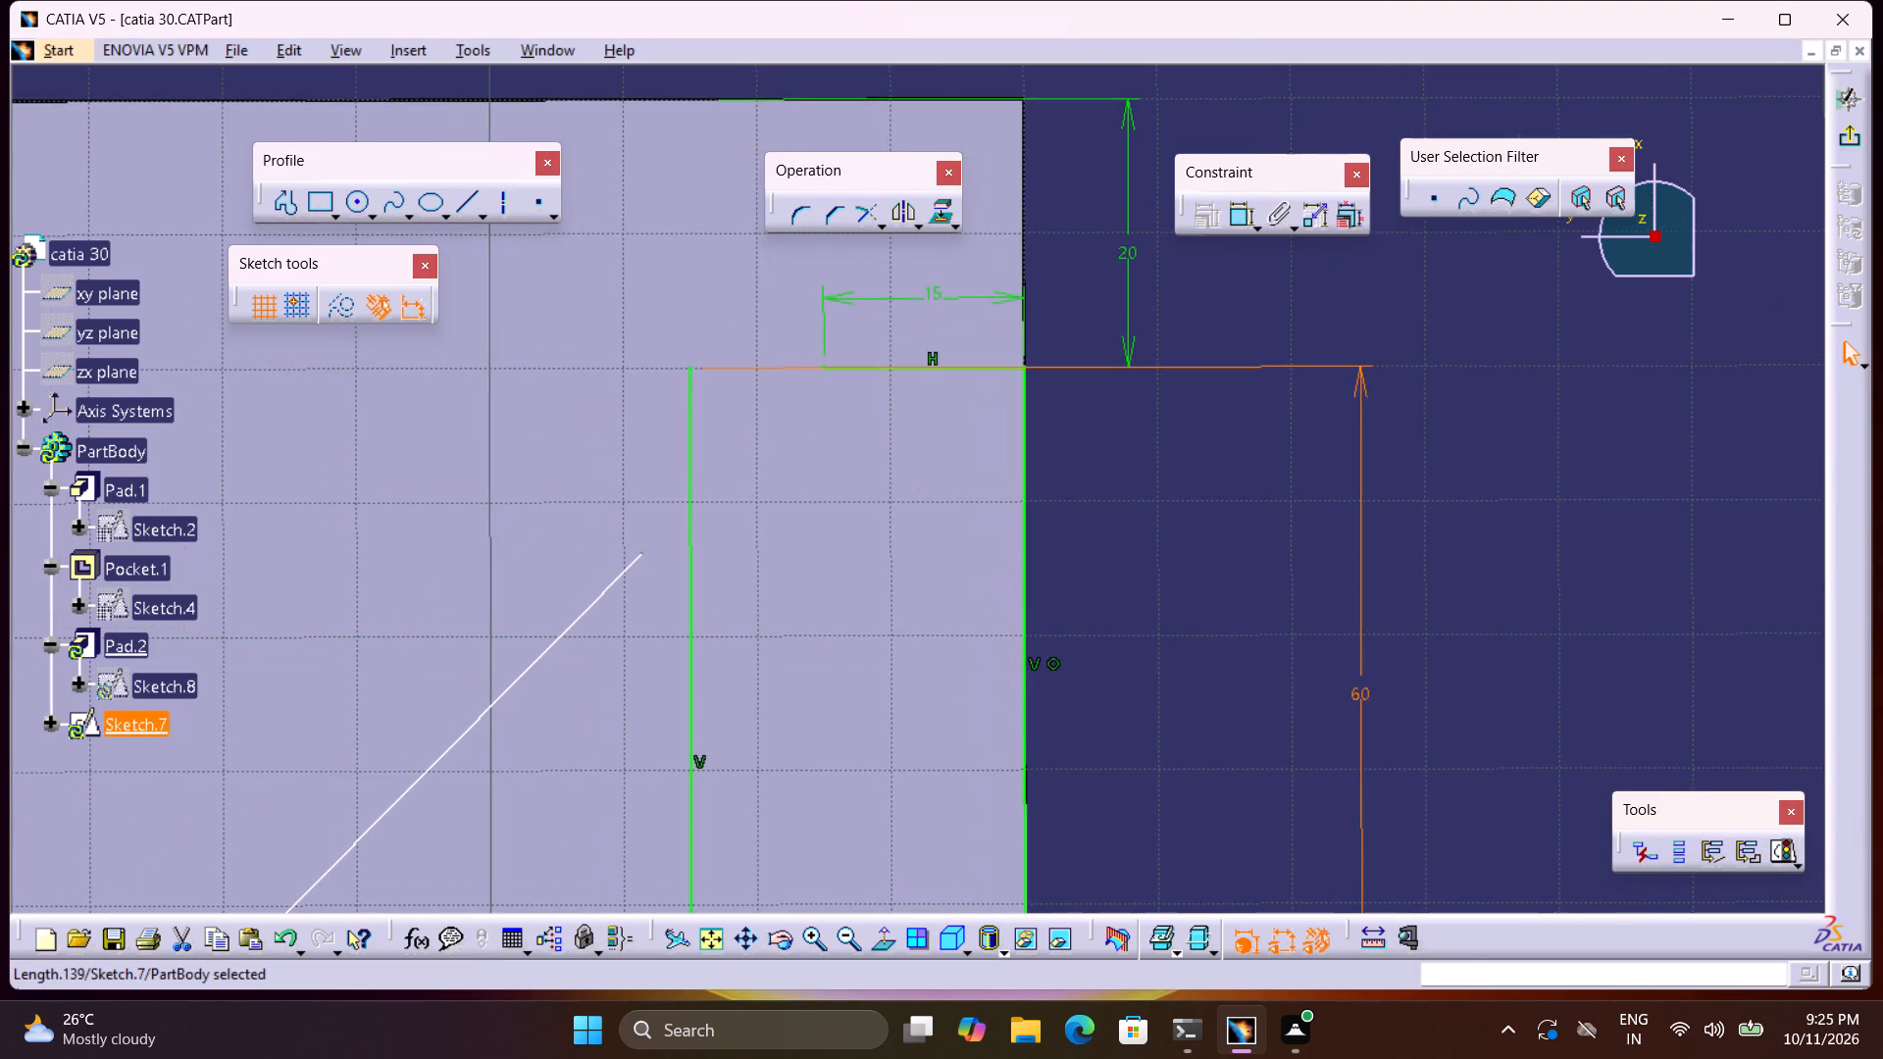
middle_drag(1286, 696, 1285, 695)
click(1266, 665)
Sketch a horizontal construction line about 15 mm long, starting at the long diagonal's lower end on the square notch's corner.
middle_drag(1253, 605, 1315, 466)
middle_drag(1307, 712, 1292, 580)
middle_click(1292, 580)
middle_drag(853, 684, 1239, 783)
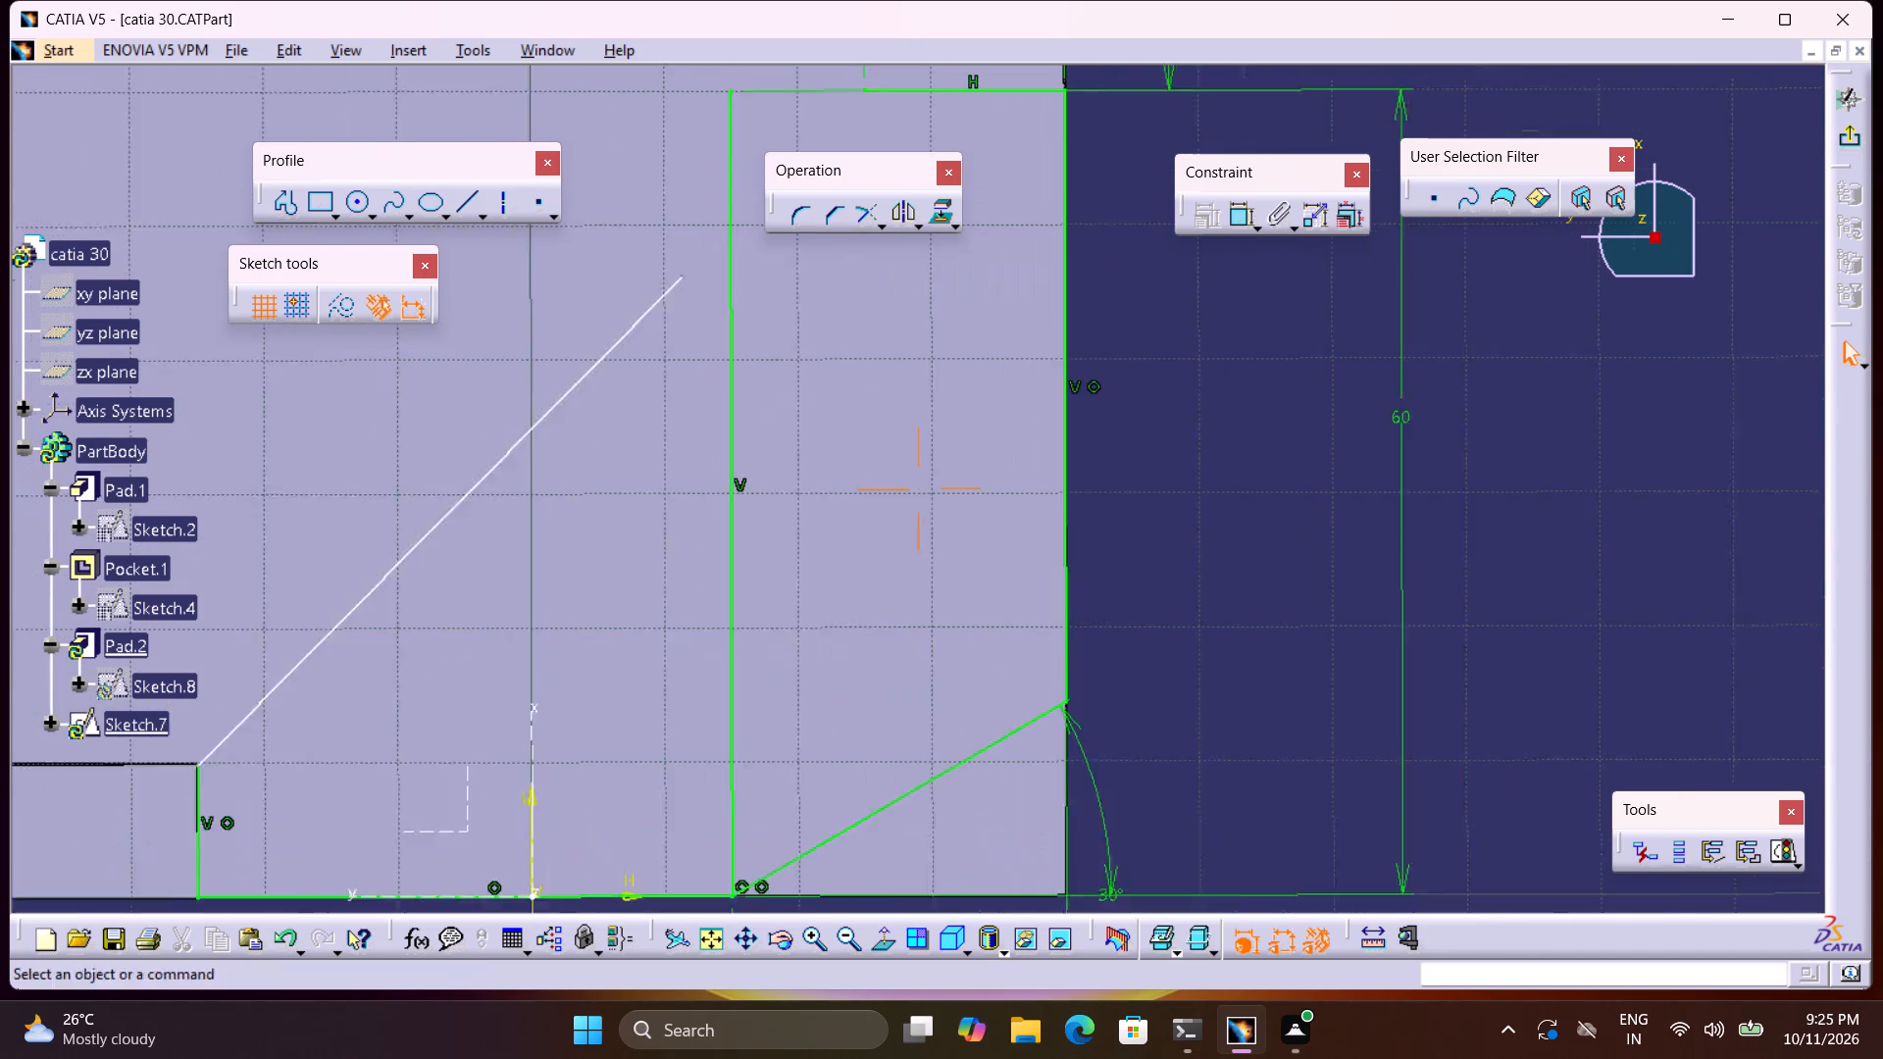
middle_drag(1294, 794, 1336, 799)
middle_drag(1239, 783, 1256, 786)
middle_drag(974, 766, 1101, 652)
middle_click(1105, 649)
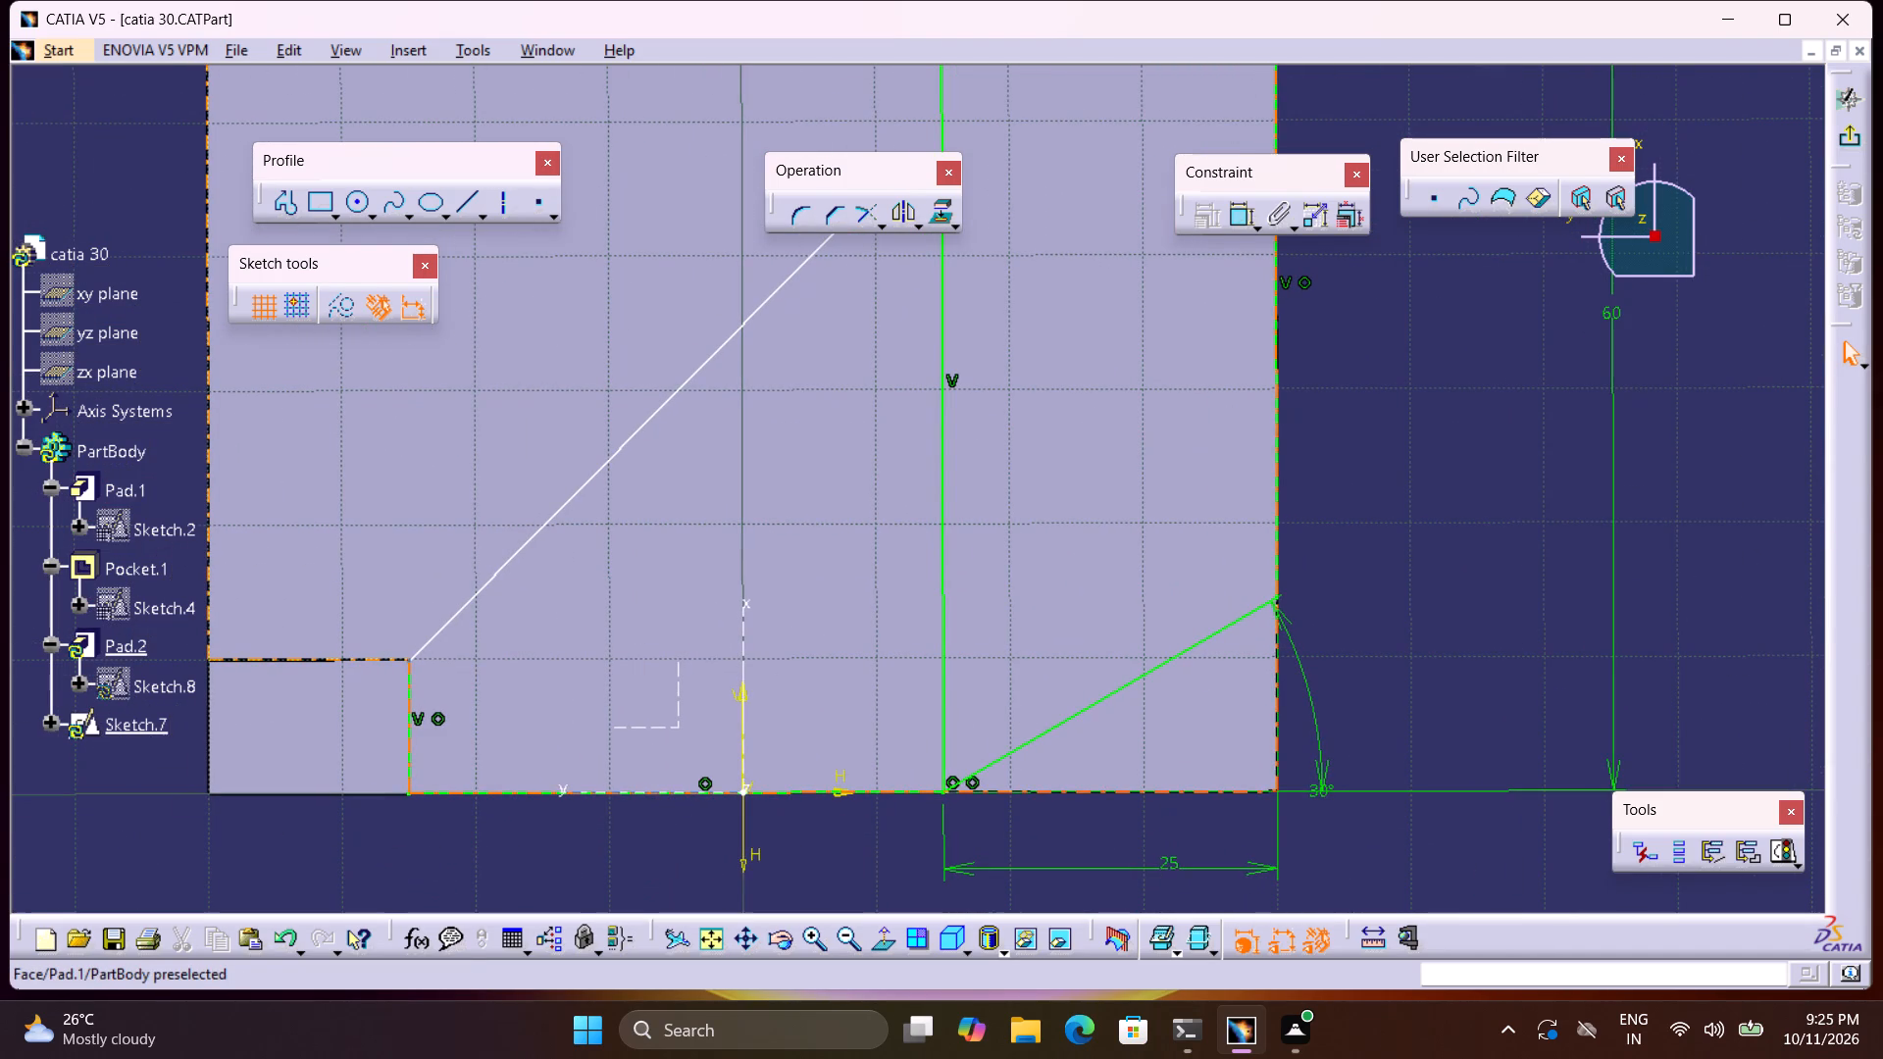
click(468, 201)
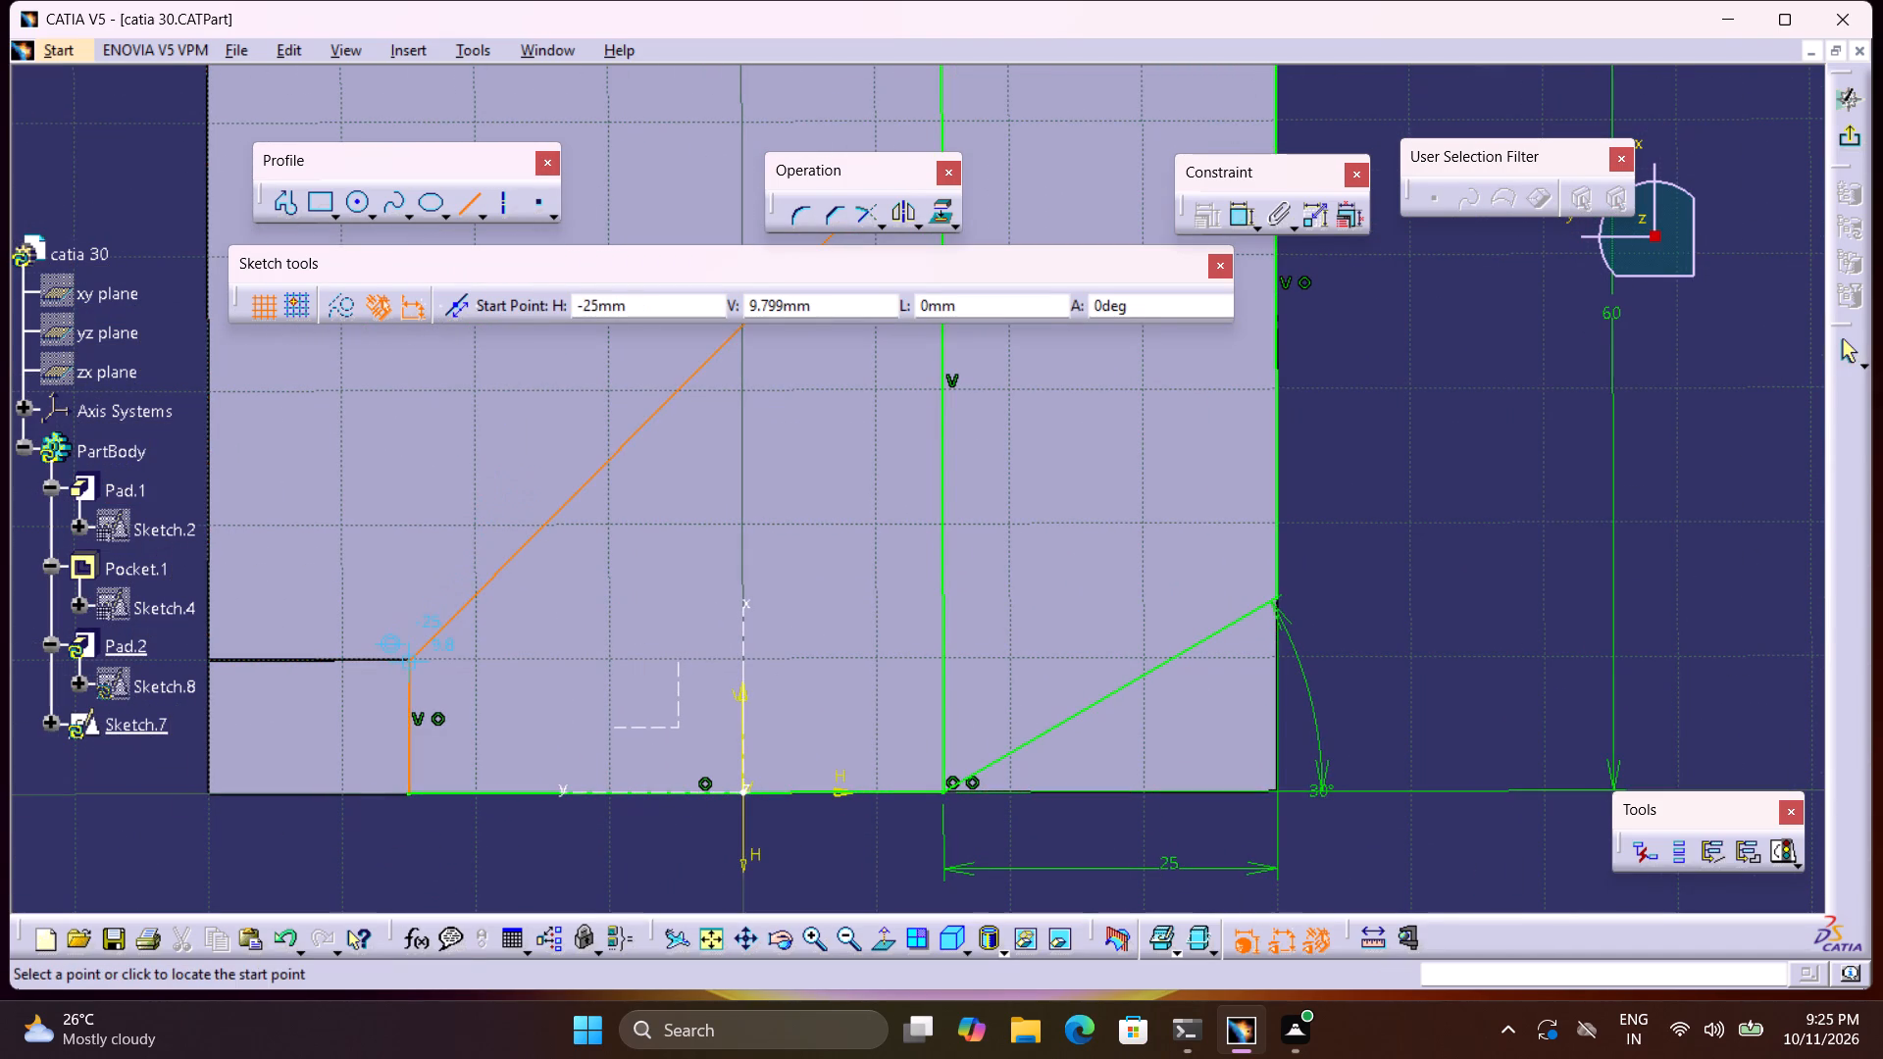
click(403, 659)
click(345, 308)
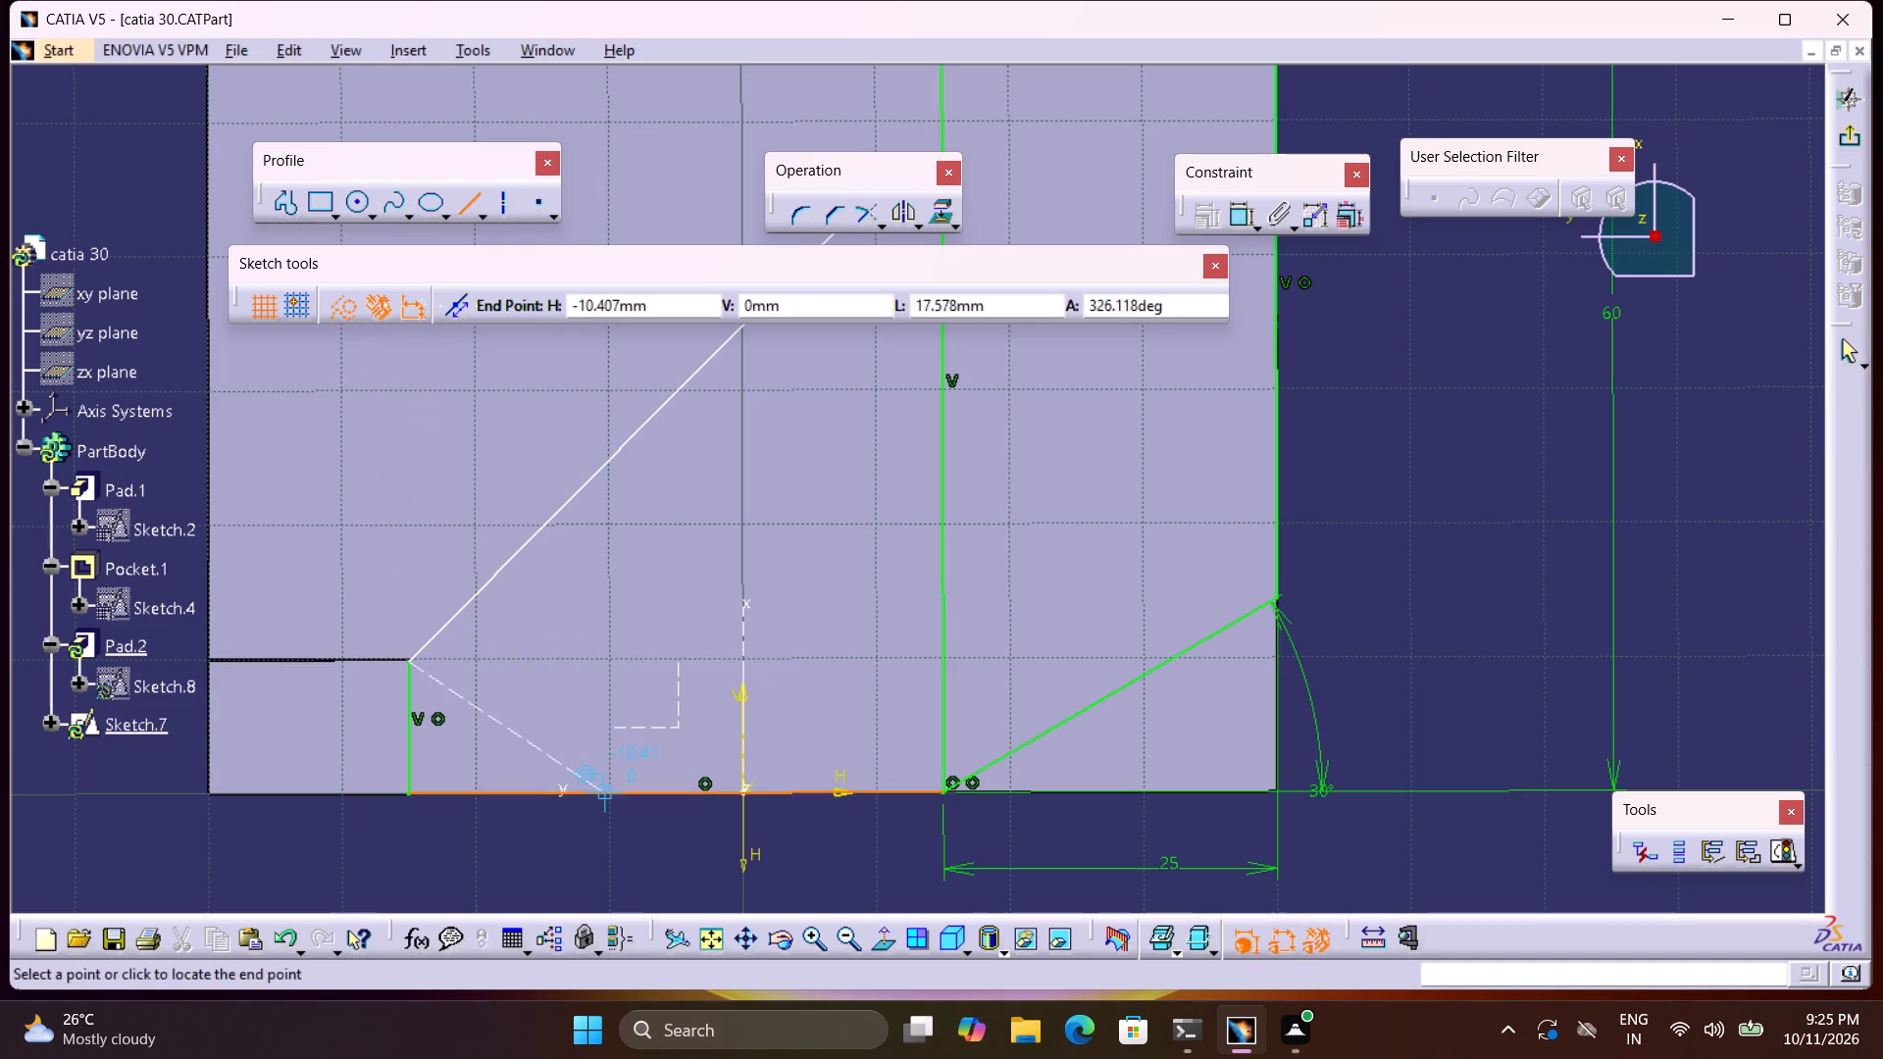
click(604, 659)
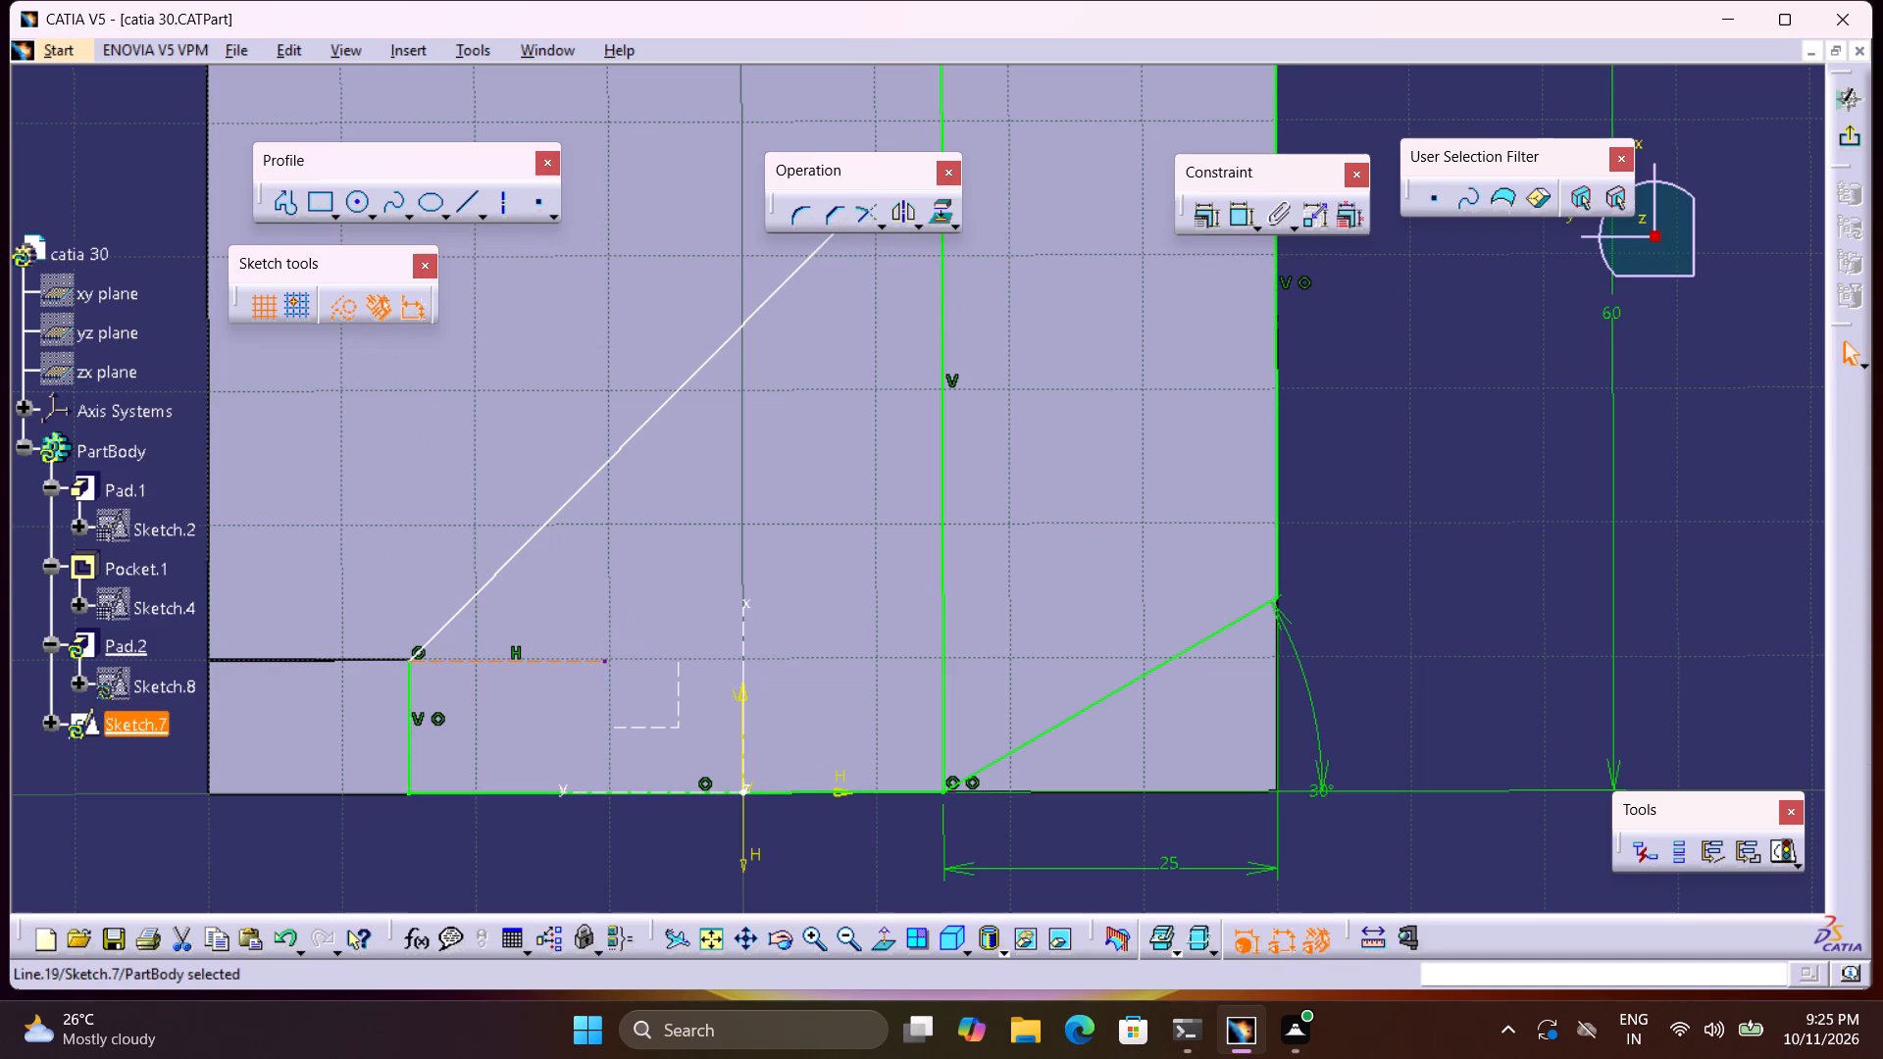
Dimension the angle between the long diagonal line and the horizontal construction line.
click(1240, 218)
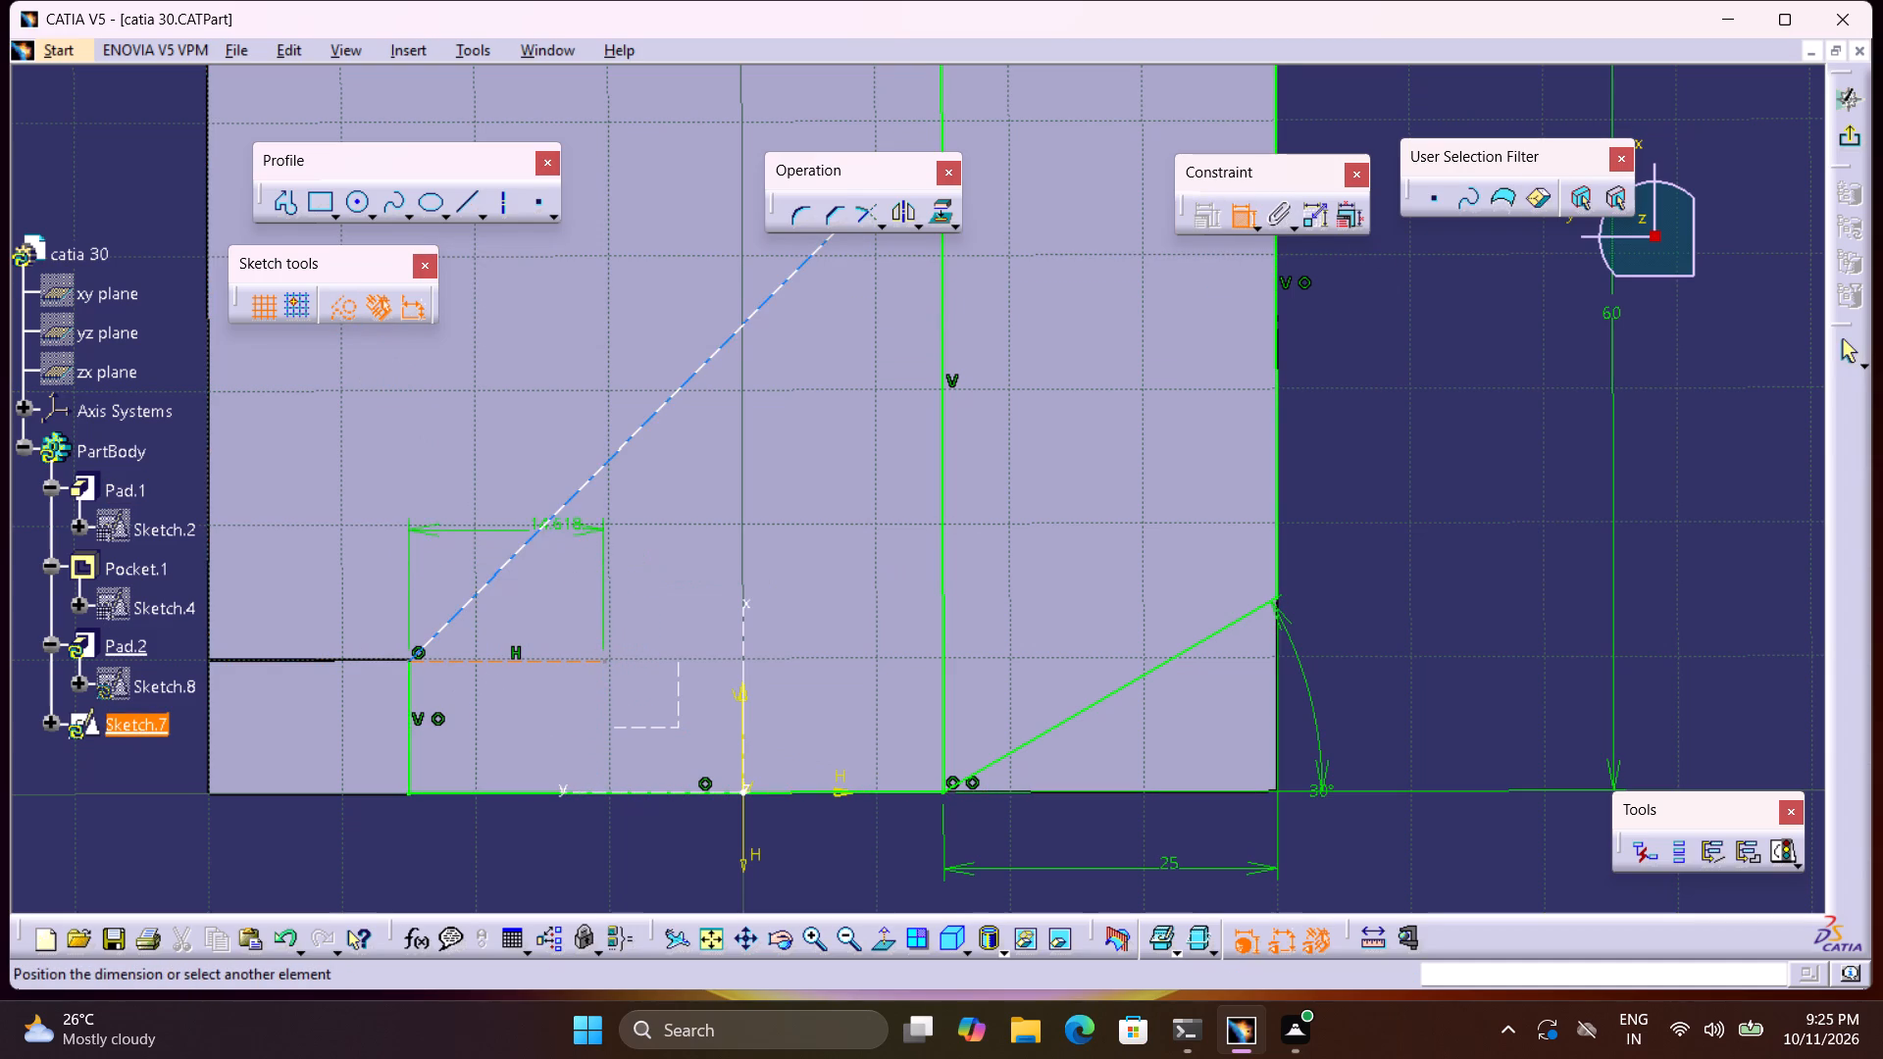
click(552, 523)
click(1336, 494)
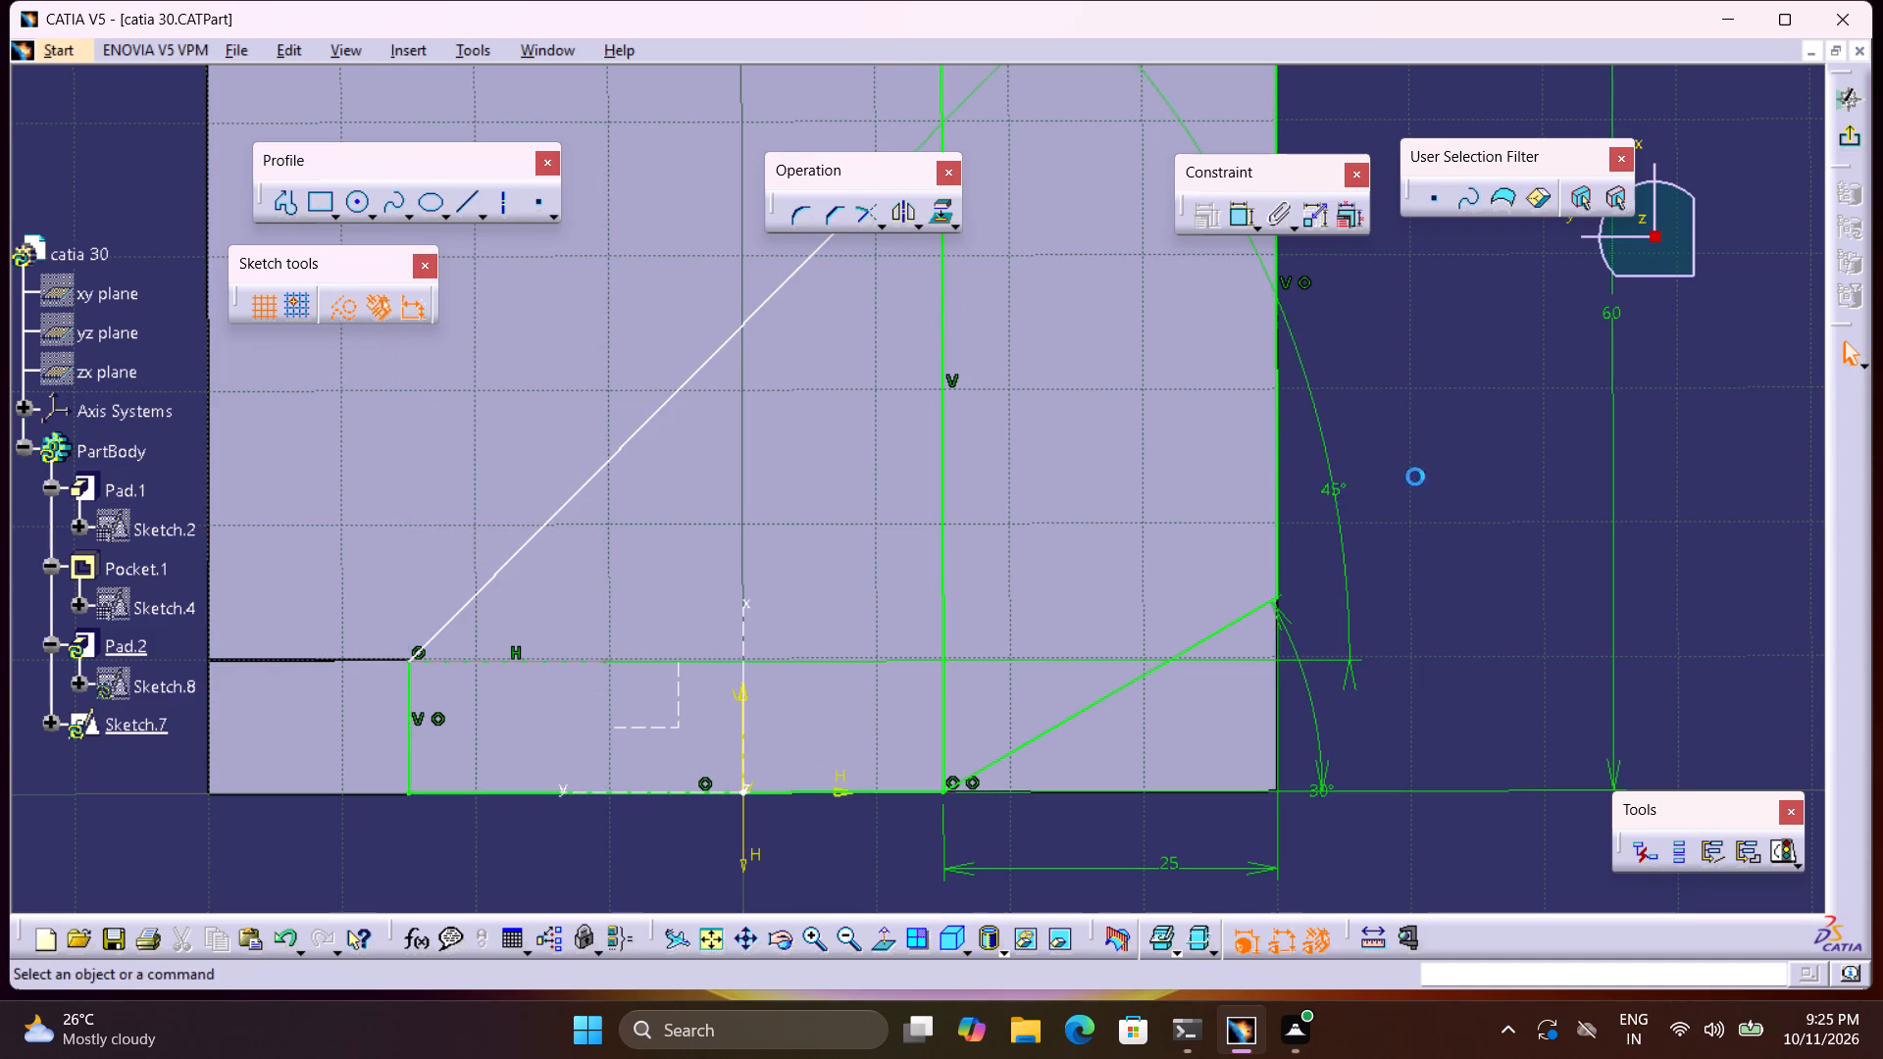
Make the long diagonal line's upper end coincident with the interior vertical line.
middle_drag(1431, 493, 1472, 655)
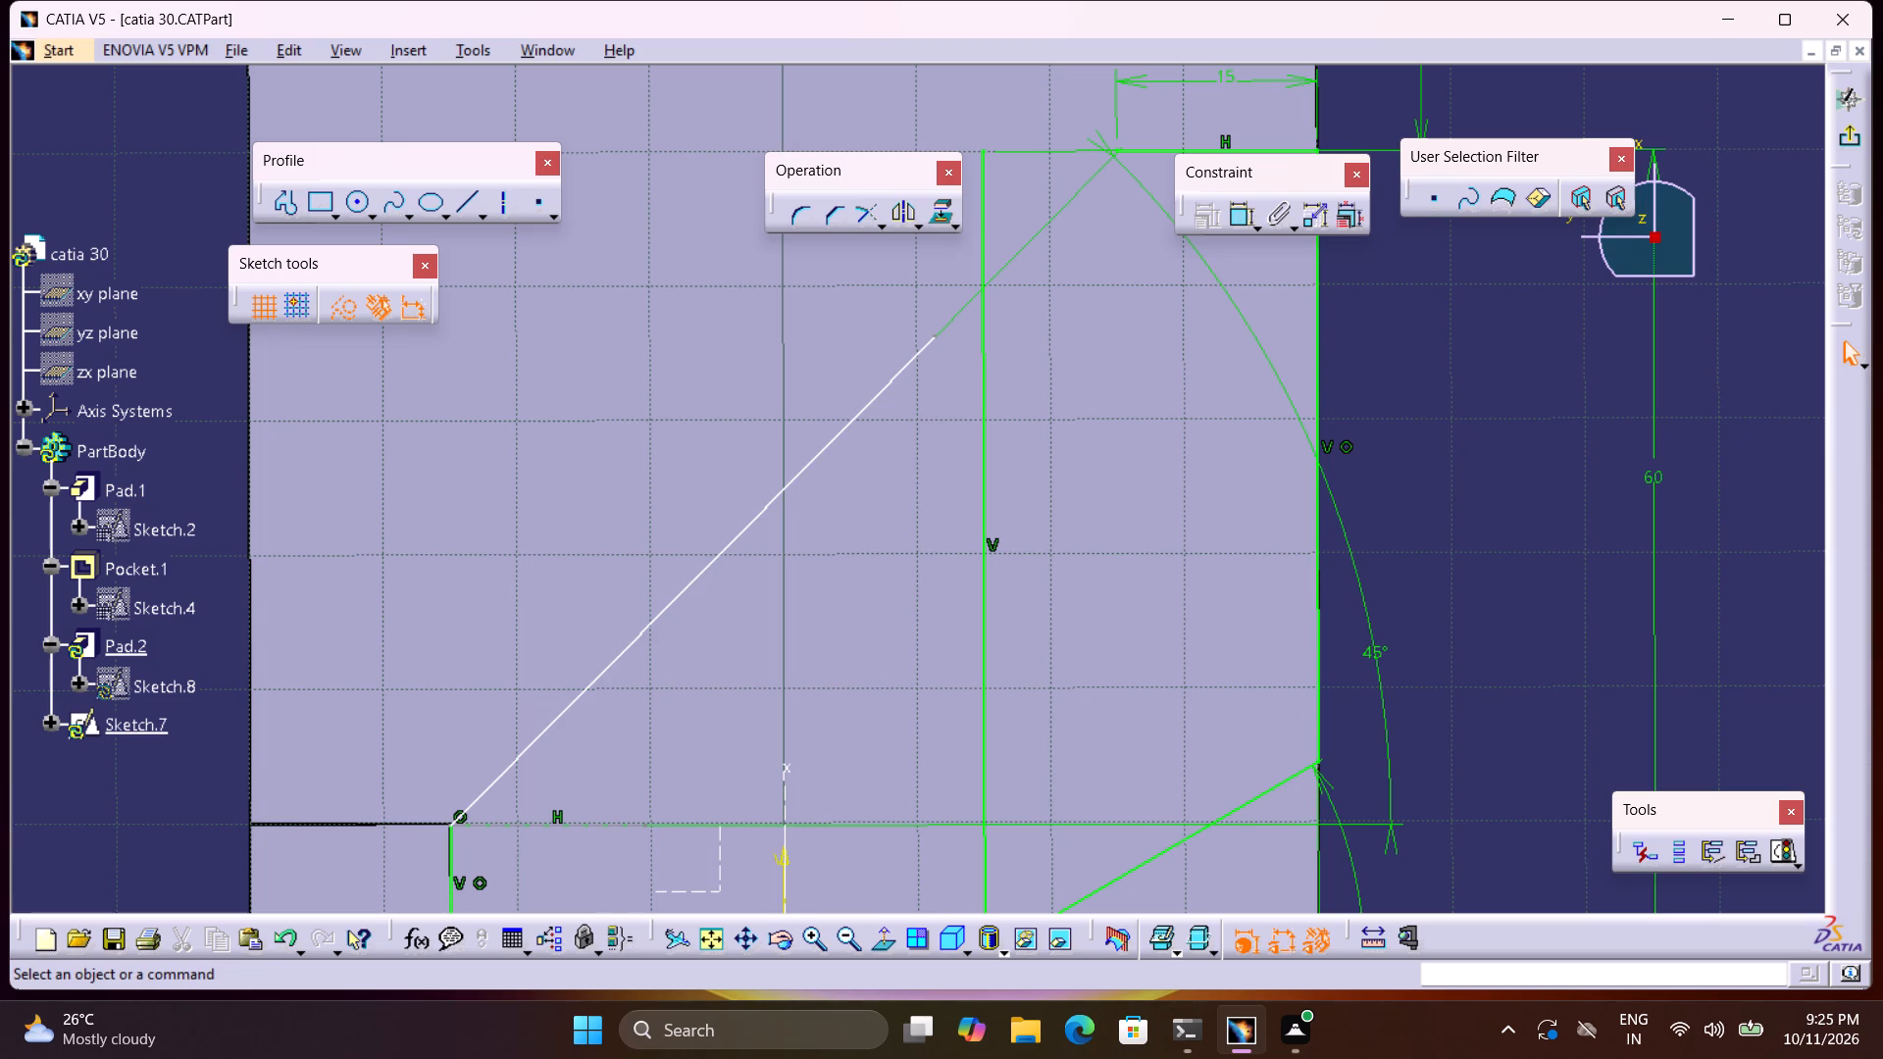
middle_drag(1180, 365, 1196, 438)
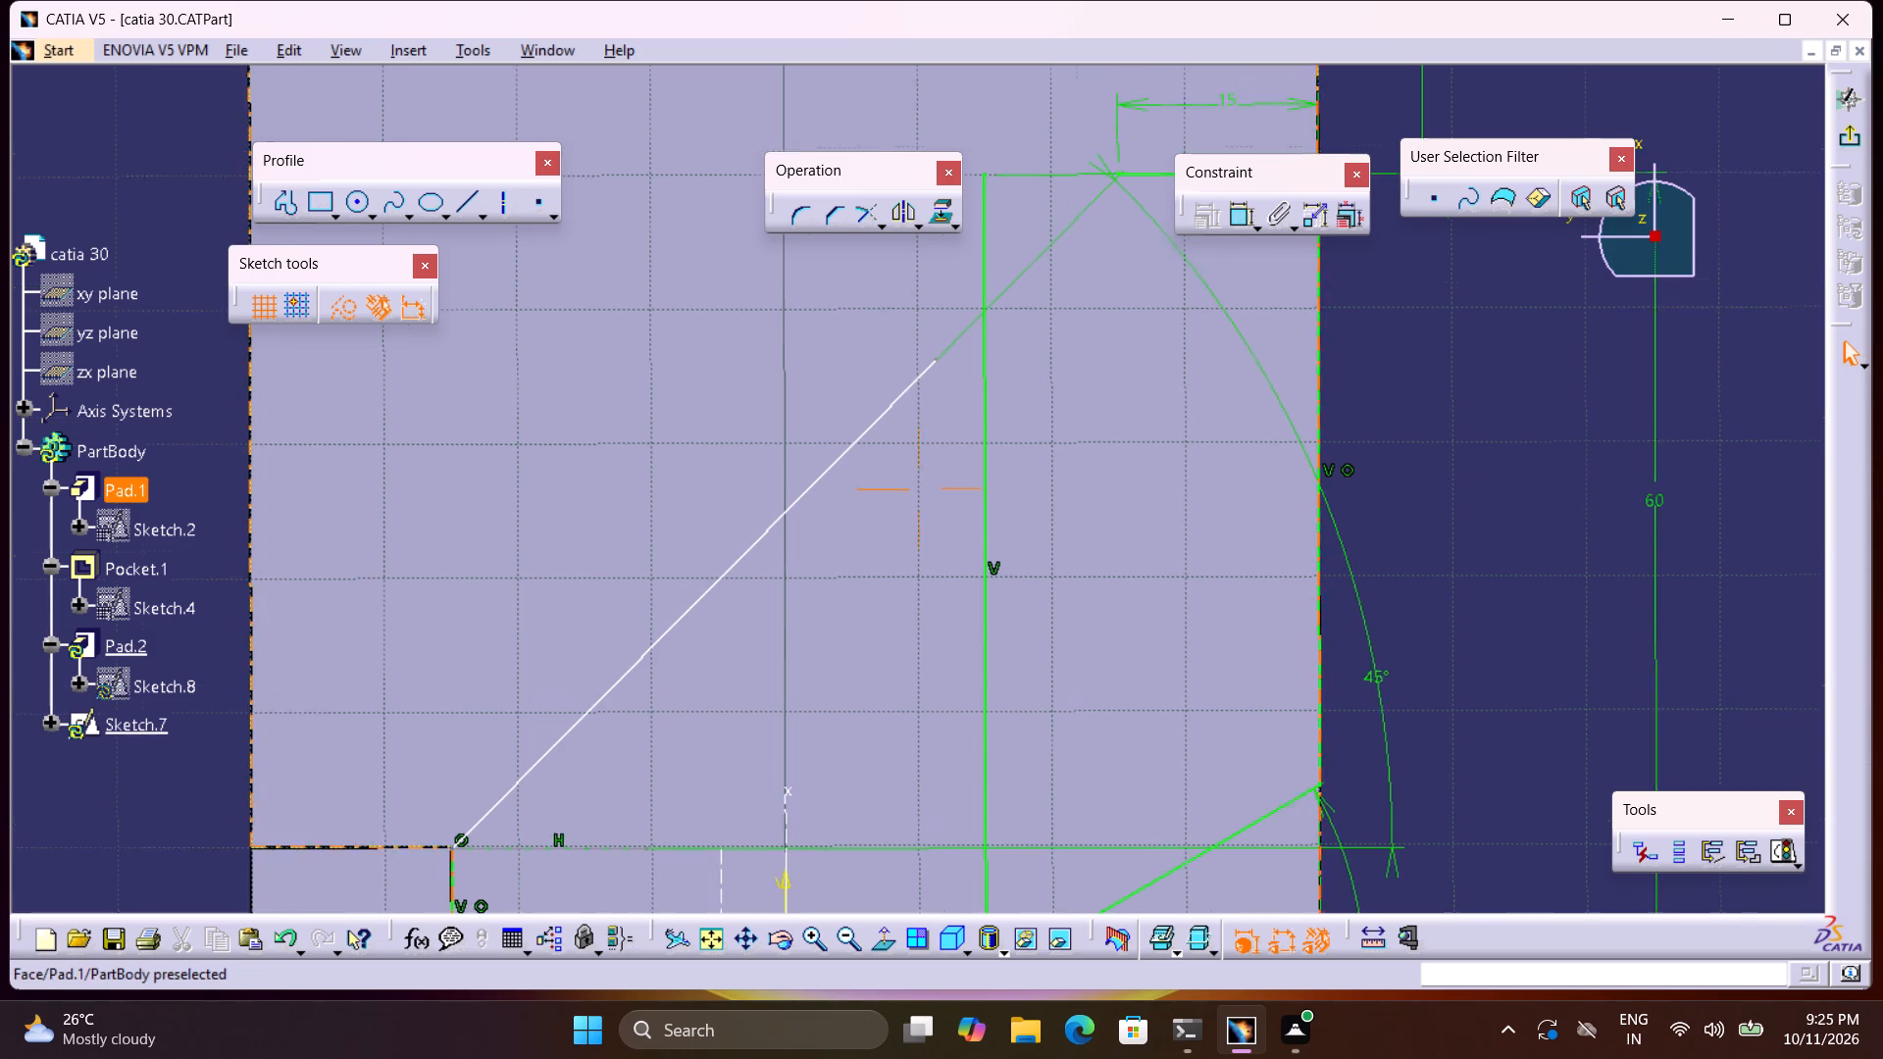
middle_drag(1196, 438, 1211, 622)
click(964, 587)
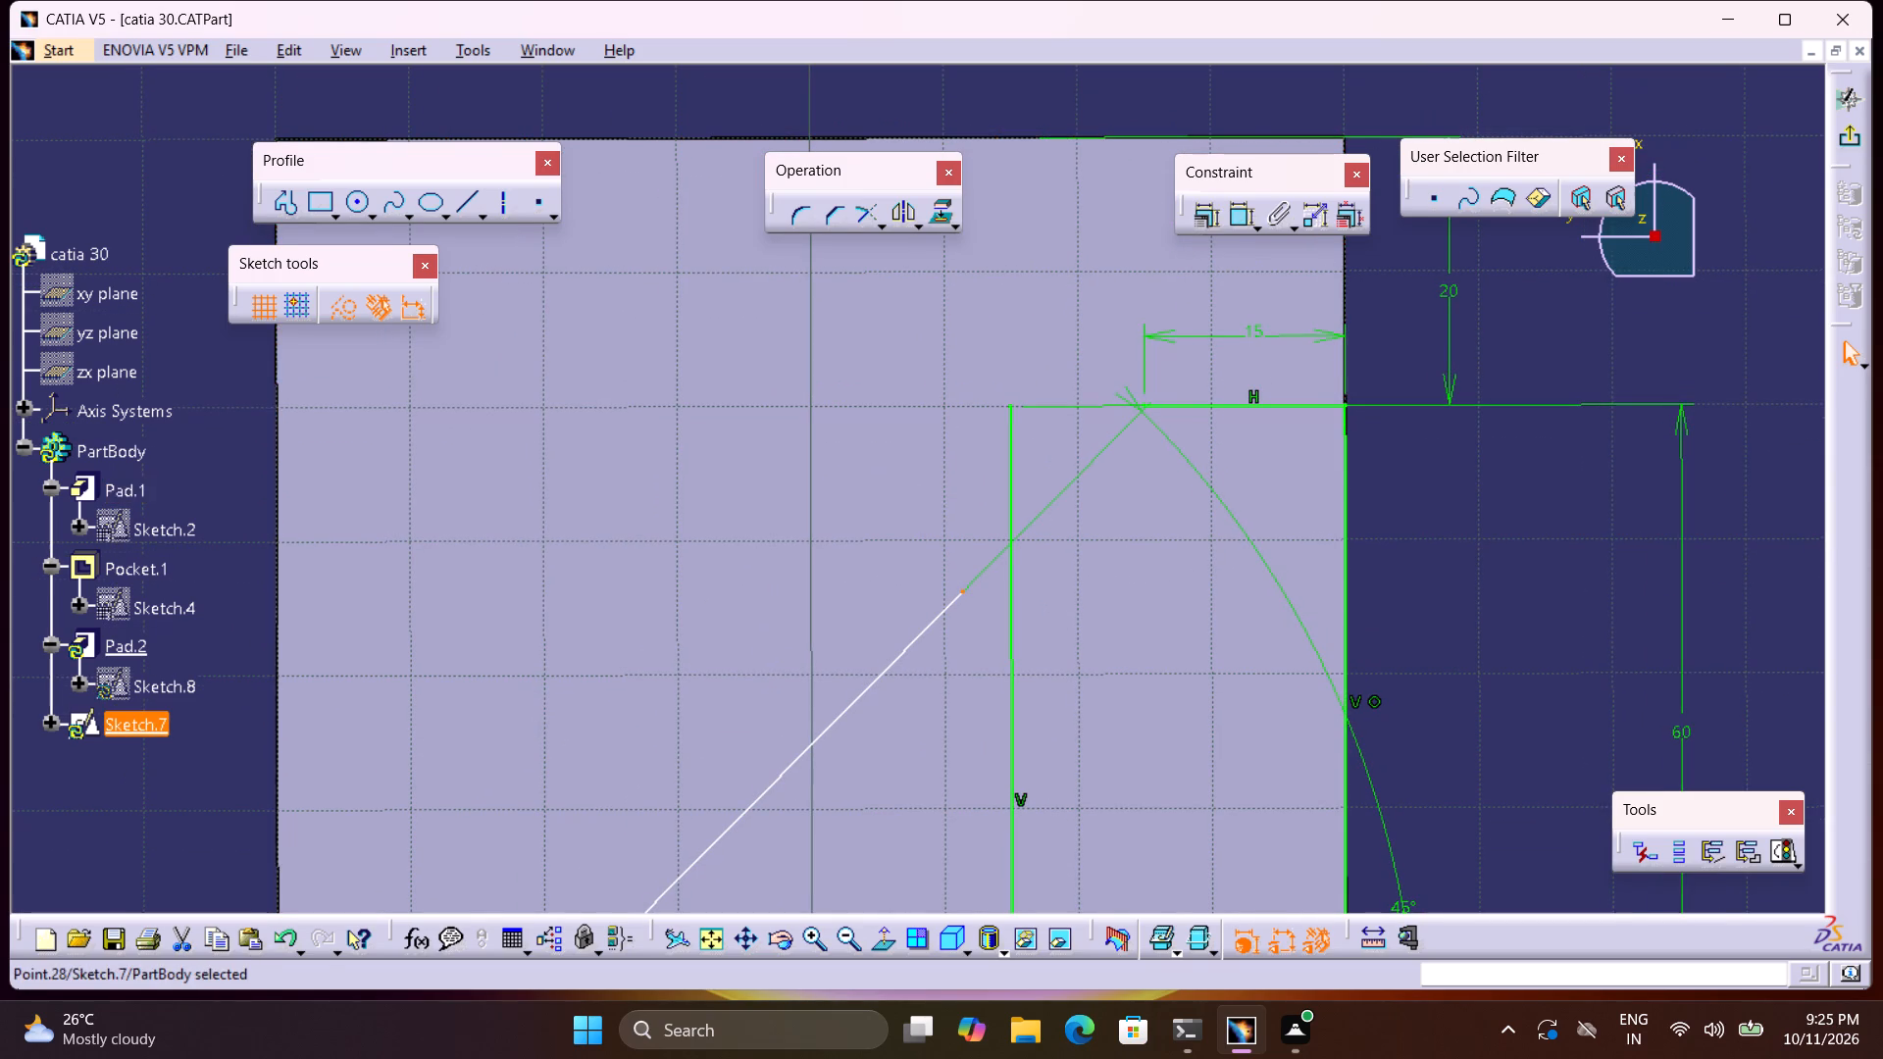
click(1245, 208)
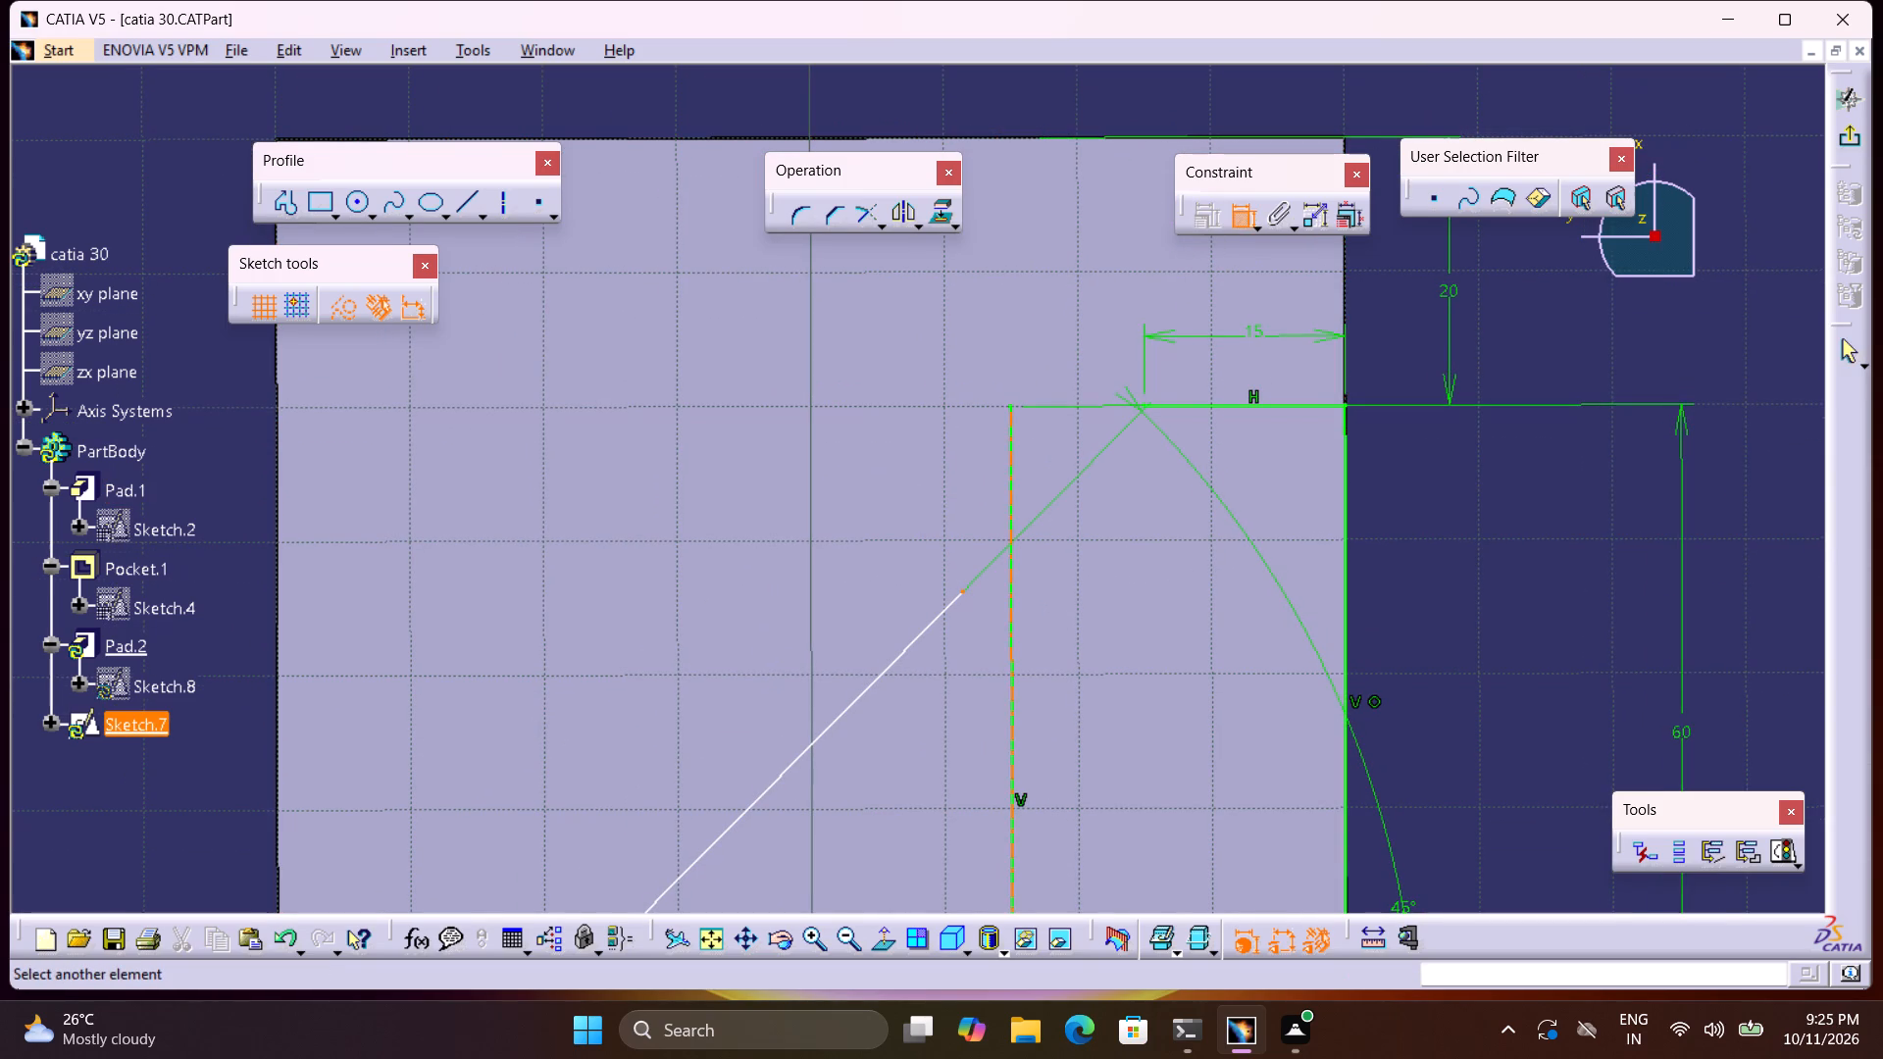
click(1012, 515)
right_click(1012, 515)
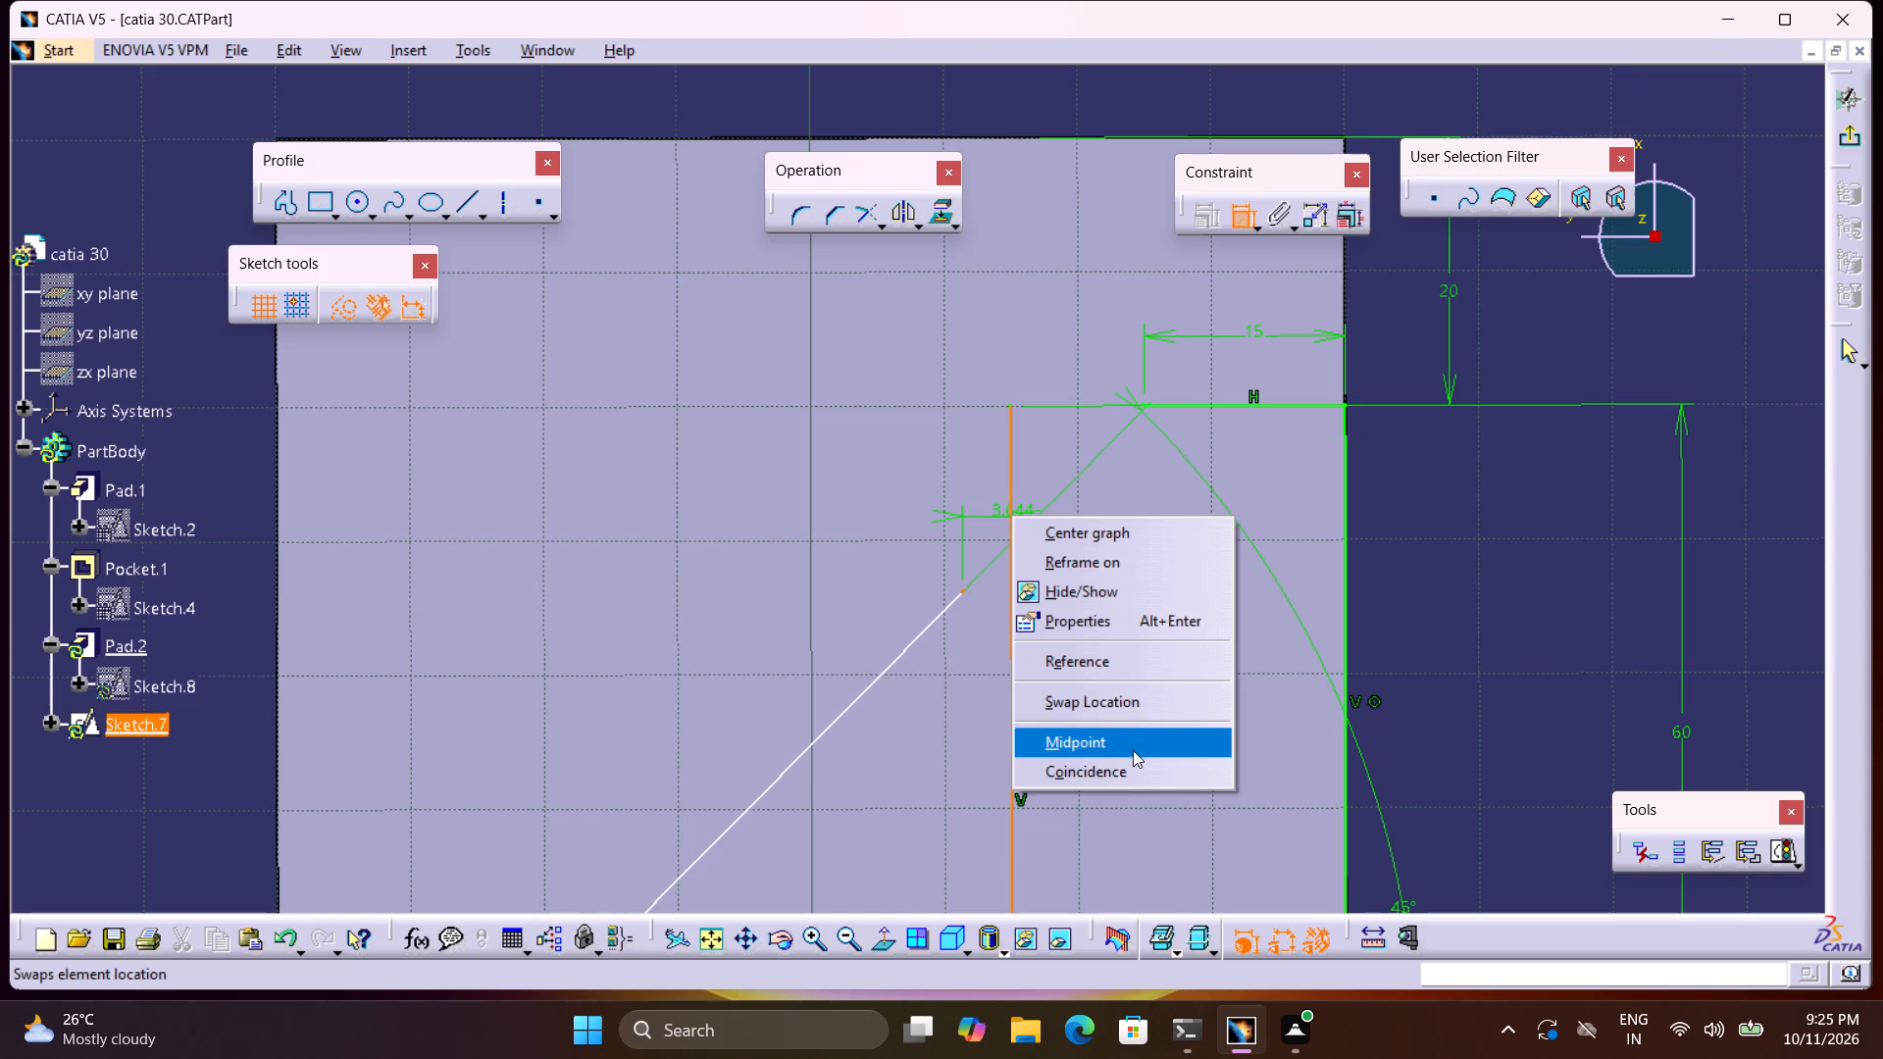
click(1143, 760)
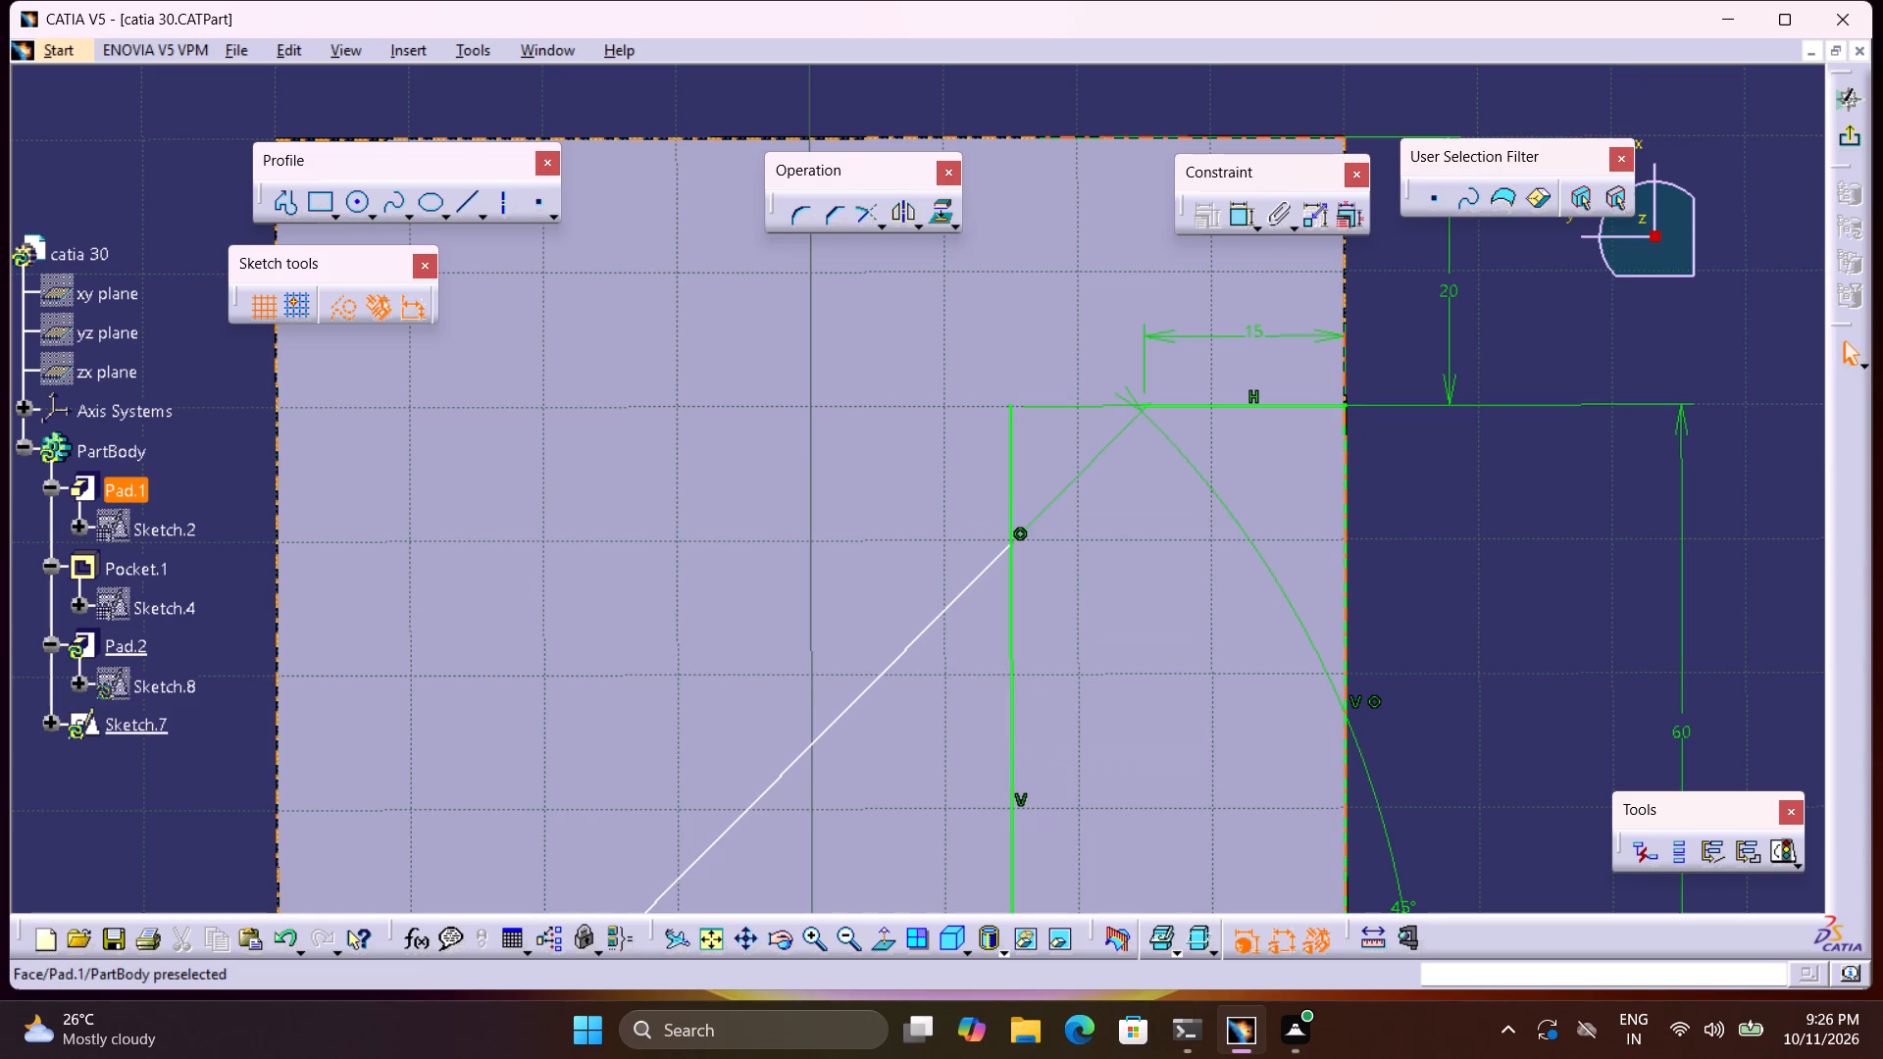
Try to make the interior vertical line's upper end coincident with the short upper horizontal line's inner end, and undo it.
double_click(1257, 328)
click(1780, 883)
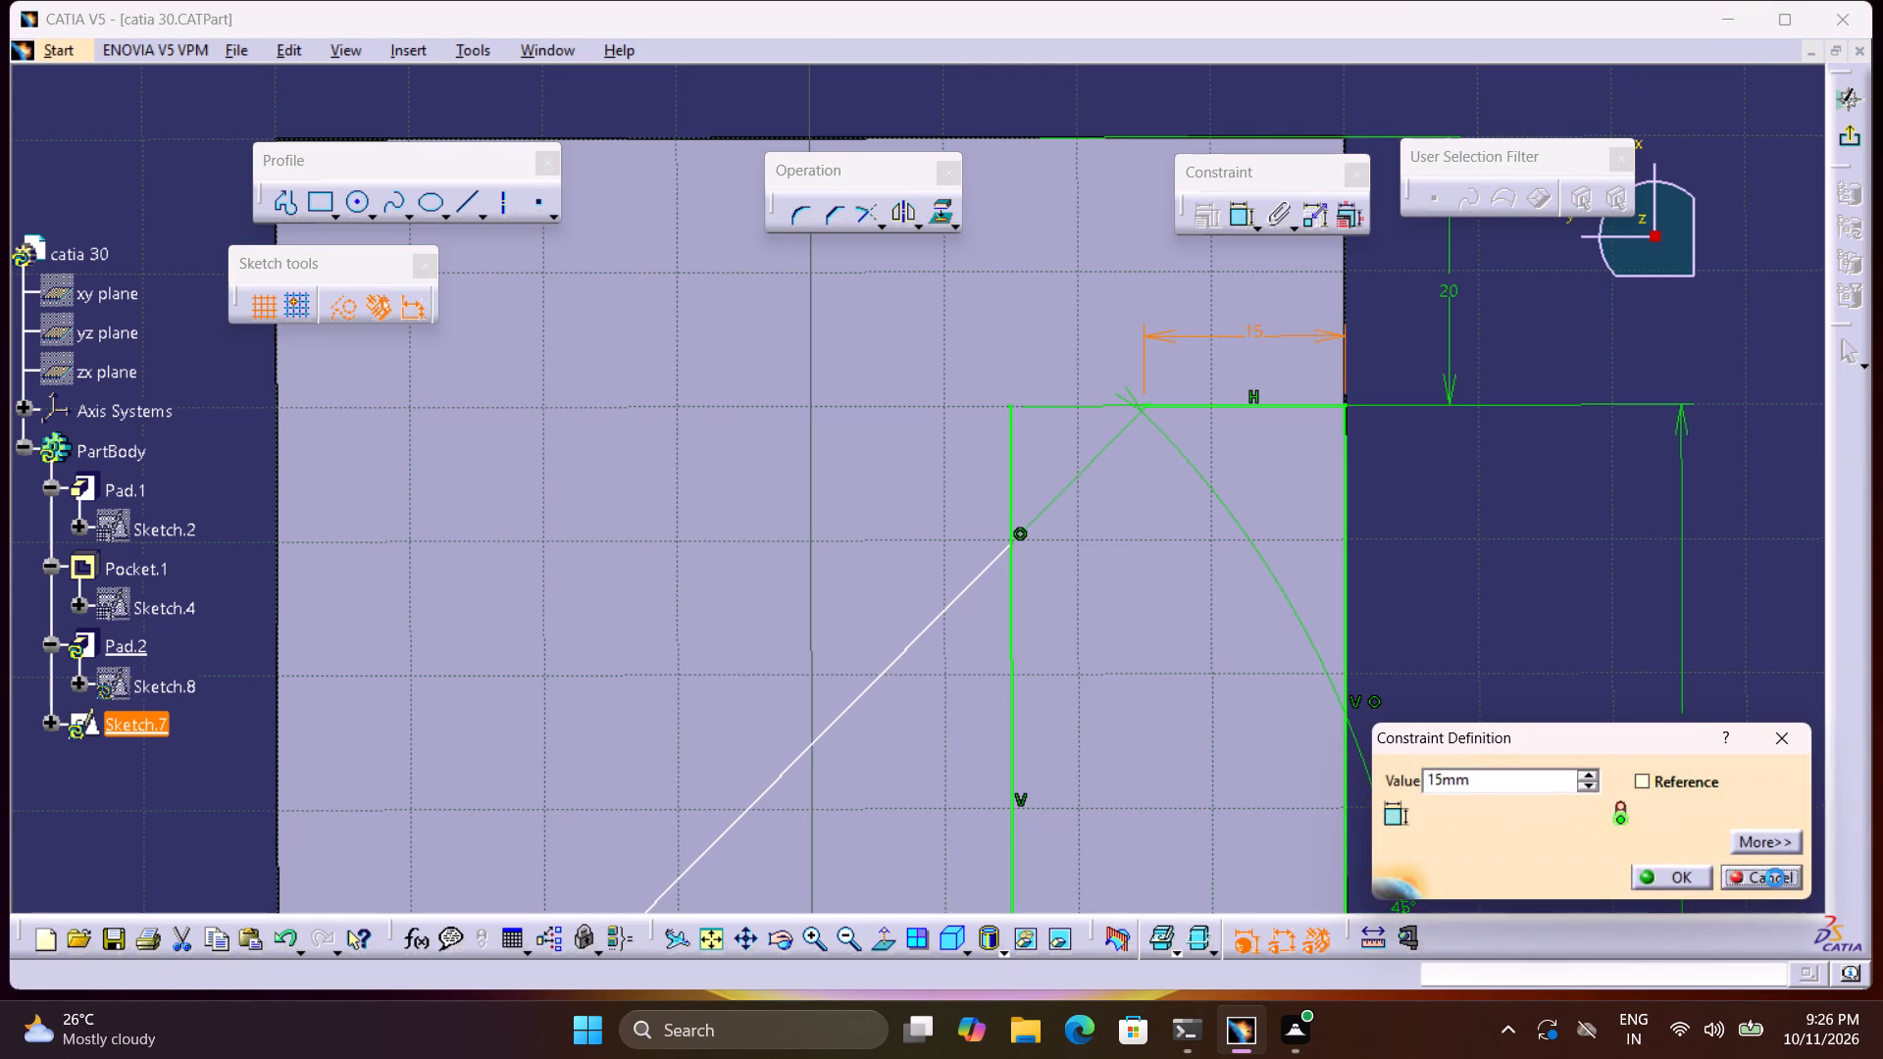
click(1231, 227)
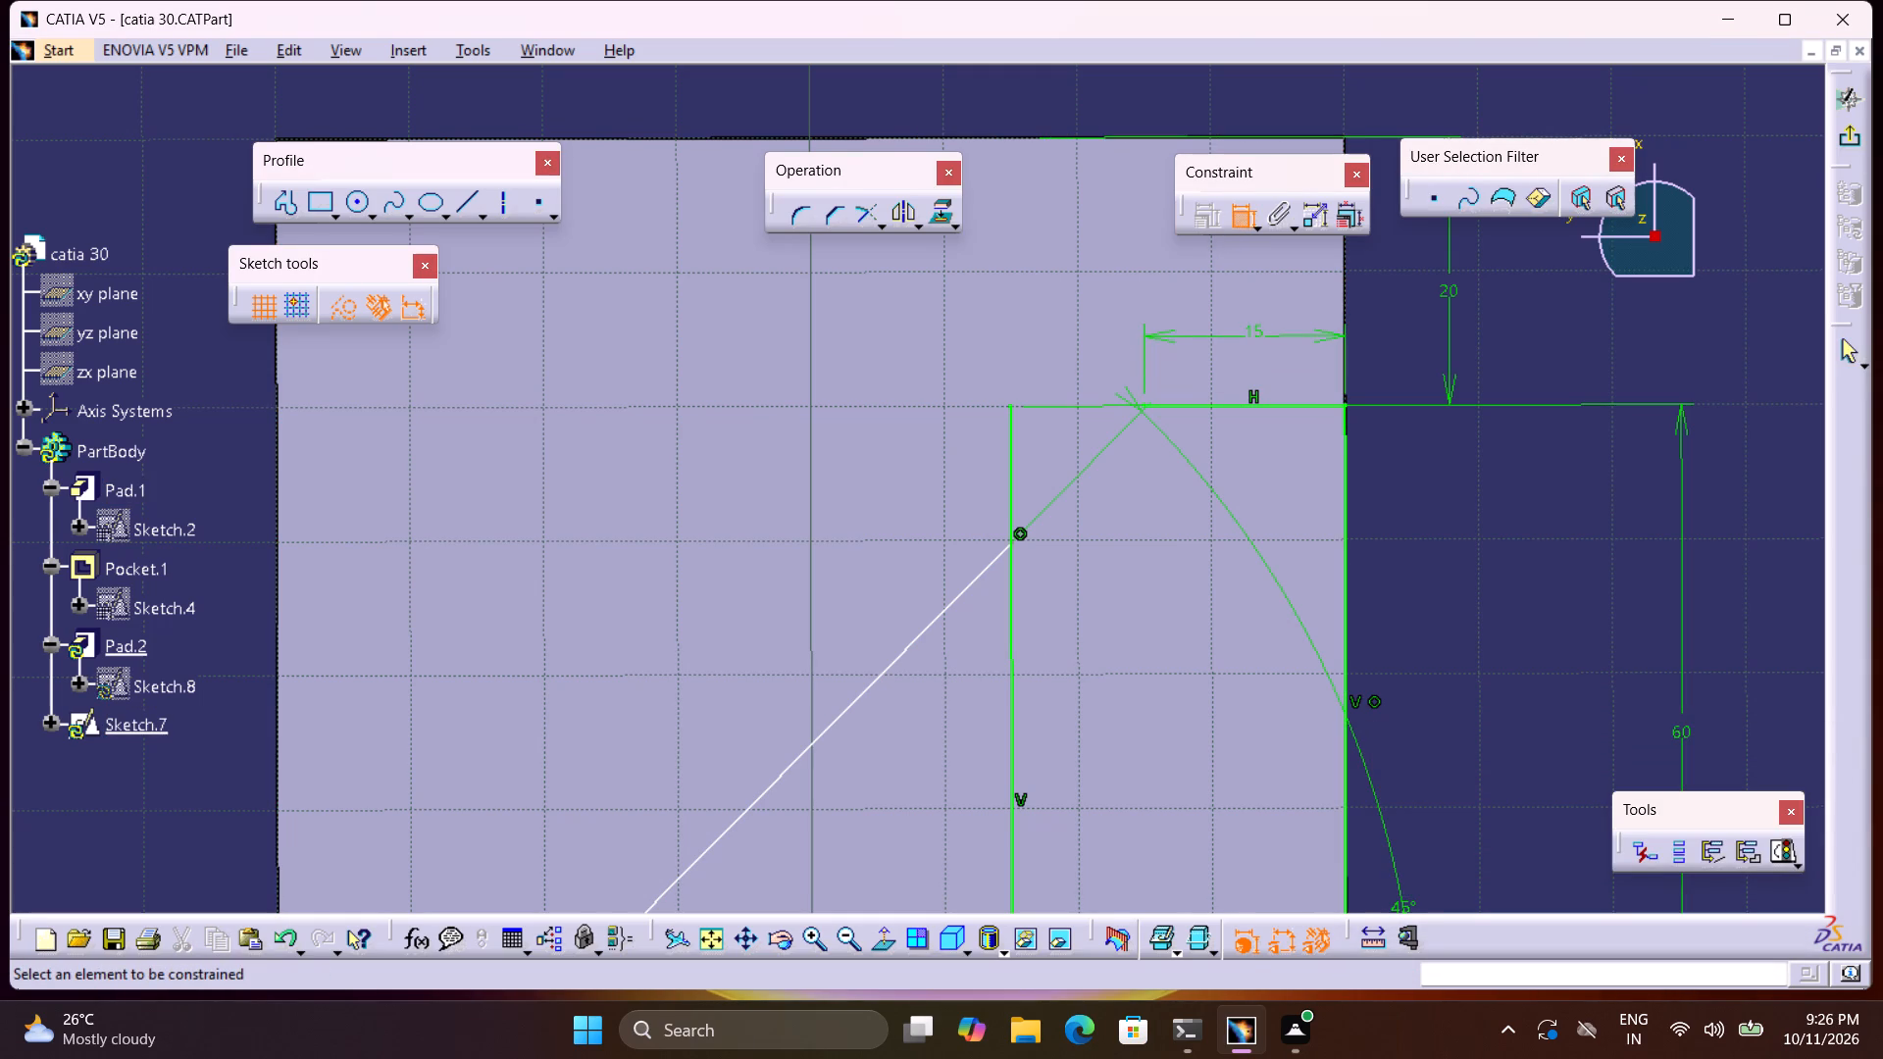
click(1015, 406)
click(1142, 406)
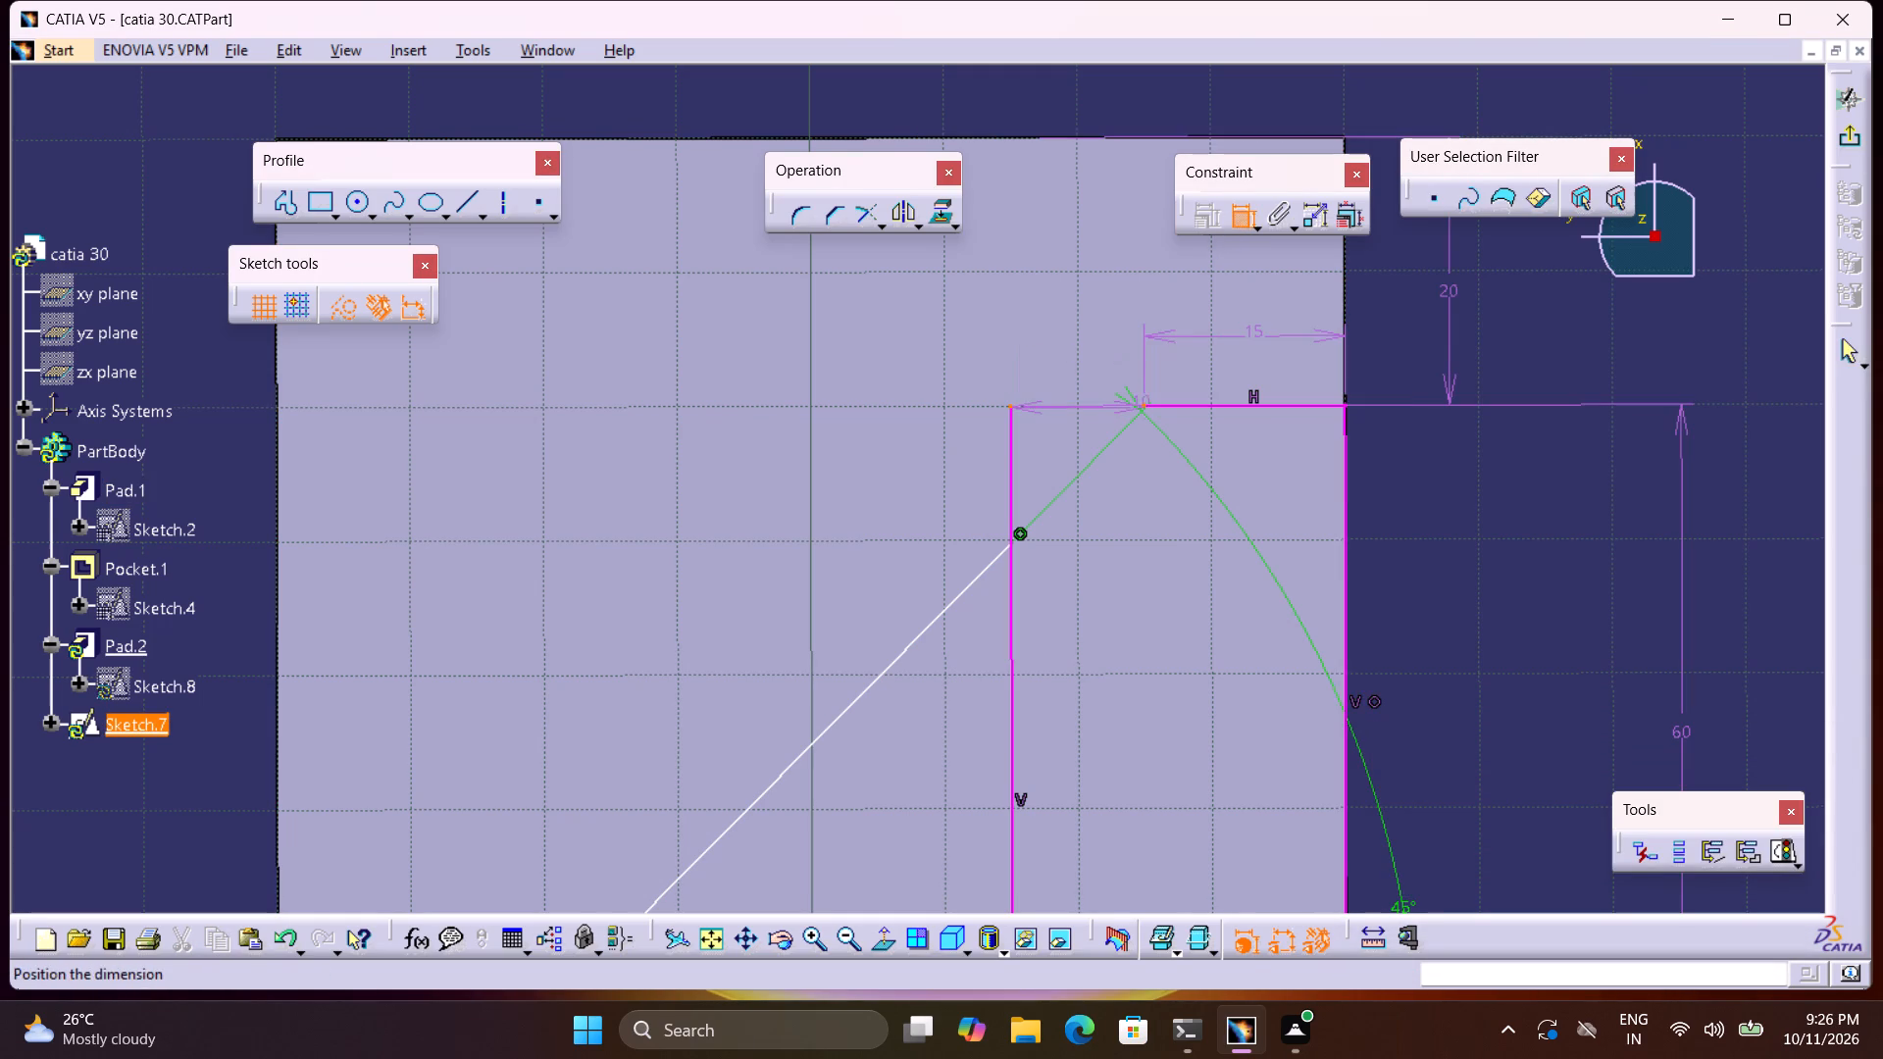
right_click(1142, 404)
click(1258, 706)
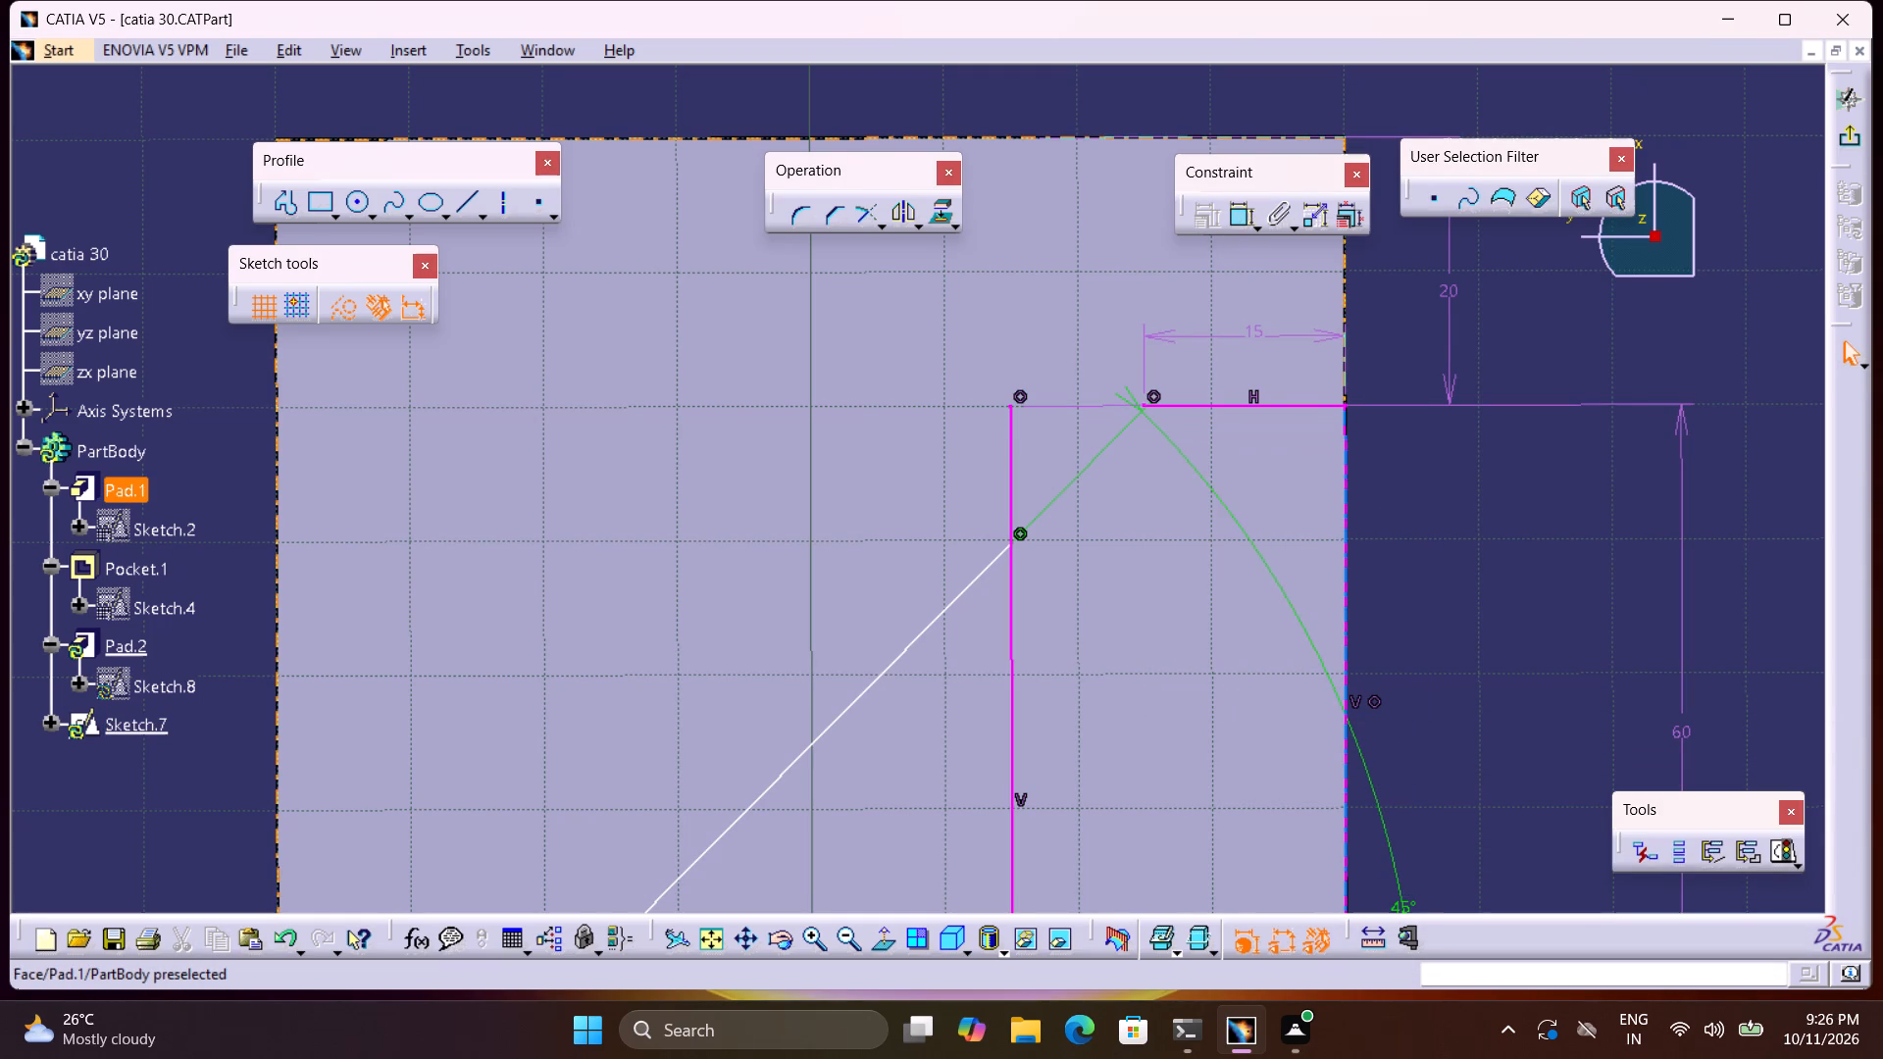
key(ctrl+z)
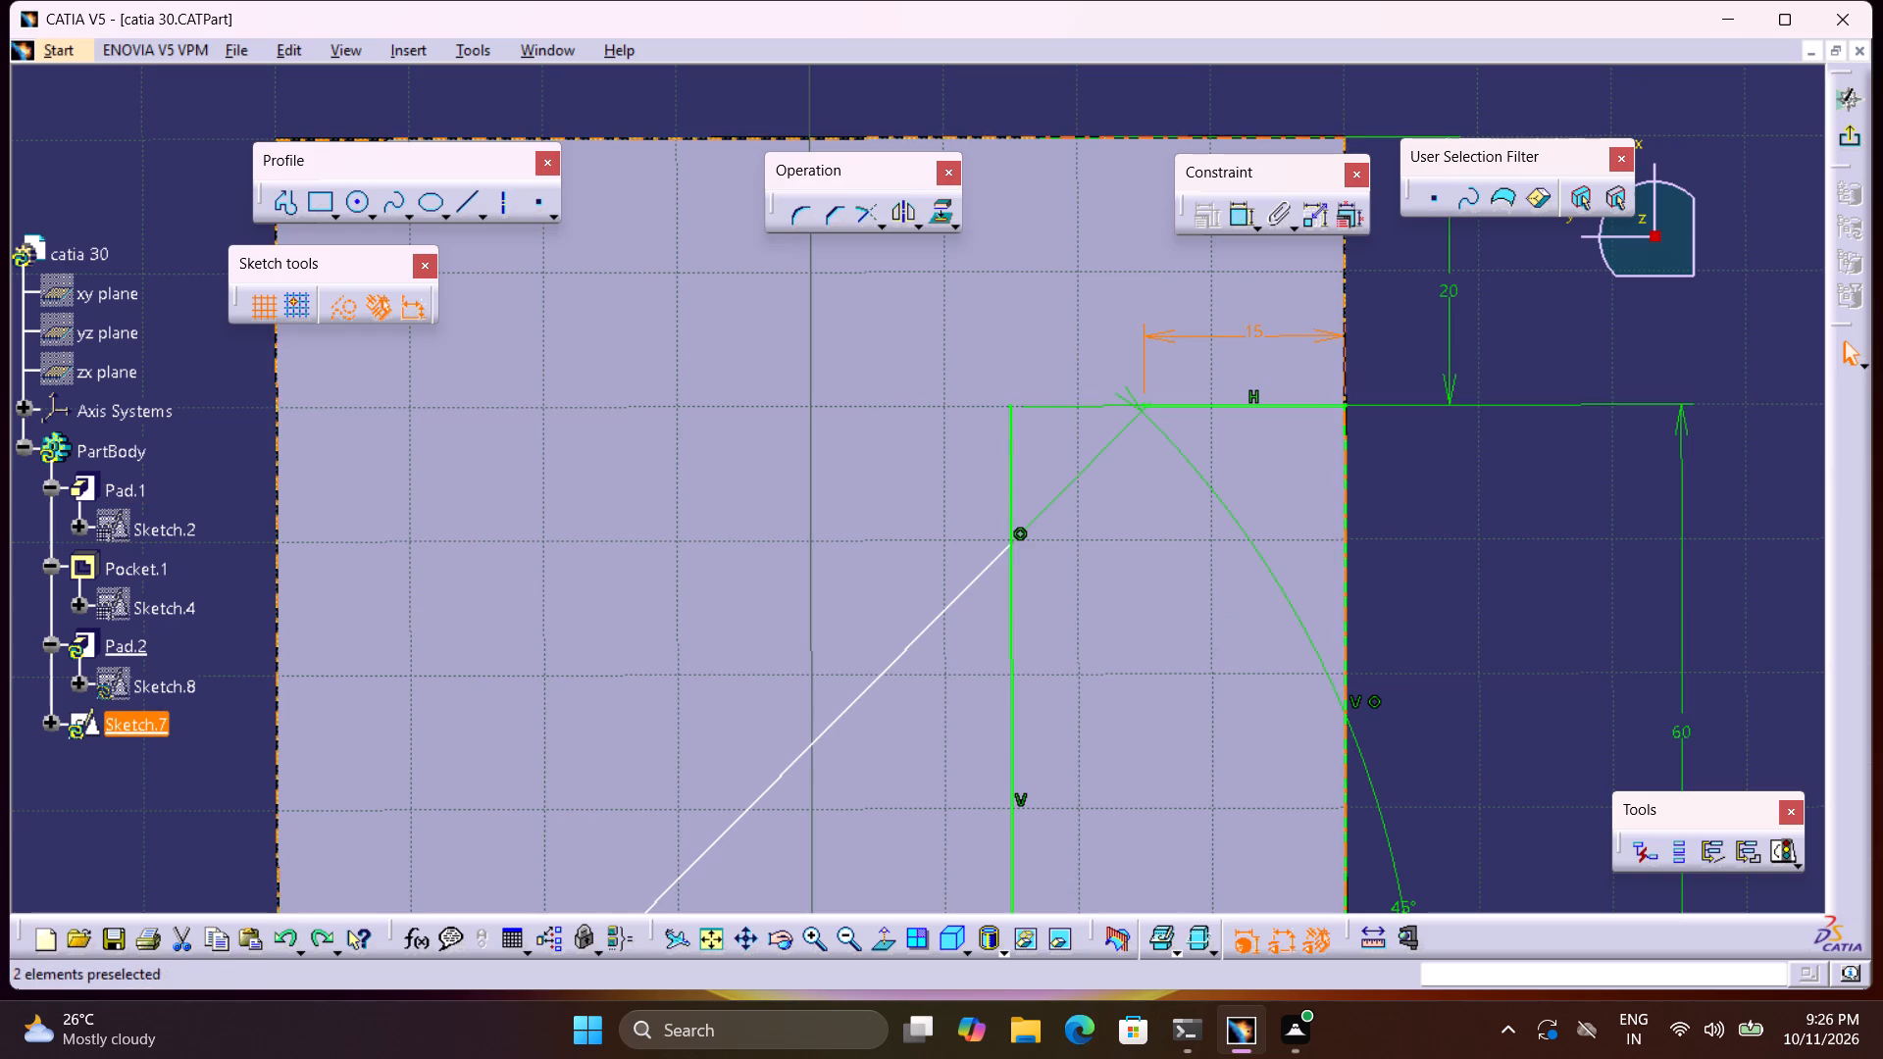
Delete the 15 mm length dimension from the short upper horizontal line.
click(1224, 330)
key(Delete)
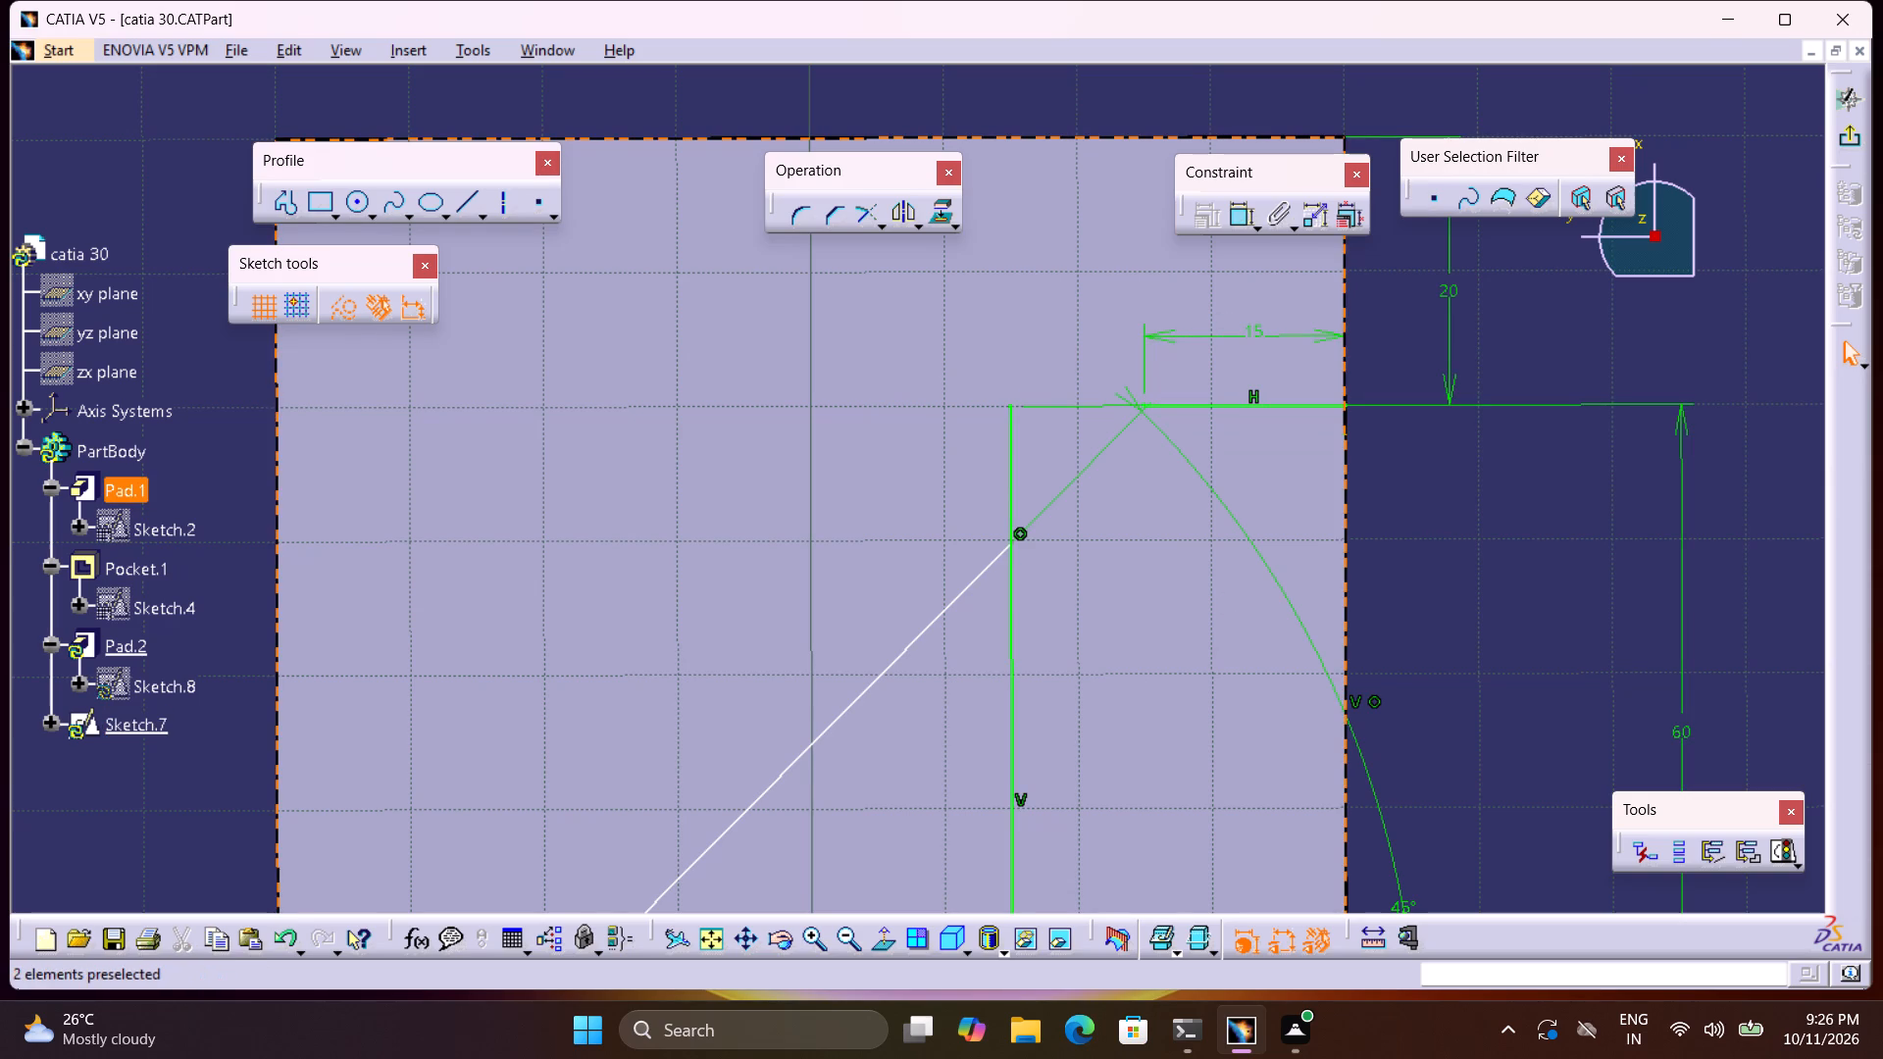
click(1244, 338)
key(Delete)
click(1242, 328)
key(Delete)
click(1256, 337)
key(Delete)
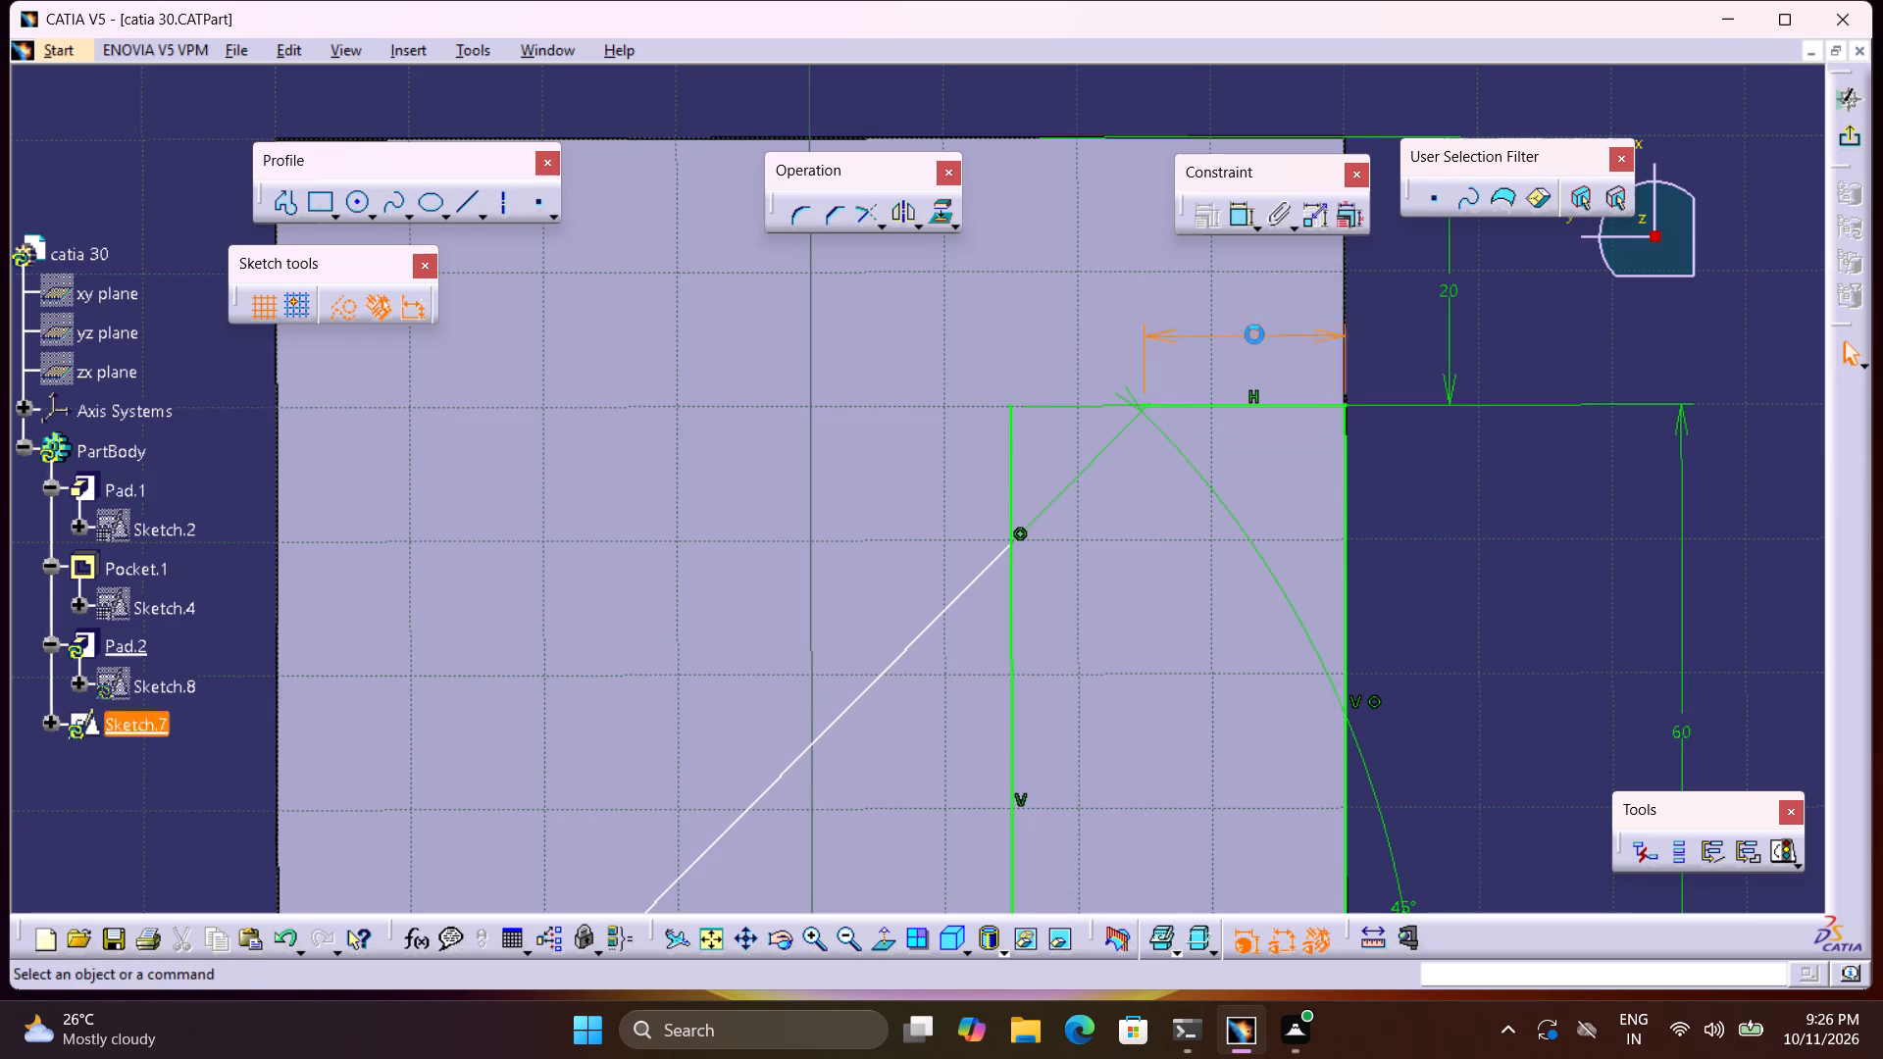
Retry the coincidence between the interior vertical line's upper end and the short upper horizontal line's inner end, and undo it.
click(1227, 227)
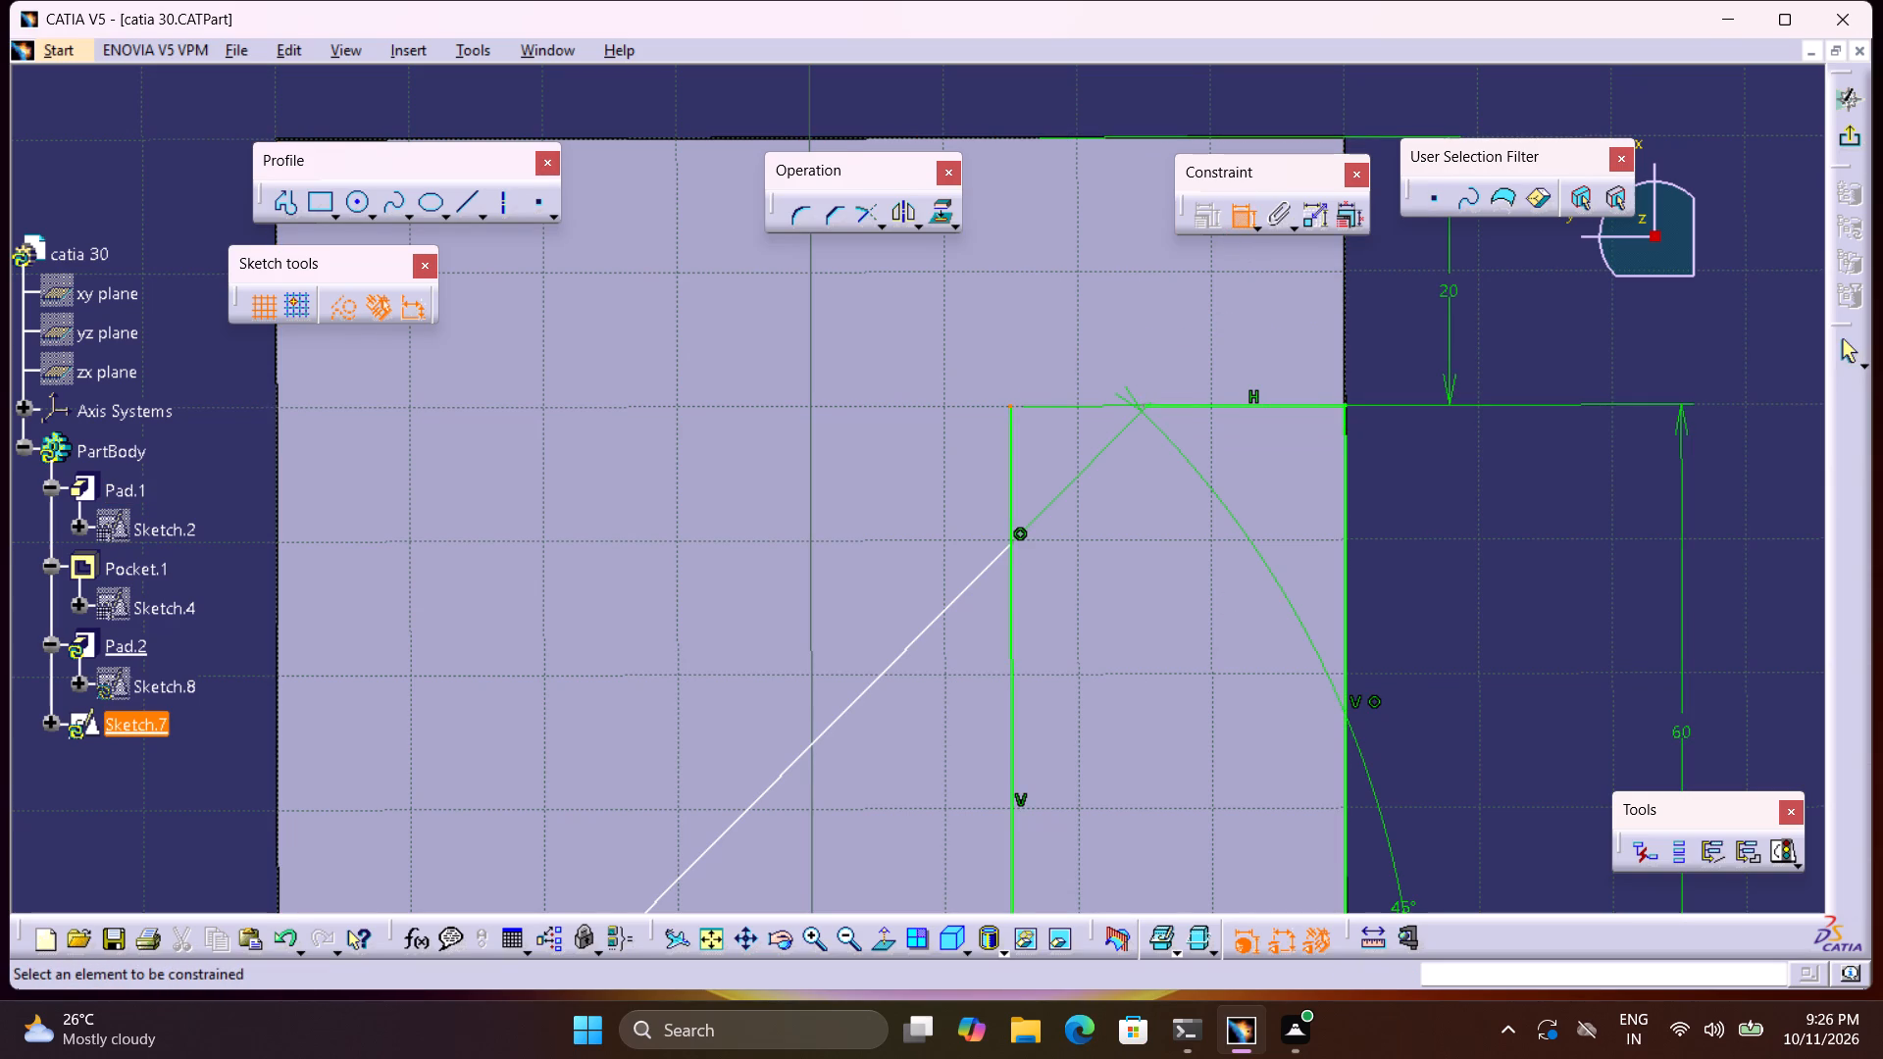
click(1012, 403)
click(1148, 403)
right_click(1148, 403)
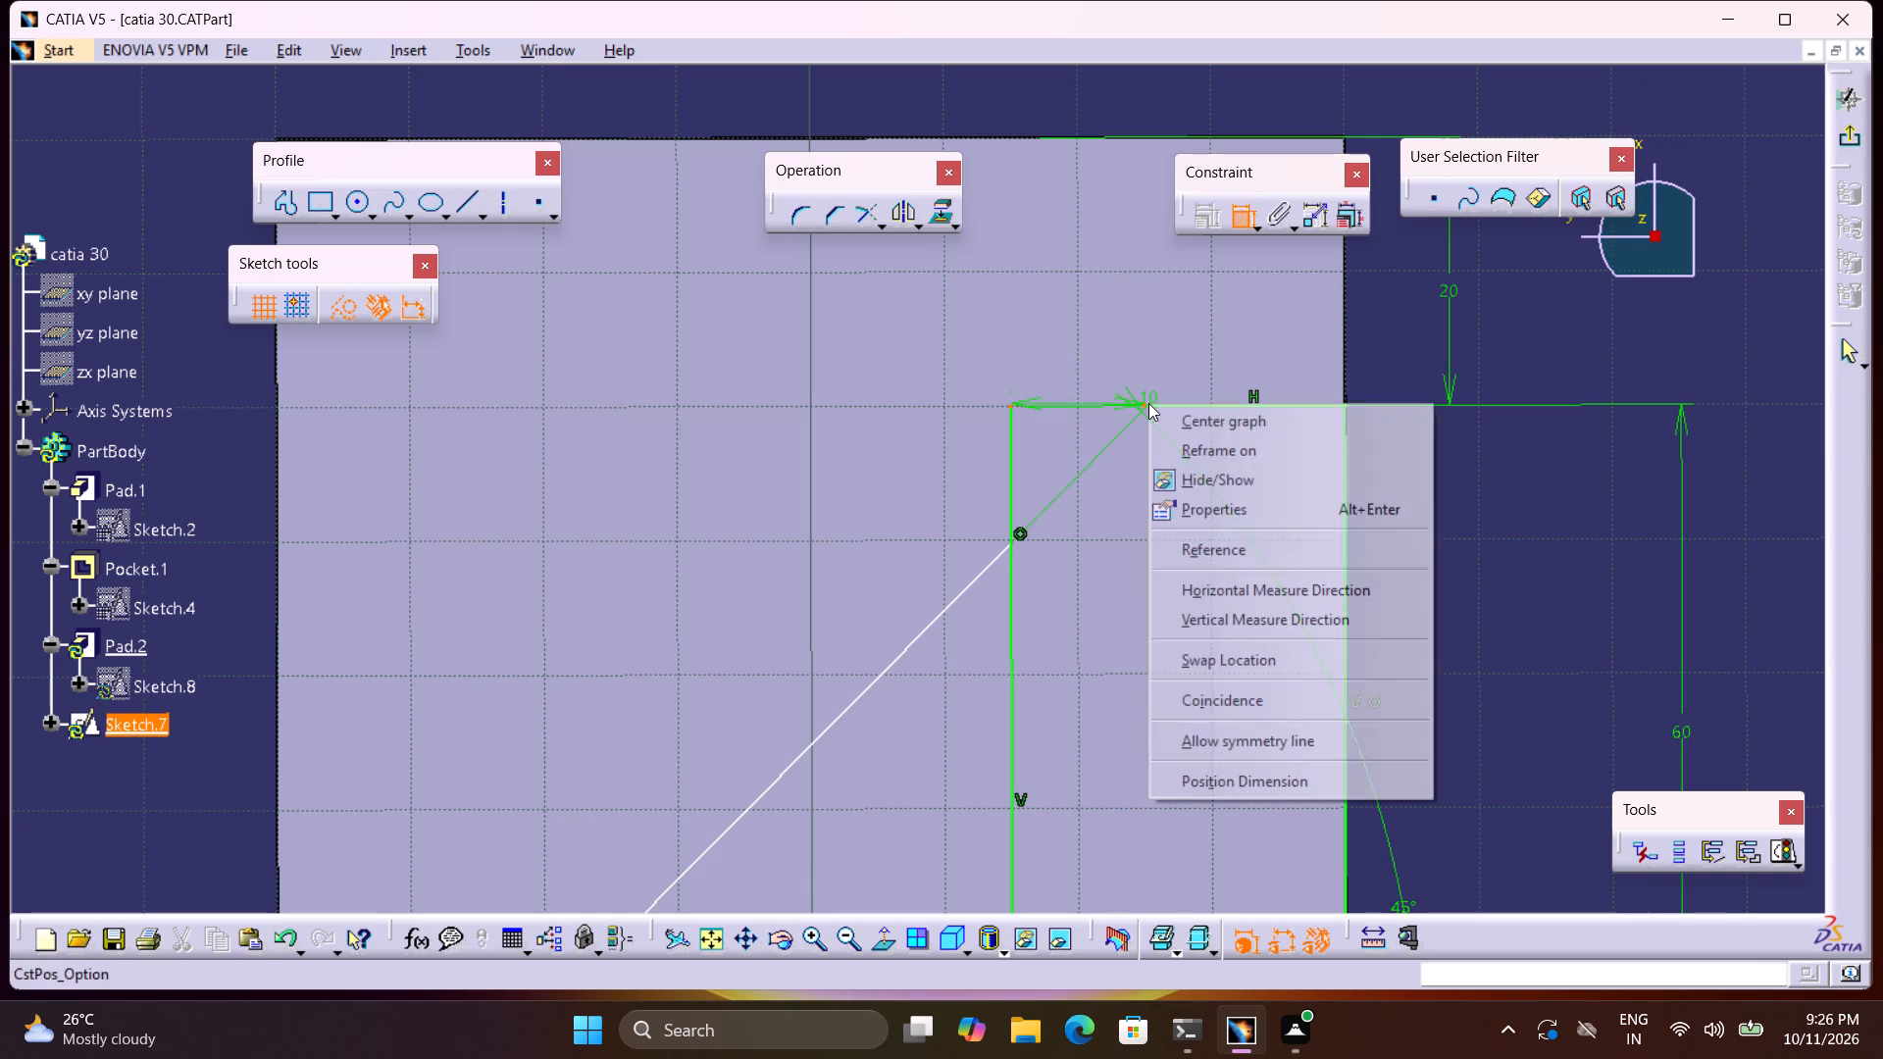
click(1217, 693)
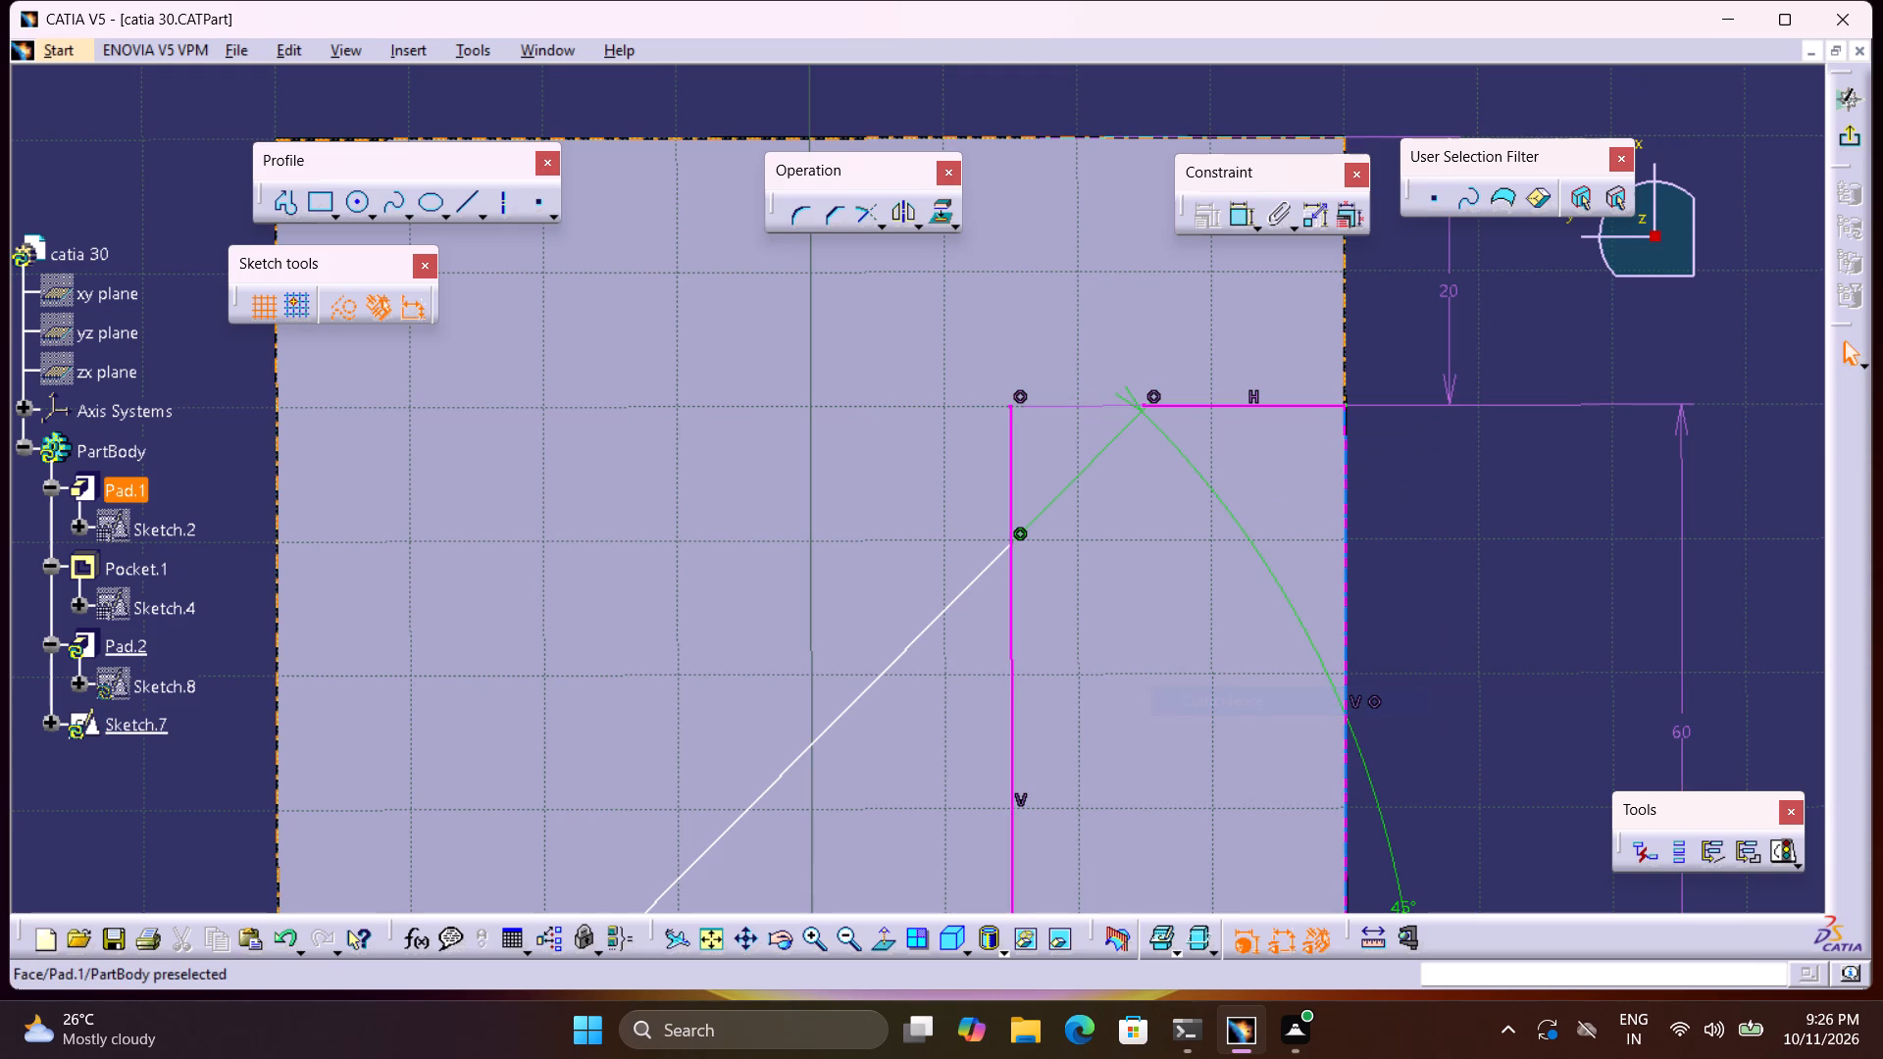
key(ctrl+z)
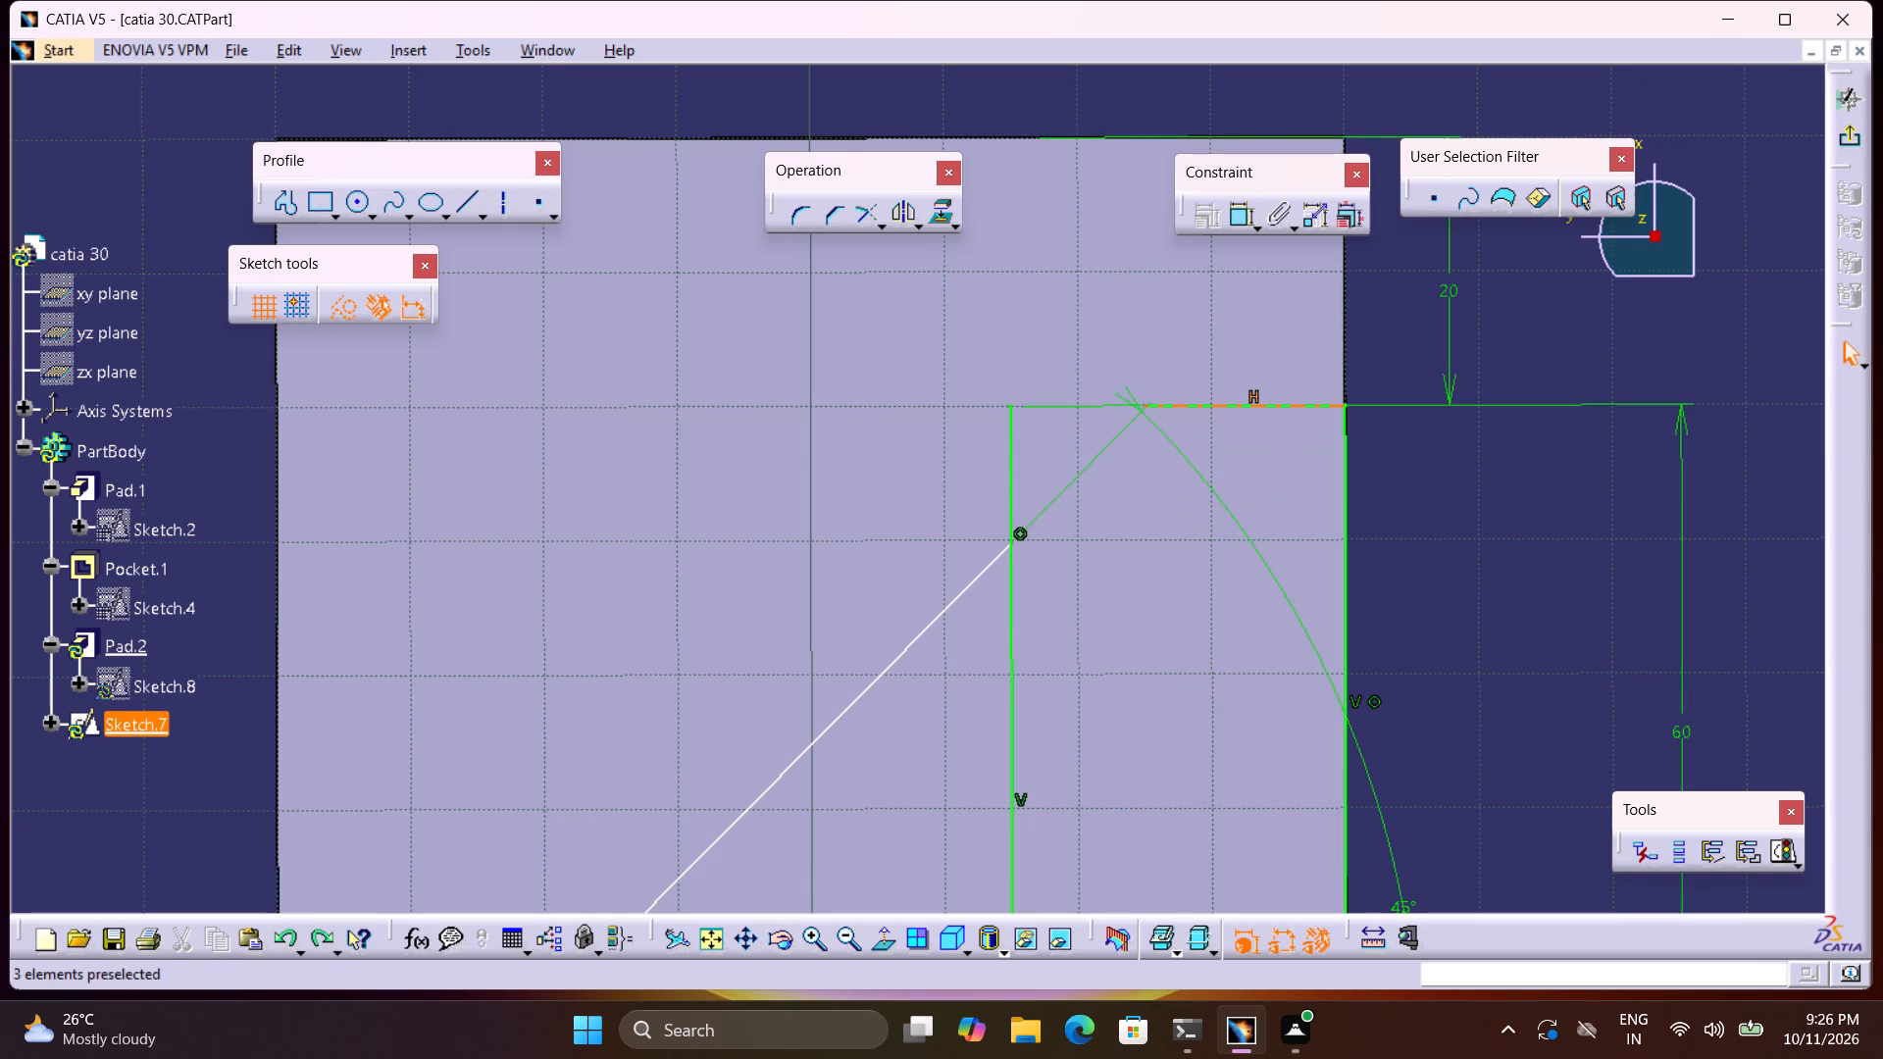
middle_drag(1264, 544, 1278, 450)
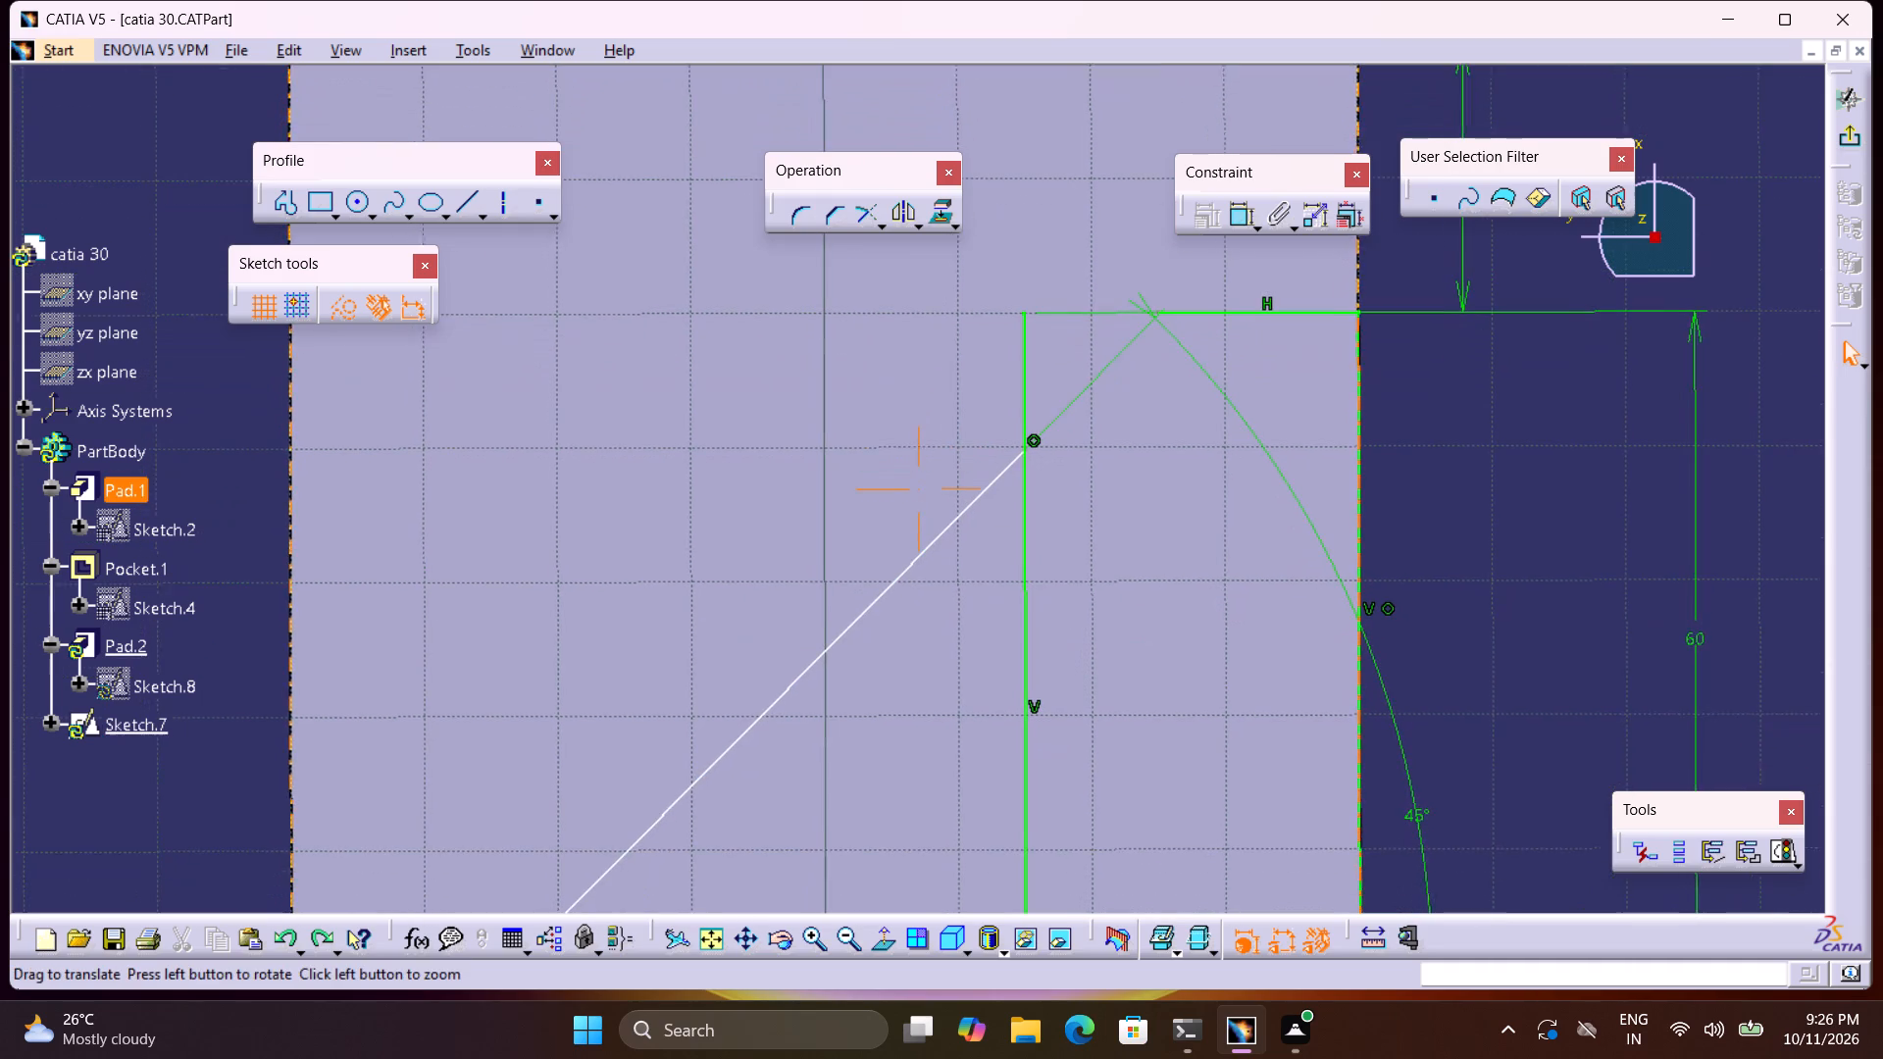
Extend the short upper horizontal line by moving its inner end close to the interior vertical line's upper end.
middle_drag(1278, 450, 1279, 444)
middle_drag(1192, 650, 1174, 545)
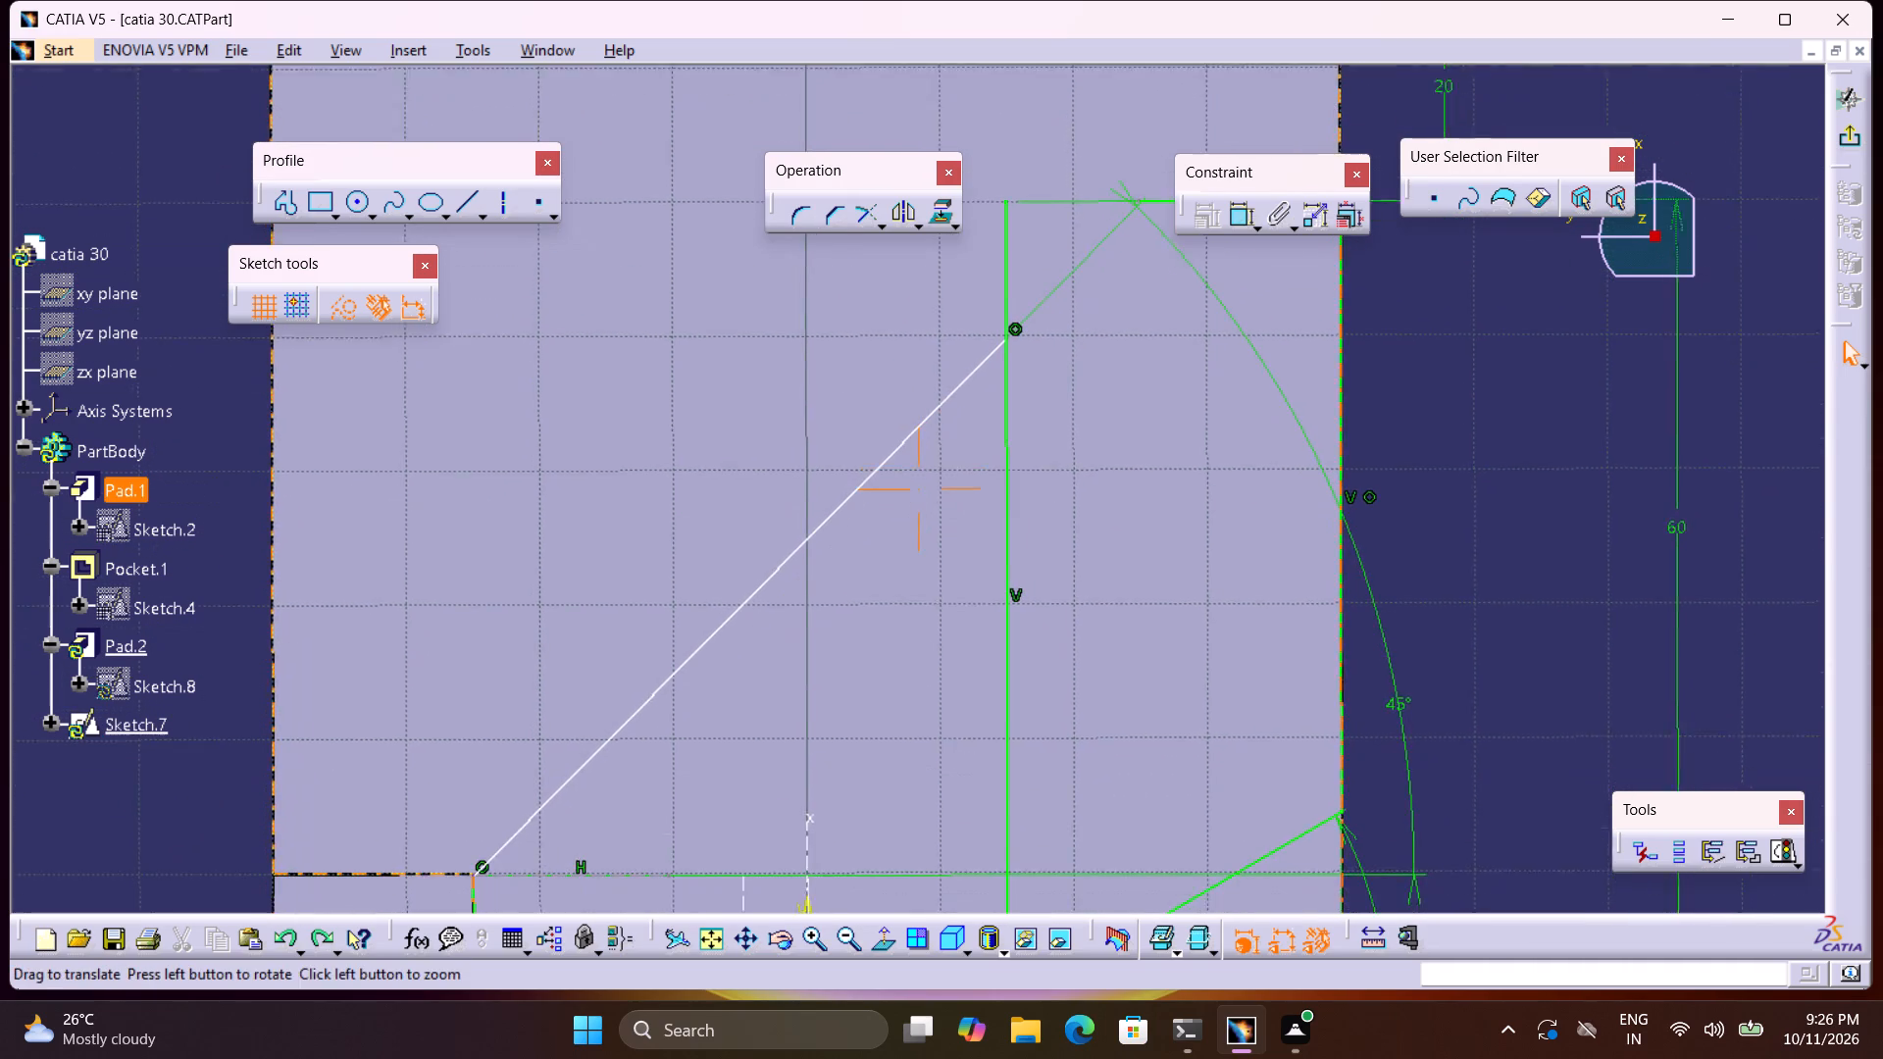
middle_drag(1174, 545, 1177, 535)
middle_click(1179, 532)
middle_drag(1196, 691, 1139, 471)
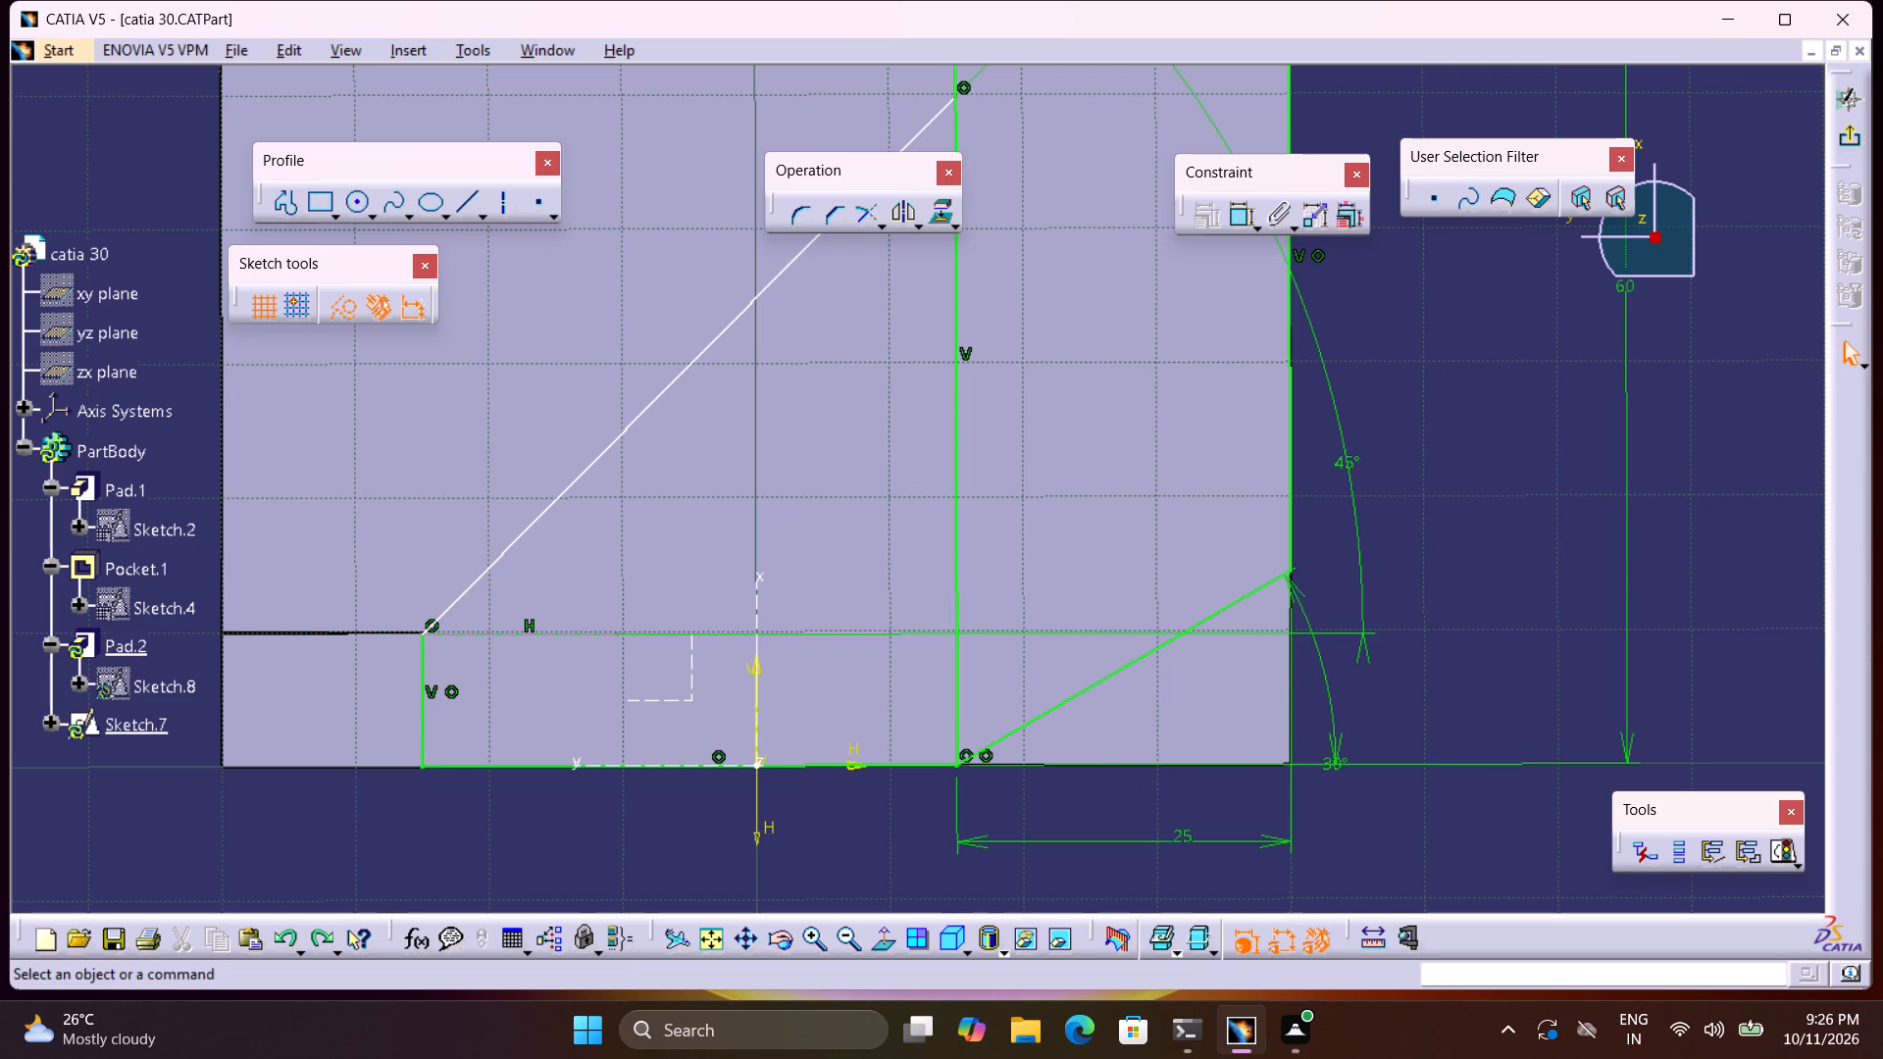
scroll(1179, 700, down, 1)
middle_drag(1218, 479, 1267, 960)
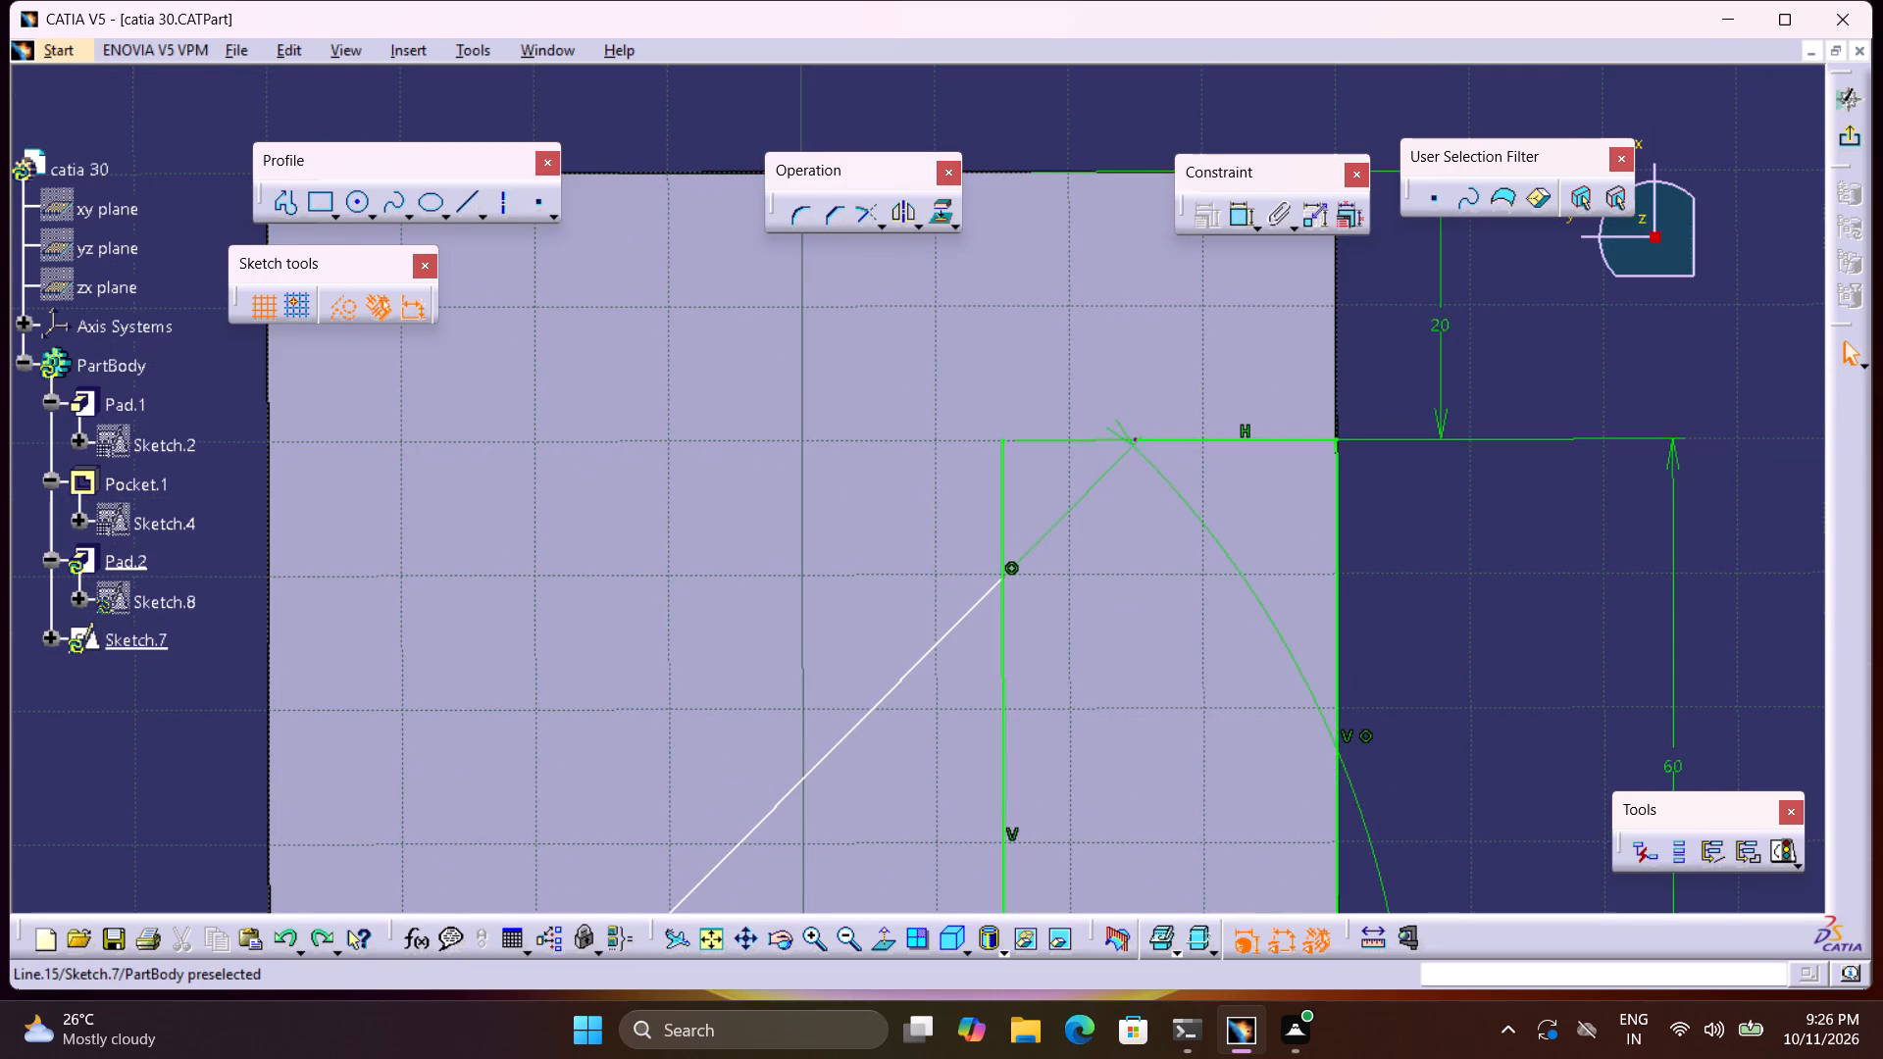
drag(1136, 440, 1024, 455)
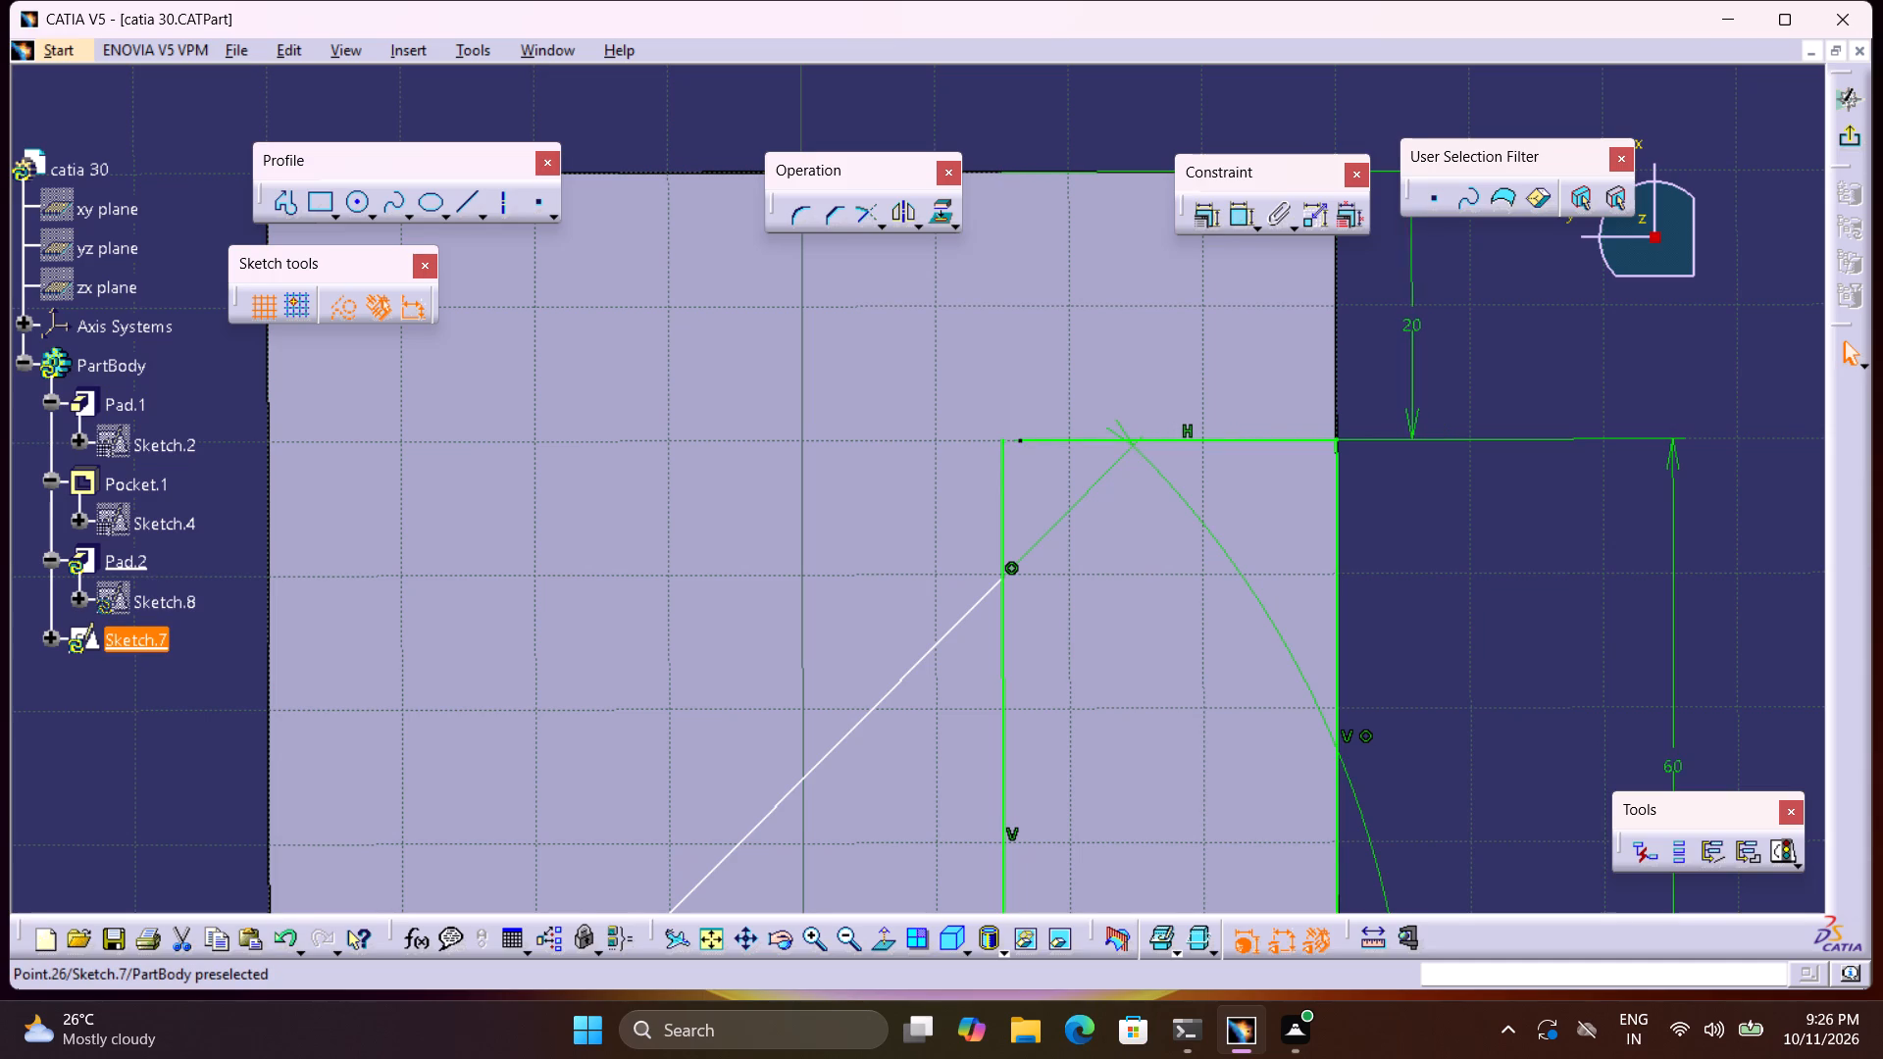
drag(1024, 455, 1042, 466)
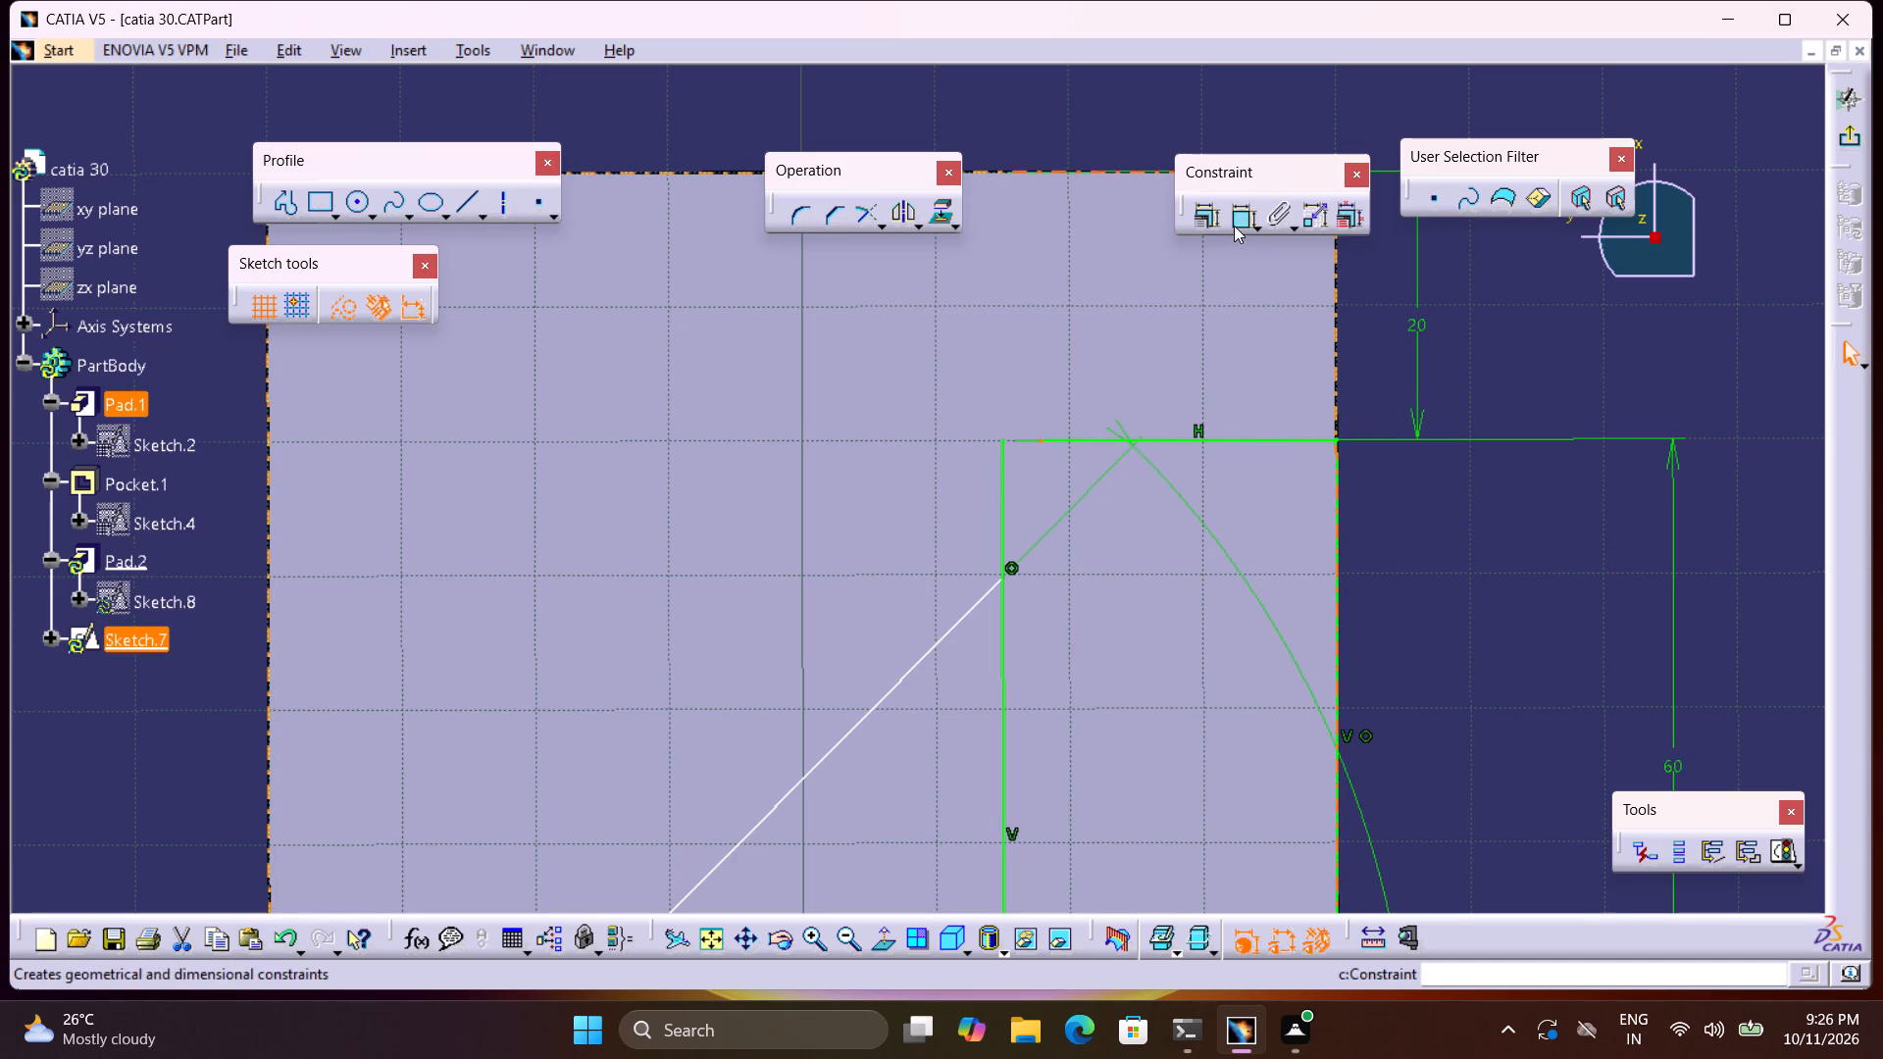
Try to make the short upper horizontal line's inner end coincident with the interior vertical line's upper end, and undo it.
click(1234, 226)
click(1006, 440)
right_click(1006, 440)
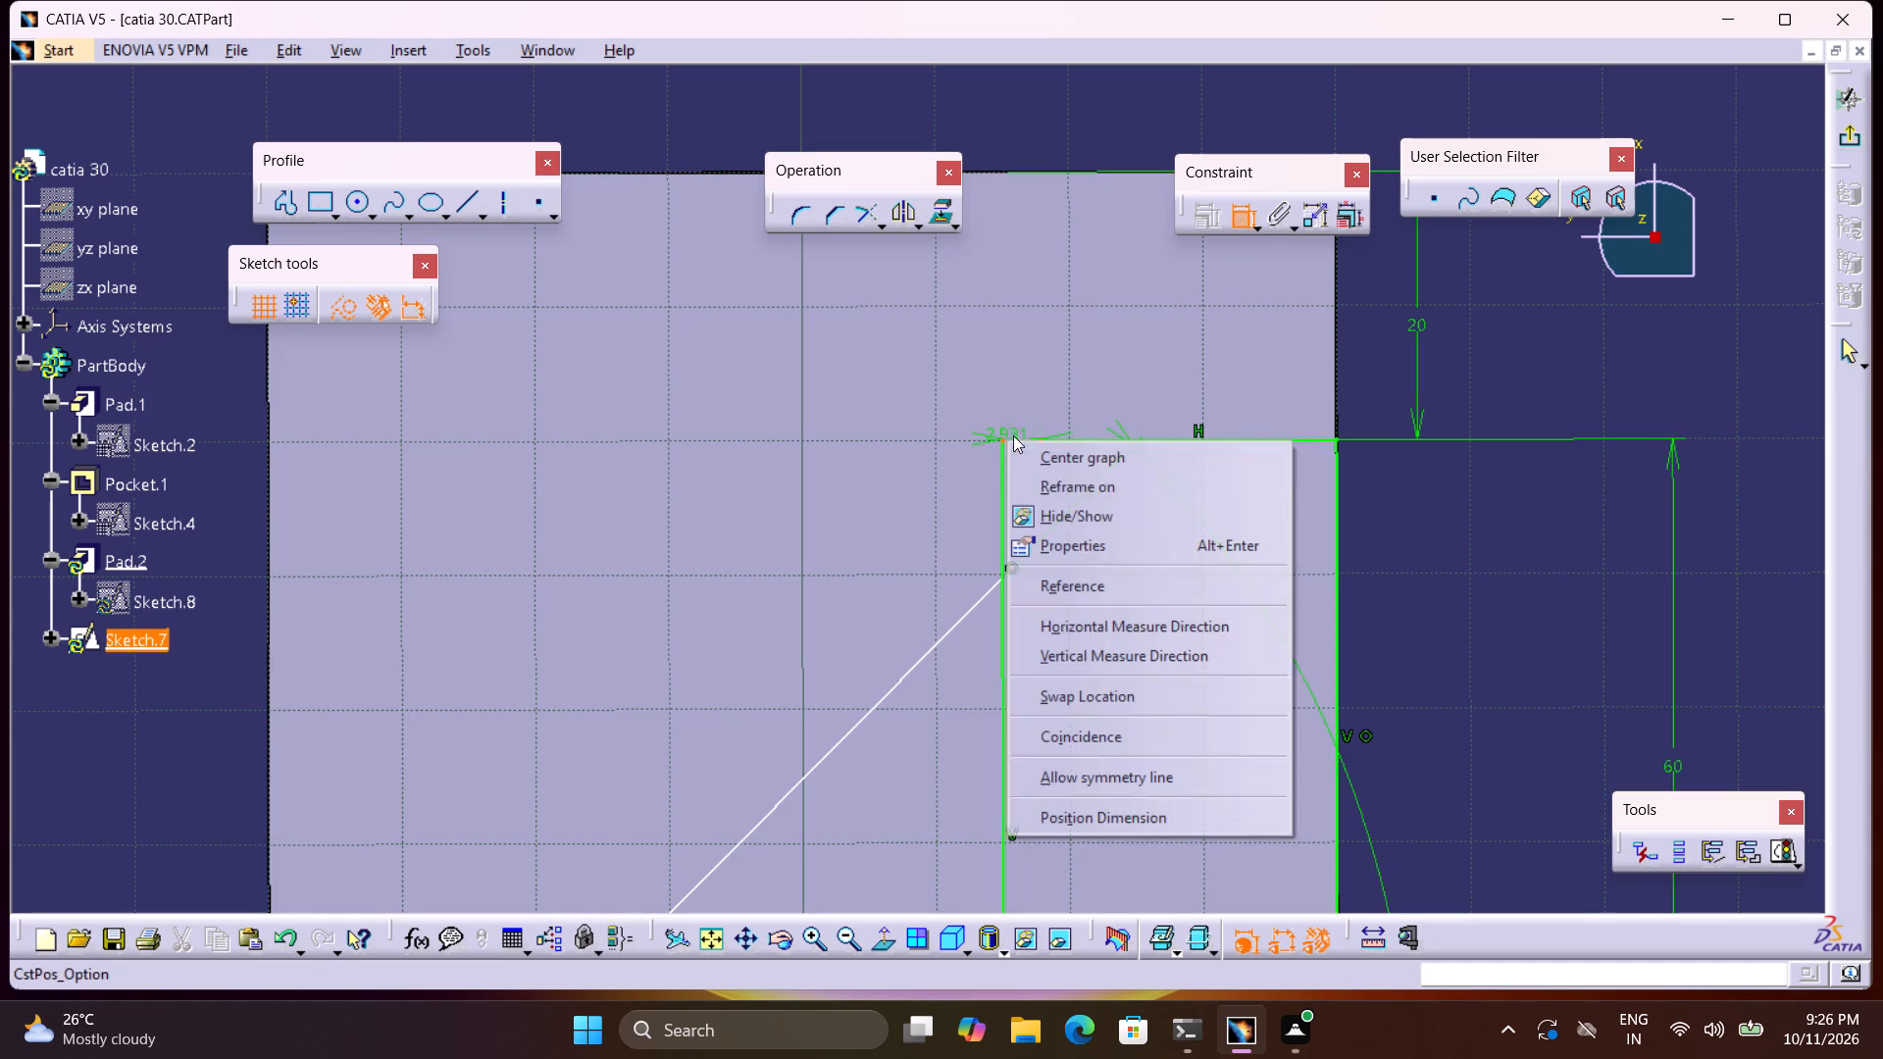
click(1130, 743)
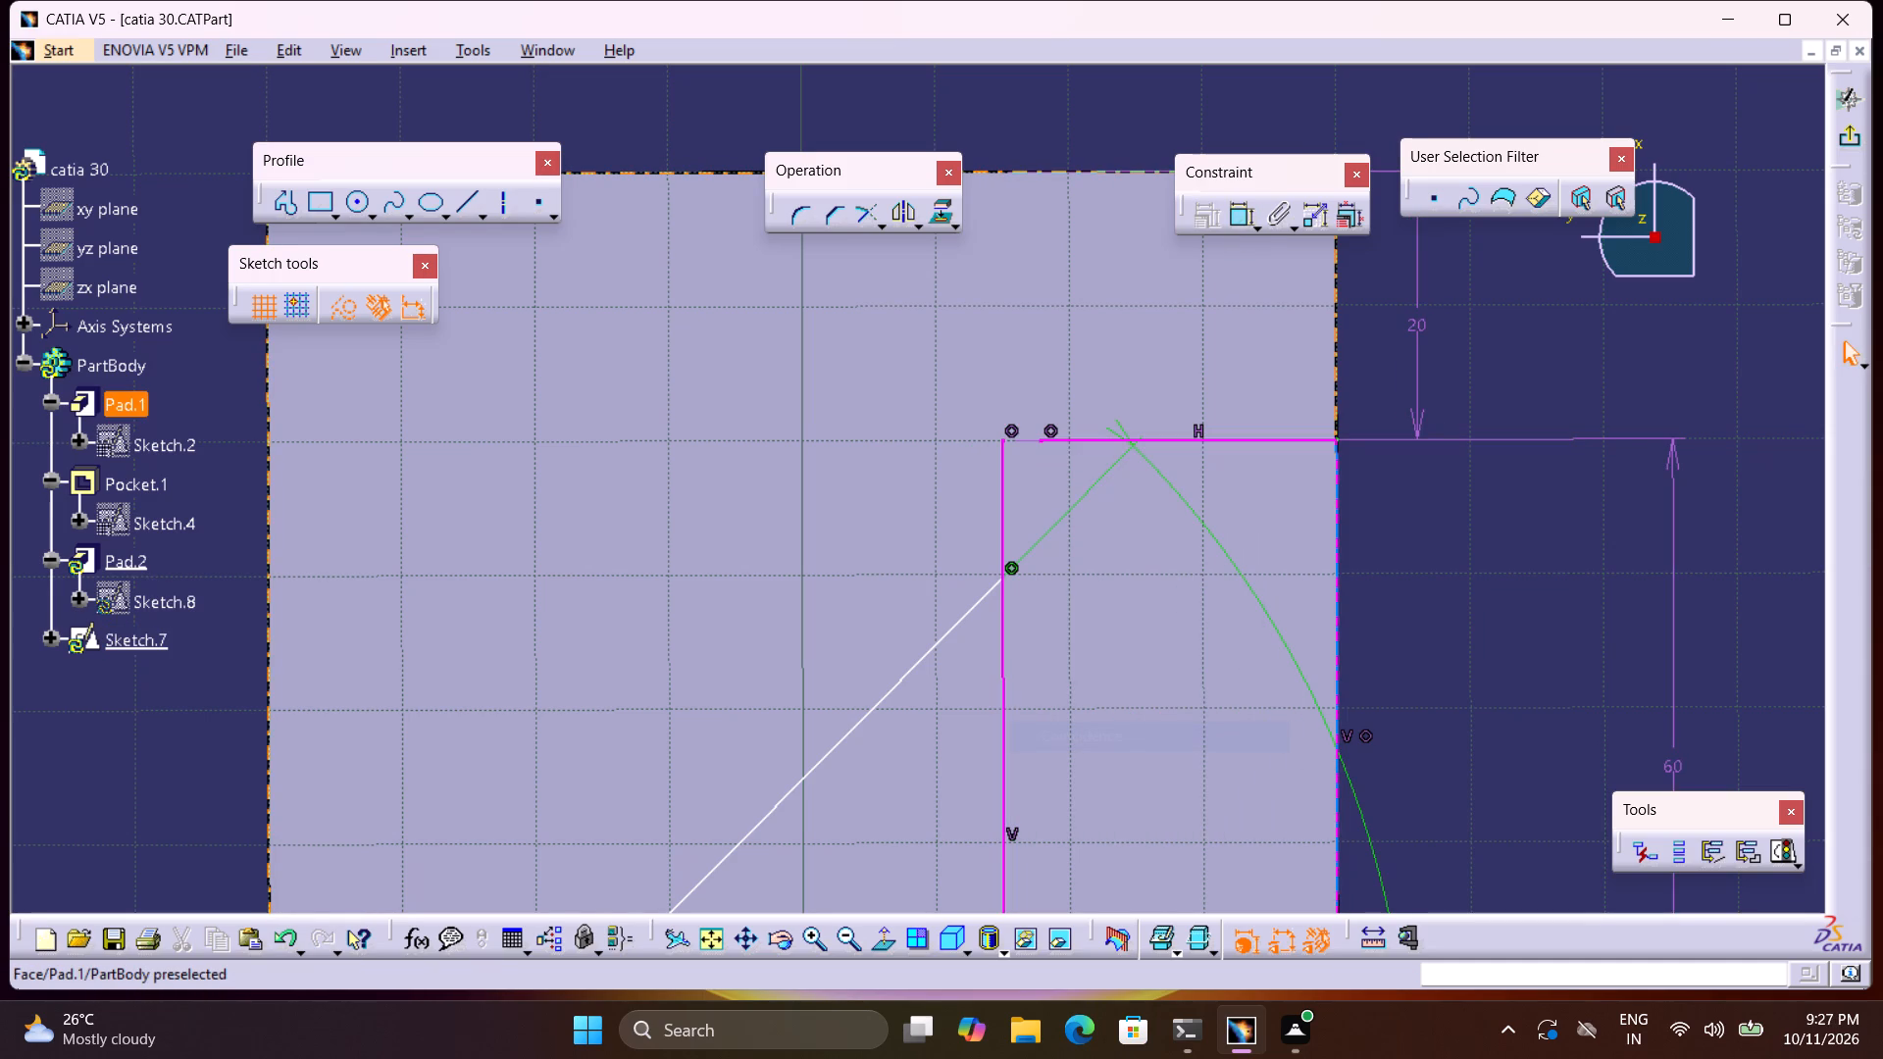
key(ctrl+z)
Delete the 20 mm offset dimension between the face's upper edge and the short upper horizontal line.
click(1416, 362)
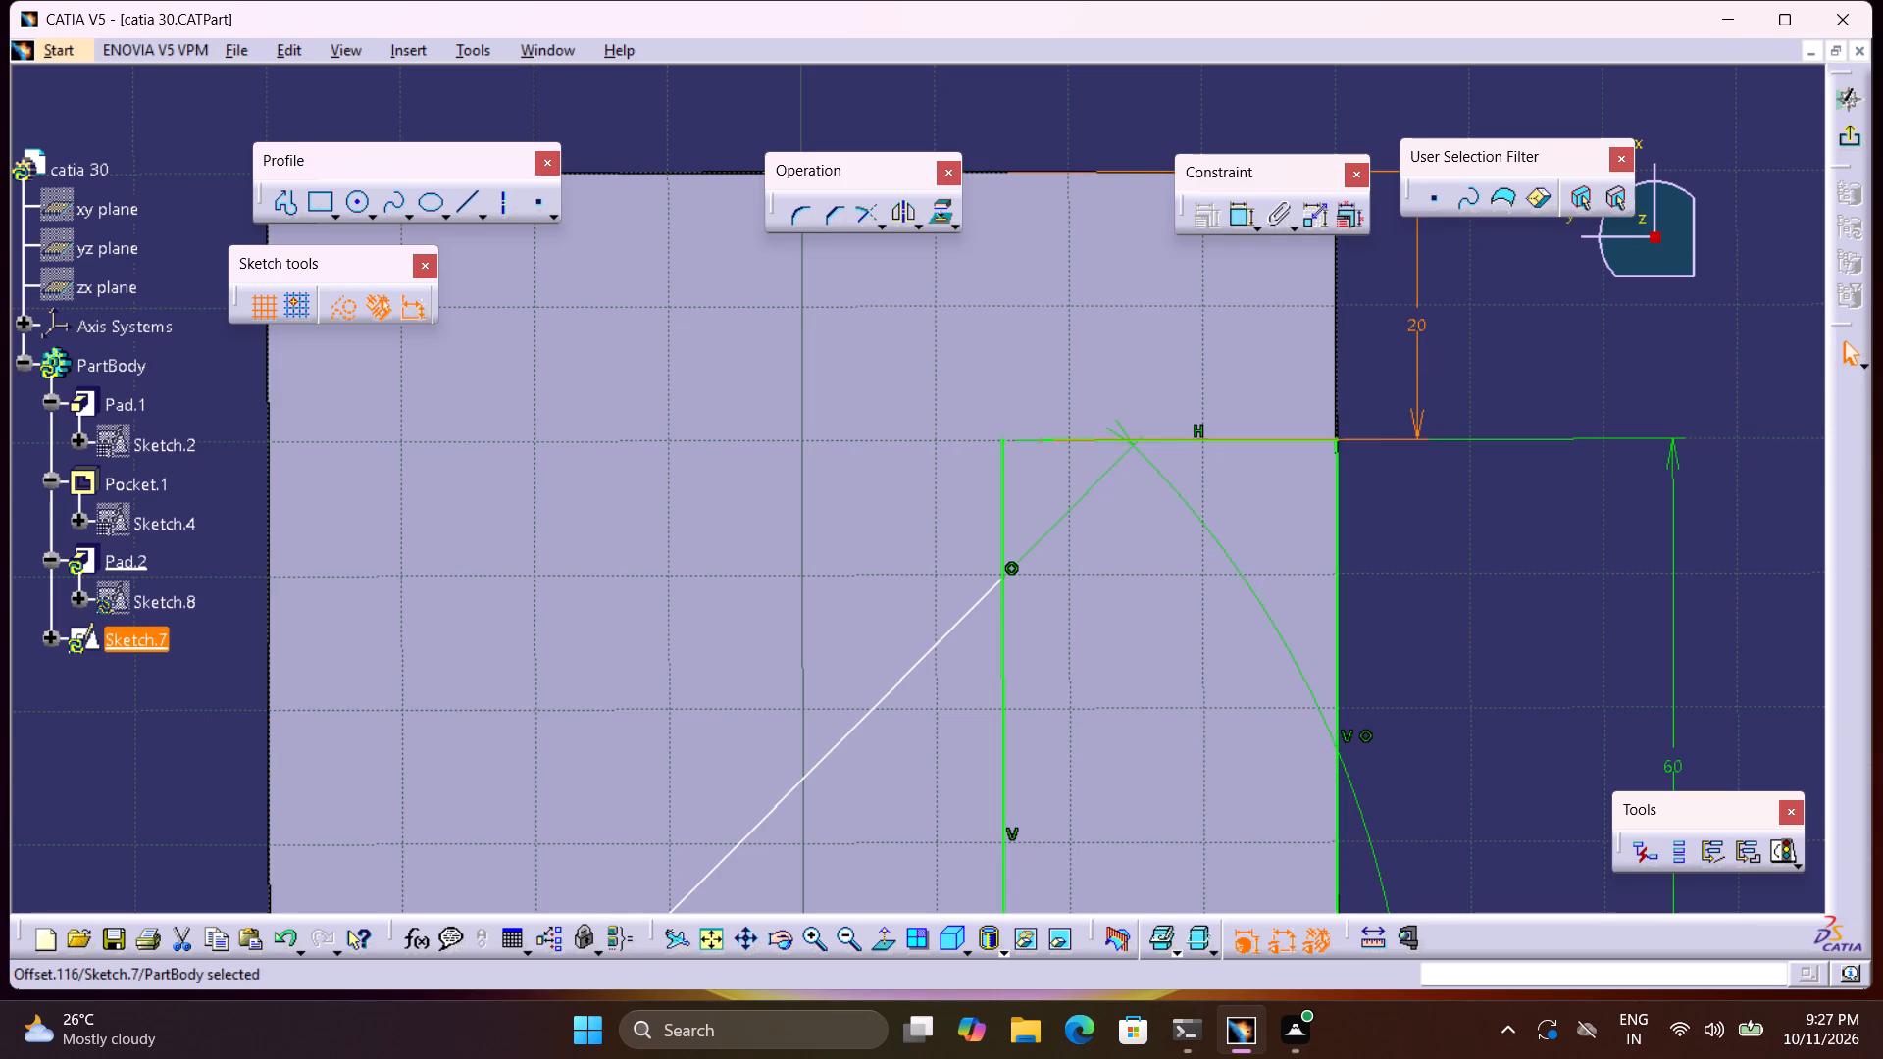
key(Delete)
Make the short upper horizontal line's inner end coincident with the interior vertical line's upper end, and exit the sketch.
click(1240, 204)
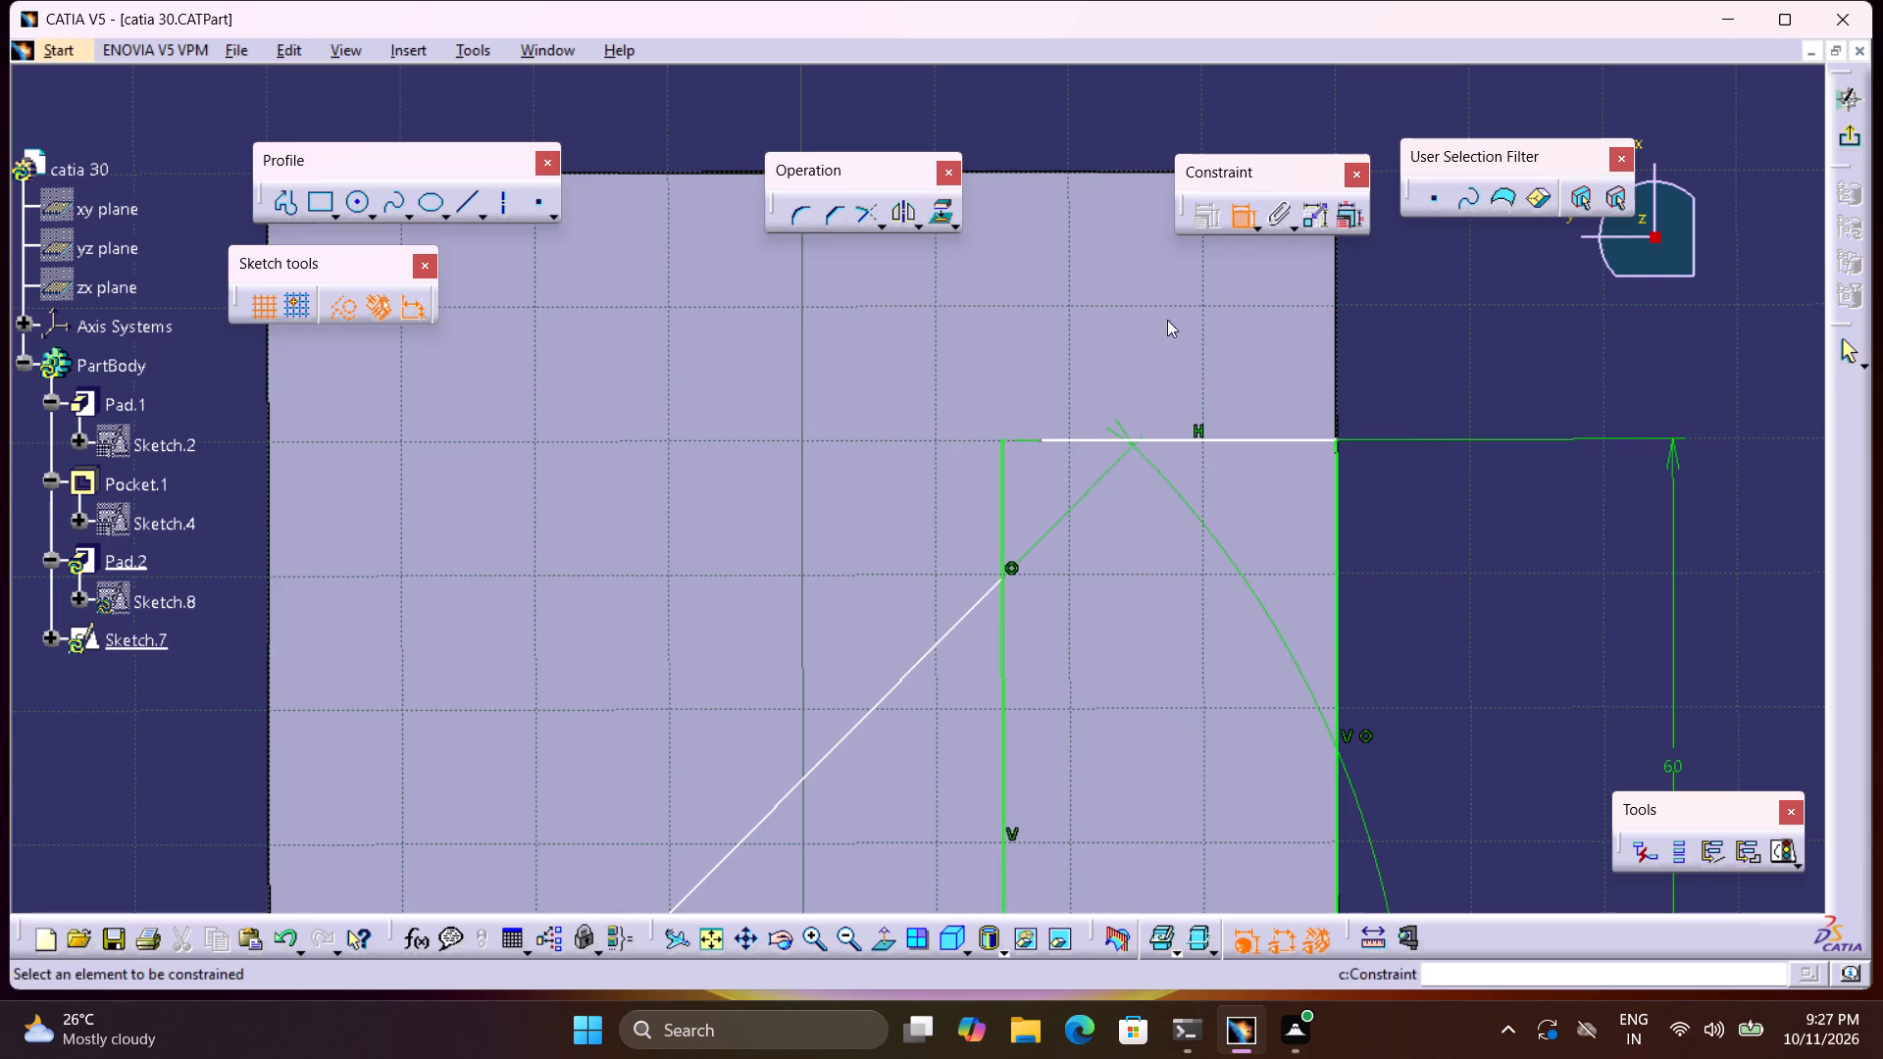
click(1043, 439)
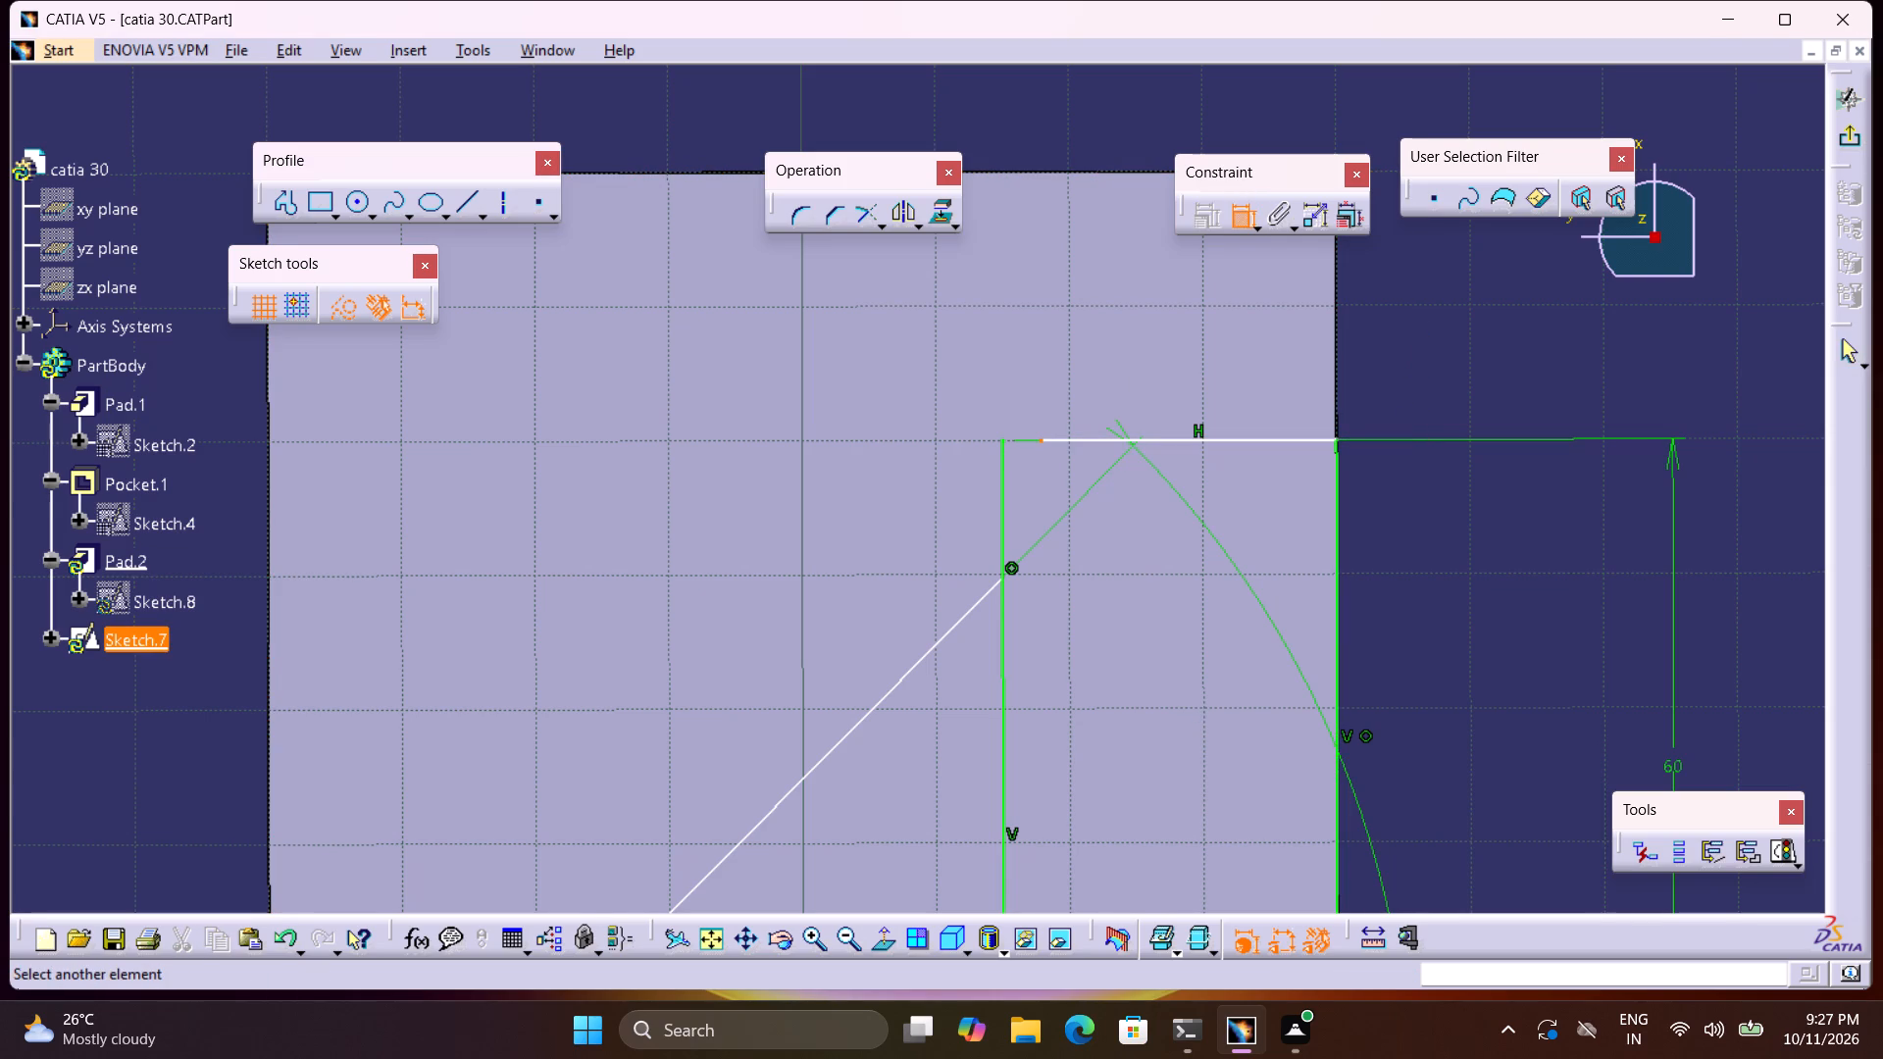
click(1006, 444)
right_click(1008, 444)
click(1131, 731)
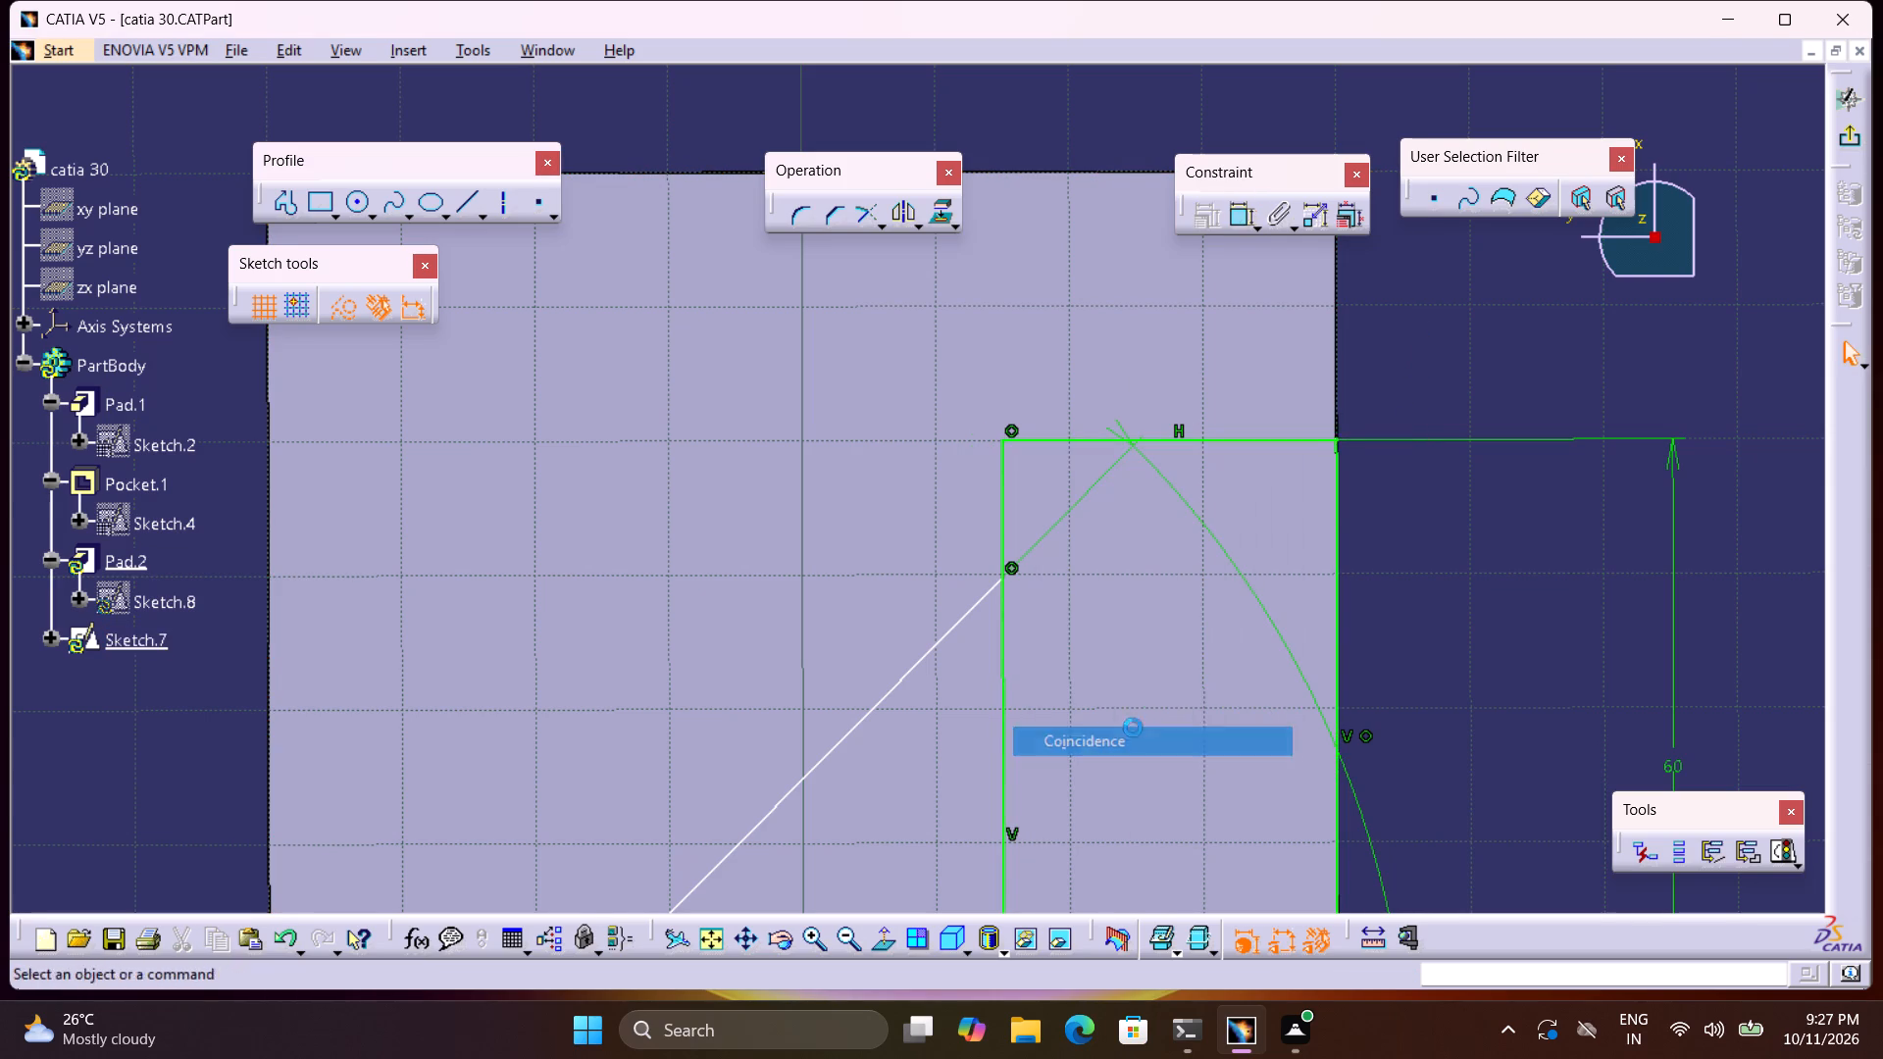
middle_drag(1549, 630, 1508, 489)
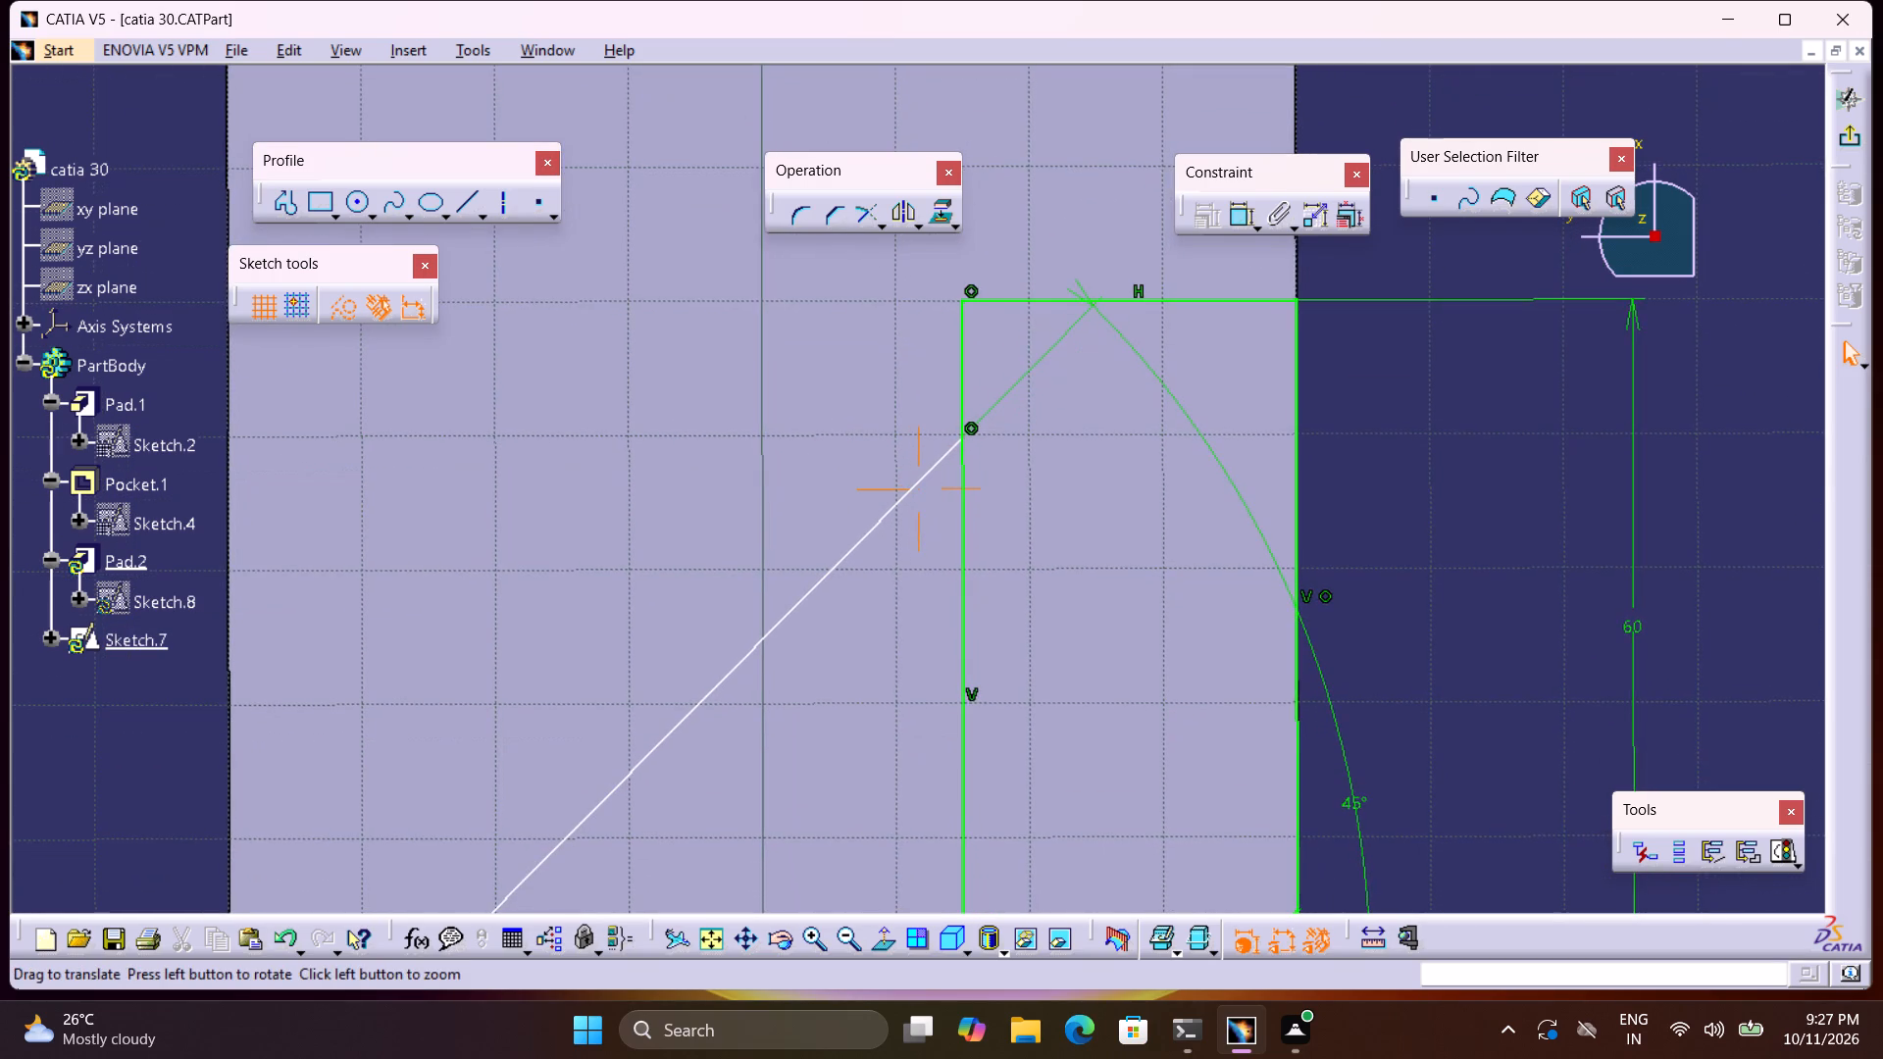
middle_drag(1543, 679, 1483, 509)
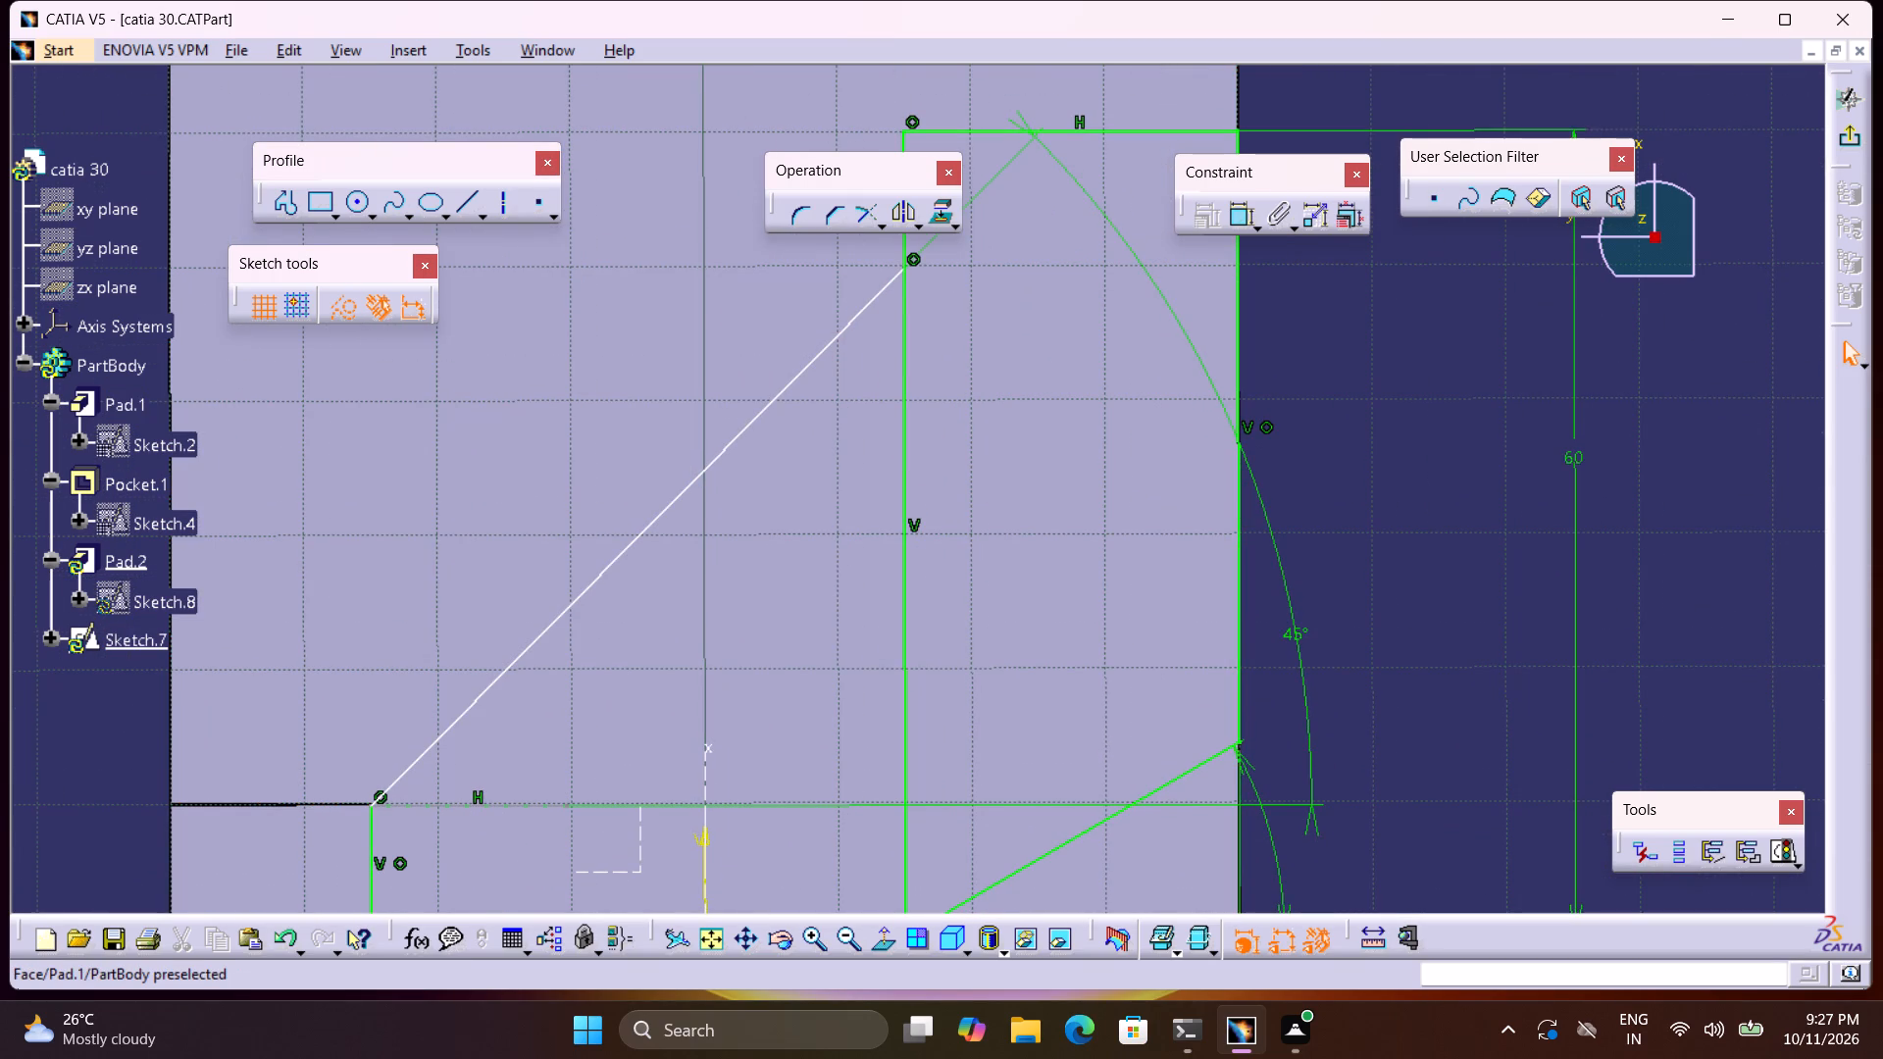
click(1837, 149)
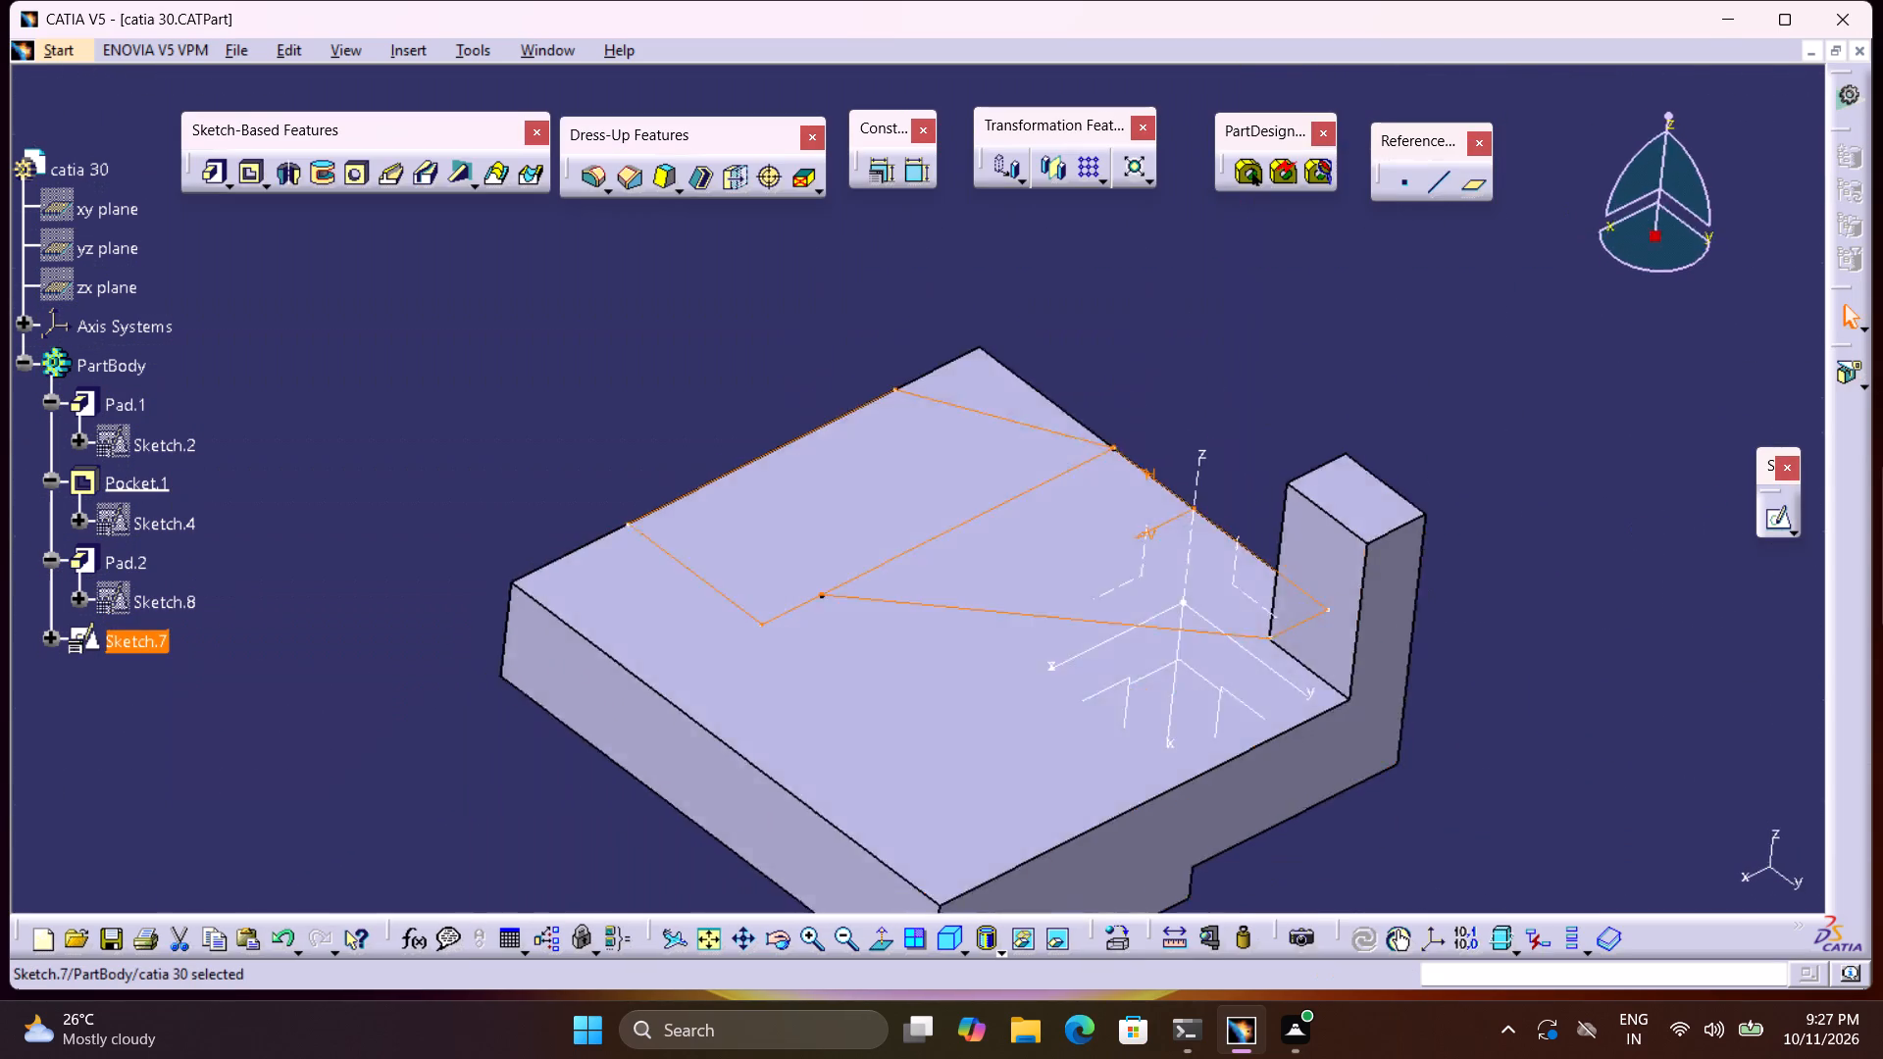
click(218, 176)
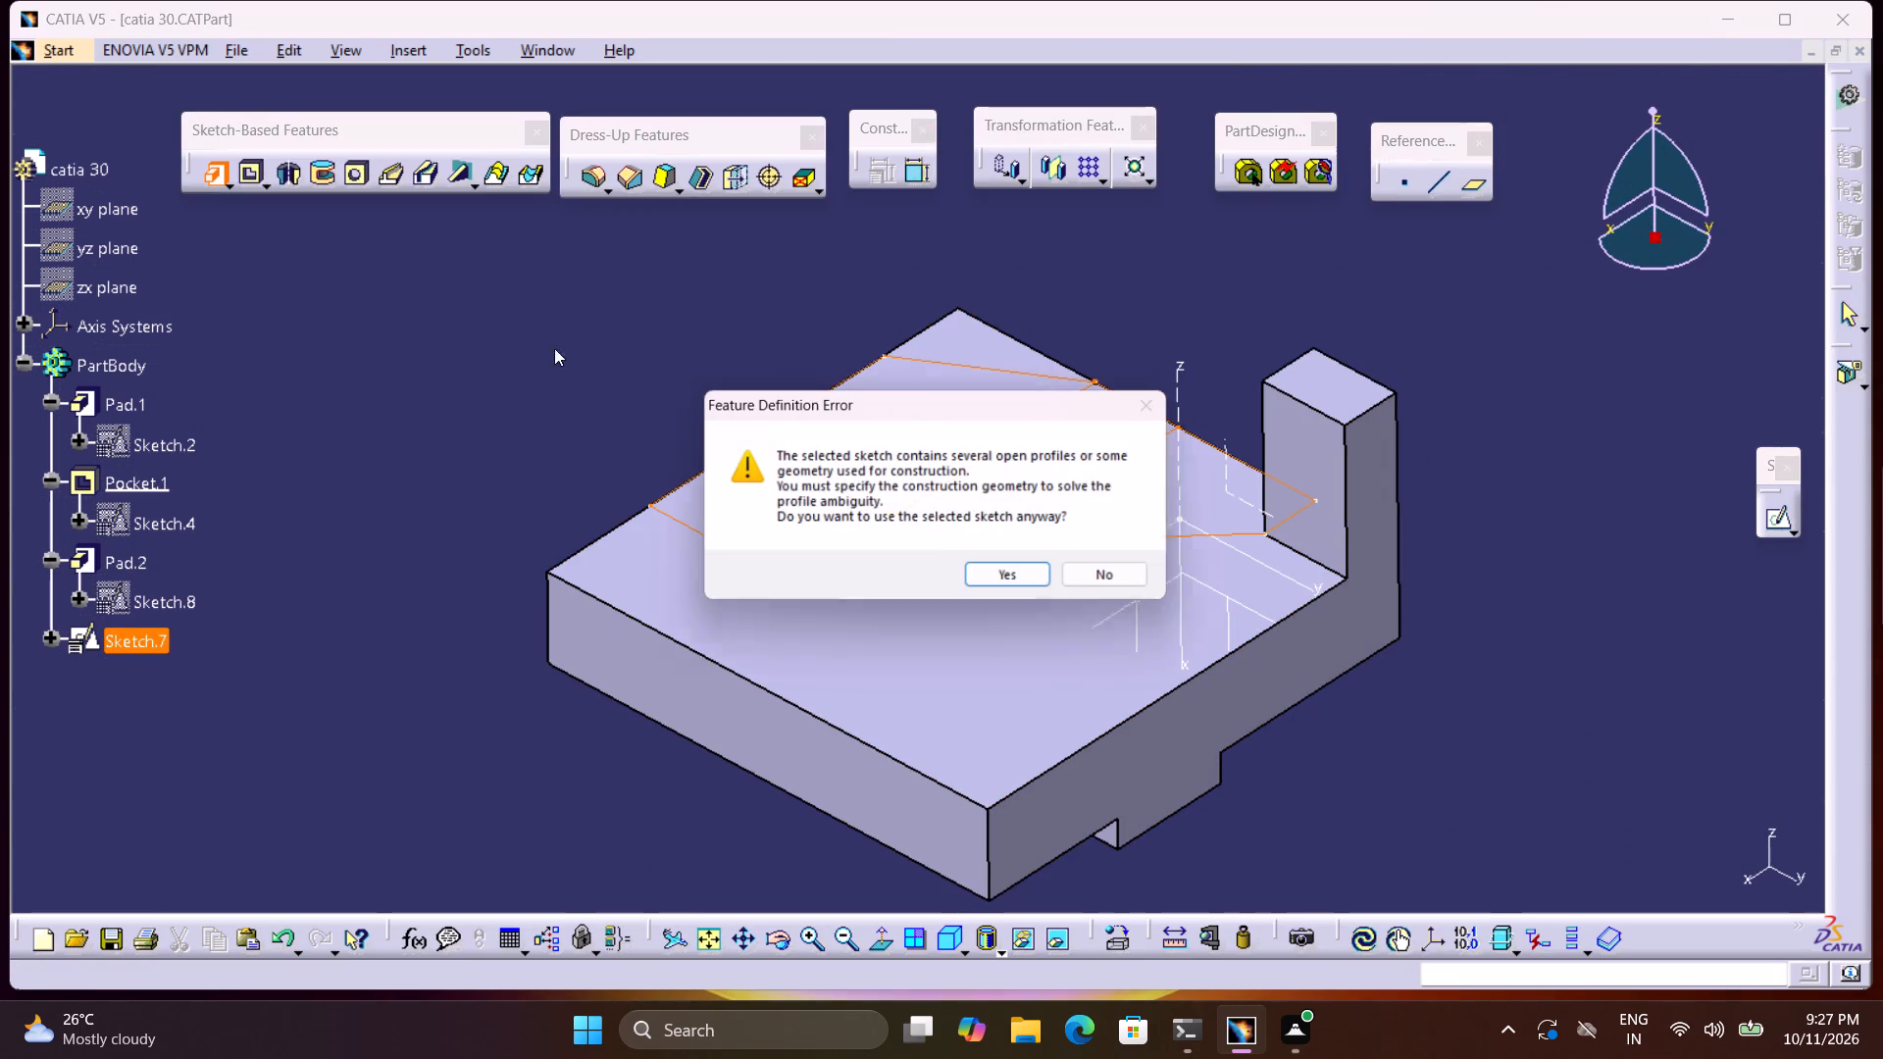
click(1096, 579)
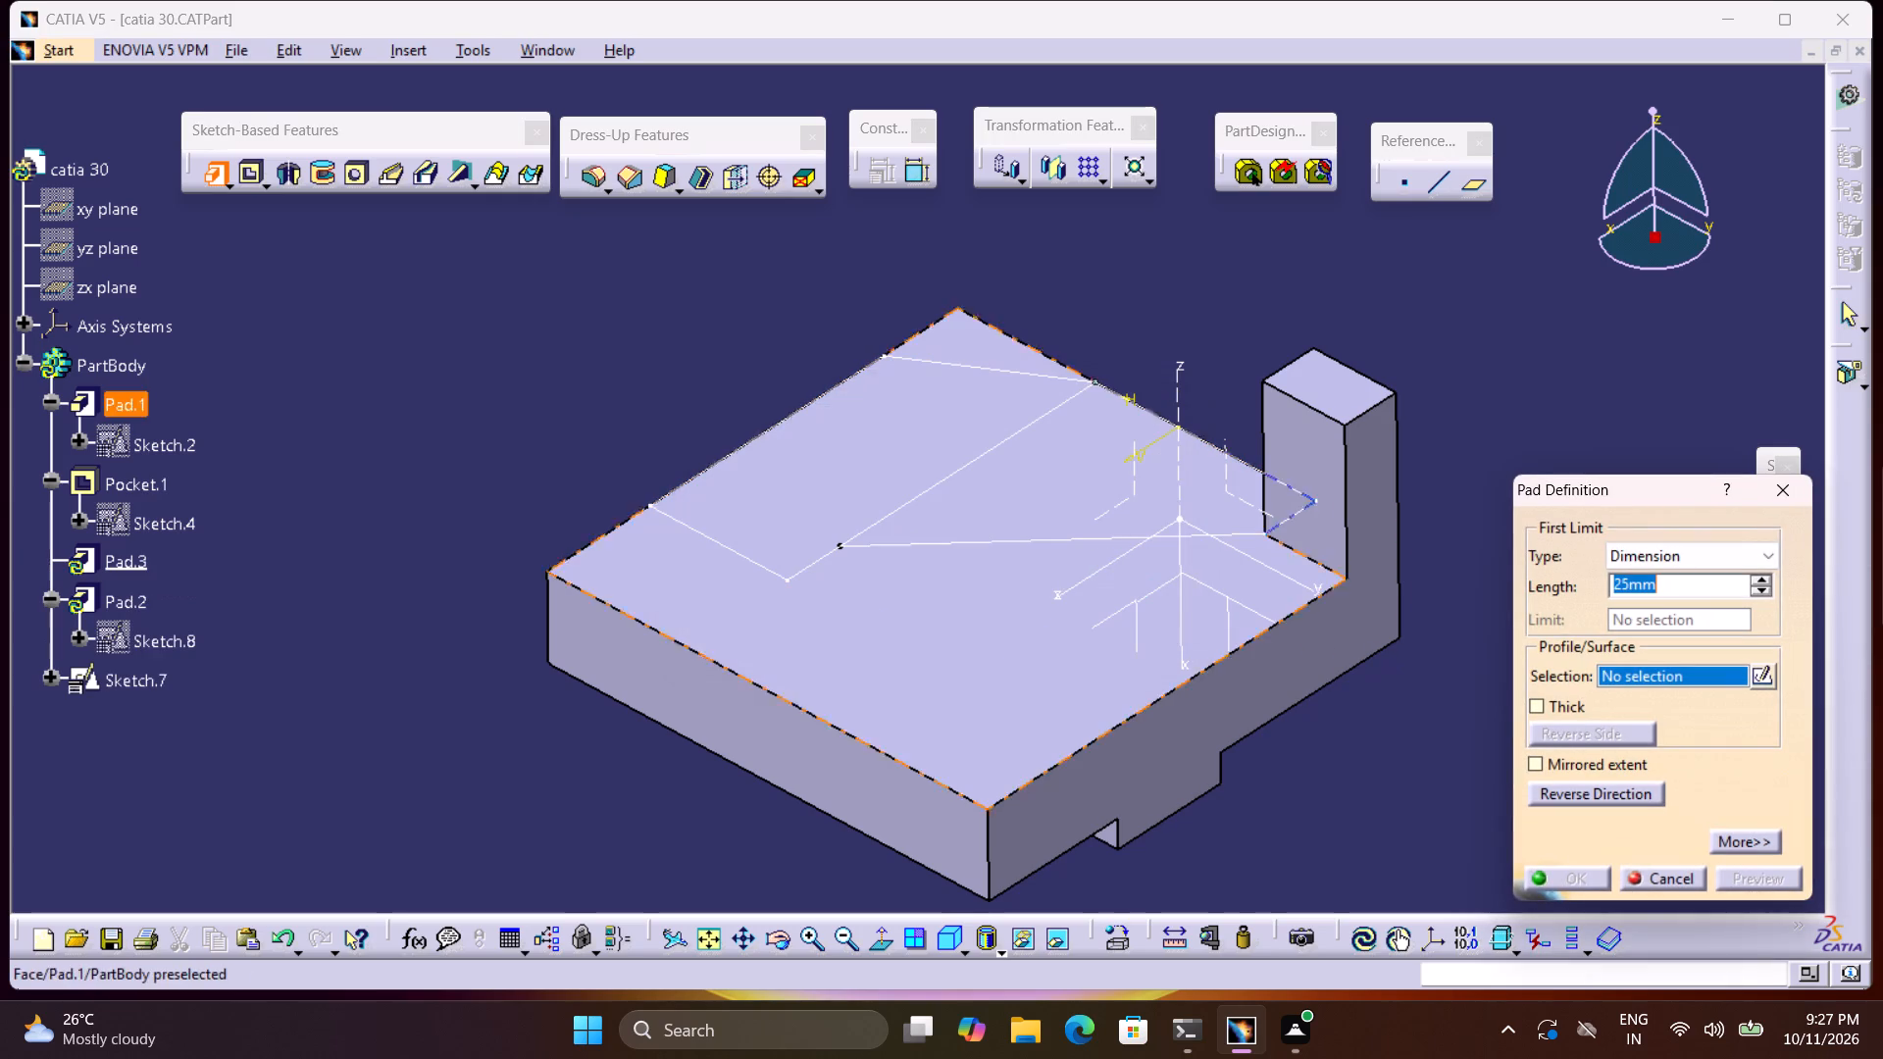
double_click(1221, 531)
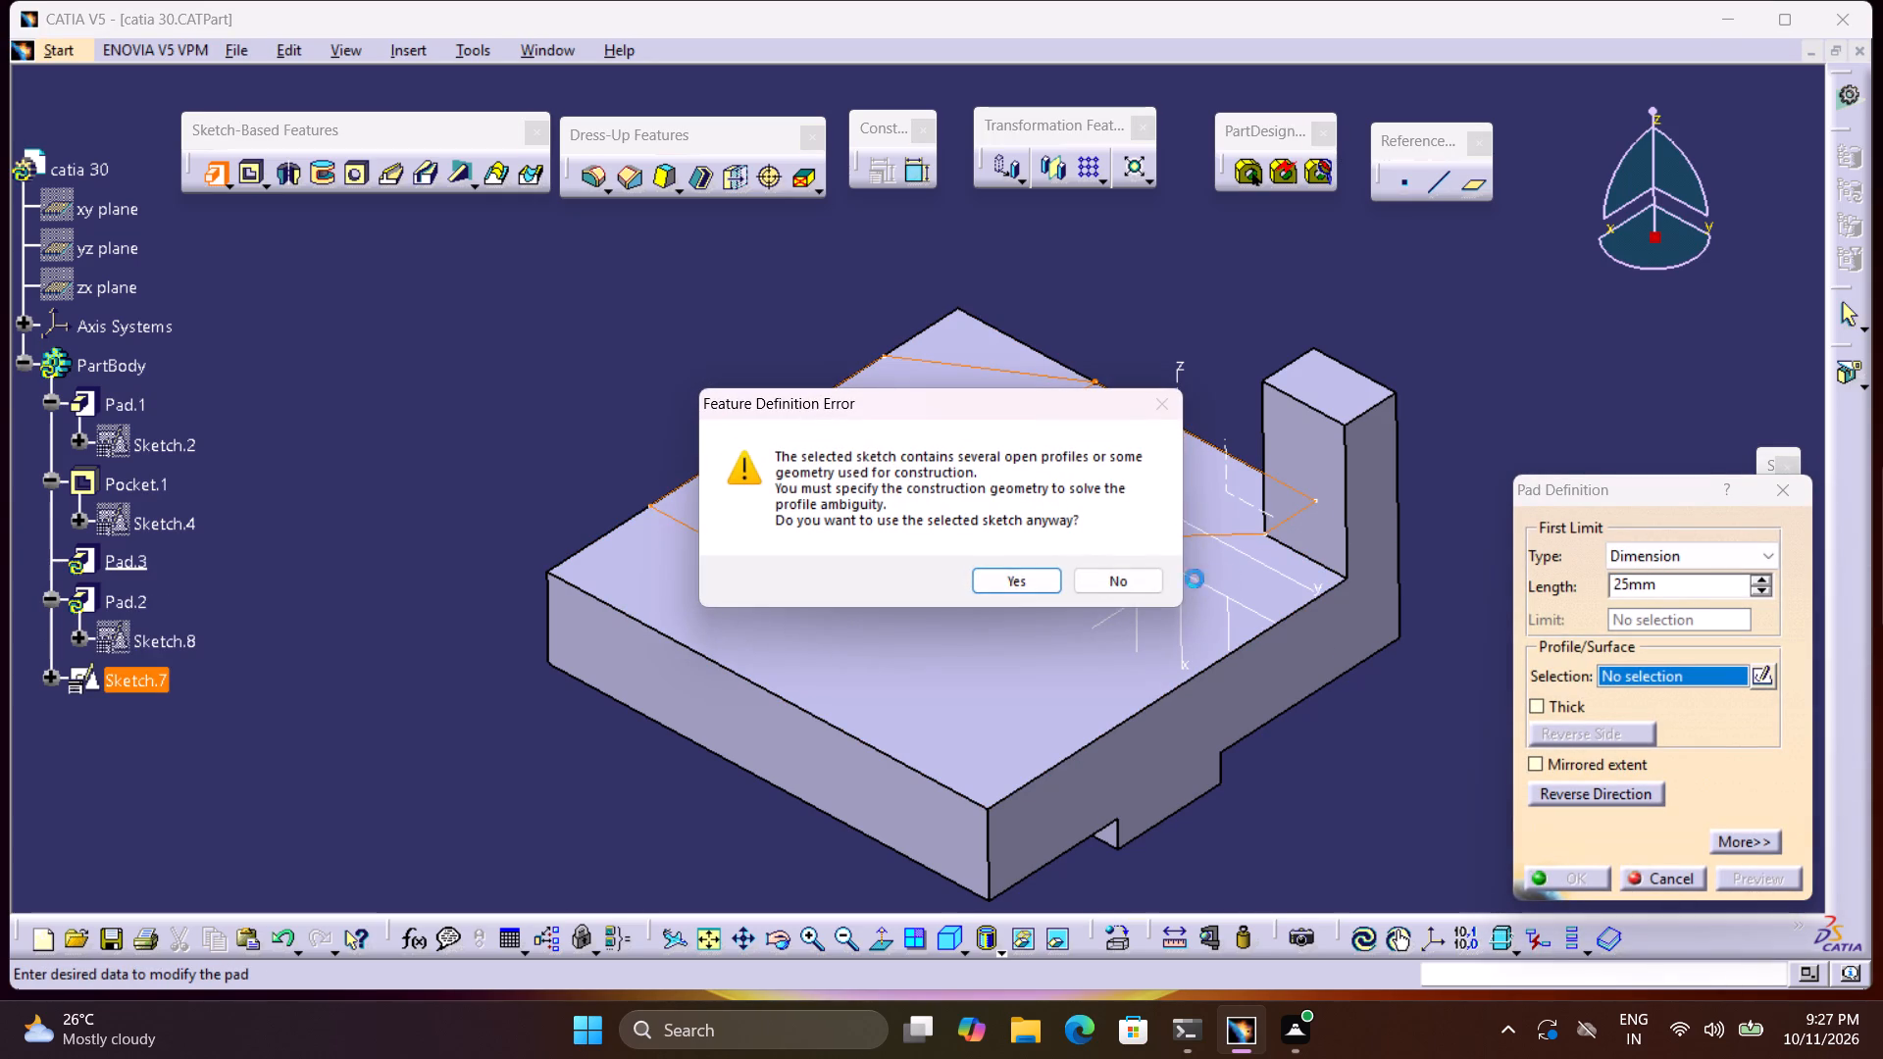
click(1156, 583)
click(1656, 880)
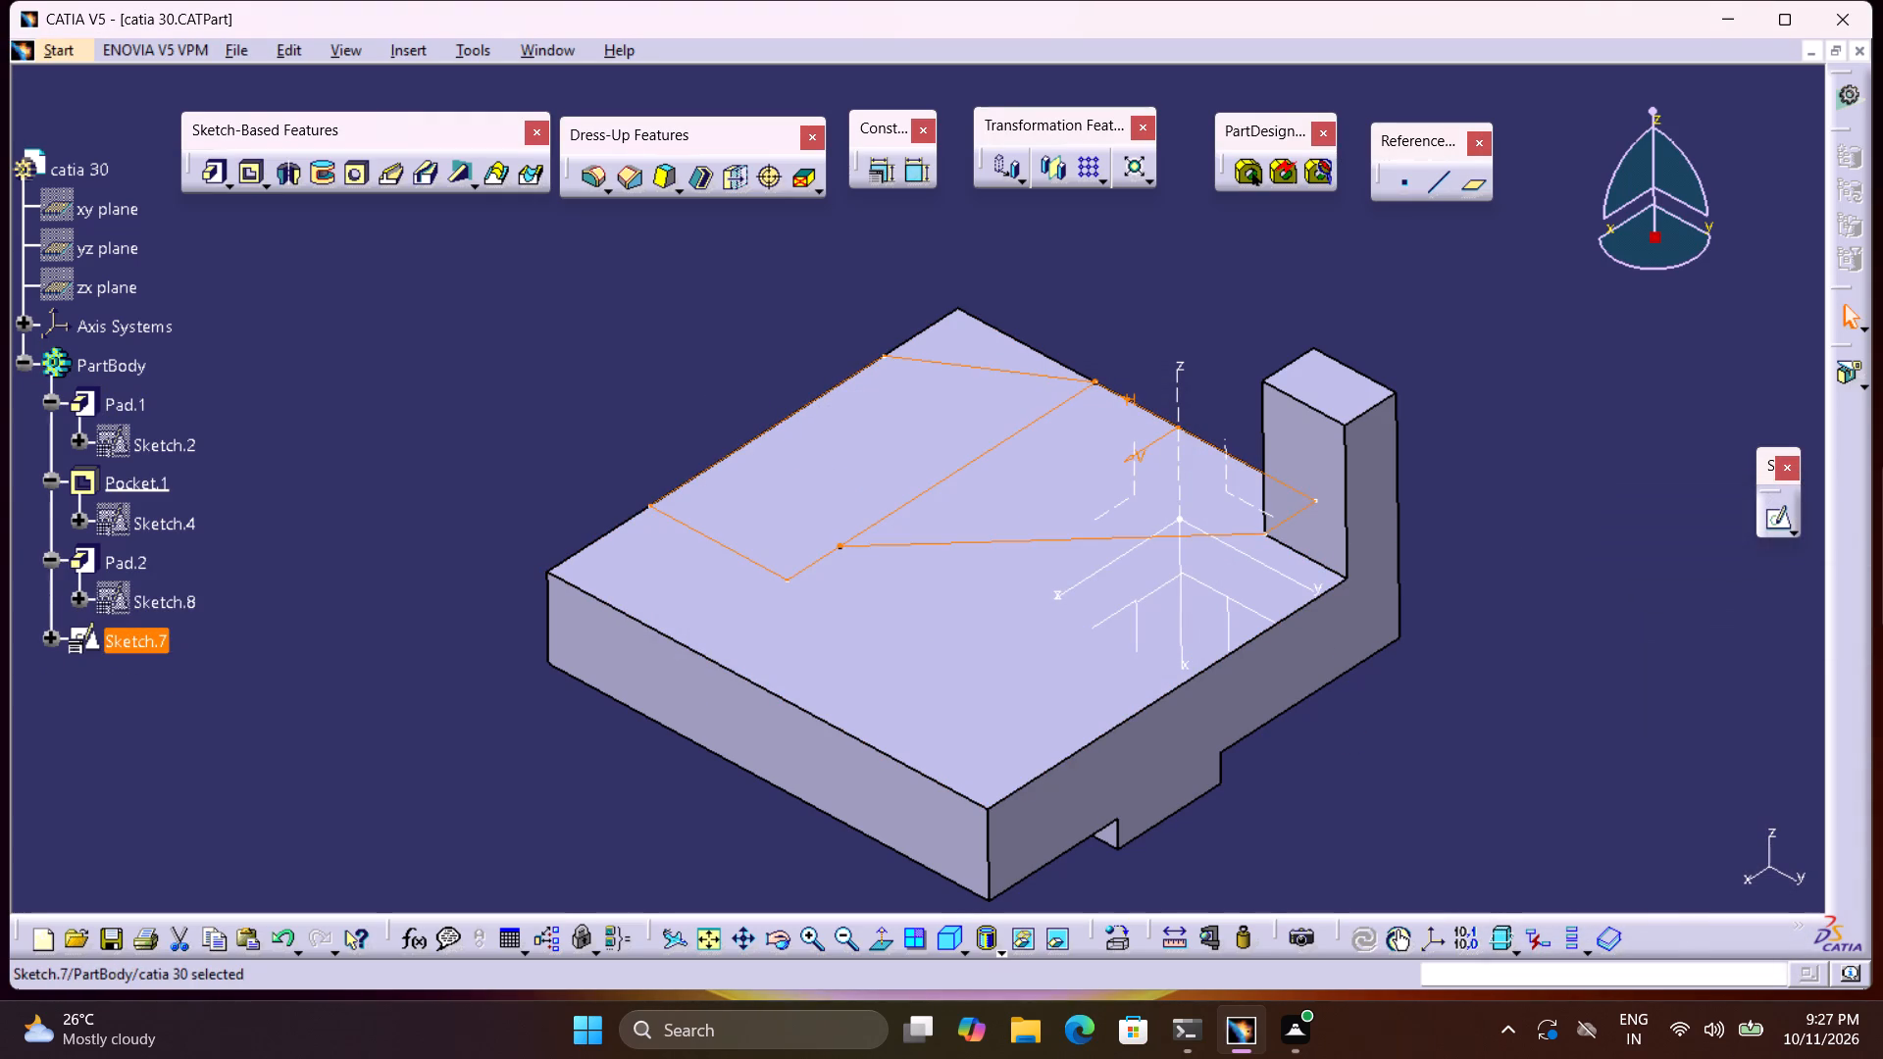
Reopen the top-face sketch and run Sketch Analysis to examine its constraint status and locate the open profile.
double_click(862, 527)
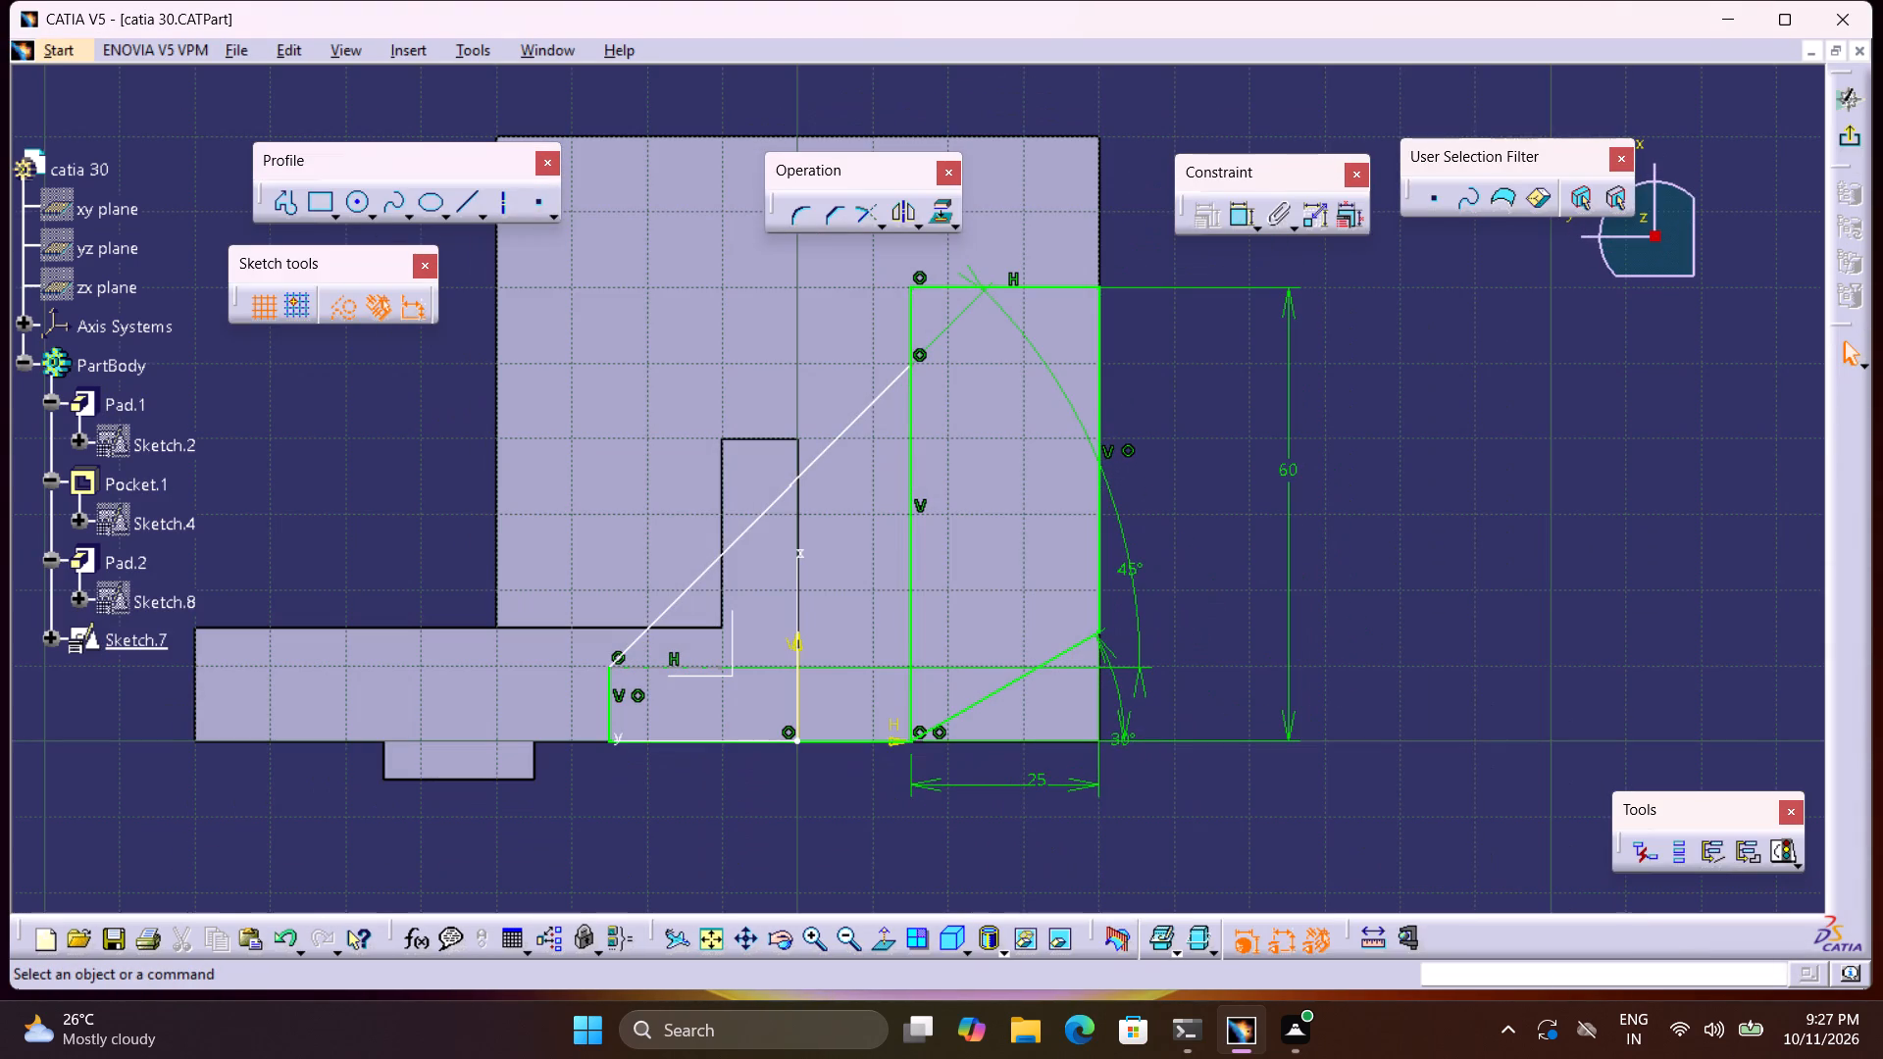
click(1771, 854)
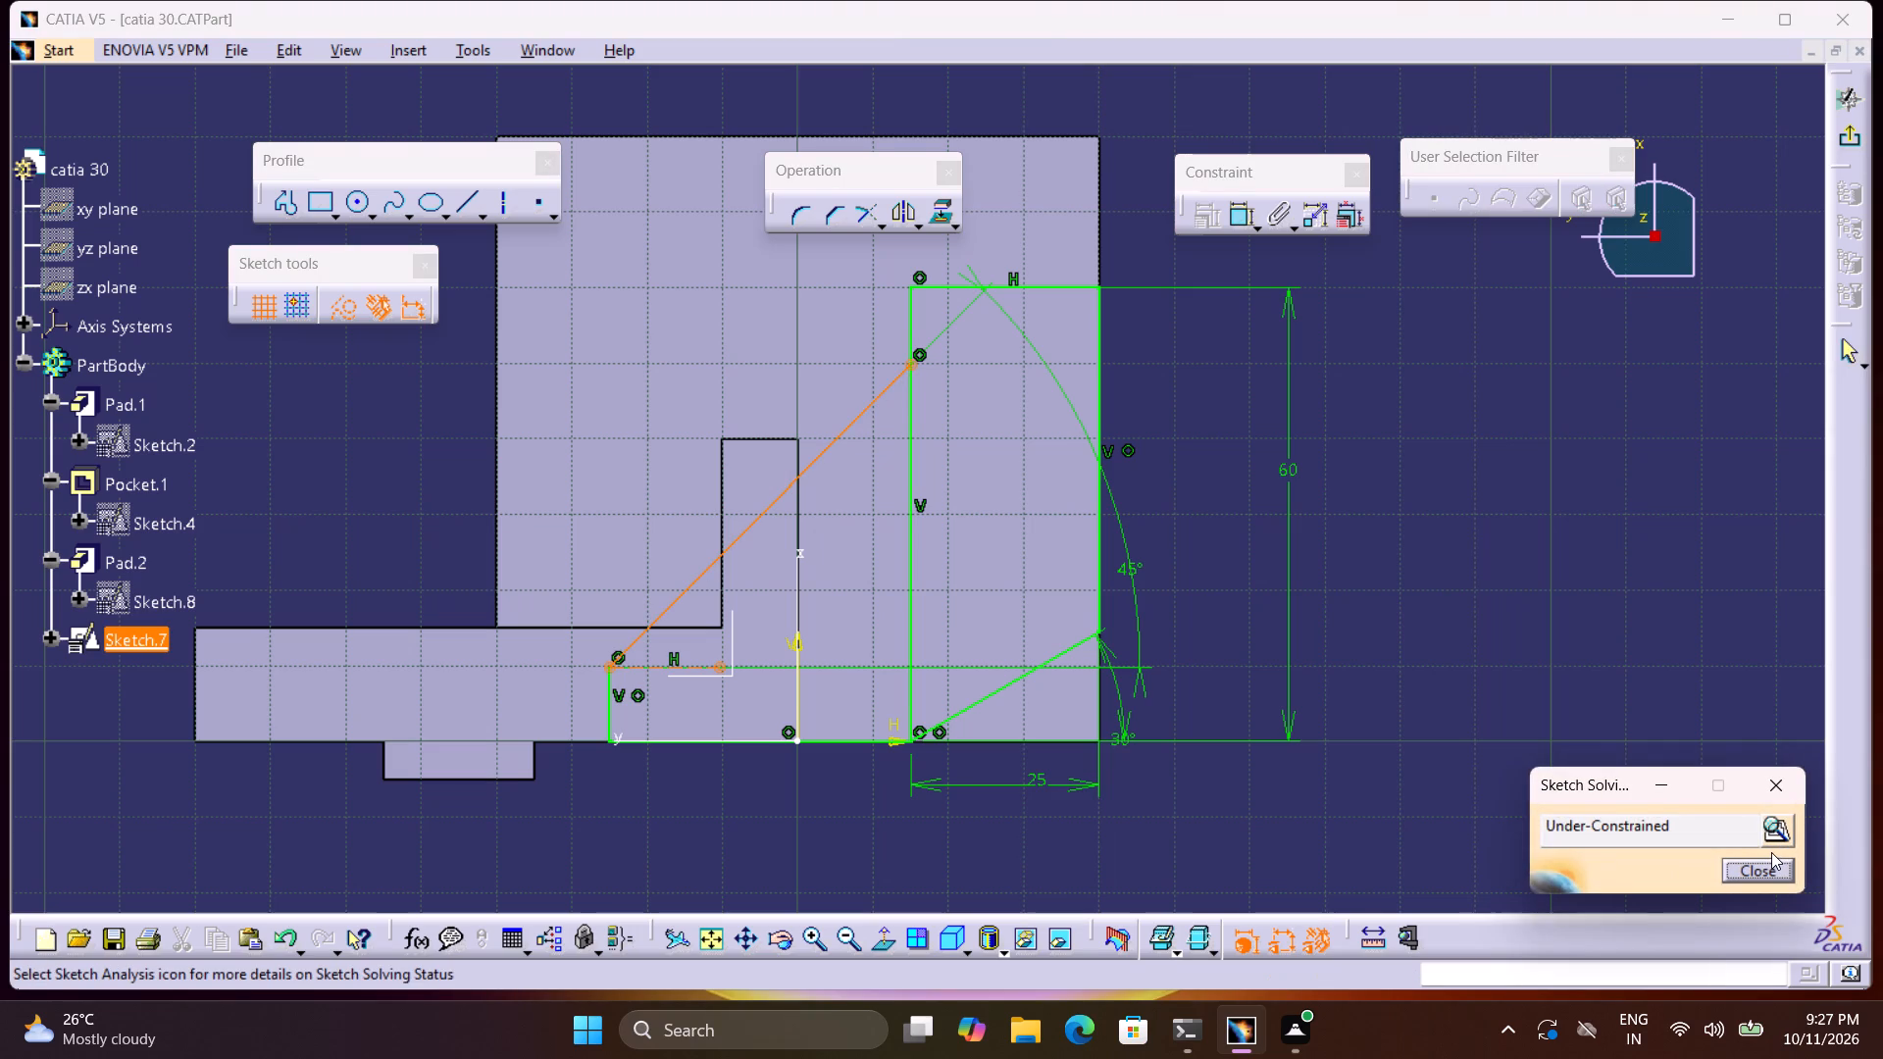
click(1776, 832)
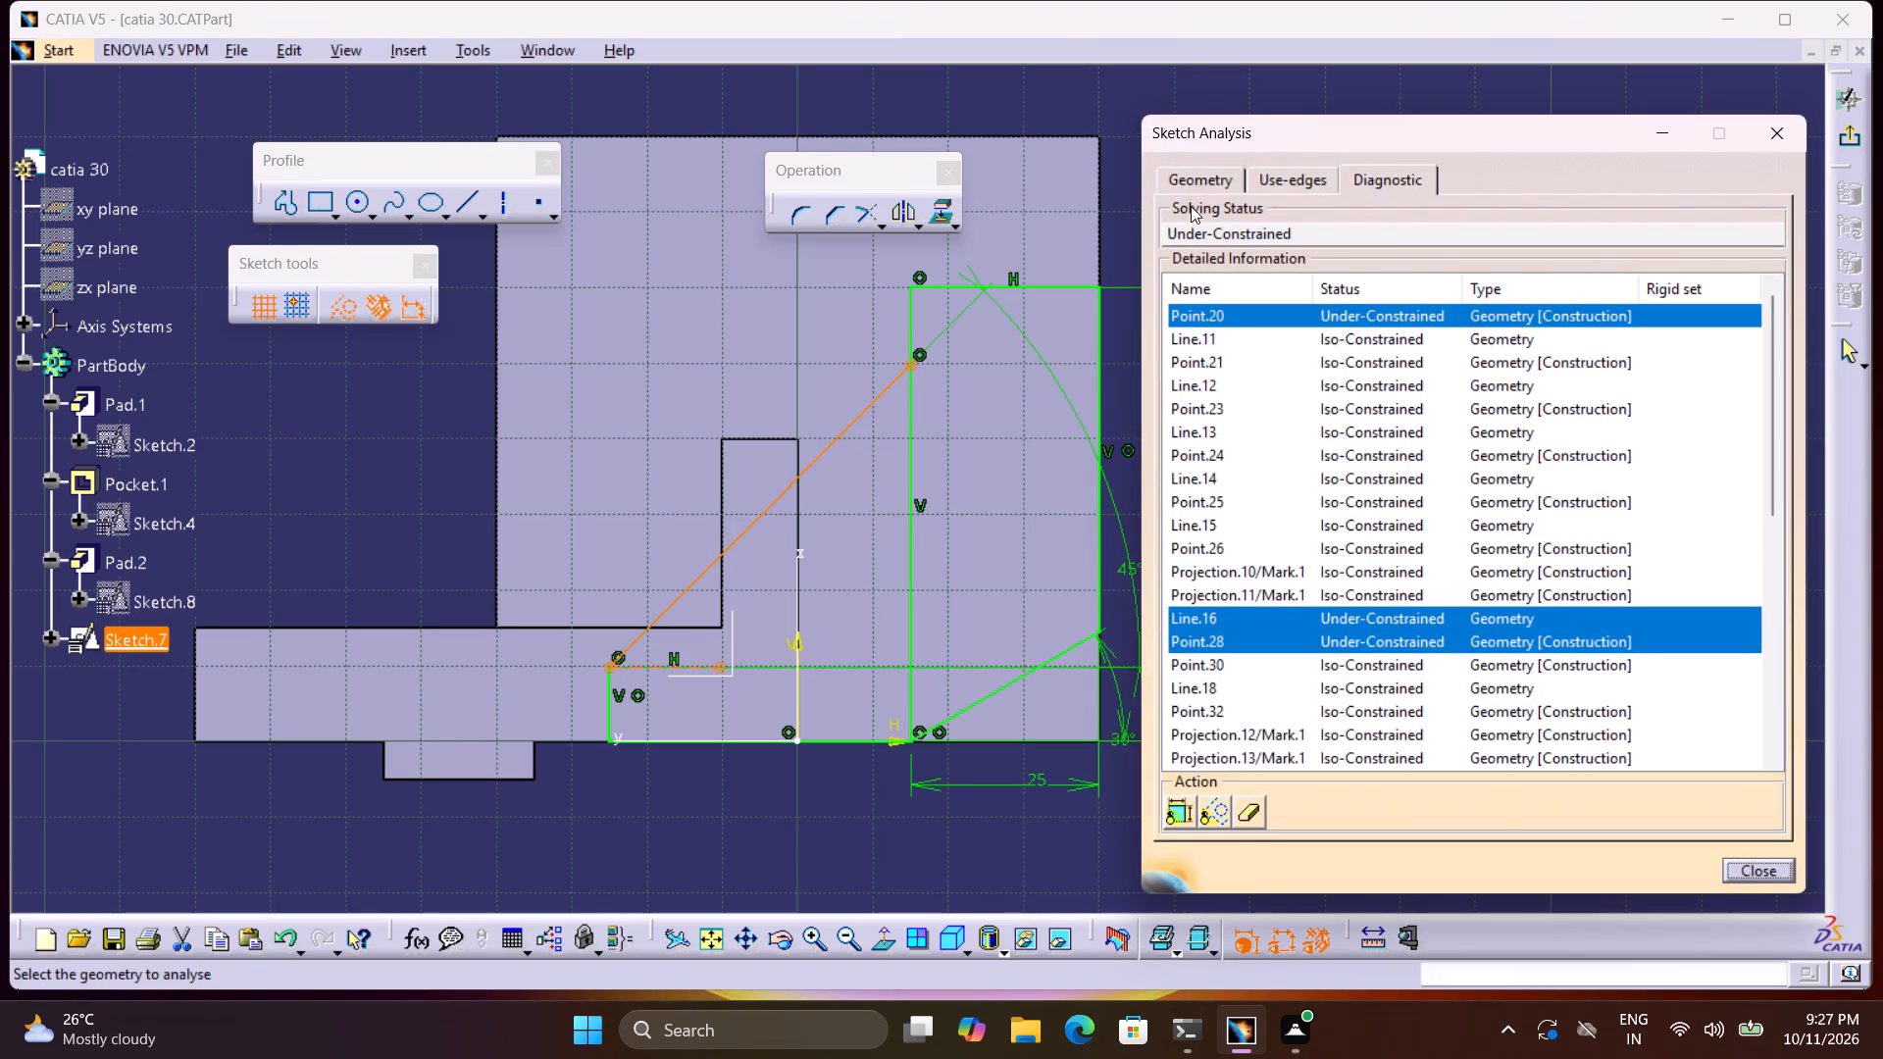
click(1188, 184)
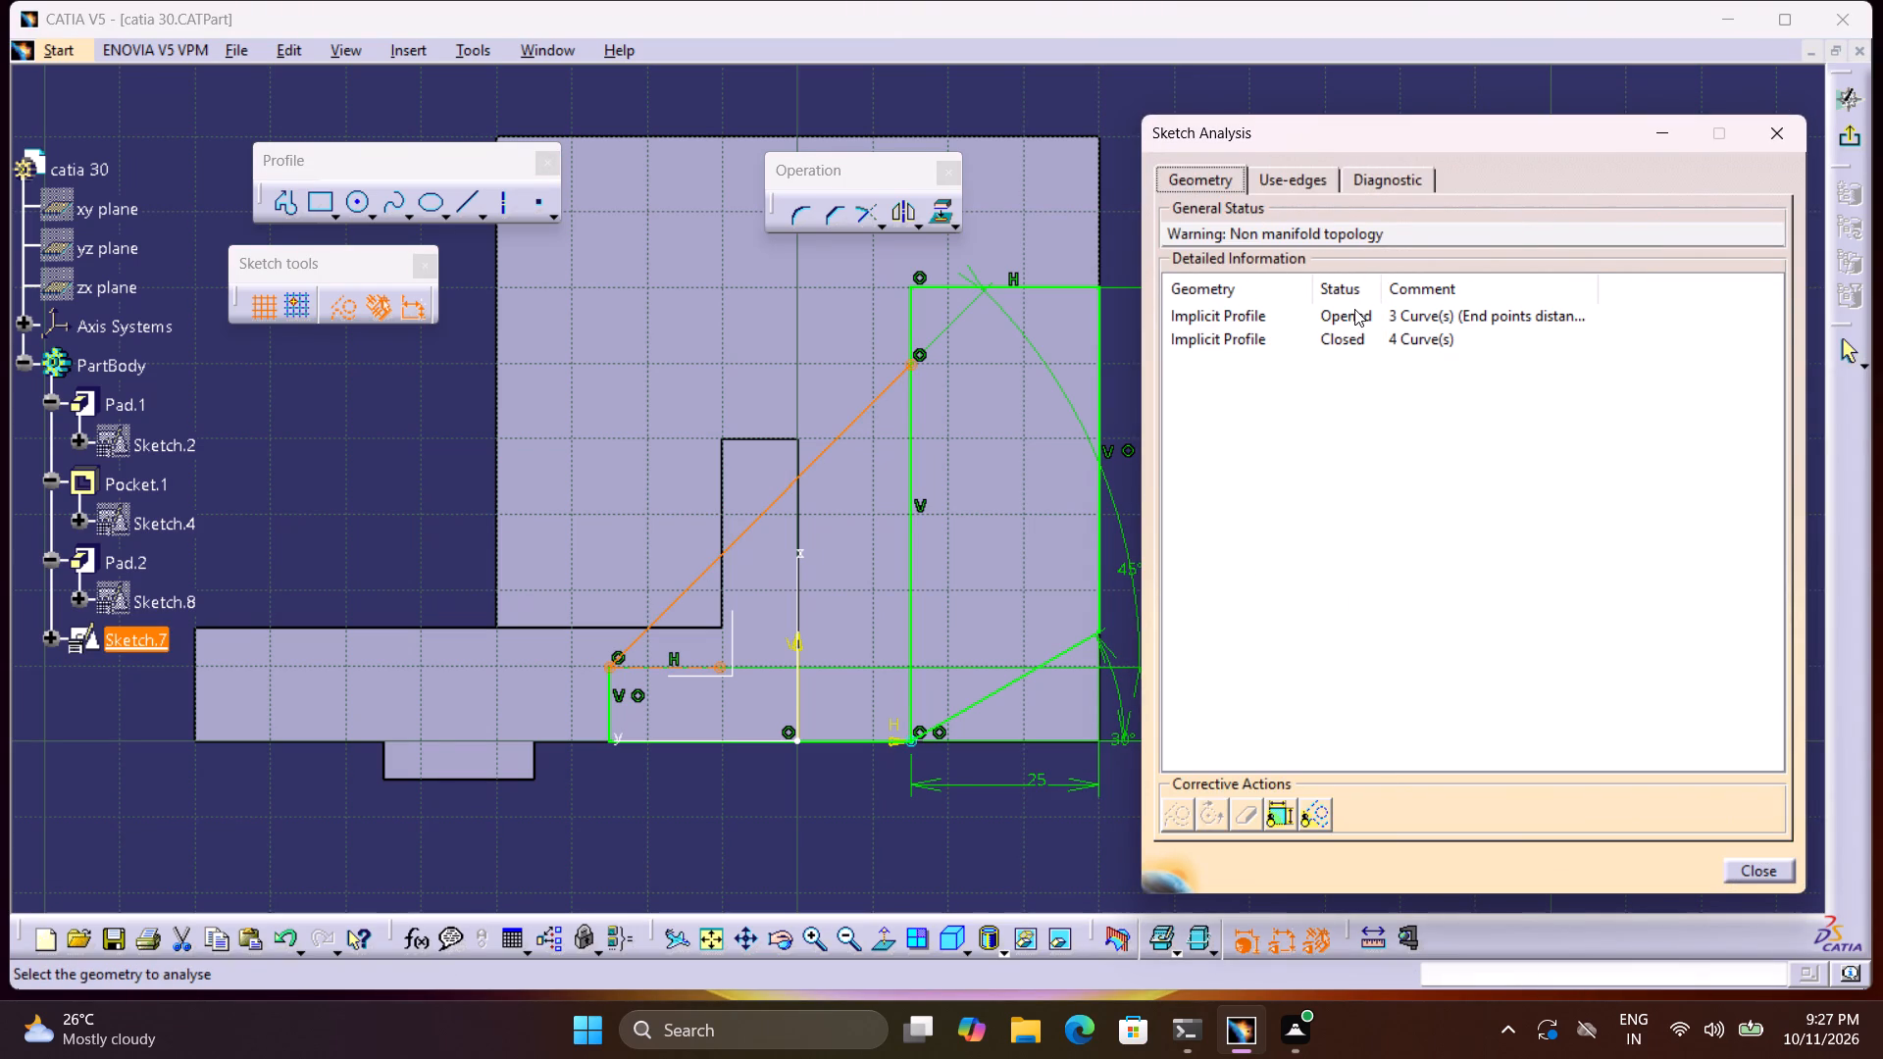
click(1354, 309)
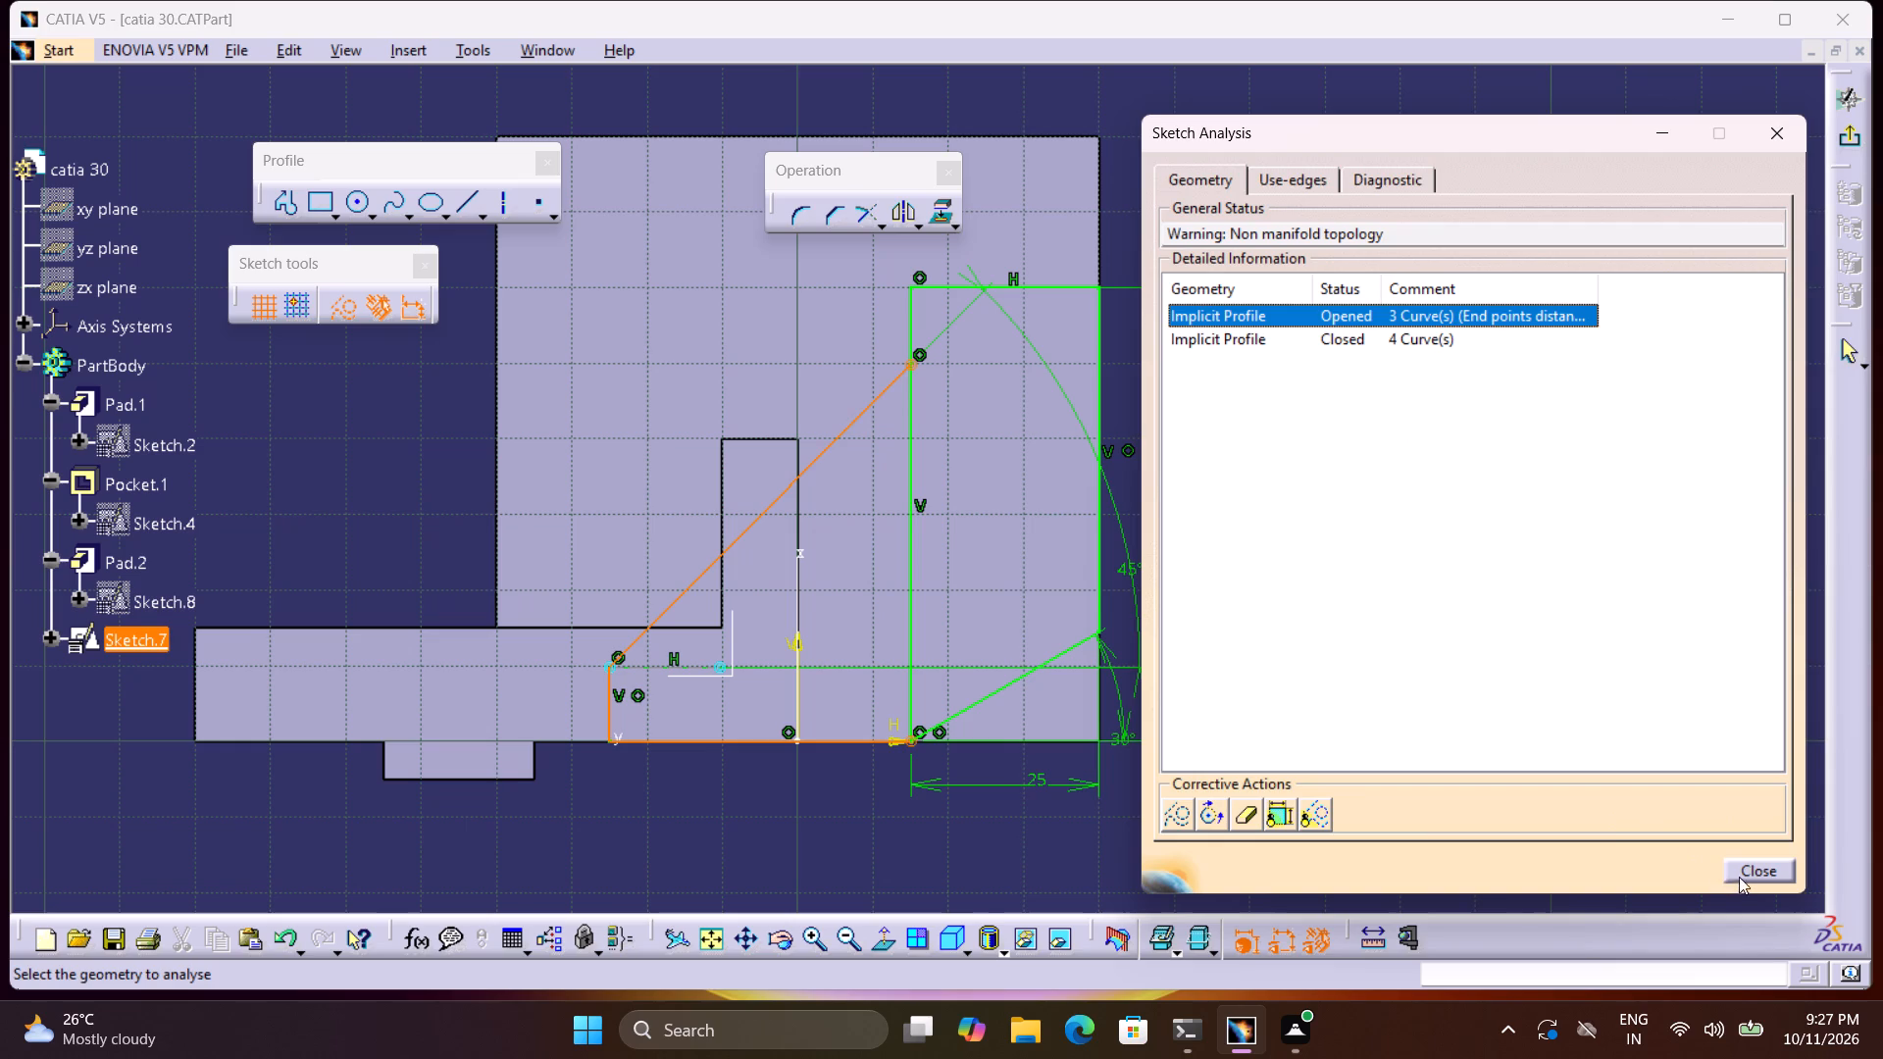
click(1744, 870)
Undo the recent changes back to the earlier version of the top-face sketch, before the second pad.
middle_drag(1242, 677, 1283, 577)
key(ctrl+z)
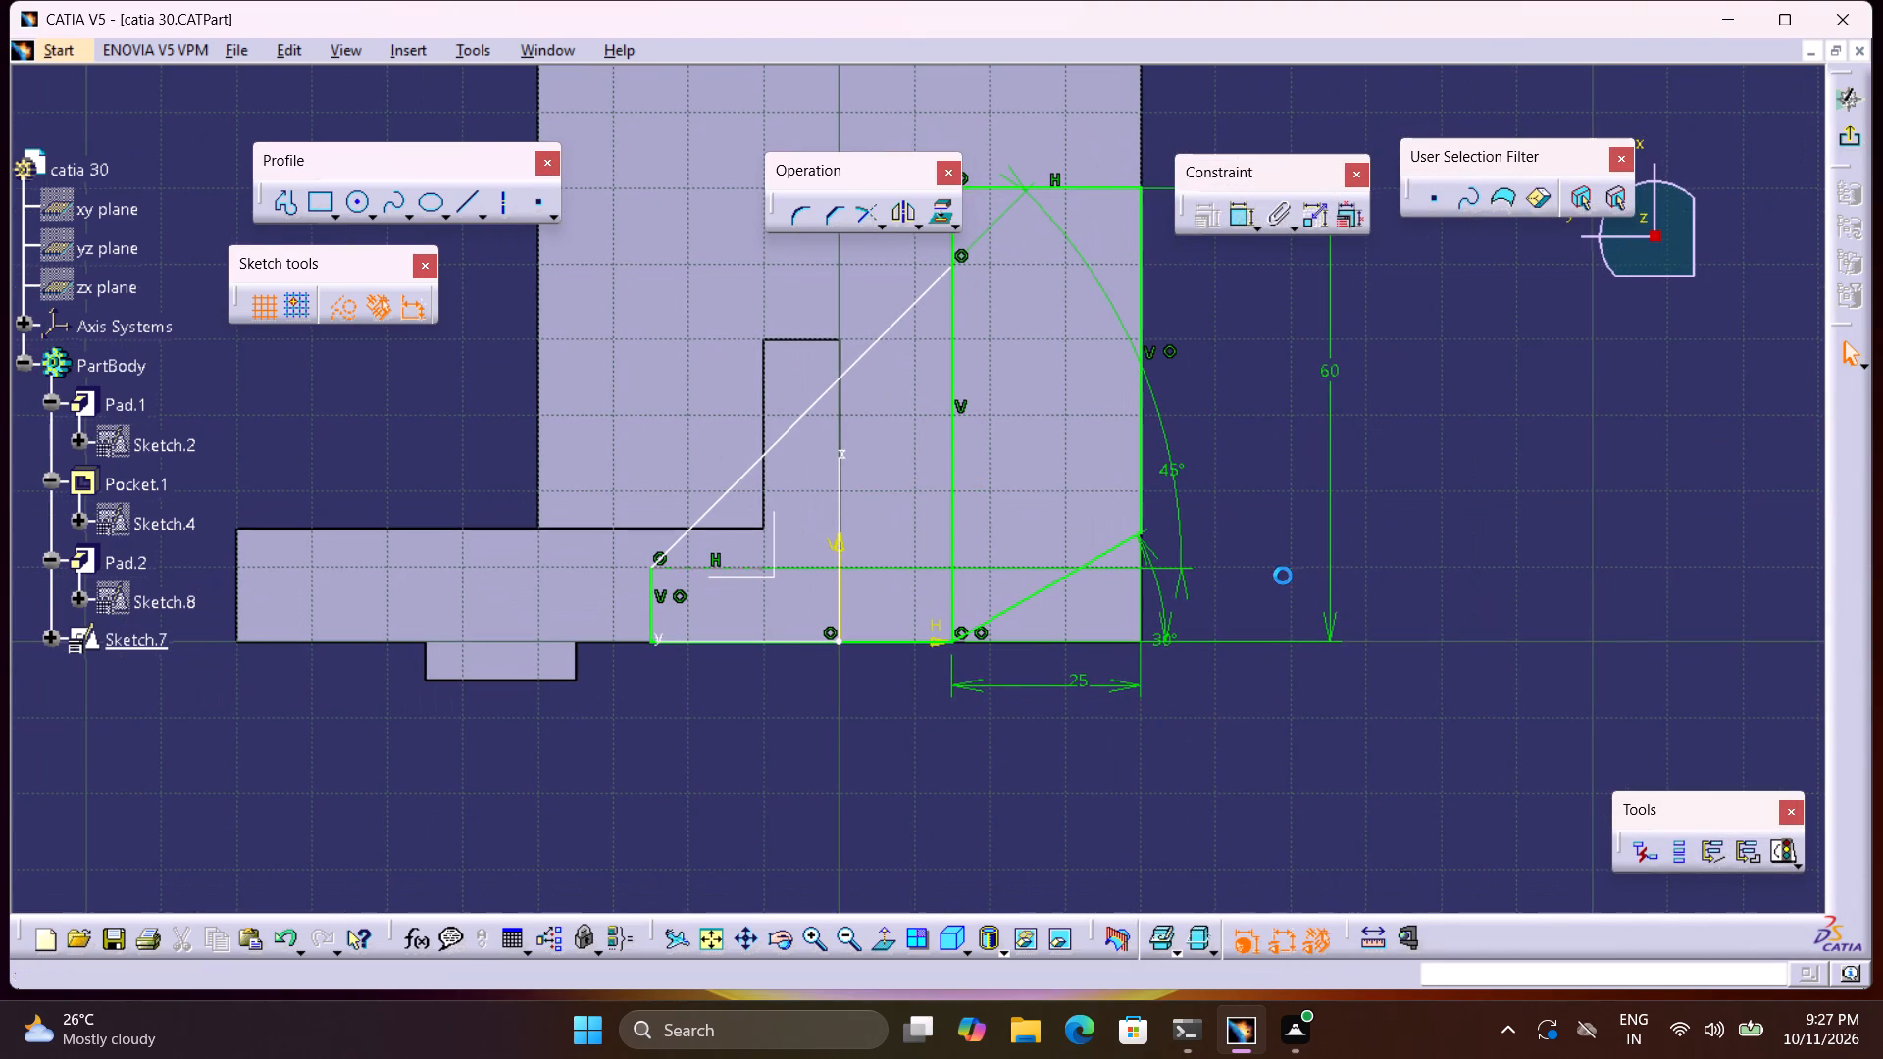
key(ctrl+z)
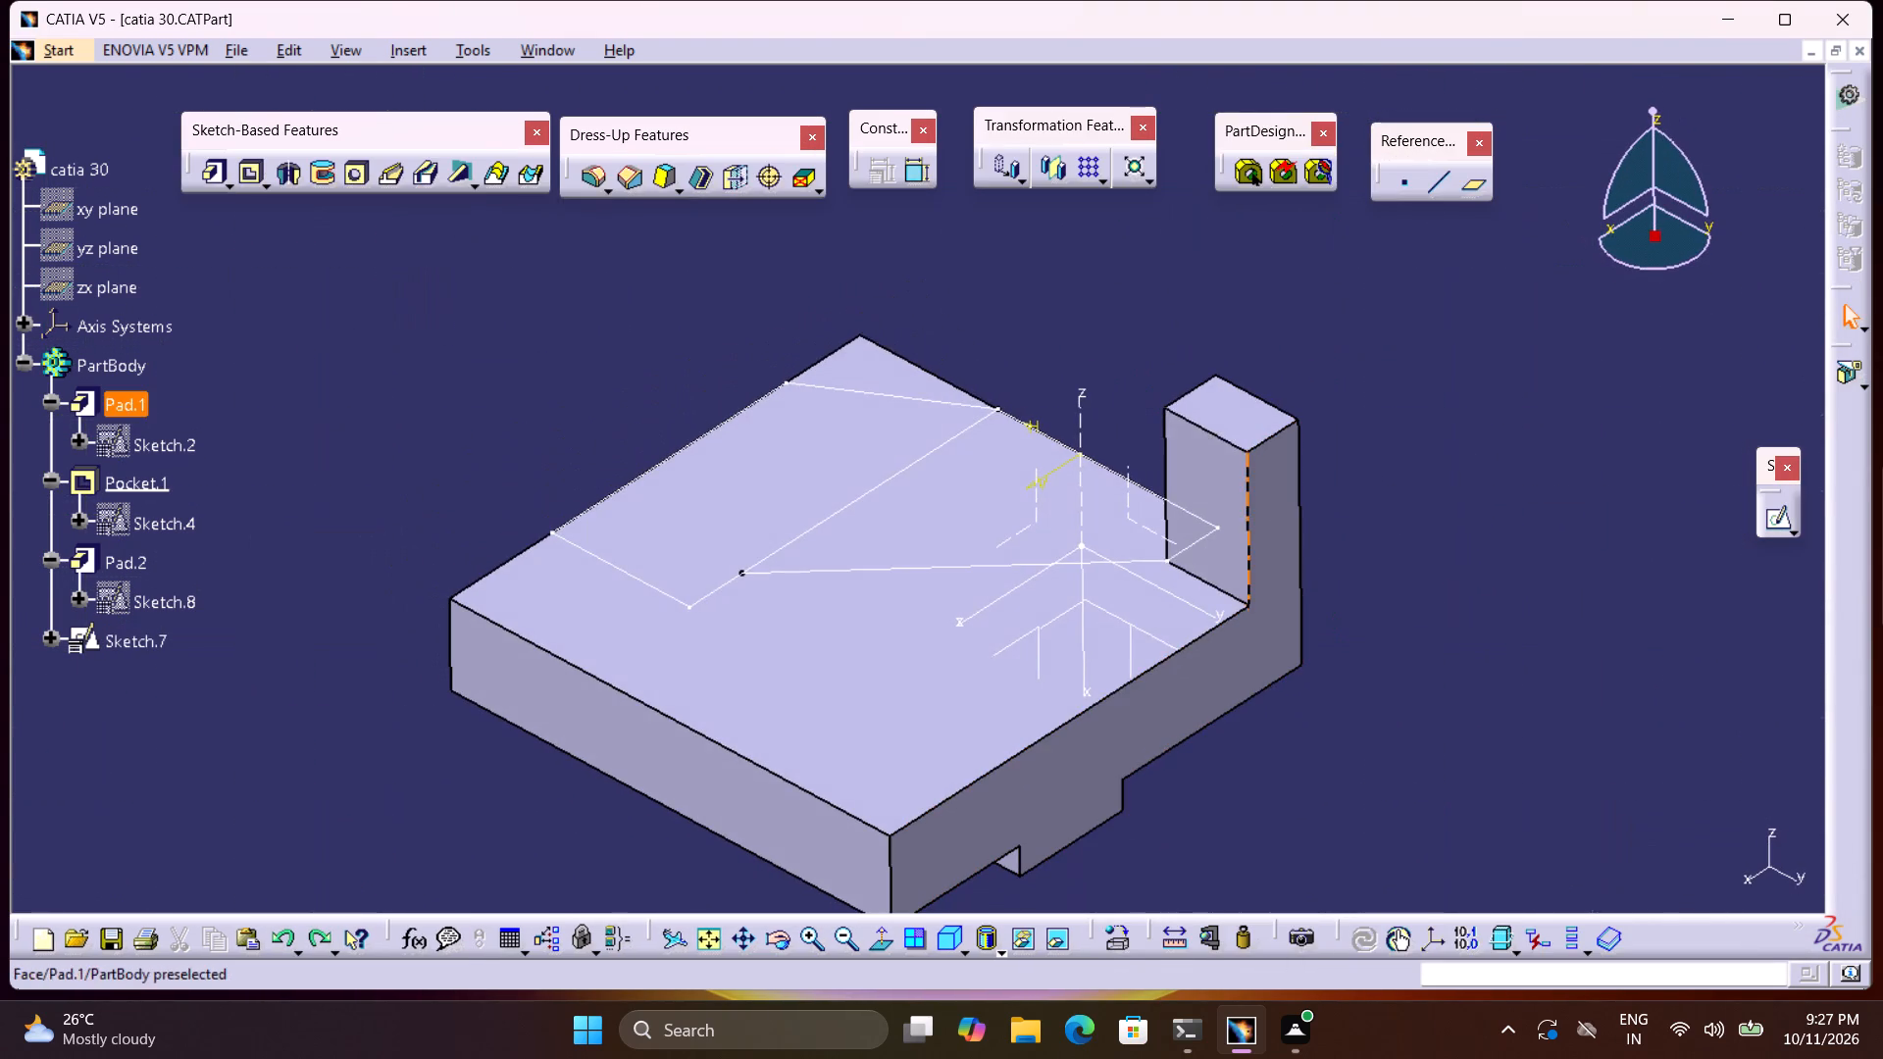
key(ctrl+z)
Reopen the restored top-face sketch and run Sketch Analysis to examine its solving status and profile closure.
double_click(91, 558)
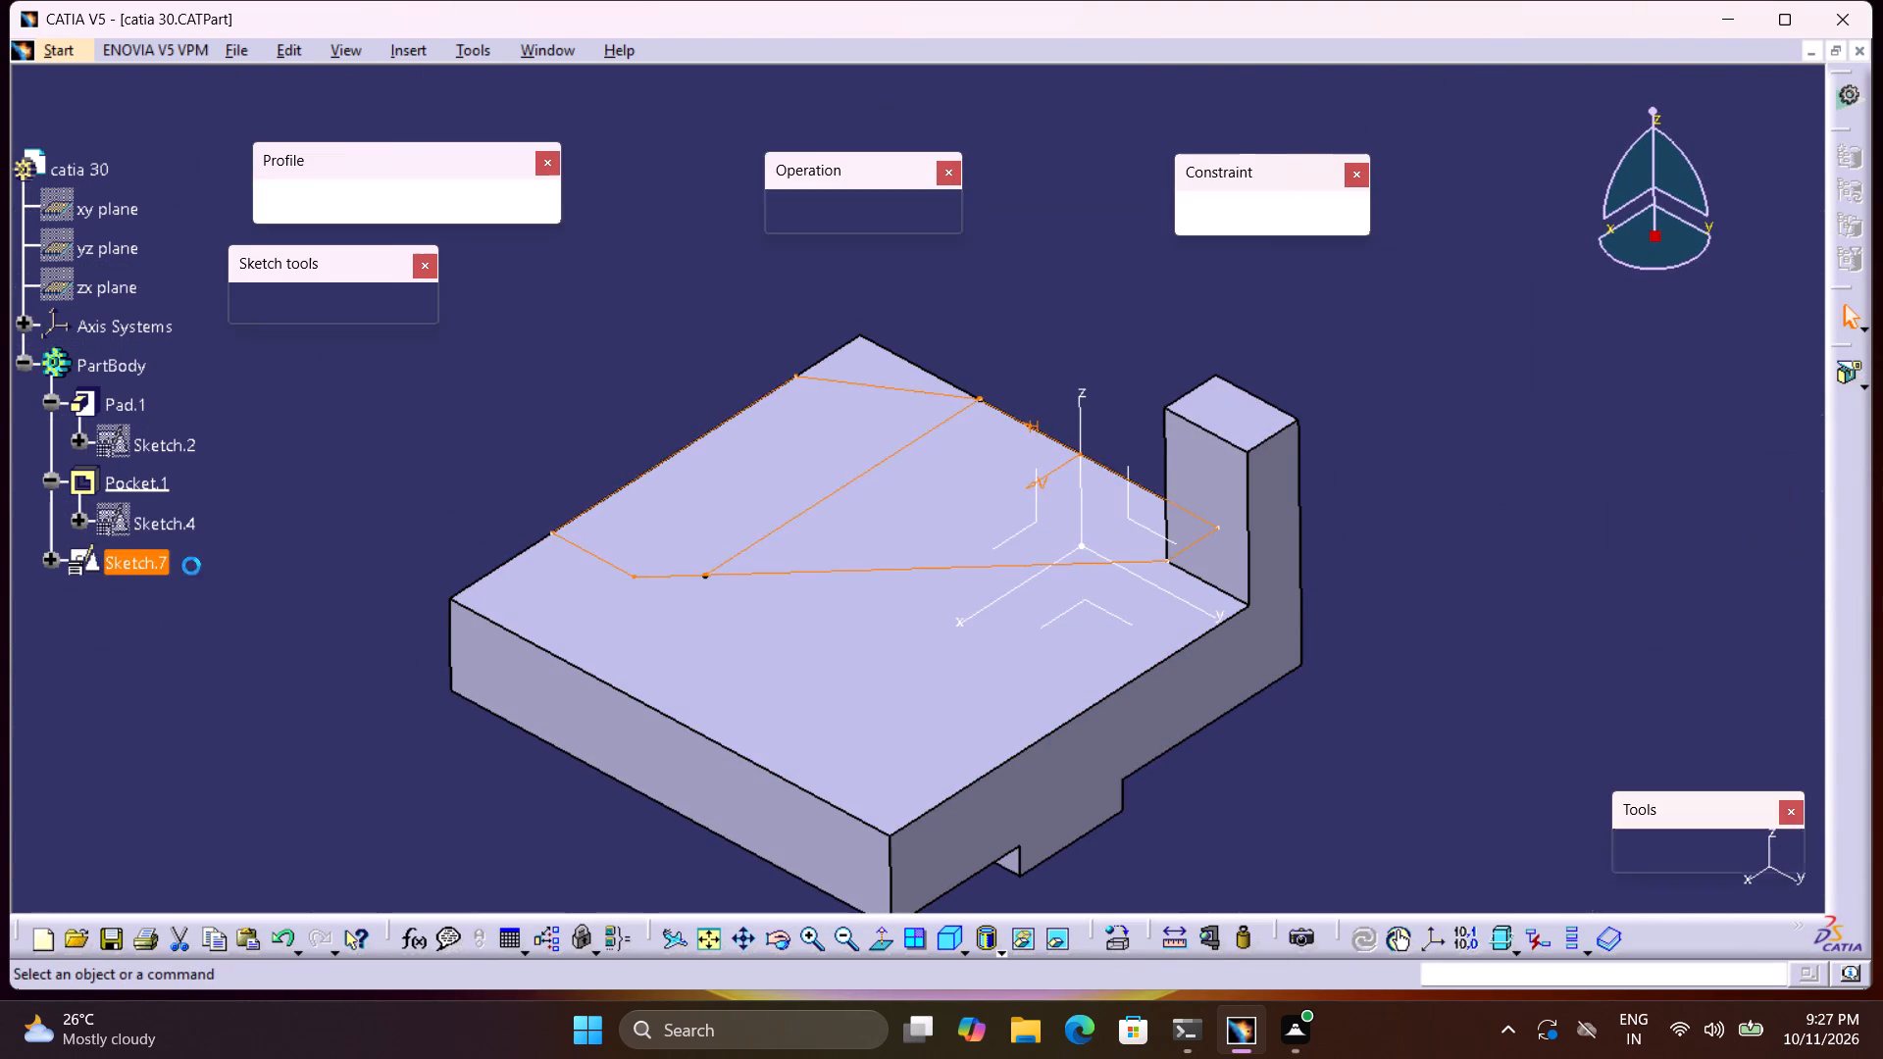
middle_drag(912, 629, 844, 510)
right_click(906, 627)
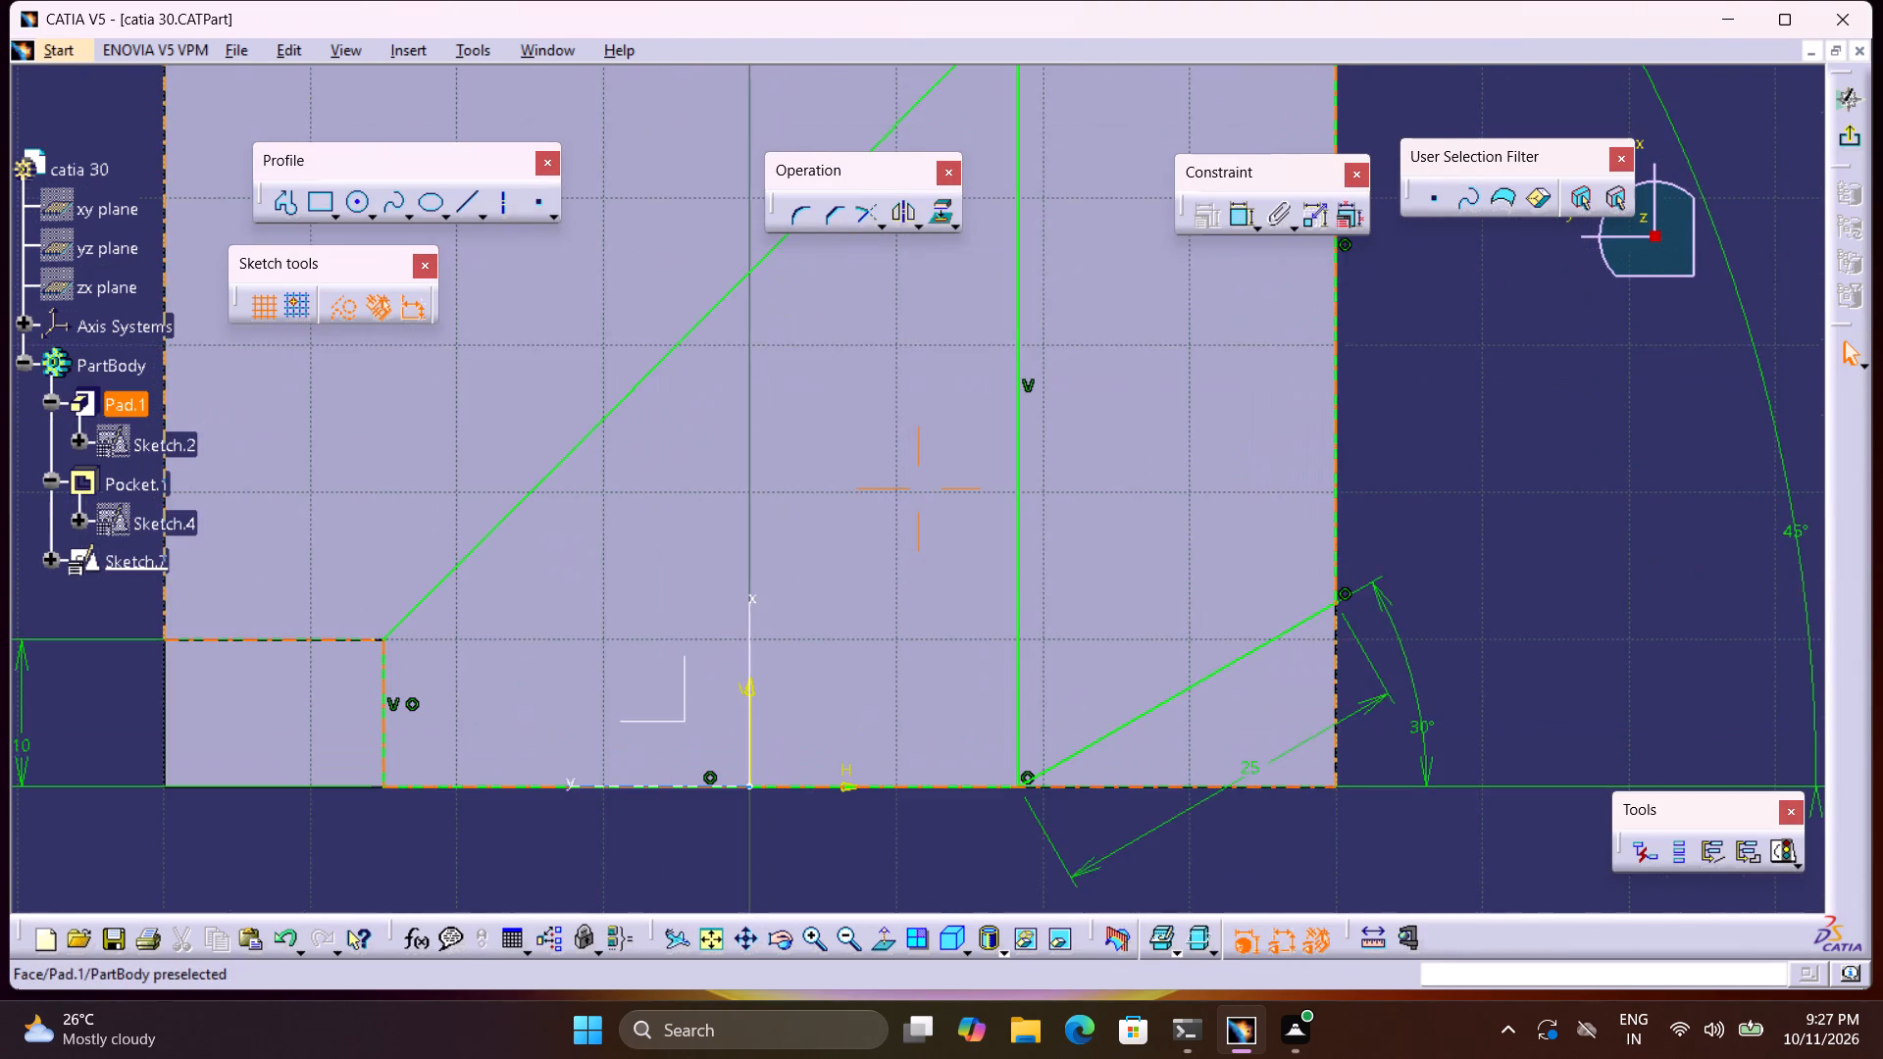
middle_drag(905, 616, 875, 452)
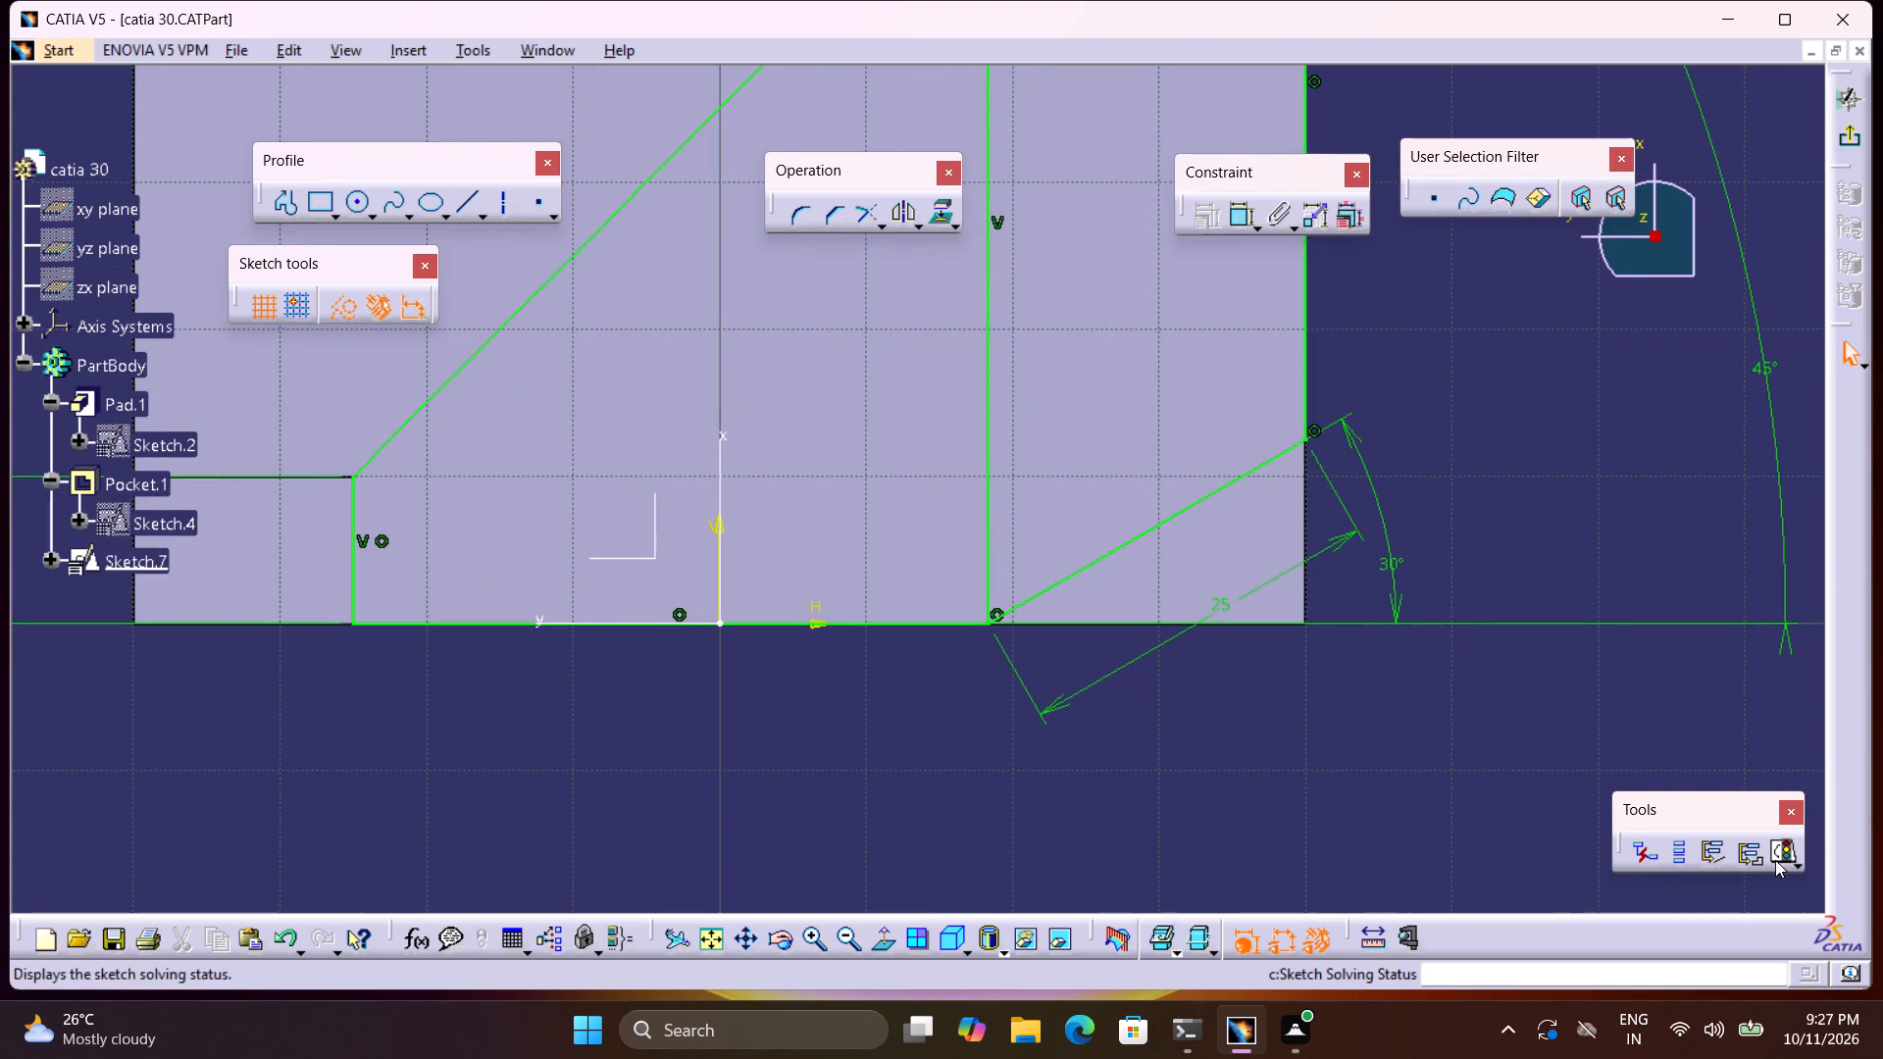
click(1776, 860)
click(1776, 827)
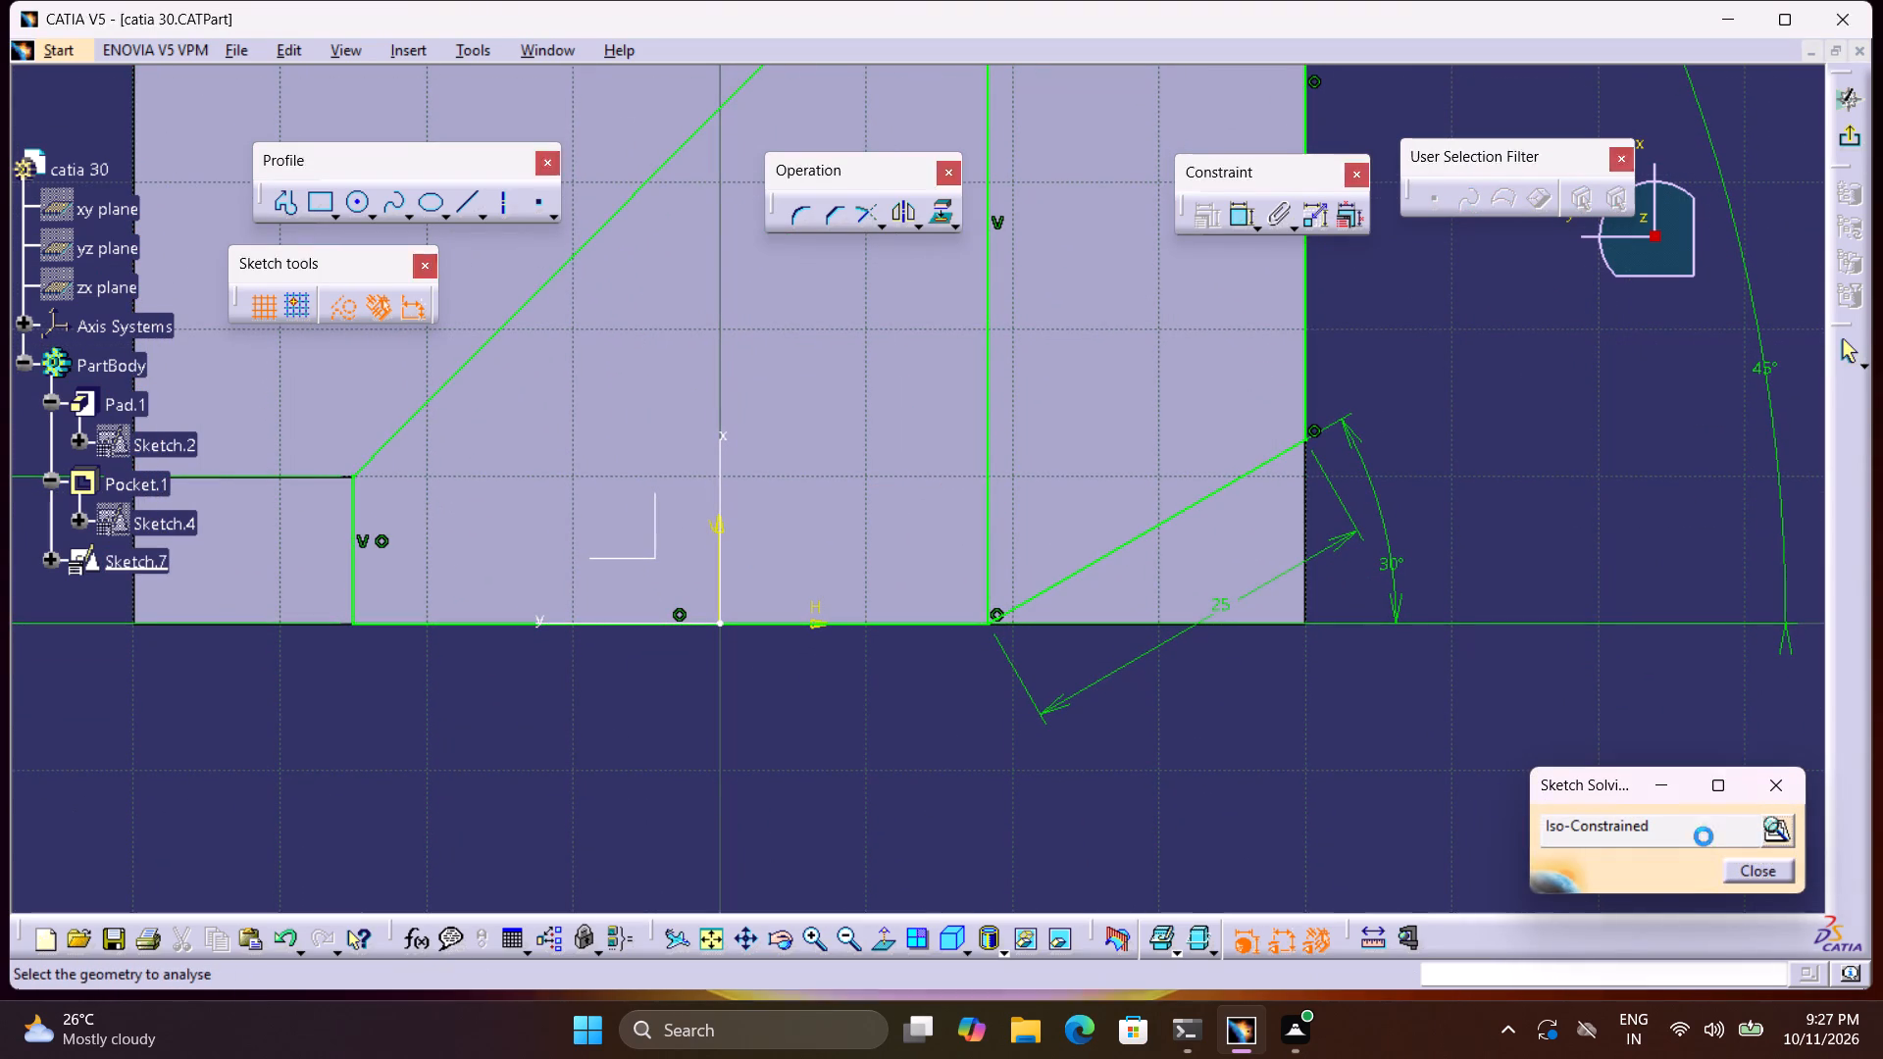
click(1215, 186)
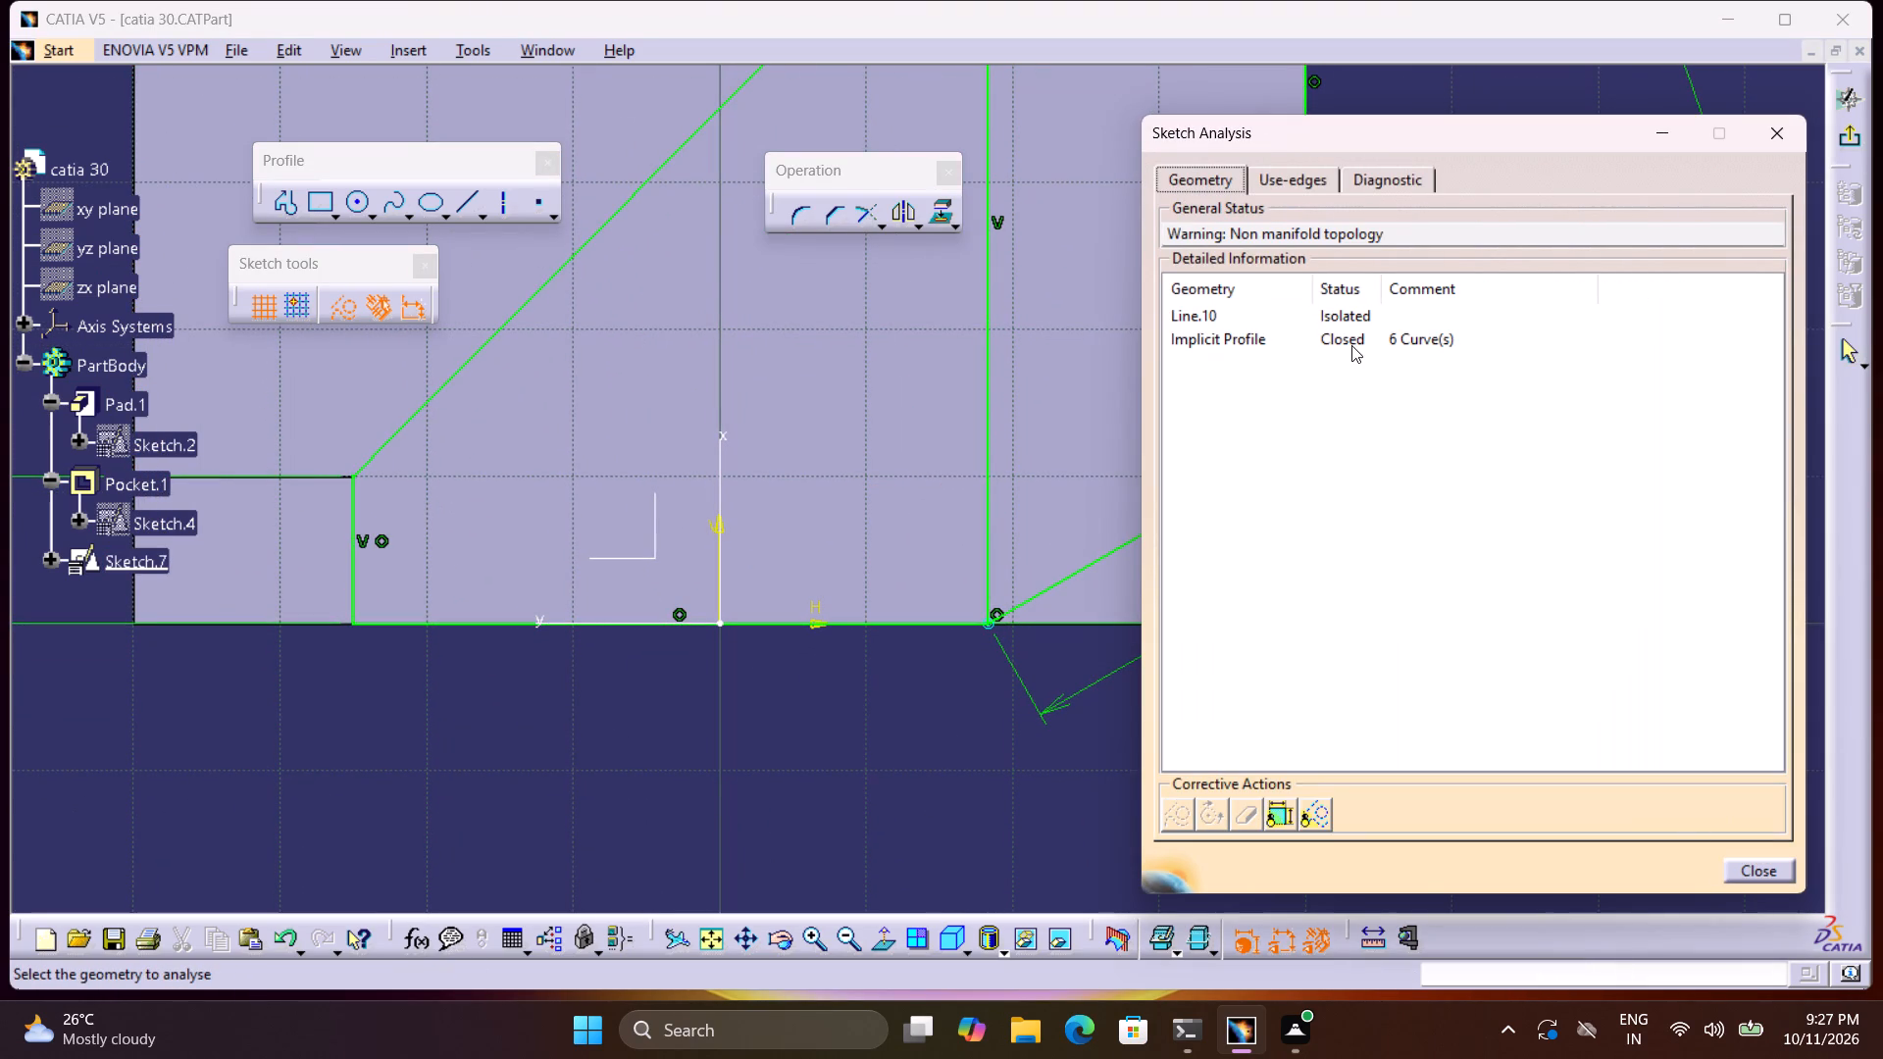
click(1773, 874)
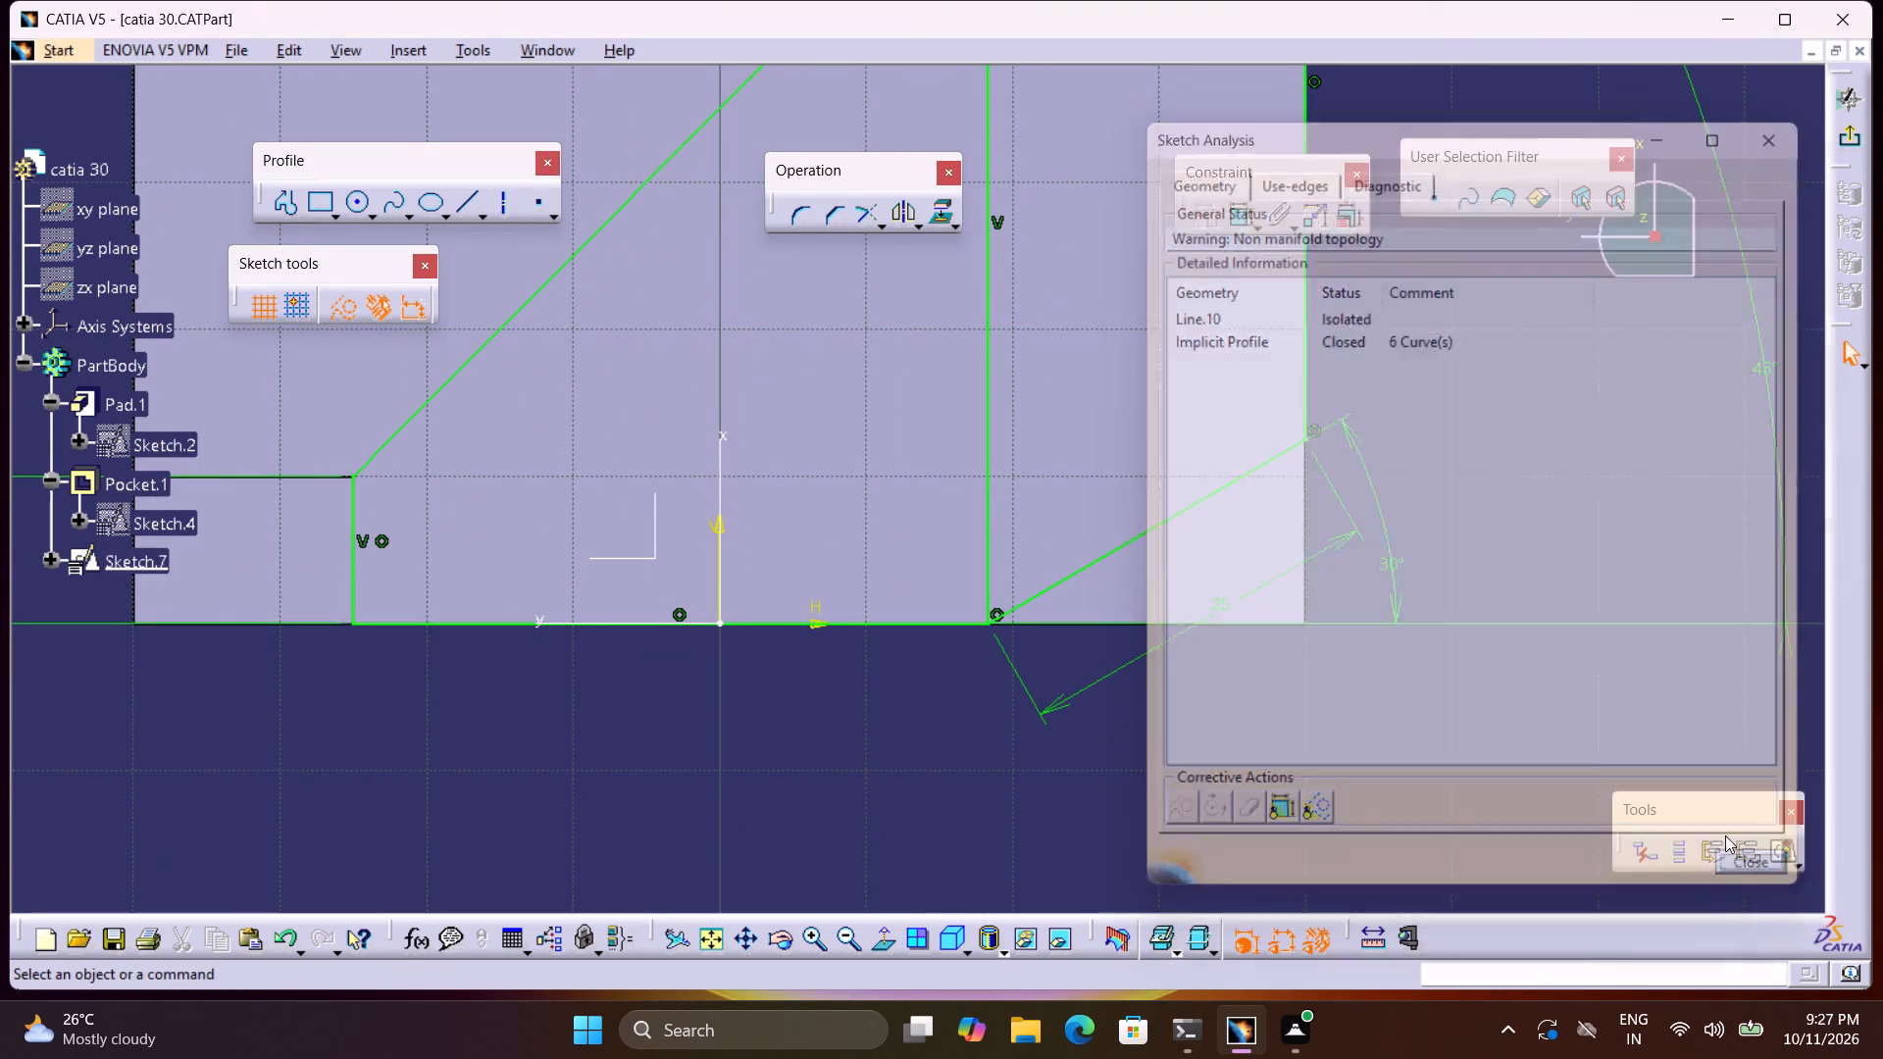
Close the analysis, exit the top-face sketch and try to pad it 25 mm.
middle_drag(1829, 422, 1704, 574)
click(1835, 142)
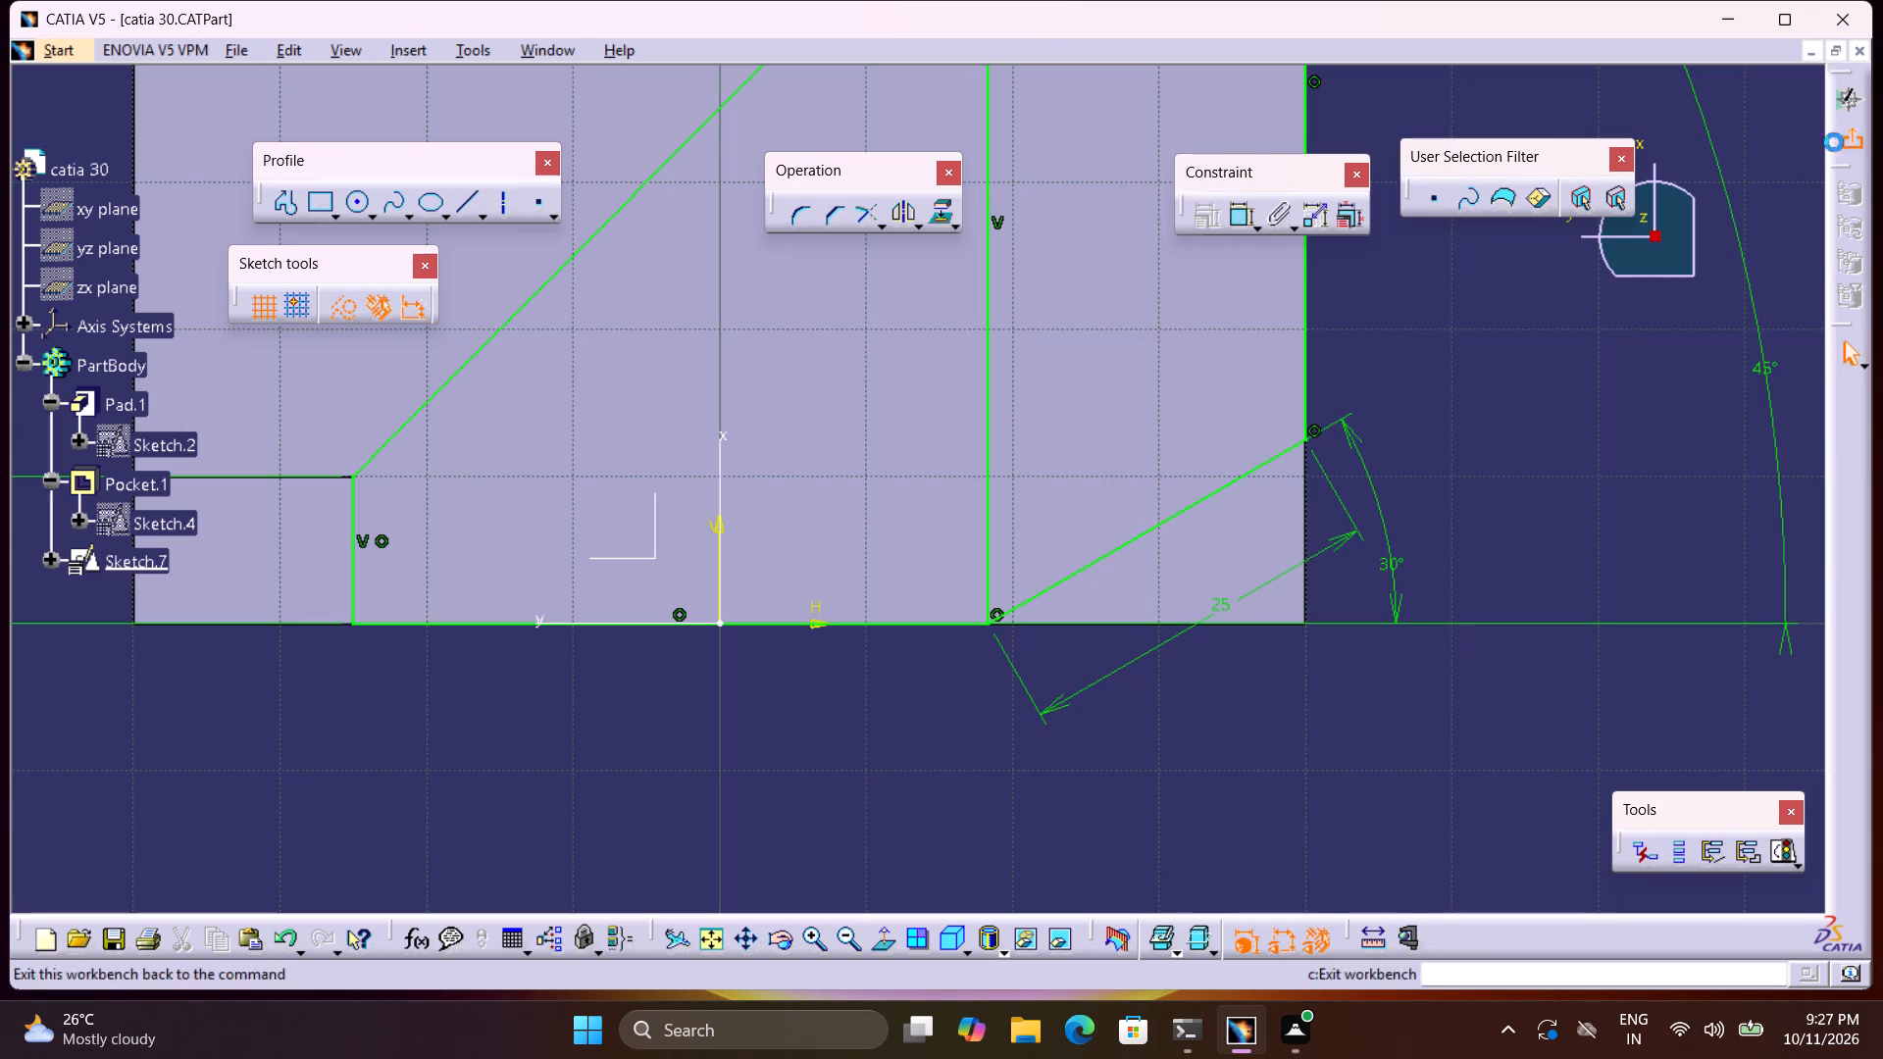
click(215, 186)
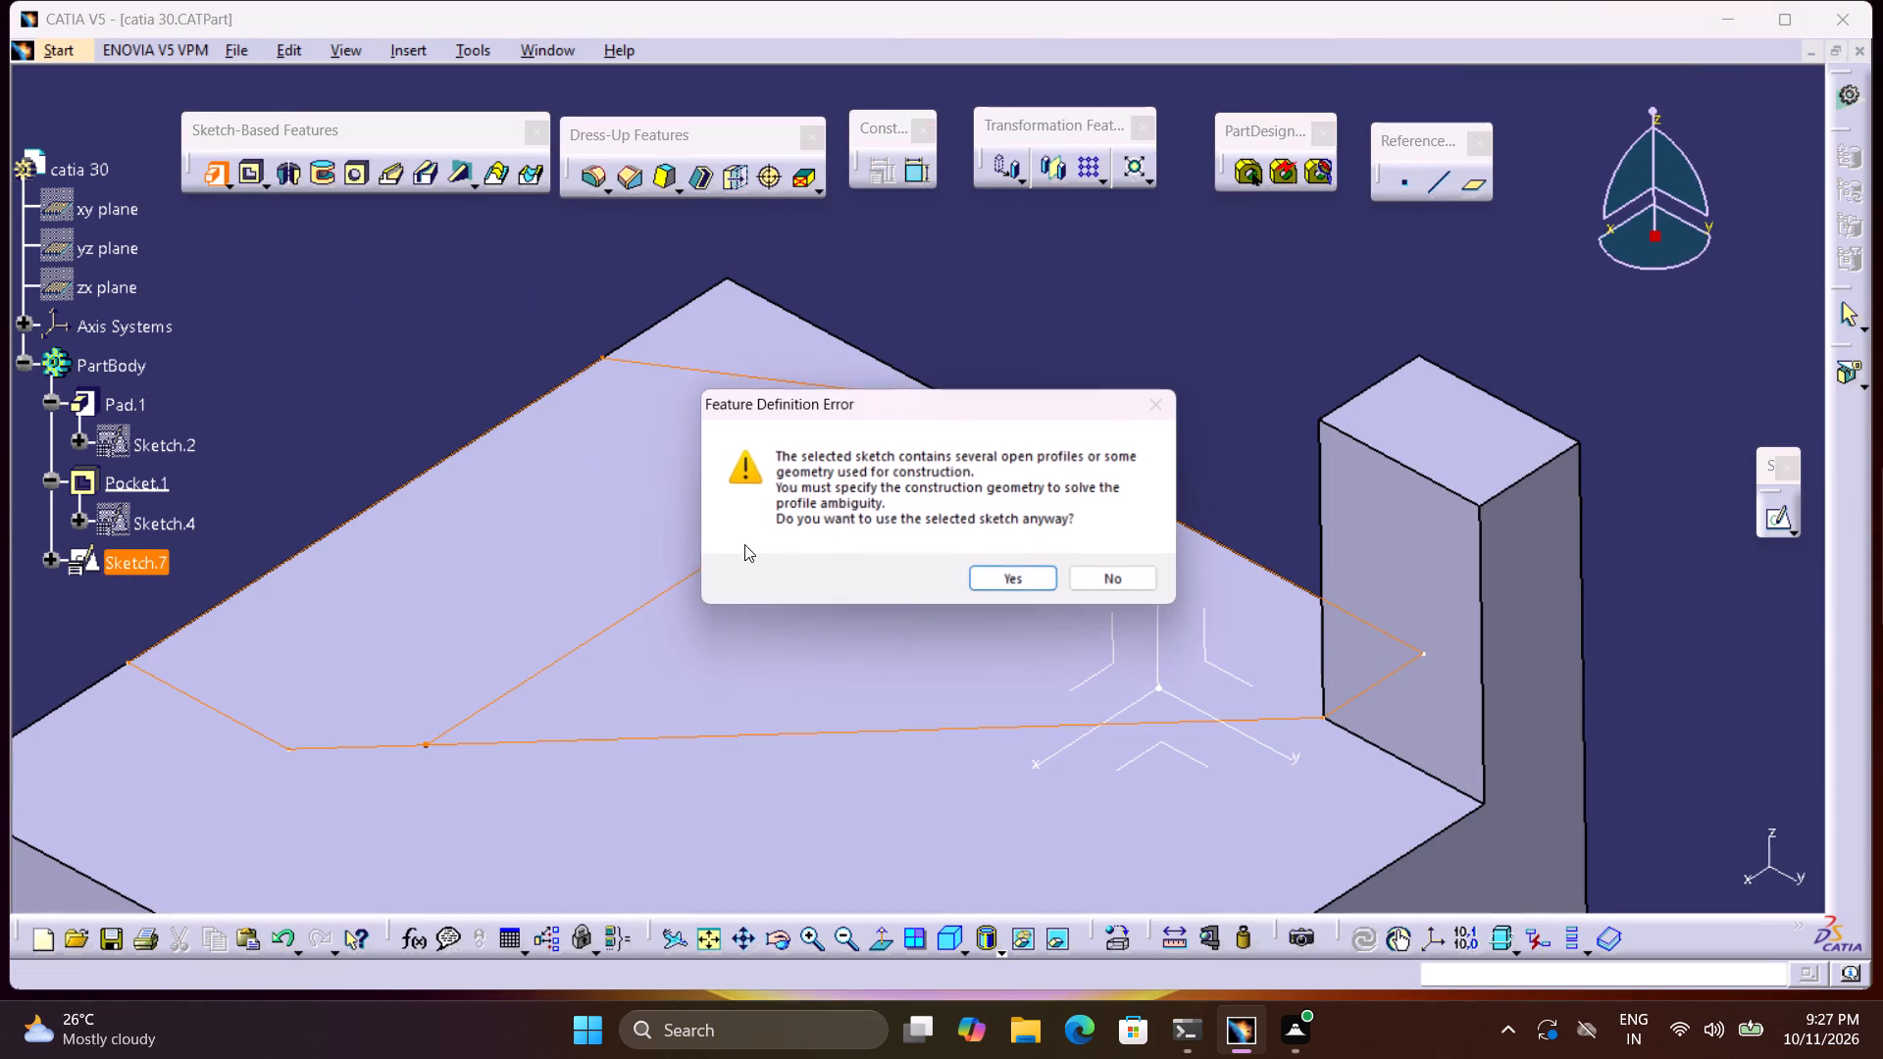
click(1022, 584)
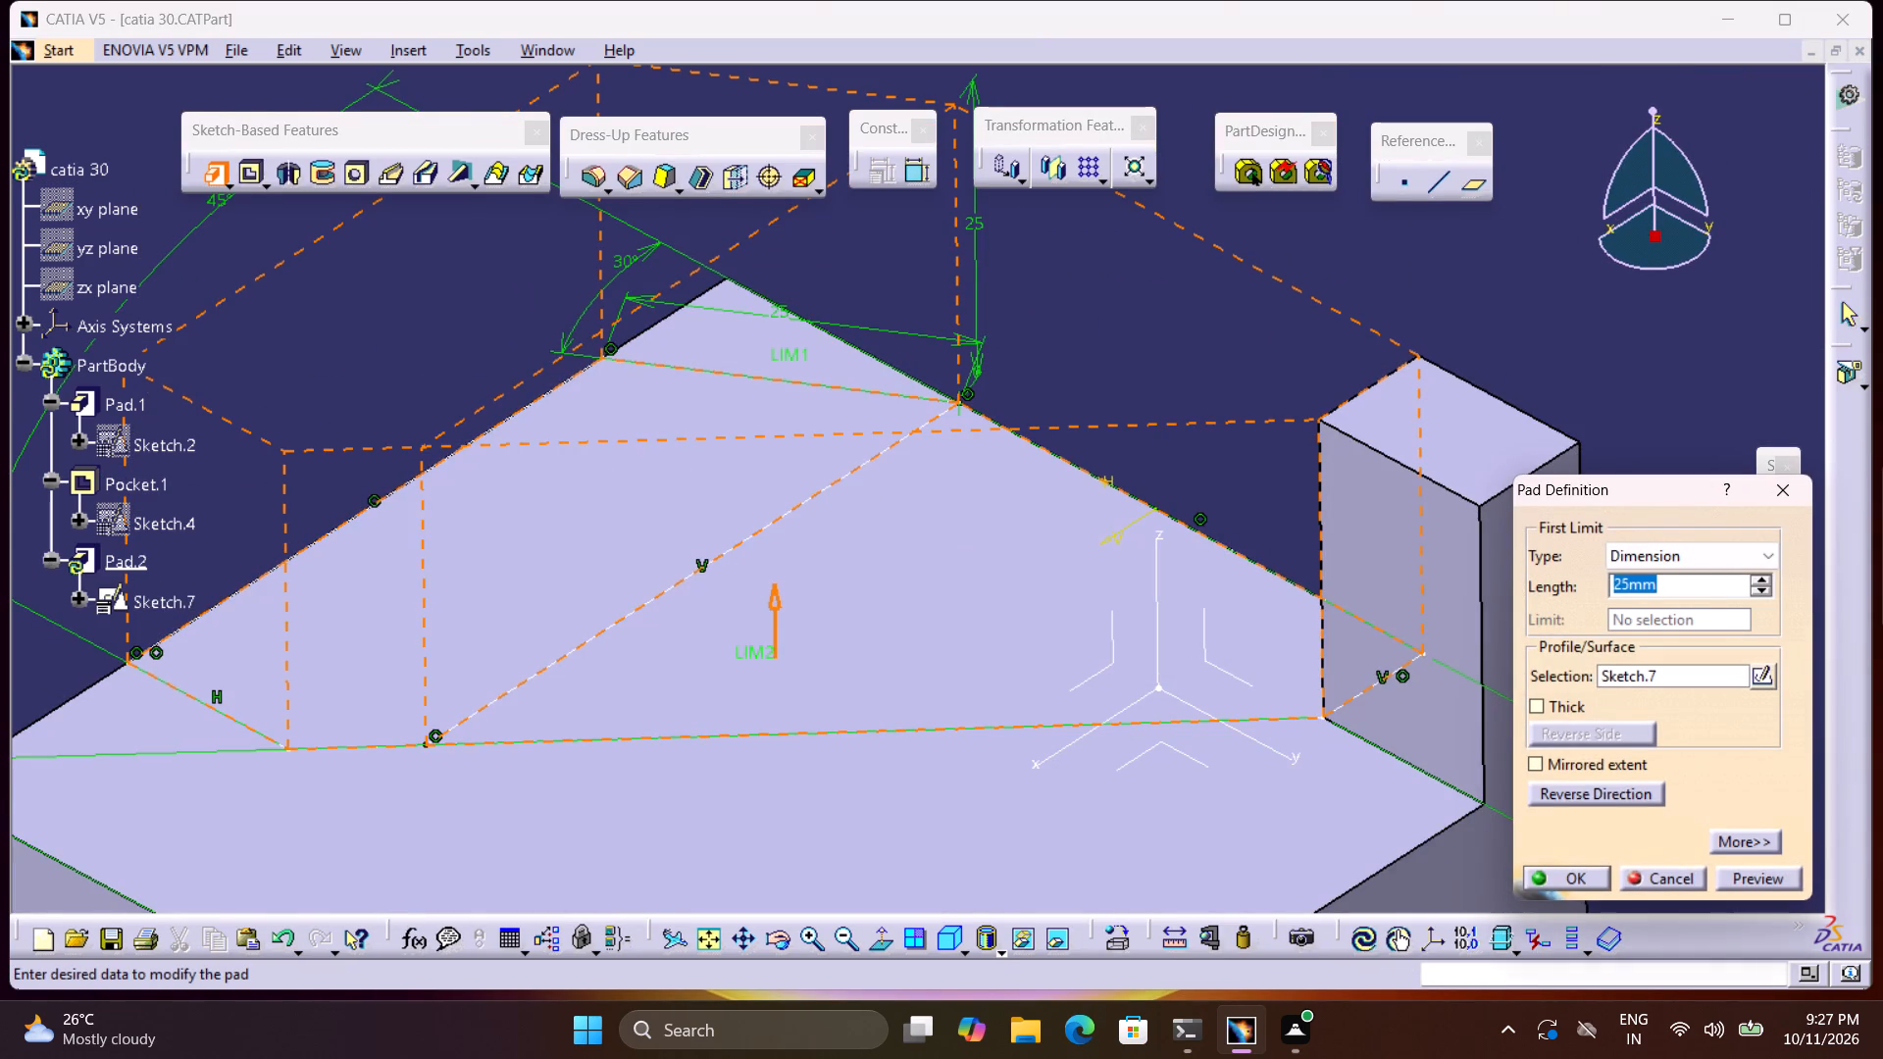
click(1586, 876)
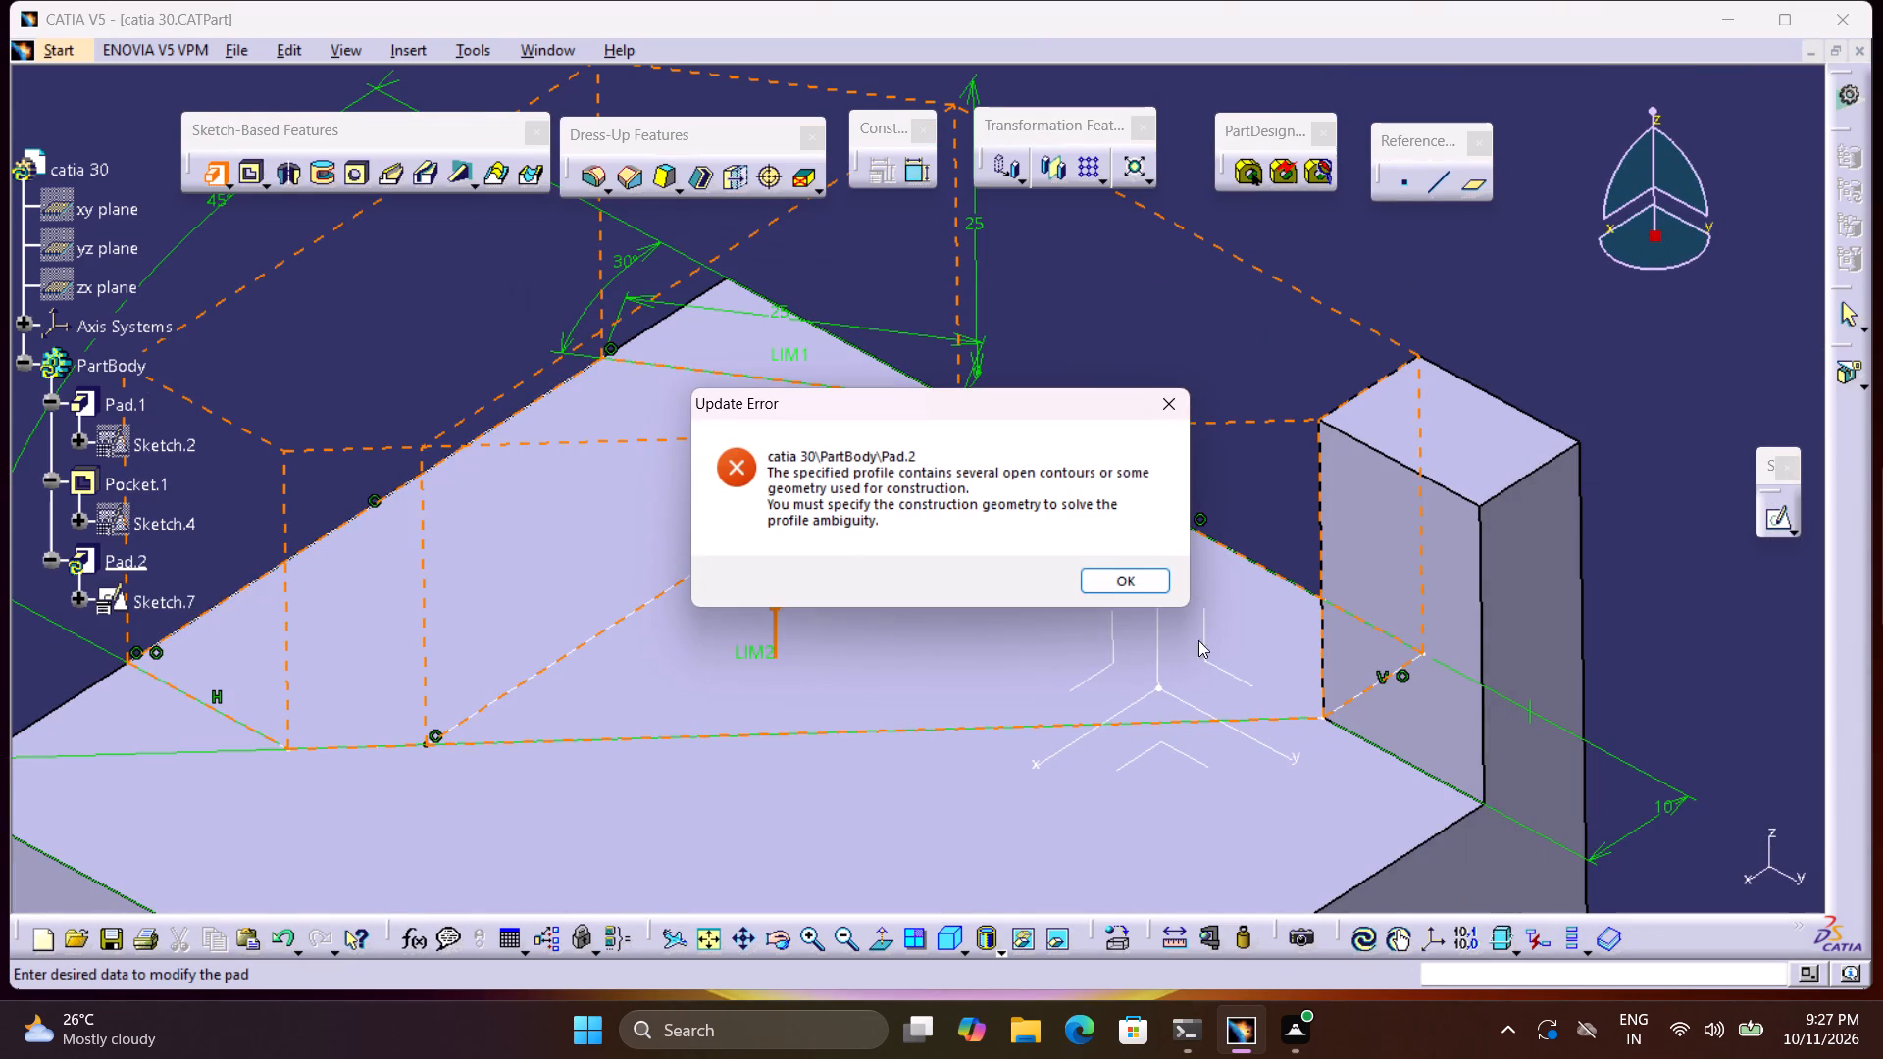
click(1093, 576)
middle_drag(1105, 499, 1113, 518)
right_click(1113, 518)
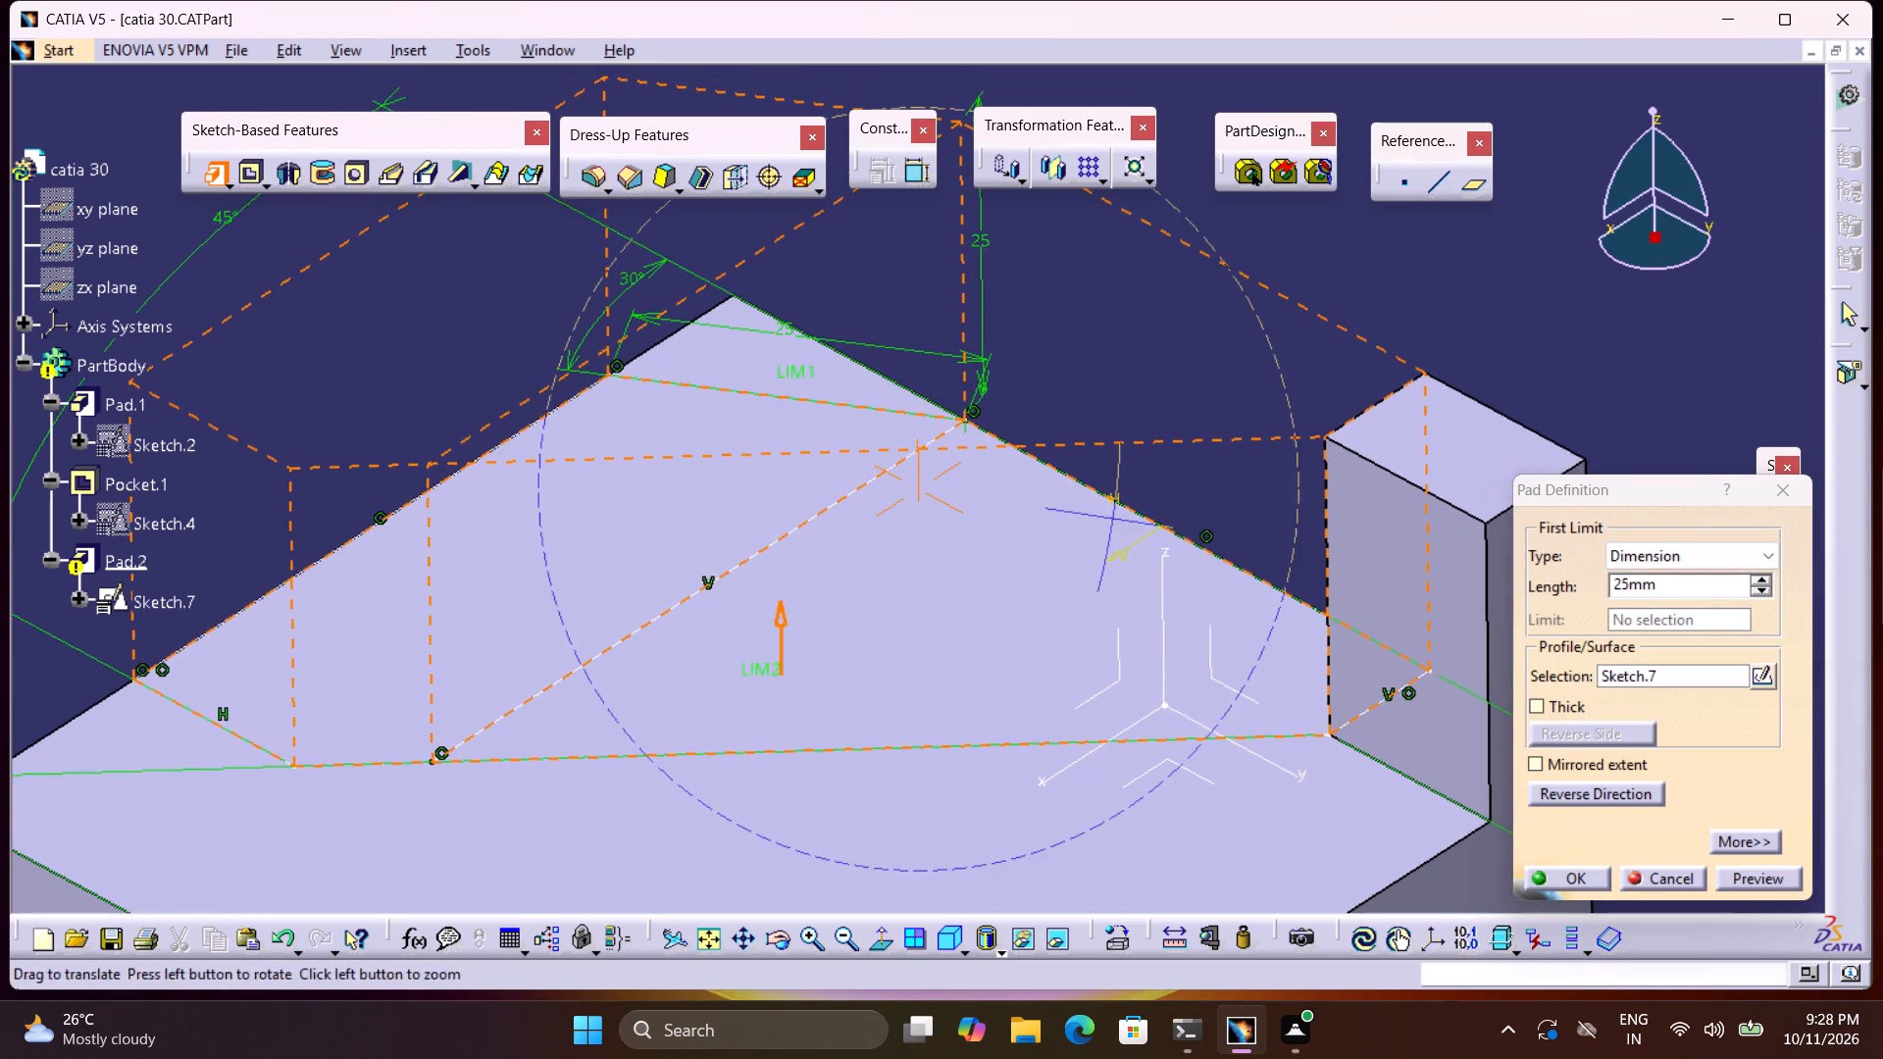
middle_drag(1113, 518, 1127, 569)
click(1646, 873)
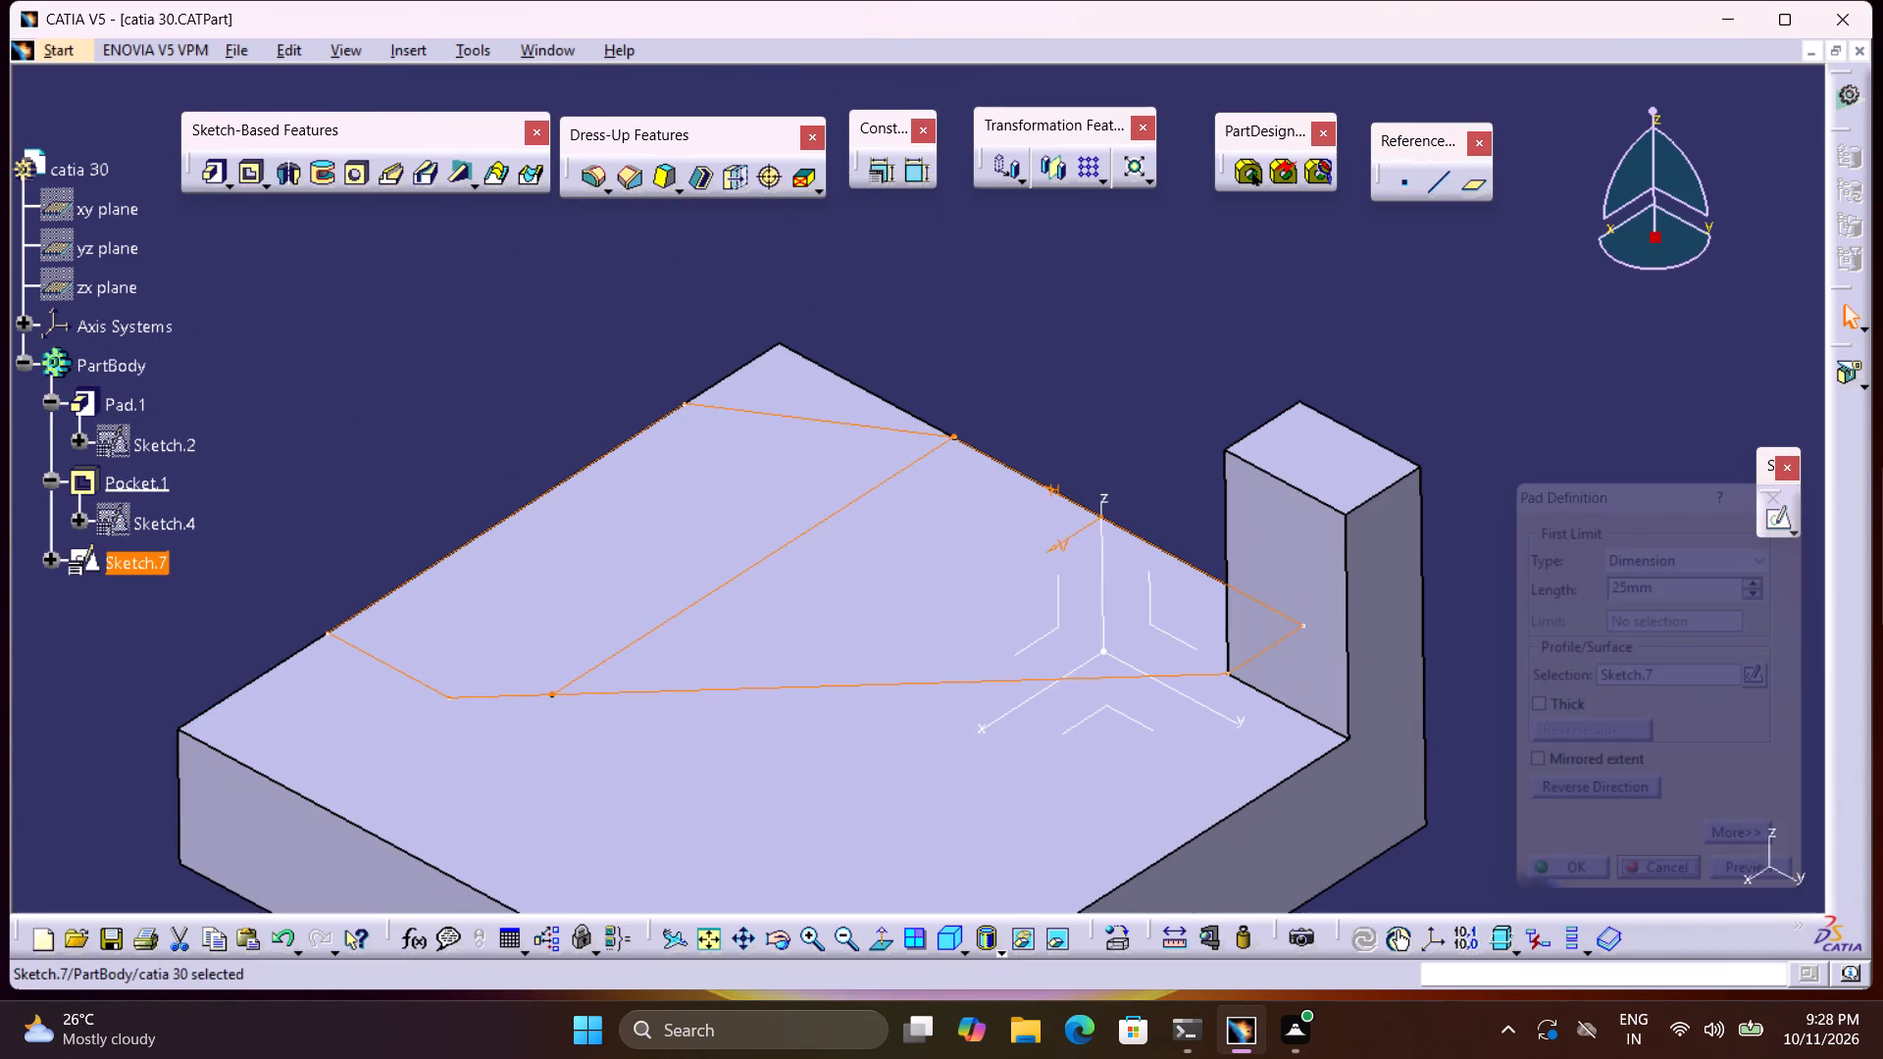
Reopen the top-face sketch and test whether its lines and corner points can move, looking for loose or overlapping geometry.
double_click(858, 495)
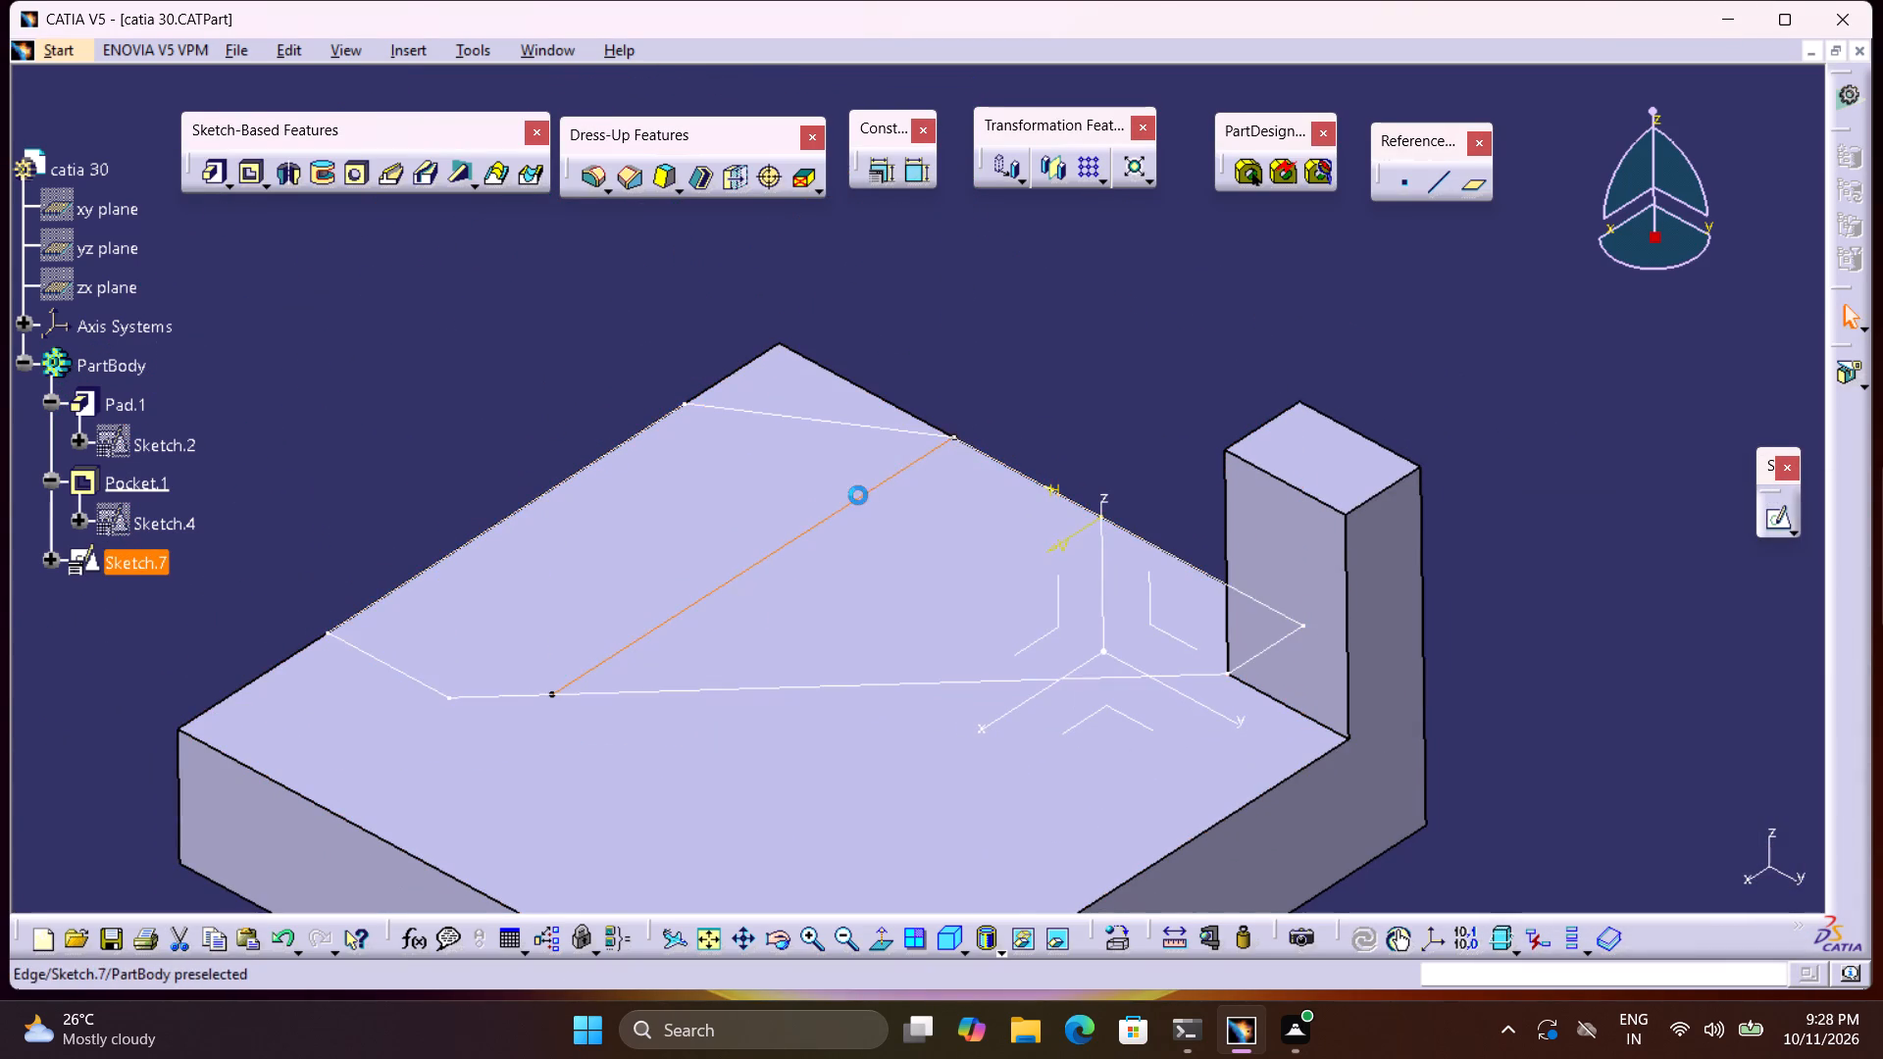
middle_drag(1013, 455, 1036, 519)
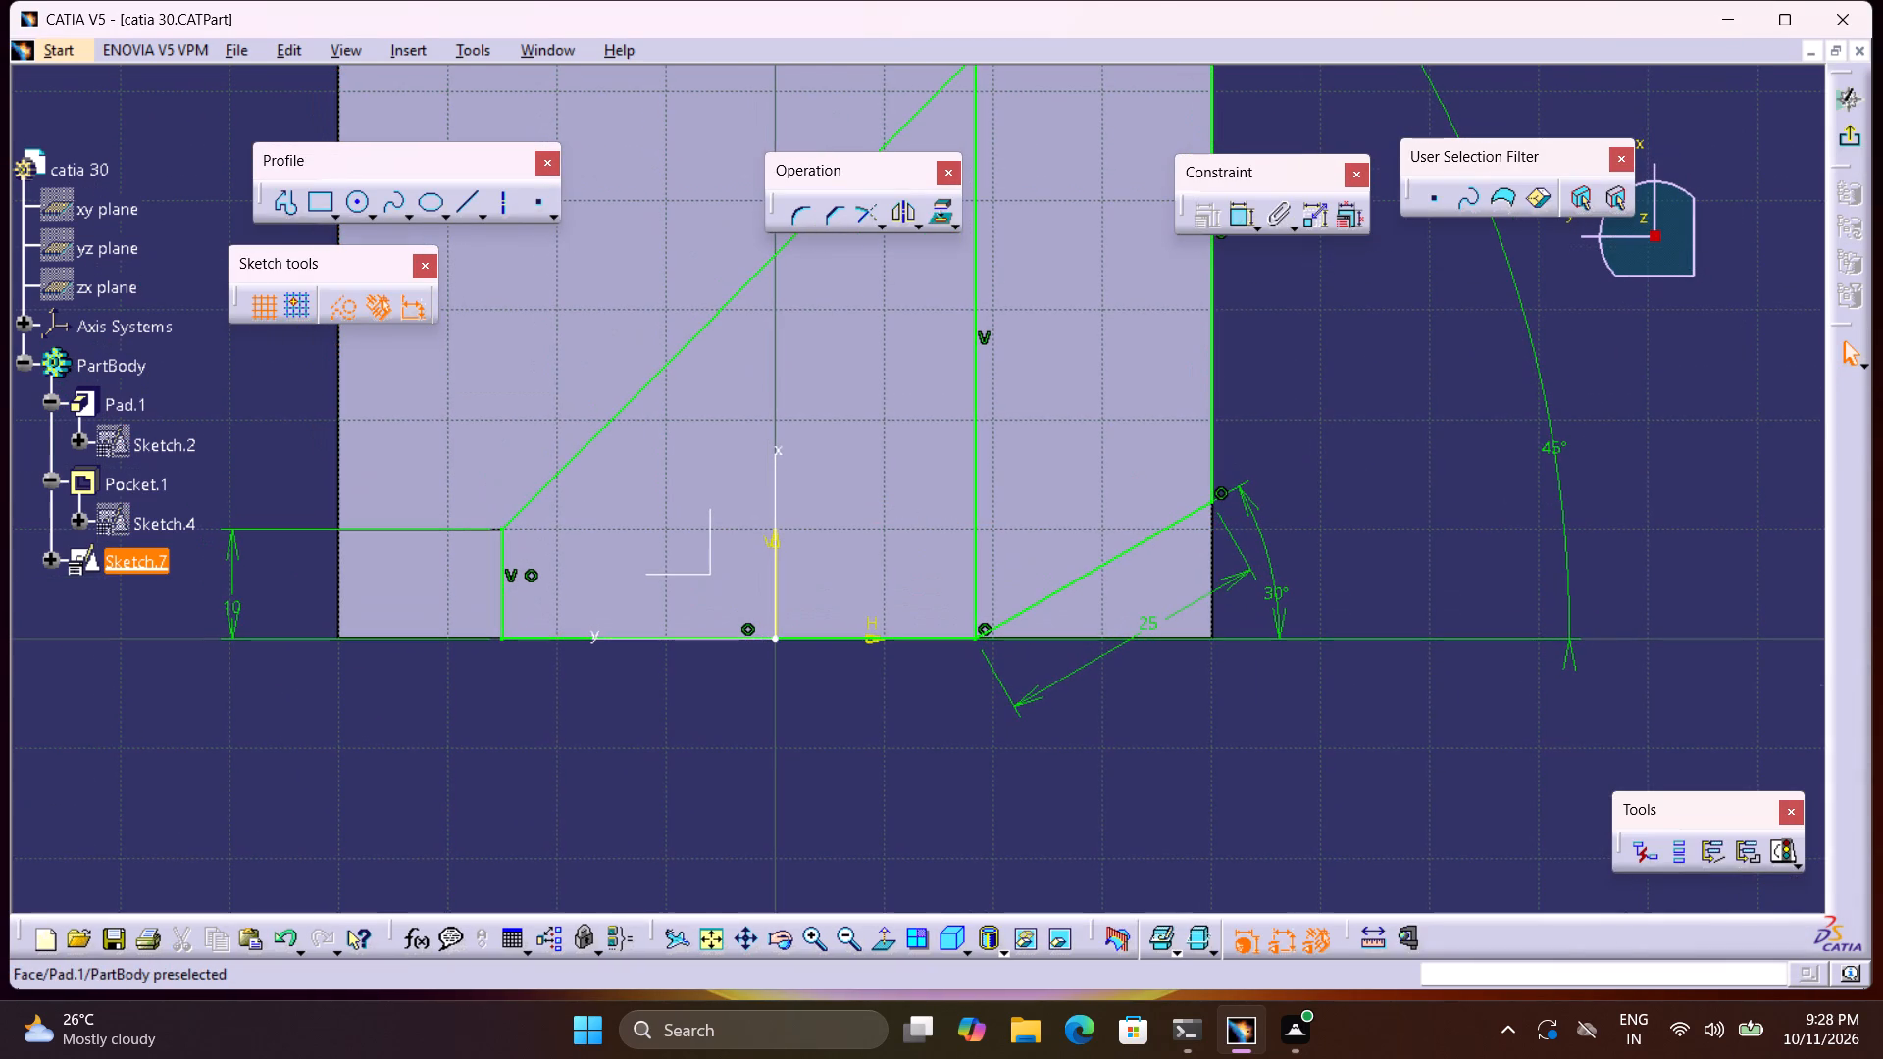
drag(974, 493, 1034, 511)
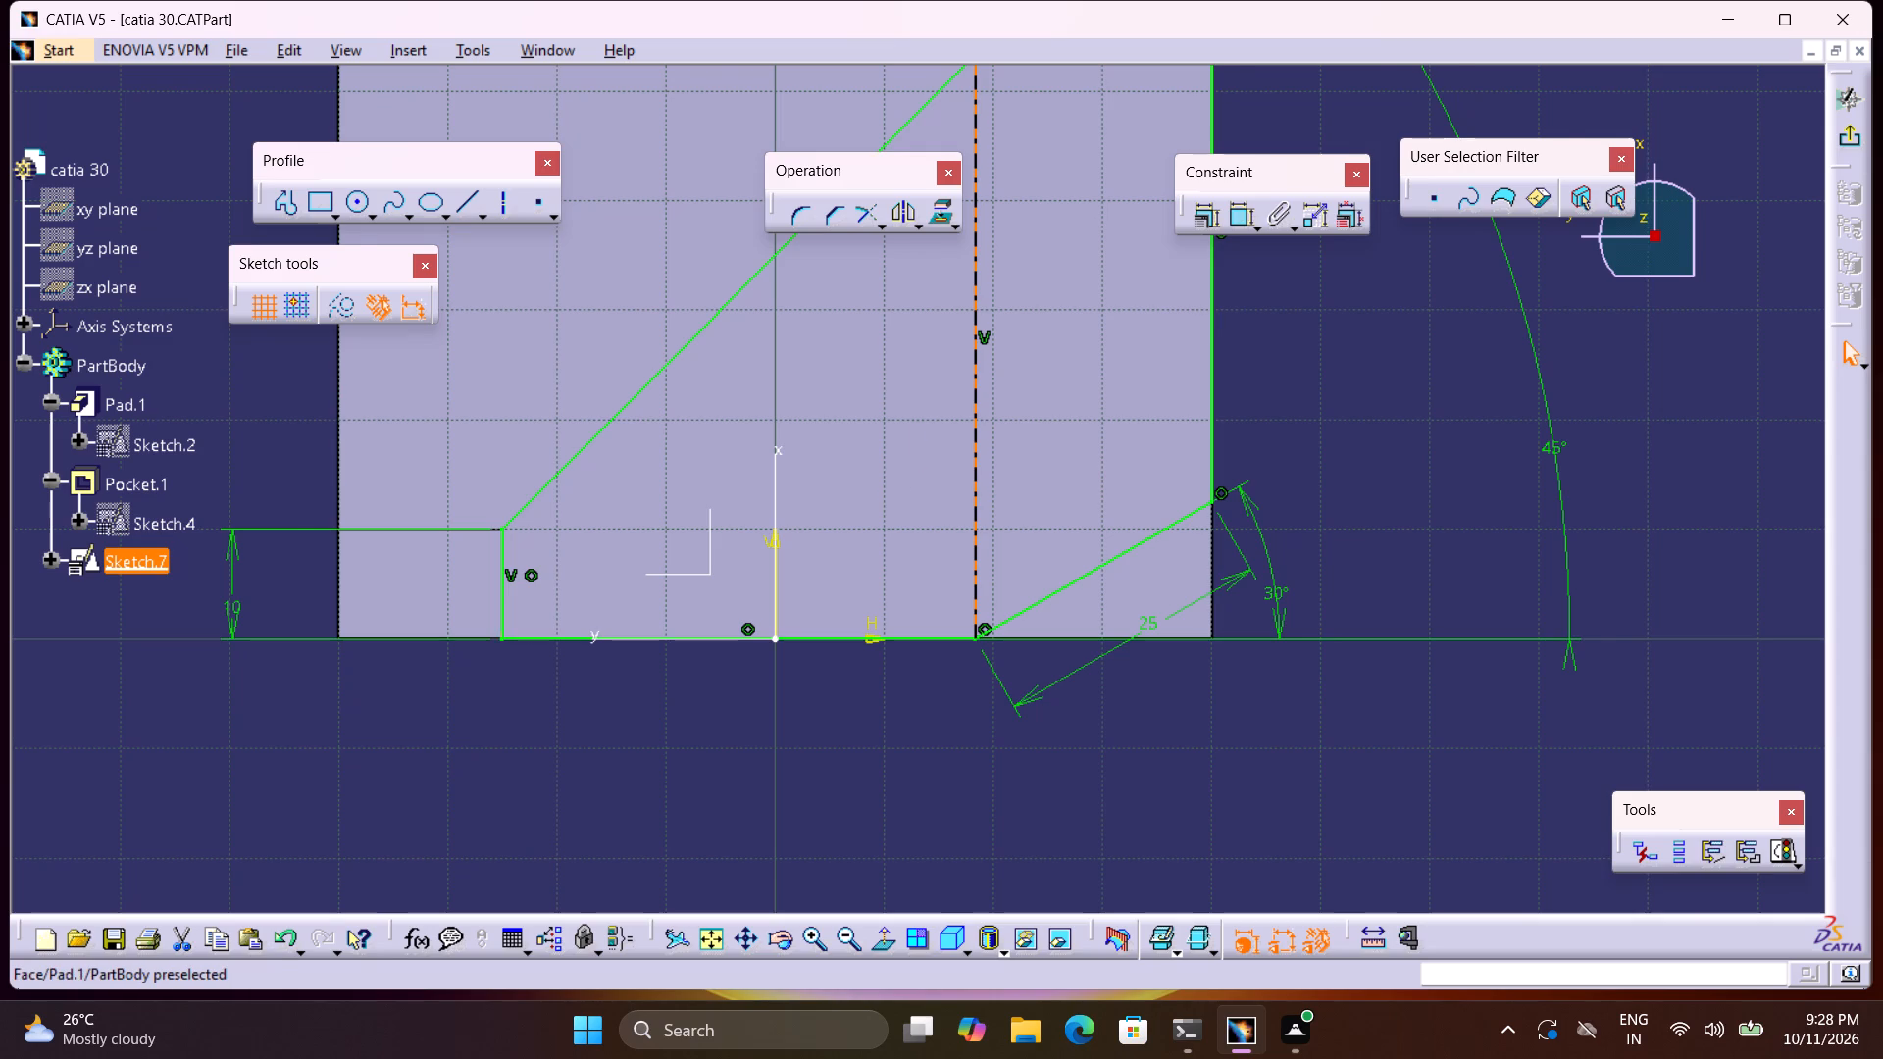
middle_drag(1062, 493, 1090, 617)
drag(706, 476, 768, 518)
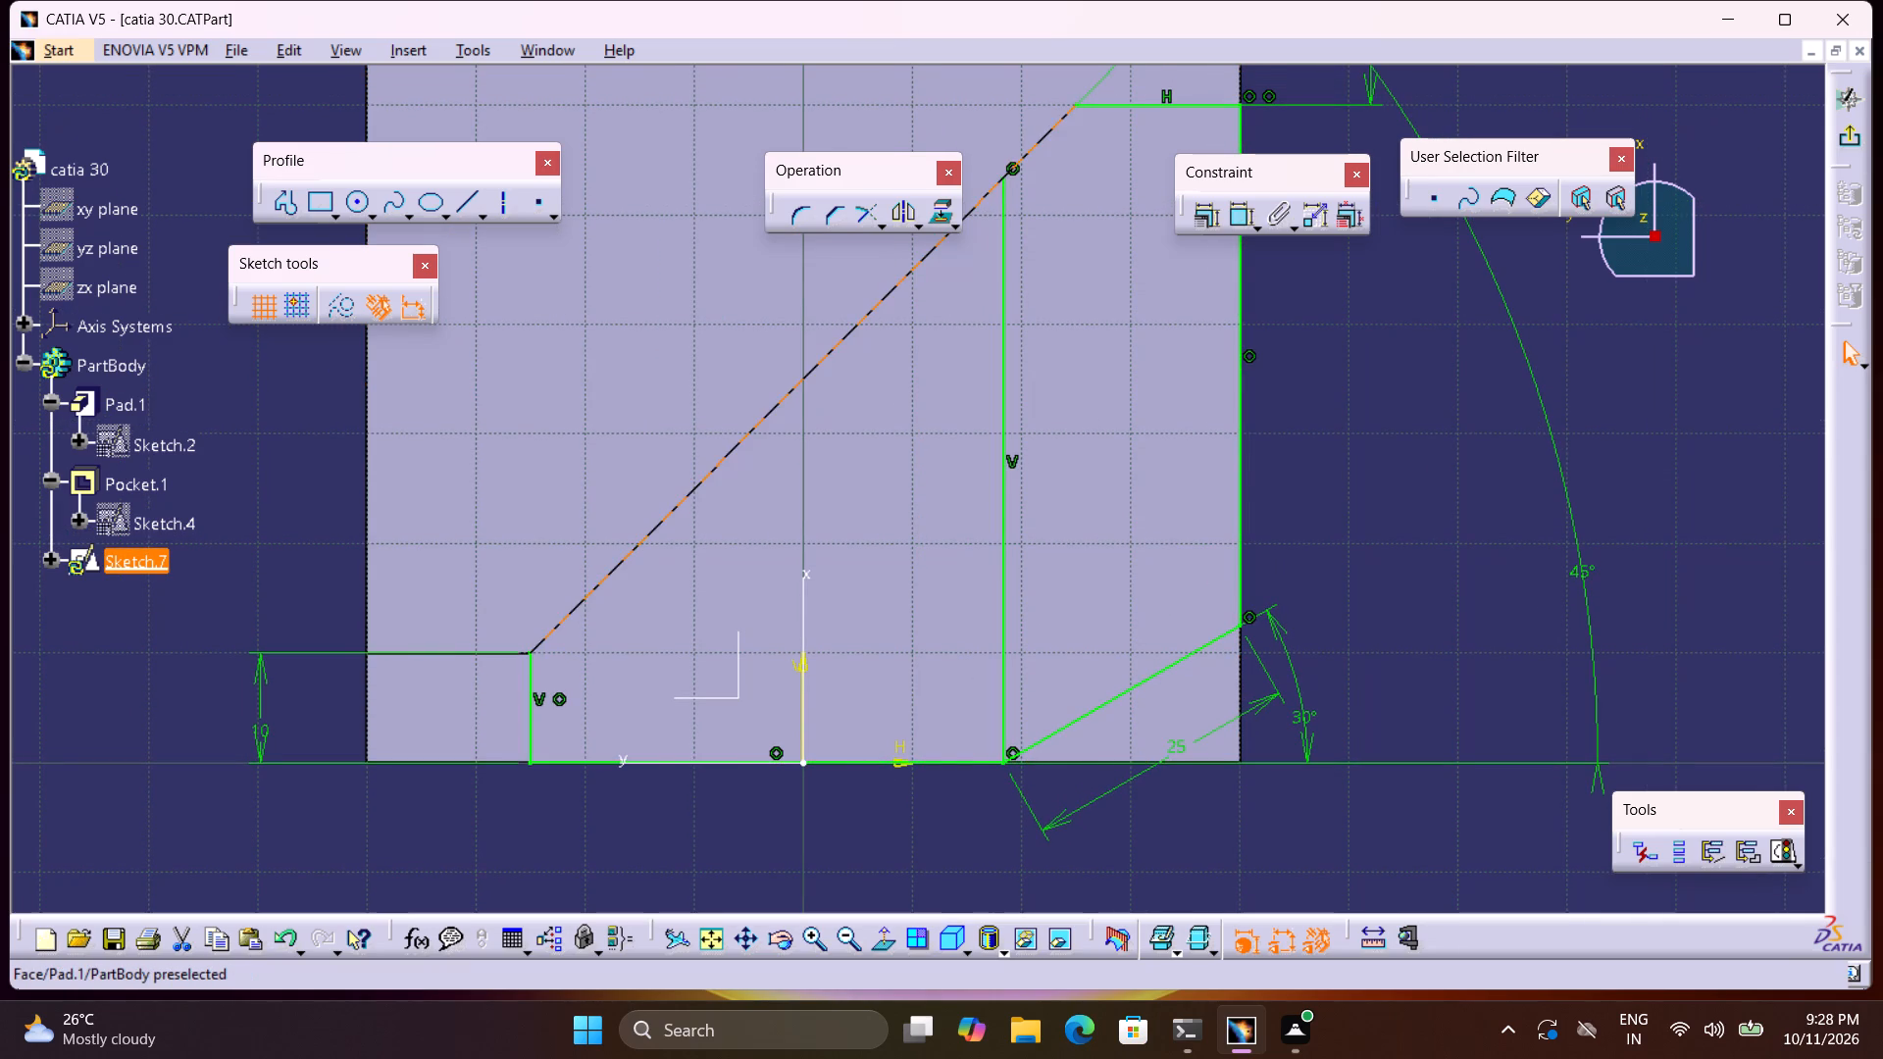
drag(531, 661, 628, 681)
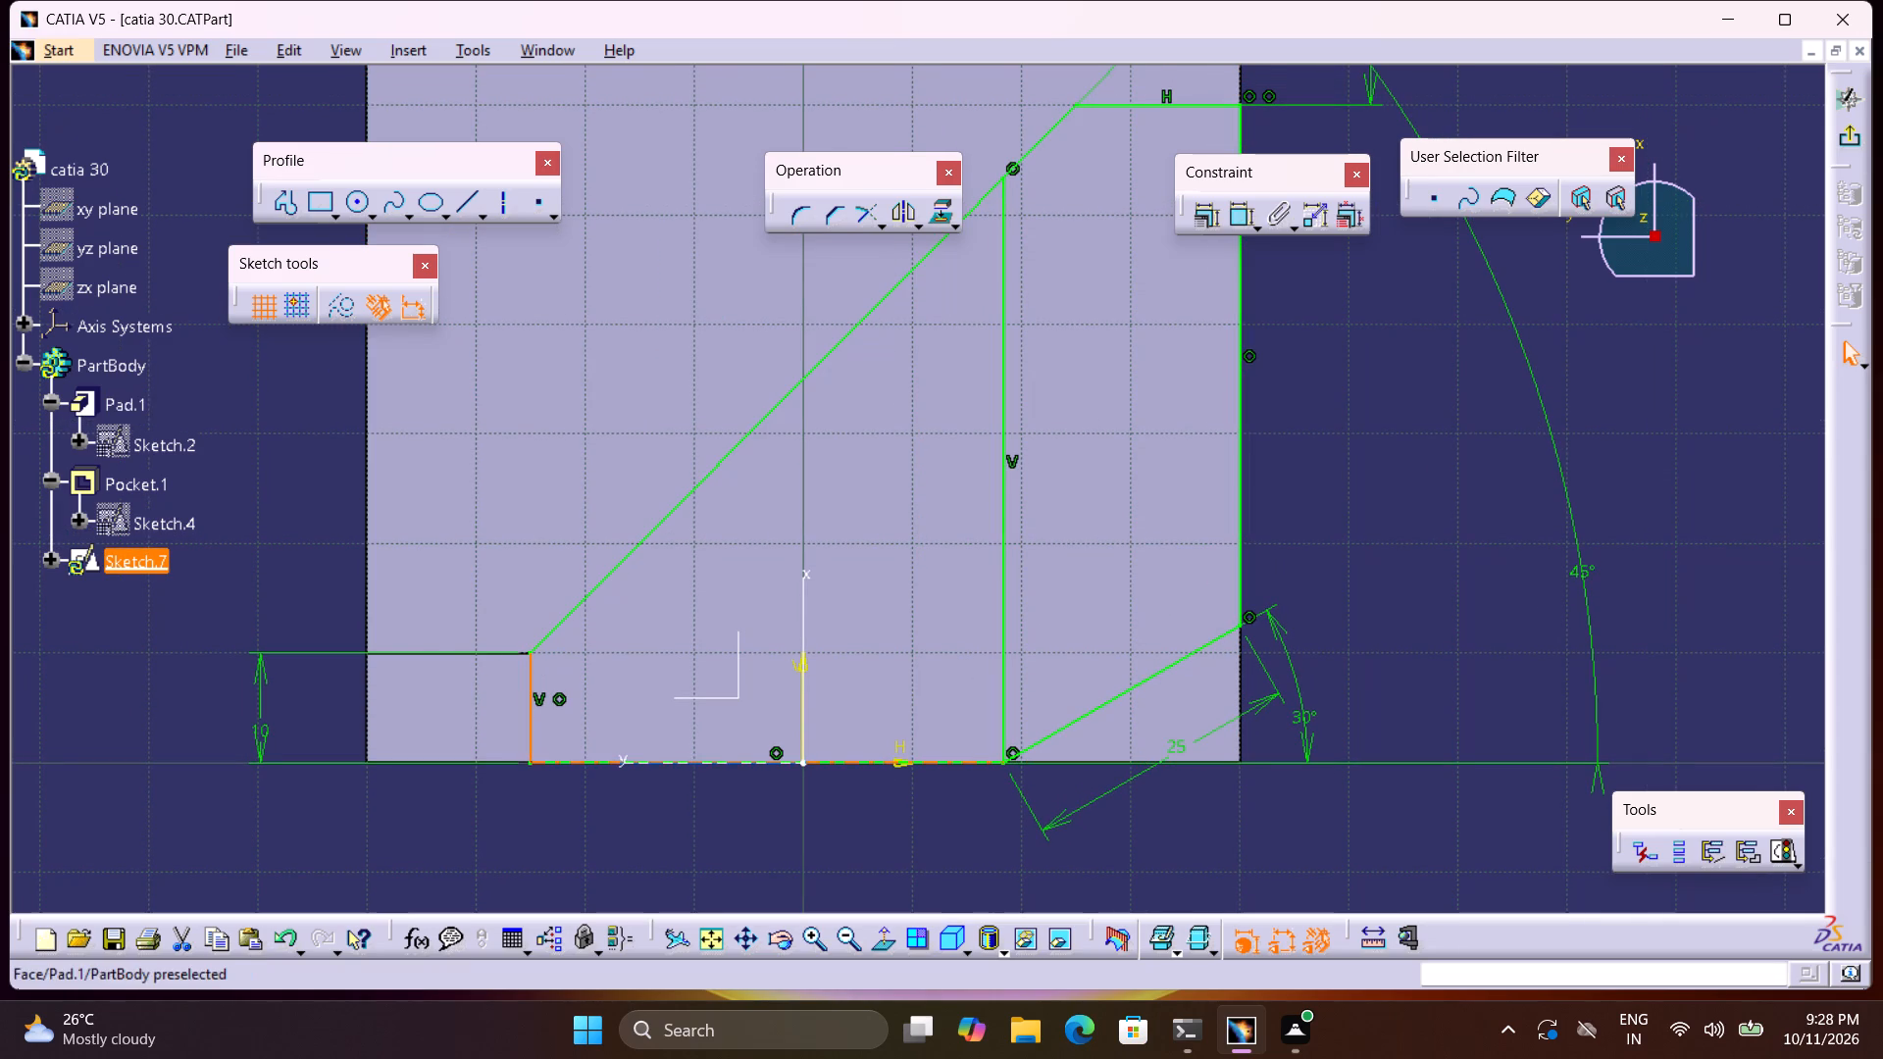
drag(687, 763, 710, 701)
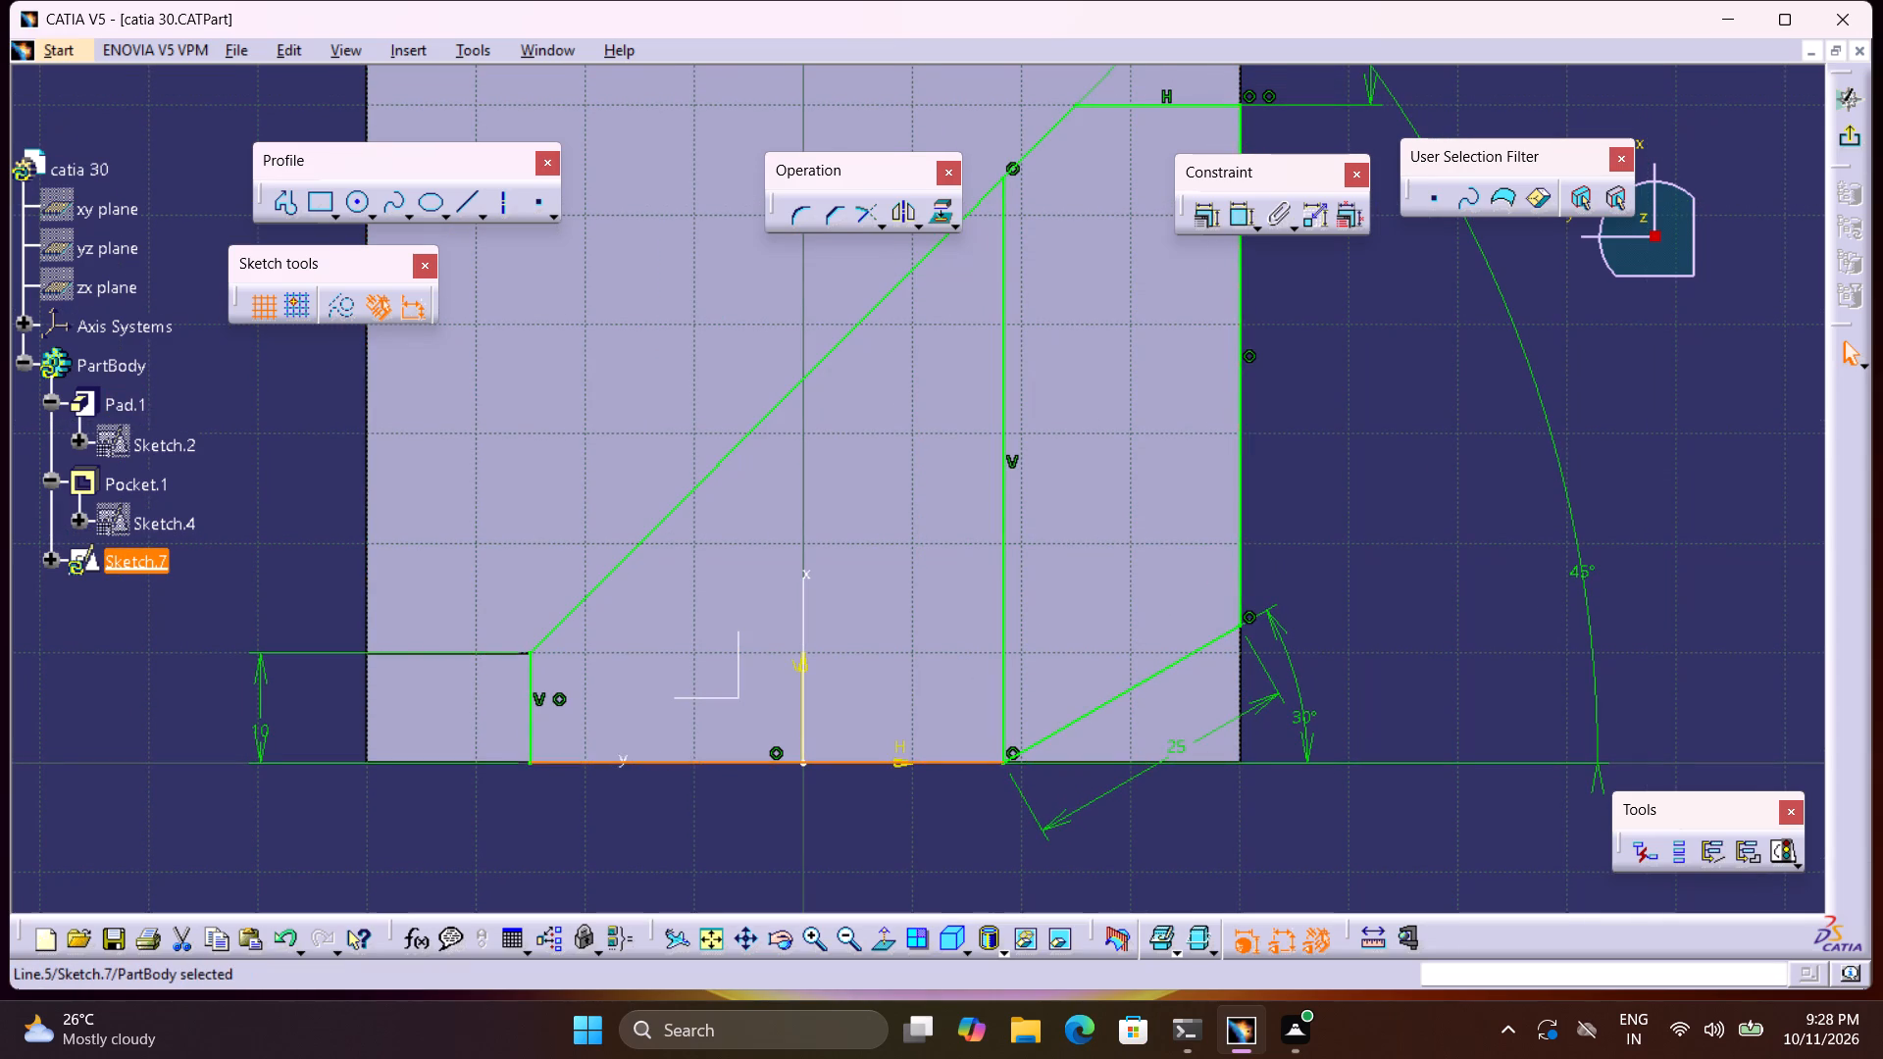
drag(1243, 551, 1094, 570)
drag(1239, 591, 1253, 681)
drag(1209, 645, 1252, 709)
middle_drag(1165, 509, 1173, 802)
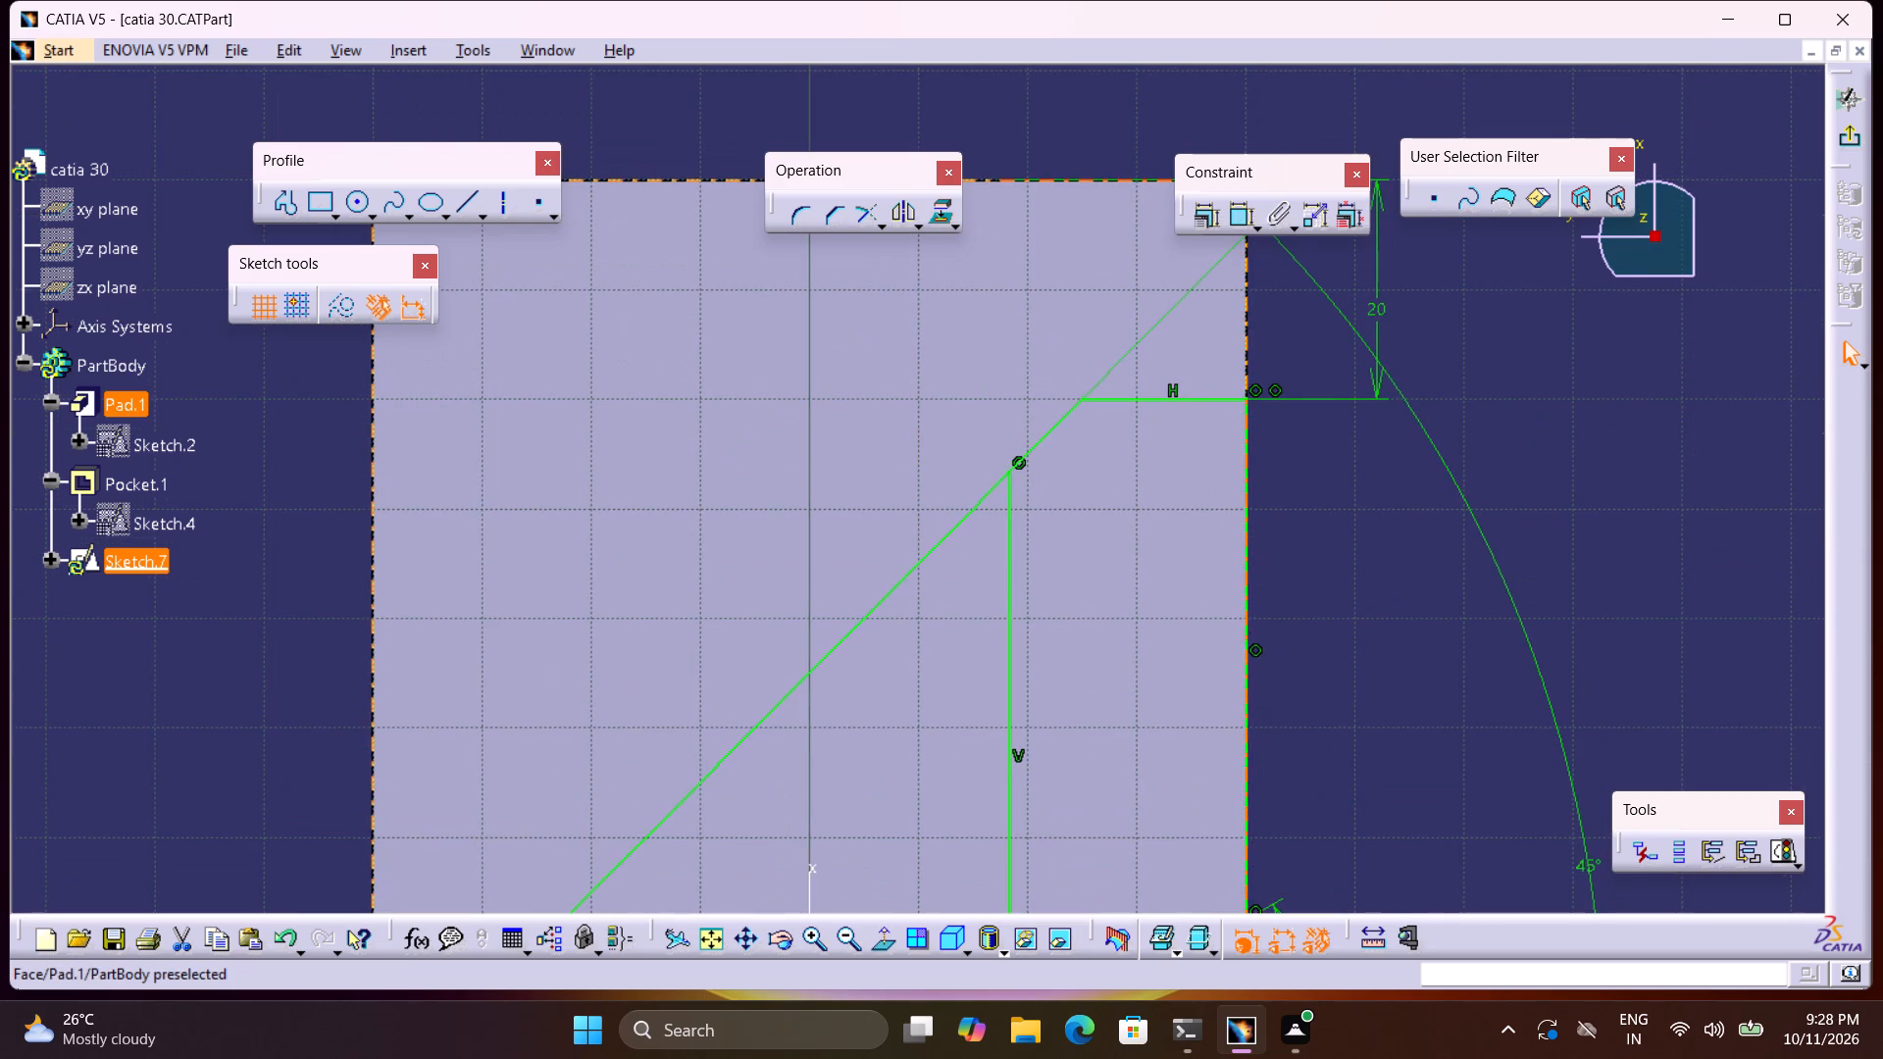
drag(1079, 406, 1108, 450)
drag(1080, 400, 1158, 524)
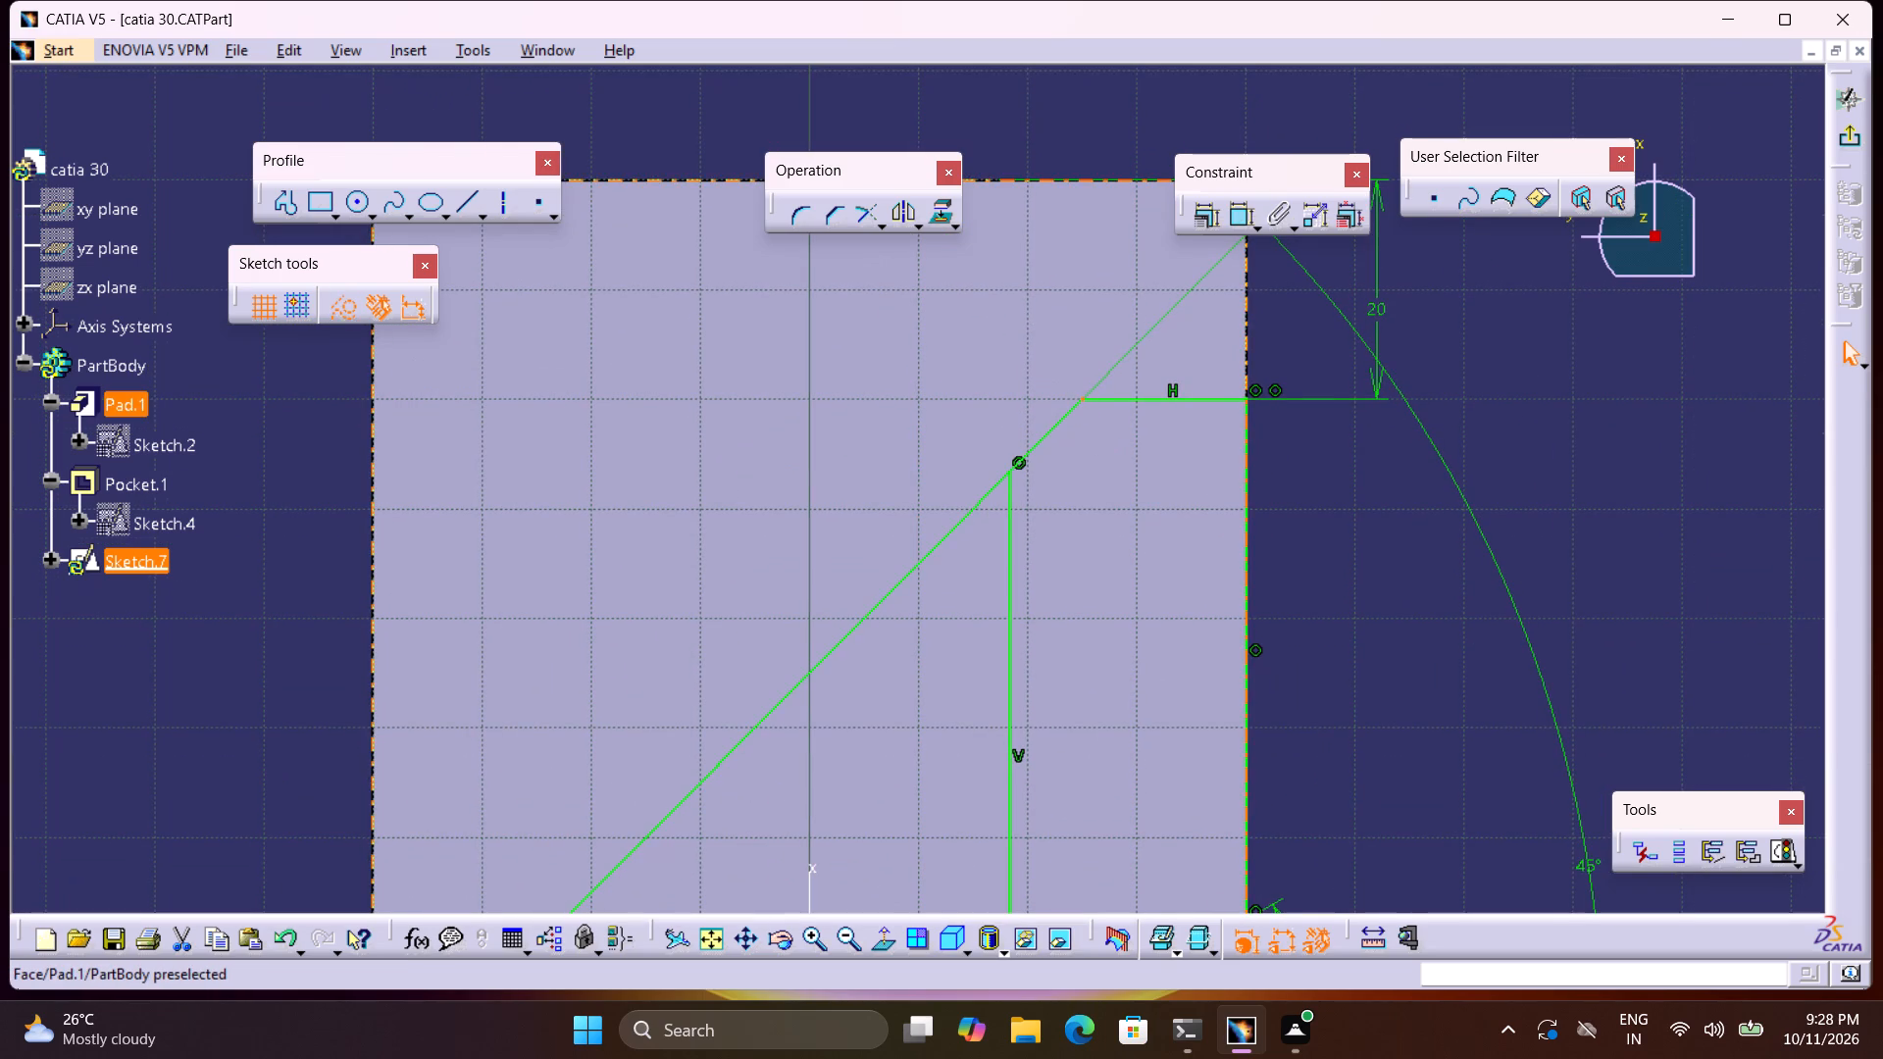
drag(1131, 397, 1181, 529)
drag(1250, 422, 1247, 436)
drag(1240, 430, 1283, 494)
click(1312, 533)
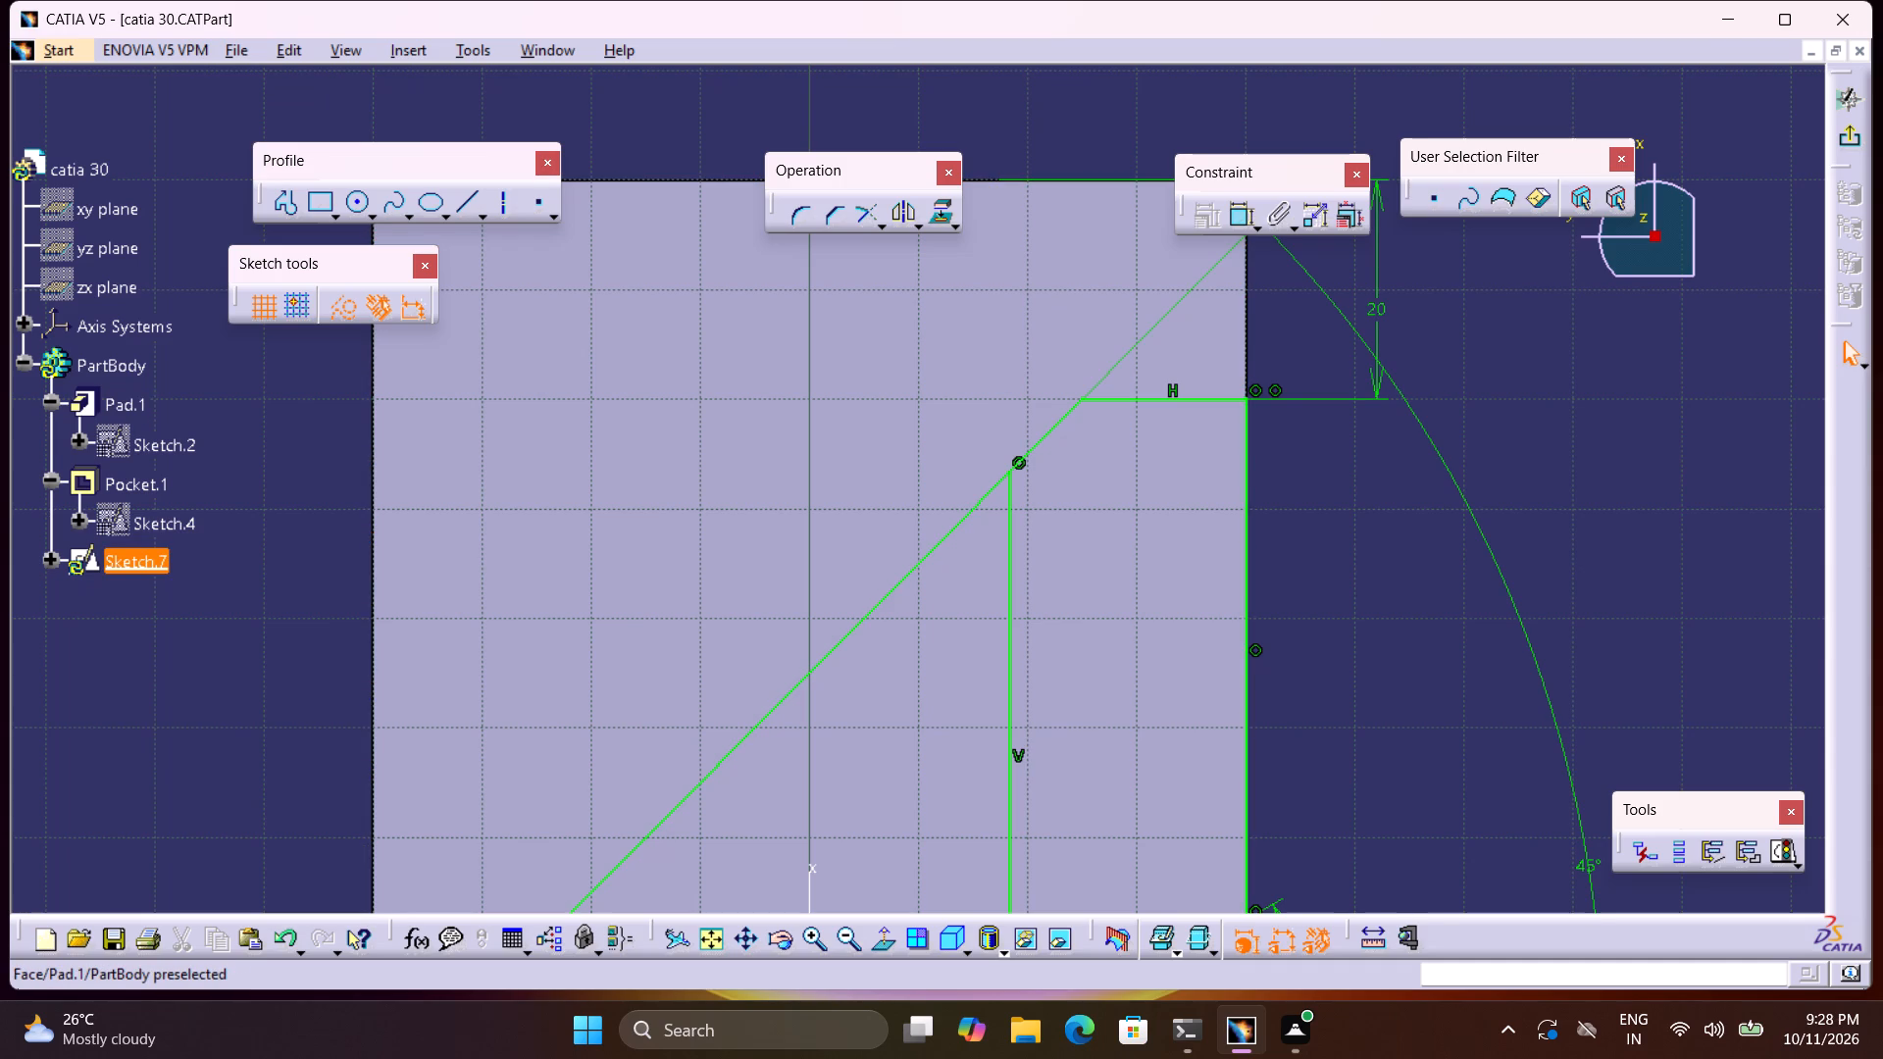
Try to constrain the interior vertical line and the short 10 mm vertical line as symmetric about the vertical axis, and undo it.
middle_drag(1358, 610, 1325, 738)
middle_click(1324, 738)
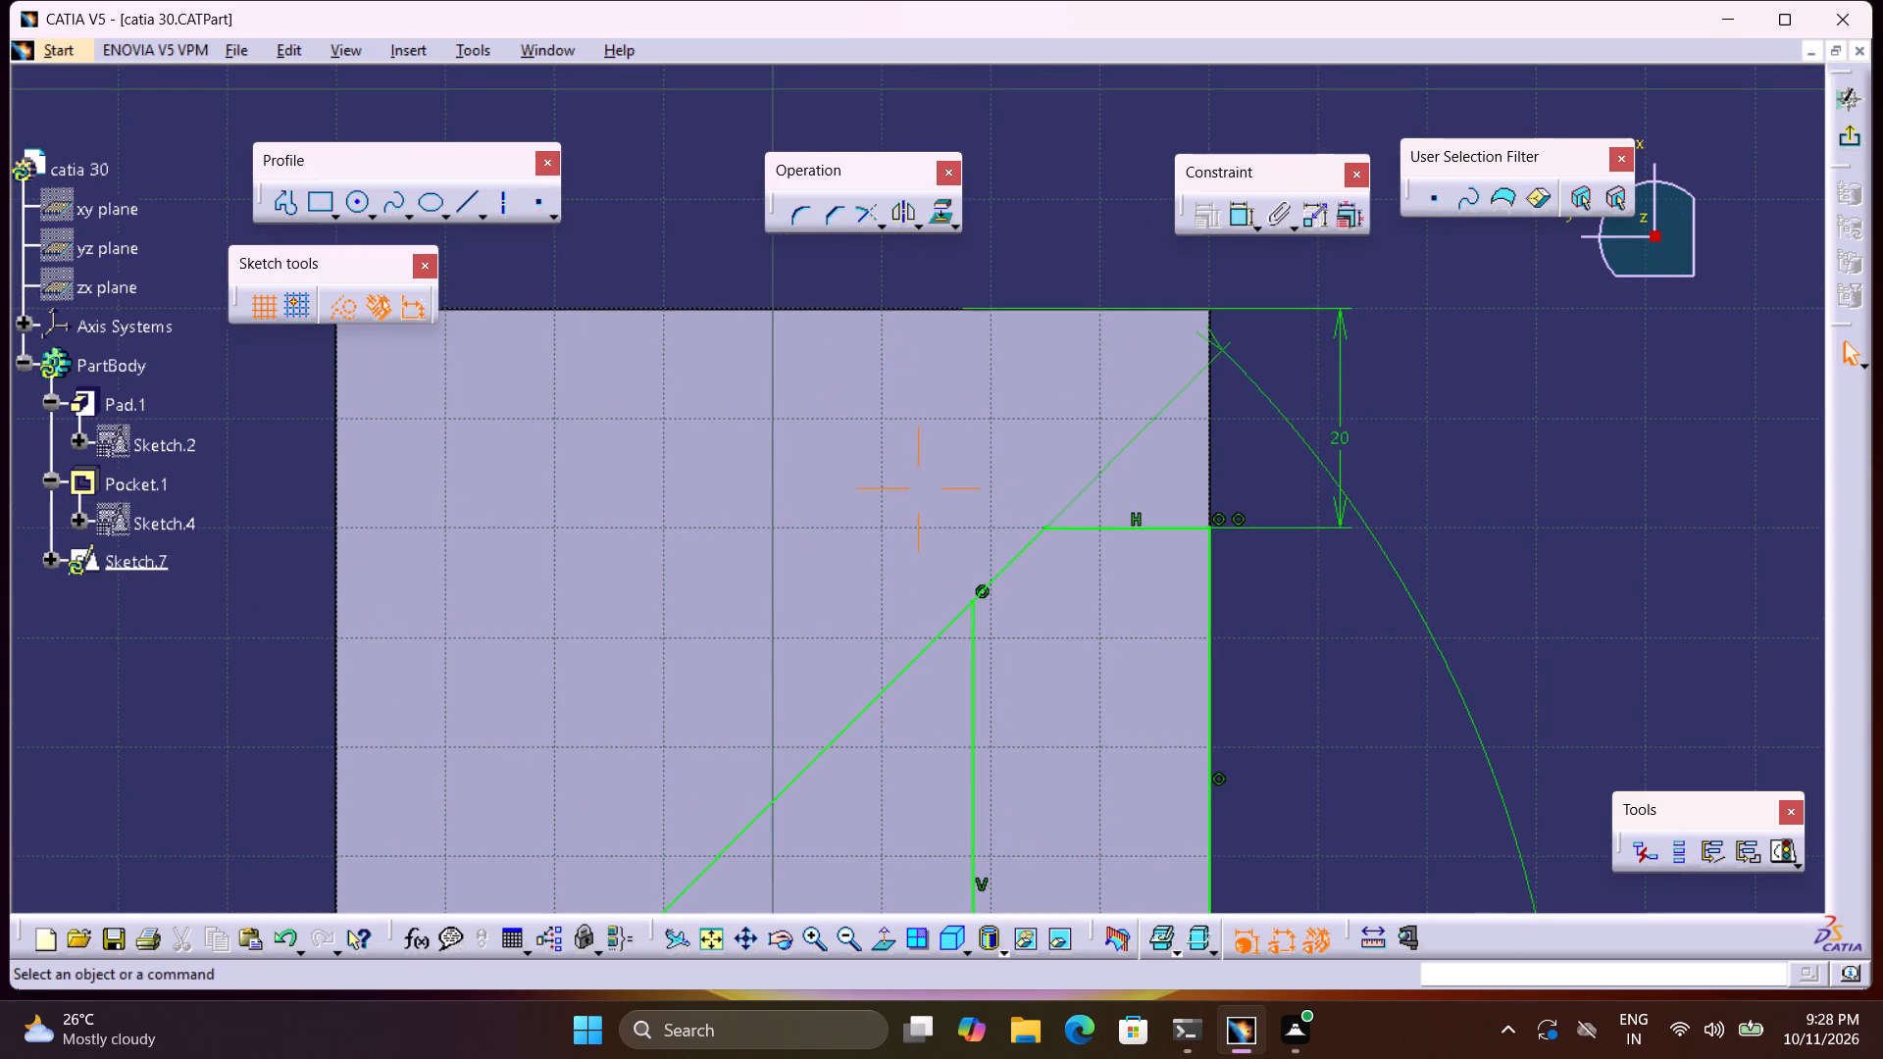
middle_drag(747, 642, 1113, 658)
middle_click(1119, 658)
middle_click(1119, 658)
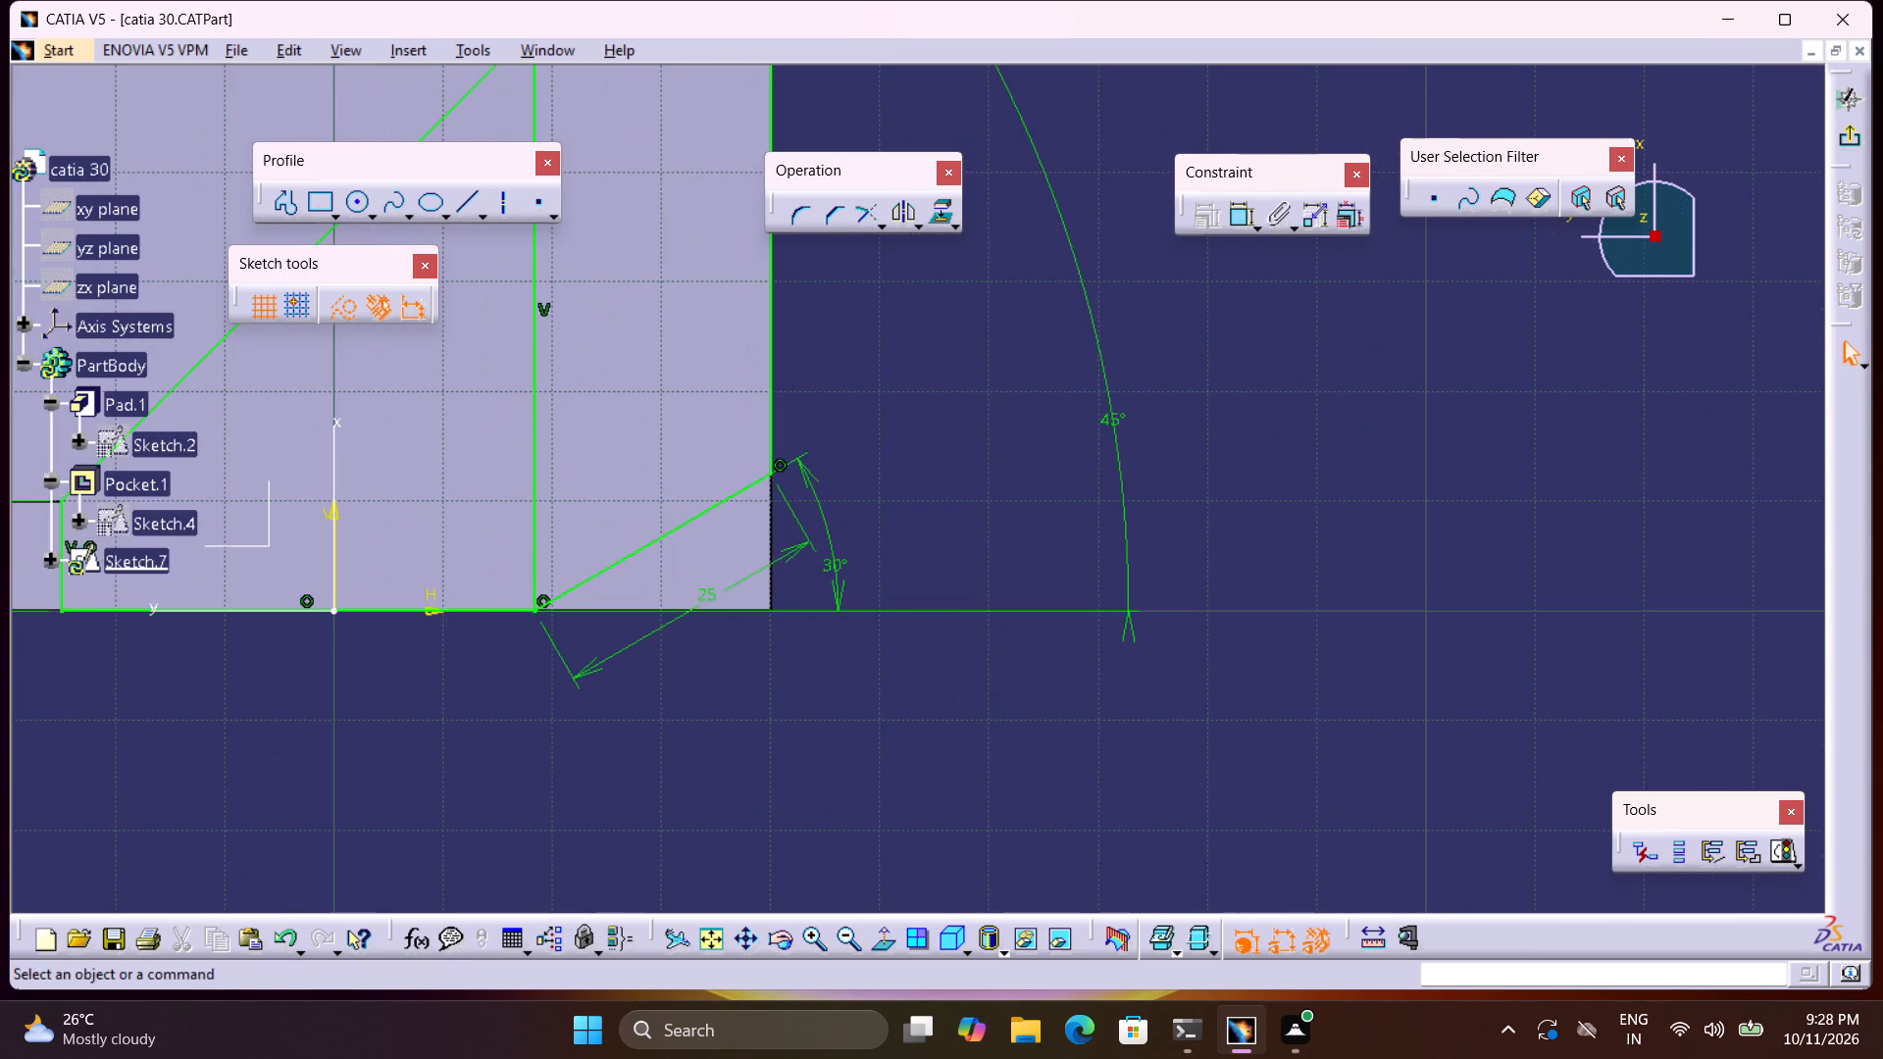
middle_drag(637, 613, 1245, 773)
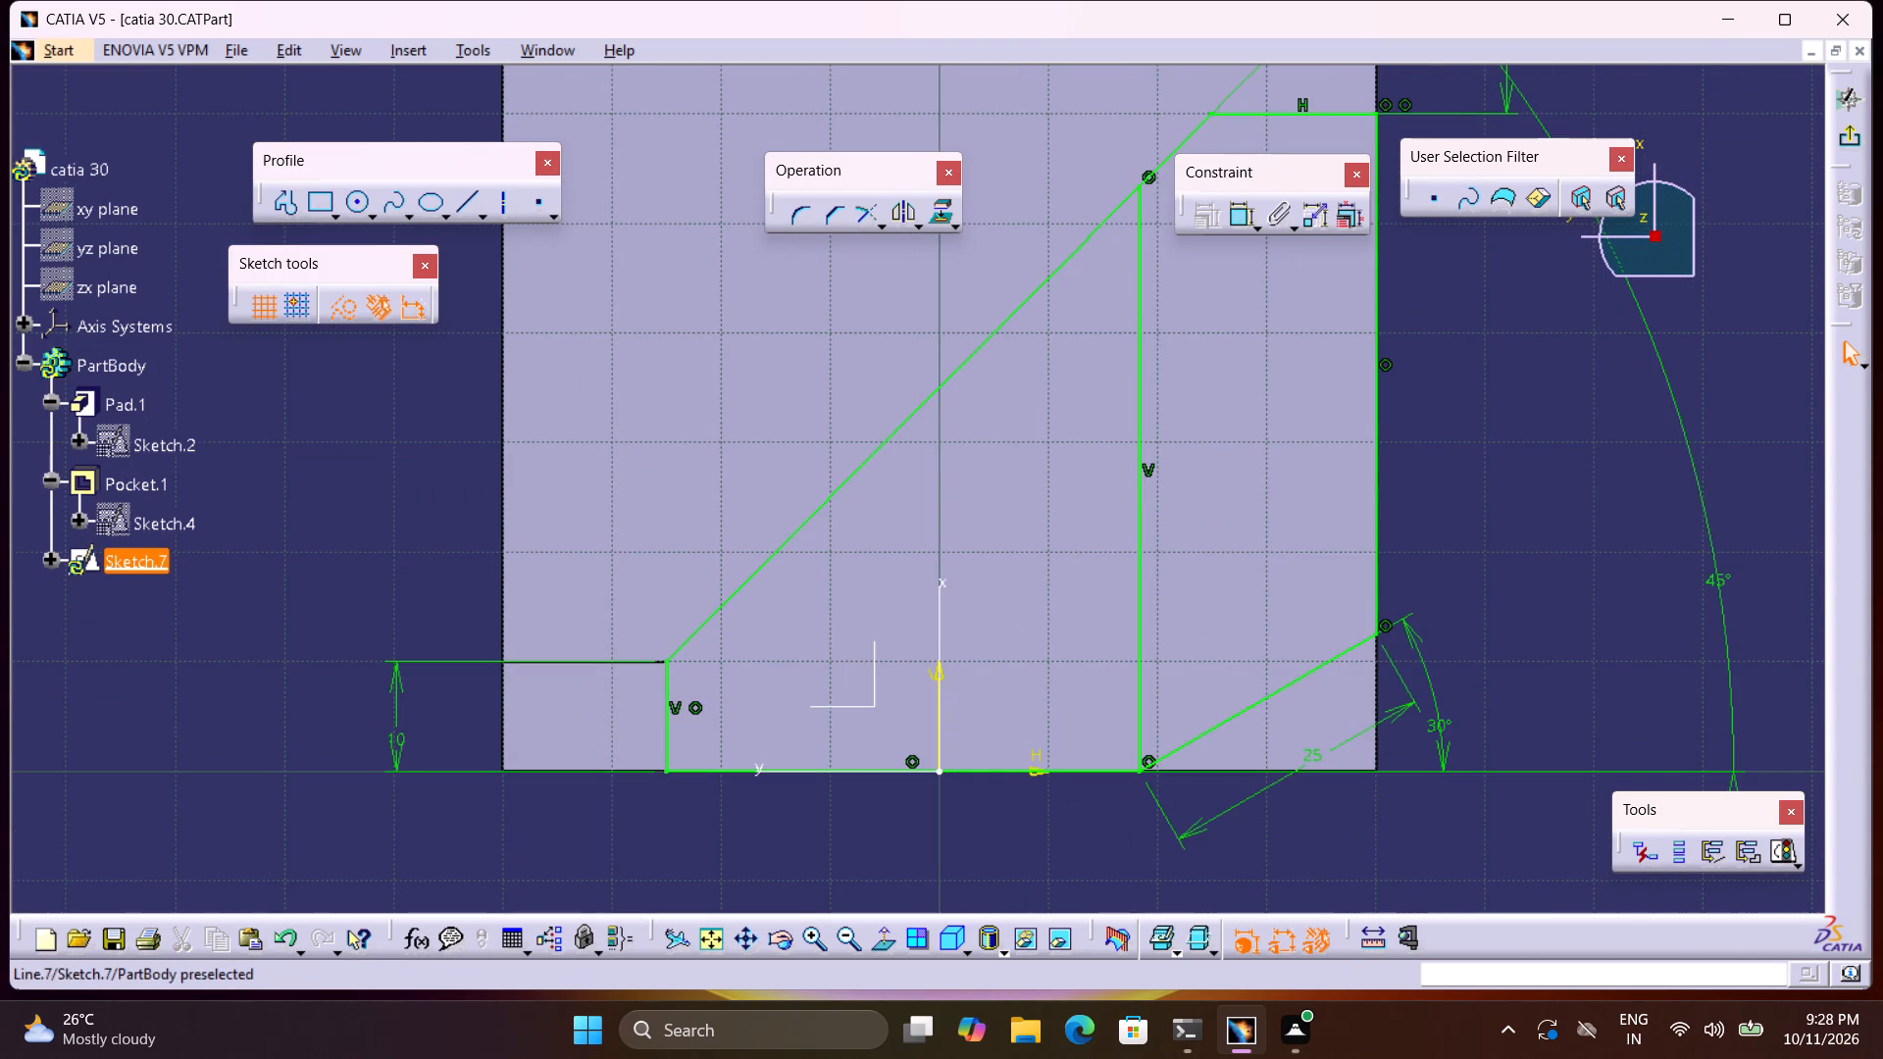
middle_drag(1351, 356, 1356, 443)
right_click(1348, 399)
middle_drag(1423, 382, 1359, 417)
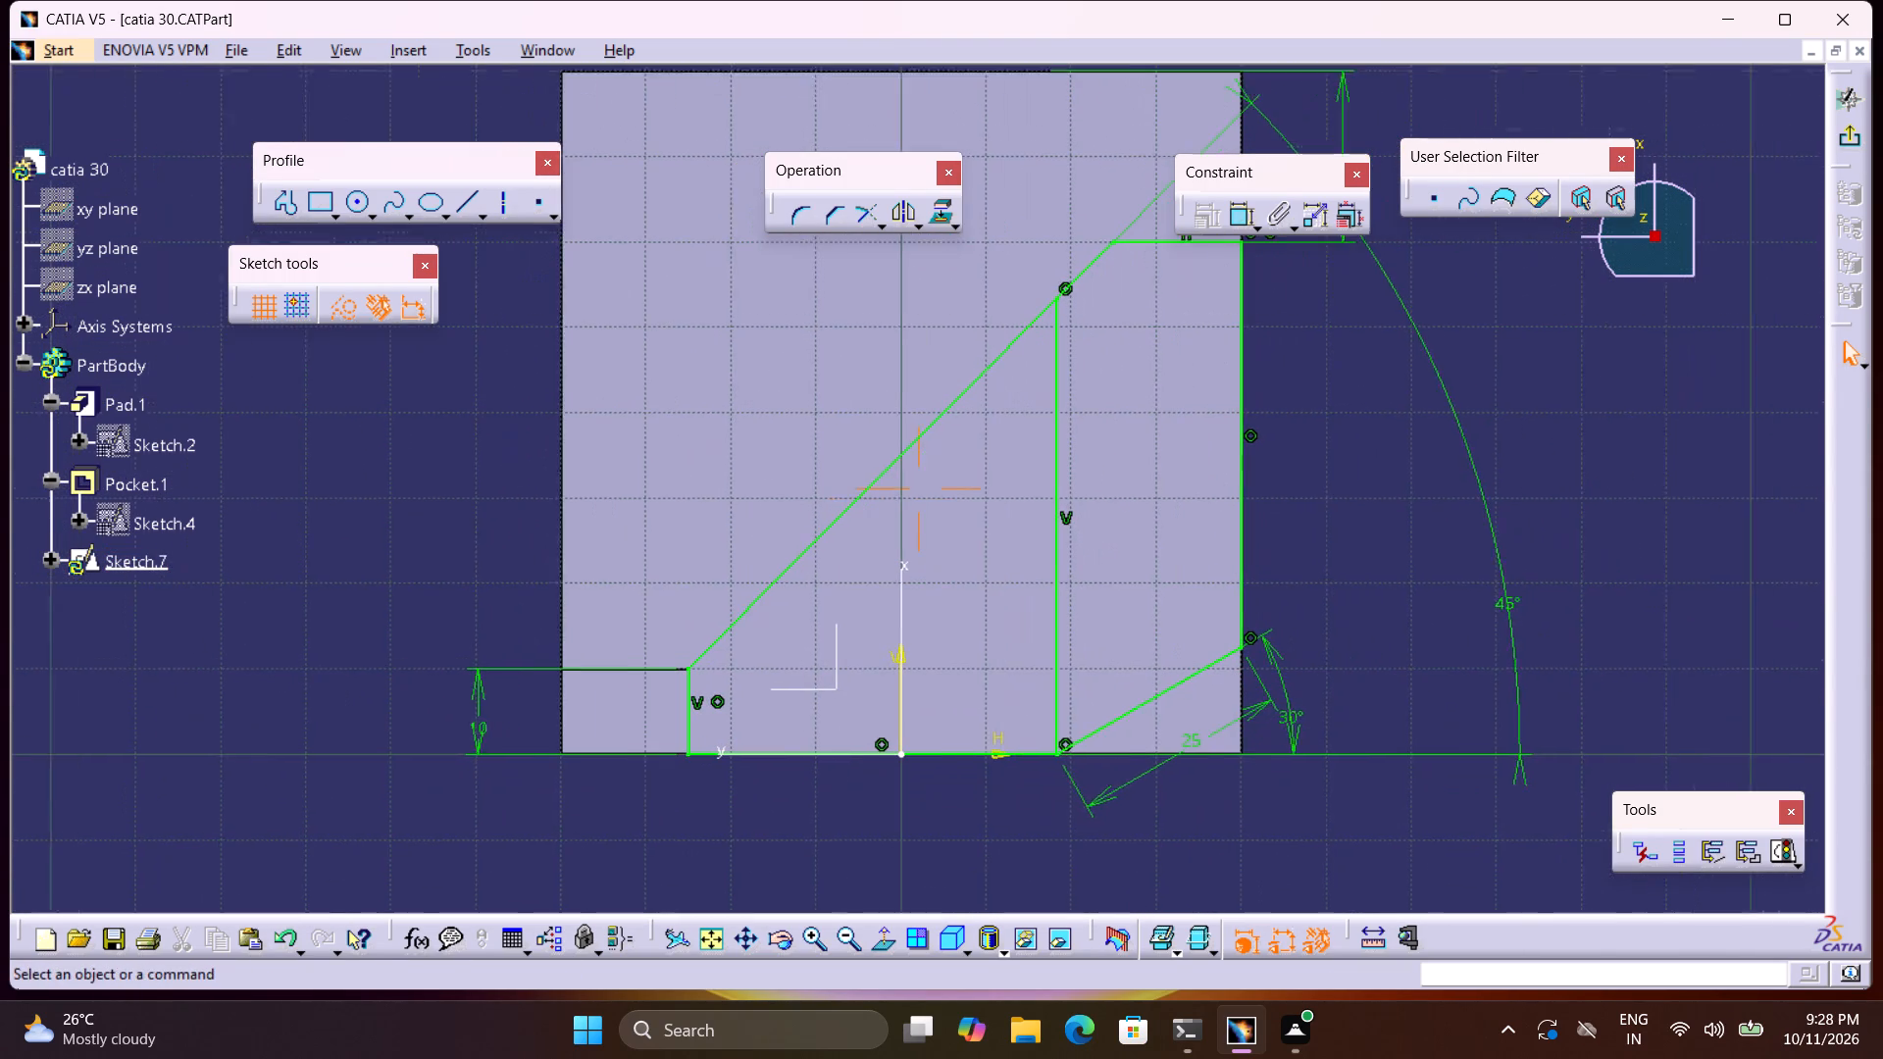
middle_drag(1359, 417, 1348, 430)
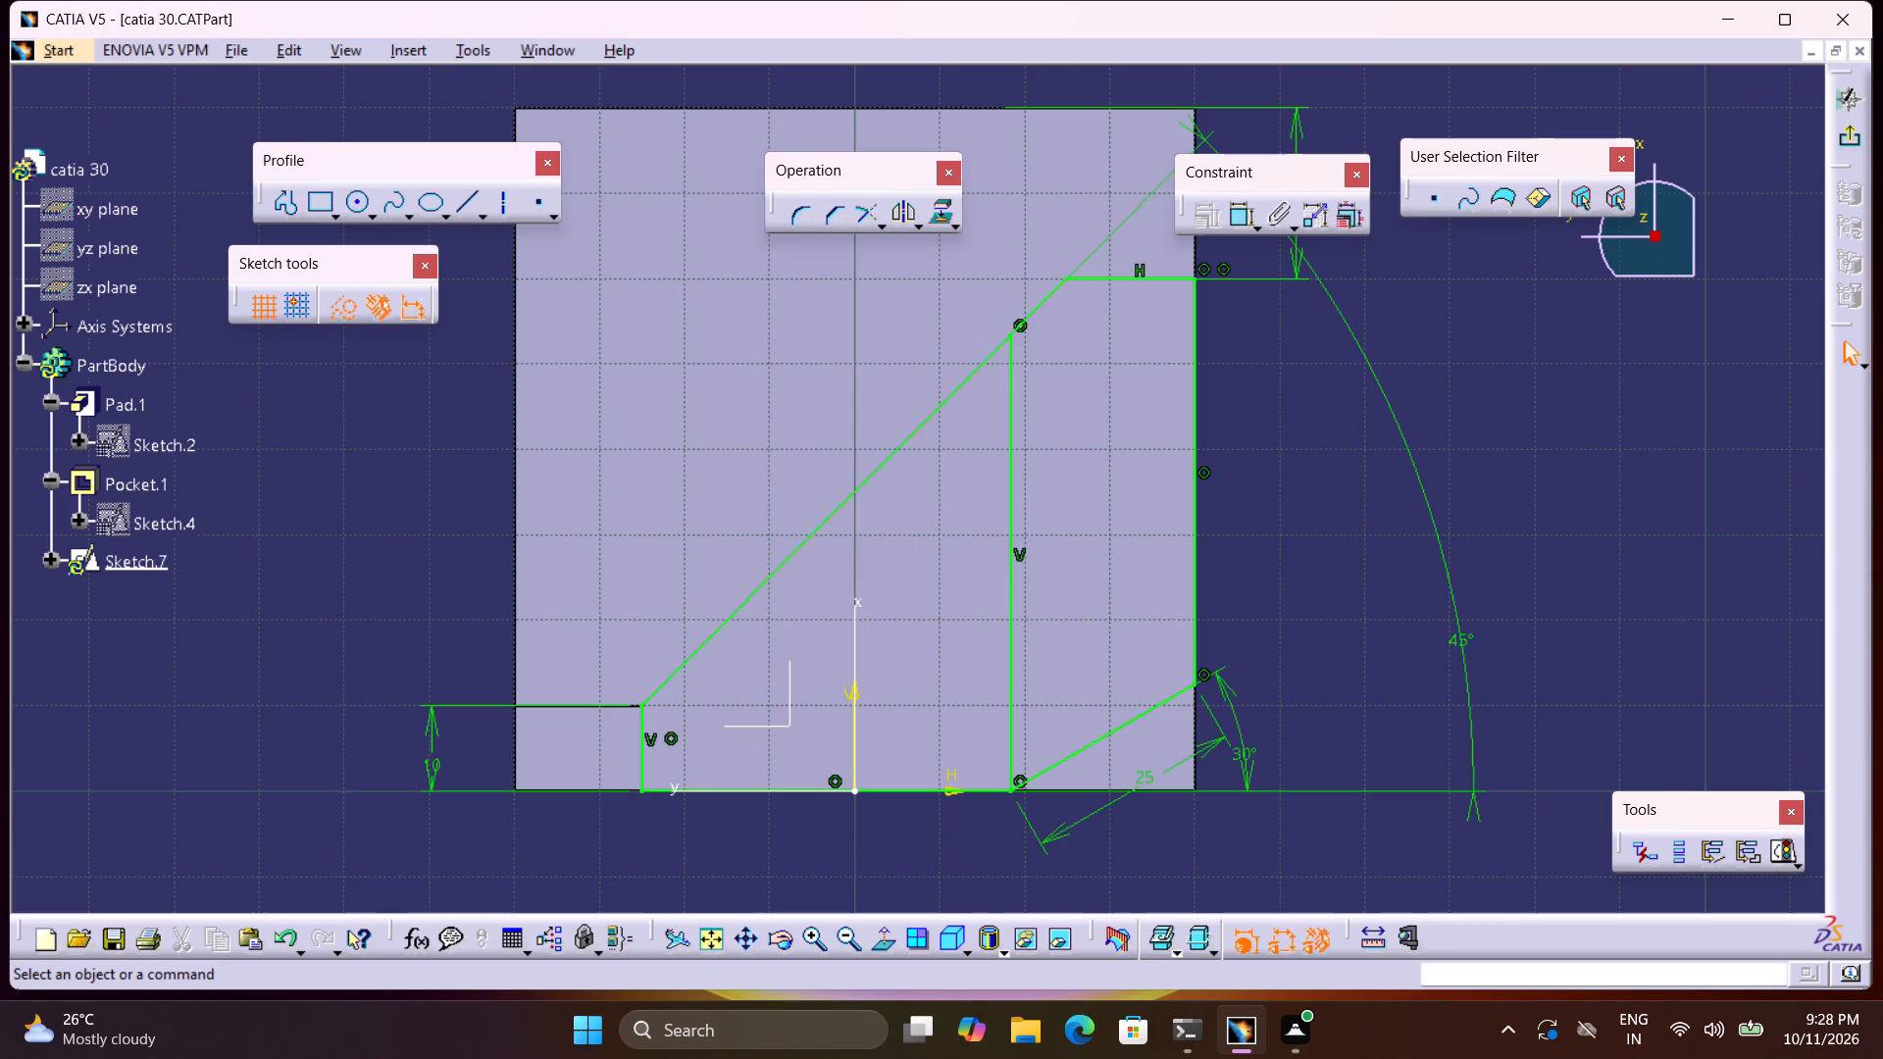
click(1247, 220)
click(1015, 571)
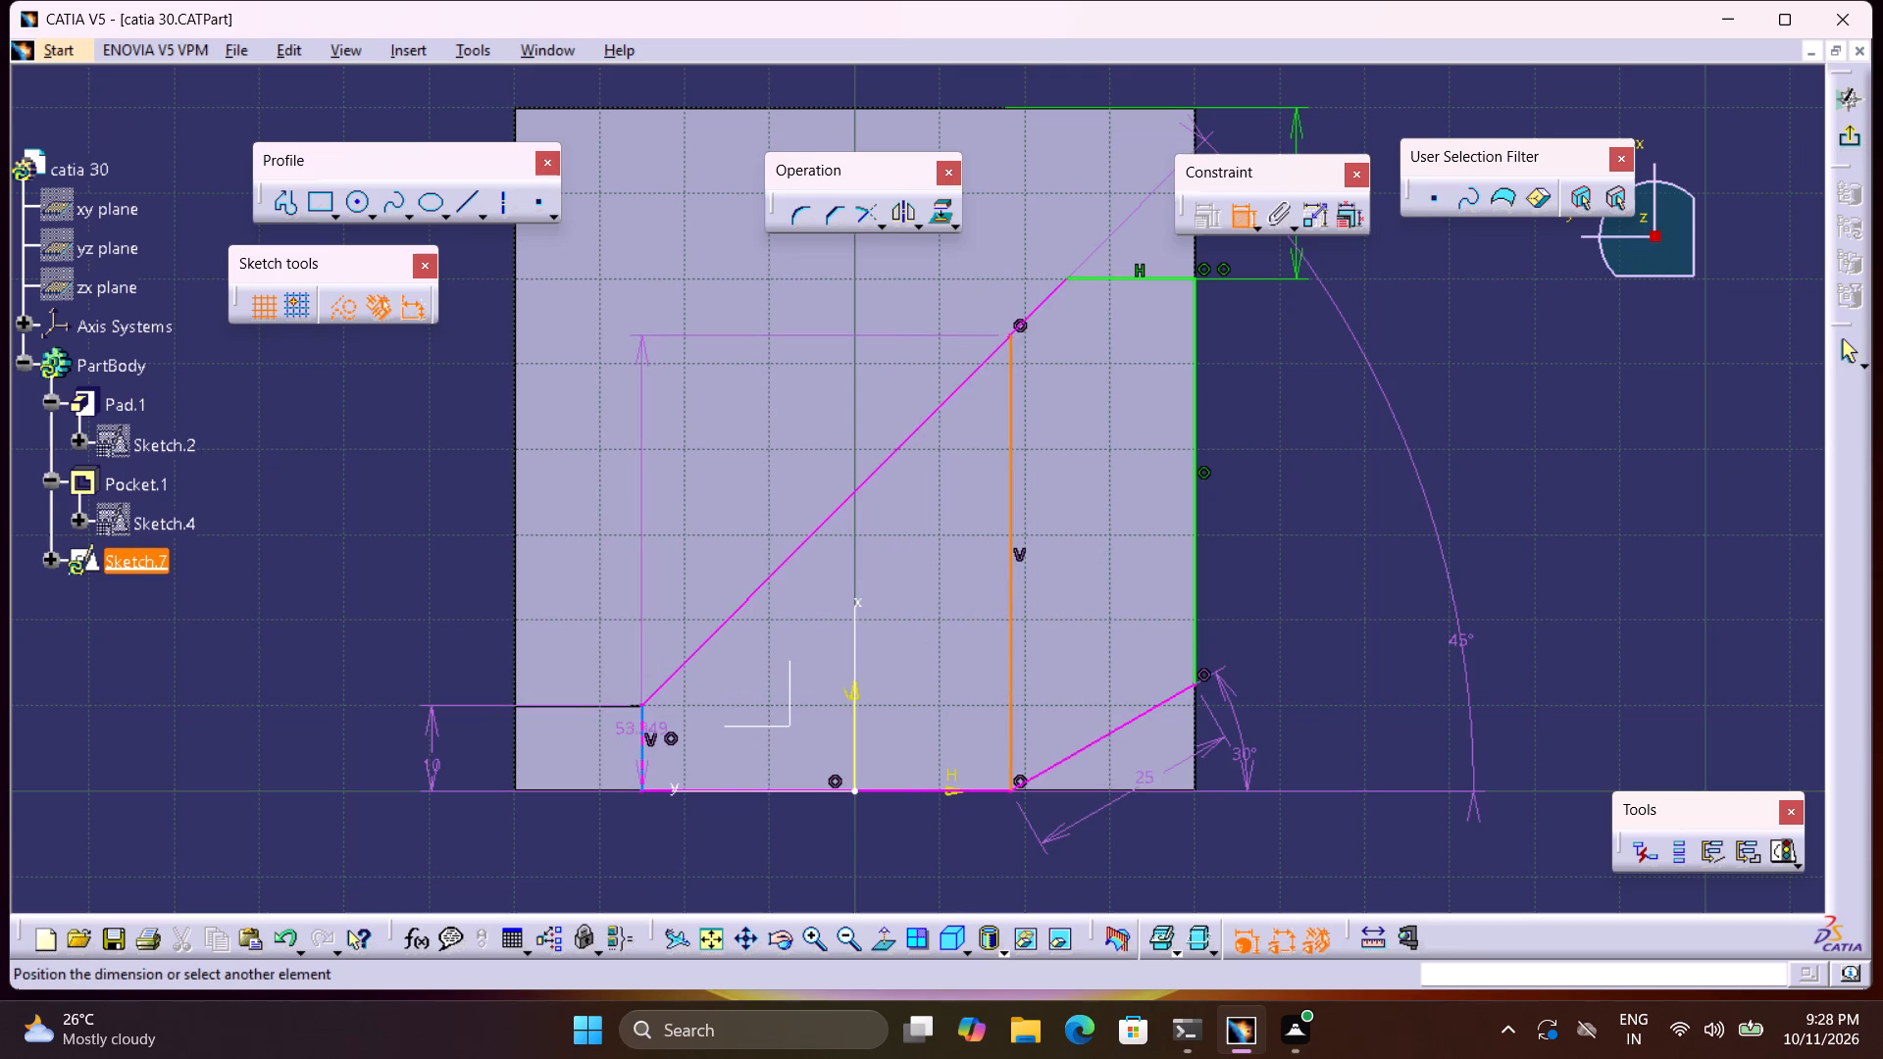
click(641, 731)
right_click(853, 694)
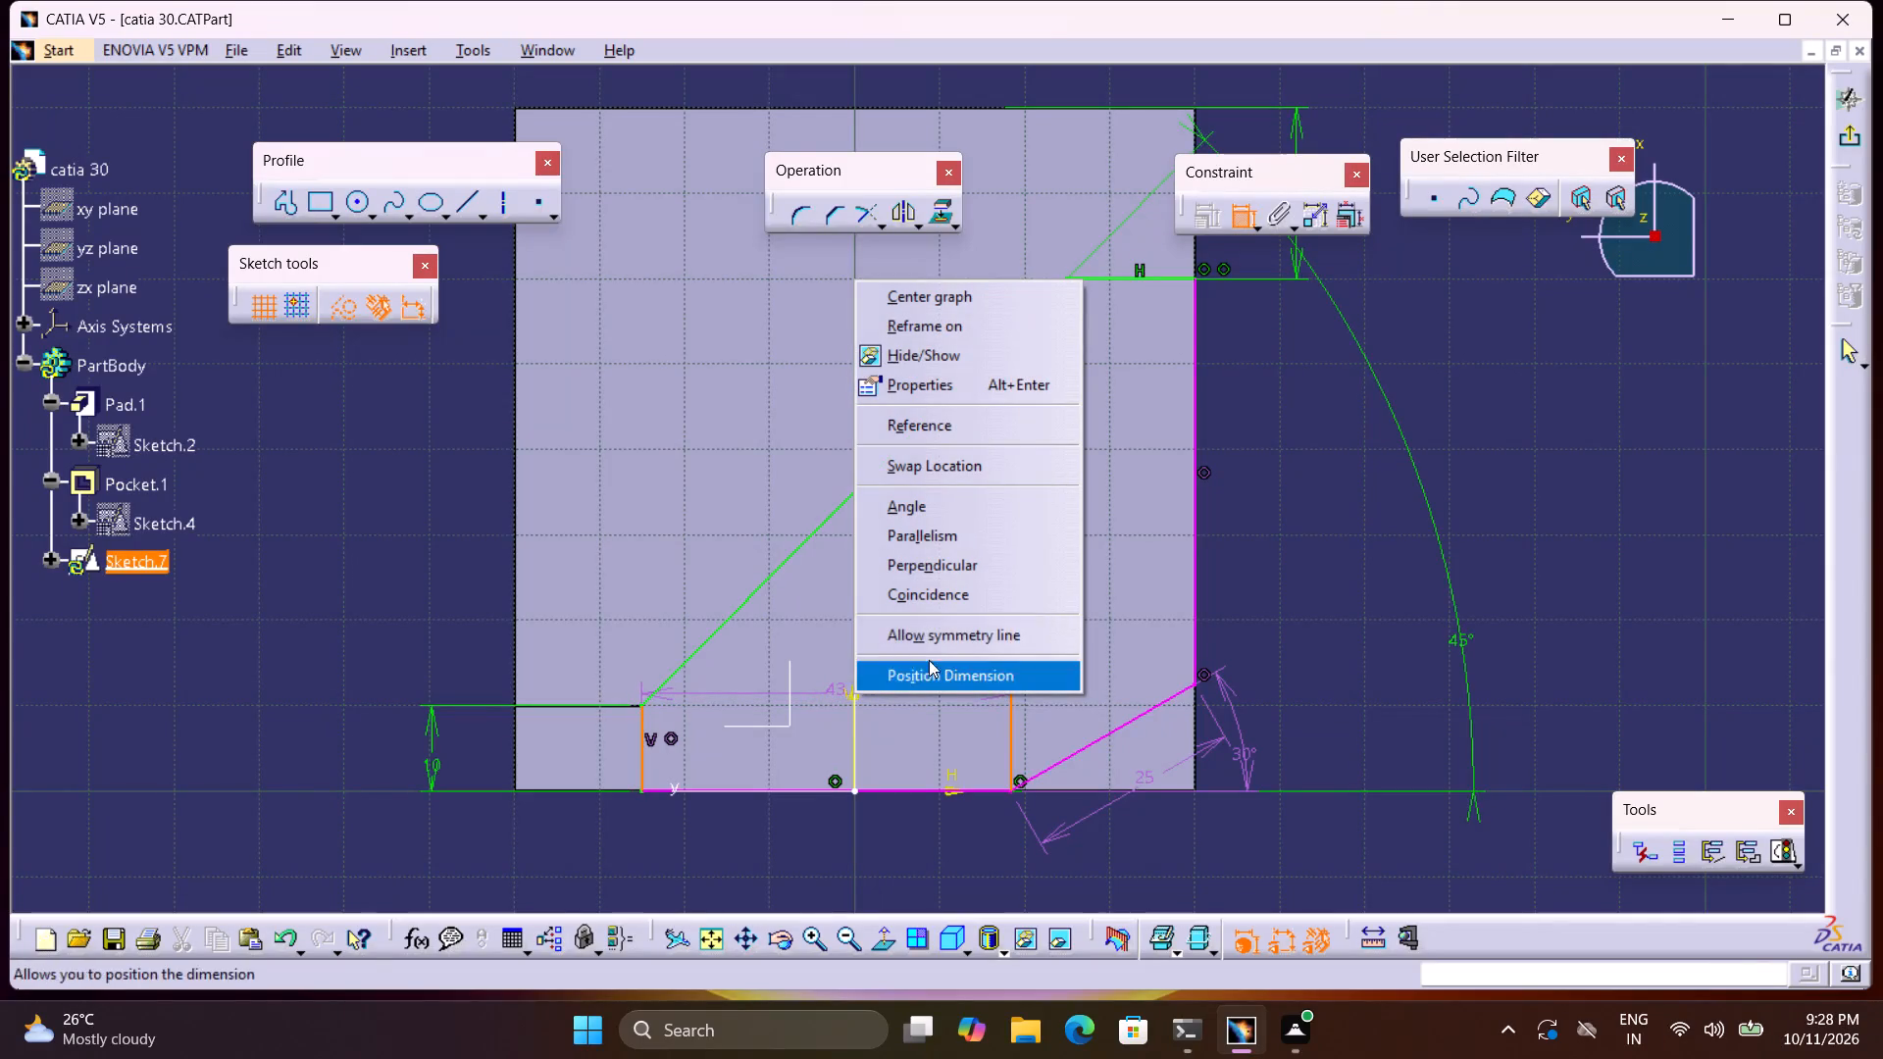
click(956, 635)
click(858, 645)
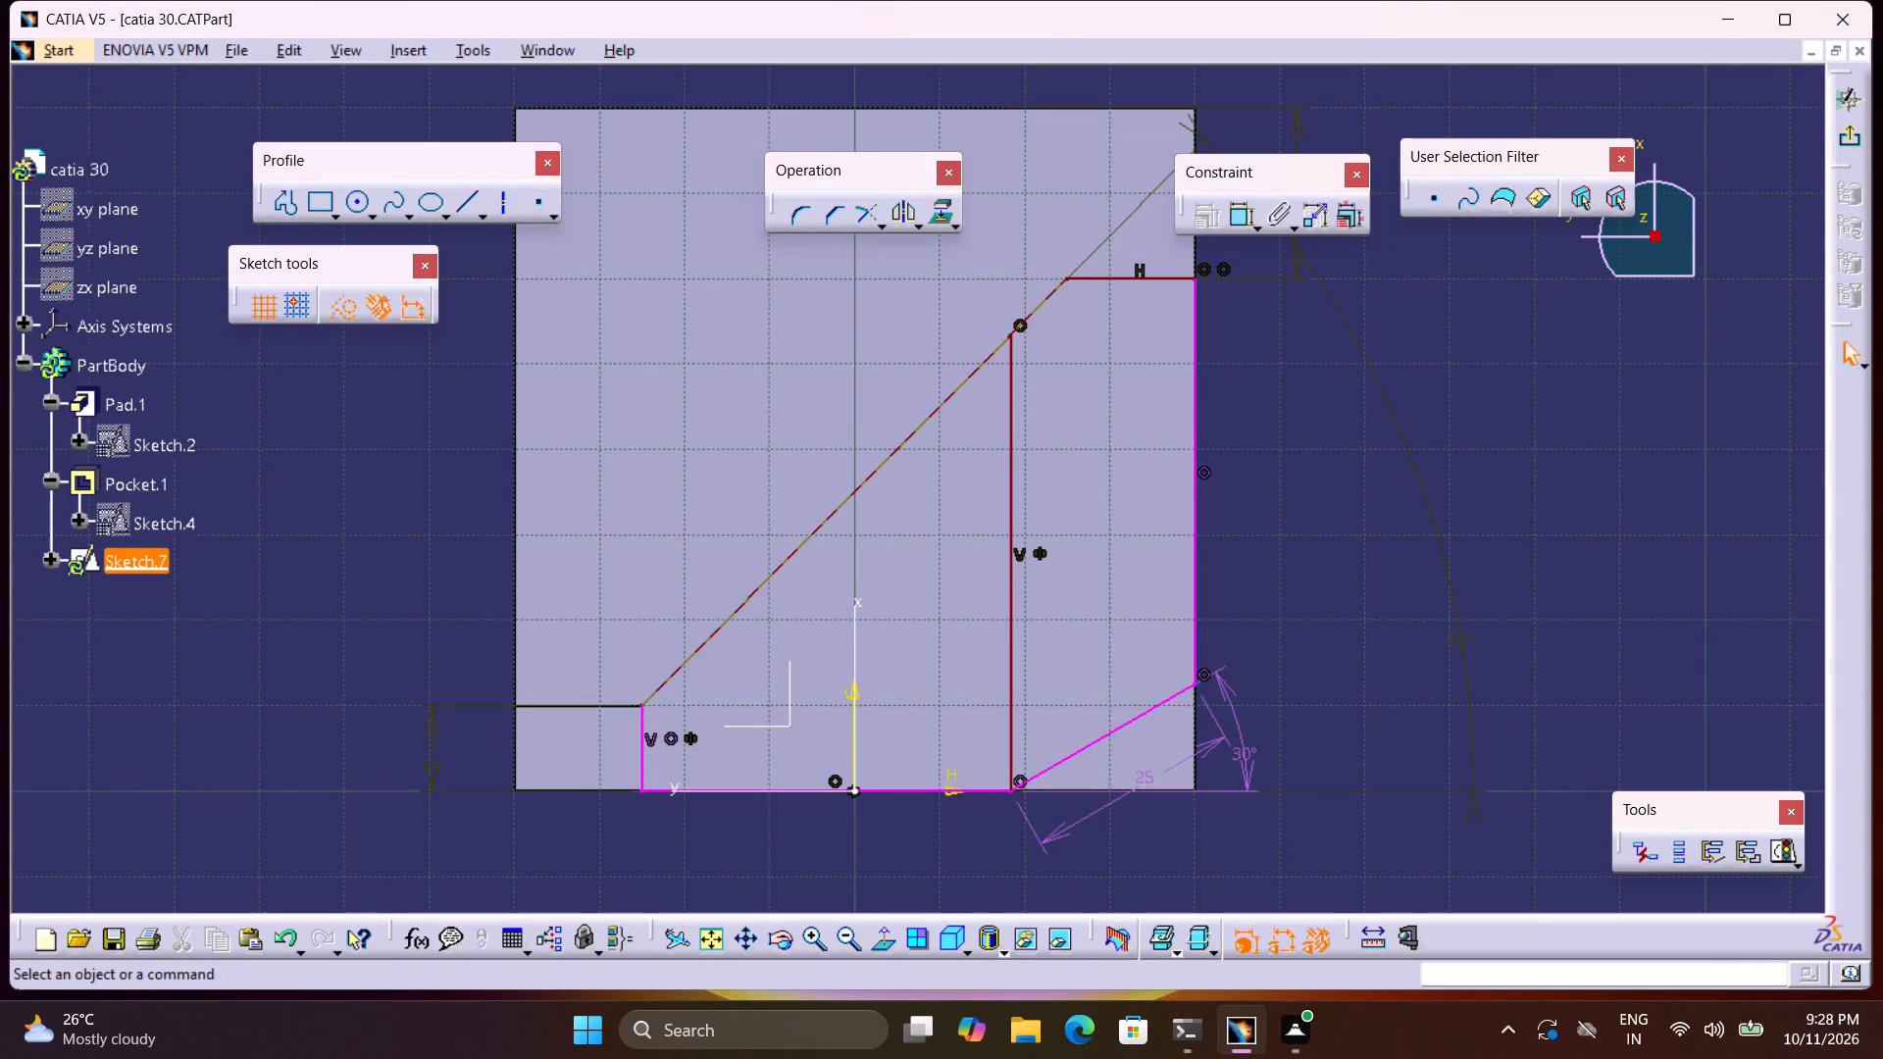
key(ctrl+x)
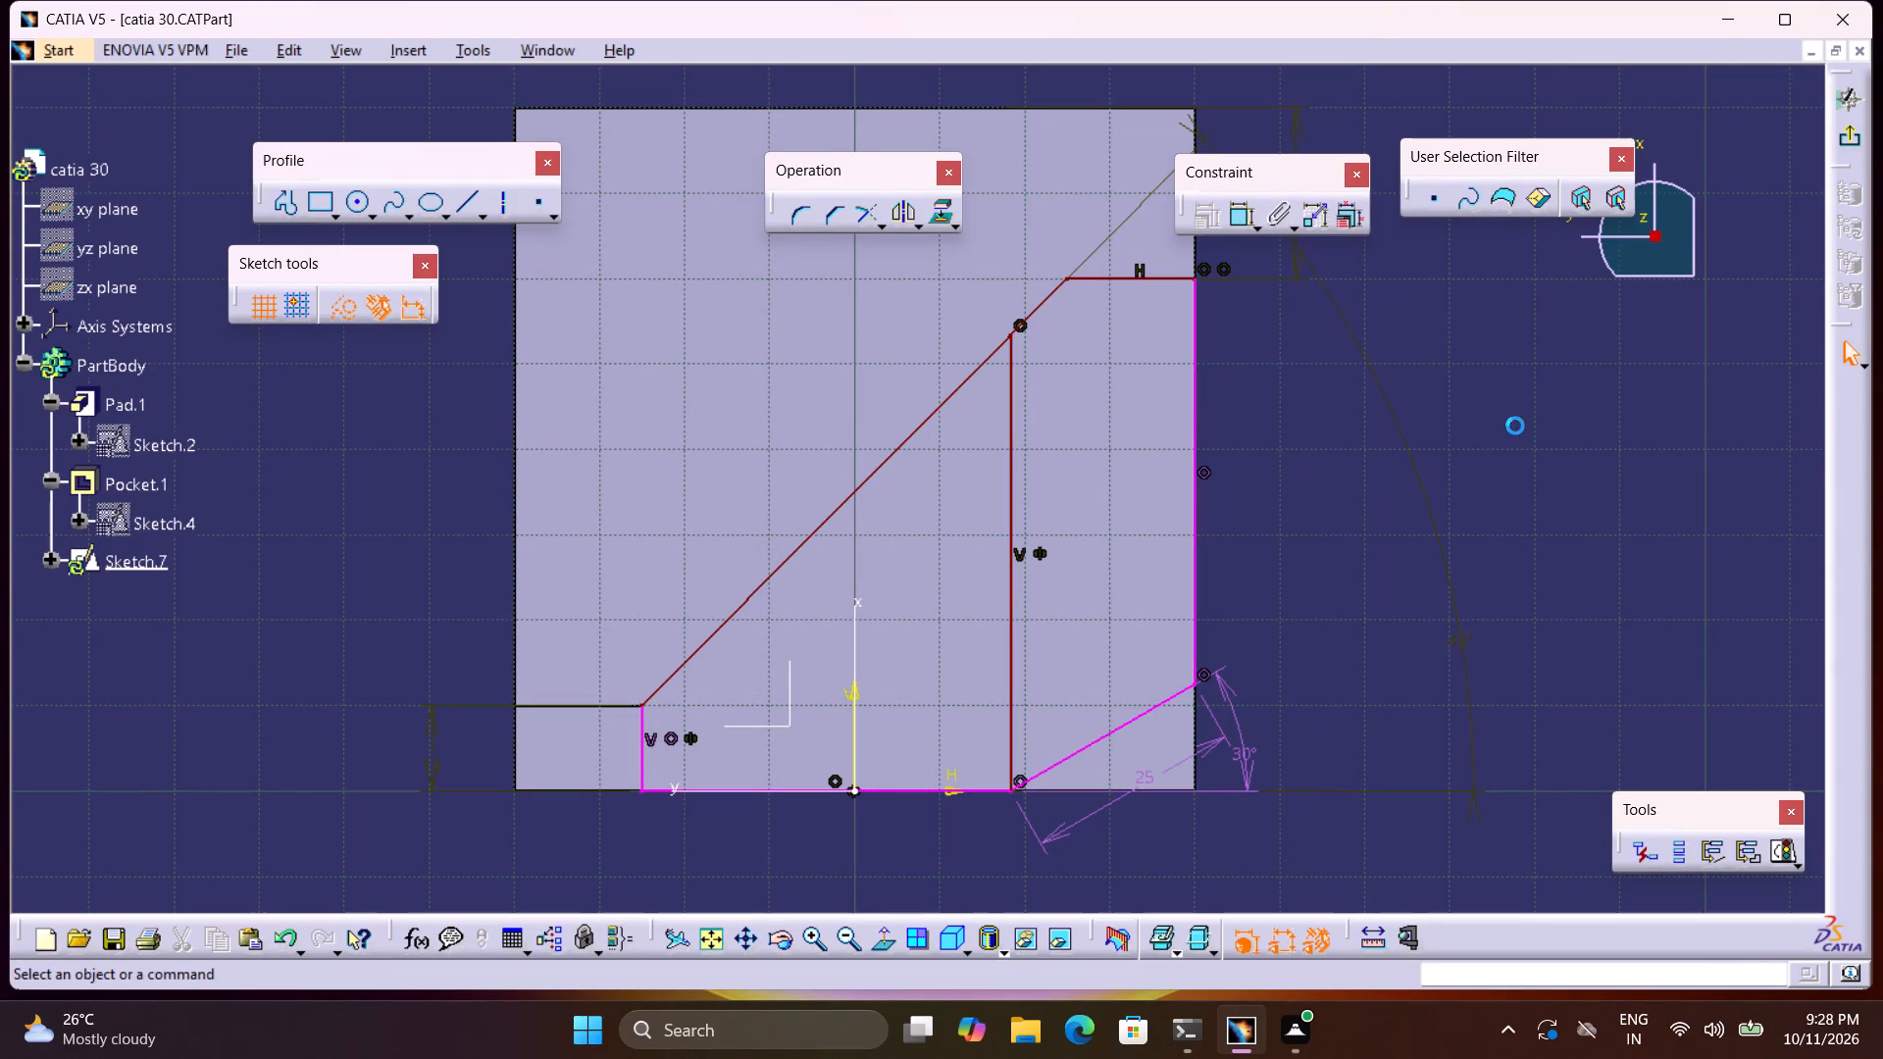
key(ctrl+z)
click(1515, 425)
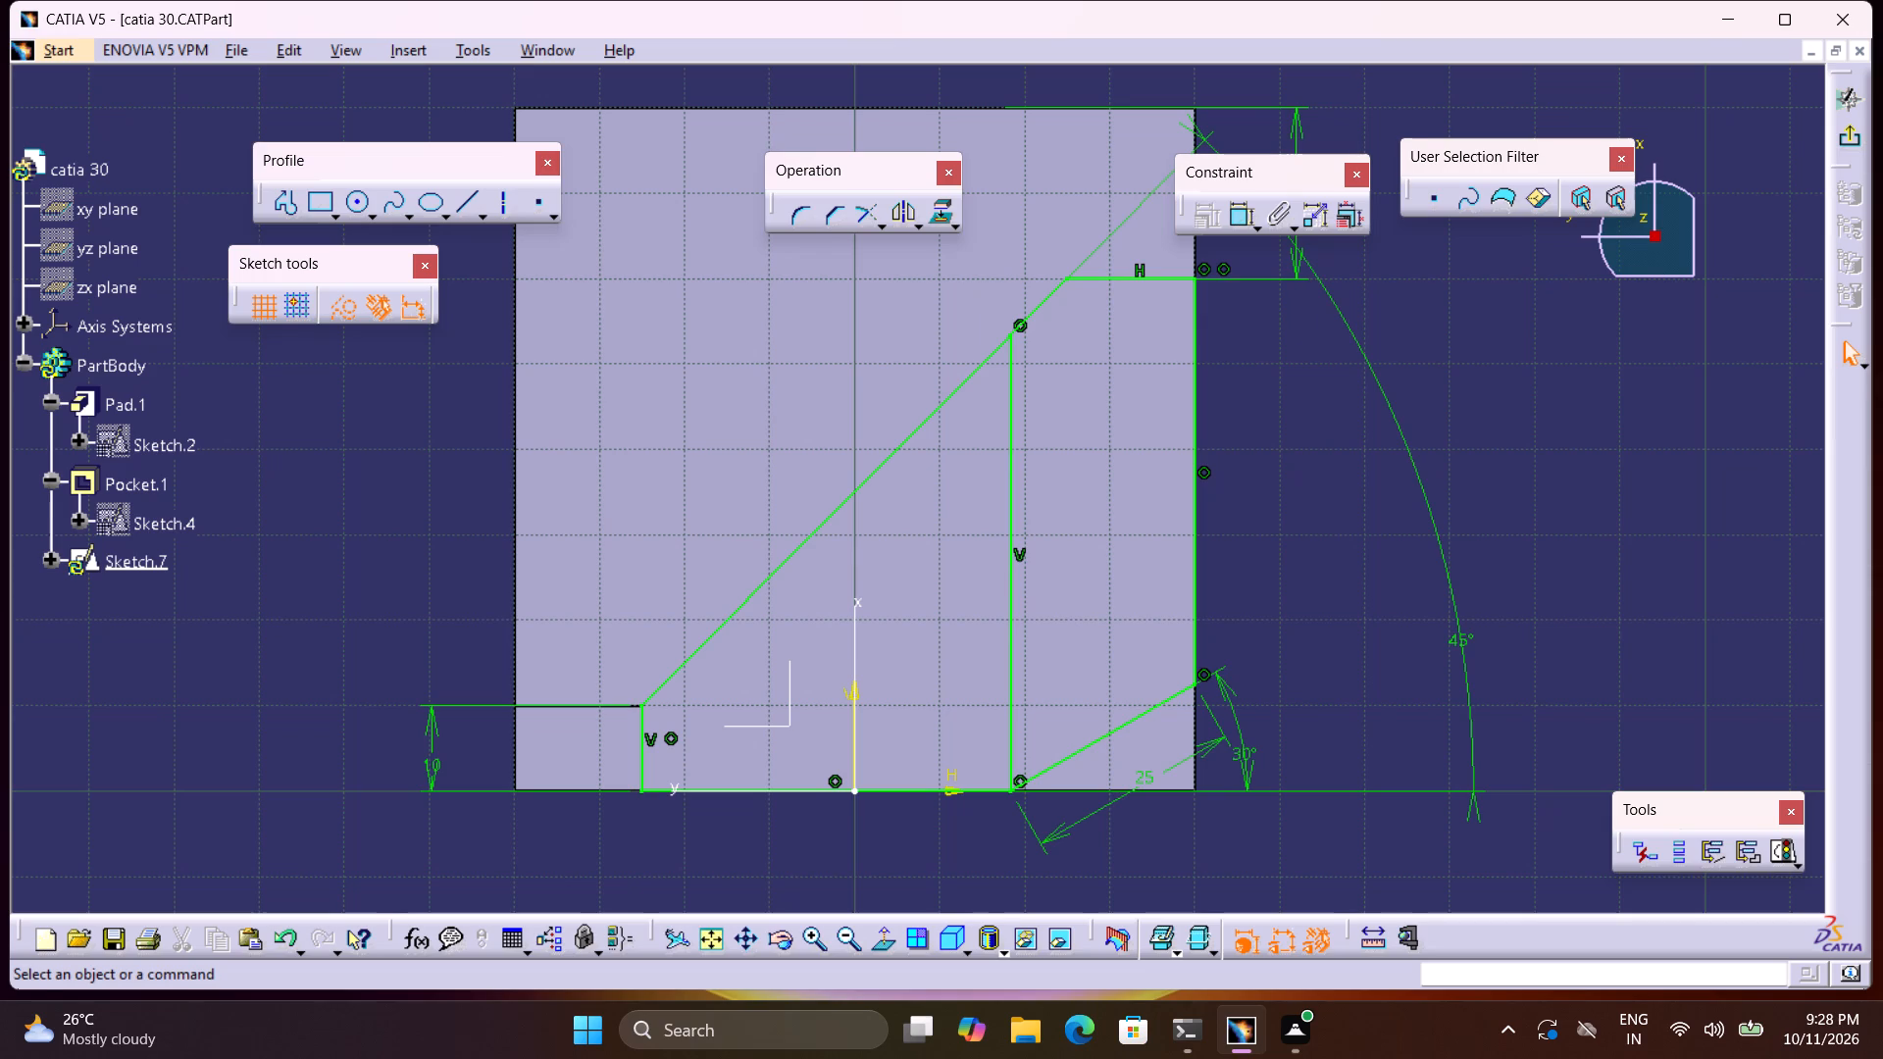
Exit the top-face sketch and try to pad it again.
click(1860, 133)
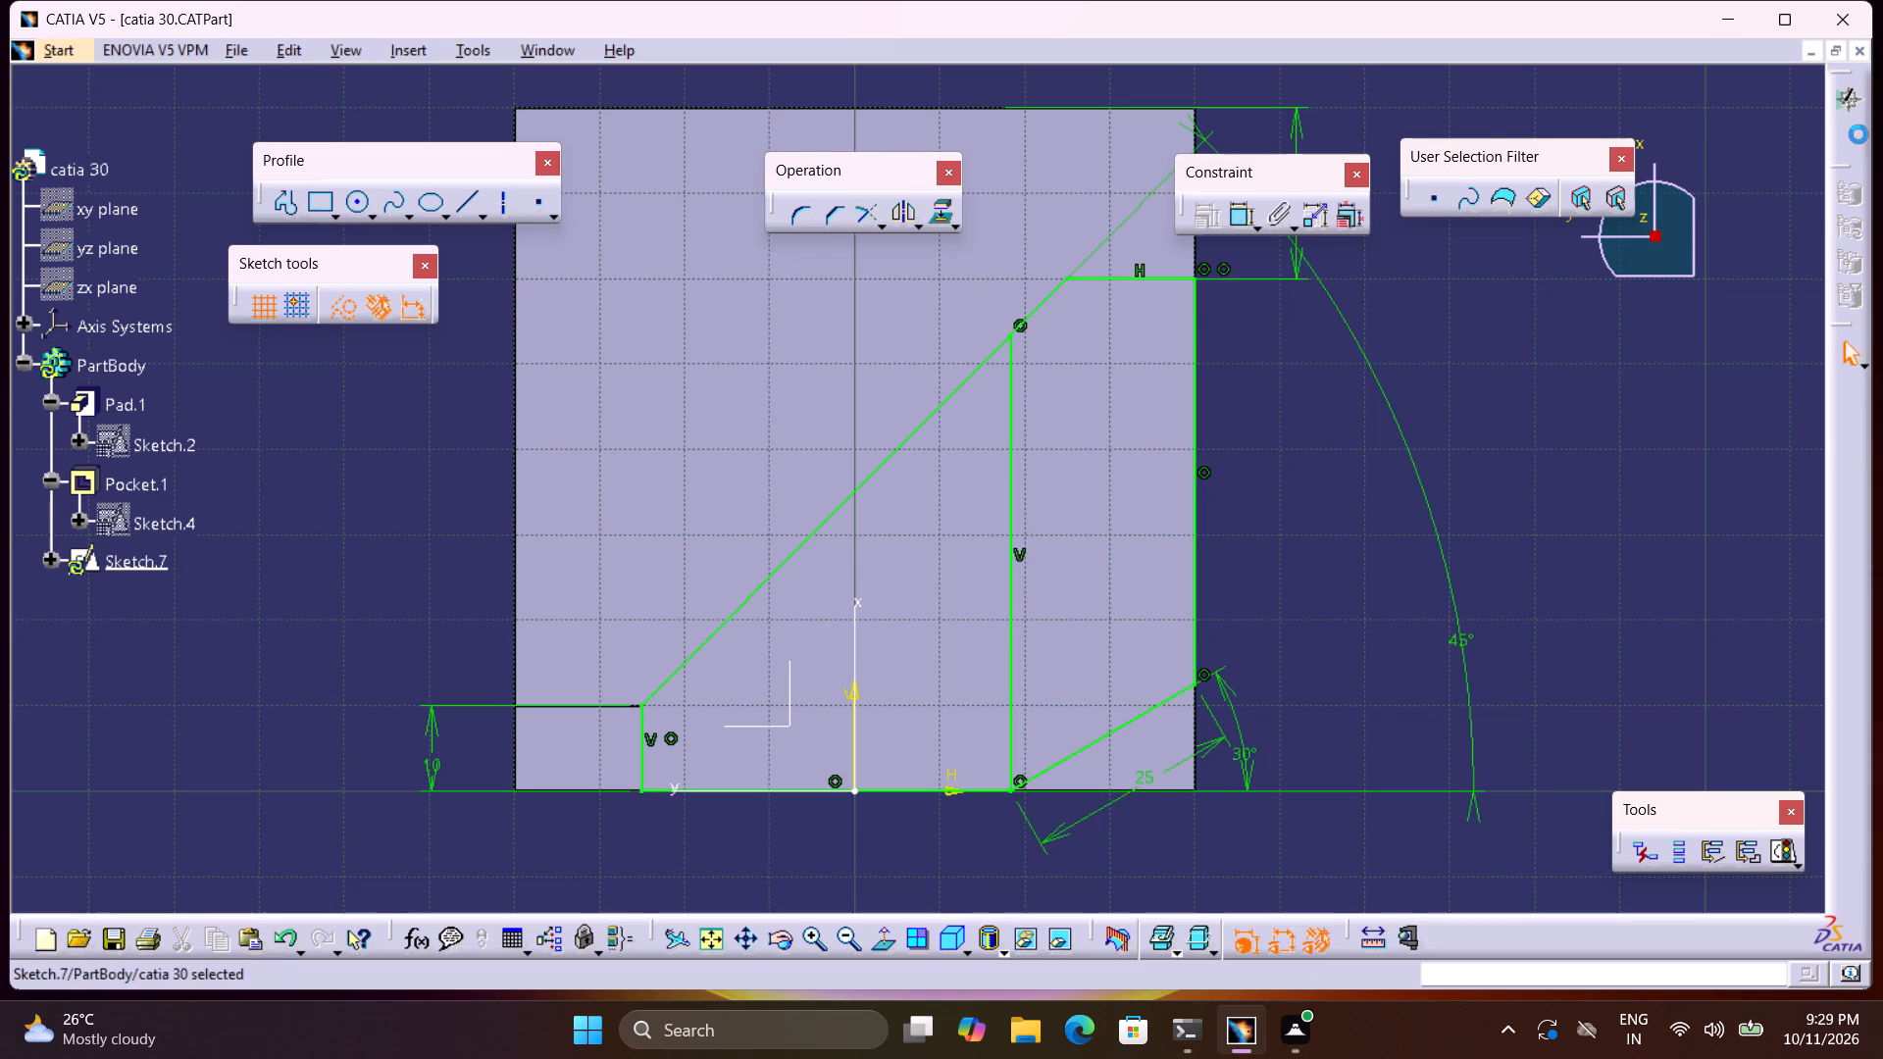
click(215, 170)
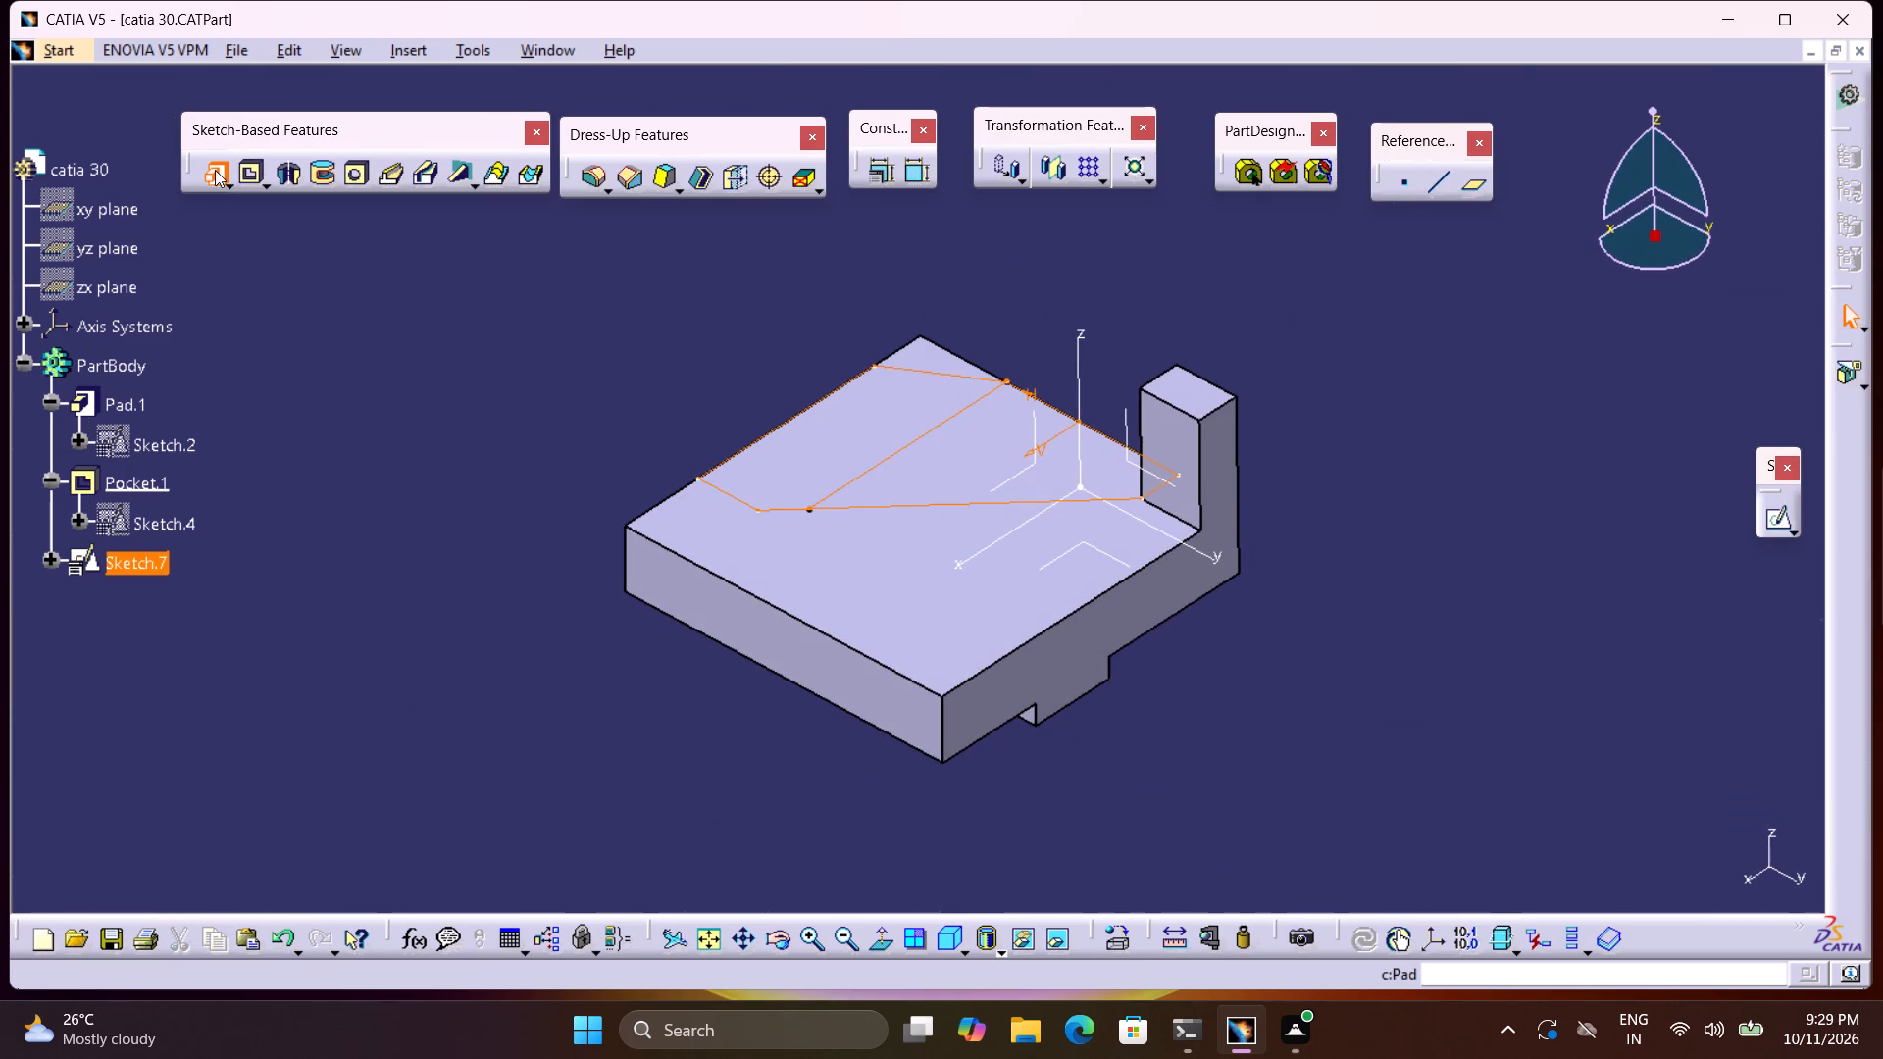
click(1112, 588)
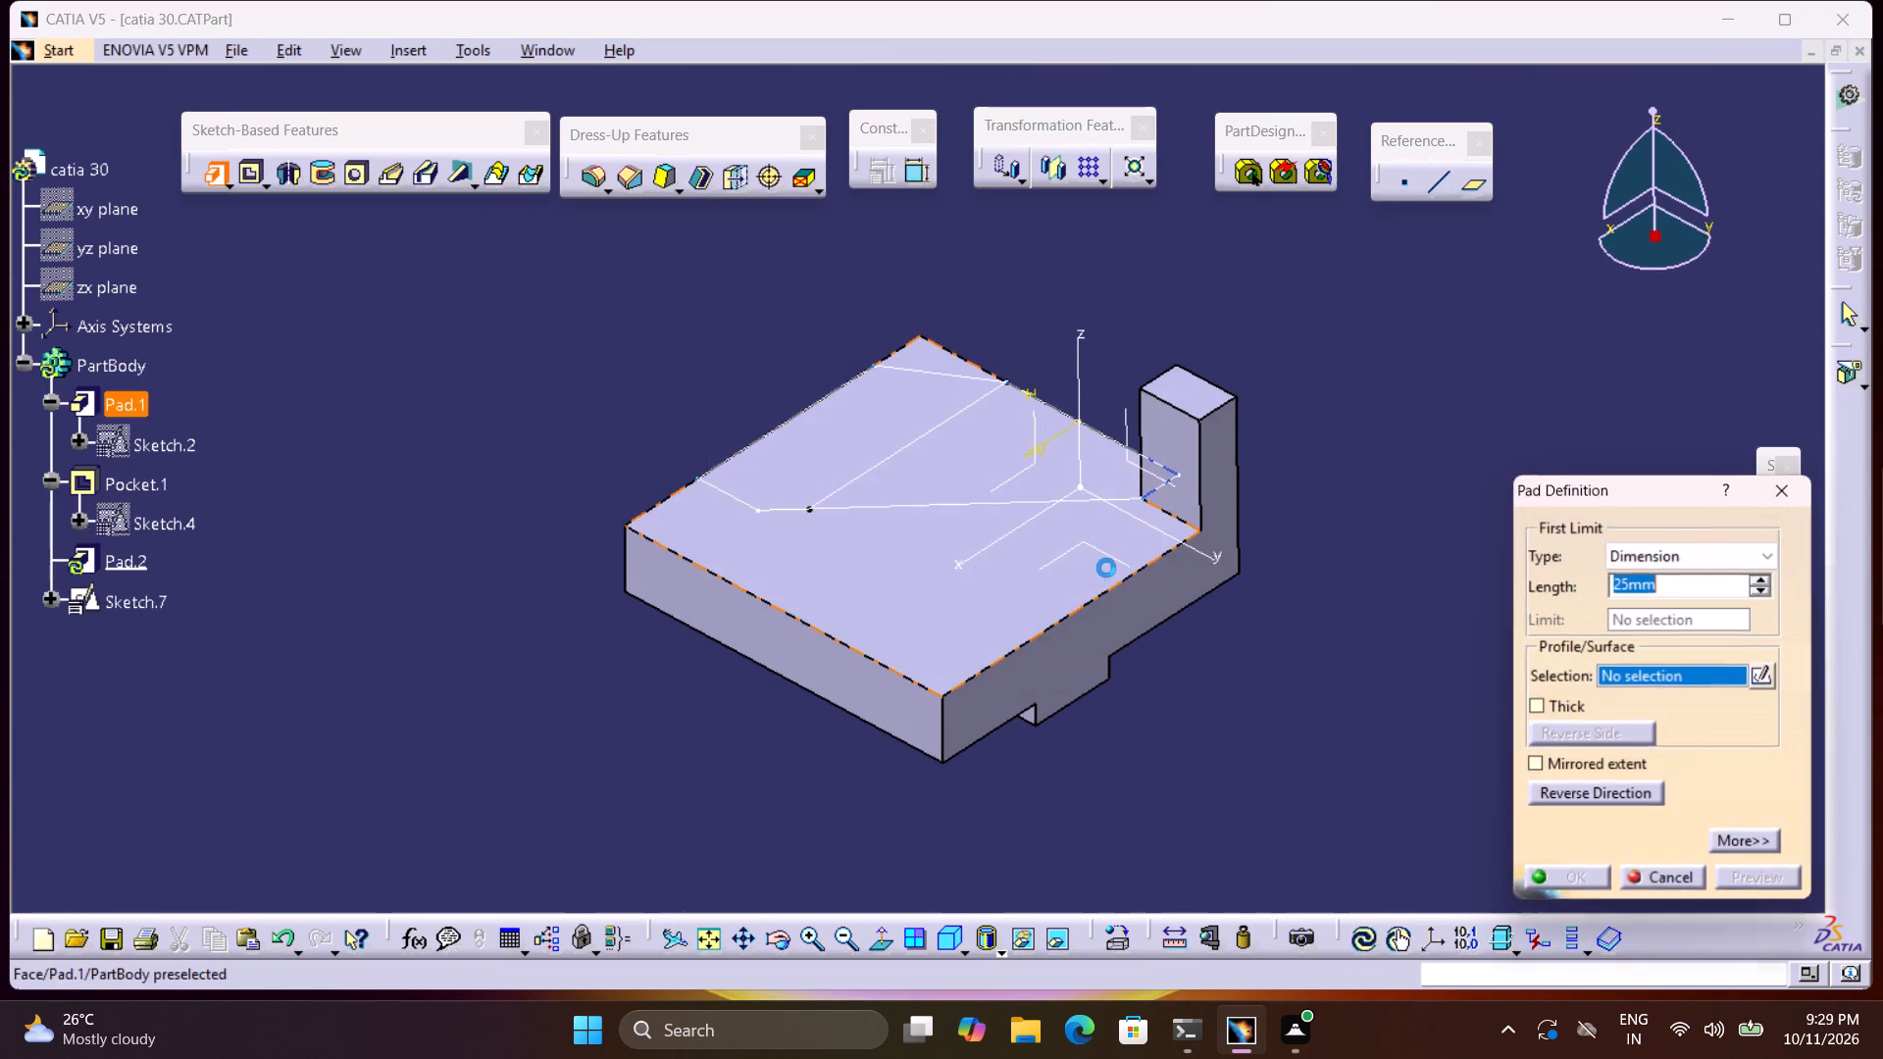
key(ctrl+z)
Reopen the top-face sketch and delete the 30° inclined line and the long vertical line along the face's edge.
double_click(148, 556)
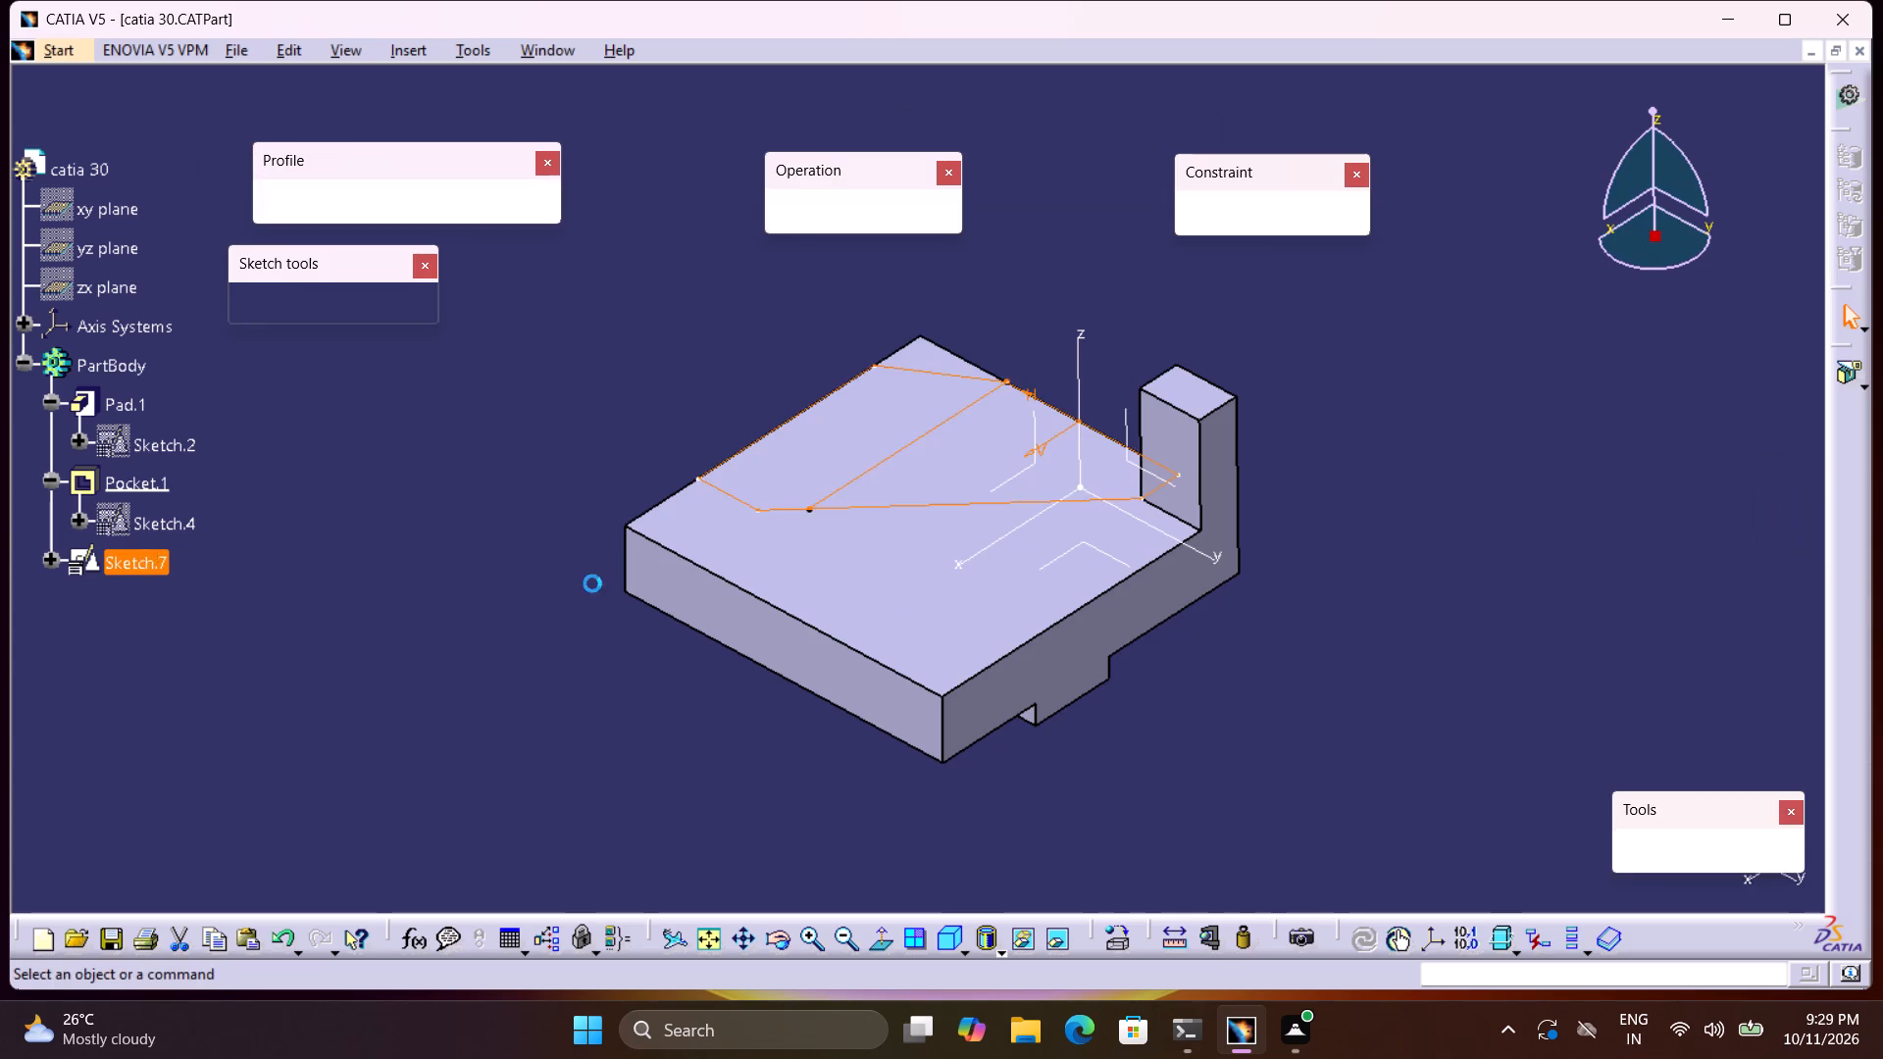
middle_drag(1268, 509, 1233, 444)
right_click(1253, 485)
middle_drag(1222, 419, 1221, 371)
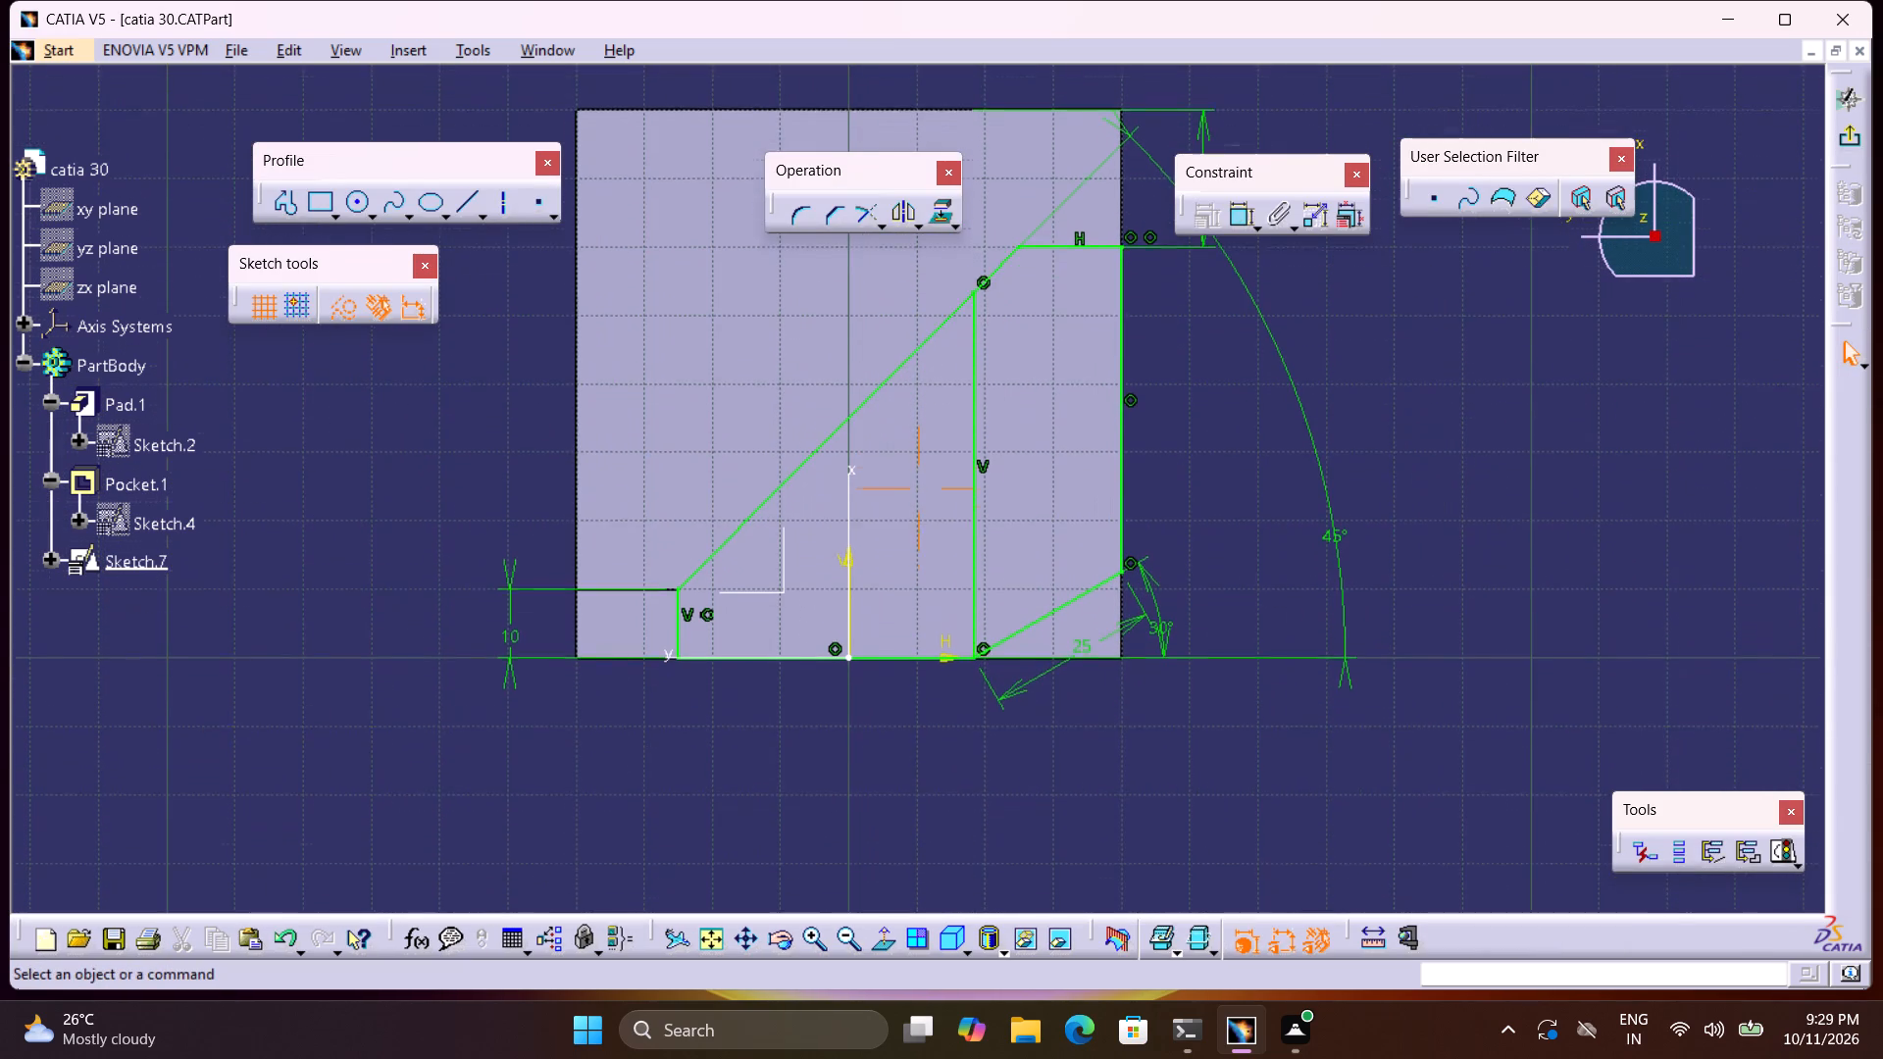
middle_drag(1221, 371, 1220, 349)
middle_drag(1285, 498, 1232, 388)
right_click(1285, 498)
middle_drag(1231, 398, 1231, 412)
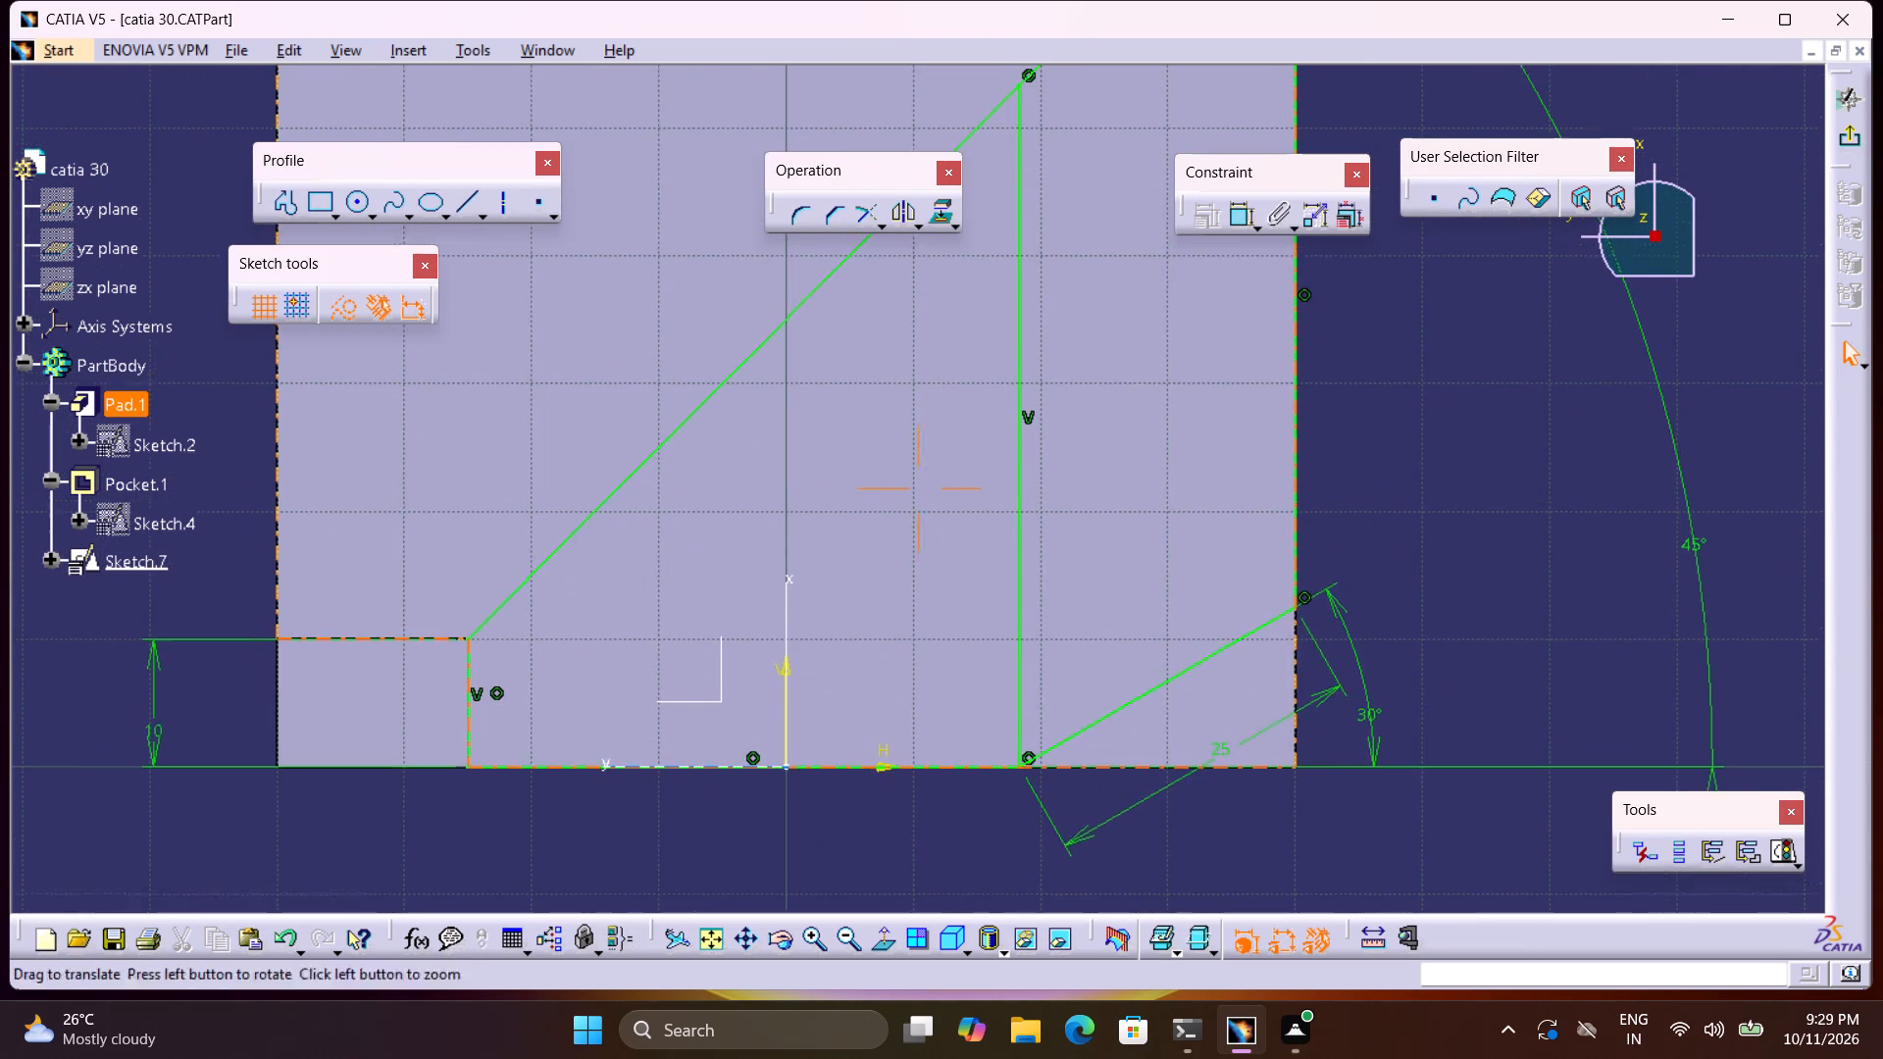
middle_drag(1231, 412, 1214, 486)
scroll(1214, 495, up, 1)
click(1234, 703)
click(1238, 708)
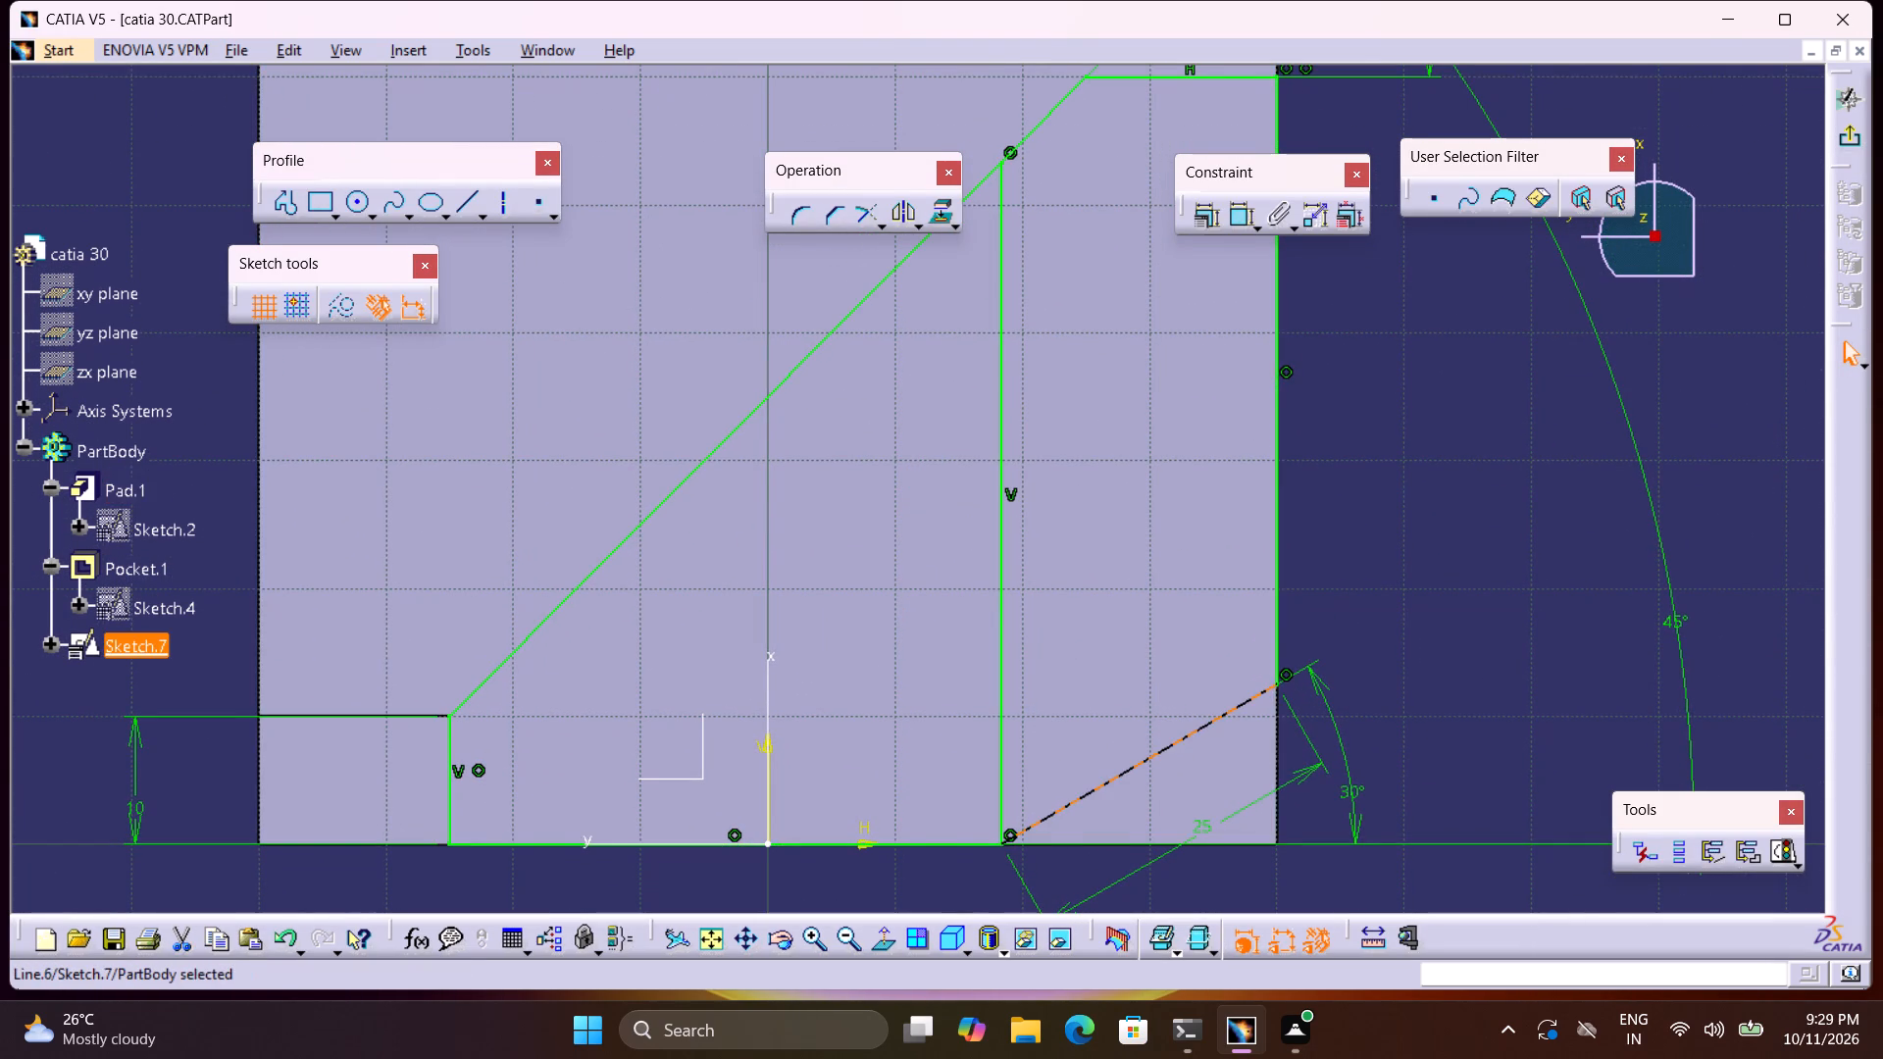
key(Delete)
click(1284, 649)
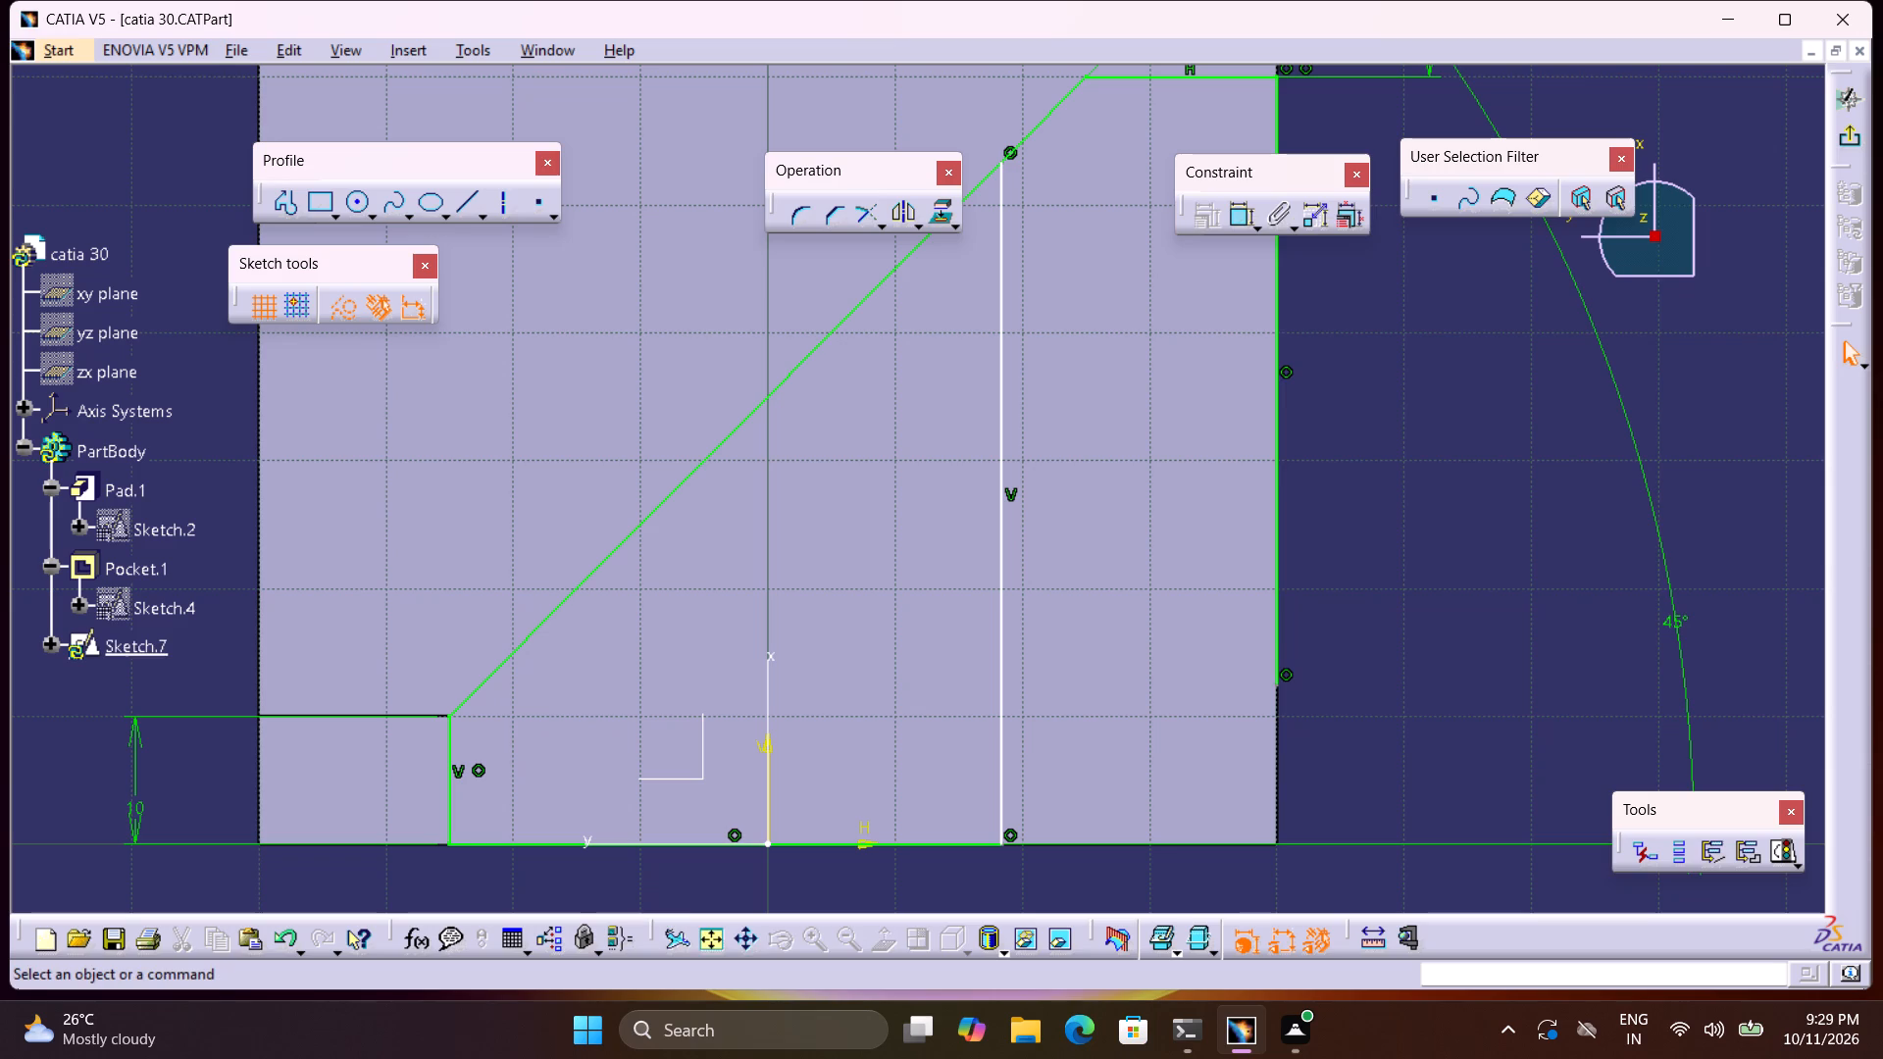
click(1276, 644)
key(Delete)
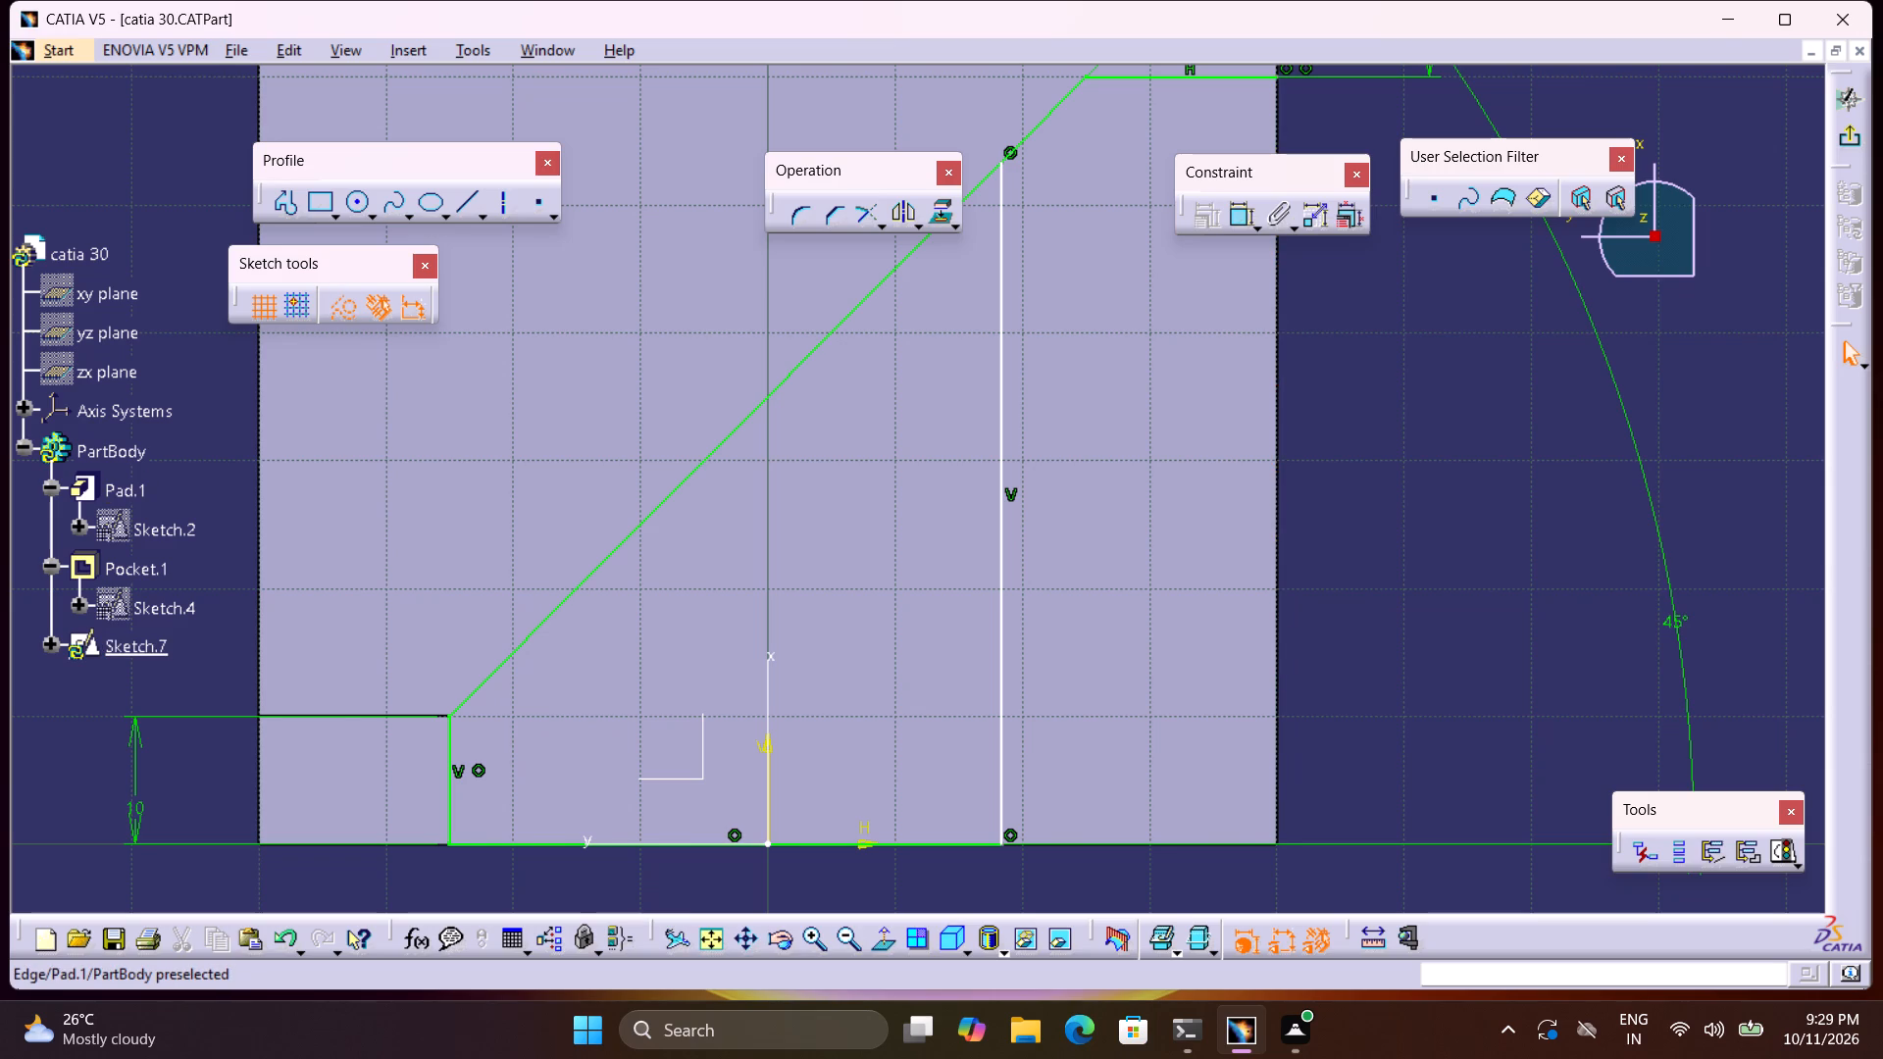
middle_drag(1186, 467, 1231, 677)
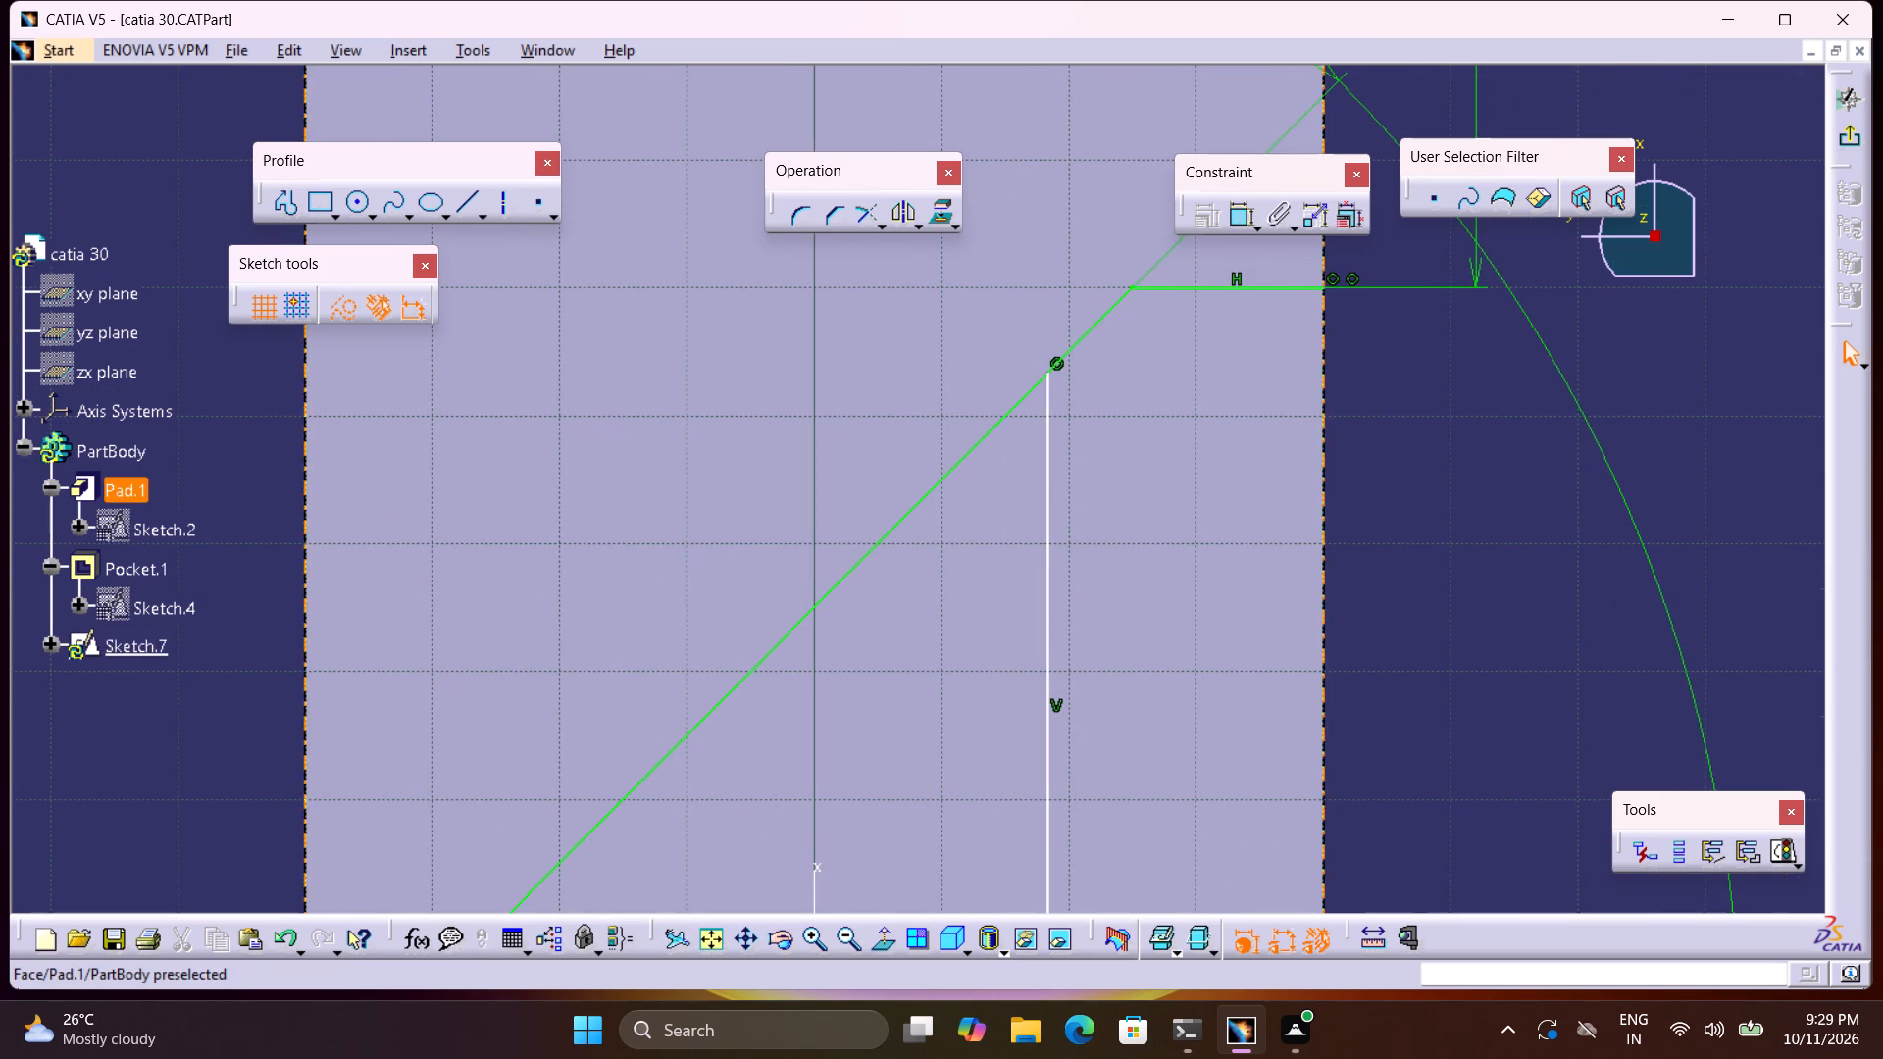
Delete the horizontal line that branches off the upper end of the 45° inclined line.
click(1202, 290)
key(Delete)
Quick-trim the excess of the 45° inclined line that extends past the interior vertical line.
middle_drag(1230, 292, 1267, 499)
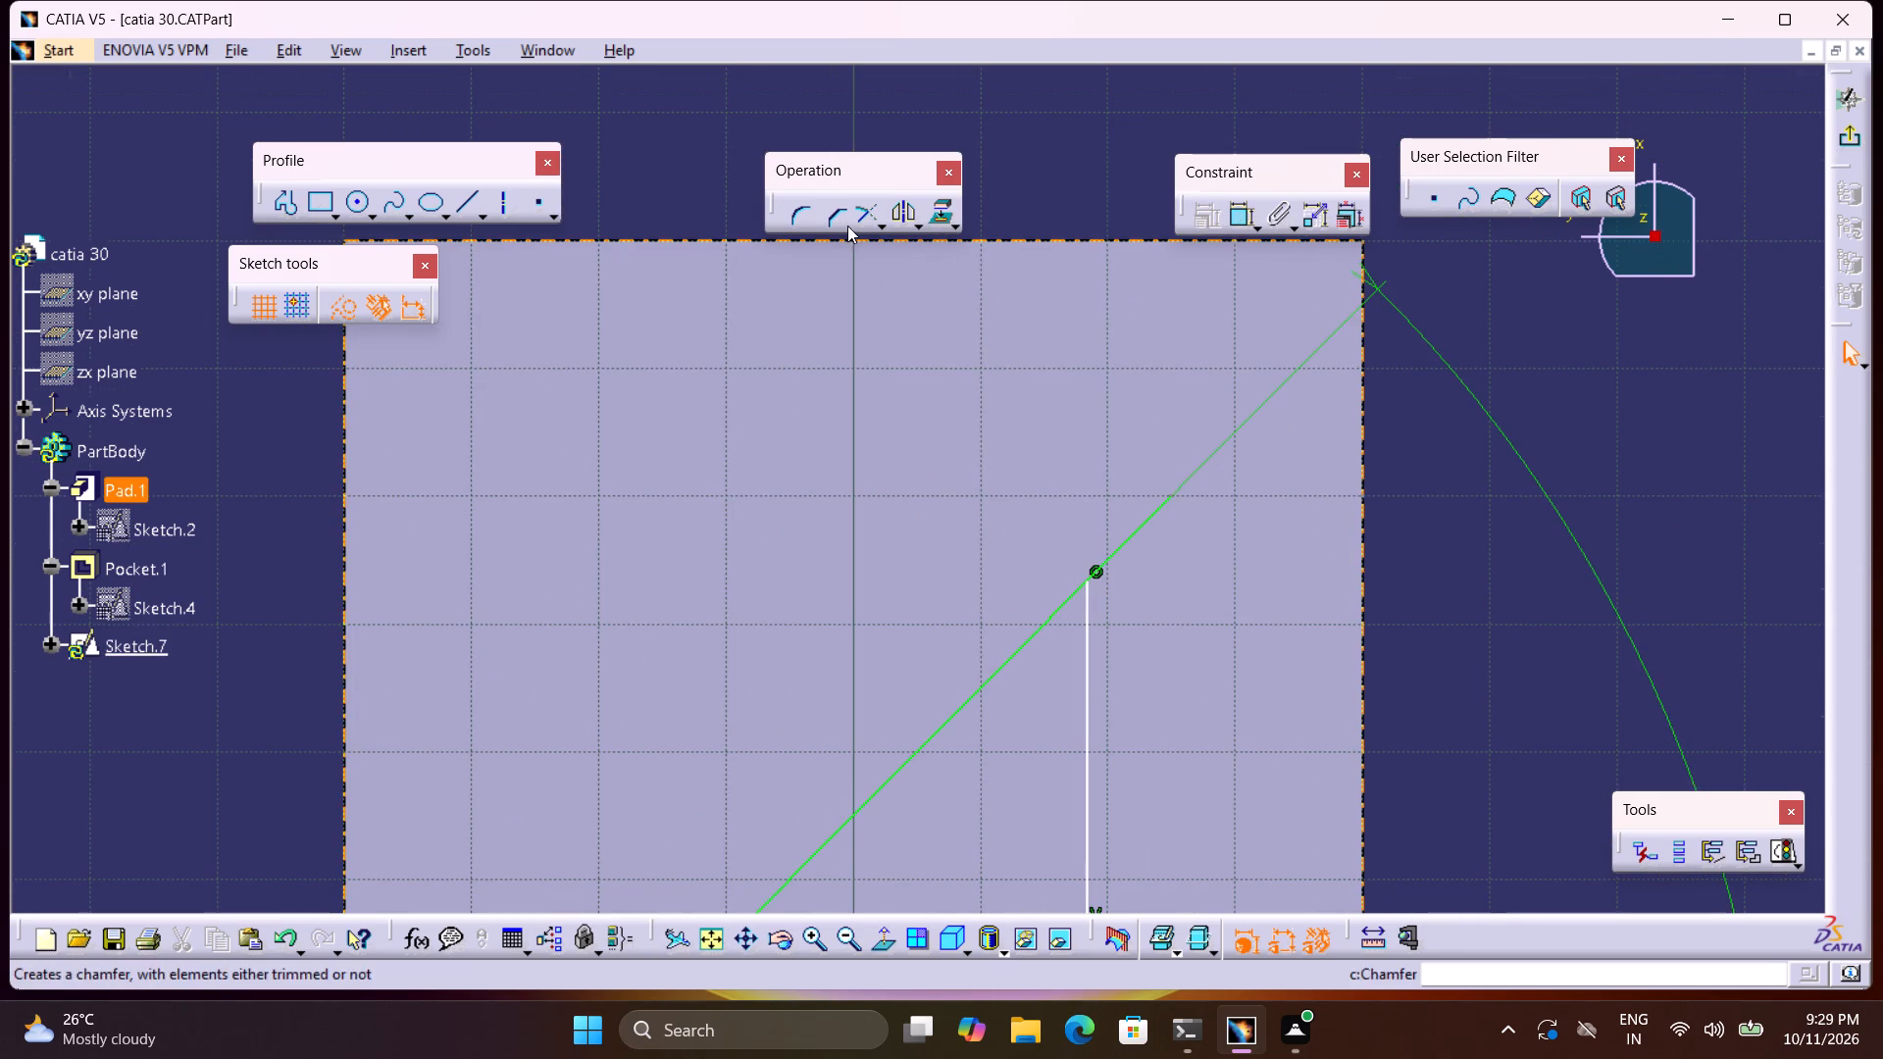
click(878, 226)
click(990, 249)
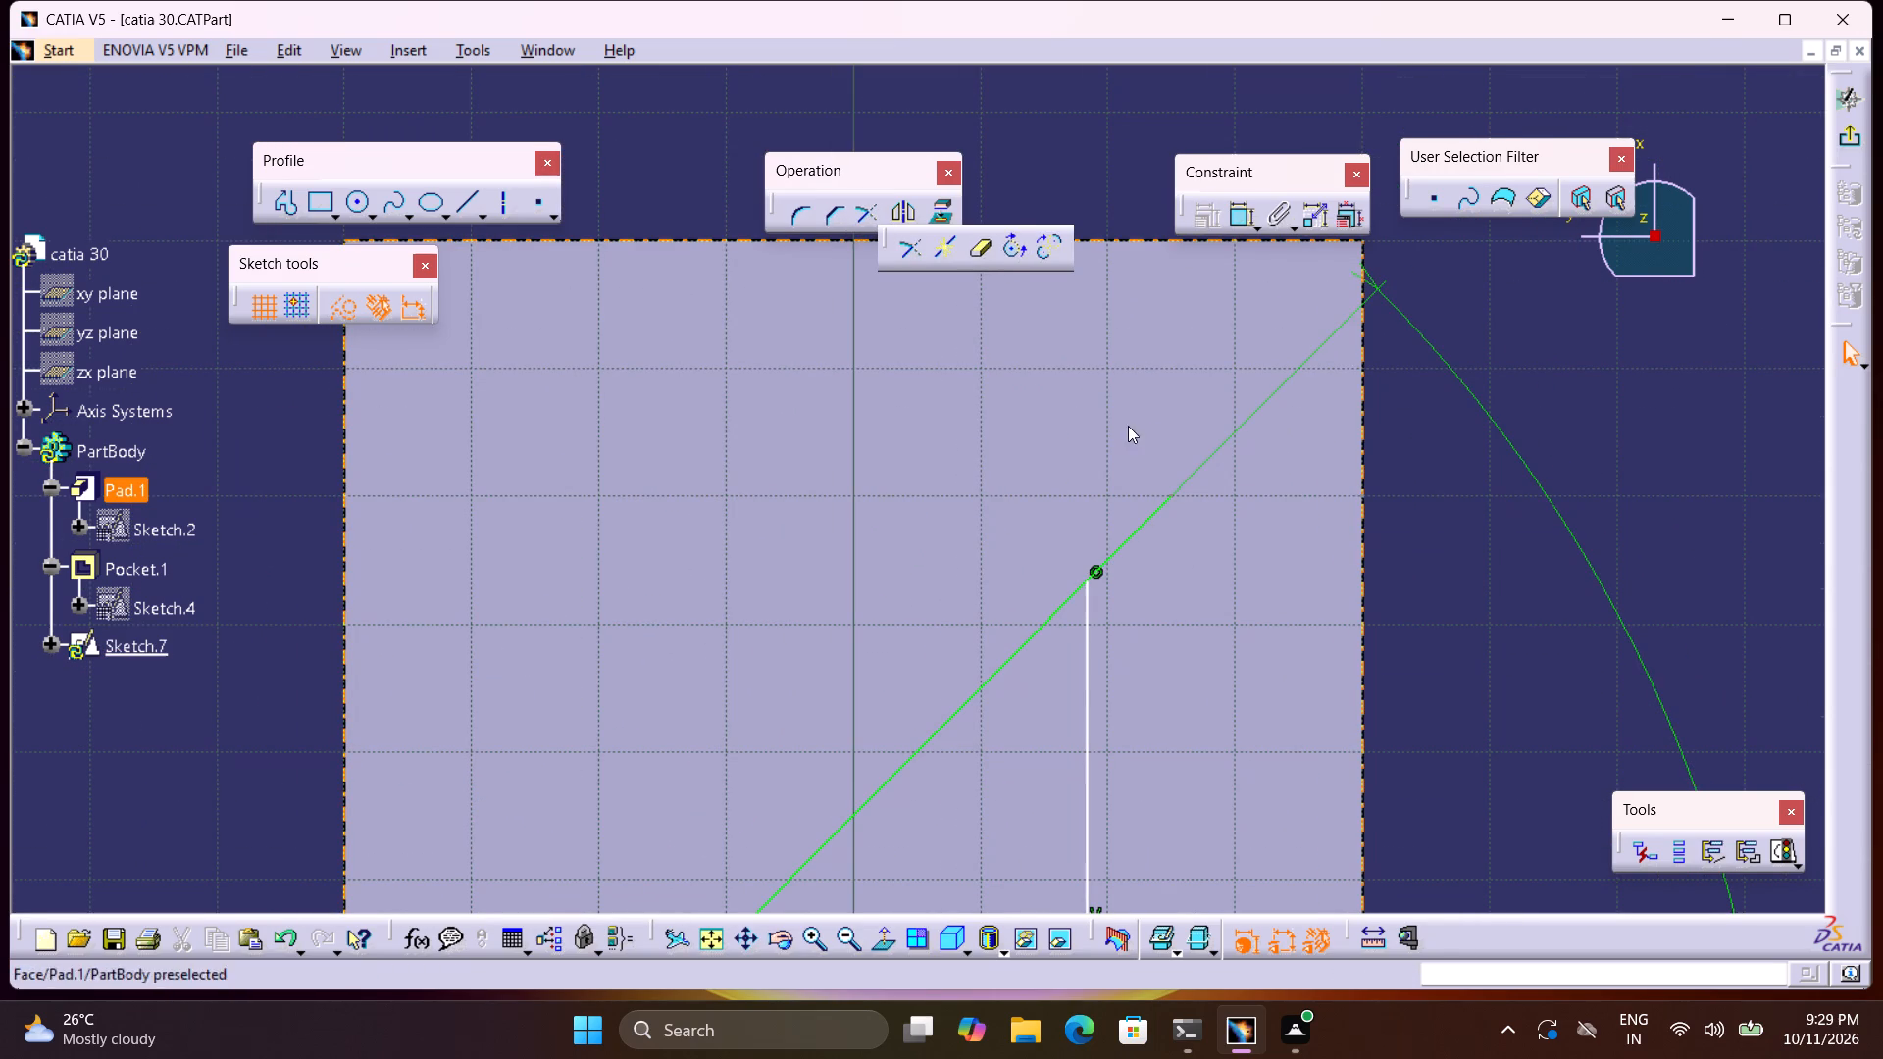
click(1154, 510)
middle_drag(1209, 553, 1213, 515)
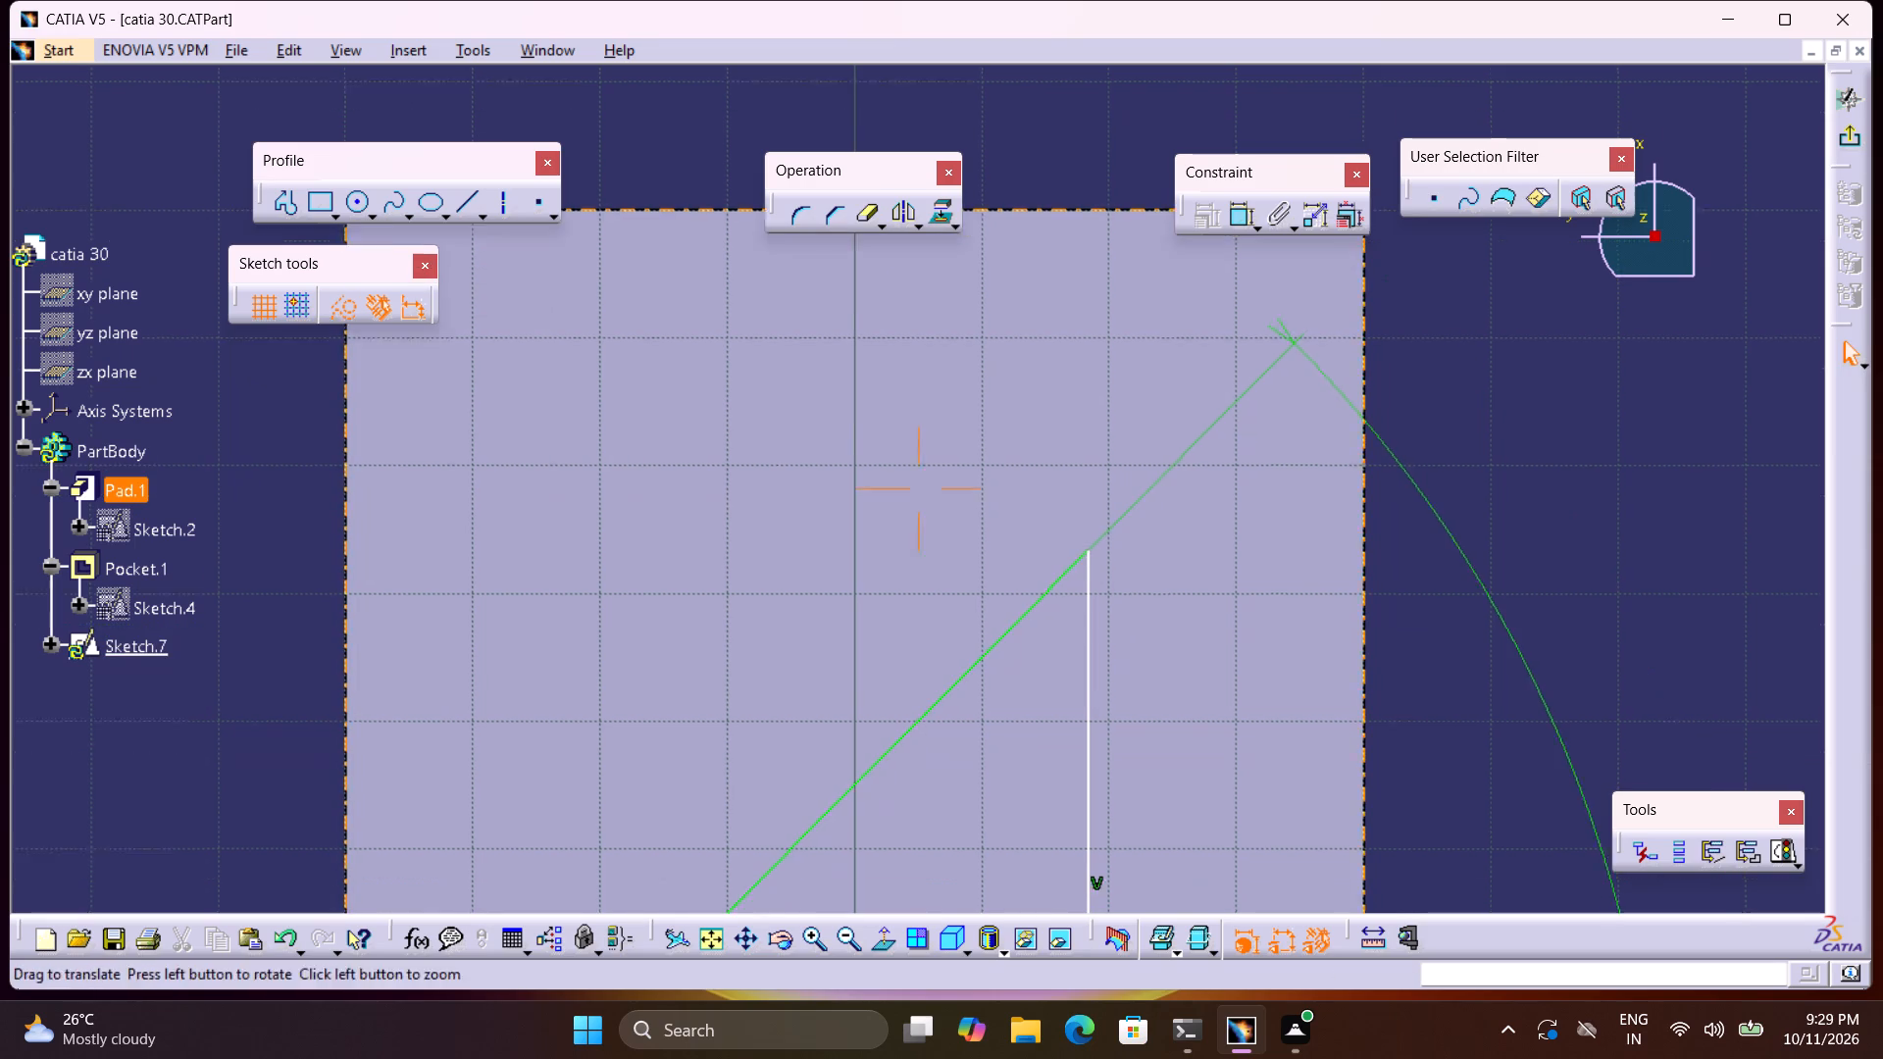
middle_drag(1213, 515, 1285, 278)
middle_drag(1289, 621, 1269, 357)
scroll(1268, 418, up, 1)
Exit the sketch and pad it 25 mm.
click(1848, 148)
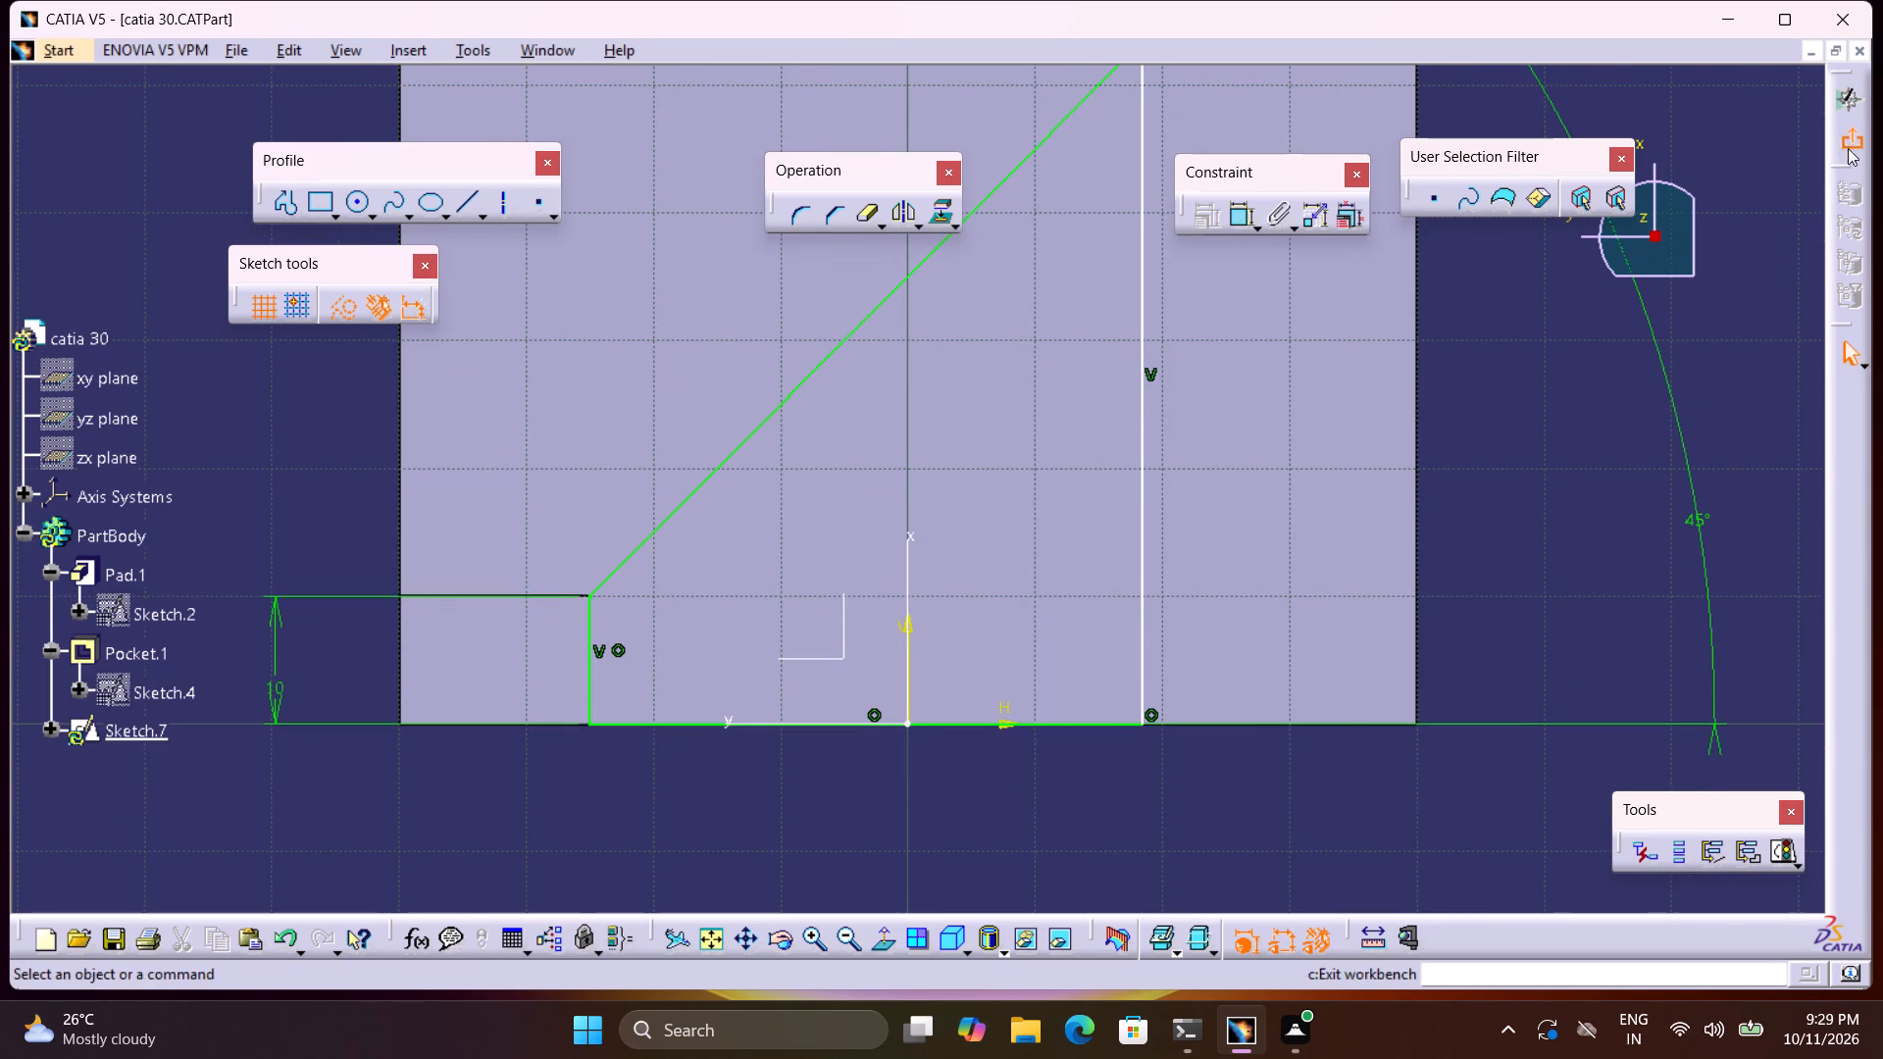
click(221, 176)
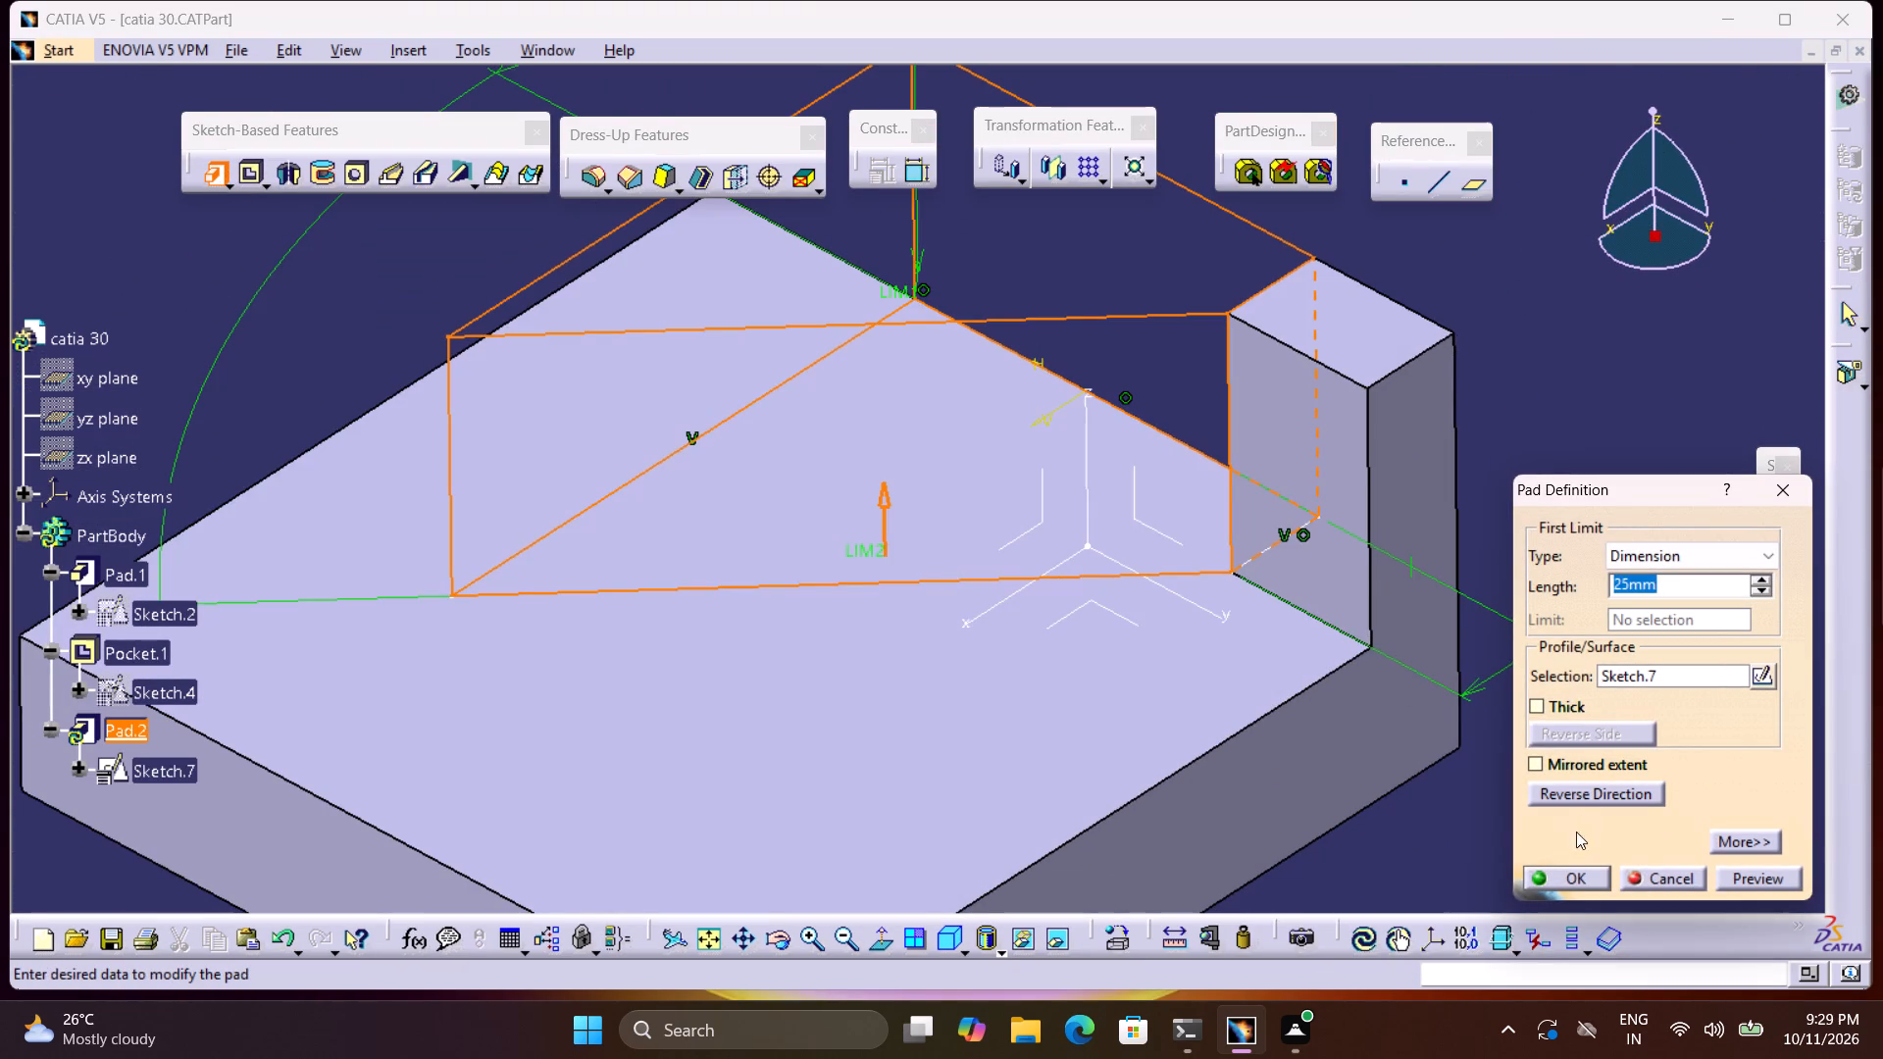
click(1576, 868)
click(1531, 511)
Start a new sketch on the lower horizontal face next to the raised block.
middle_drag(1568, 410, 1568, 460)
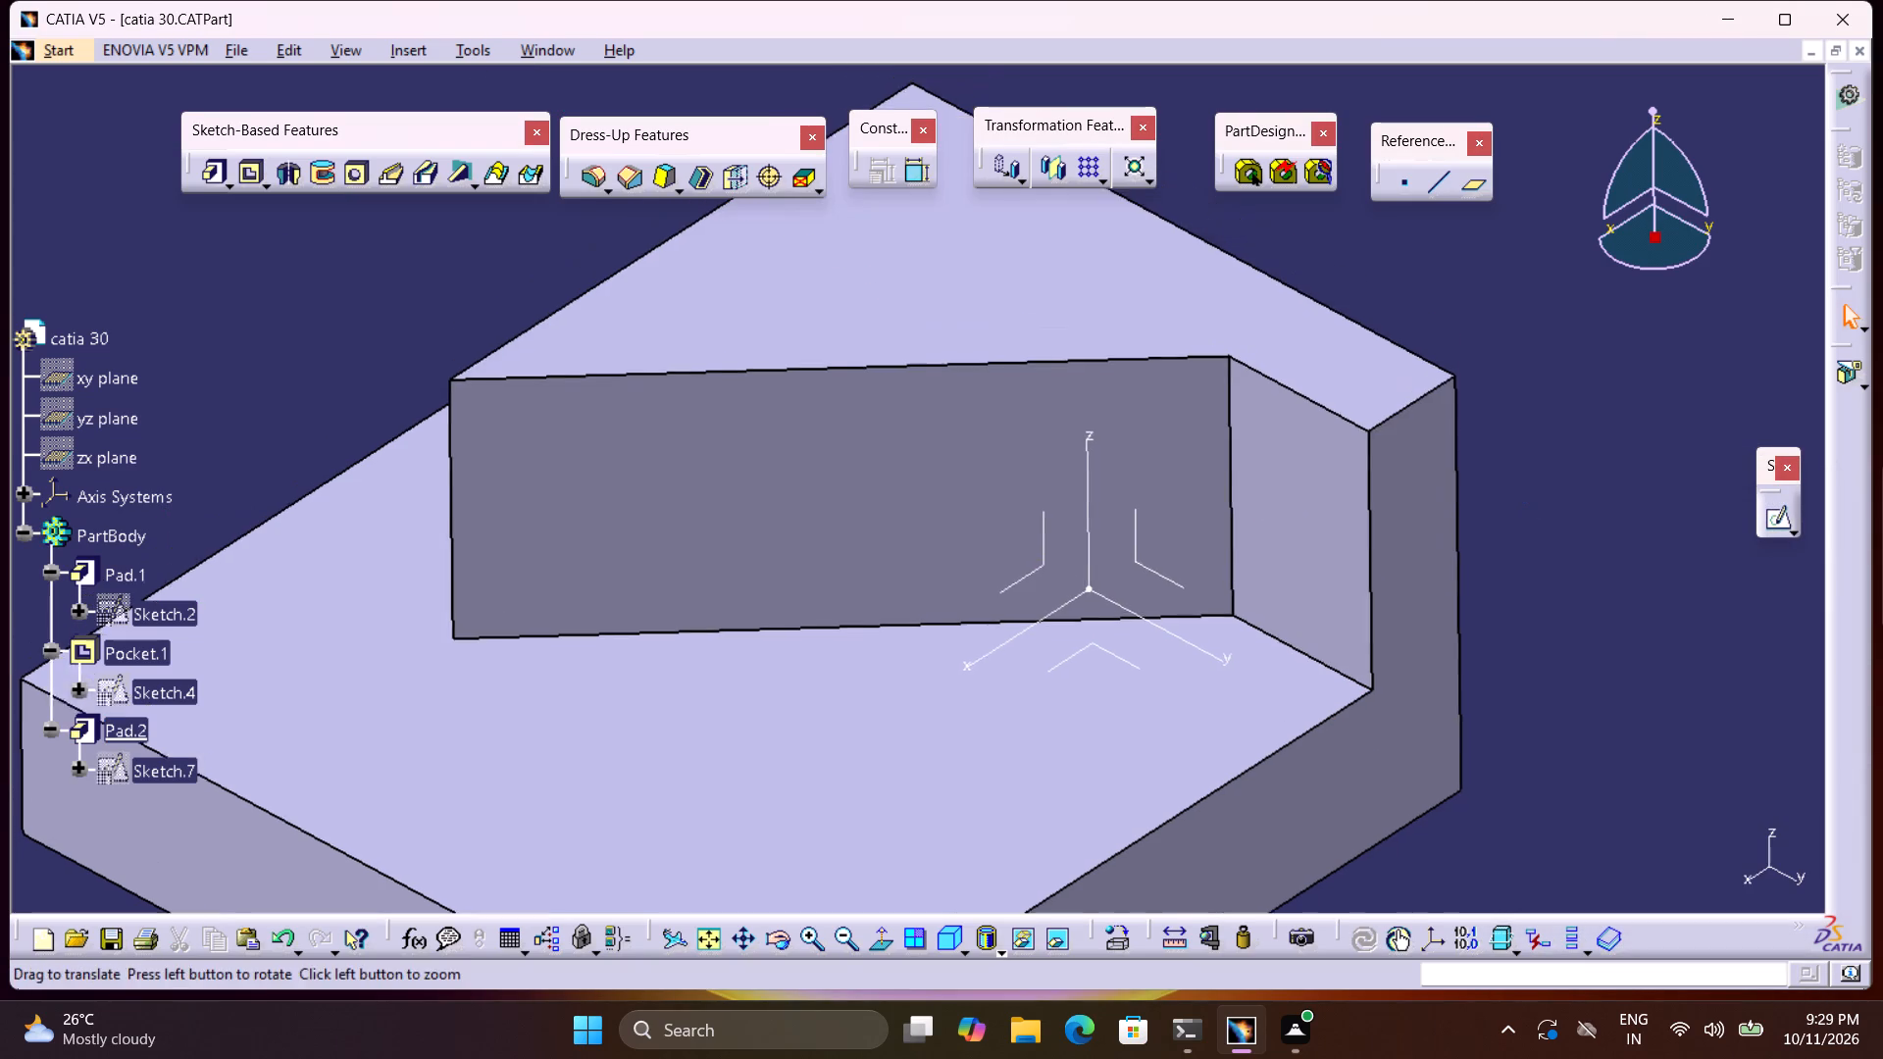
middle_drag(1568, 460, 1538, 594)
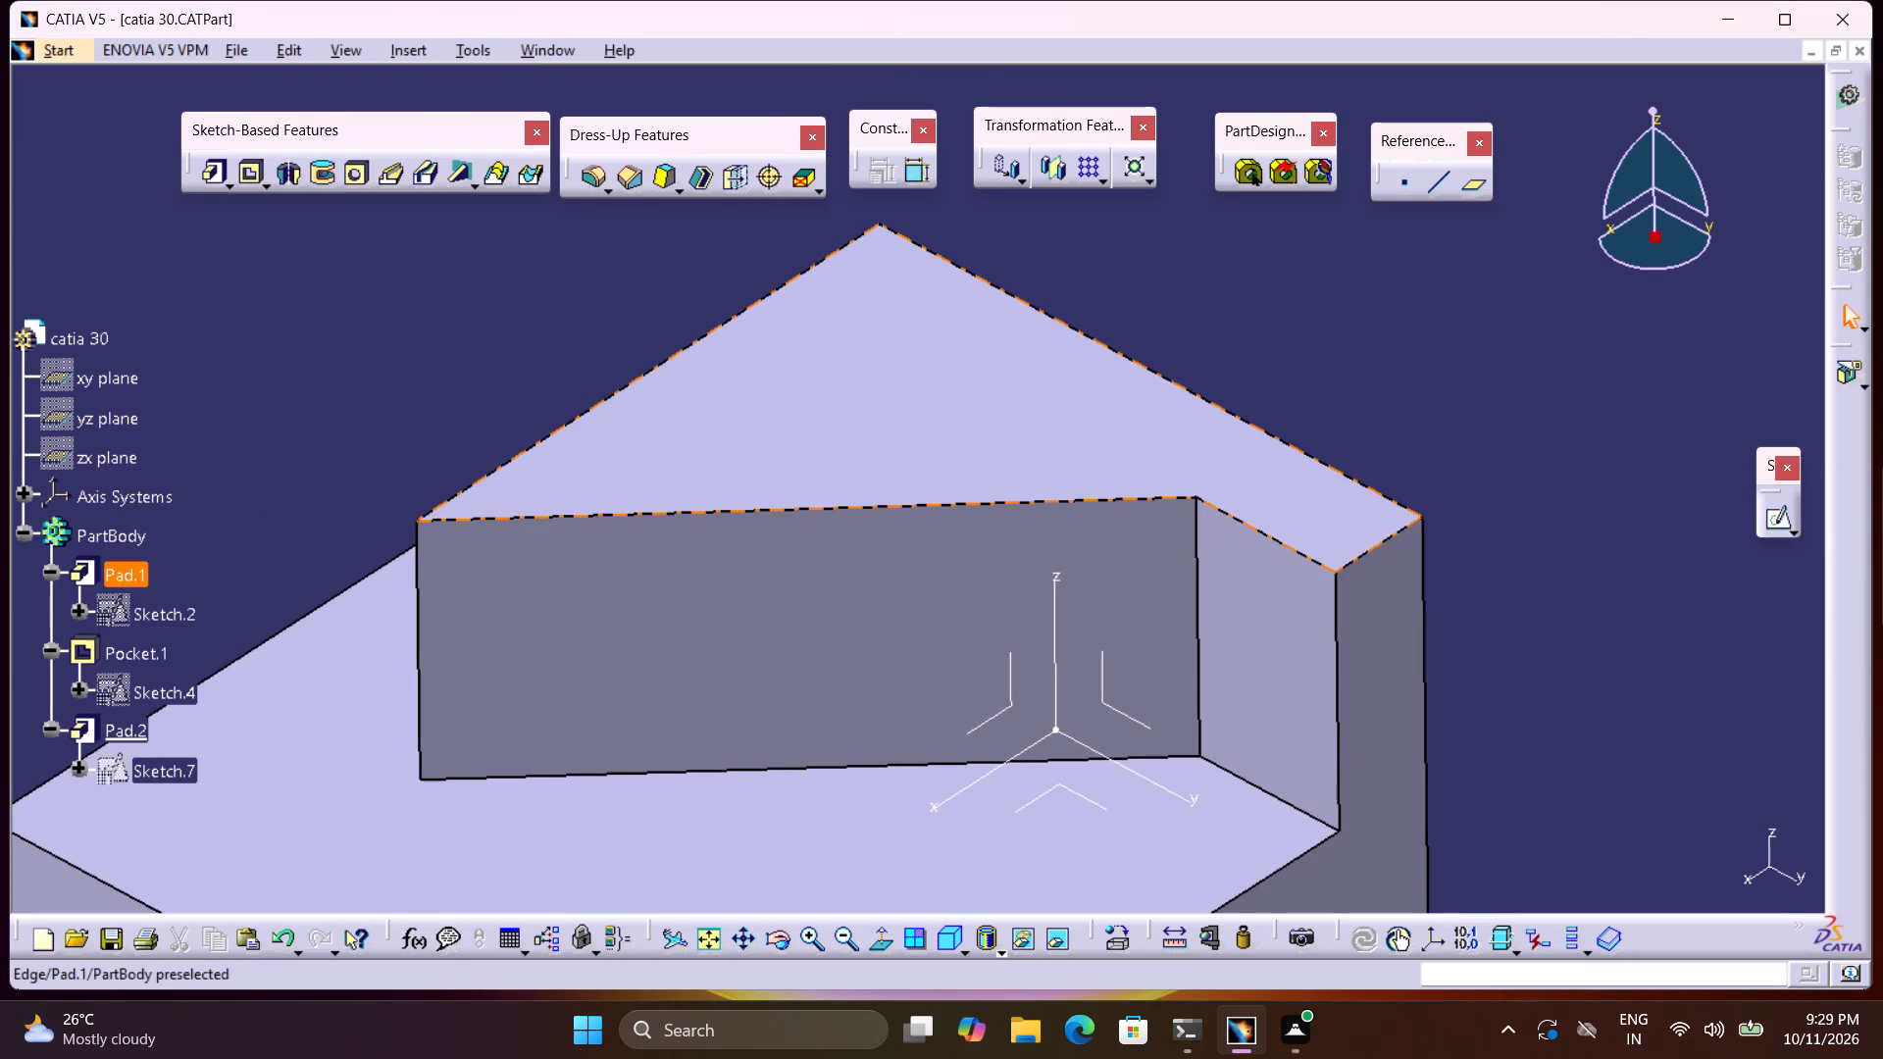
middle_drag(899, 443, 1078, 355)
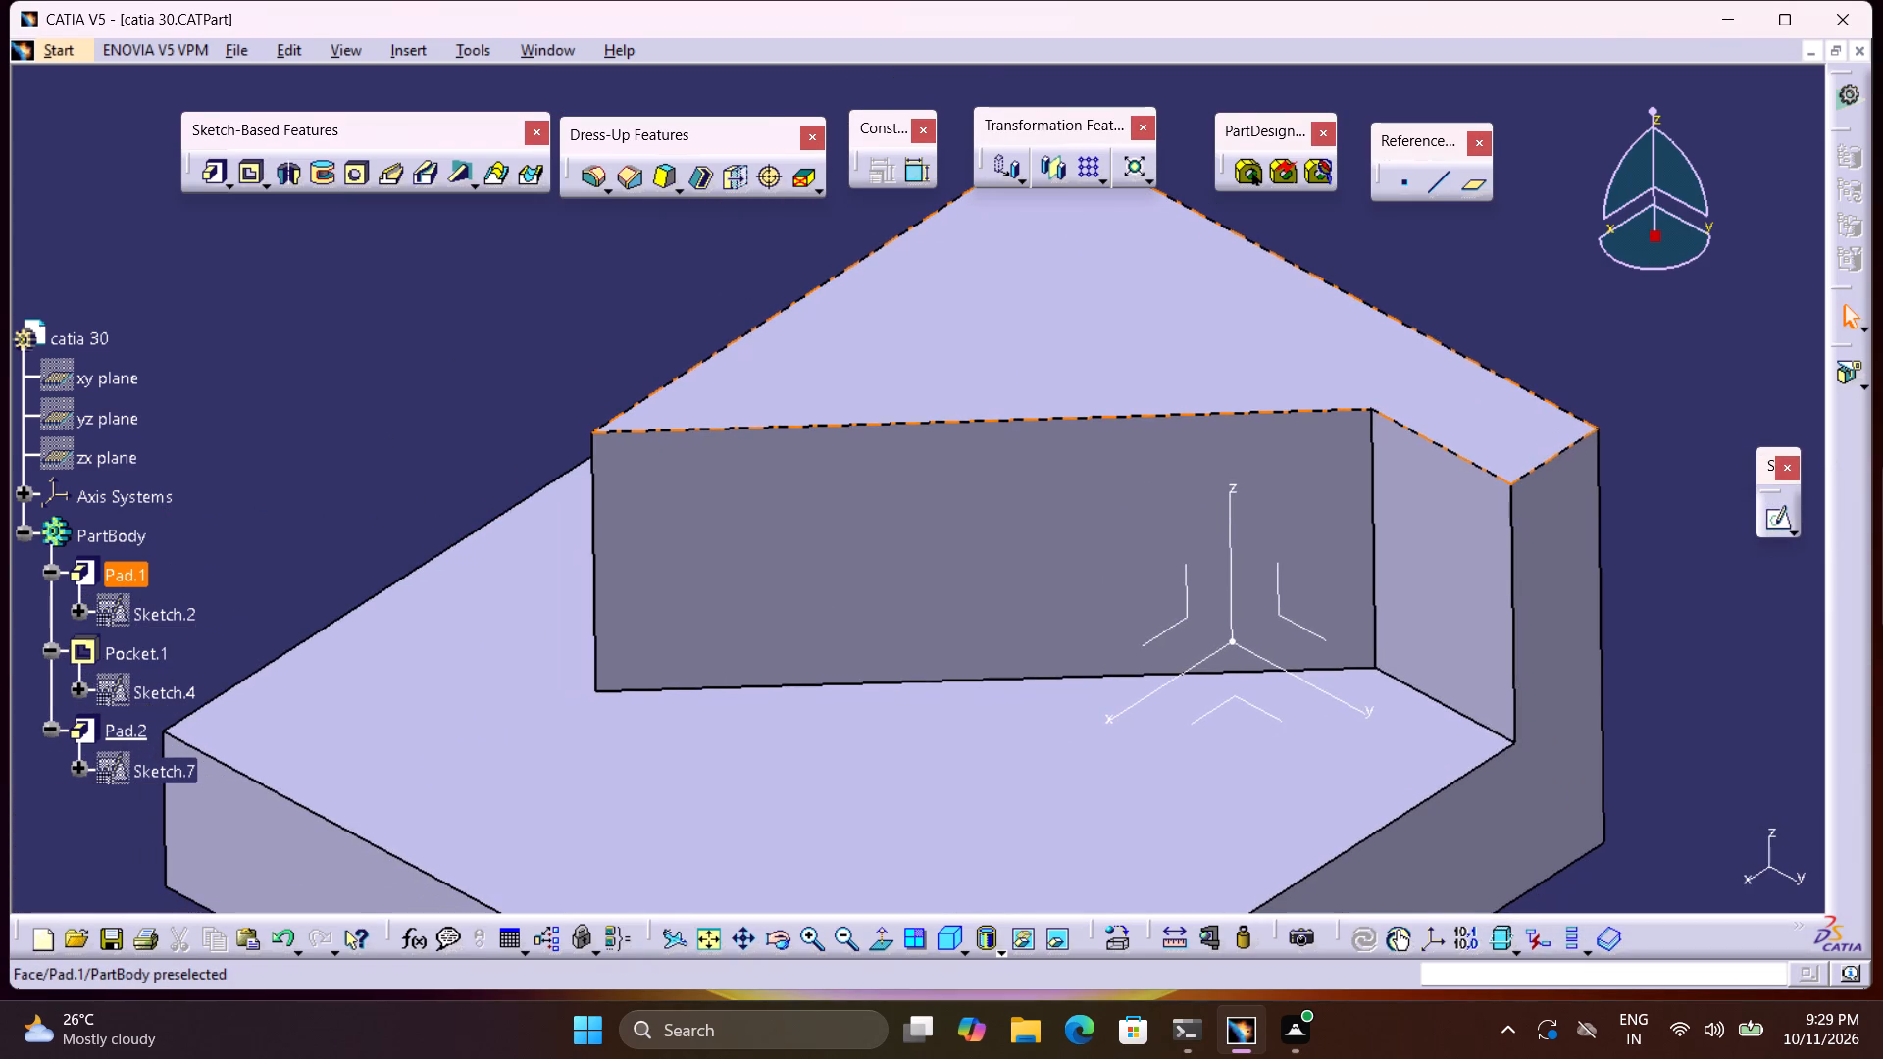
middle_drag(1298, 349, 1062, 471)
click(1778, 520)
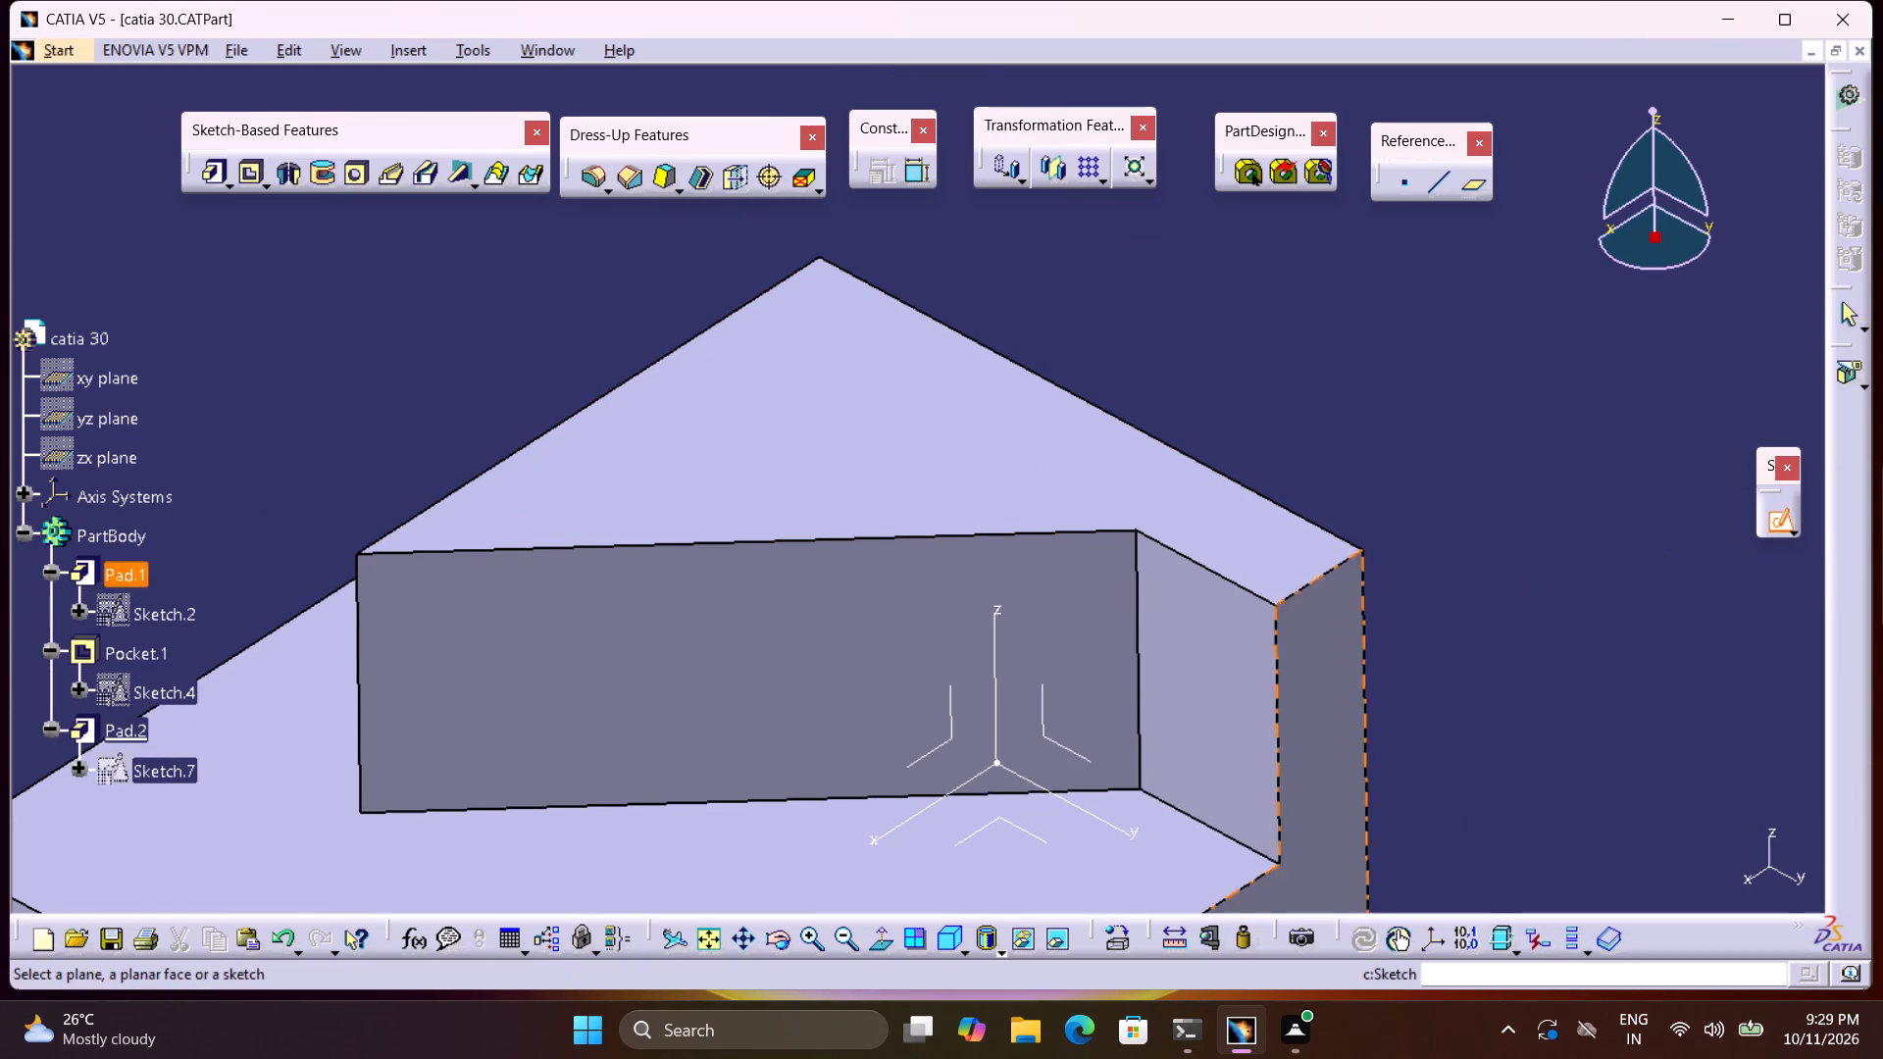
middle_drag(806, 684, 816, 534)
click(643, 731)
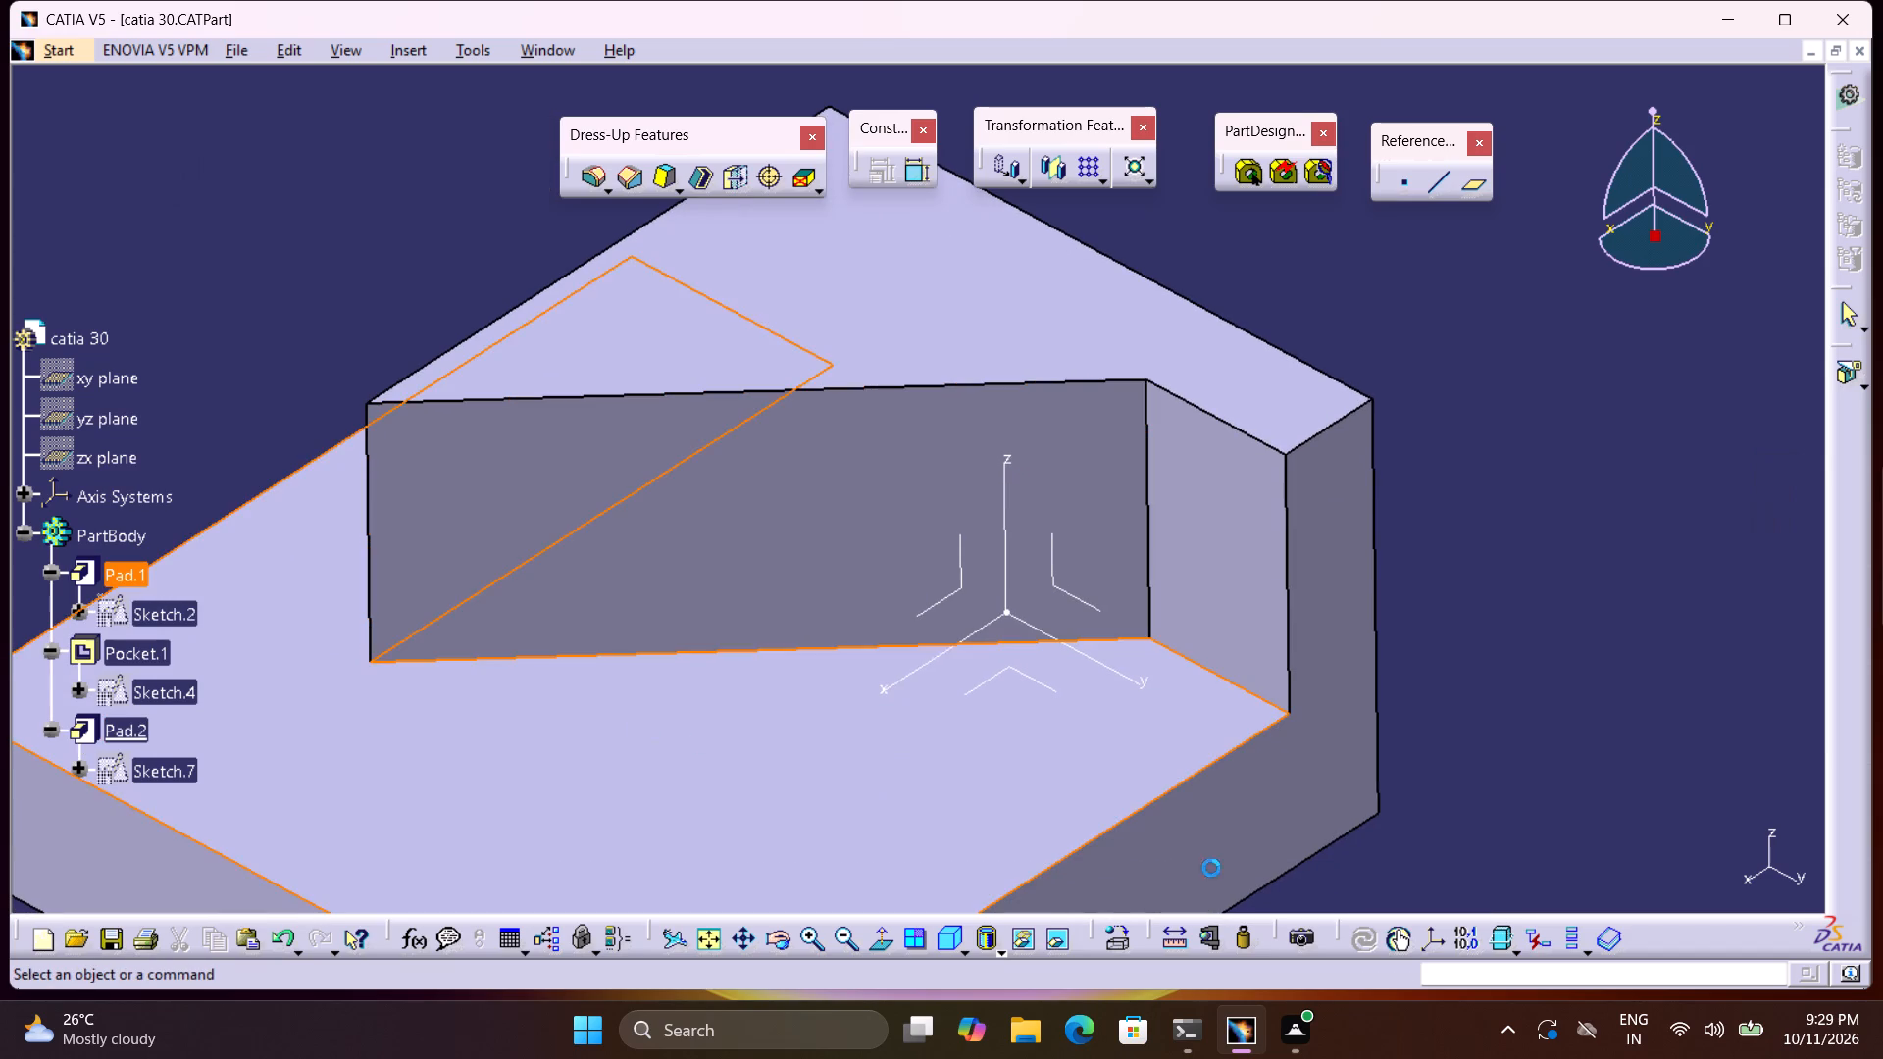
Project the outline of the raised block's top face into the sketch.
middle_drag(1517, 577, 1177, 550)
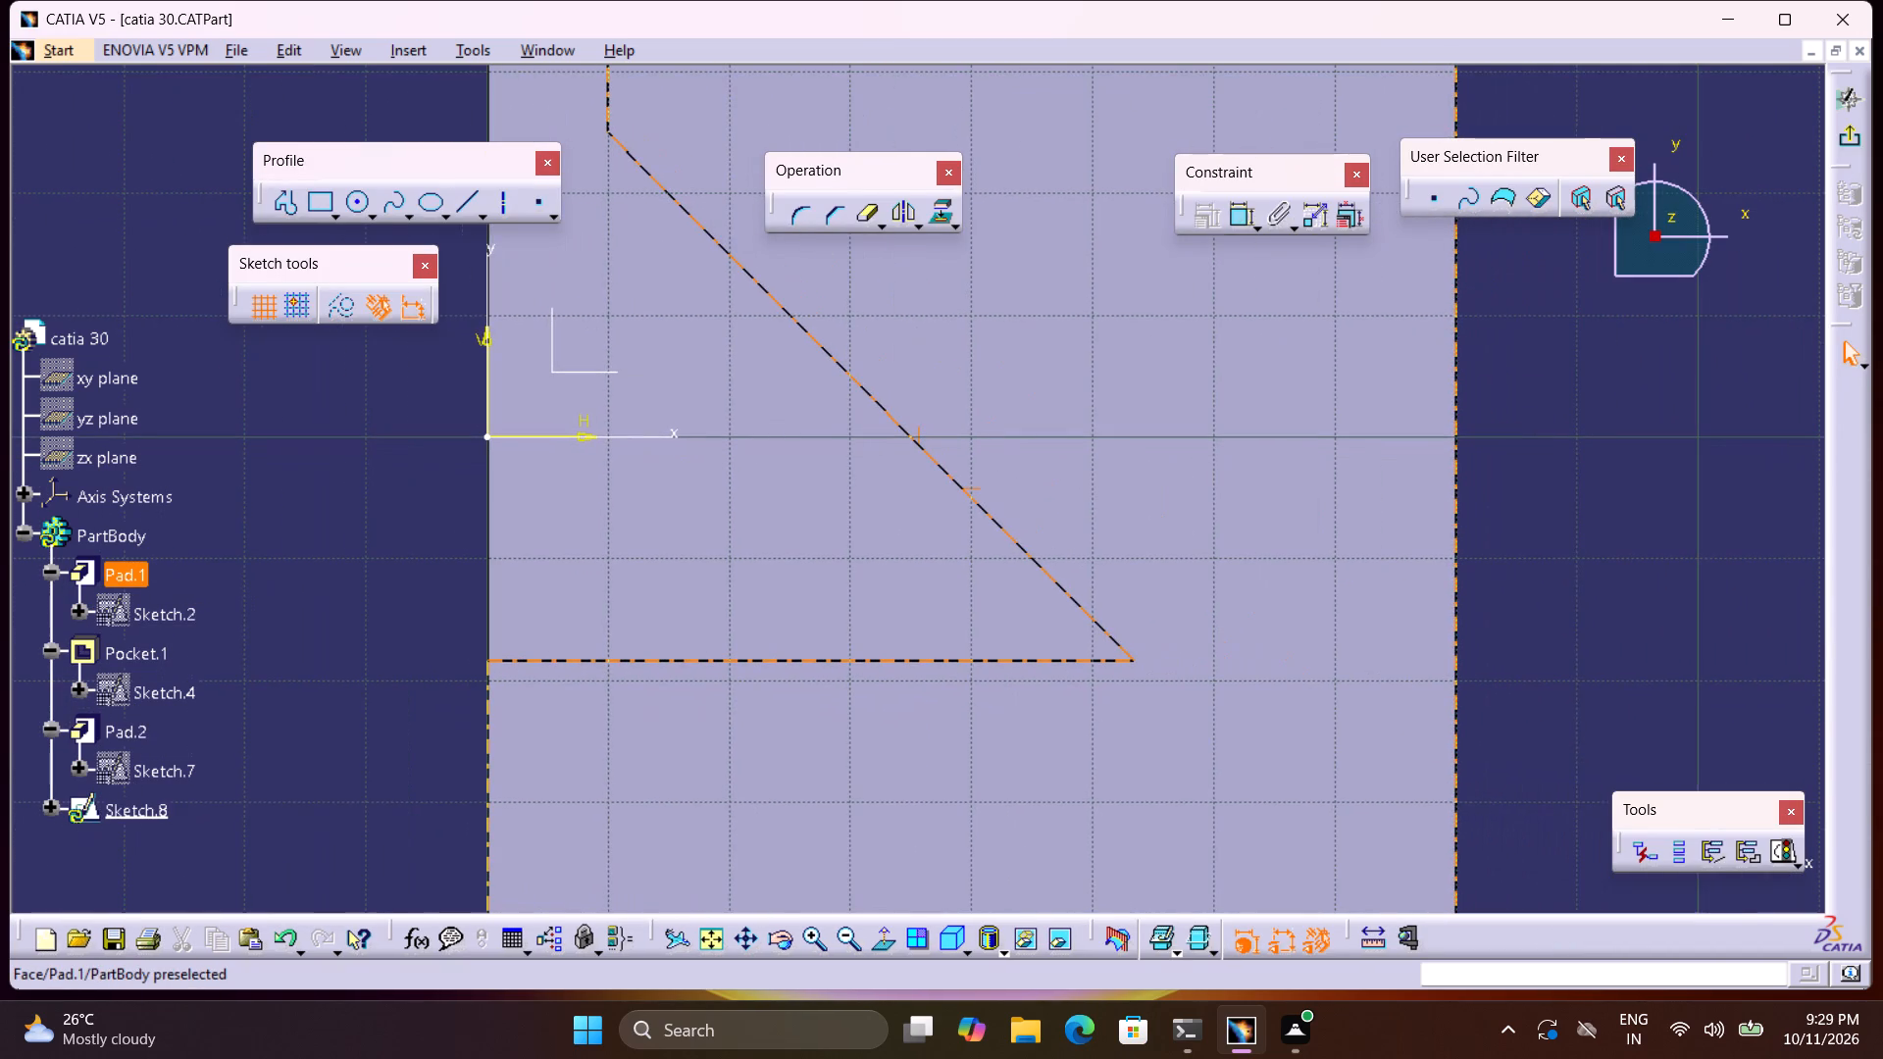
middle_drag(1177, 550, 1197, 622)
right_click(1177, 550)
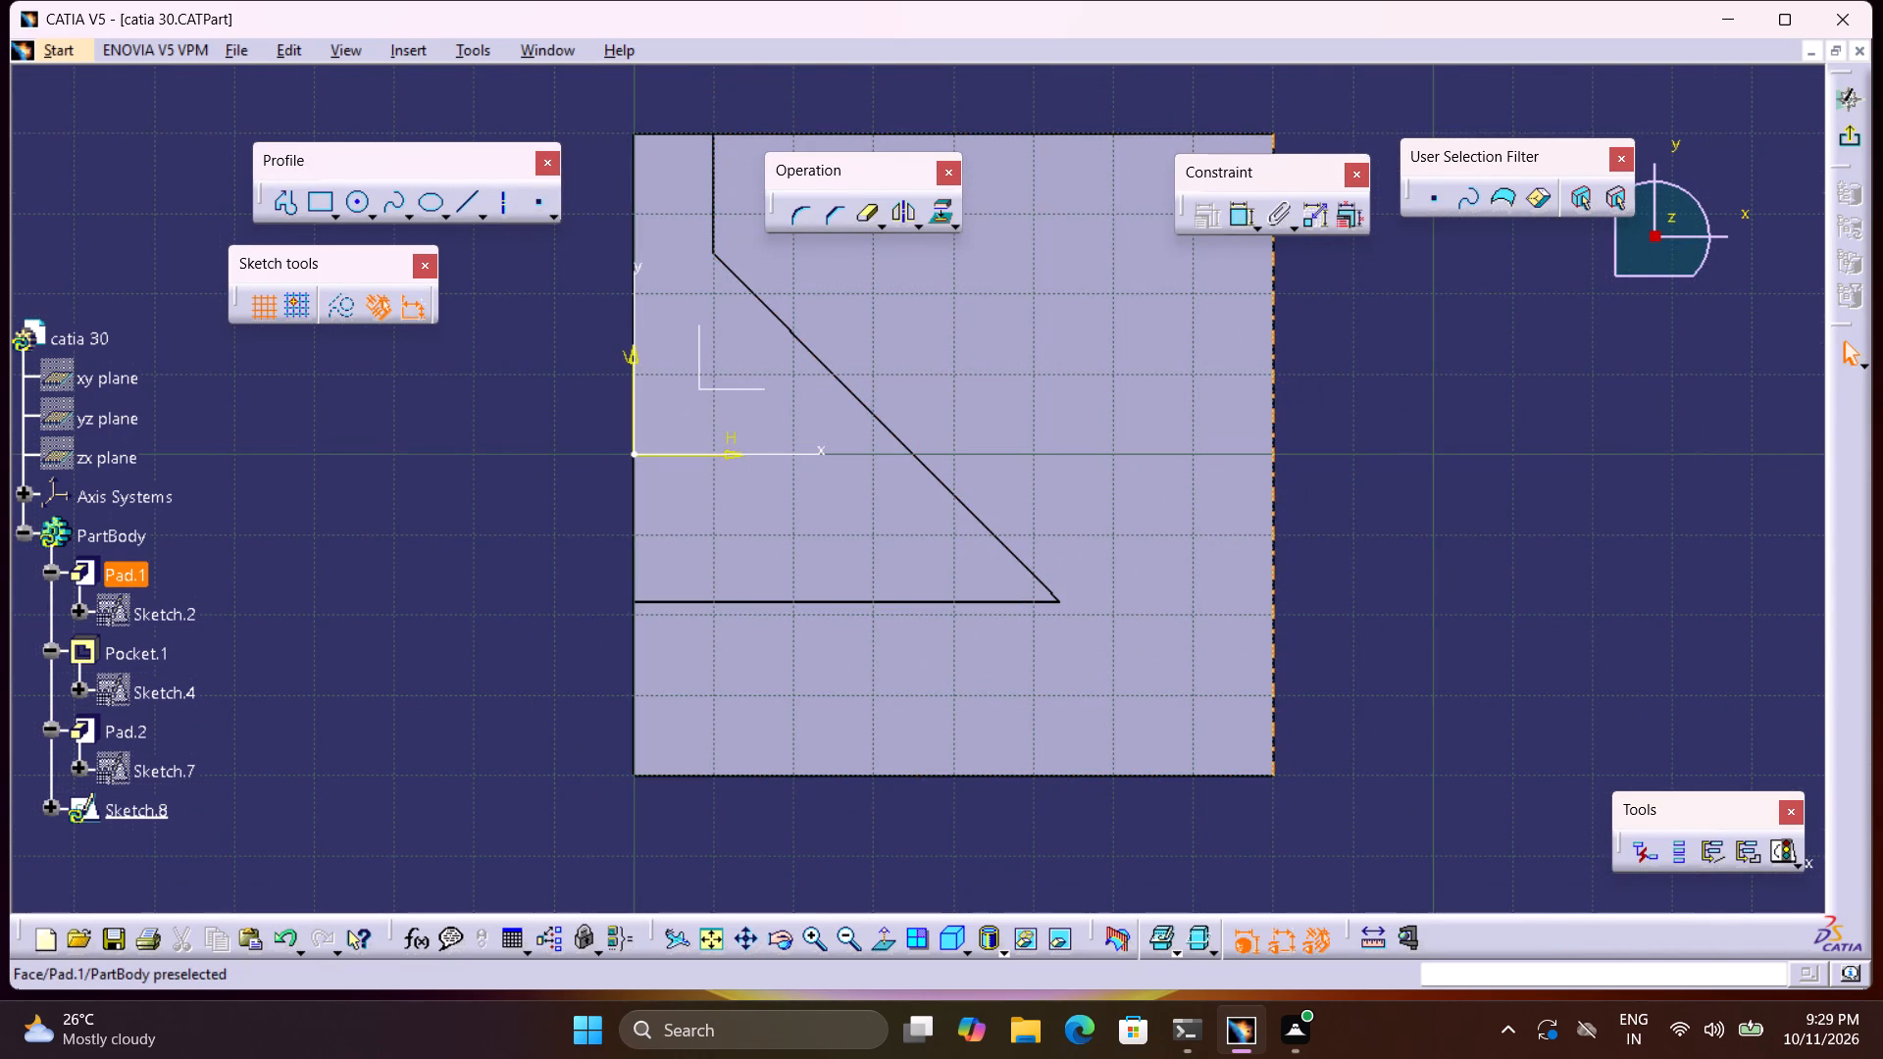
middle_drag(1578, 592, 1535, 451)
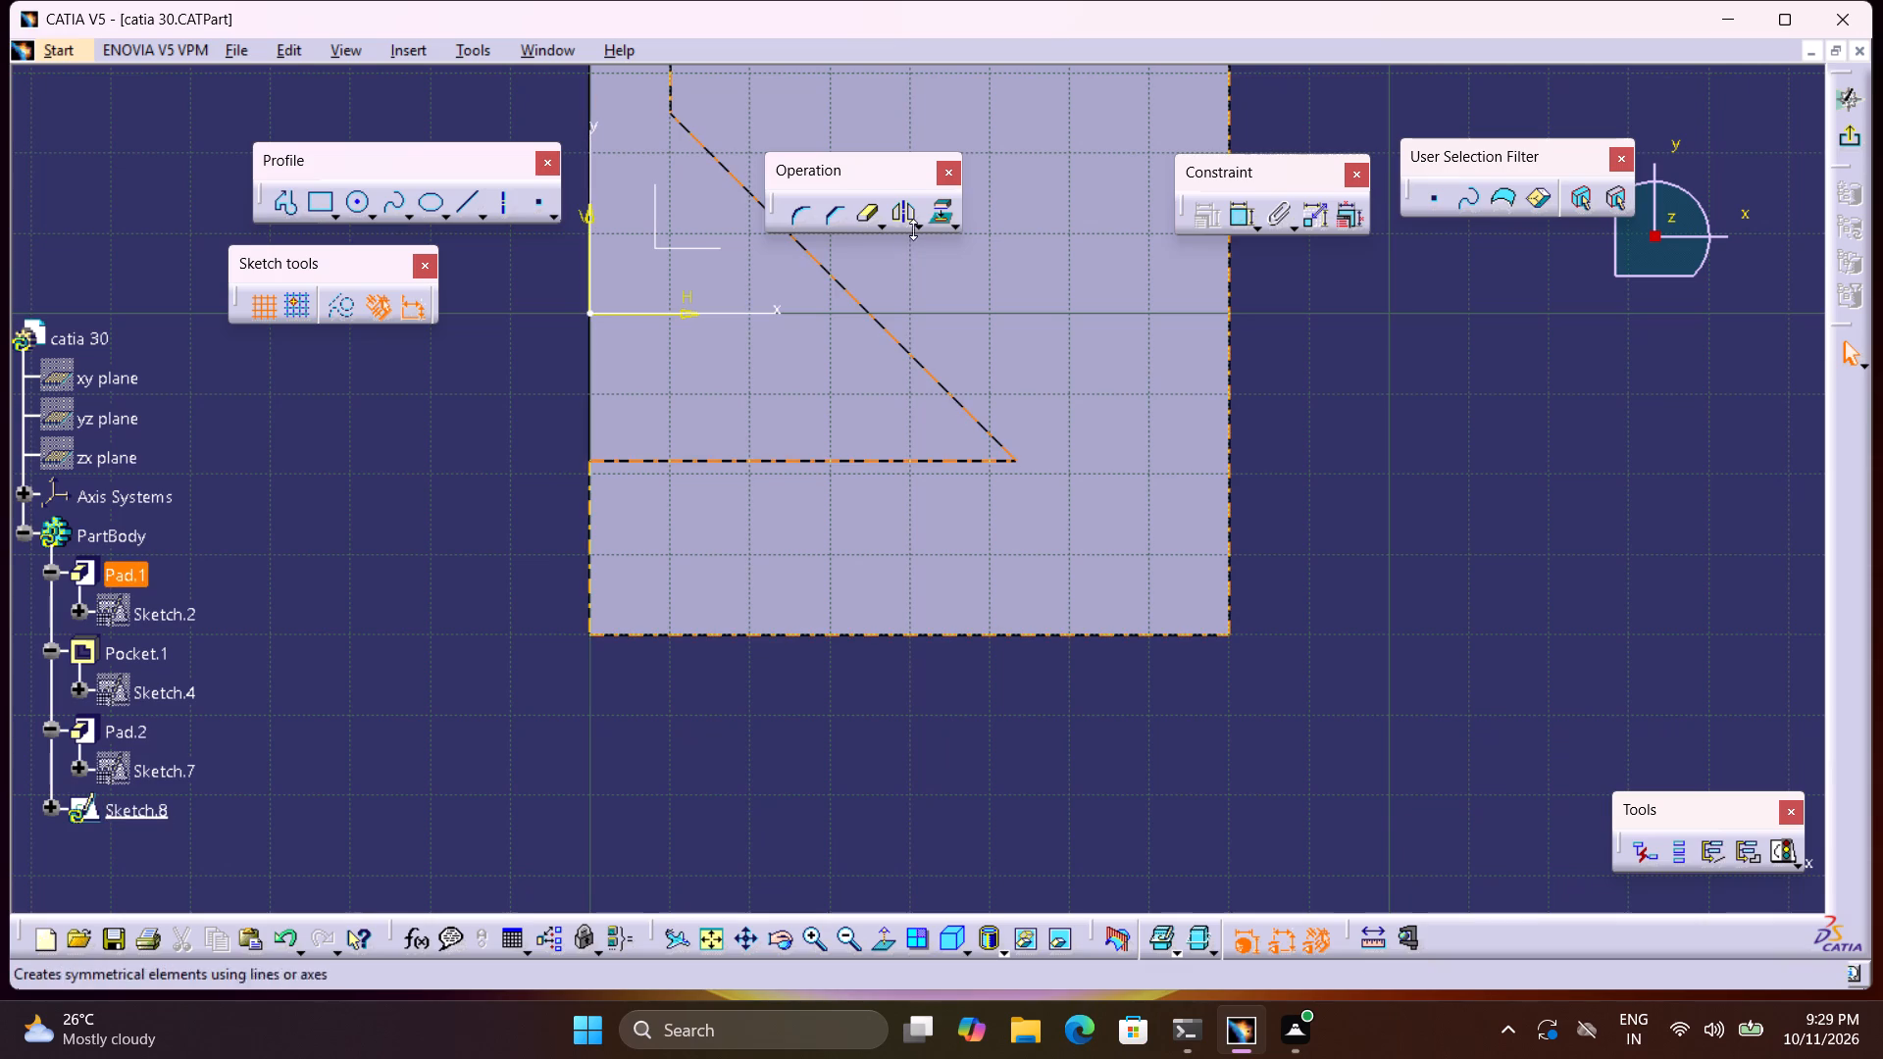
click(939, 210)
click(842, 374)
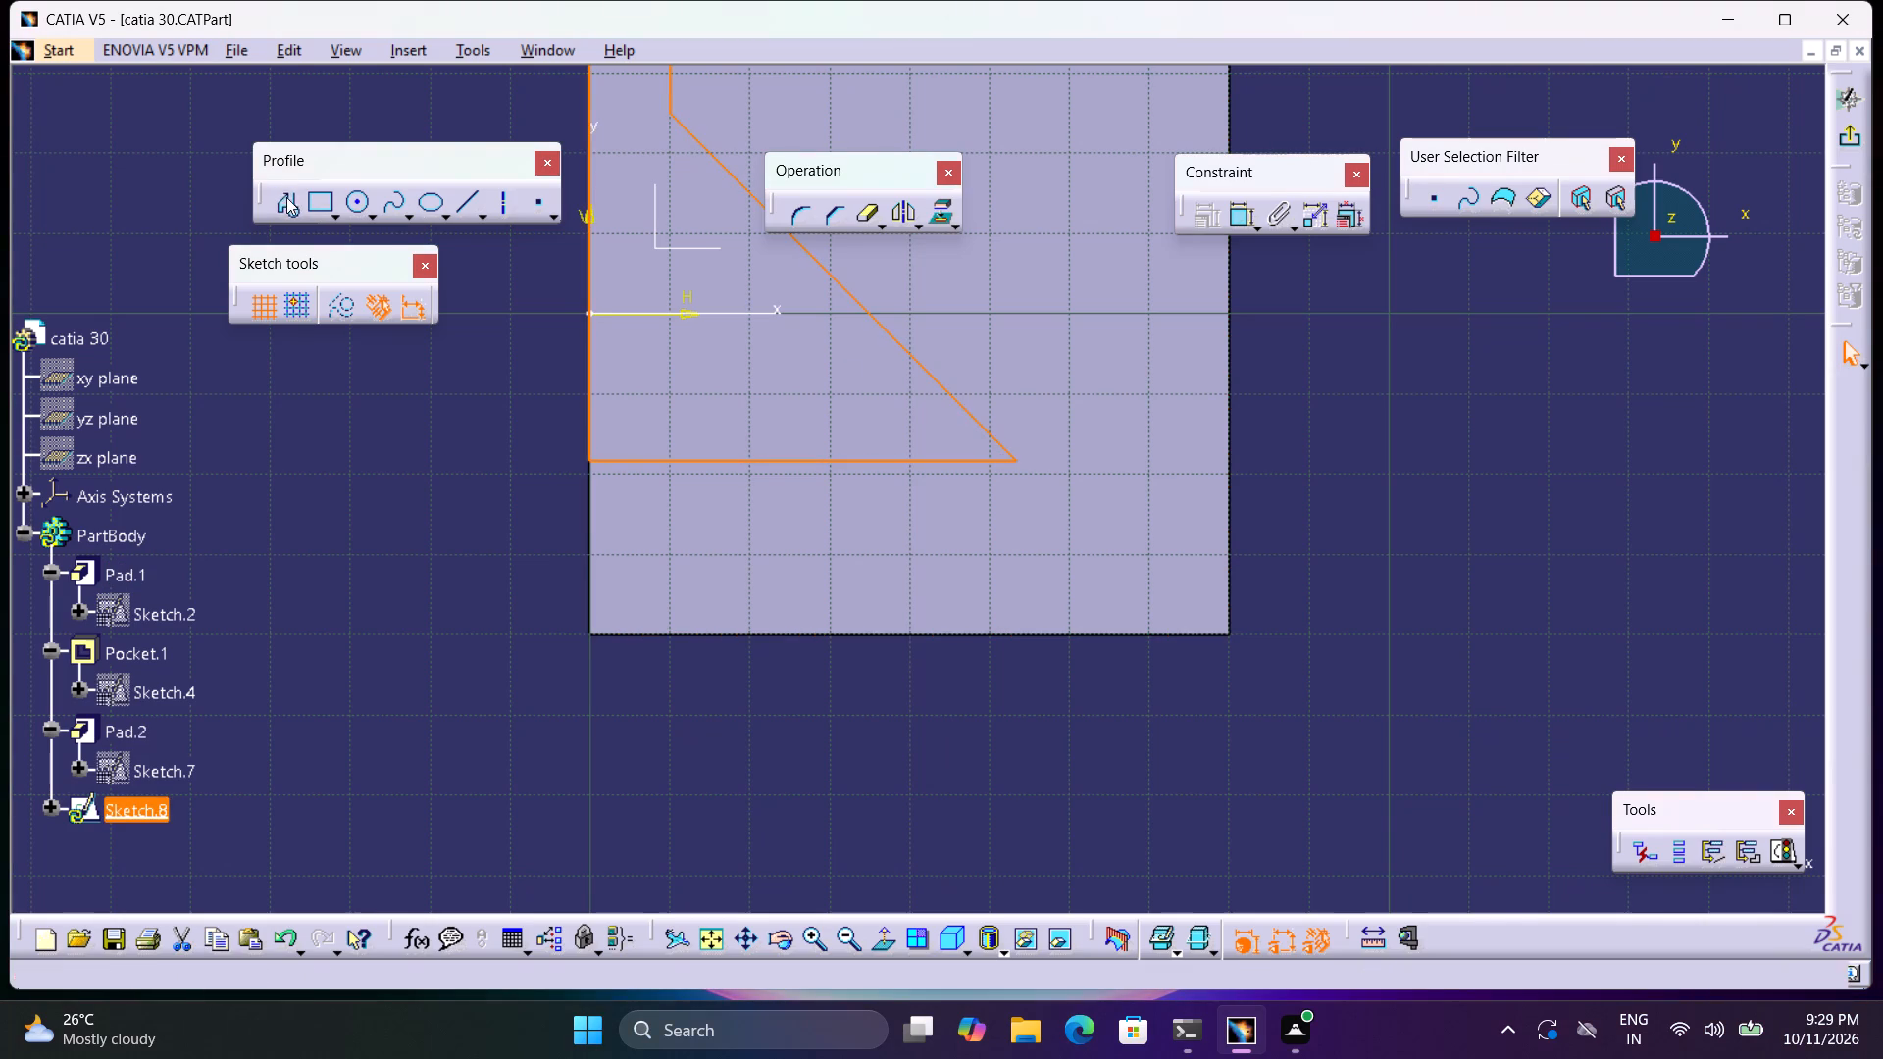
Sketch an open profile between the projected bottom edge's corners: a sloping line about 28 mm, a horizontal about 50 mm, and a sloping line about 26 mm.
click(287, 197)
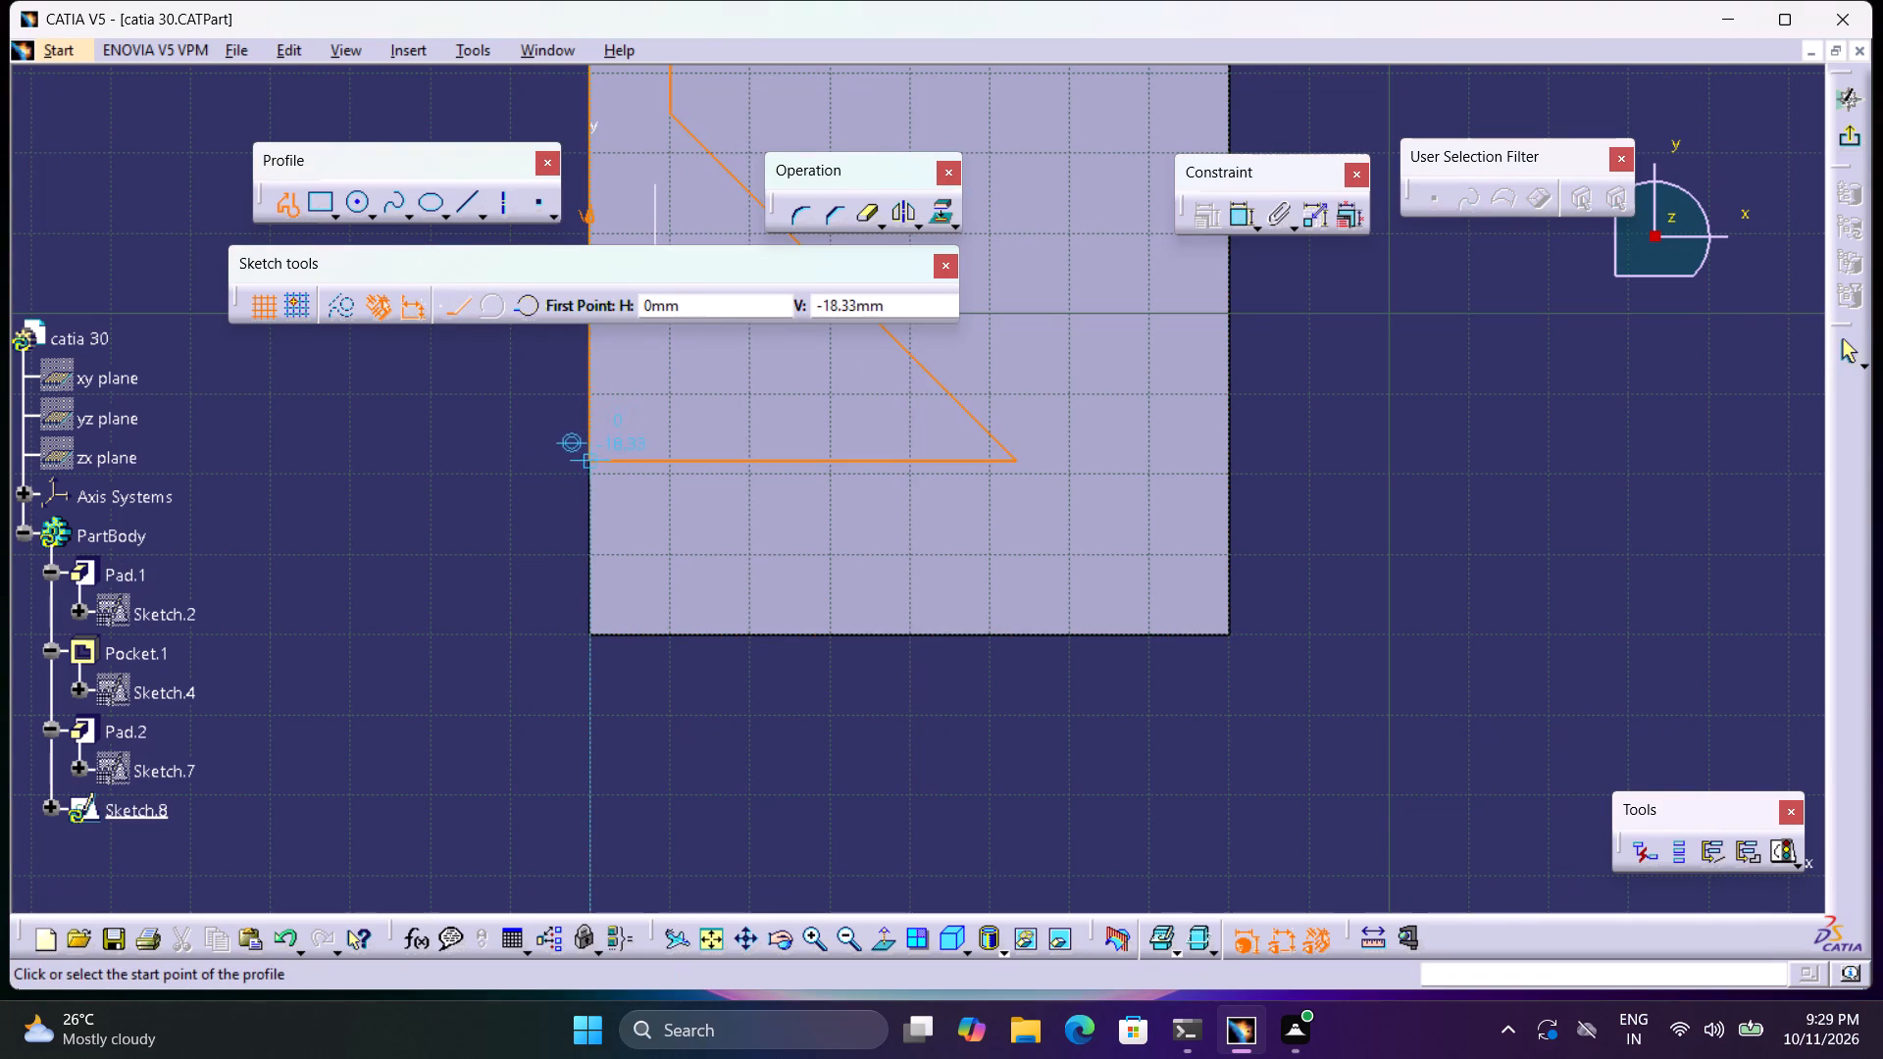
click(586, 461)
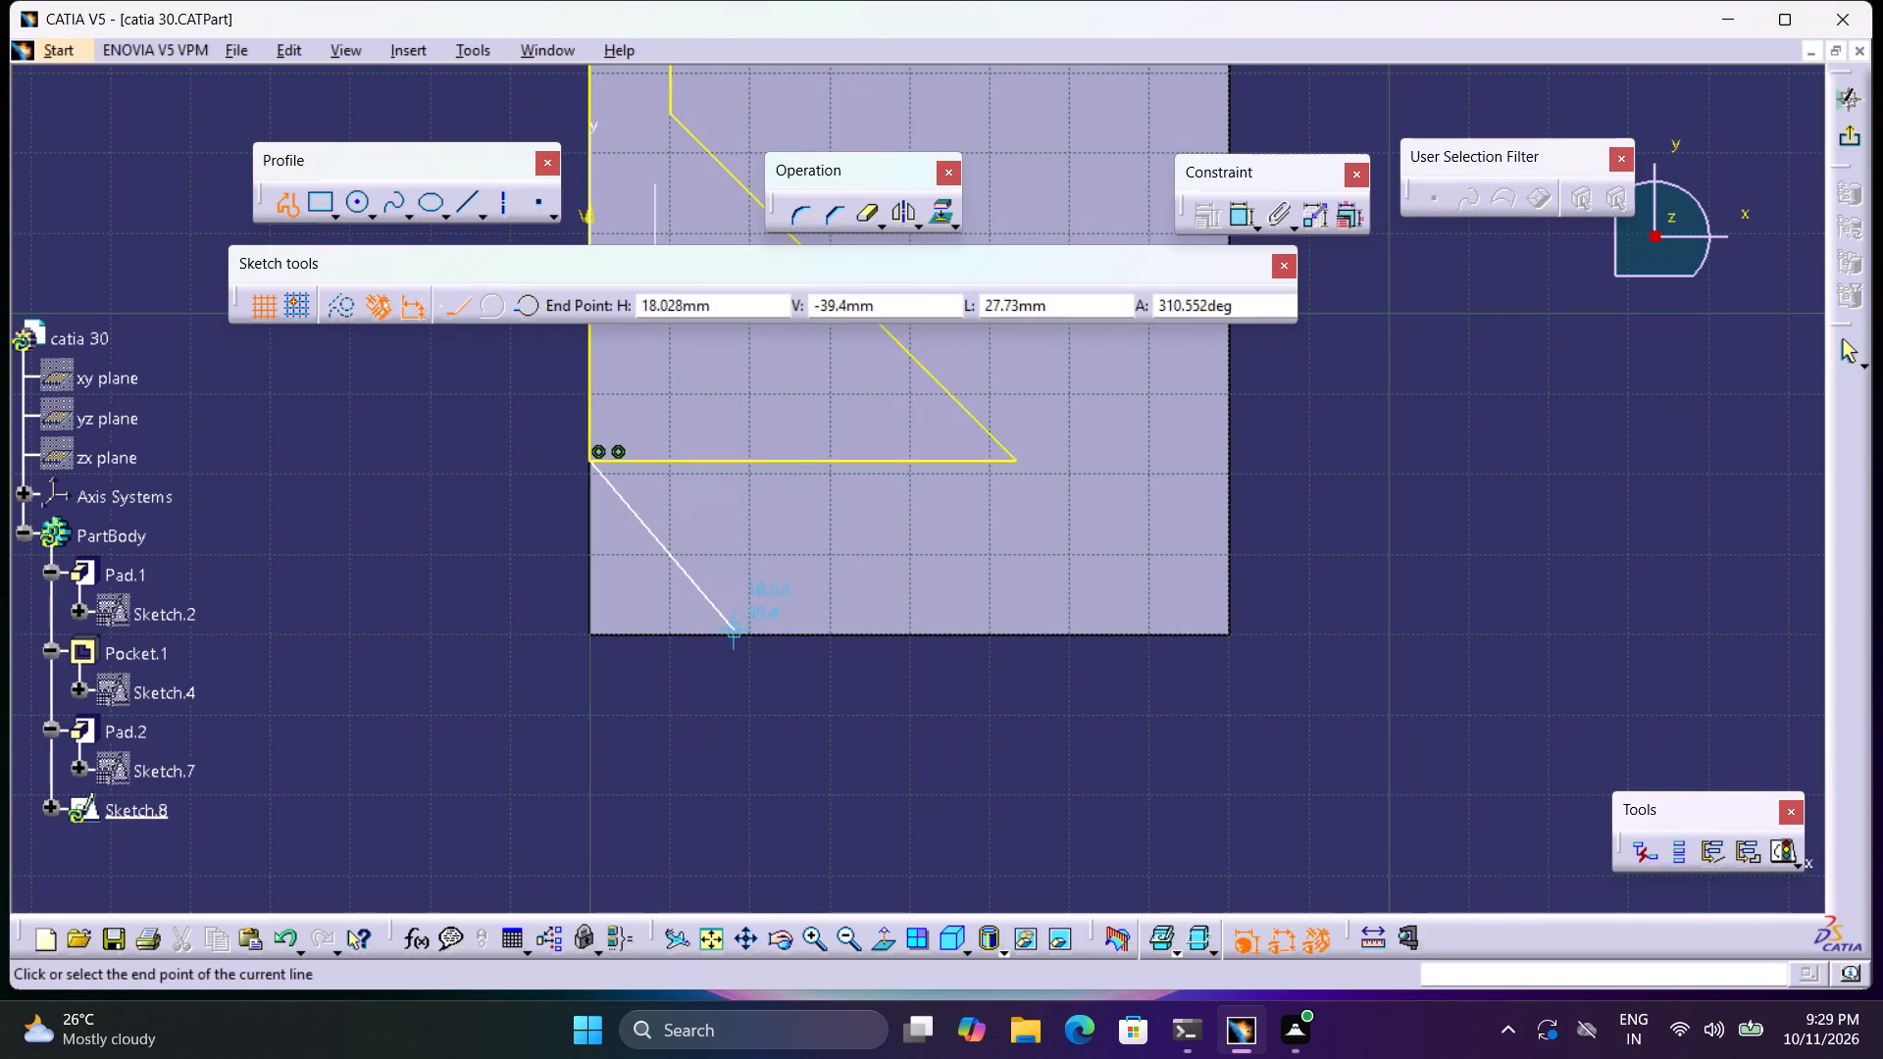
click(736, 633)
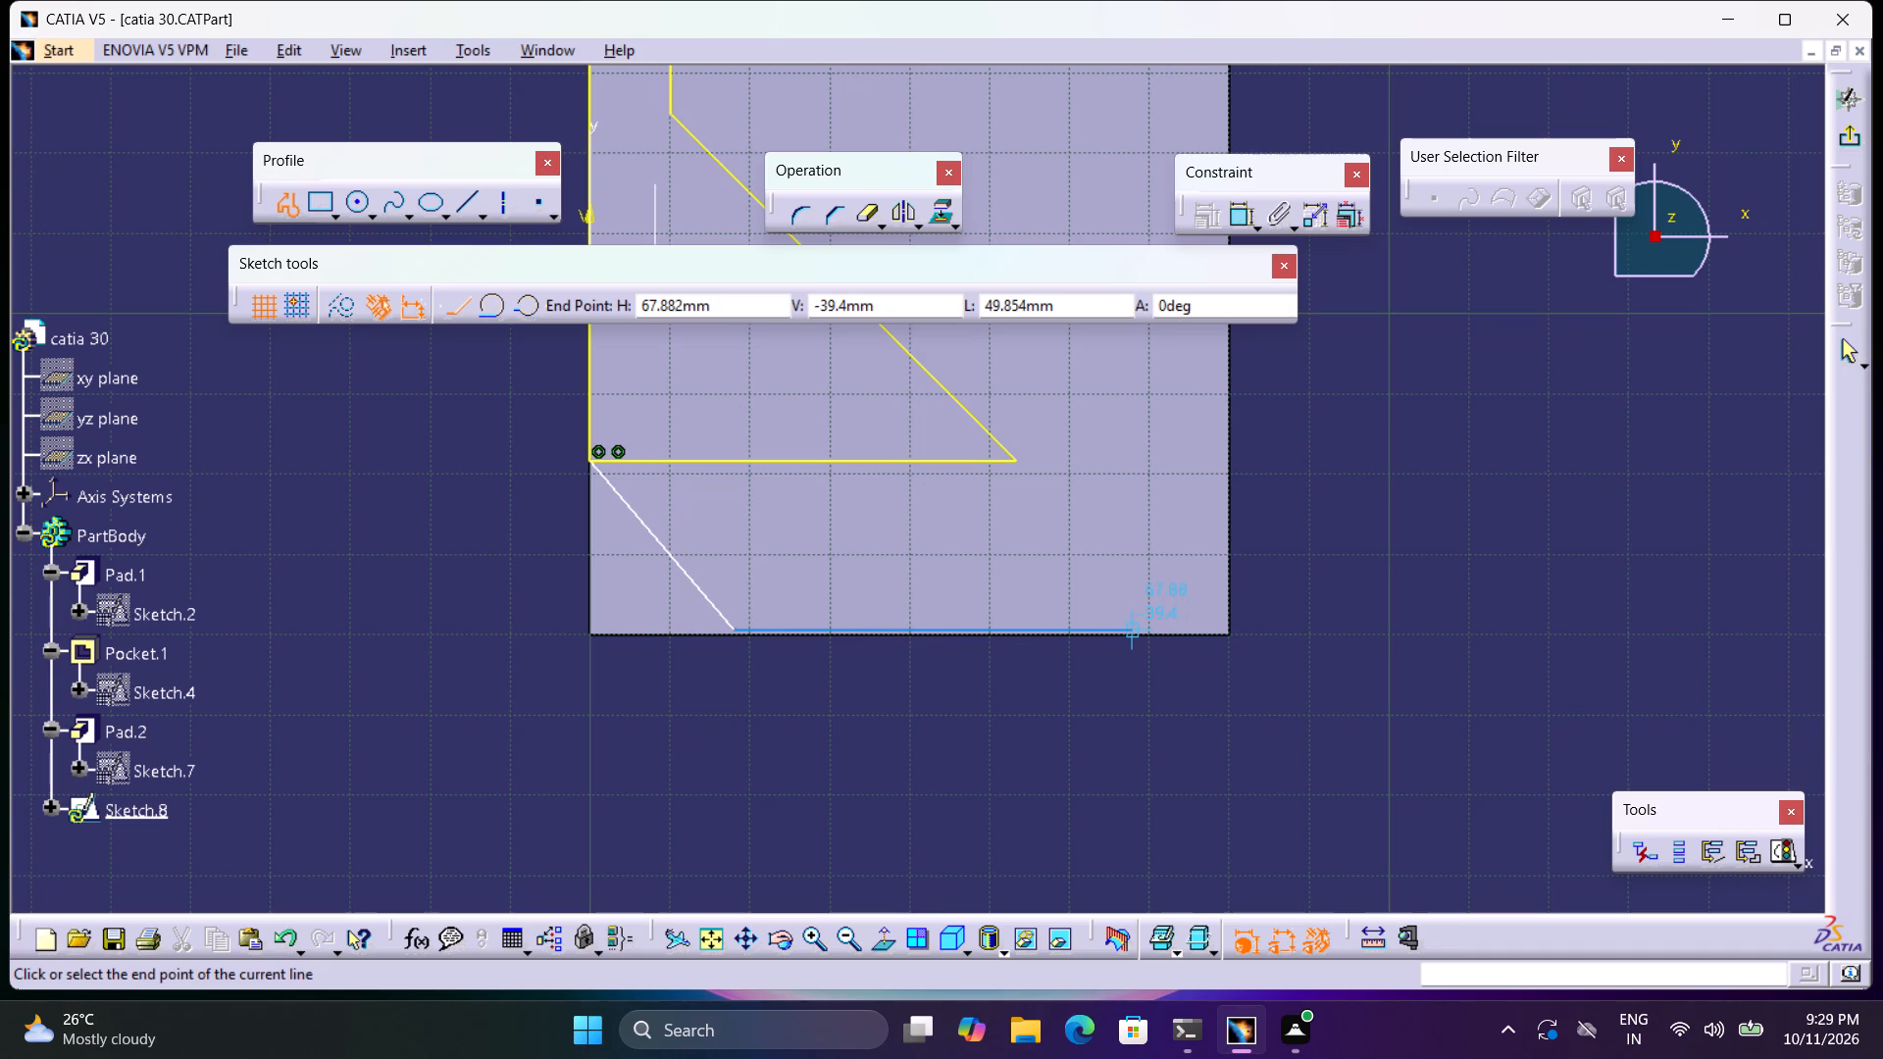
click(1133, 629)
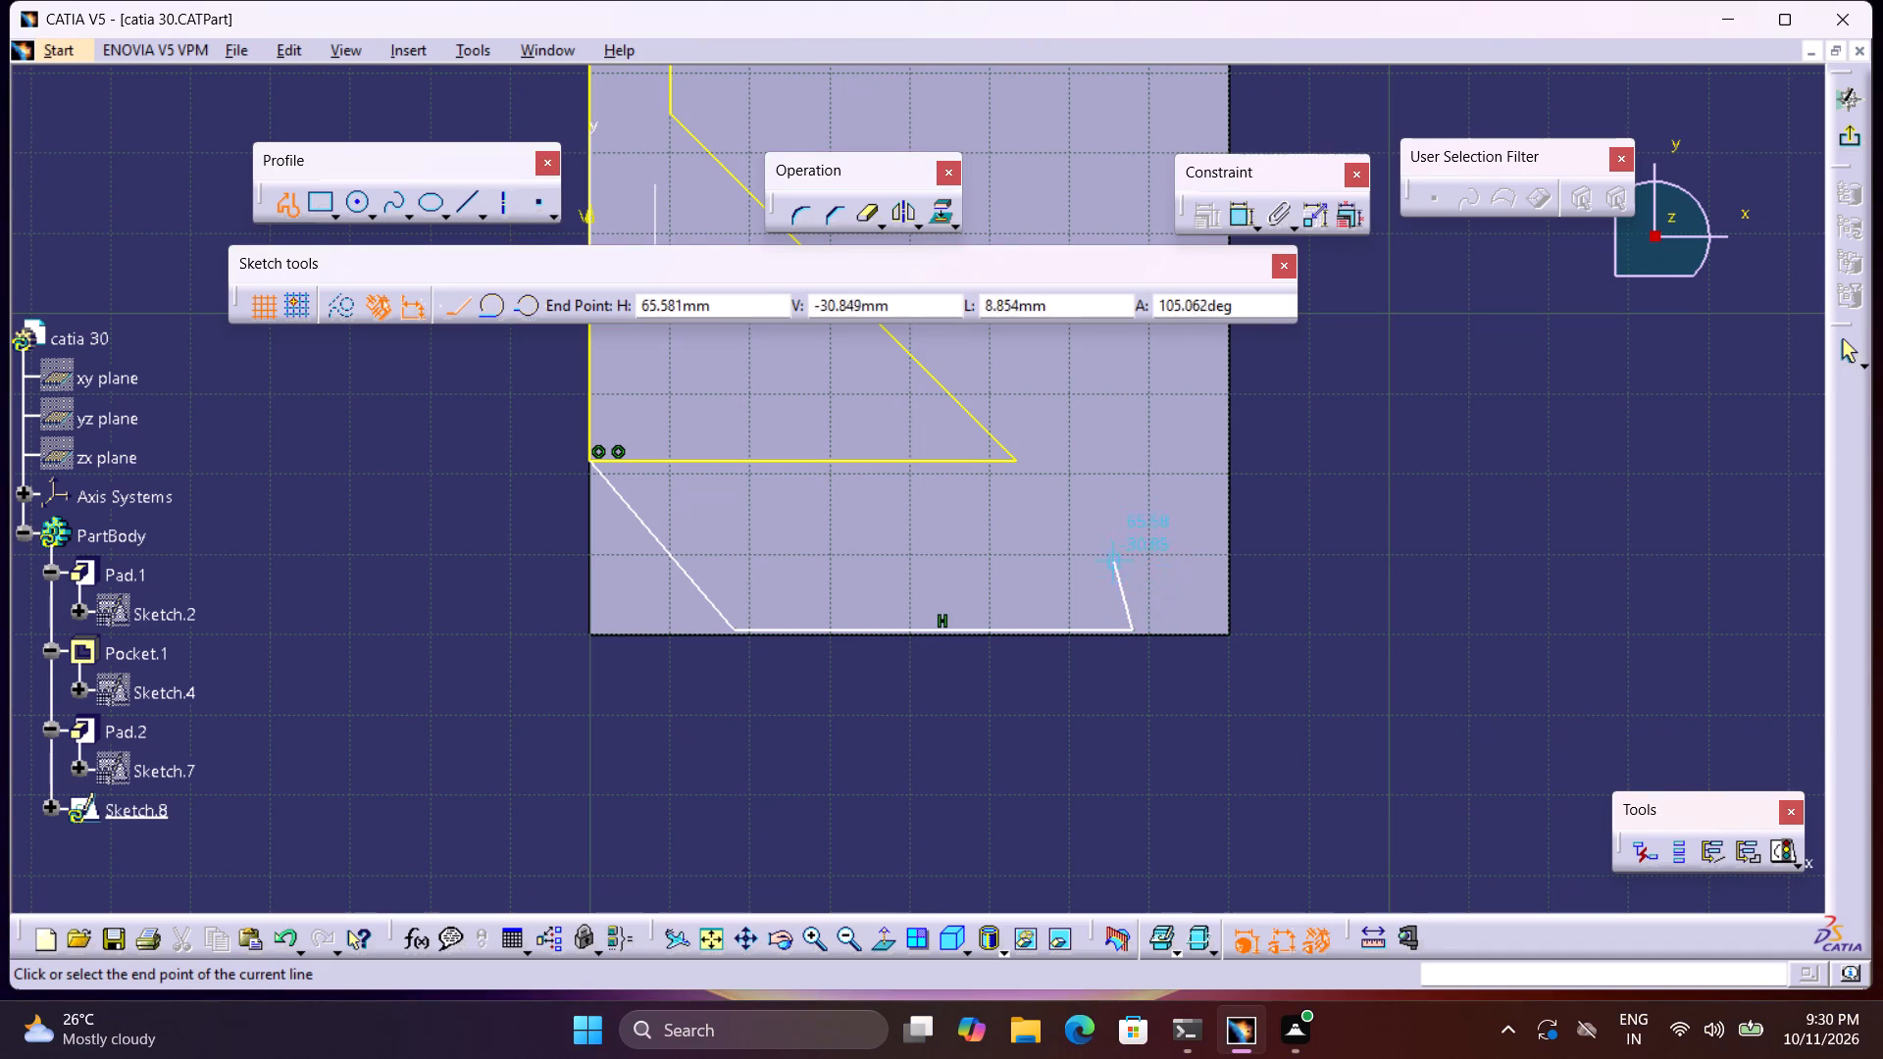
click(1014, 457)
Dimension the angle between the base's side edge and the profile's first sloping line, and set it to 30°.
click(1243, 222)
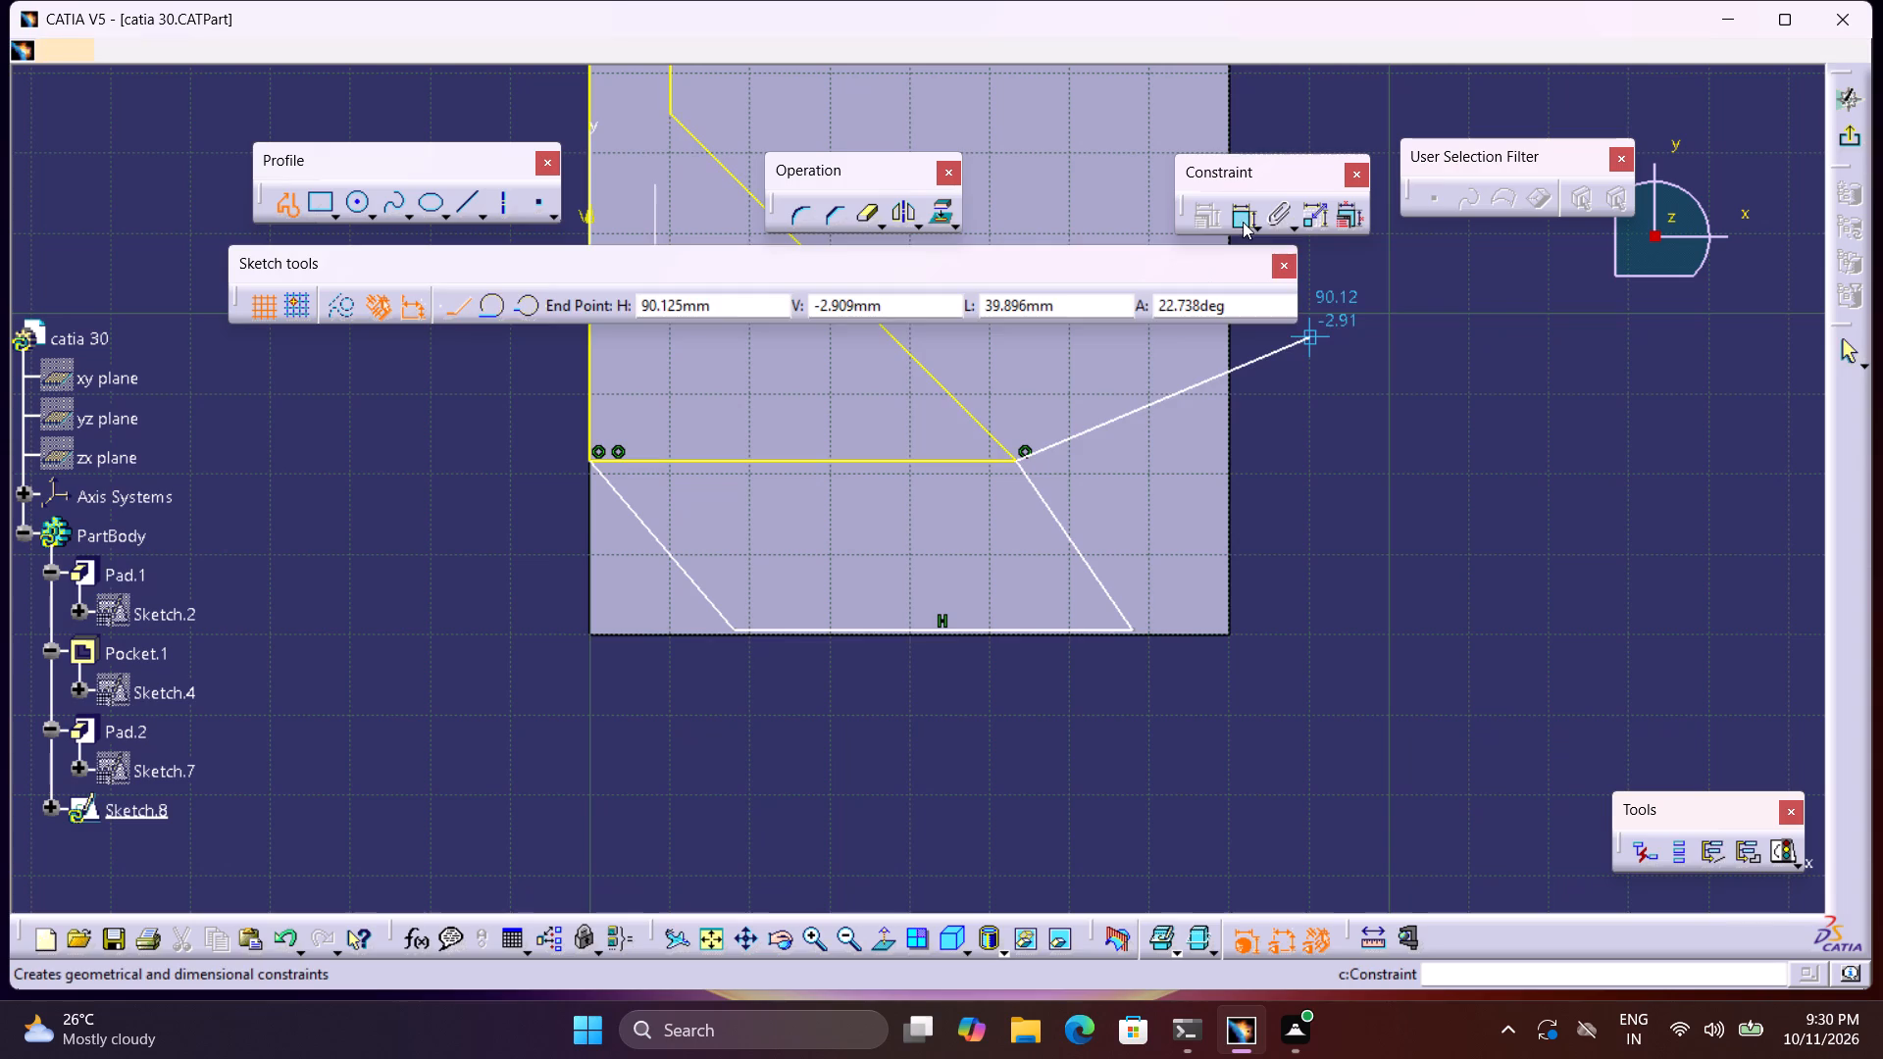
click(643, 524)
click(586, 540)
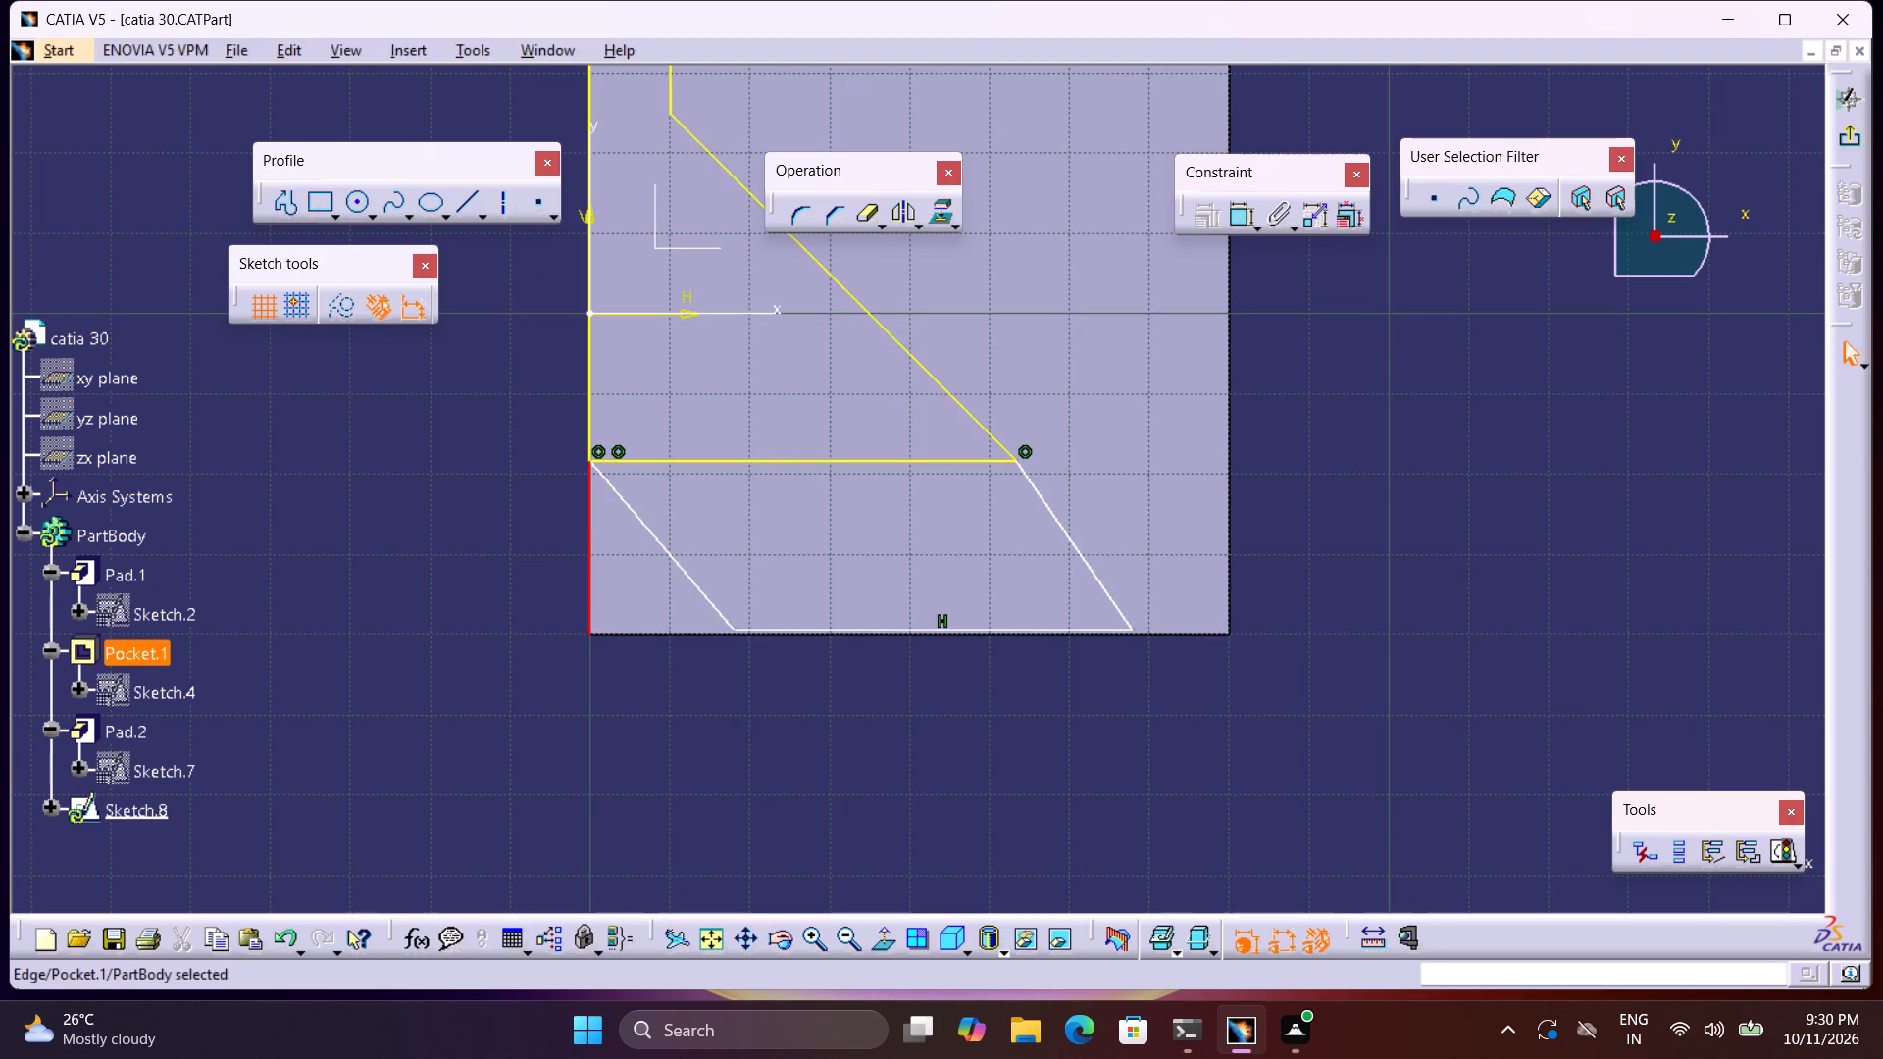
click(1230, 218)
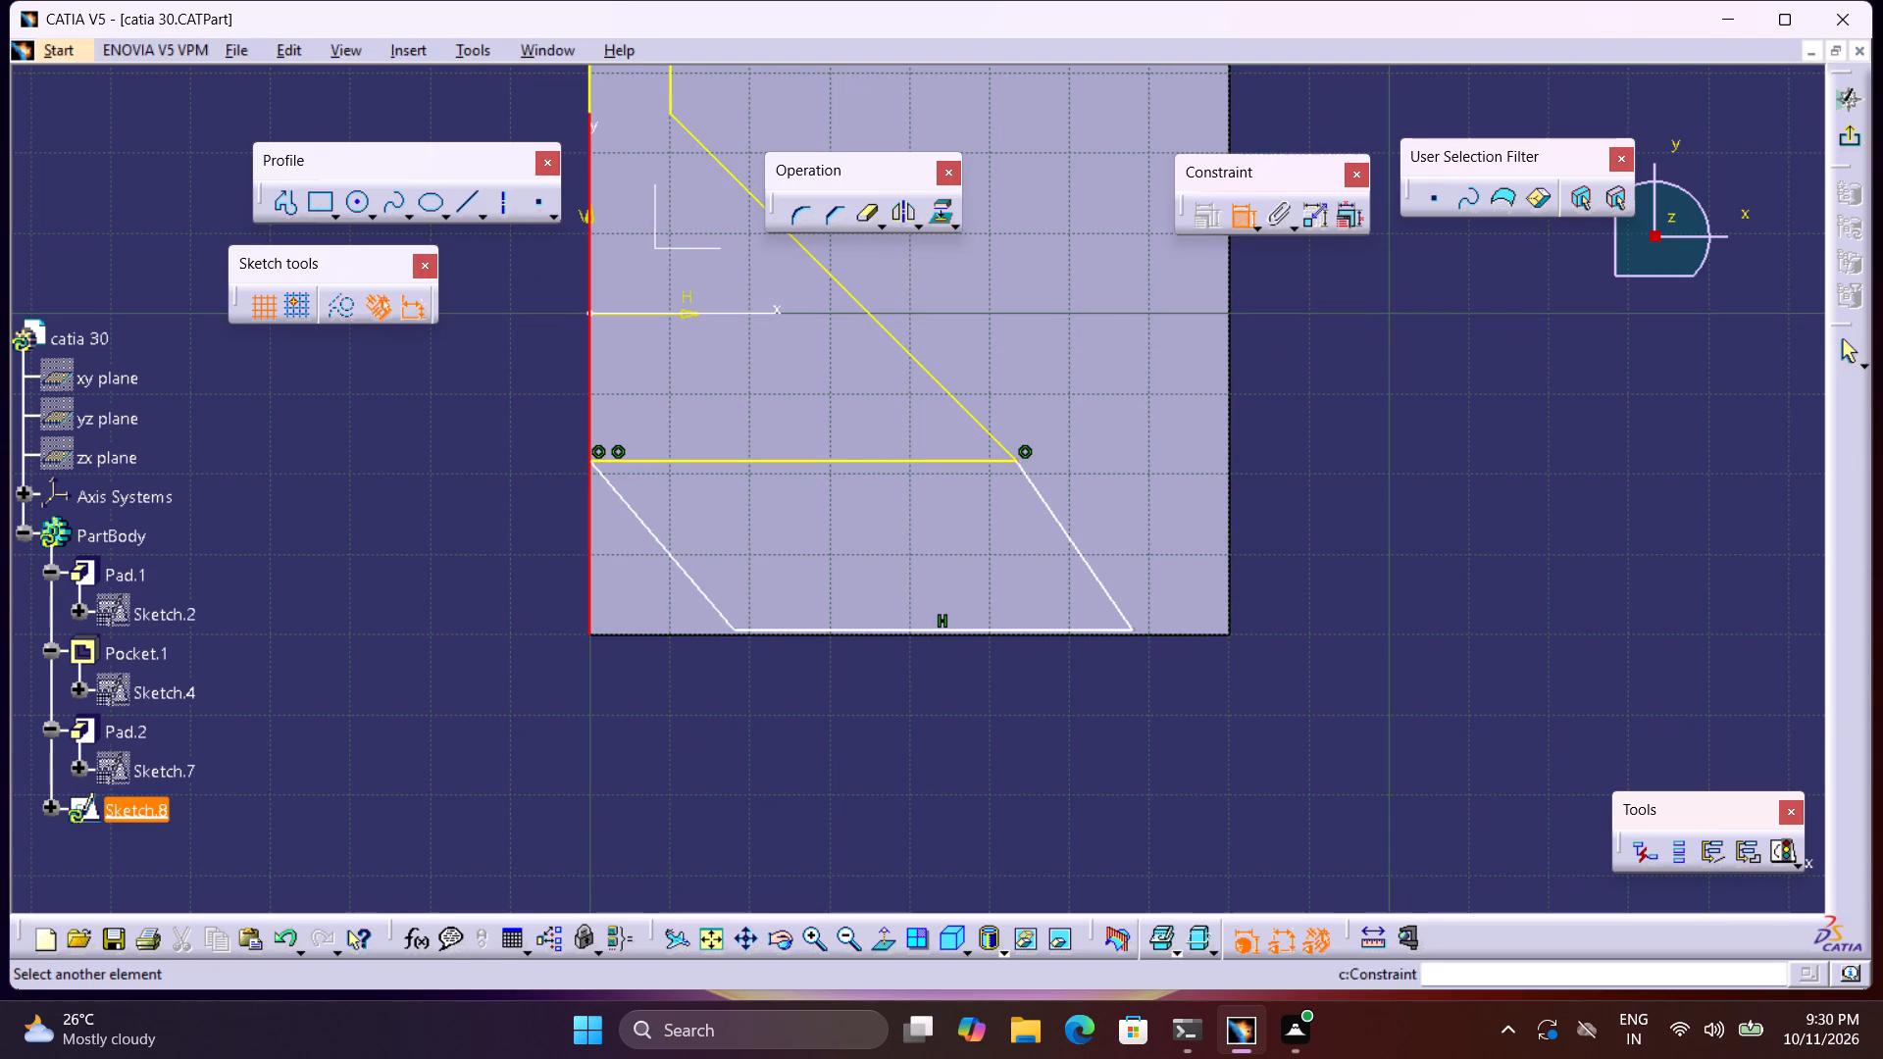
click(643, 523)
click(656, 703)
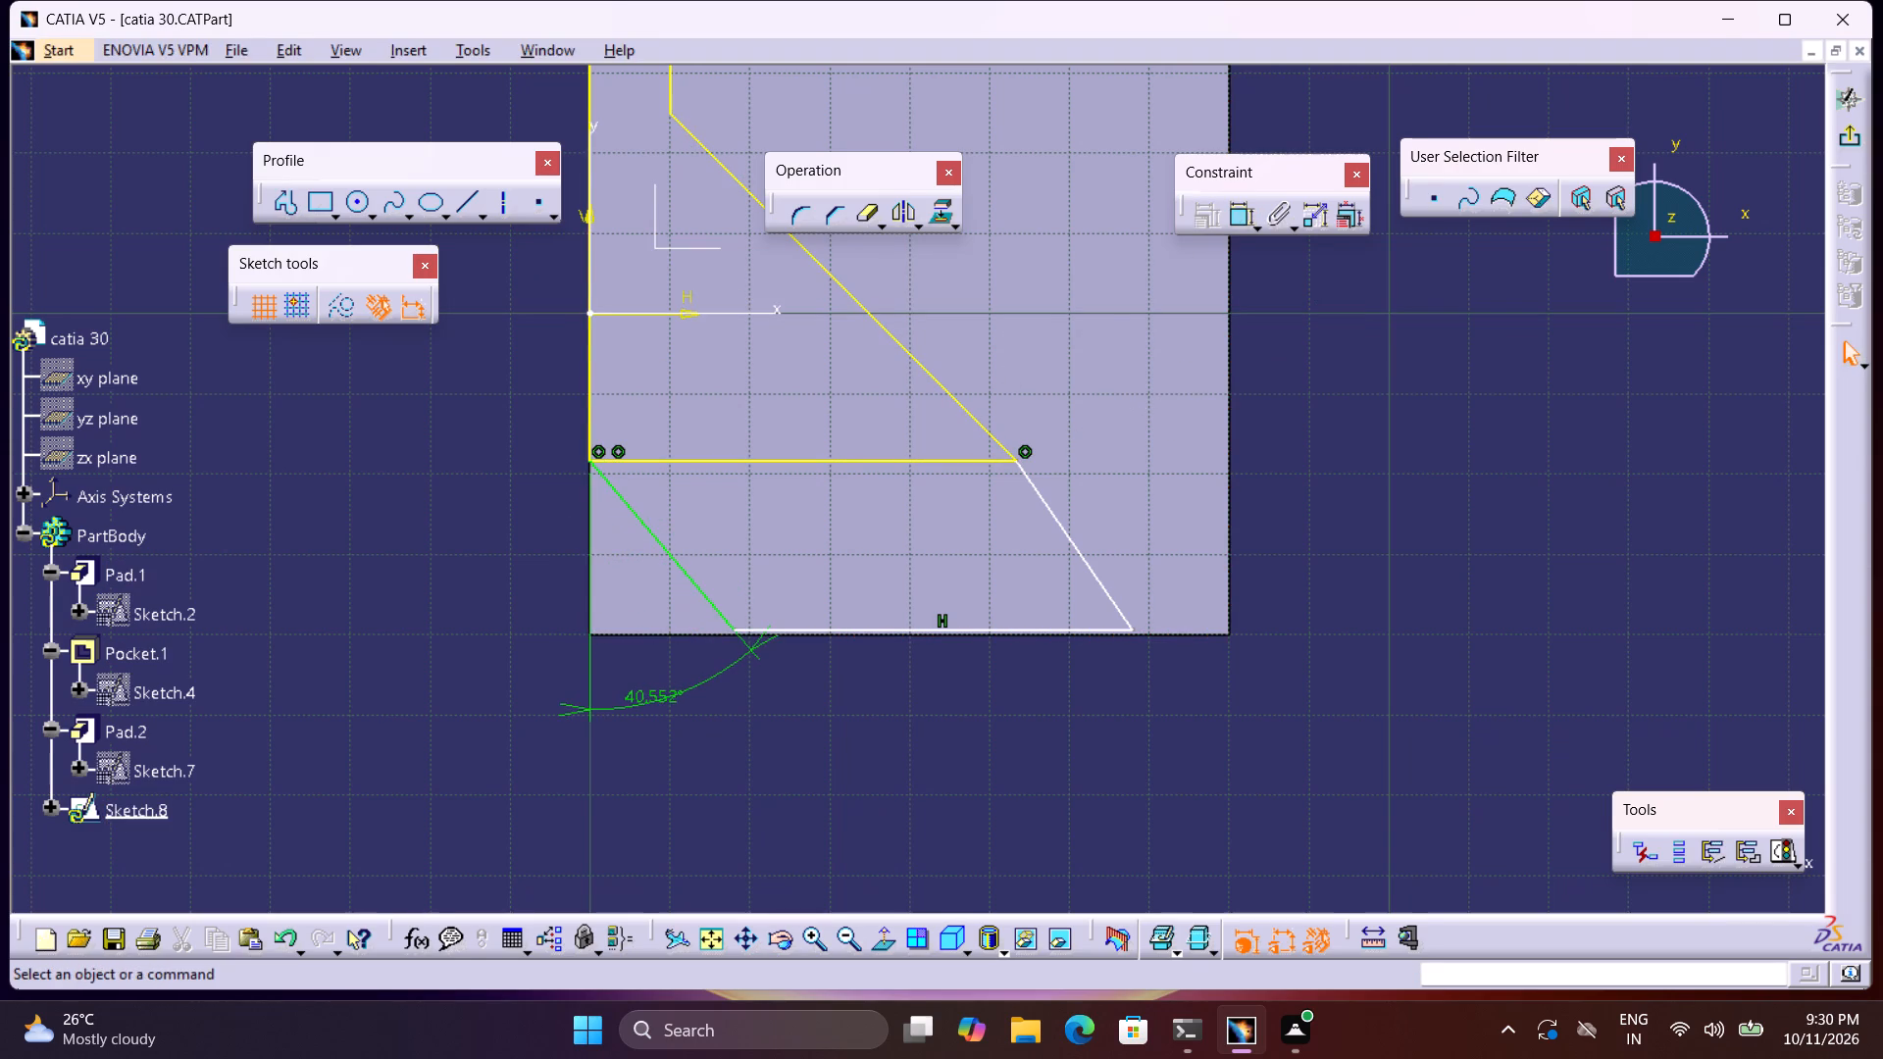
double_click(667, 694)
key(3)
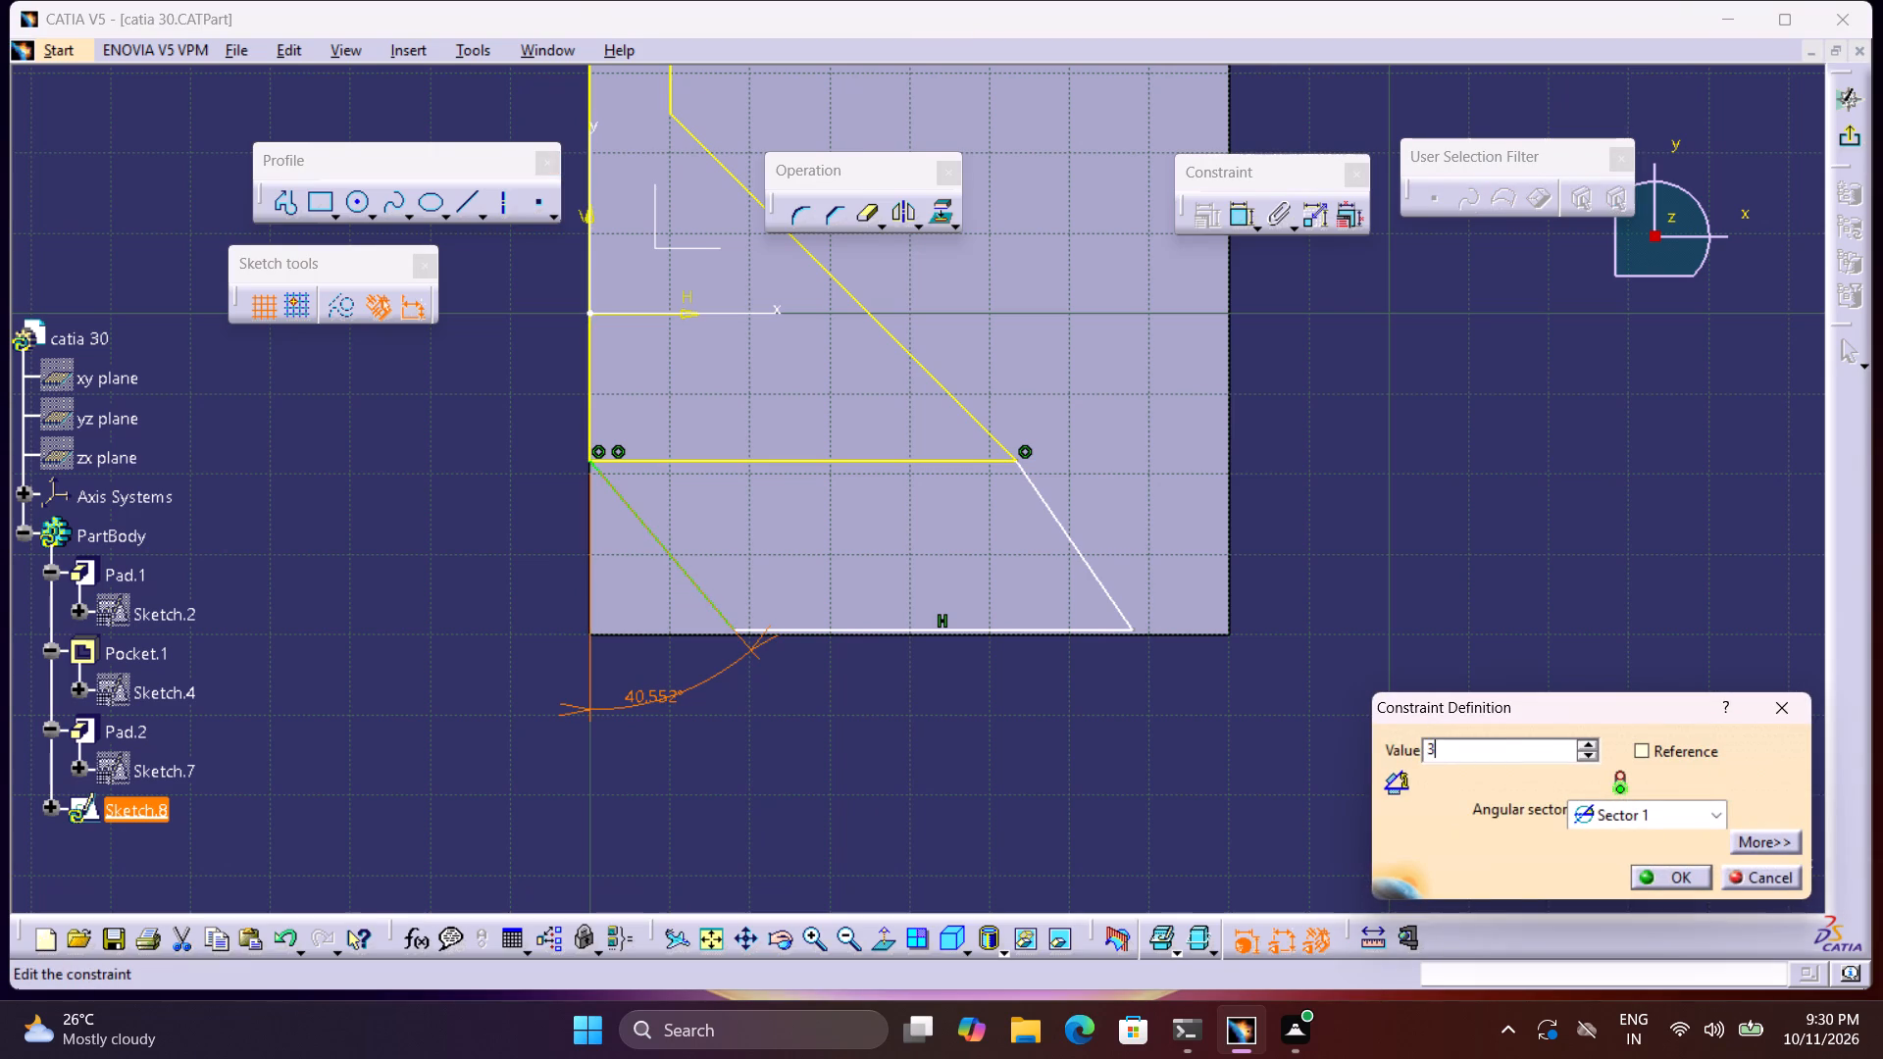
key(0)
key(Return)
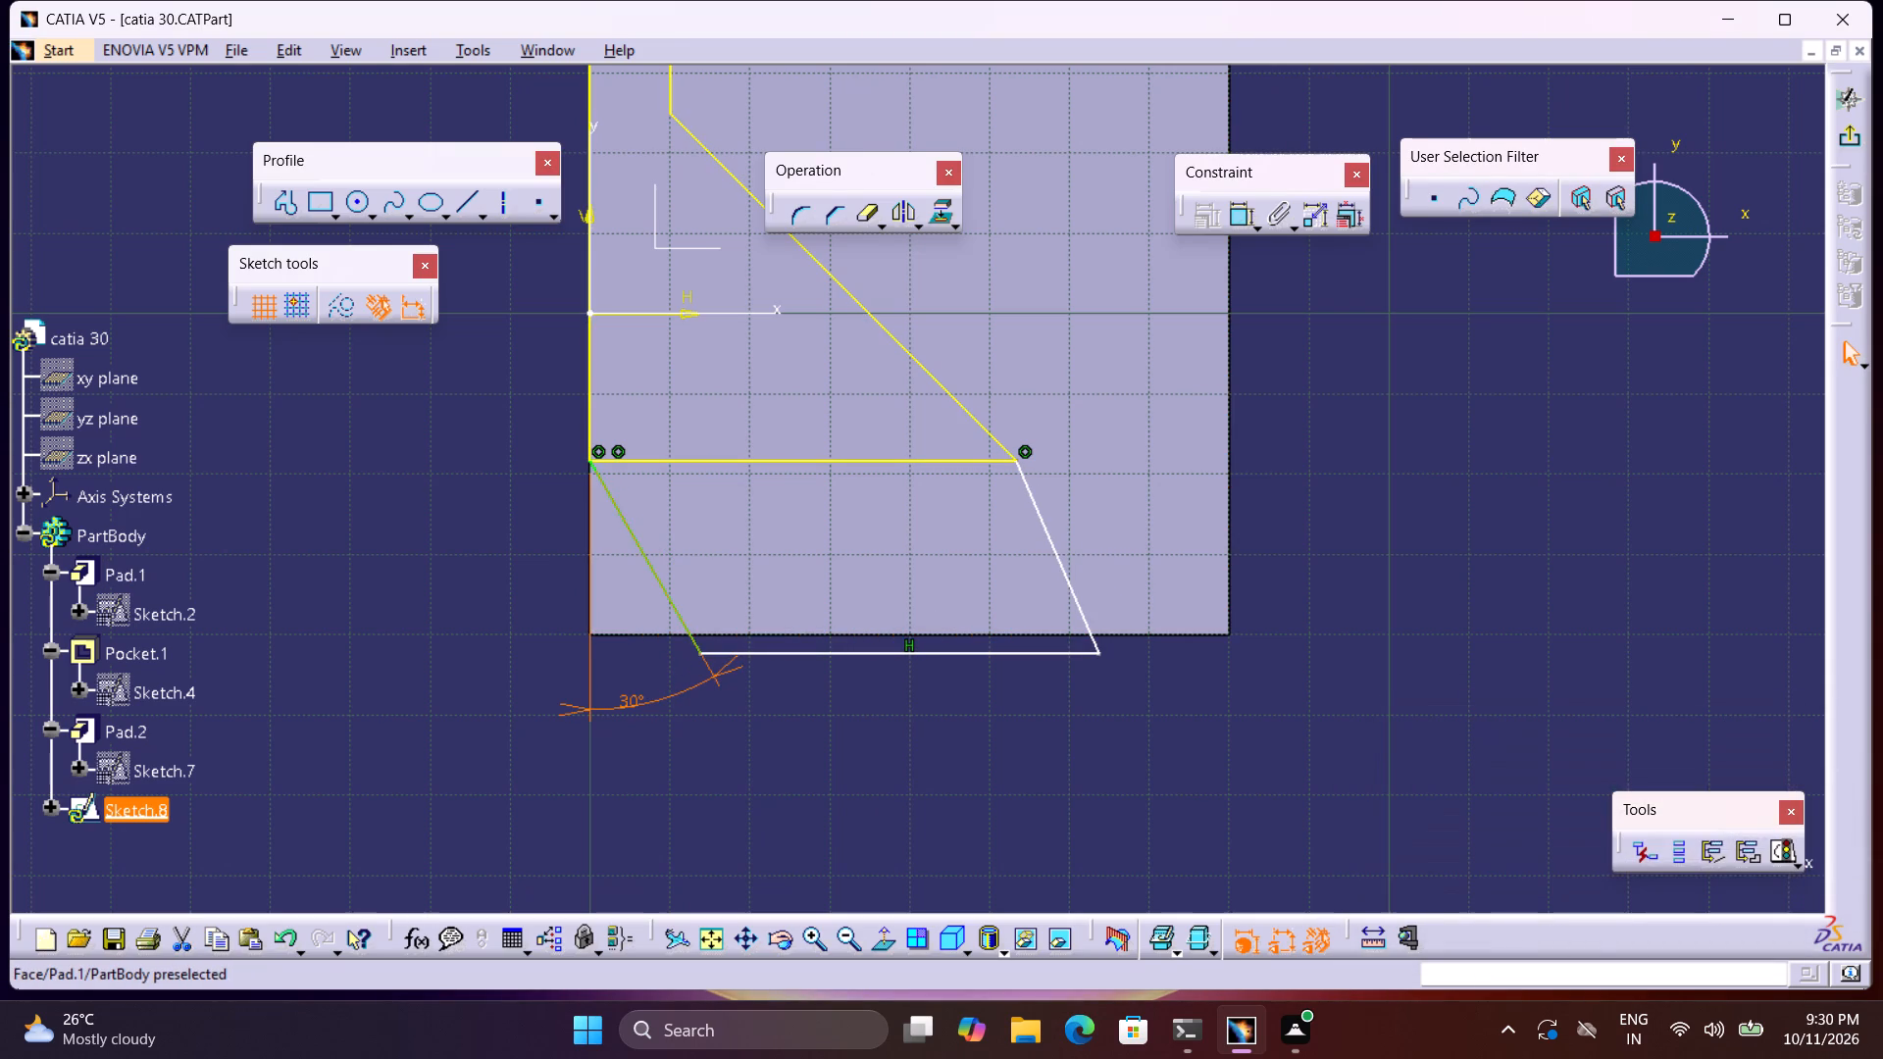
Dimension the vertical extent of the 30° sloping line and set it to 25 mm.
click(1247, 224)
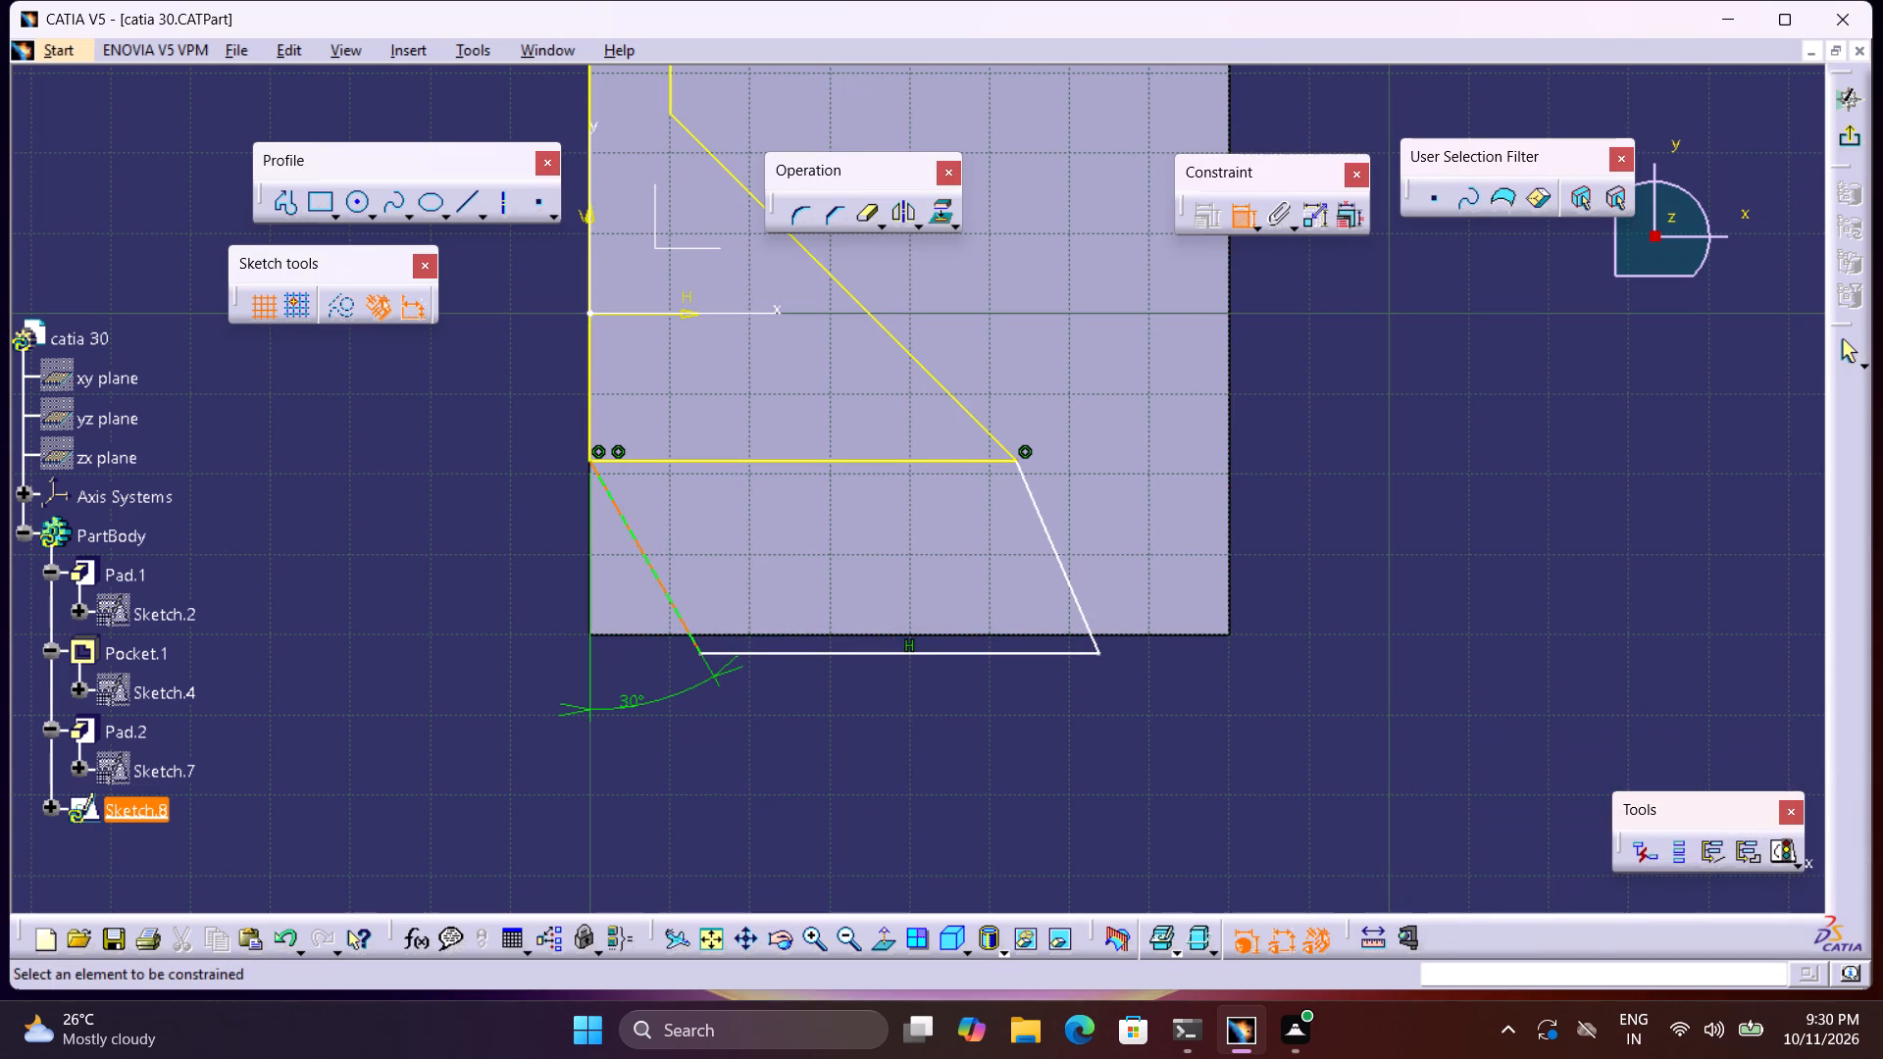
click(657, 572)
right_click(604, 583)
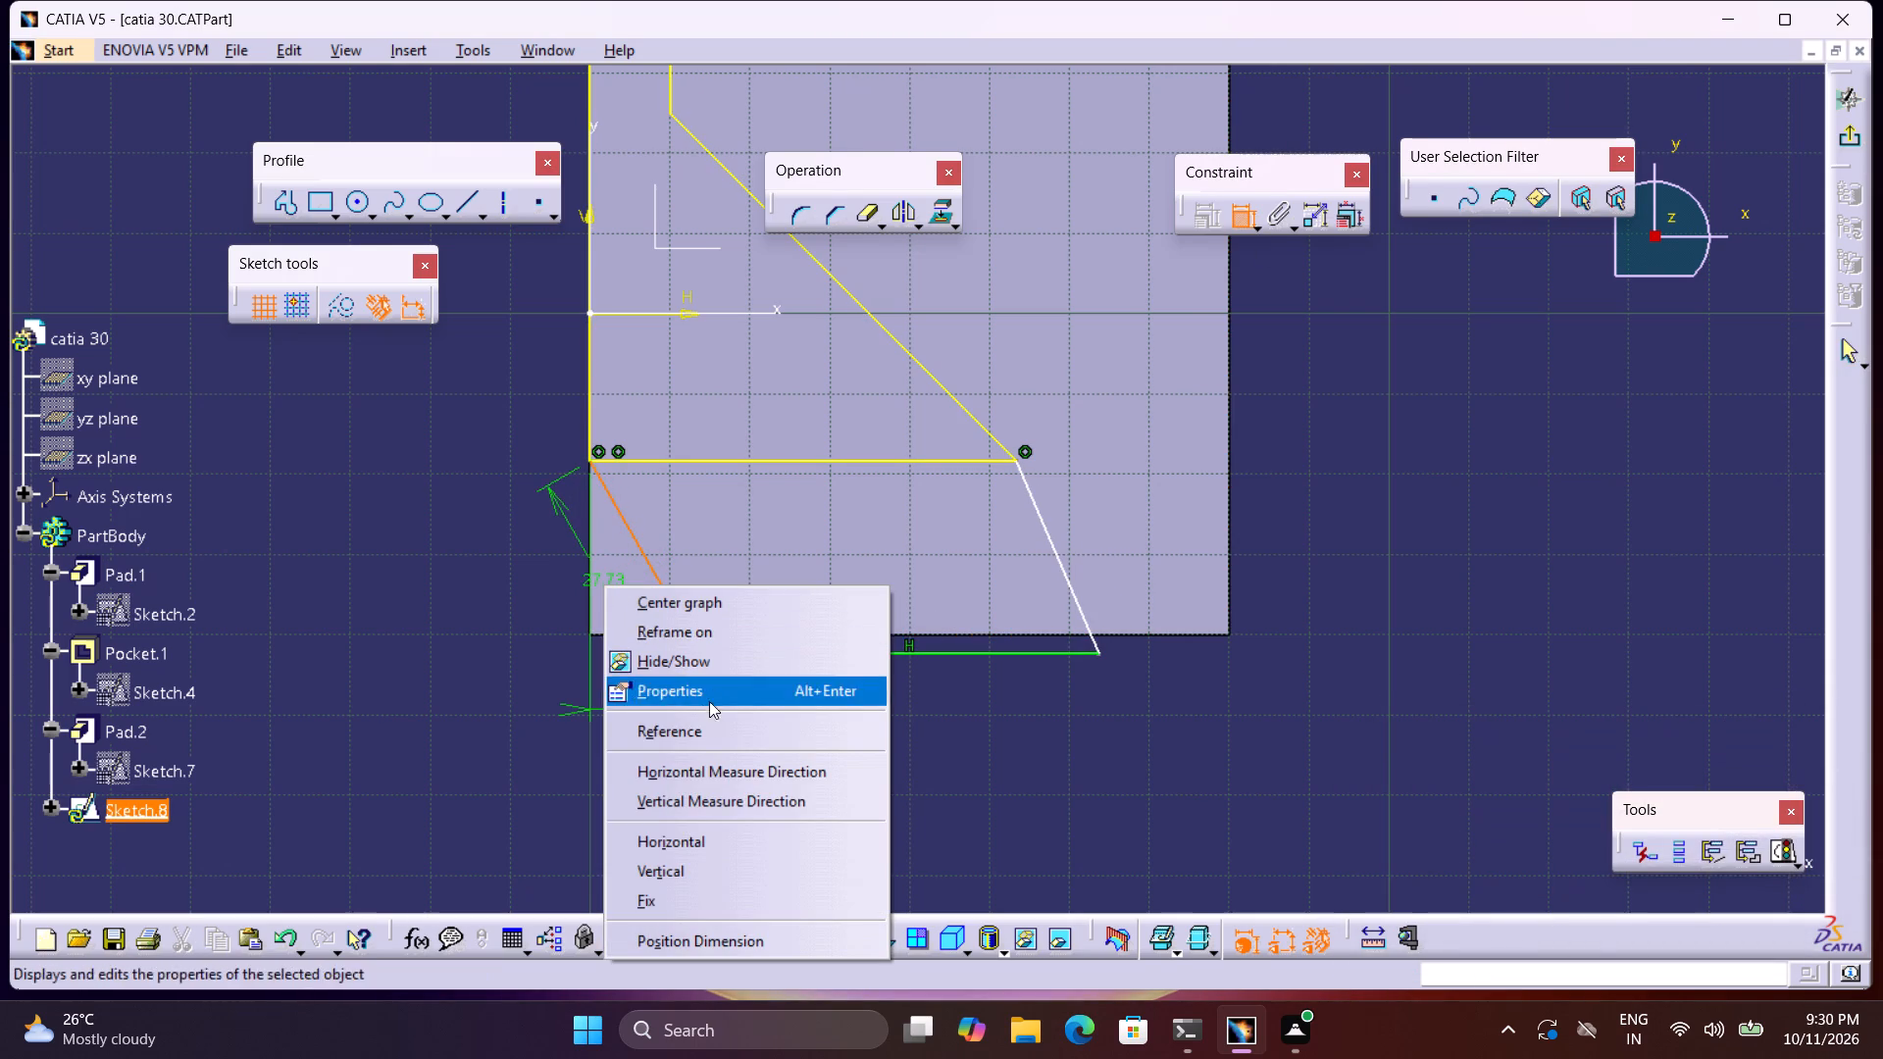
click(733, 764)
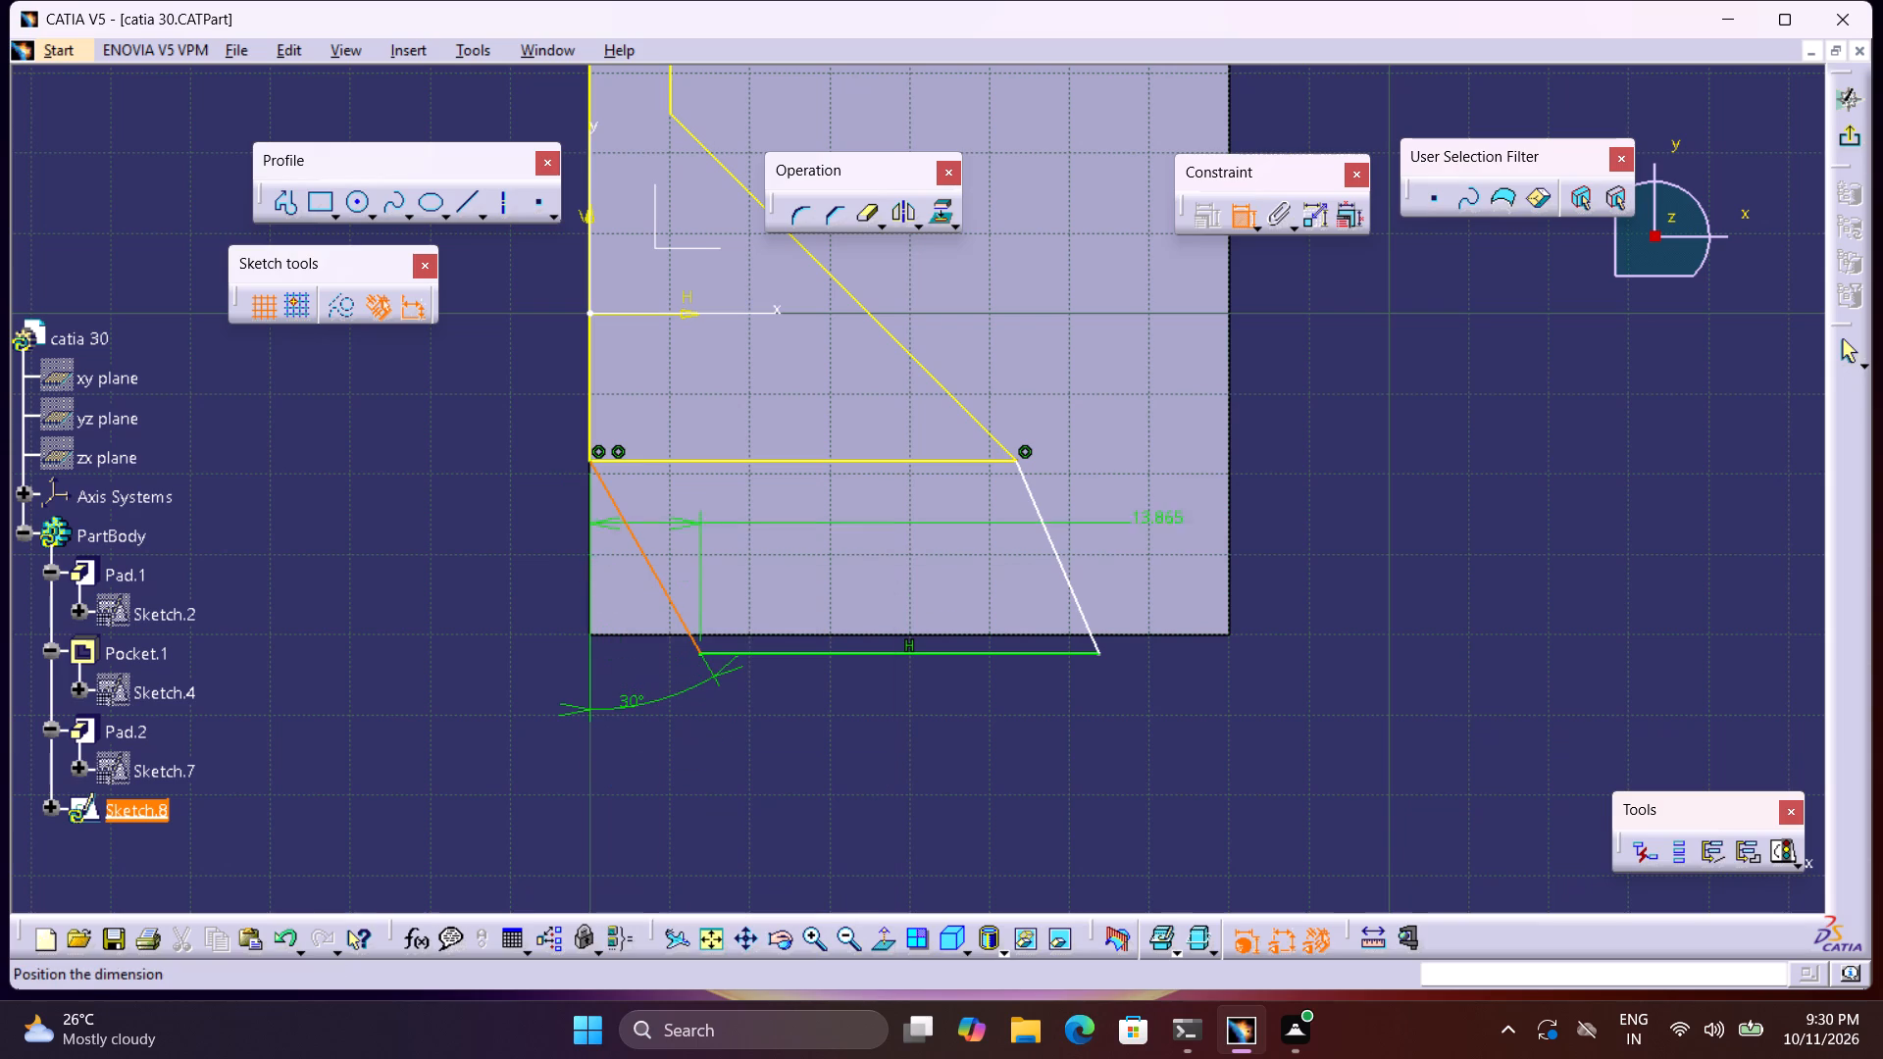
right_click(1175, 578)
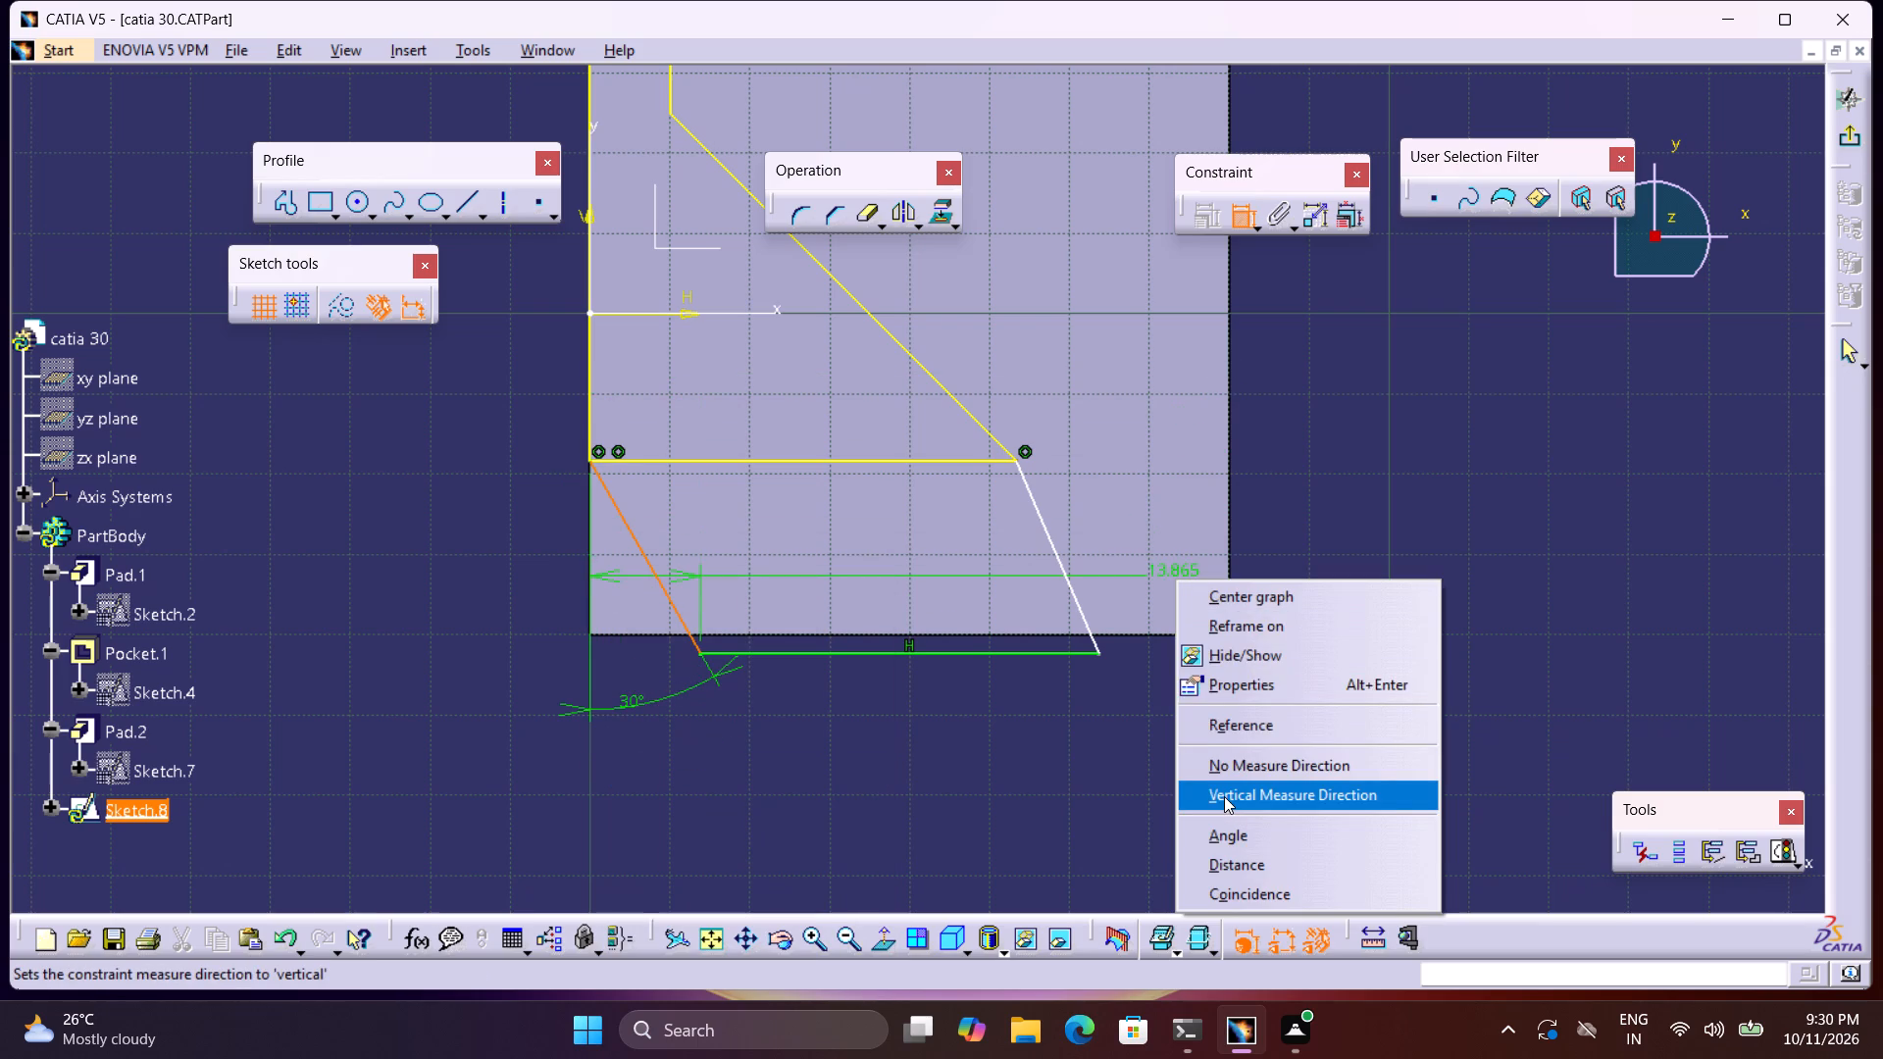
click(1224, 796)
triple_click(471, 604)
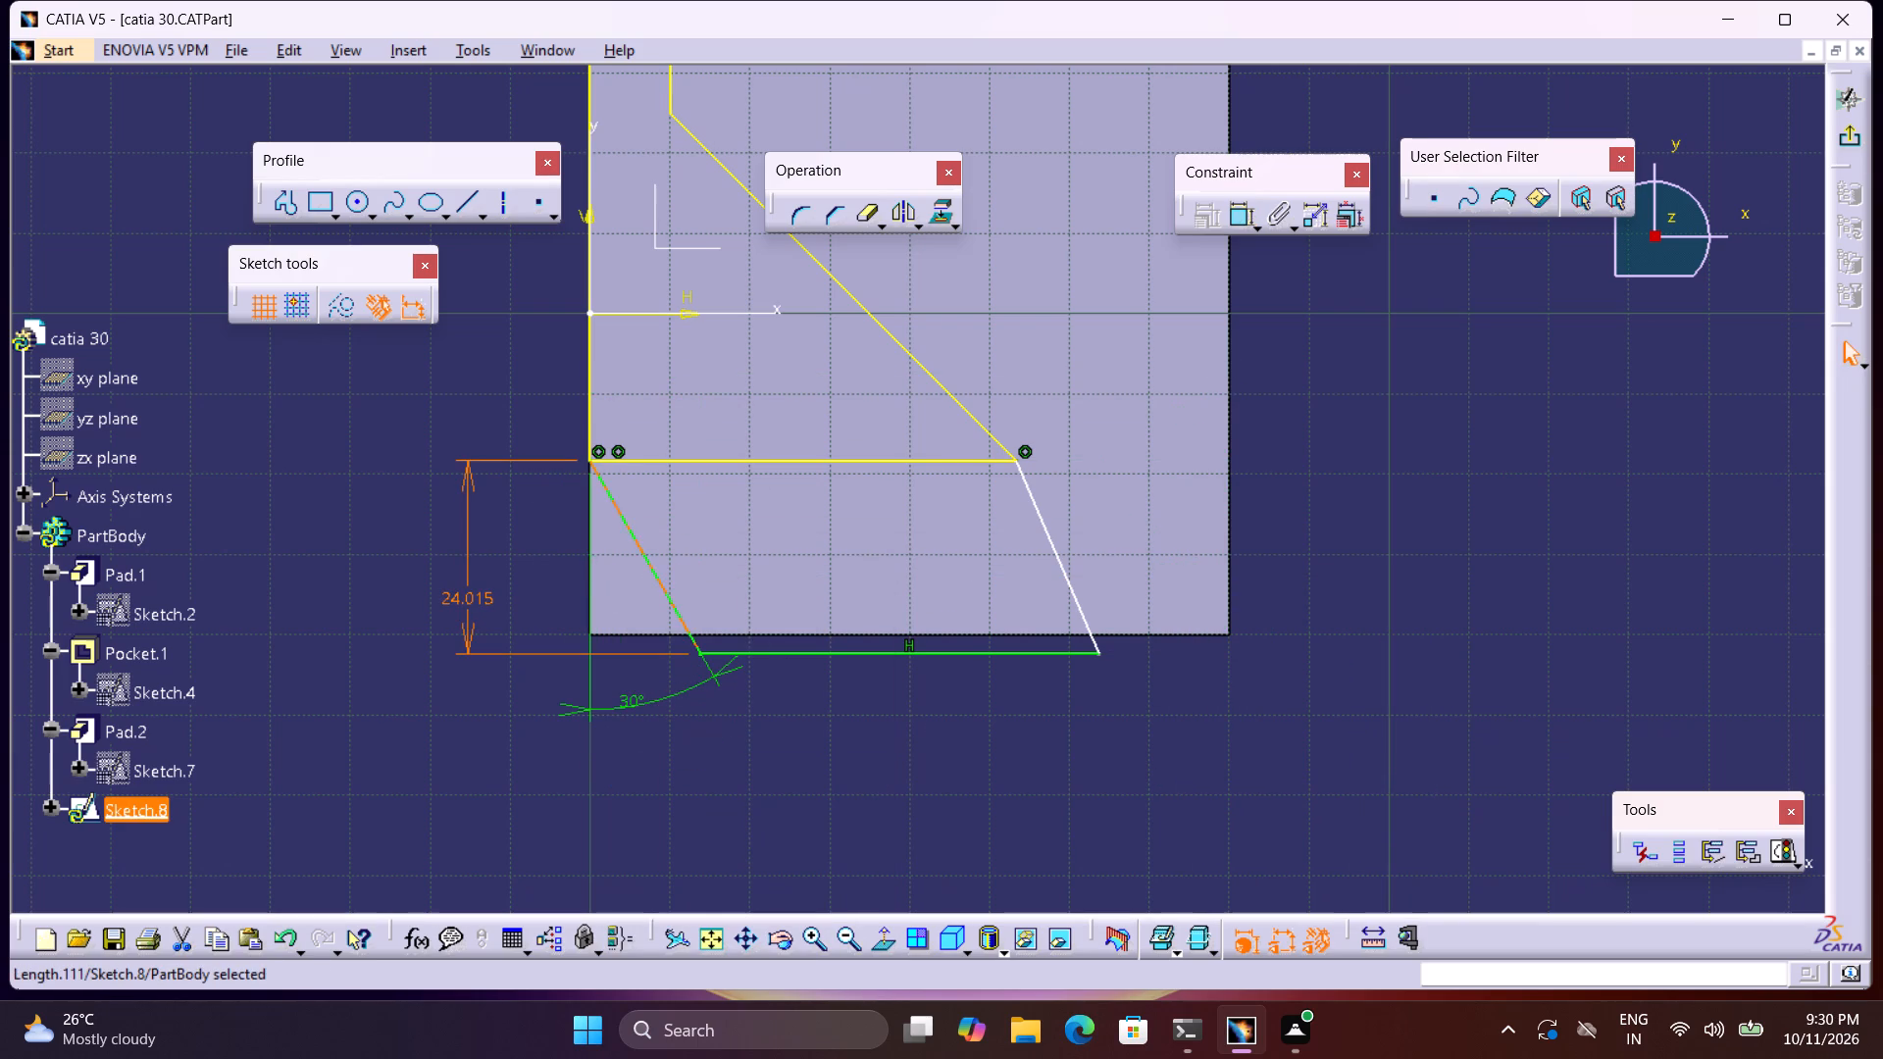
double_click(469, 589)
key(2)
key(5)
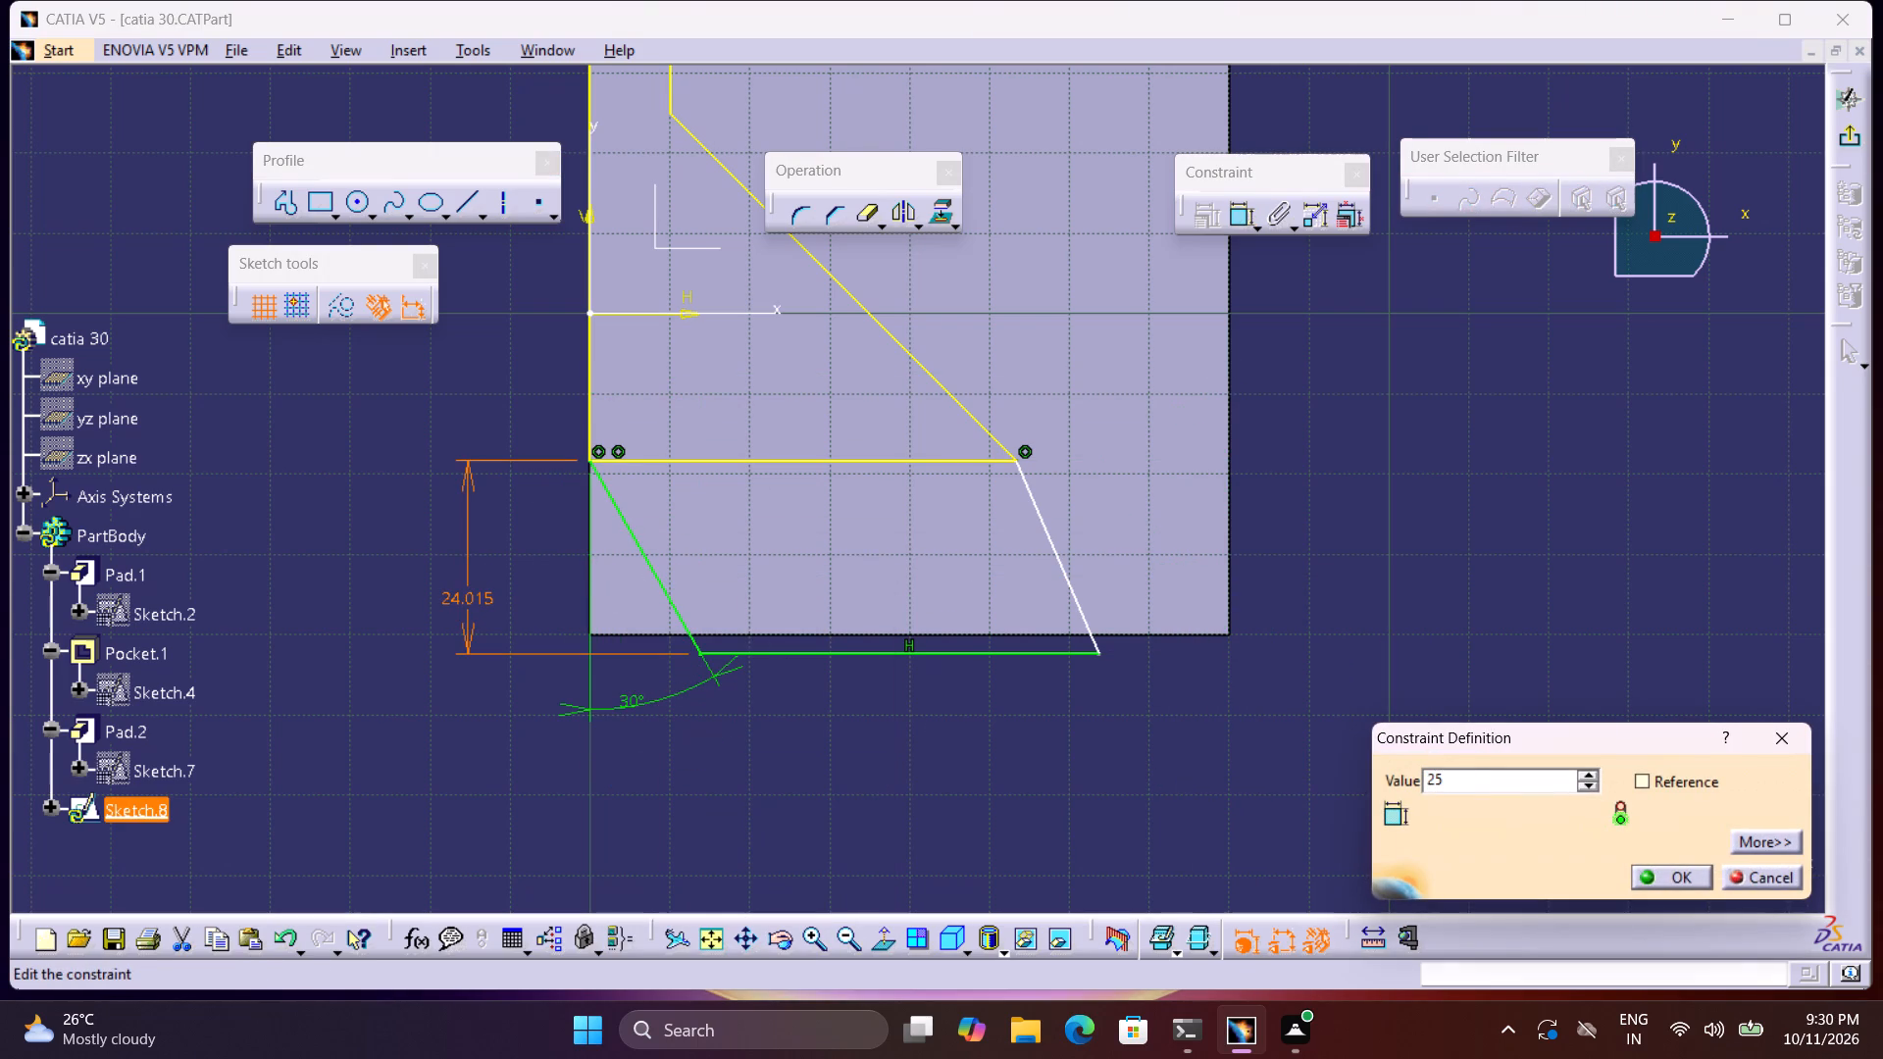
key(Return)
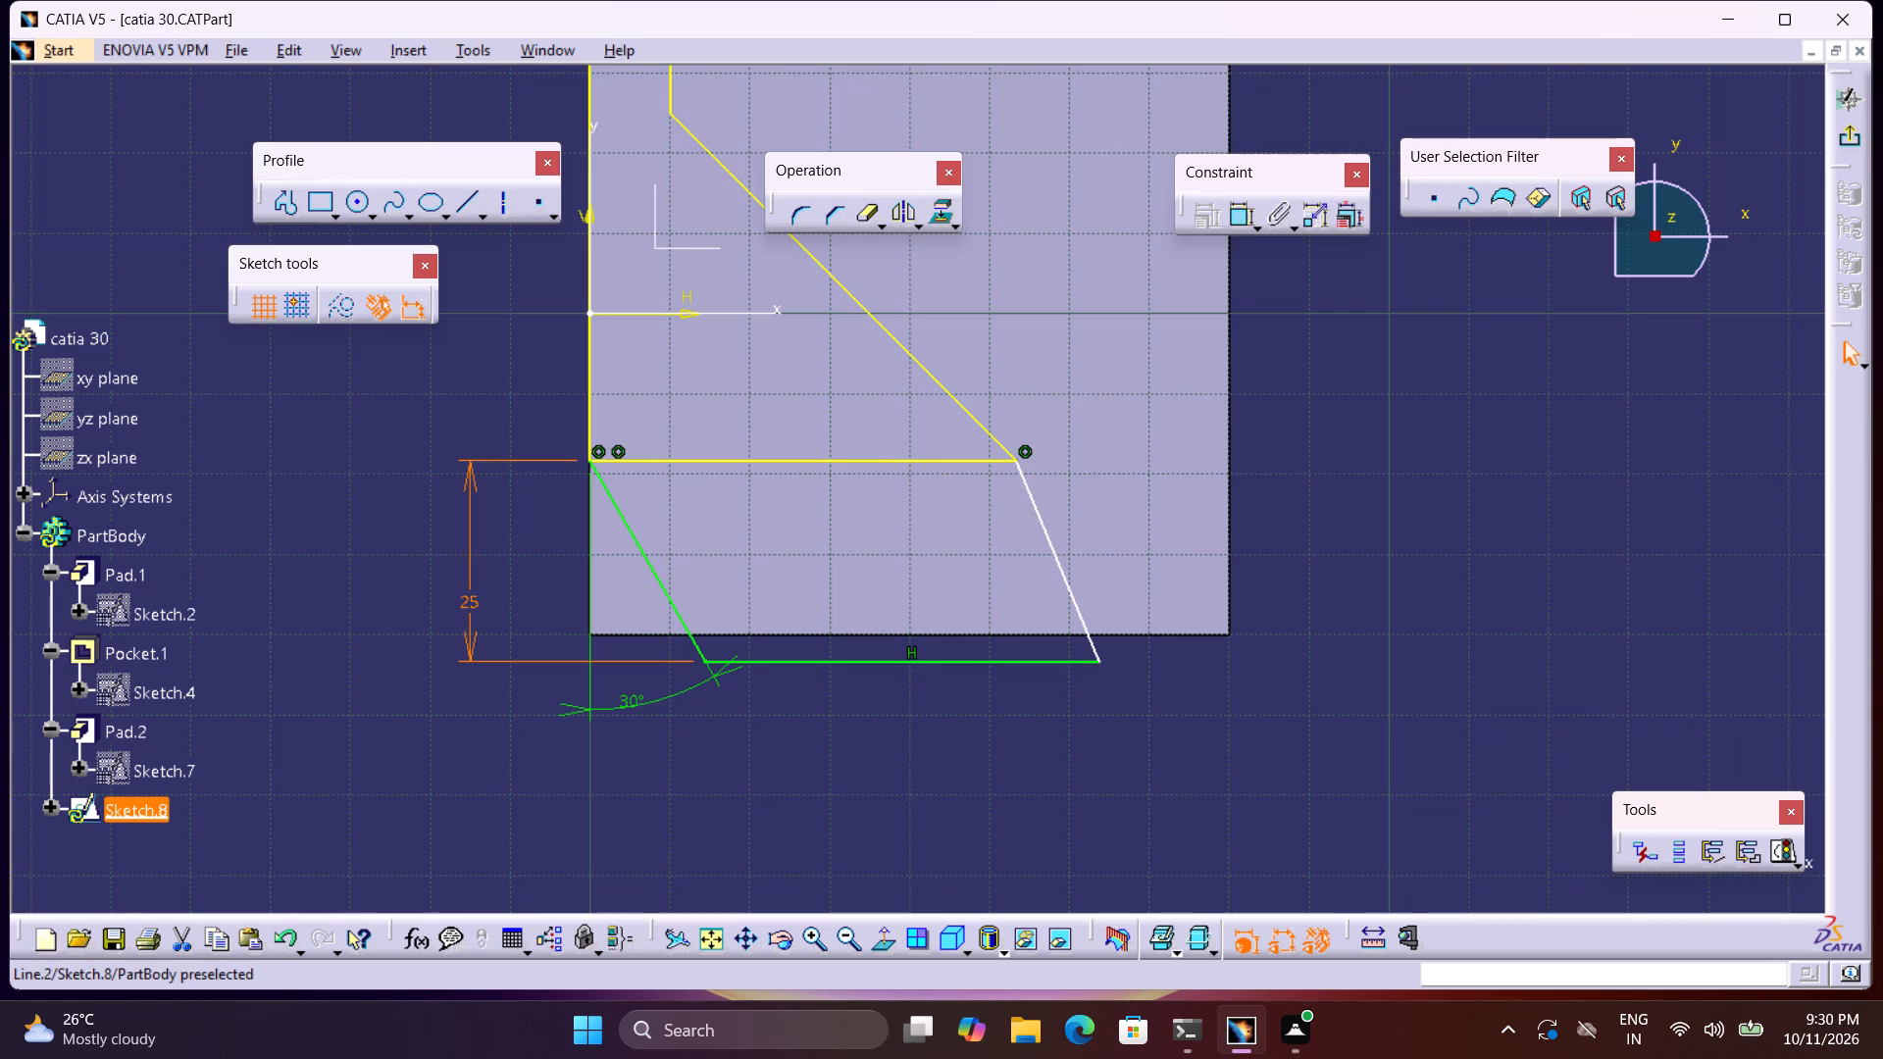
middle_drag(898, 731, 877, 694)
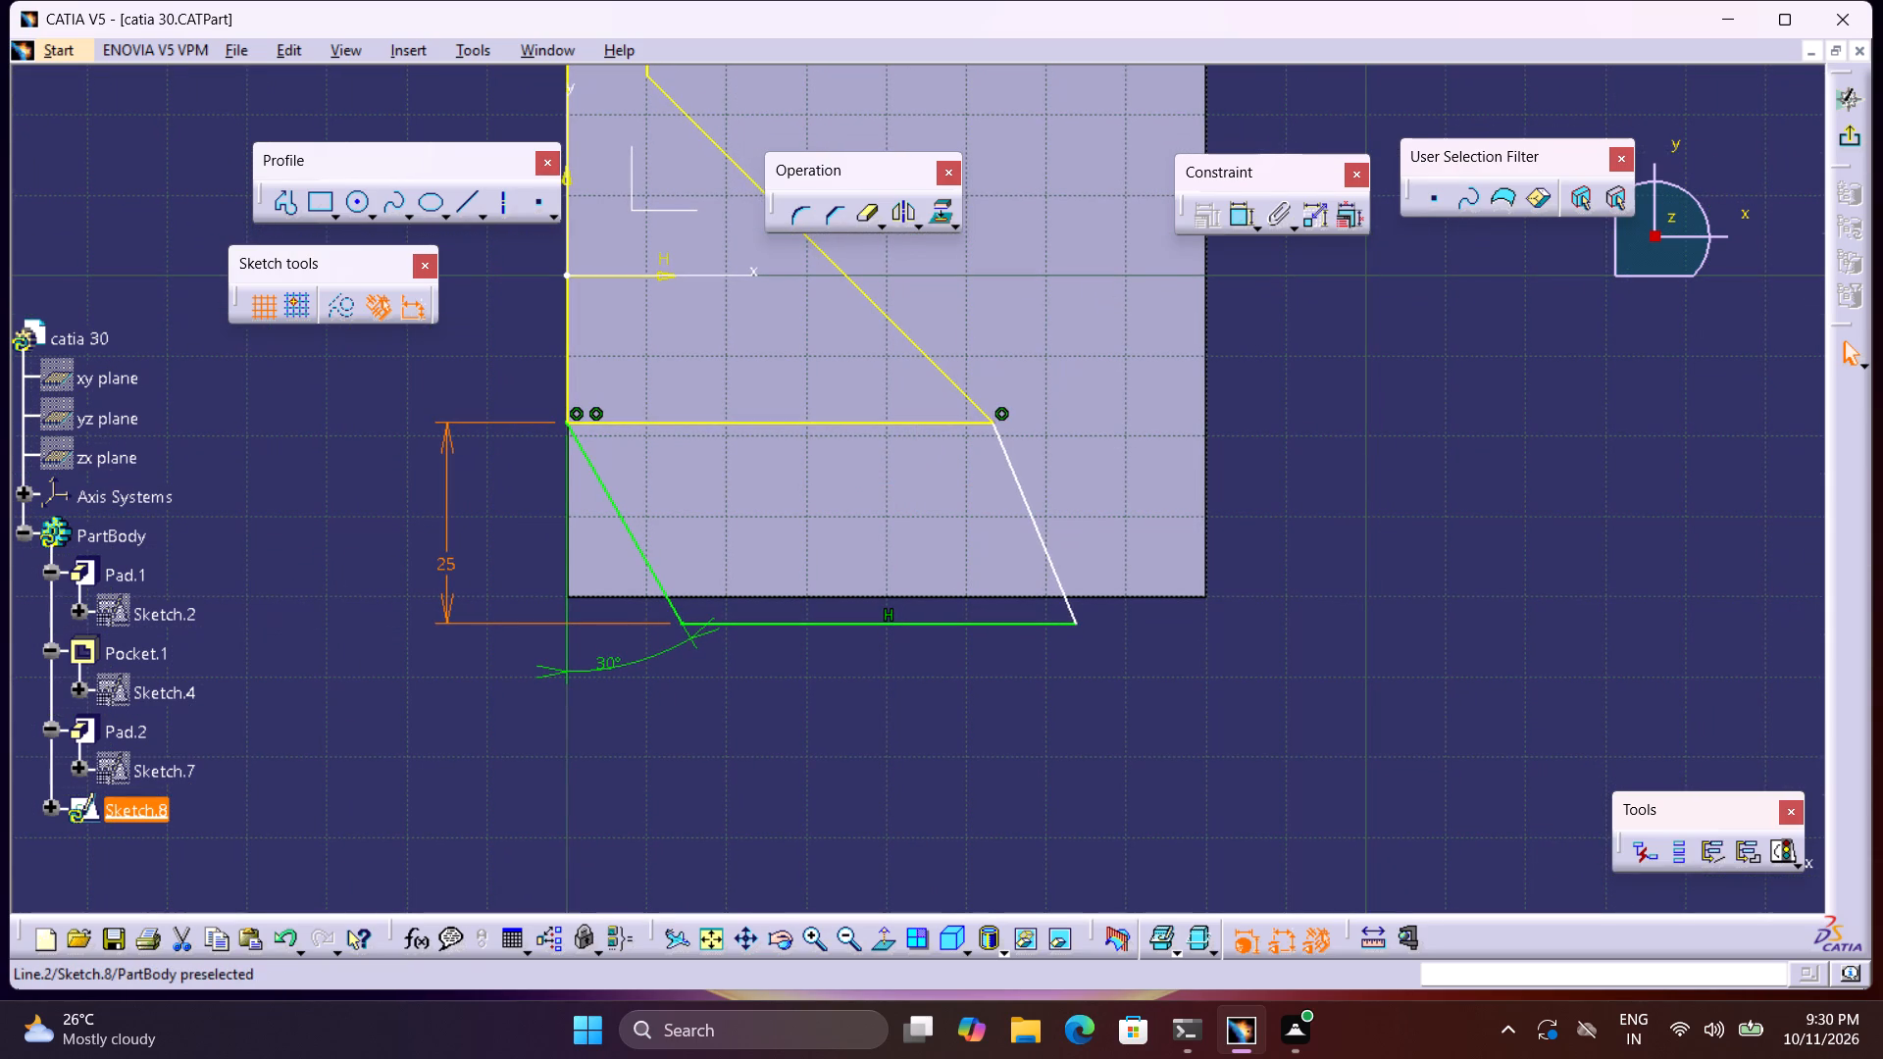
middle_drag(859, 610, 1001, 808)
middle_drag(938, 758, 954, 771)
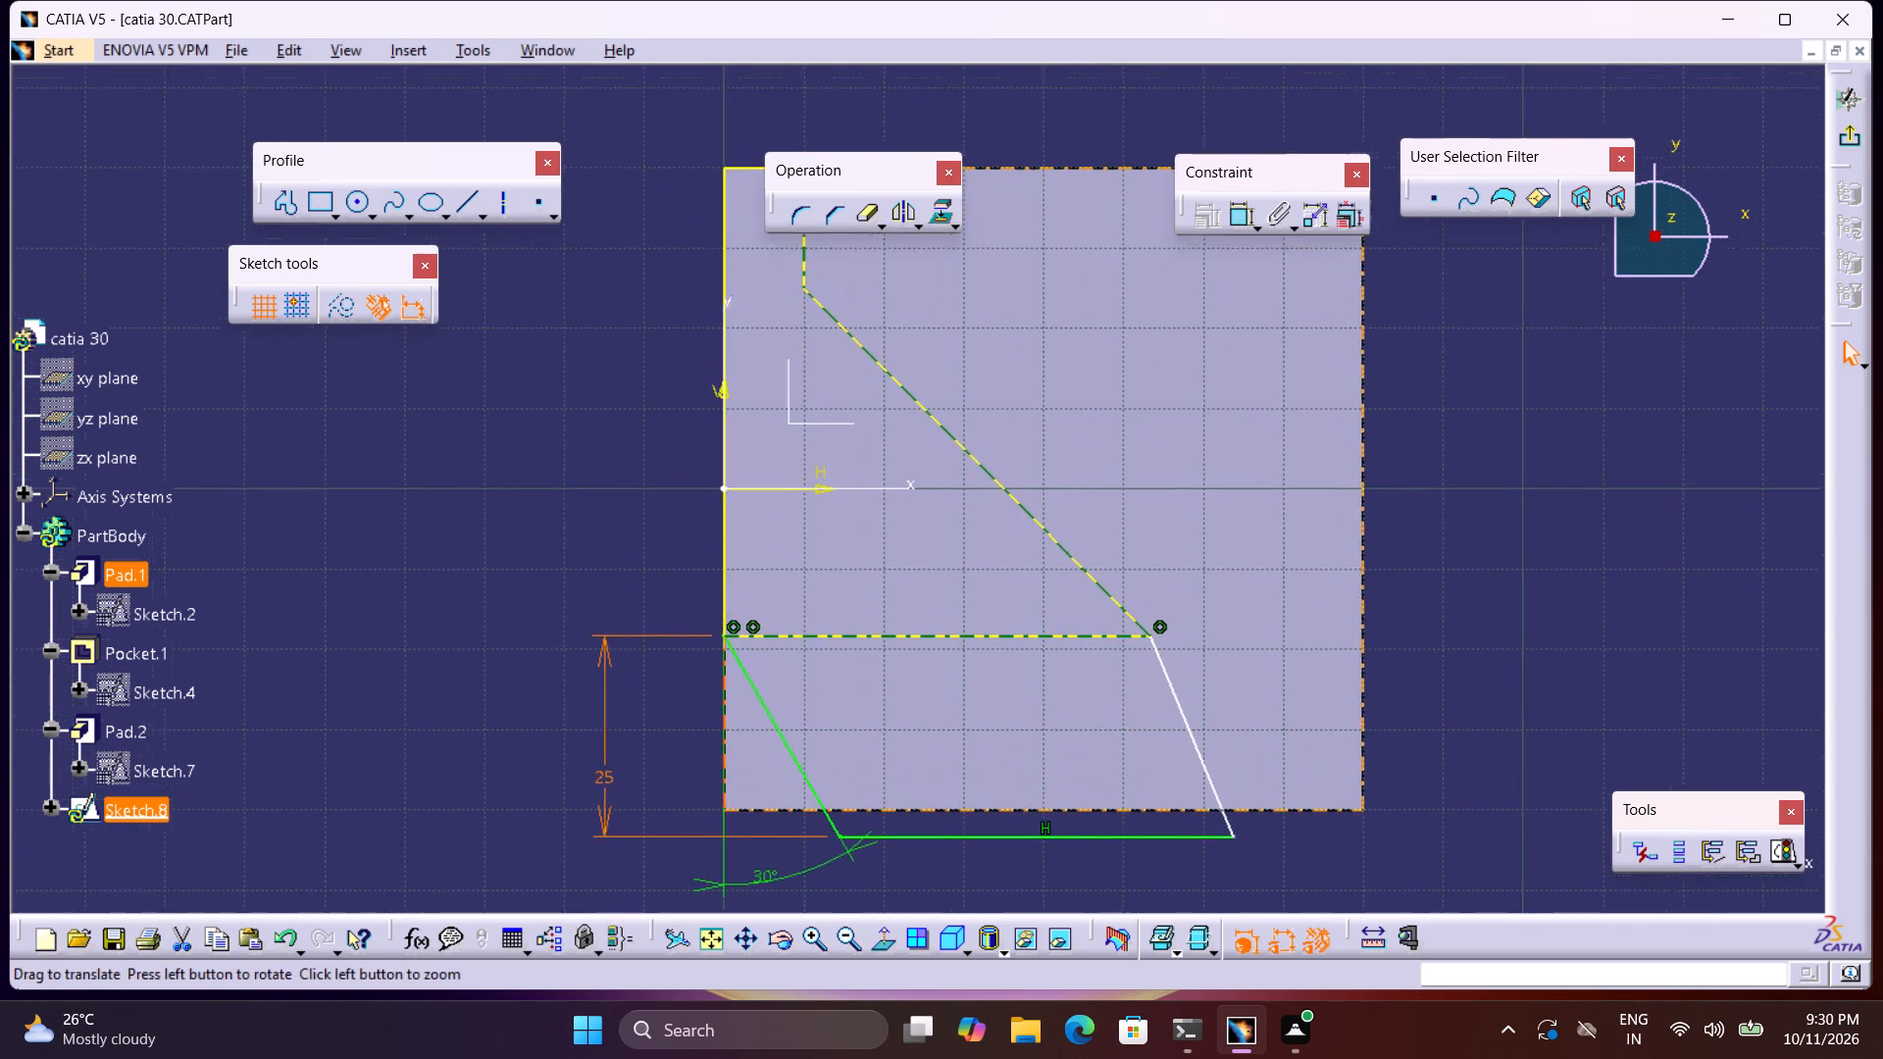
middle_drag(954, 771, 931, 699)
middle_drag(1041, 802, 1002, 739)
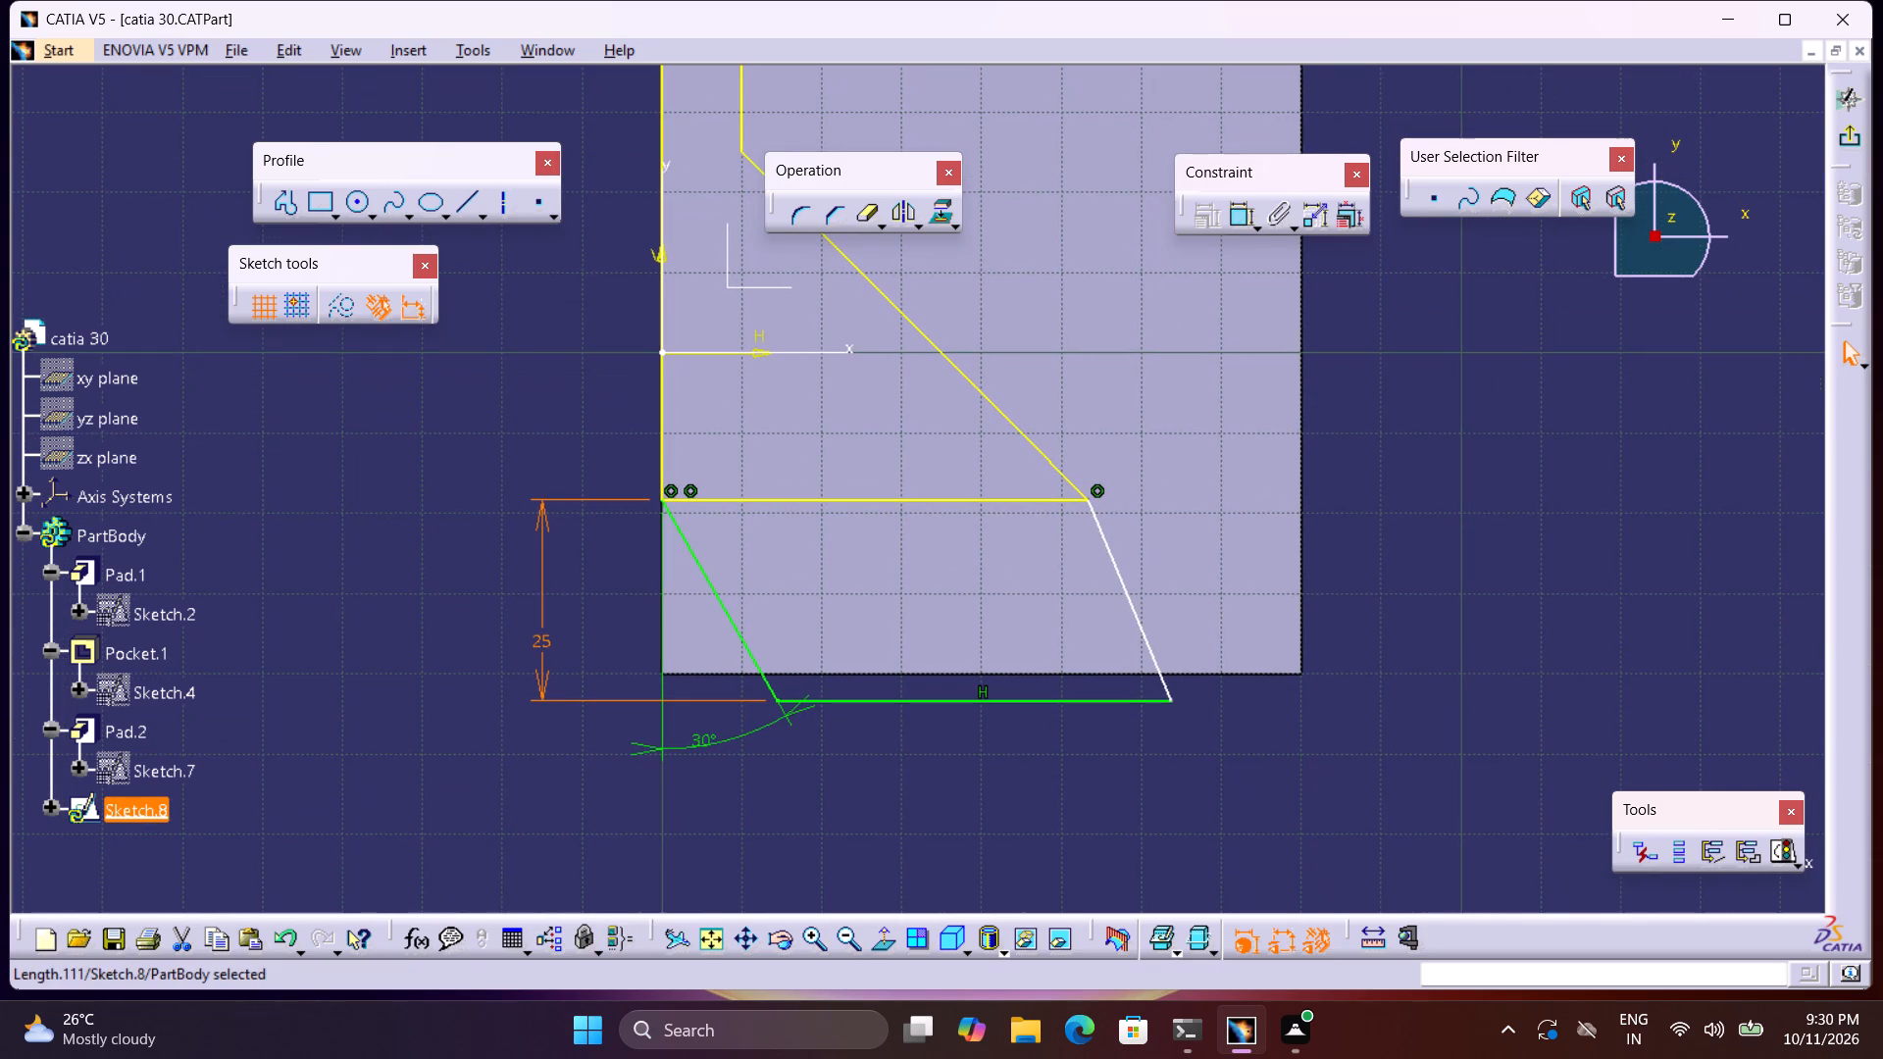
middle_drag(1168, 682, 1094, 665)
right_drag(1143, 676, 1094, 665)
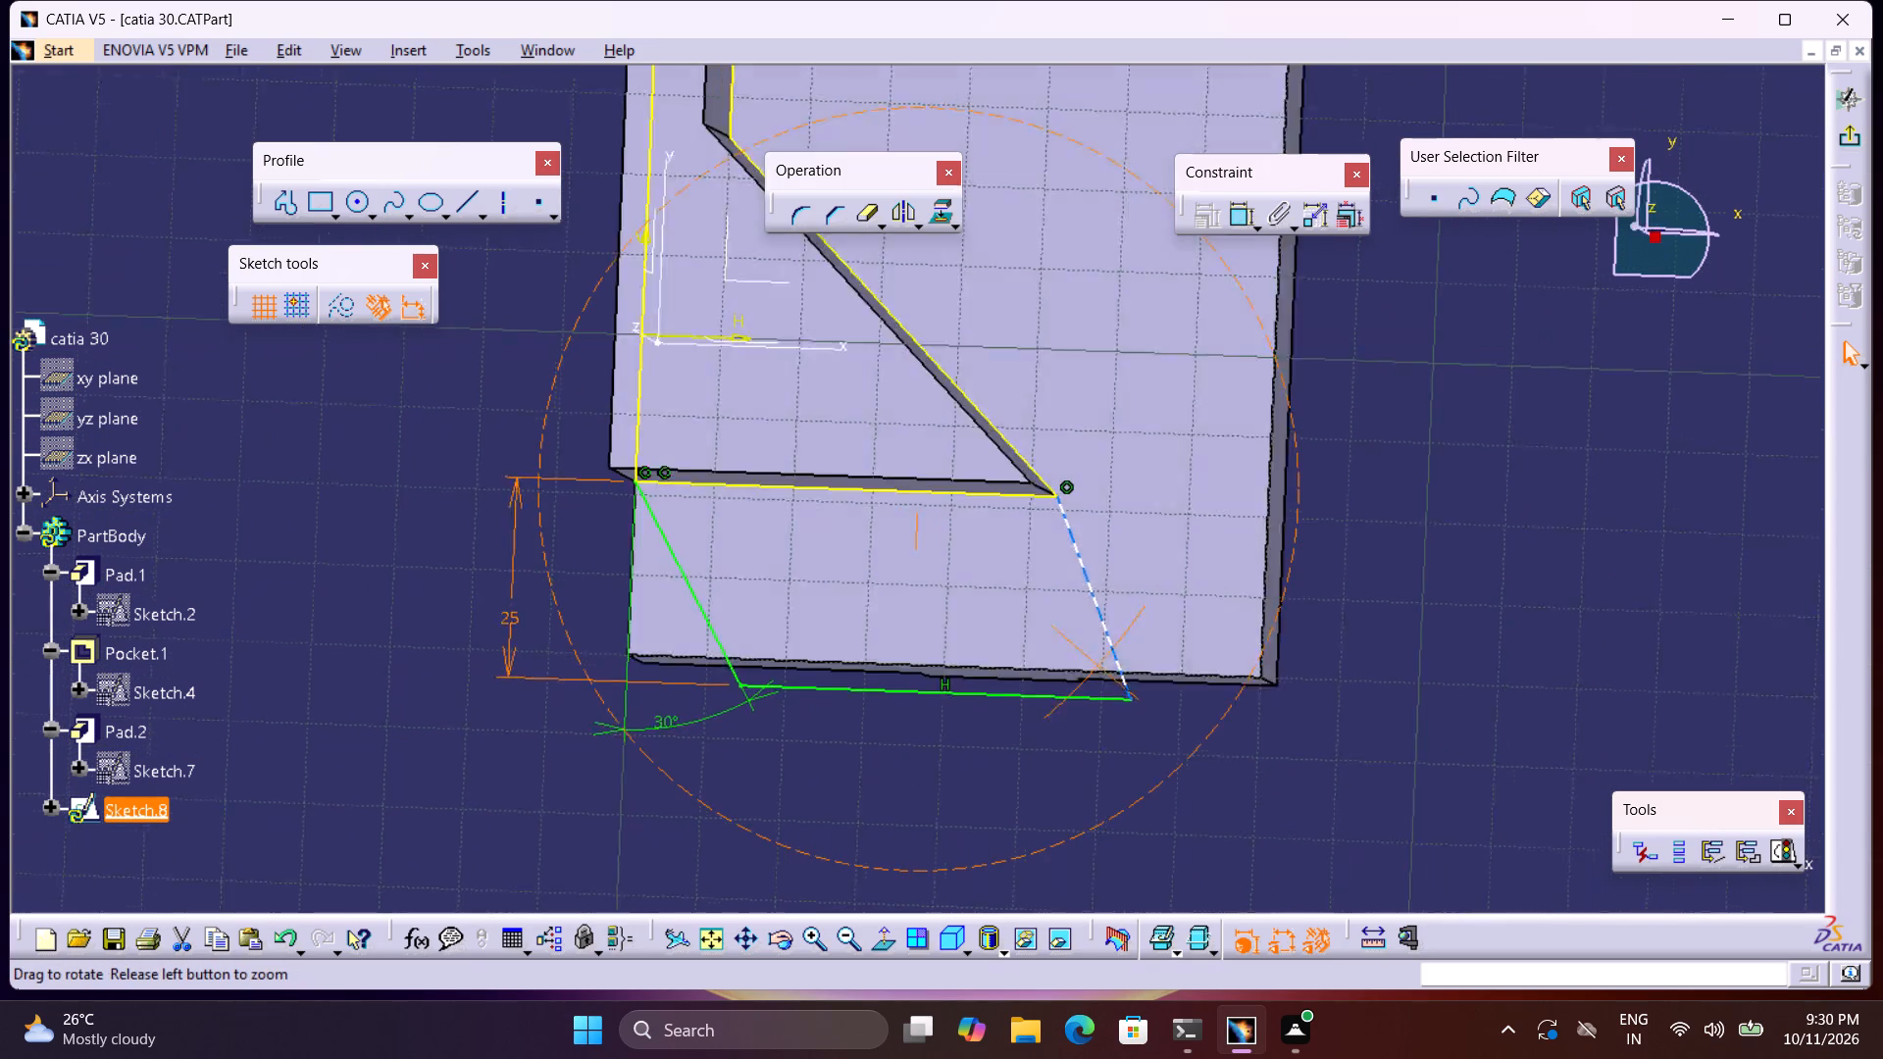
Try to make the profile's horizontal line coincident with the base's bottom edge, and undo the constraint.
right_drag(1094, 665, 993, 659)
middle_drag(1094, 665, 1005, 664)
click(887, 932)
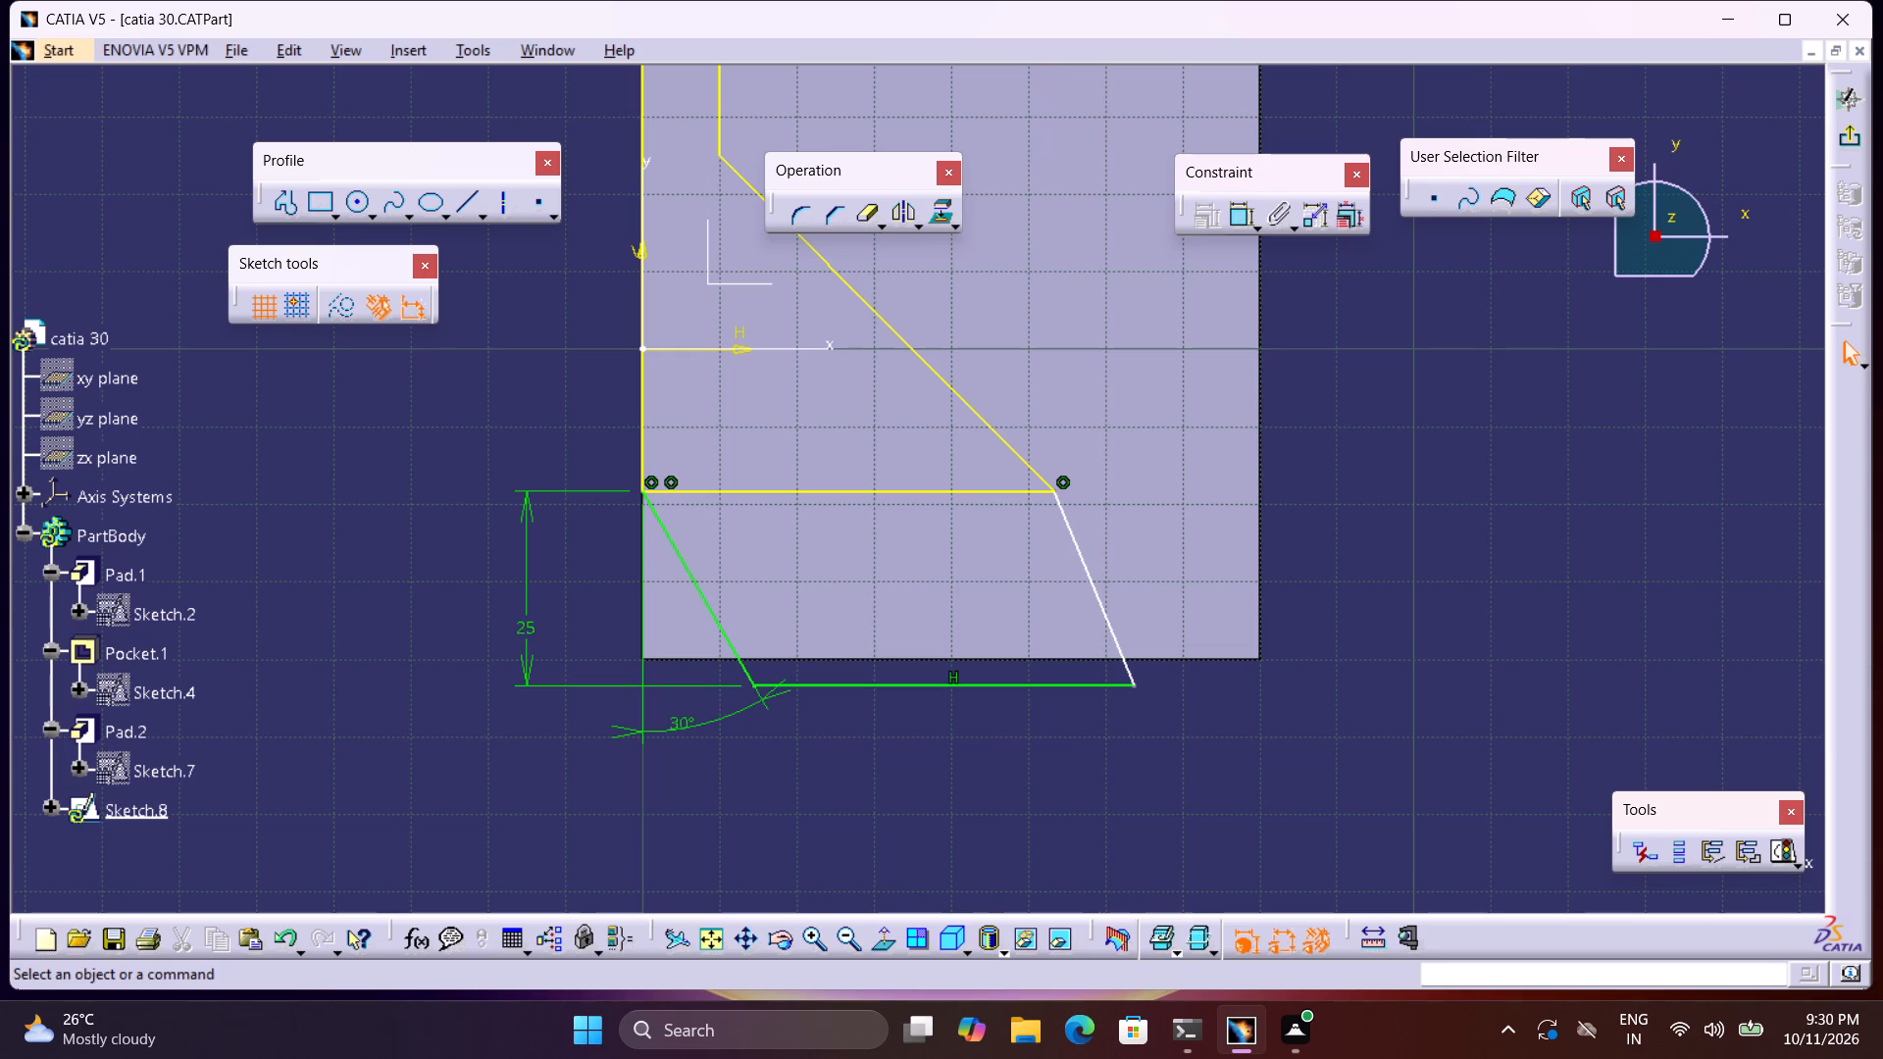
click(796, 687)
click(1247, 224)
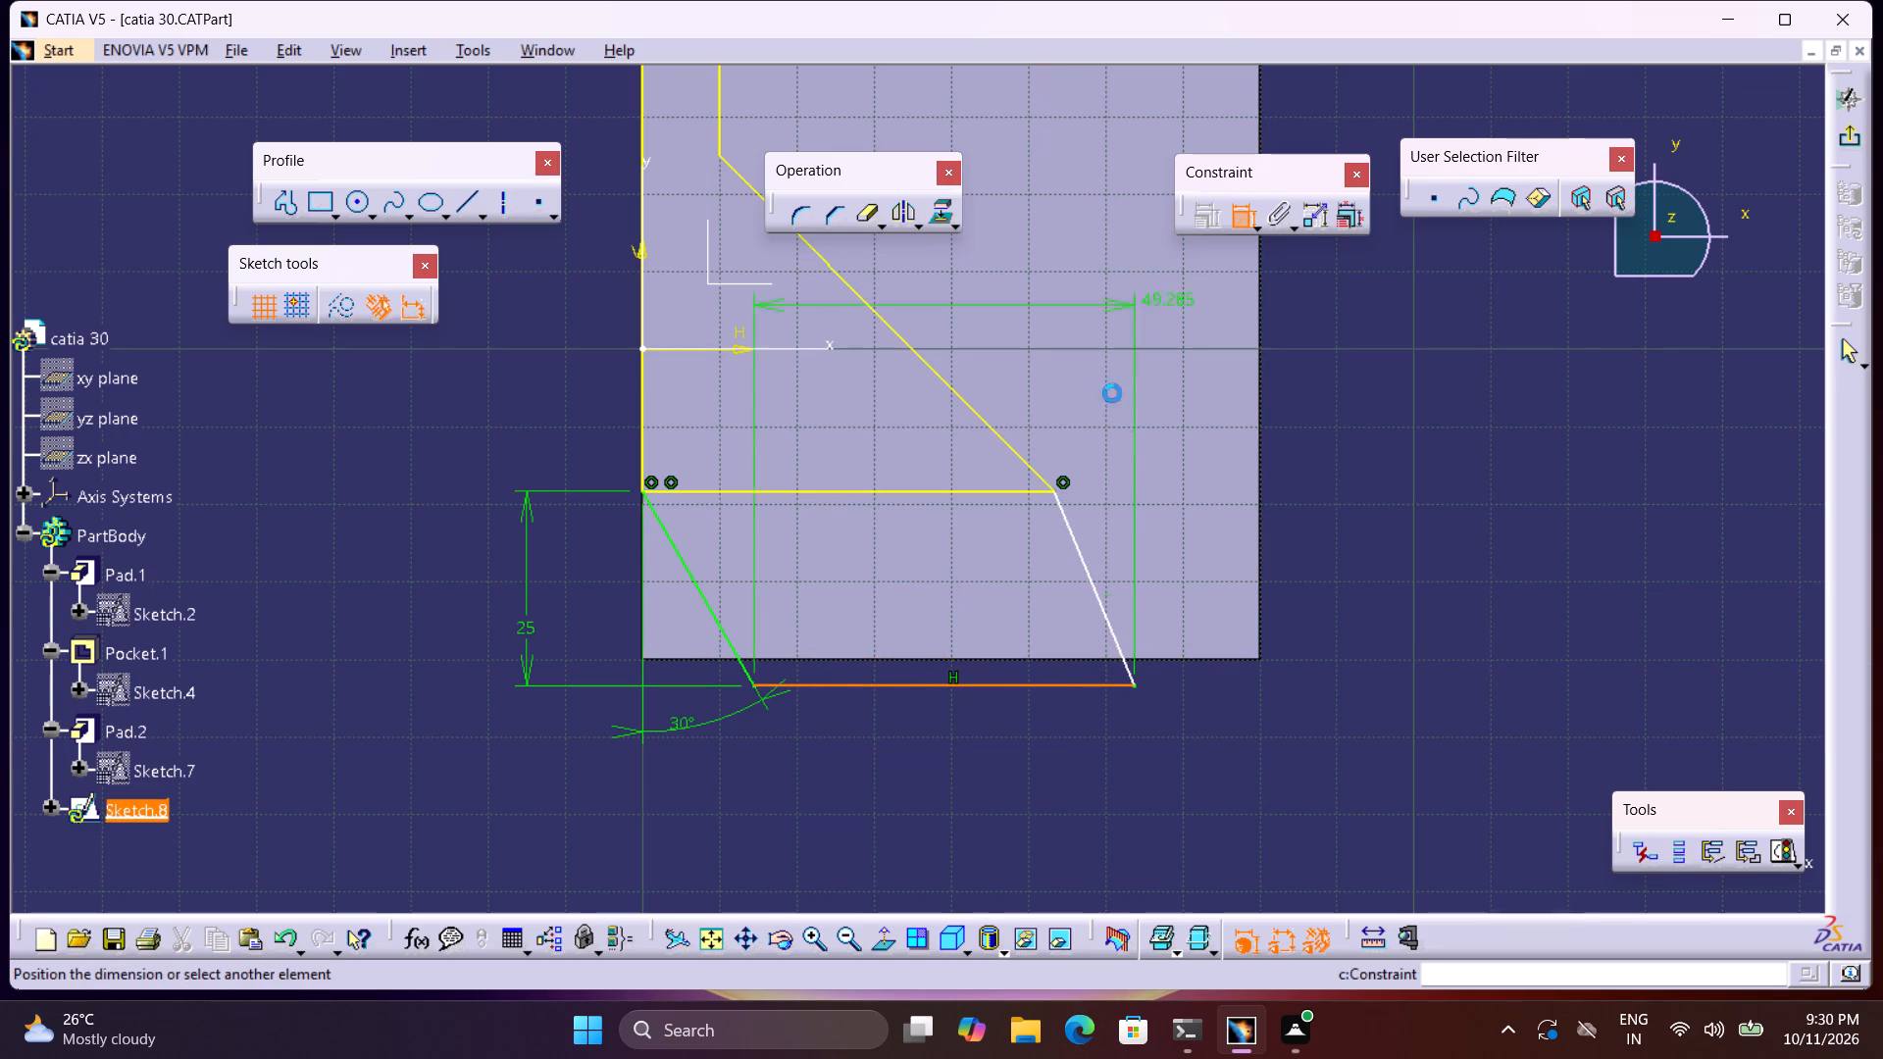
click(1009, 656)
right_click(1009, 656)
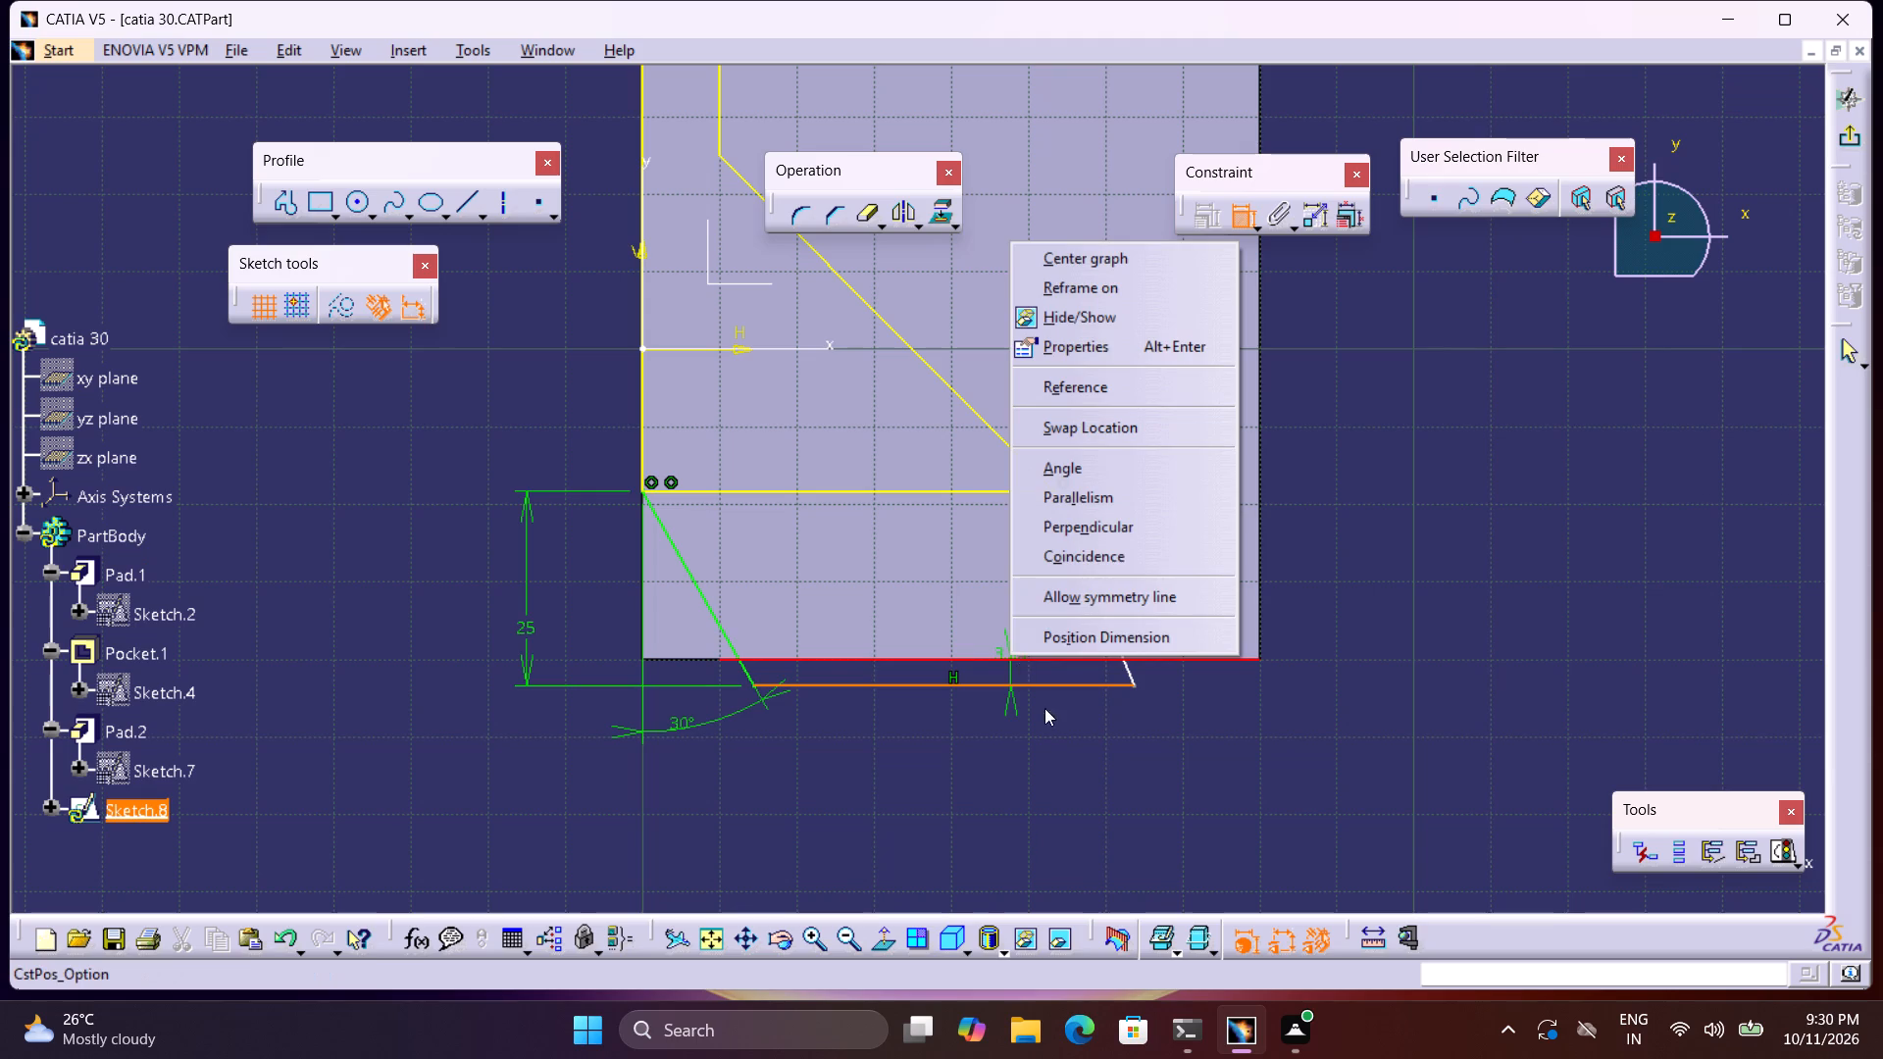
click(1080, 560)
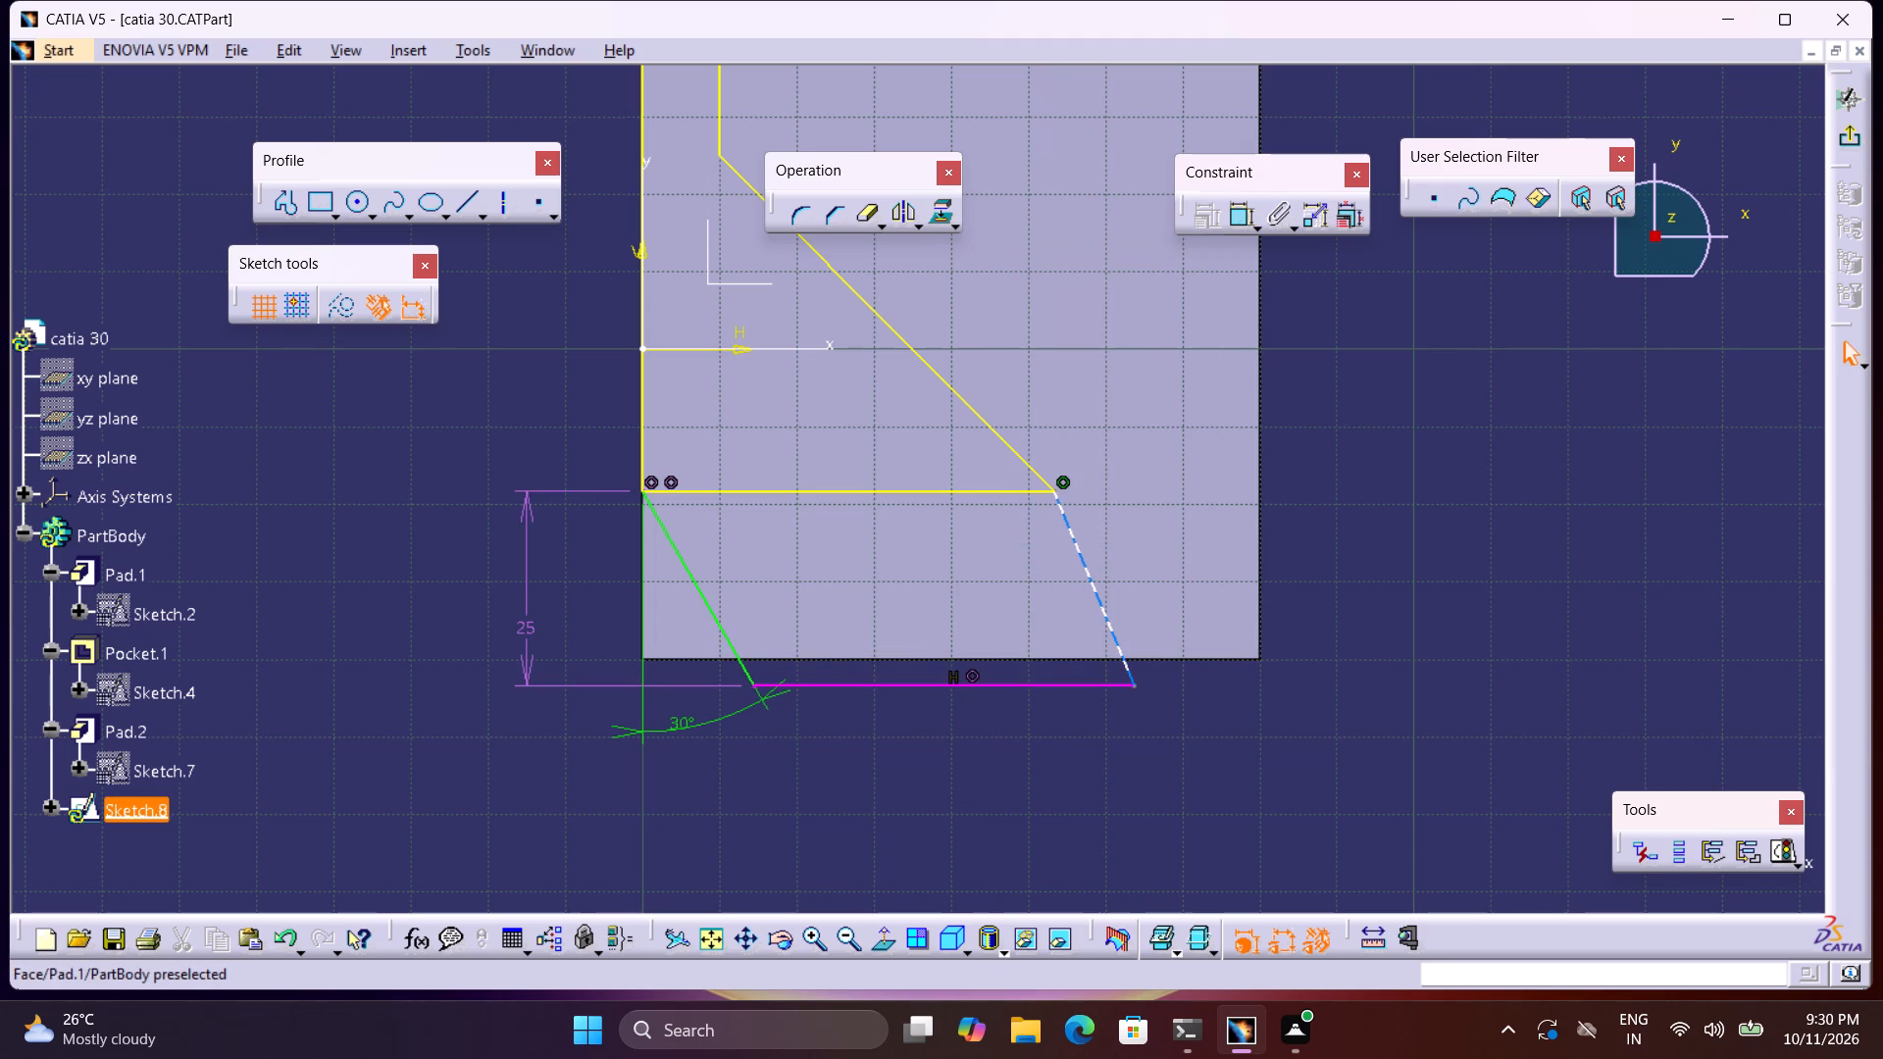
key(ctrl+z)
Replace the profile's 25 mm vertical dimension with a length dimension of 25 mm along the 30° sloping line.
click(530, 622)
key(Delete)
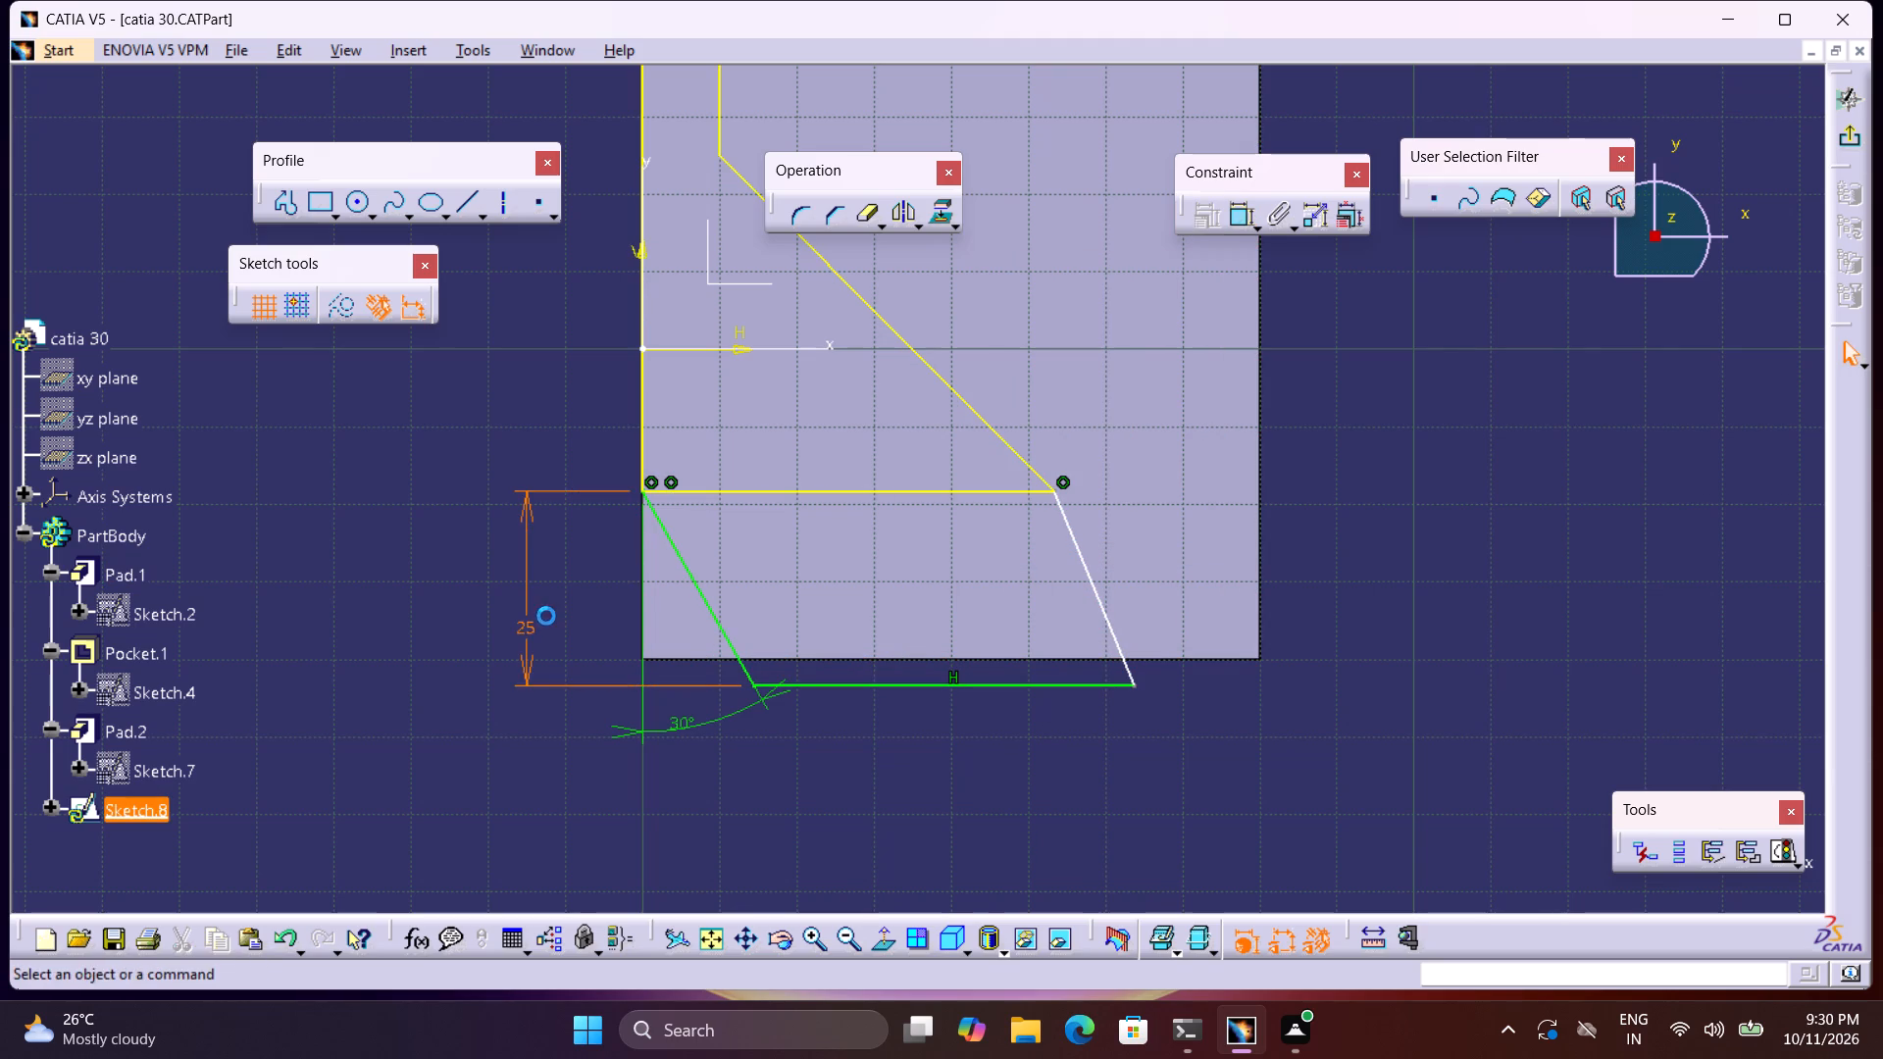
click(1231, 225)
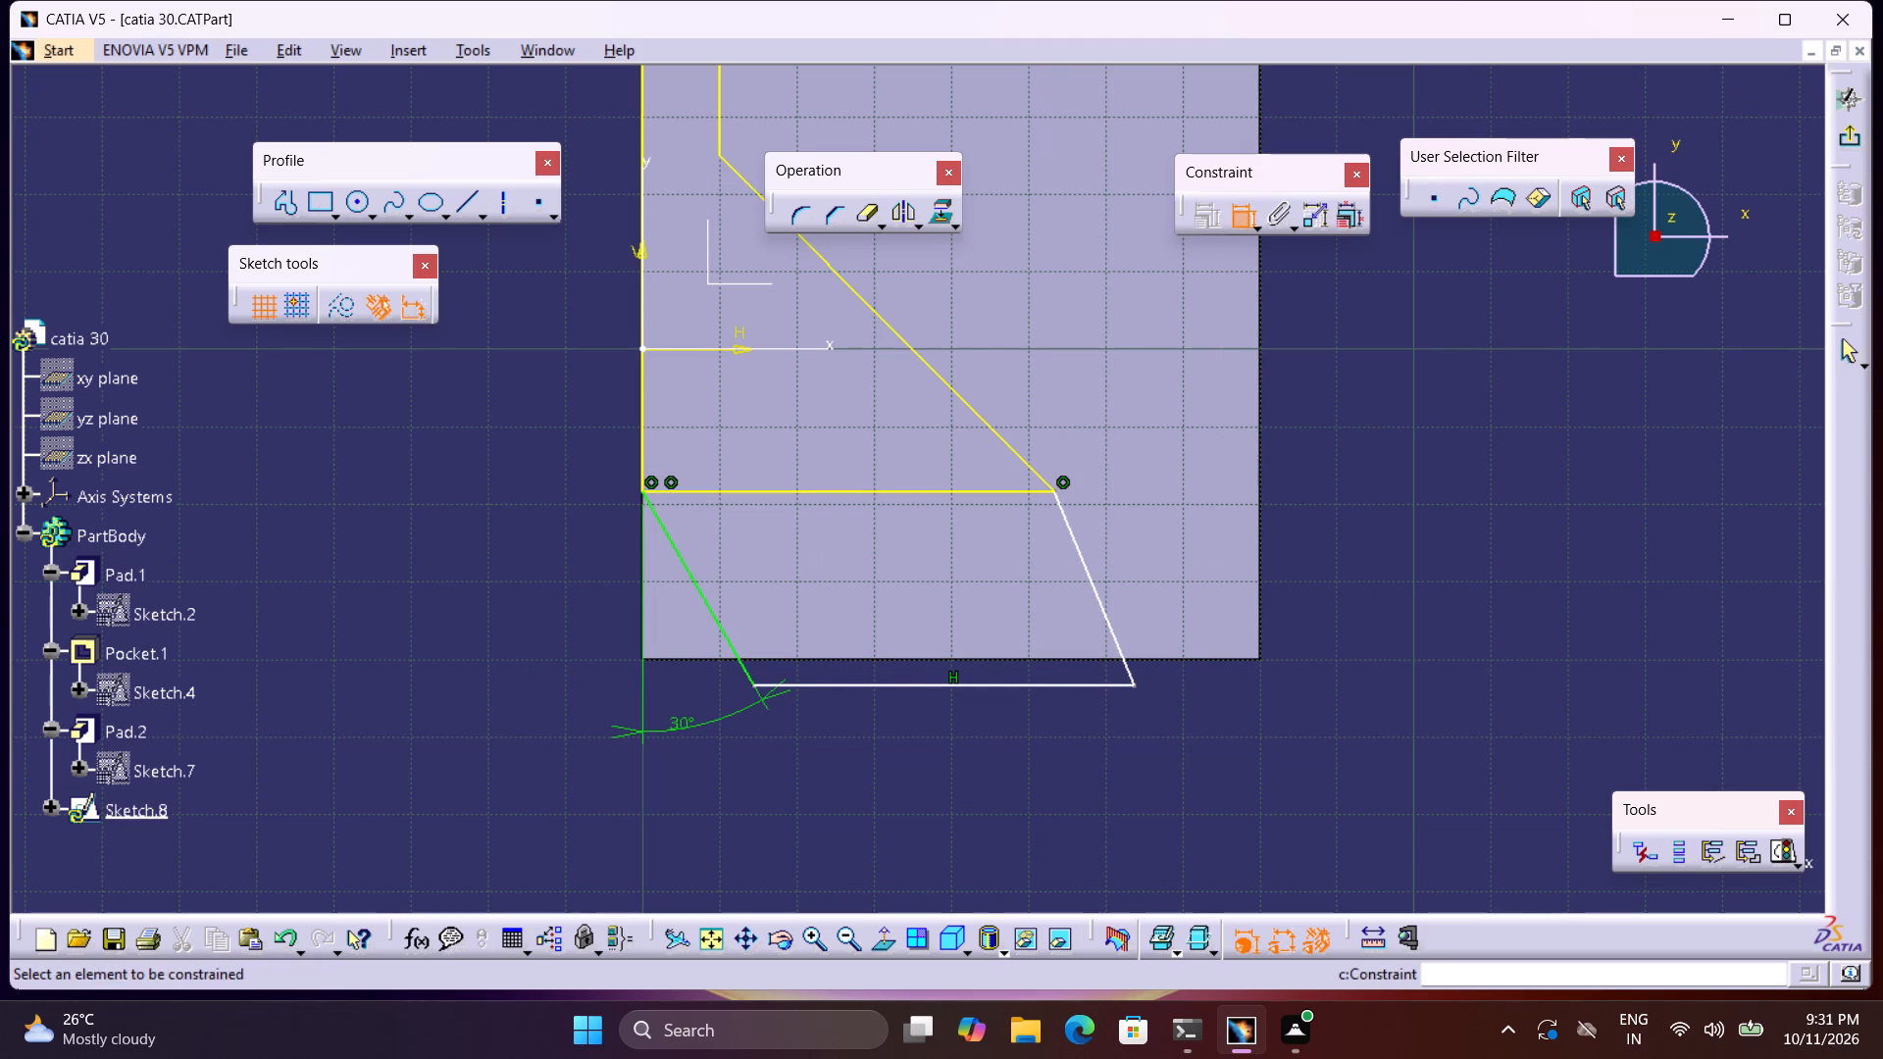
click(698, 586)
click(536, 625)
double_click(542, 623)
text(24)
key(BackSpace)
key(5)
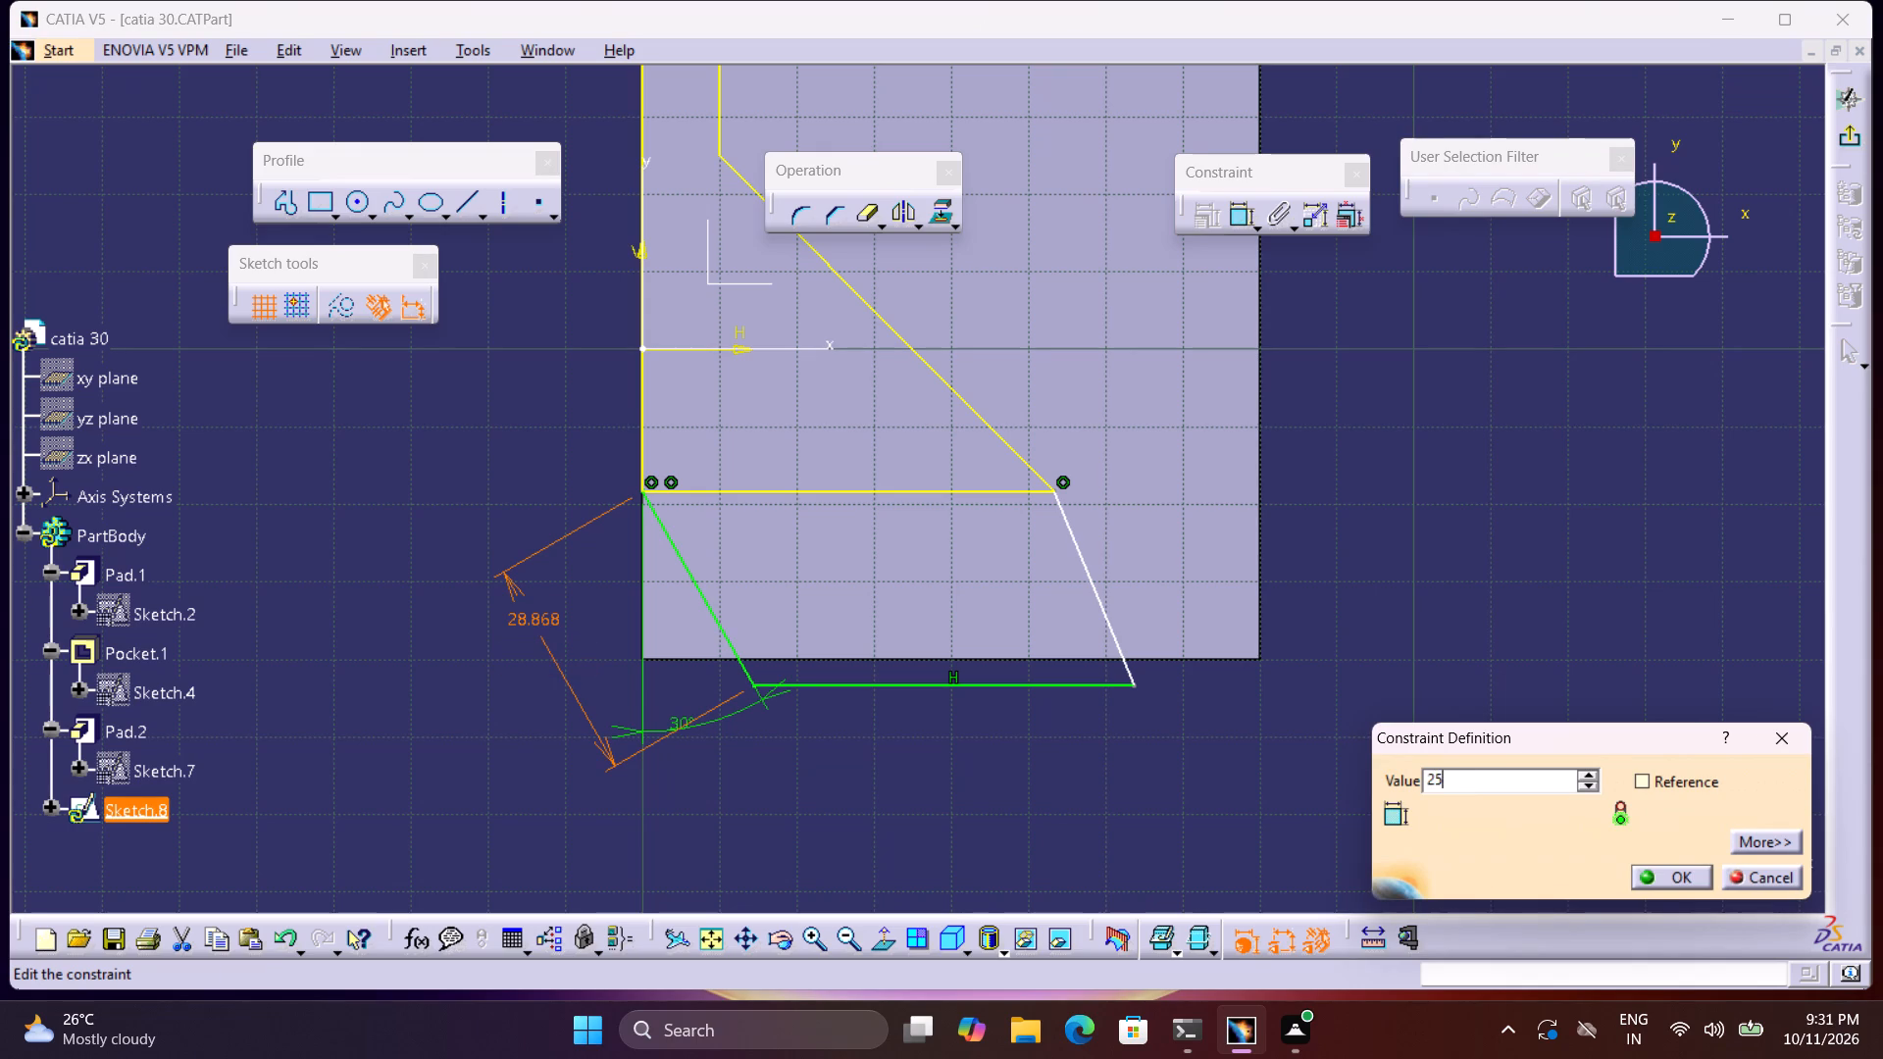
key(Return)
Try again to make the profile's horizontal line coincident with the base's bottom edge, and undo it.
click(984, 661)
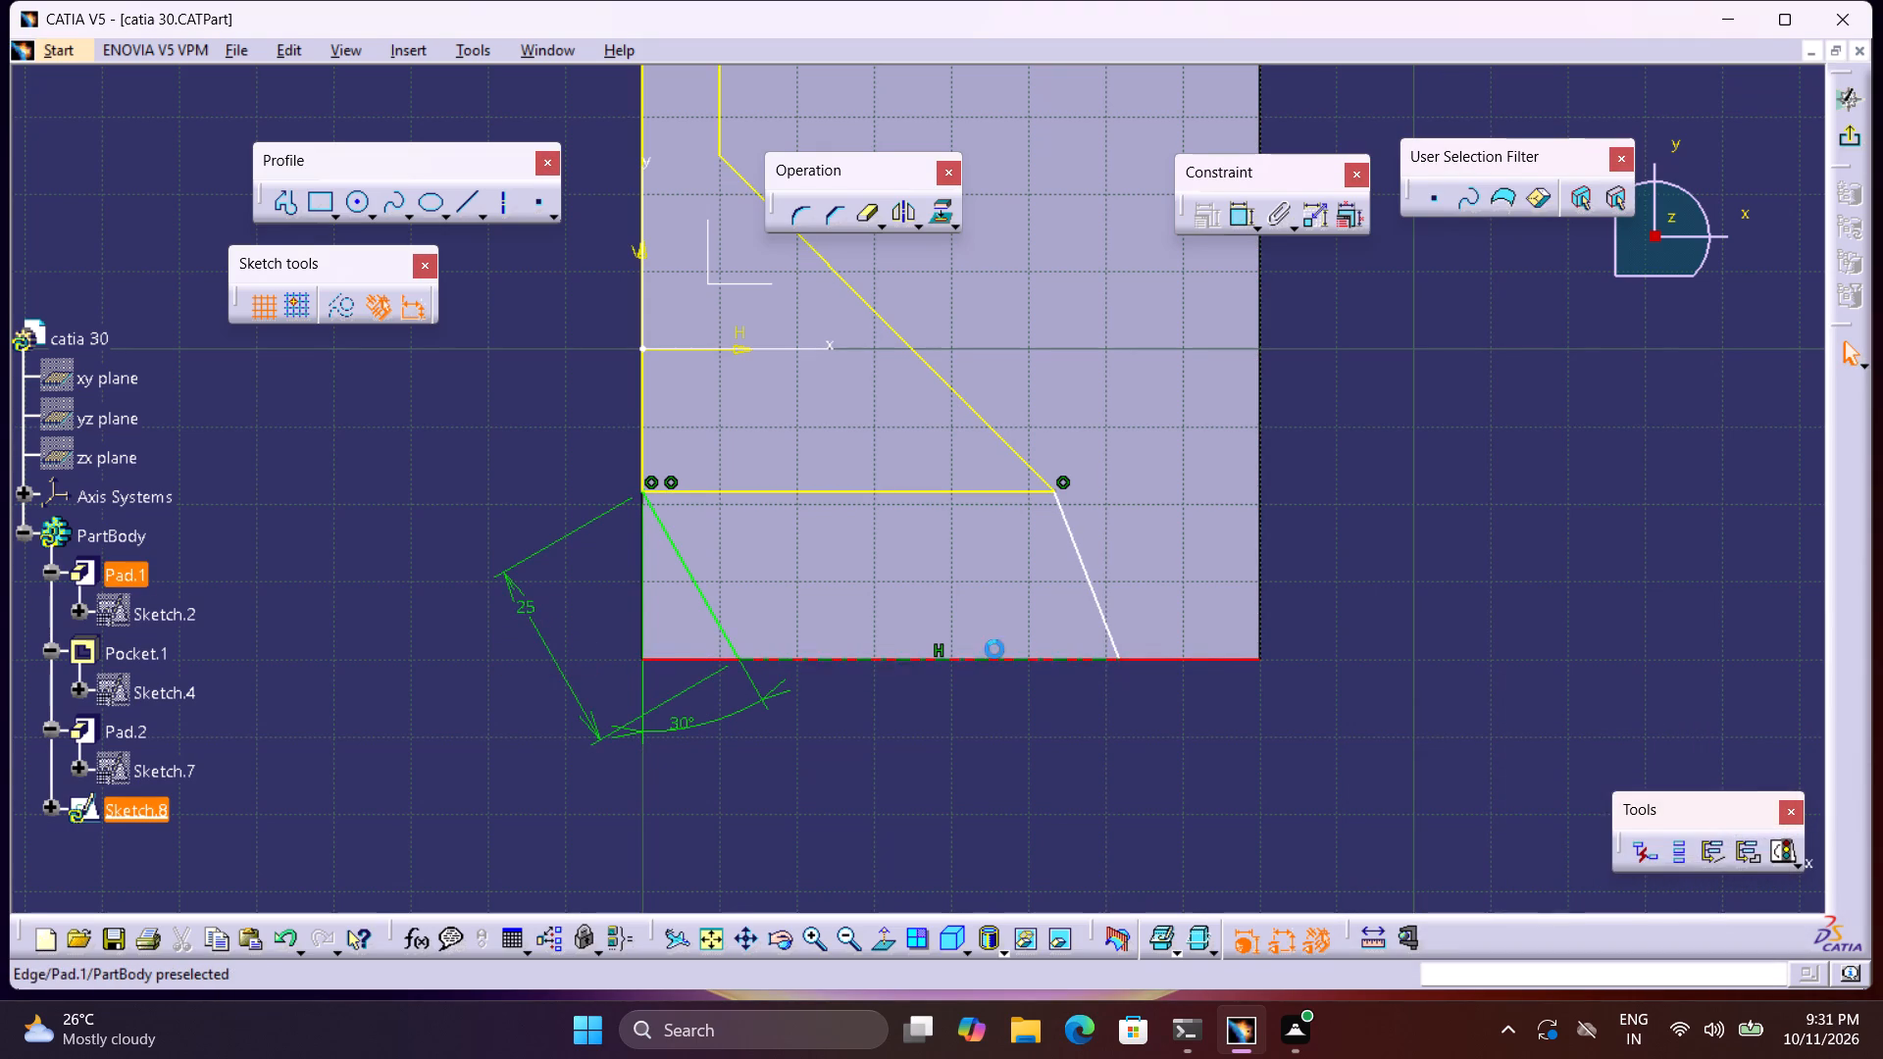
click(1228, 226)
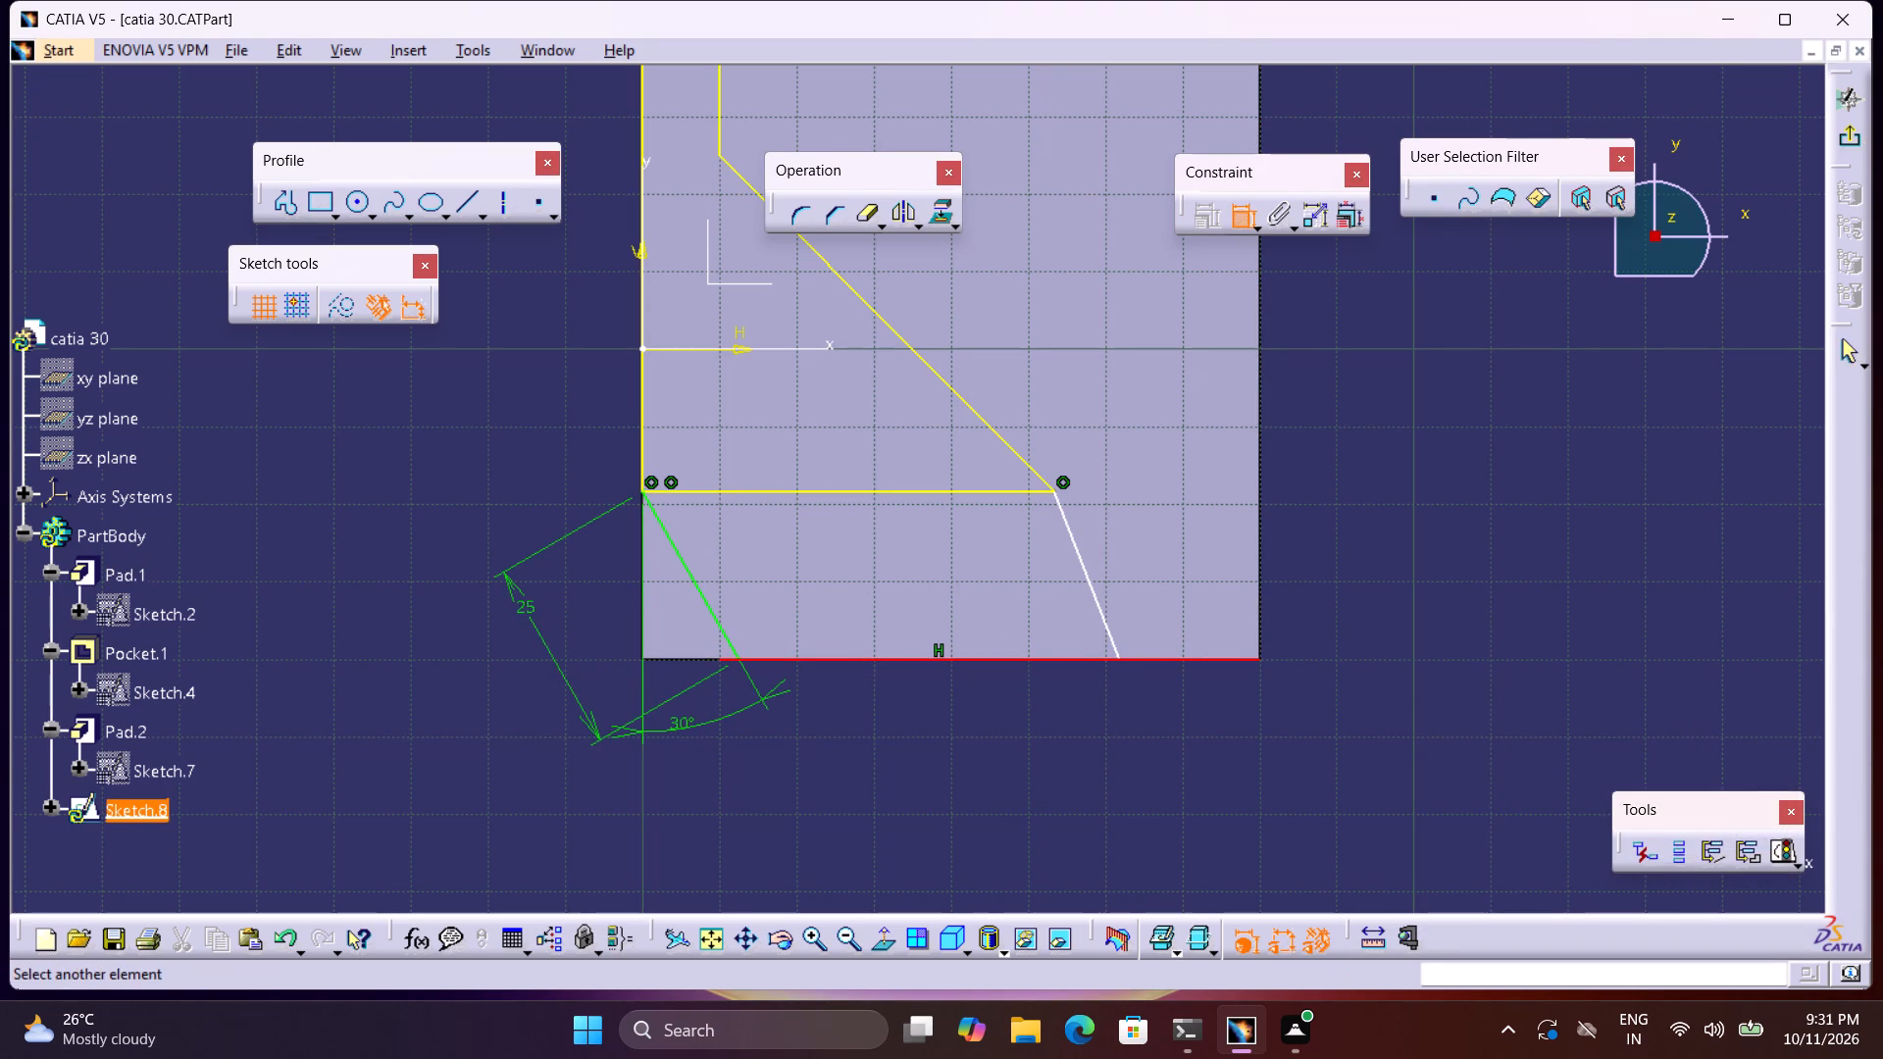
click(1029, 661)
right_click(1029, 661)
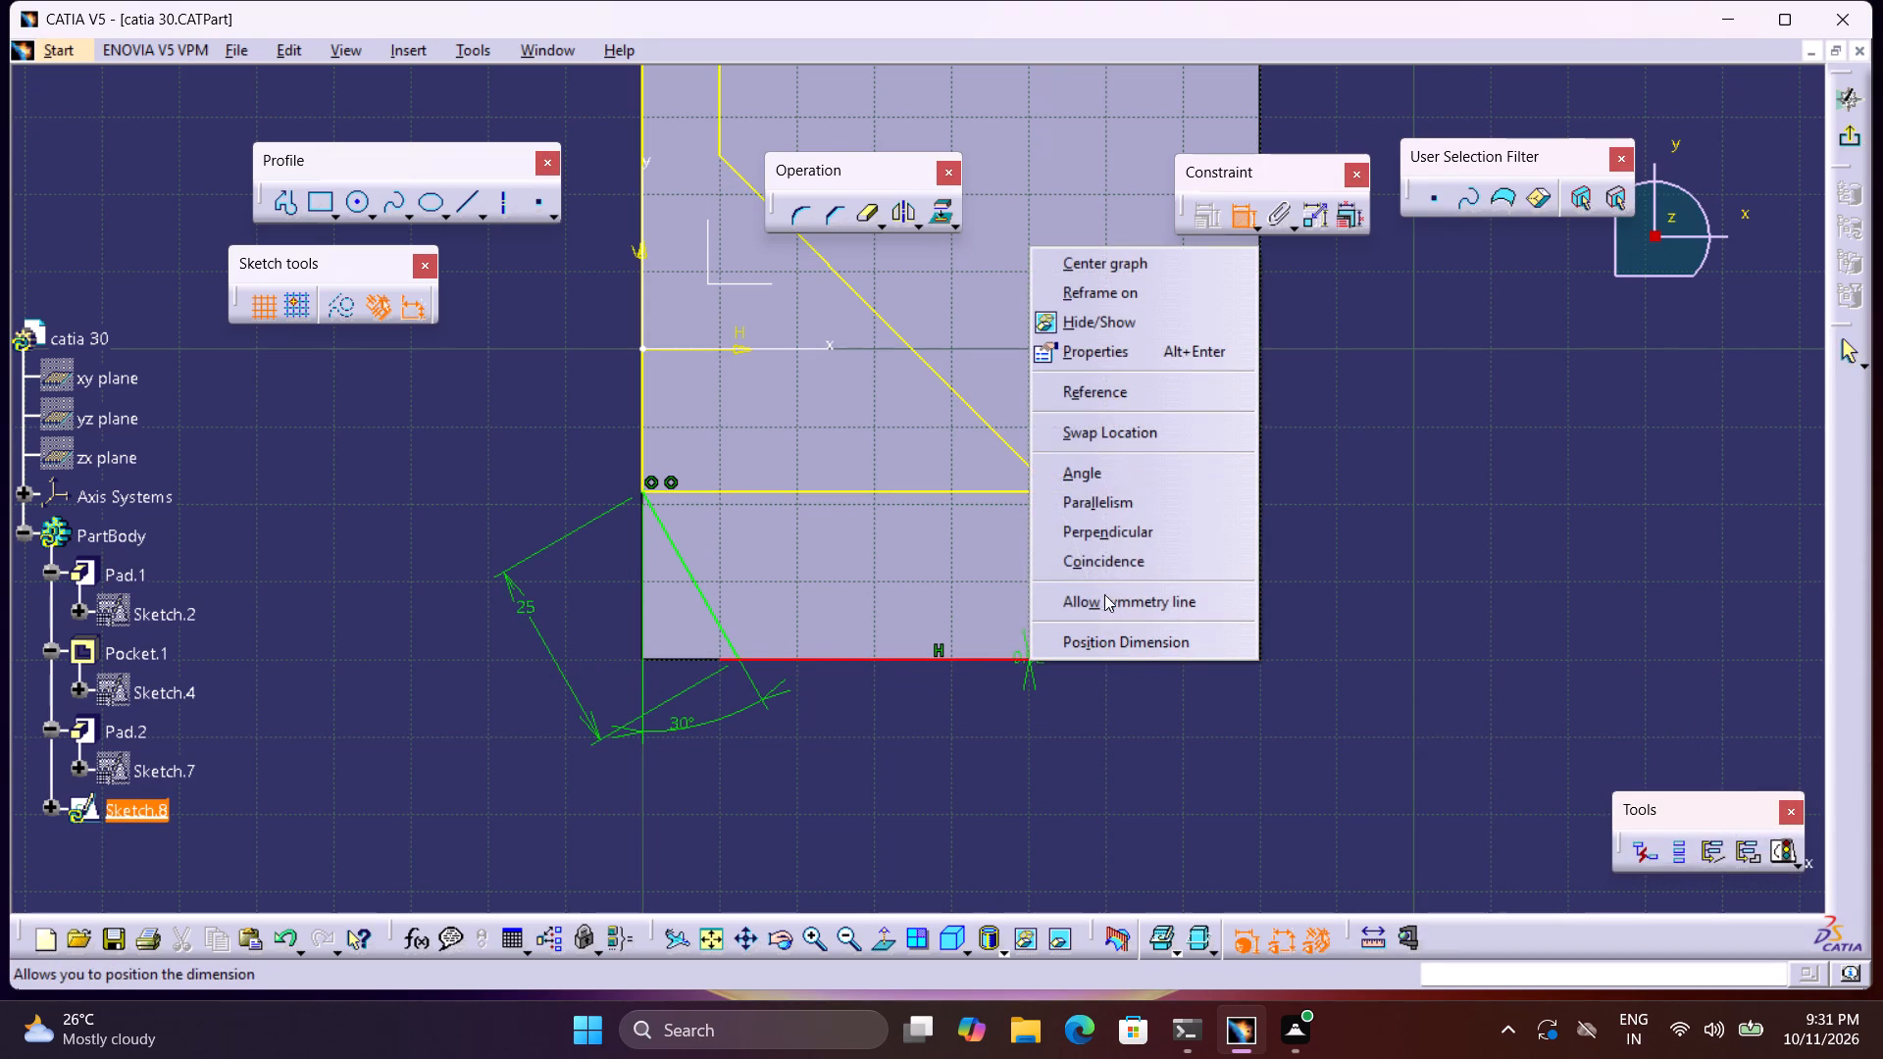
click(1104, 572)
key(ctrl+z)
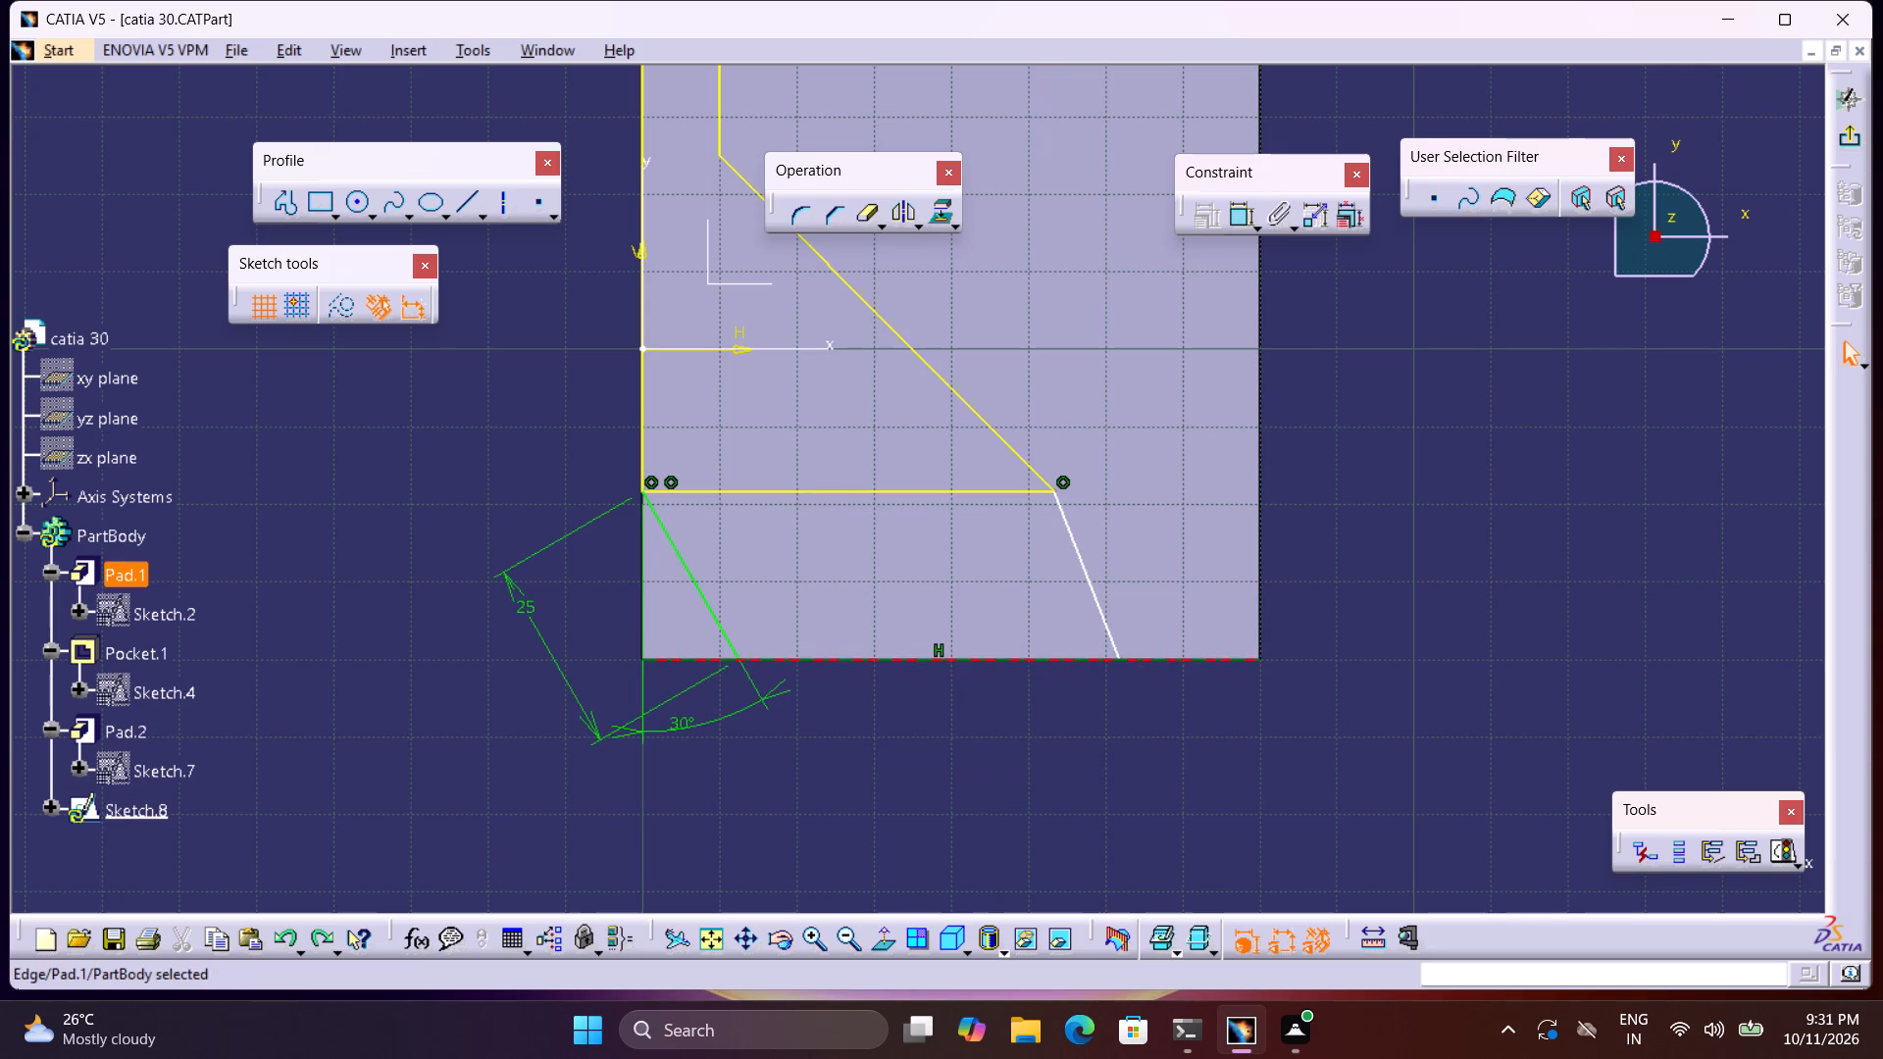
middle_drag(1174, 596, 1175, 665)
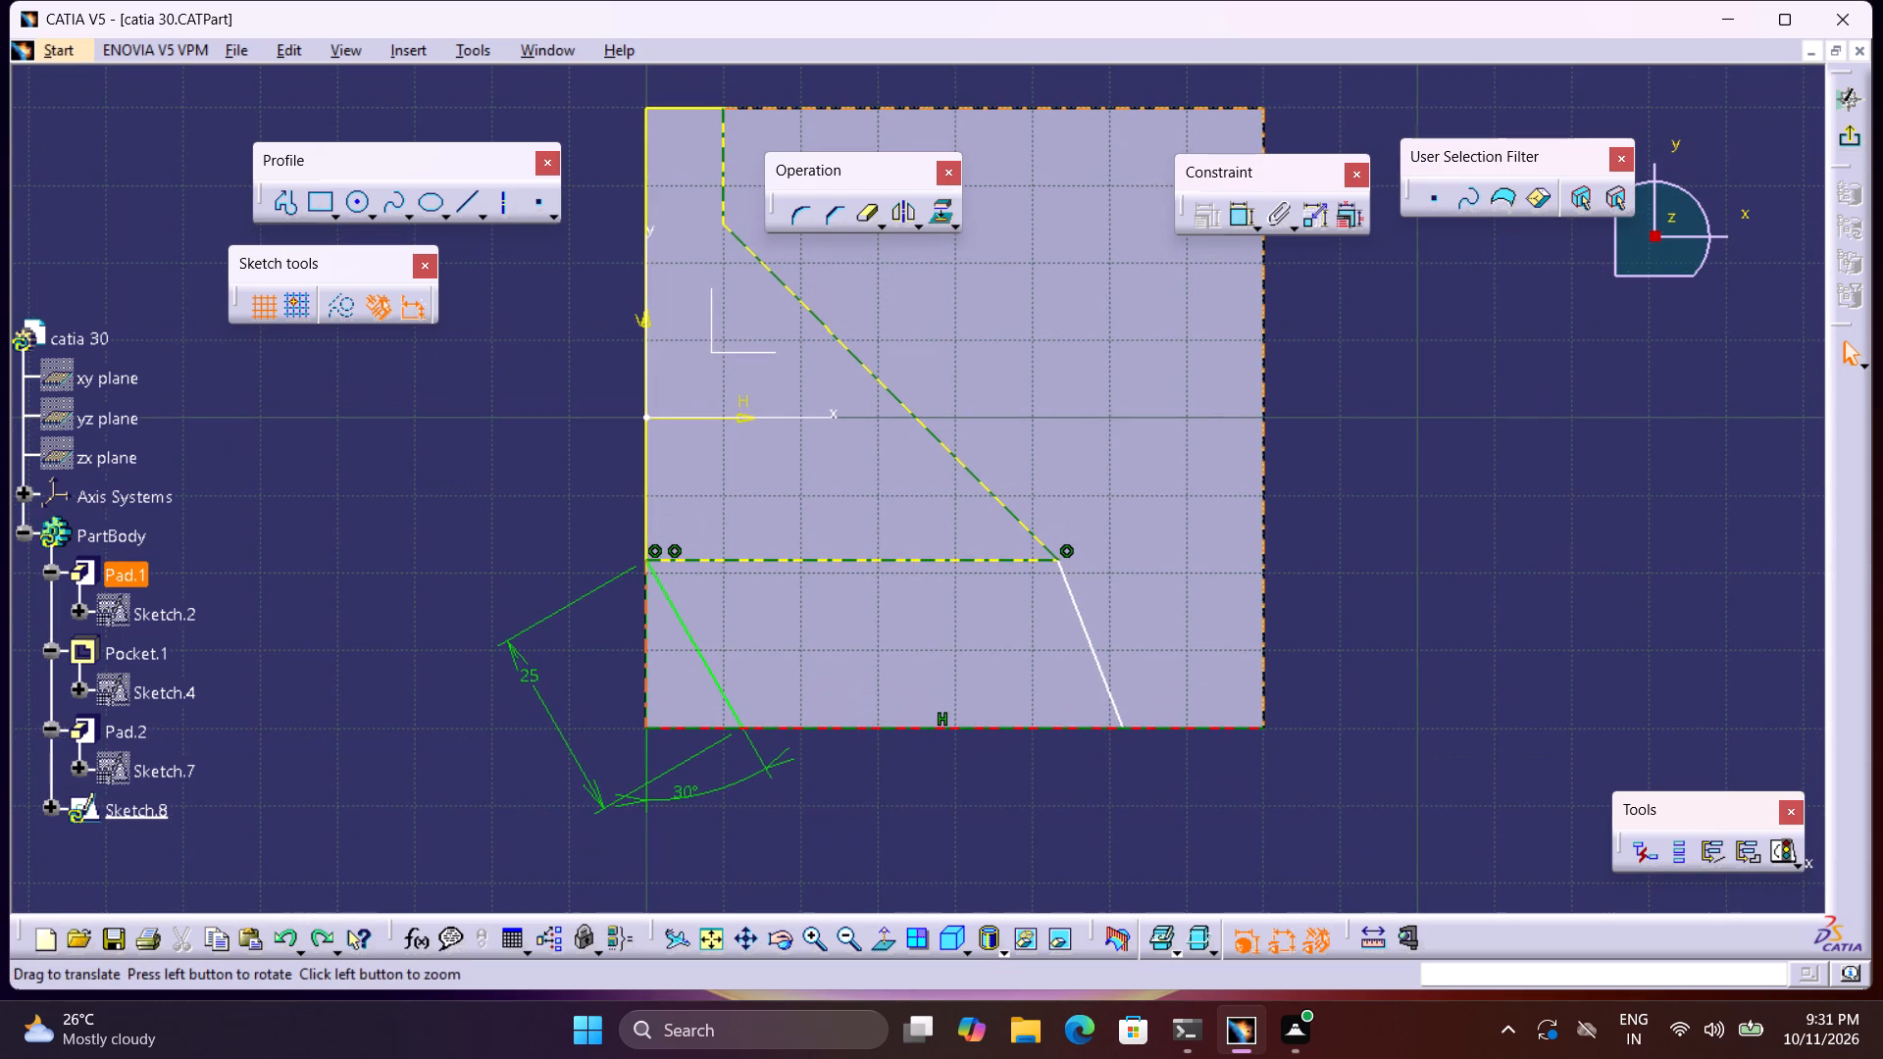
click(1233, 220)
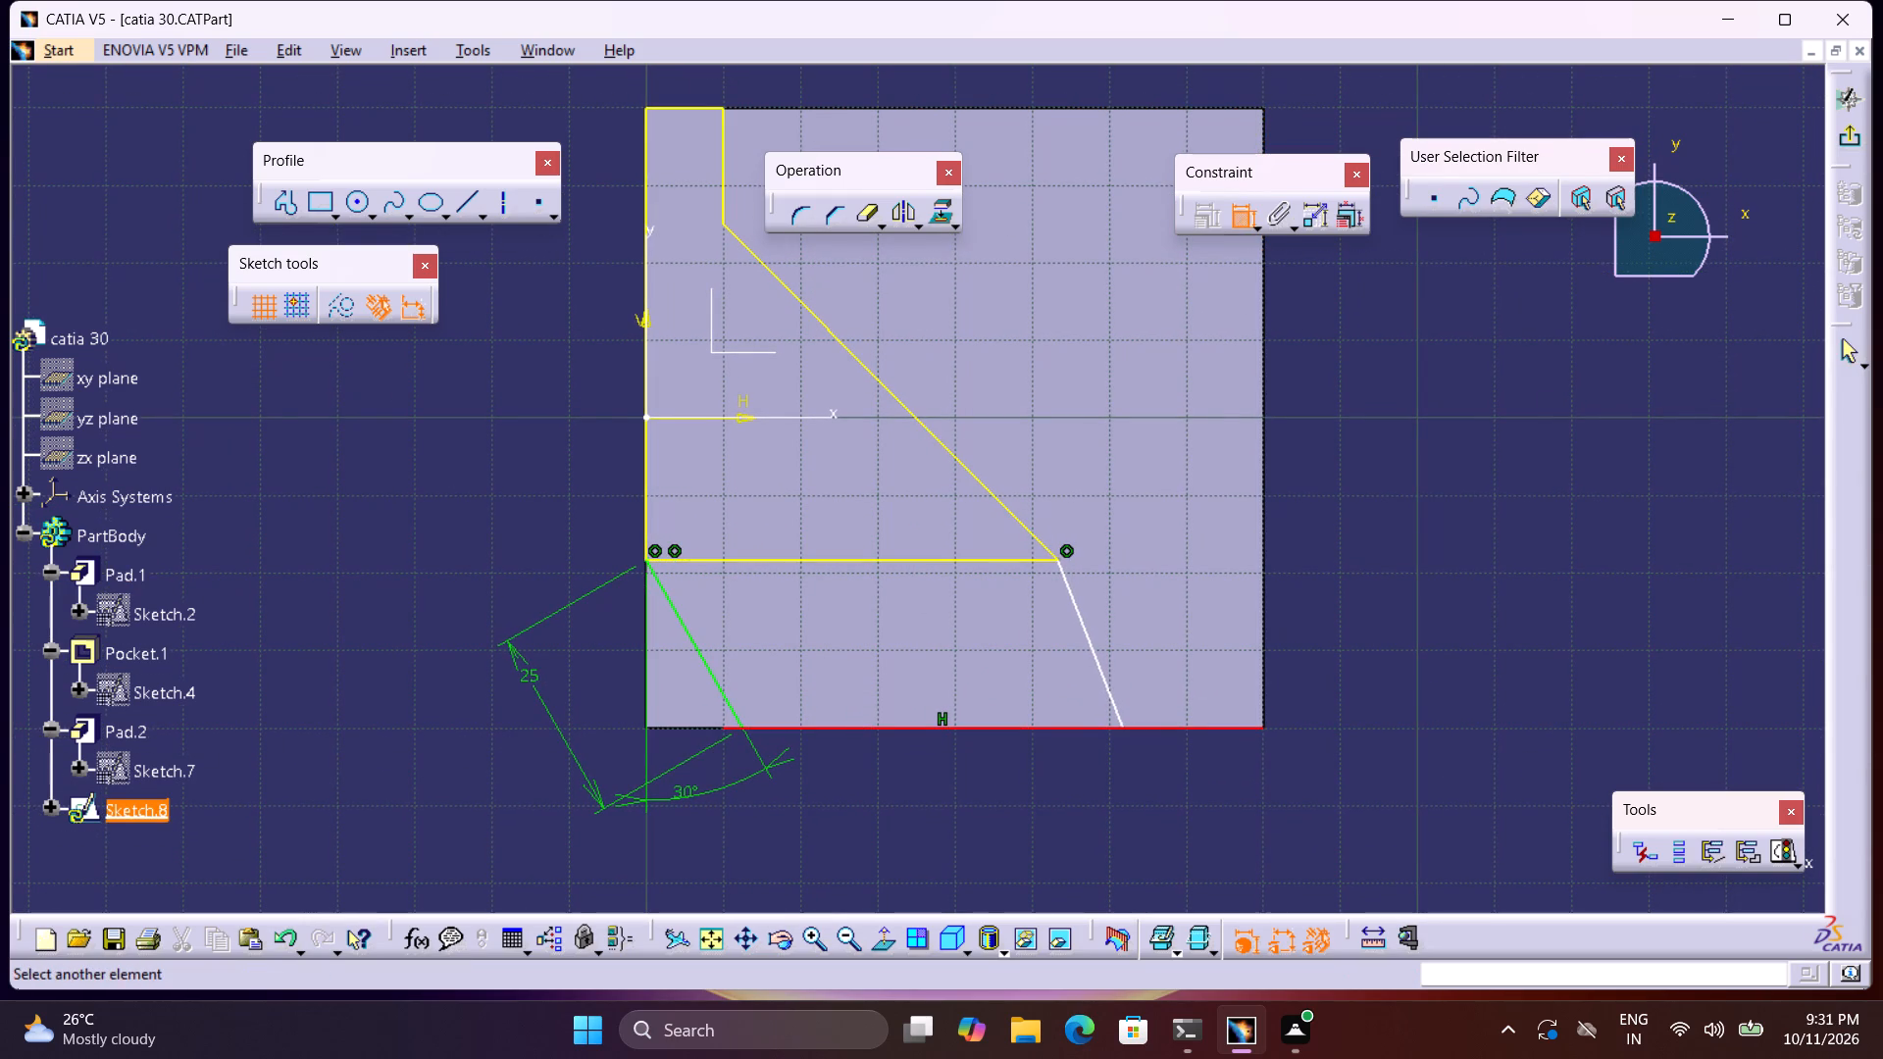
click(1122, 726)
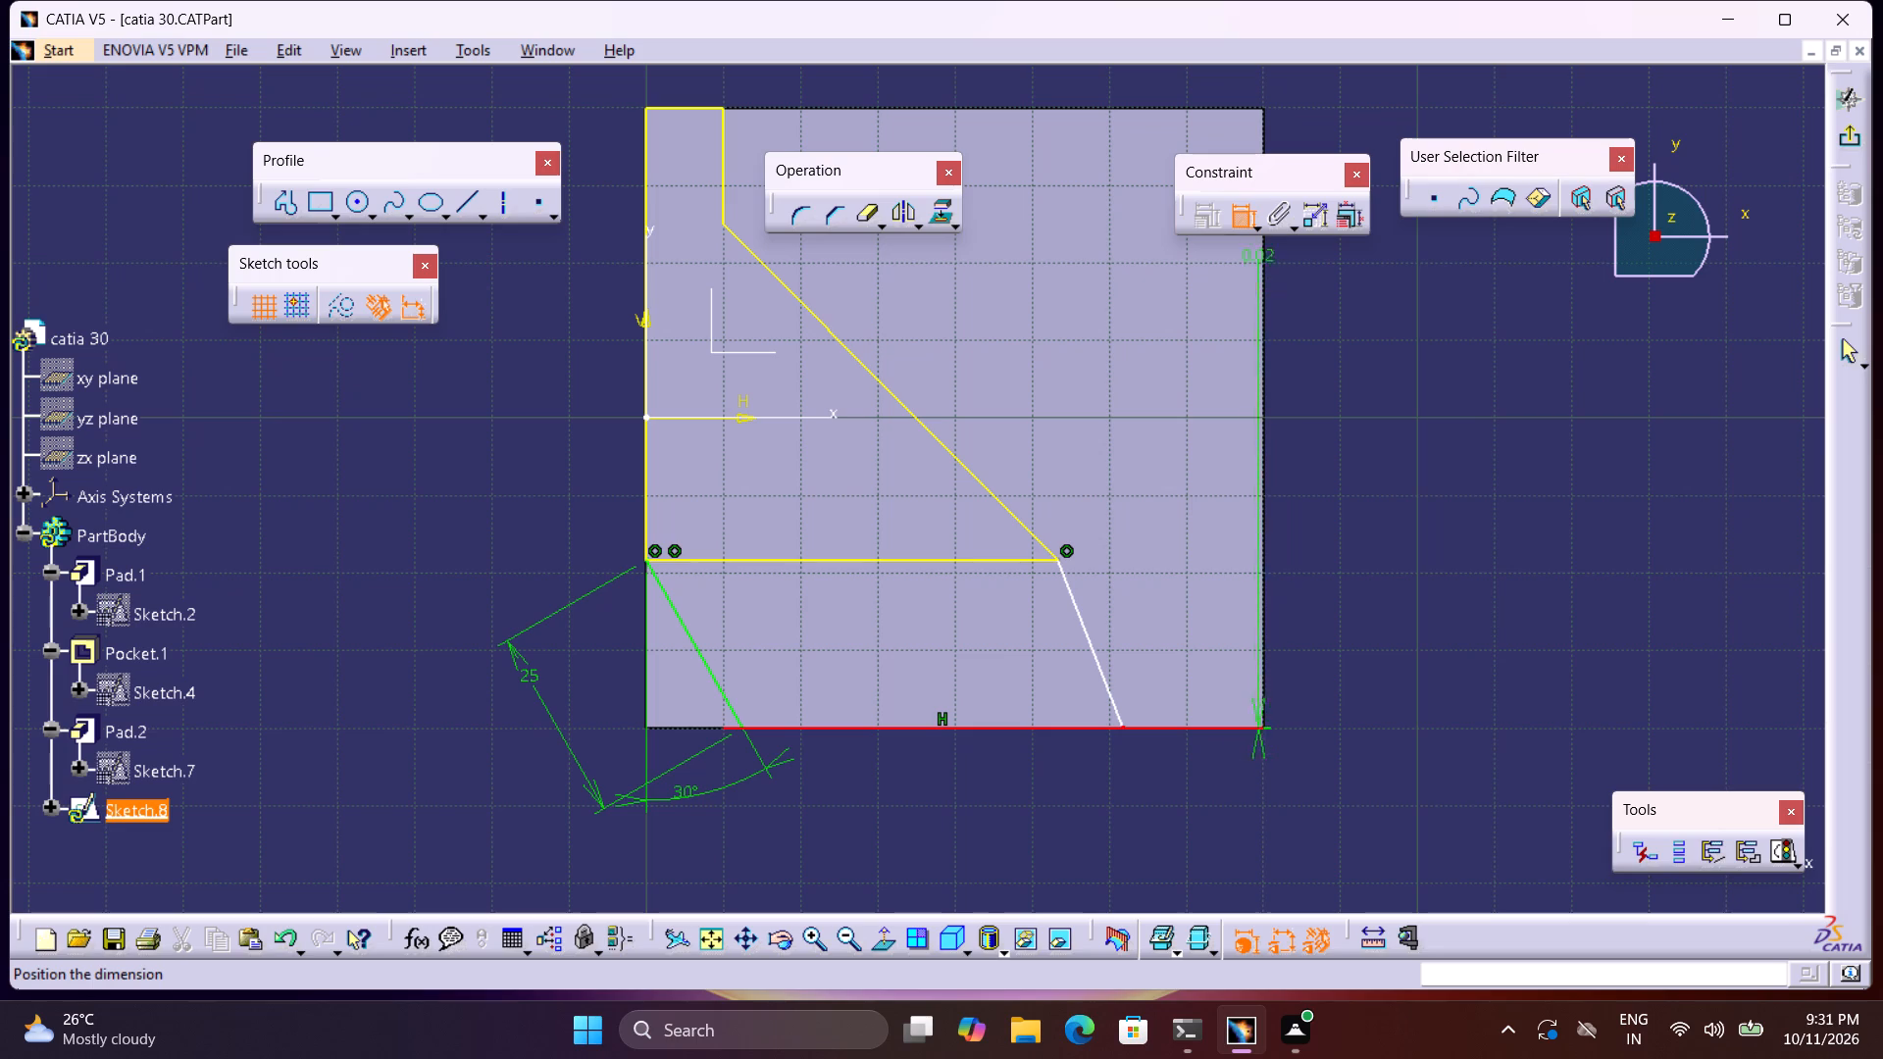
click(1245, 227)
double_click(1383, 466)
Dimension the offset from the horizontal line's far endpoint to the base's far side edge, and set it to 20 mm.
click(1242, 223)
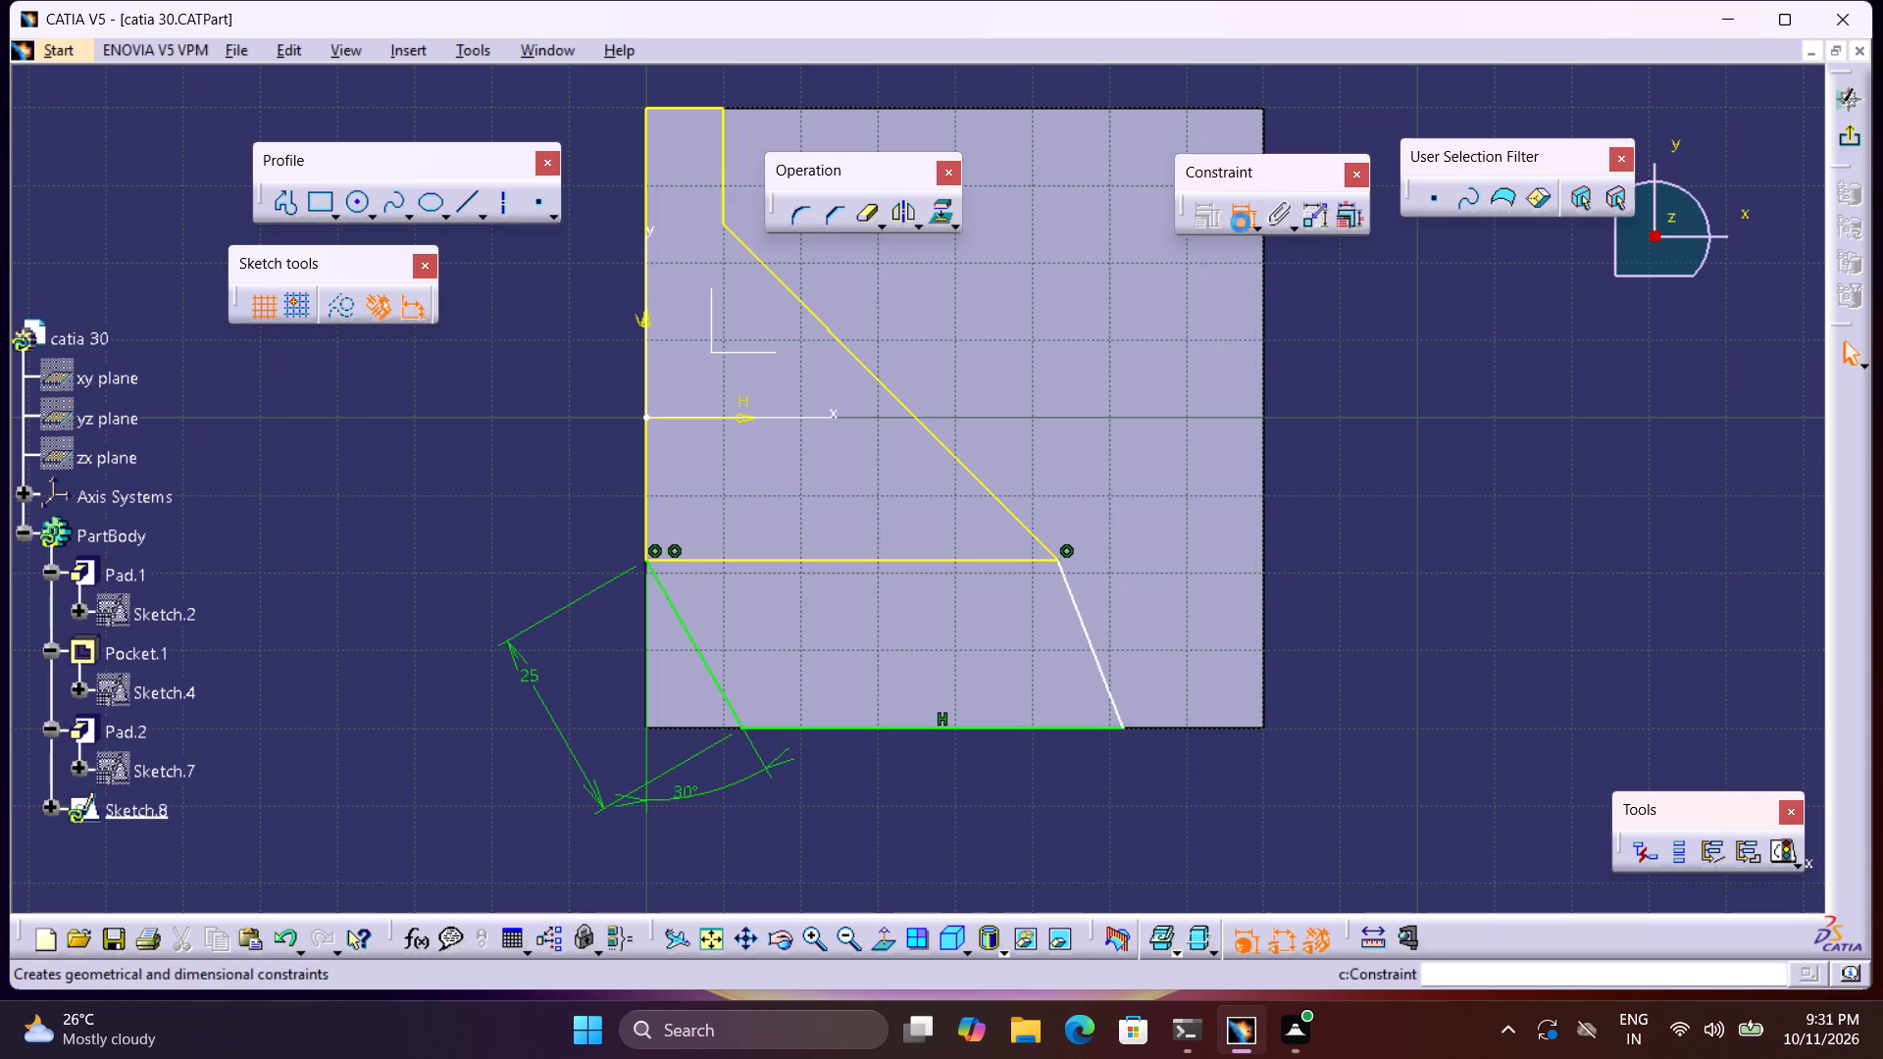
click(1124, 725)
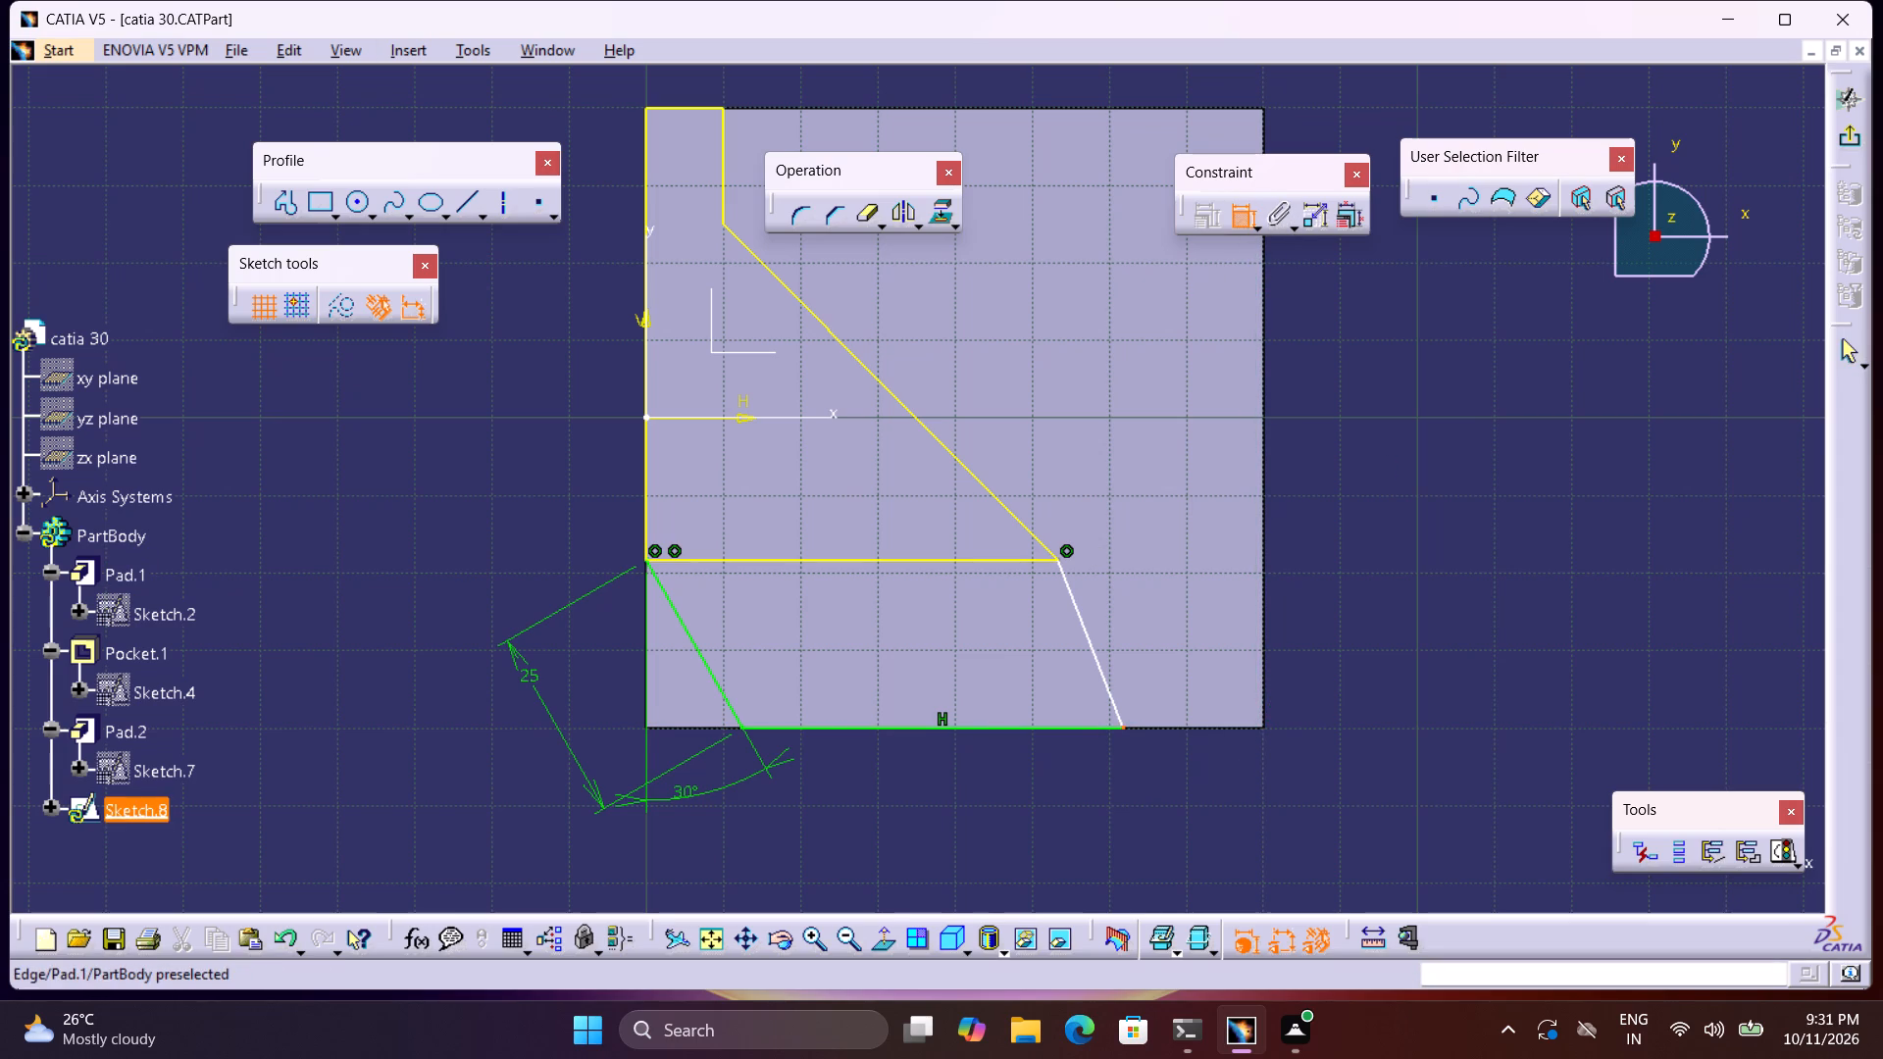
click(1261, 695)
click(1195, 818)
double_click(1218, 818)
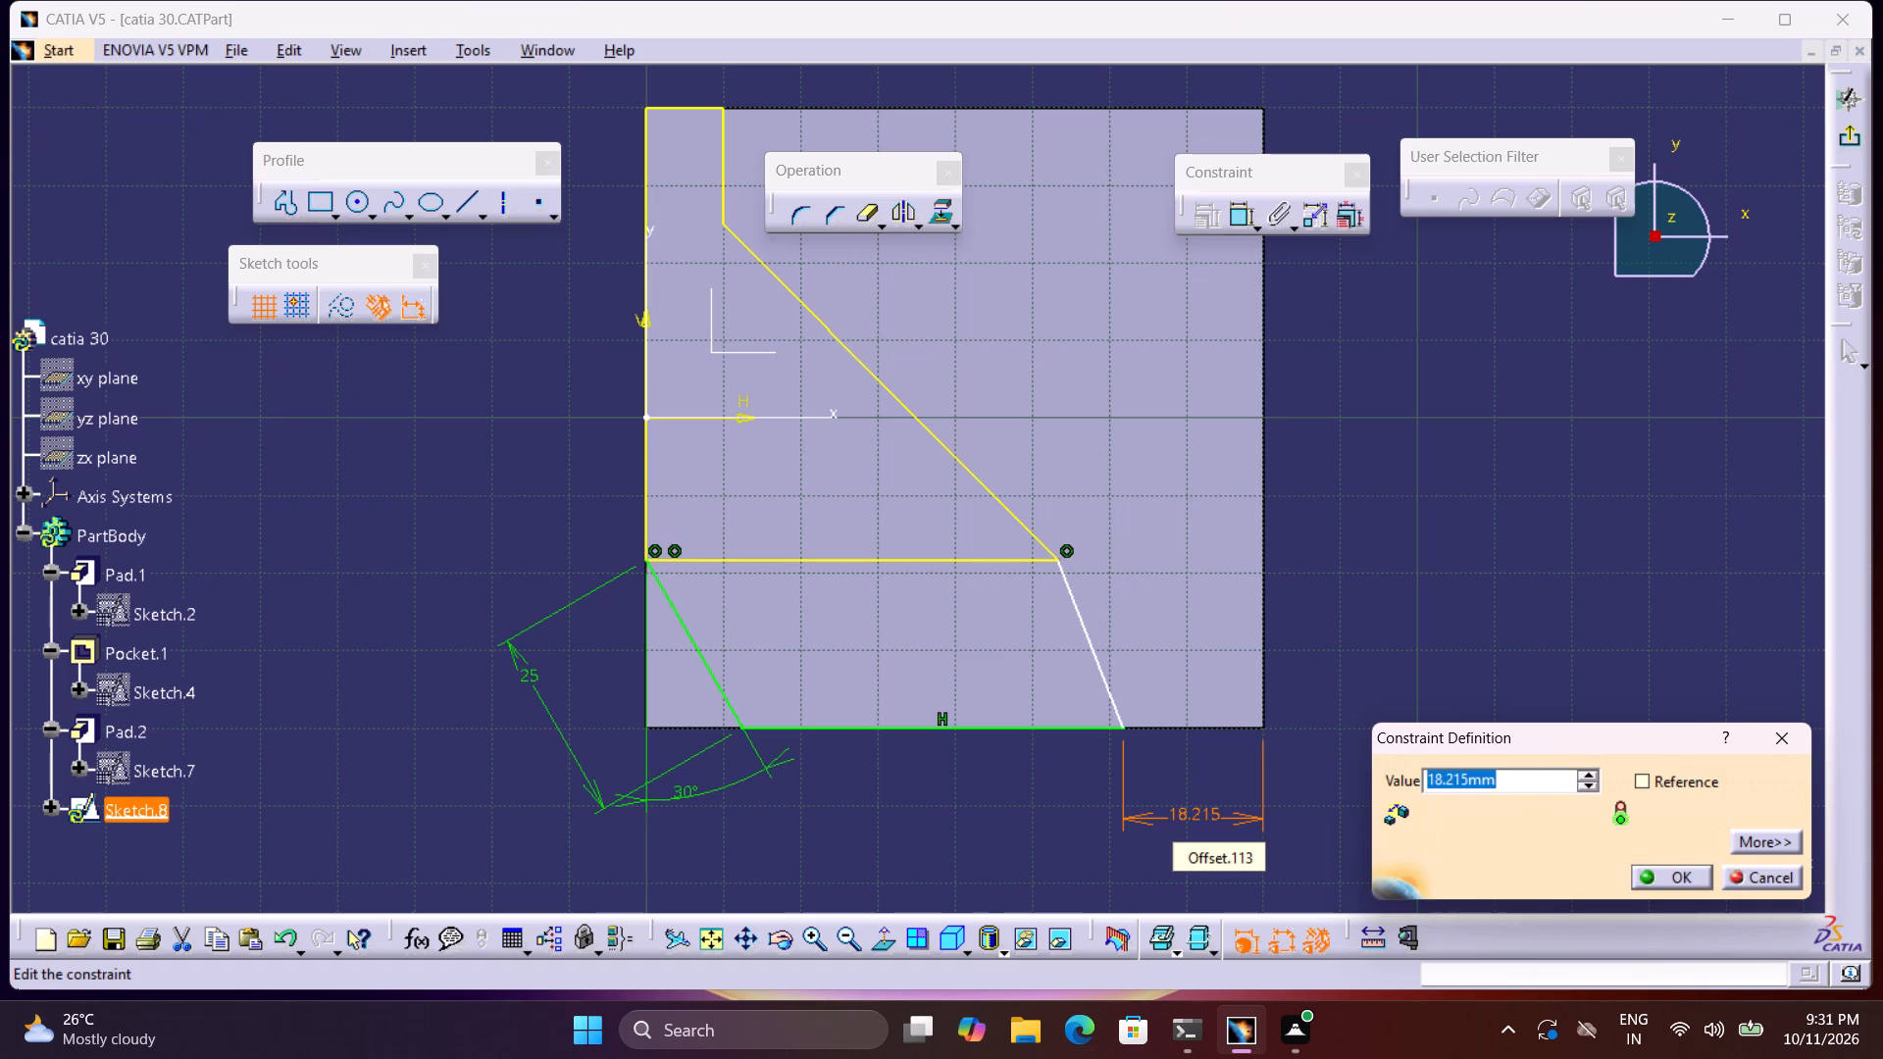
text(20)
key(Return)
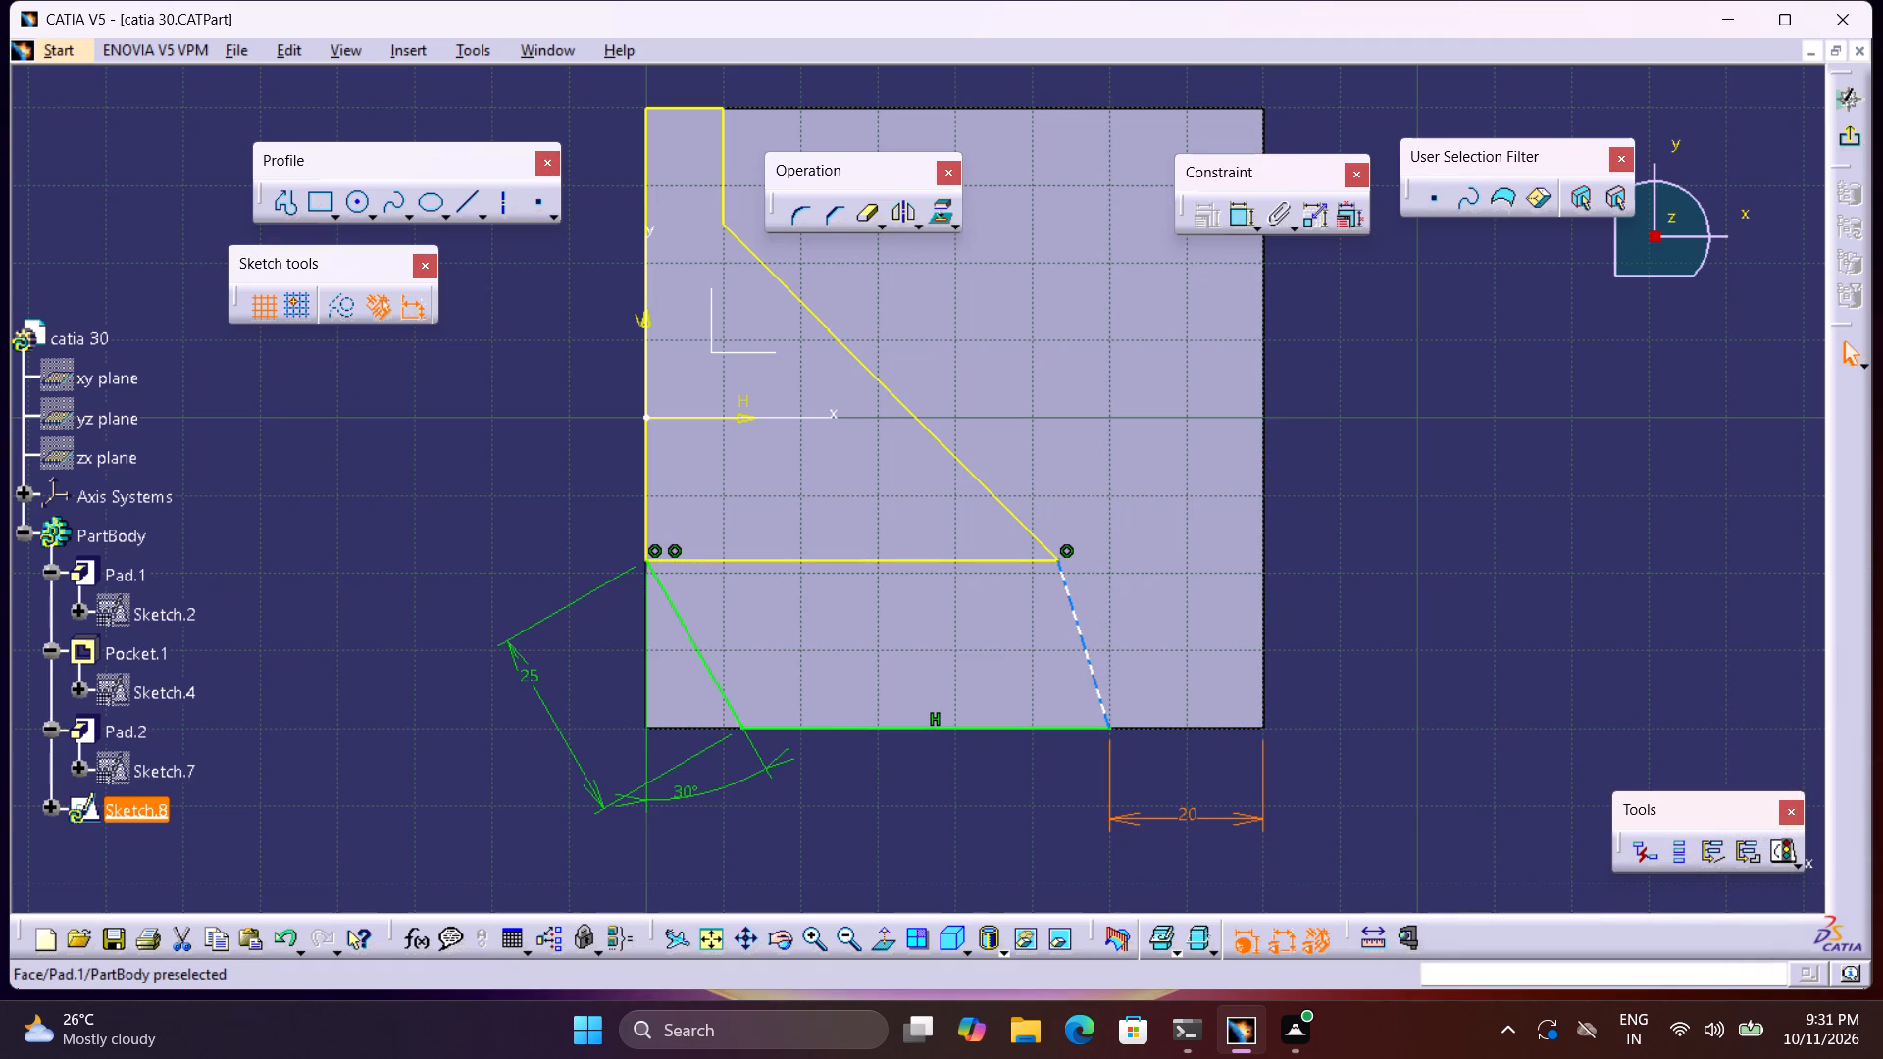
Delete the second sloping line between the projected outline's corner and the horizontal line's end.
drag(1071, 590, 1113, 603)
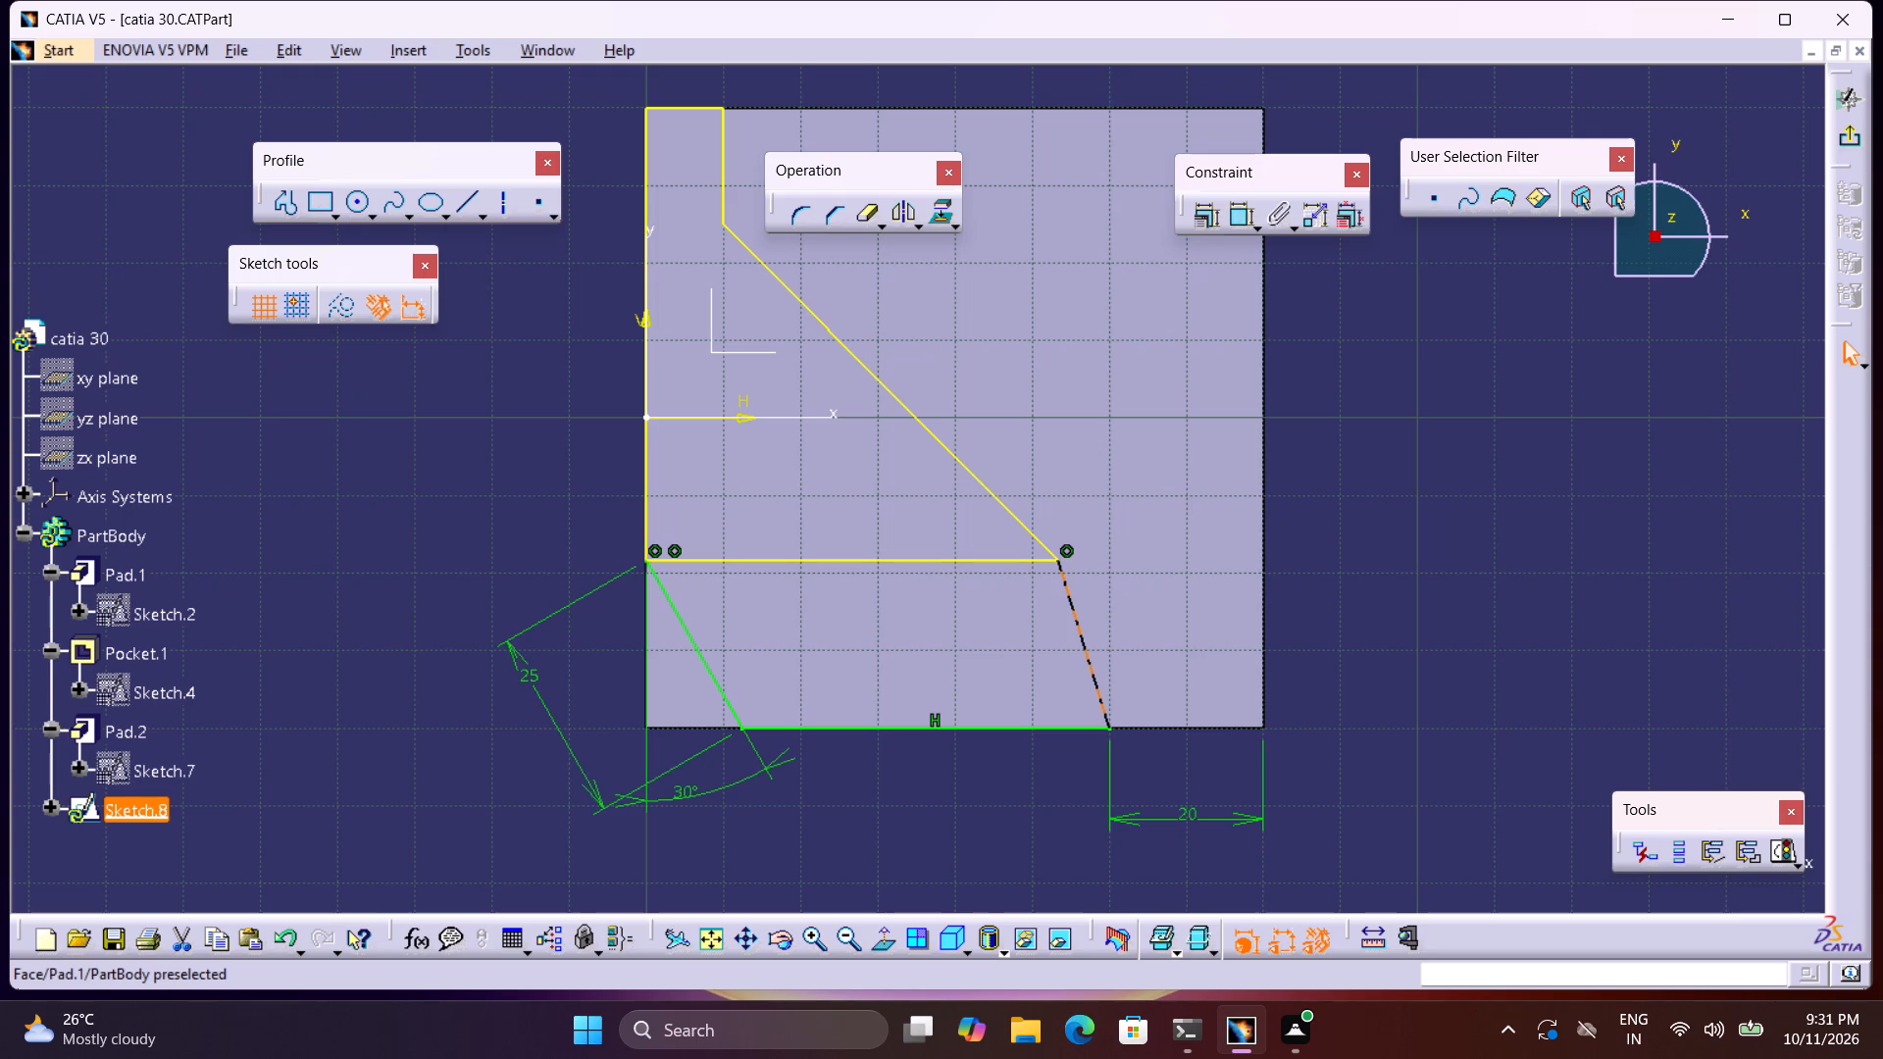
click(1401, 668)
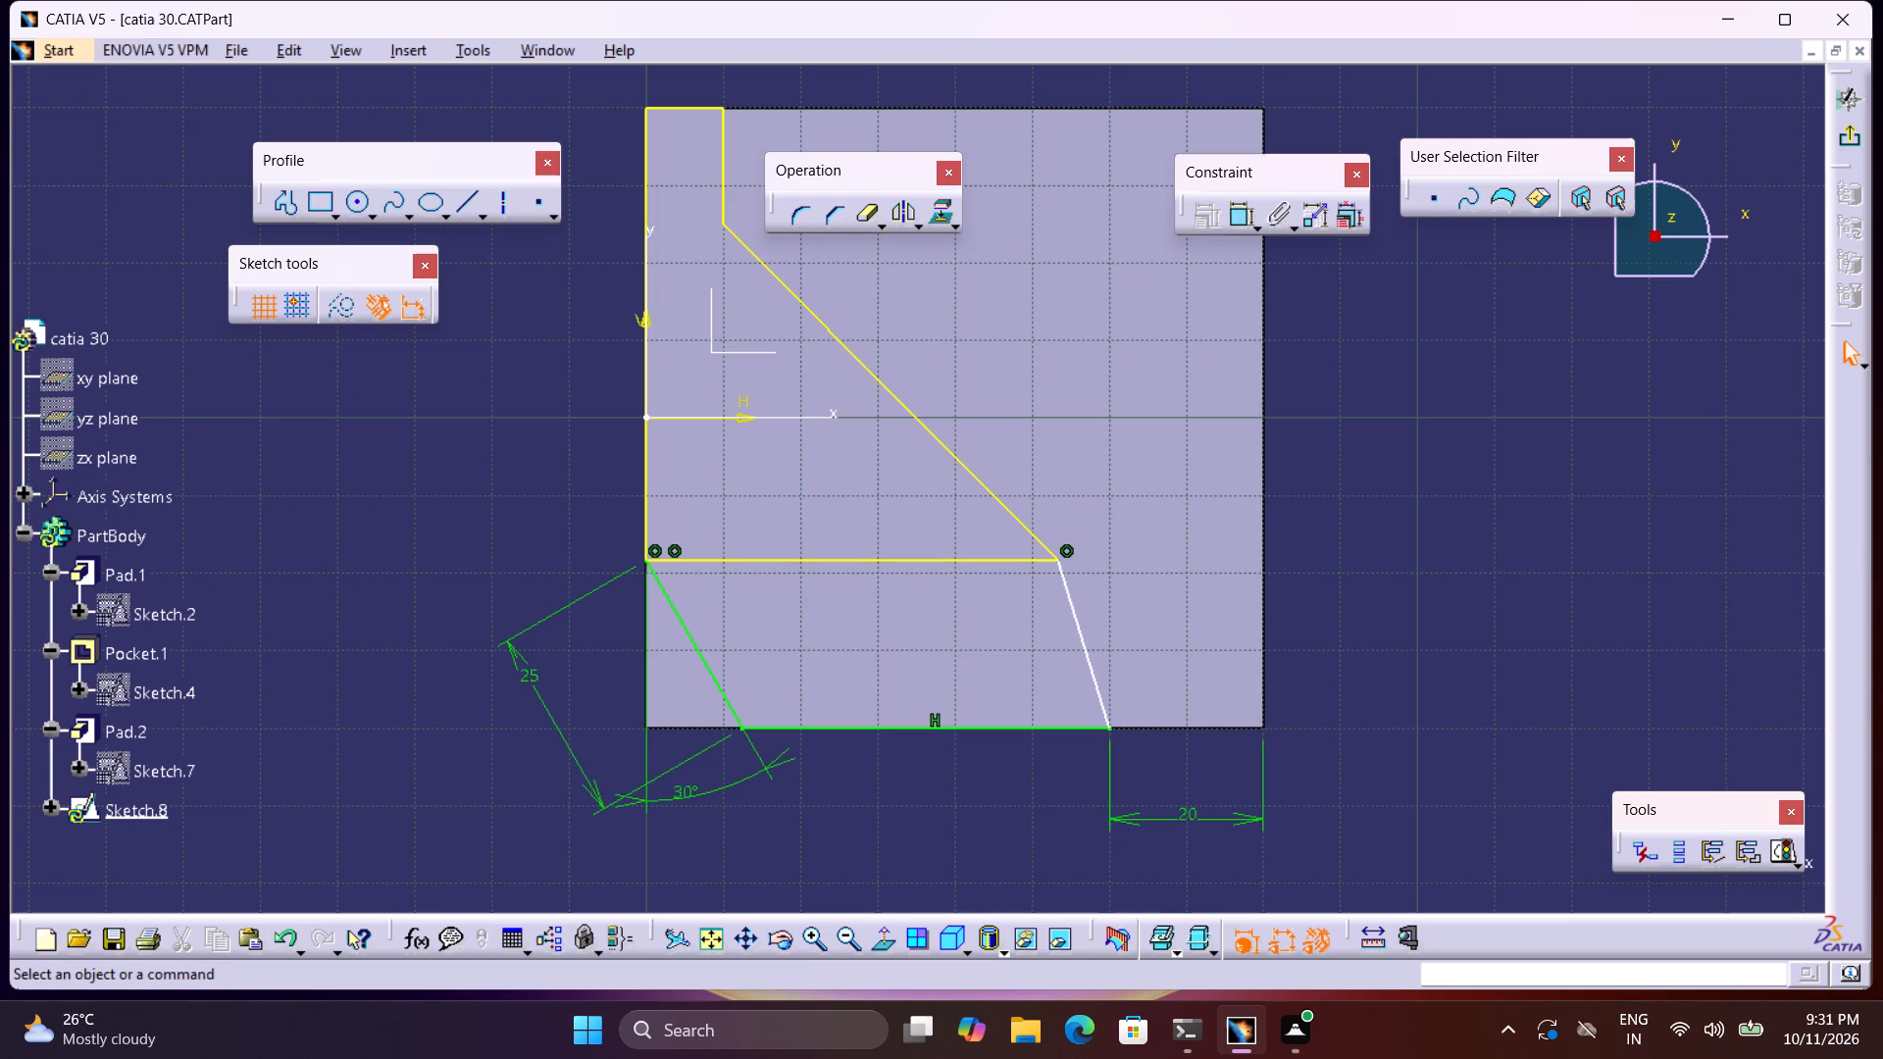
click(1070, 585)
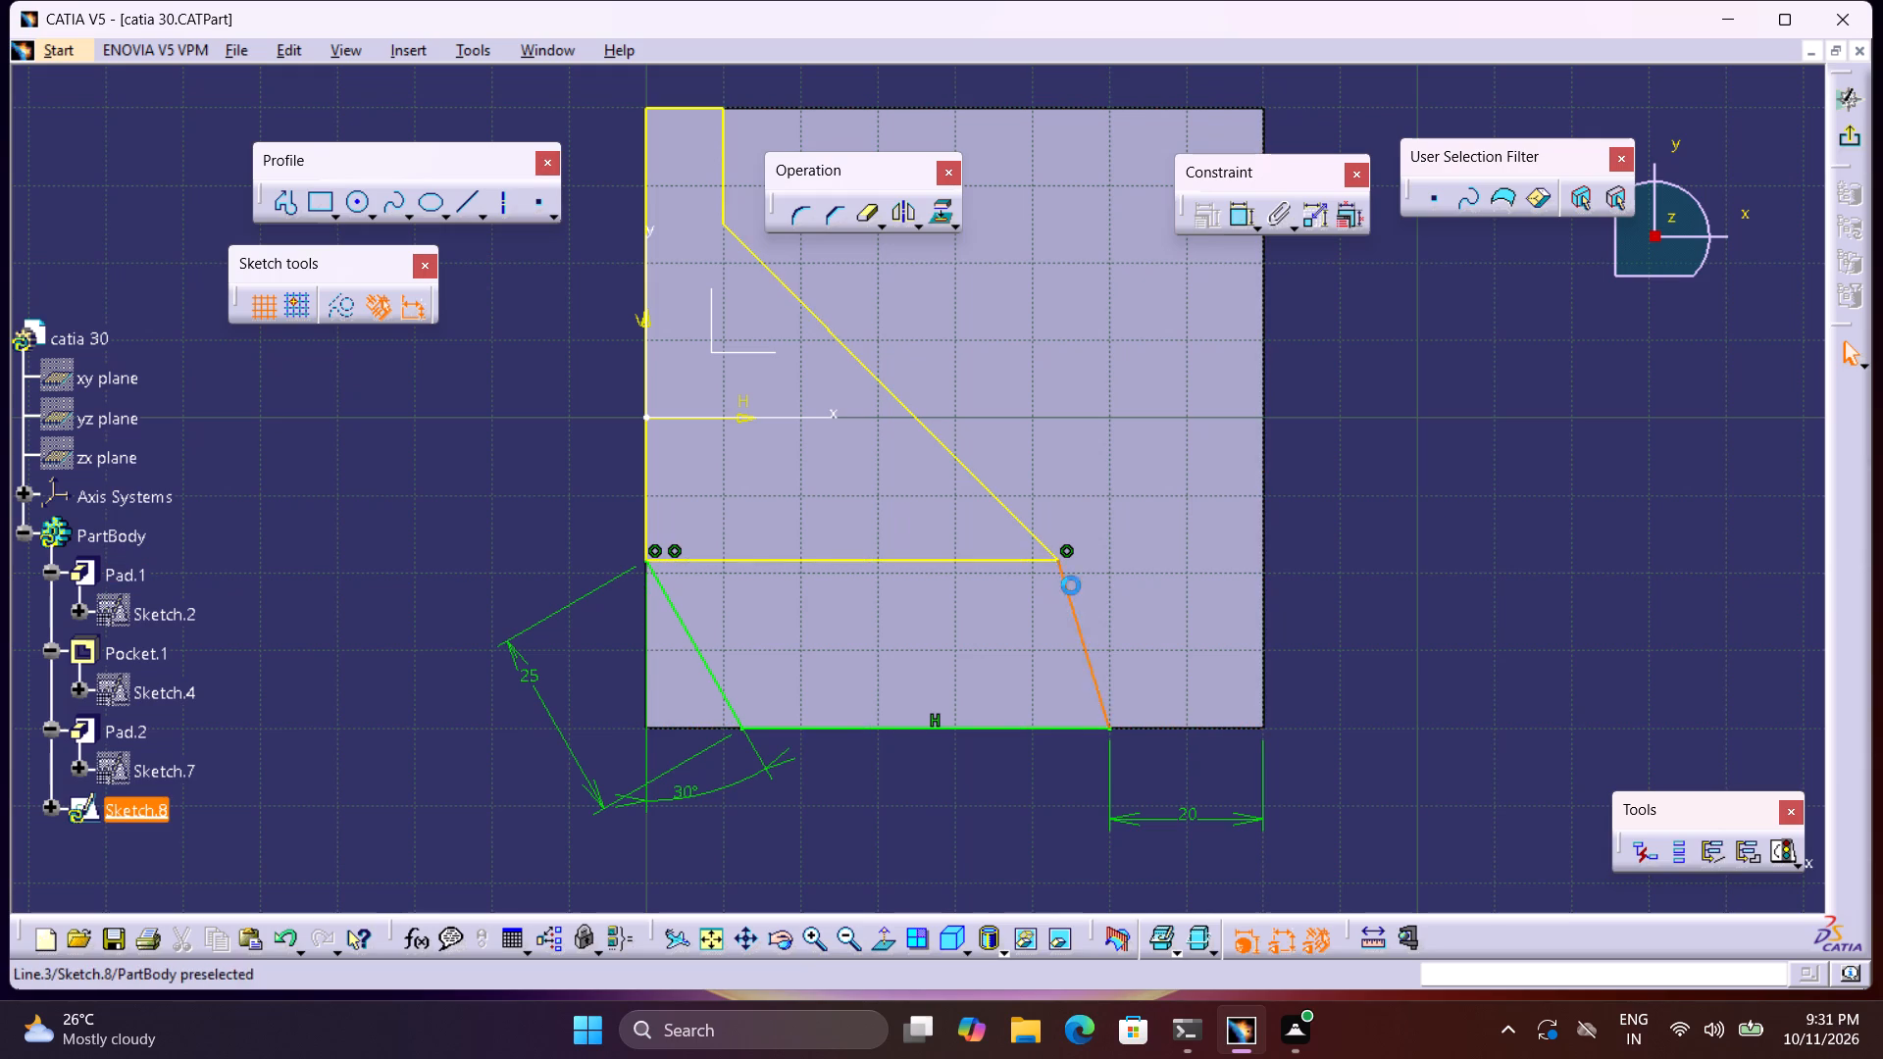
key(Delete)
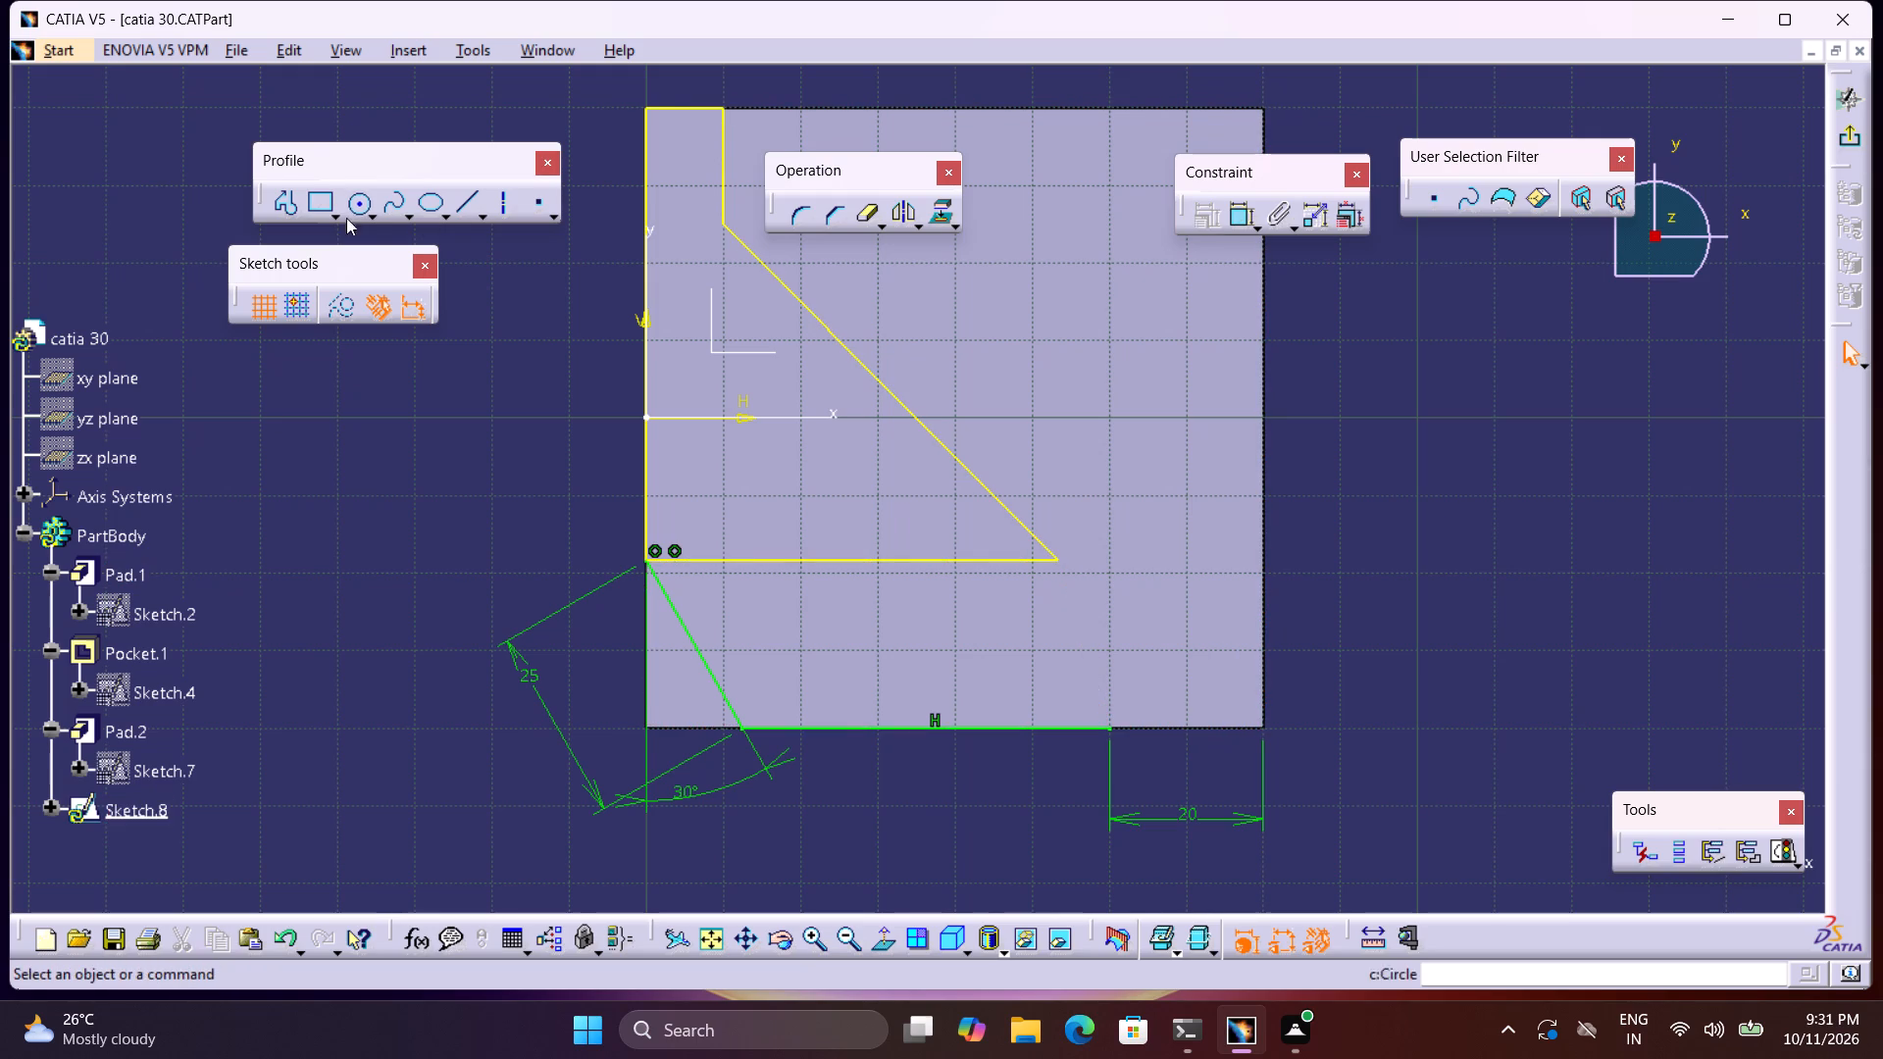
Sketch a vertical line about 22 mm from the horizontal line's open end, and a horizontal line about 7 mm to the projected corner.
click(281, 203)
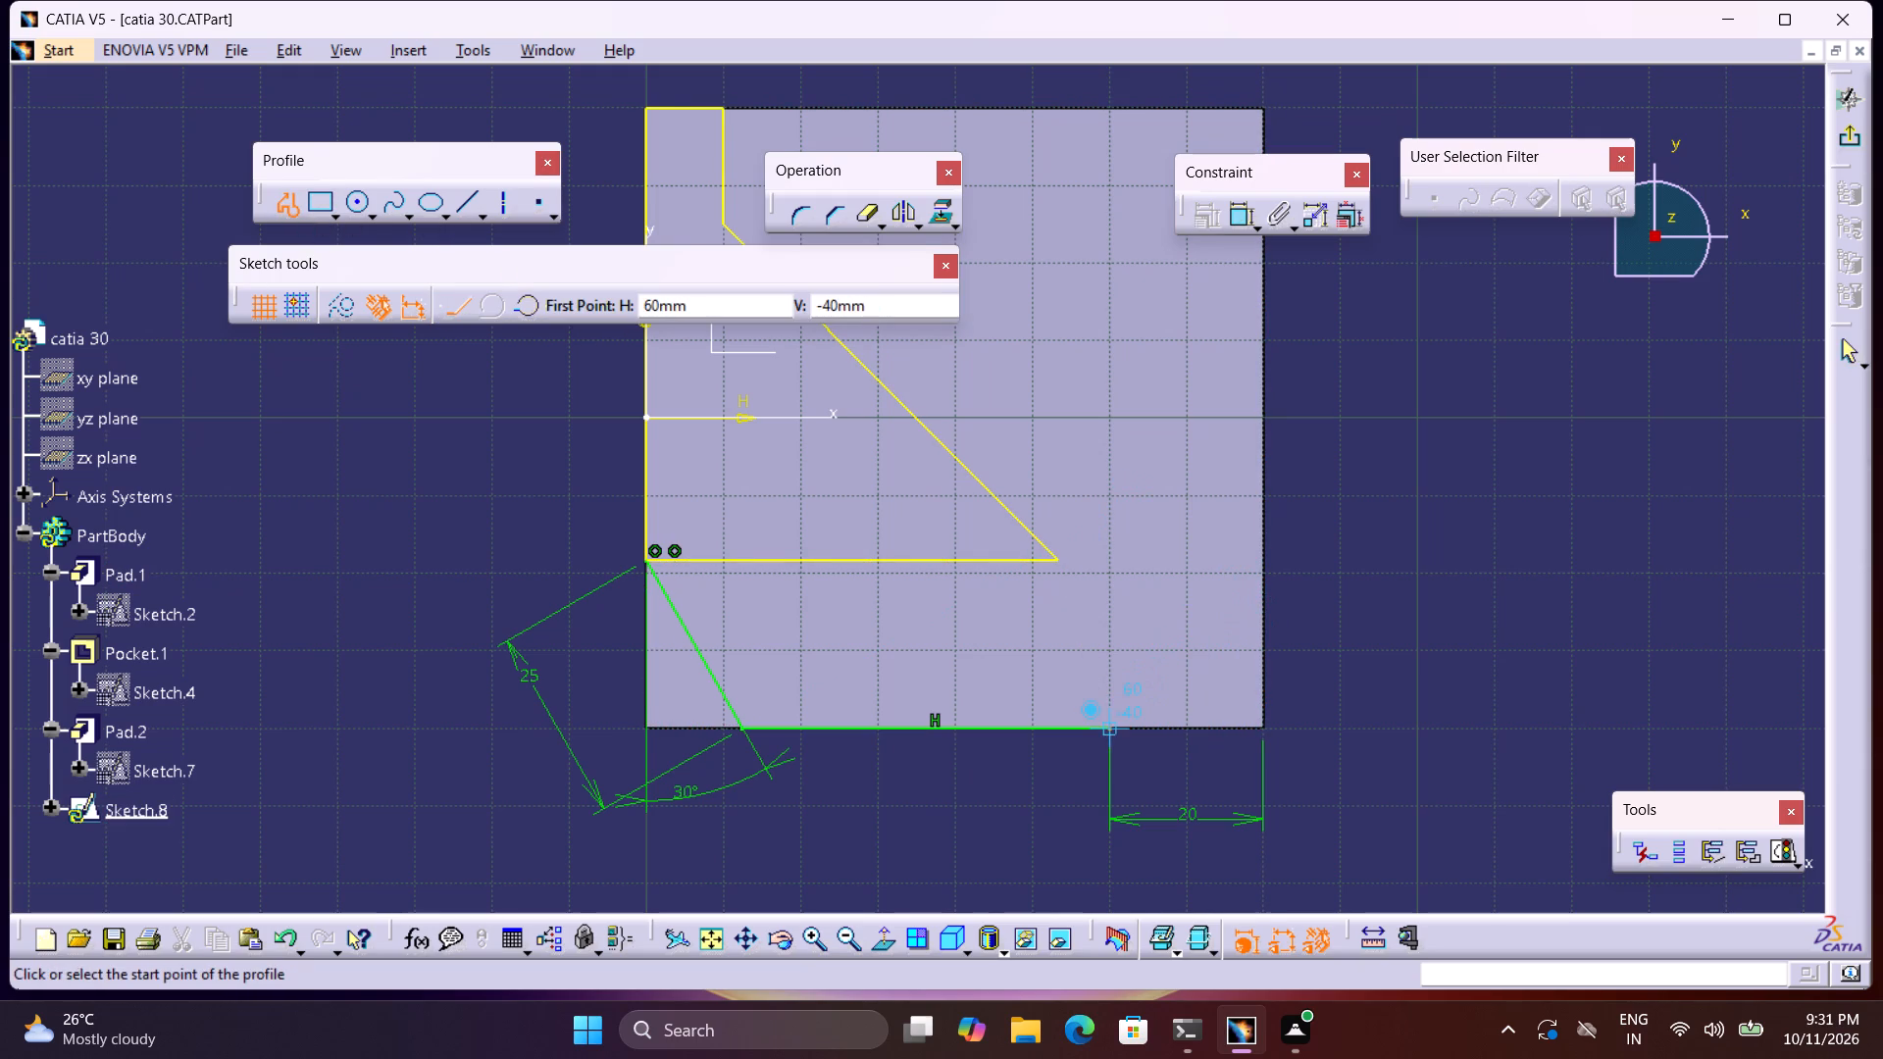
click(1108, 728)
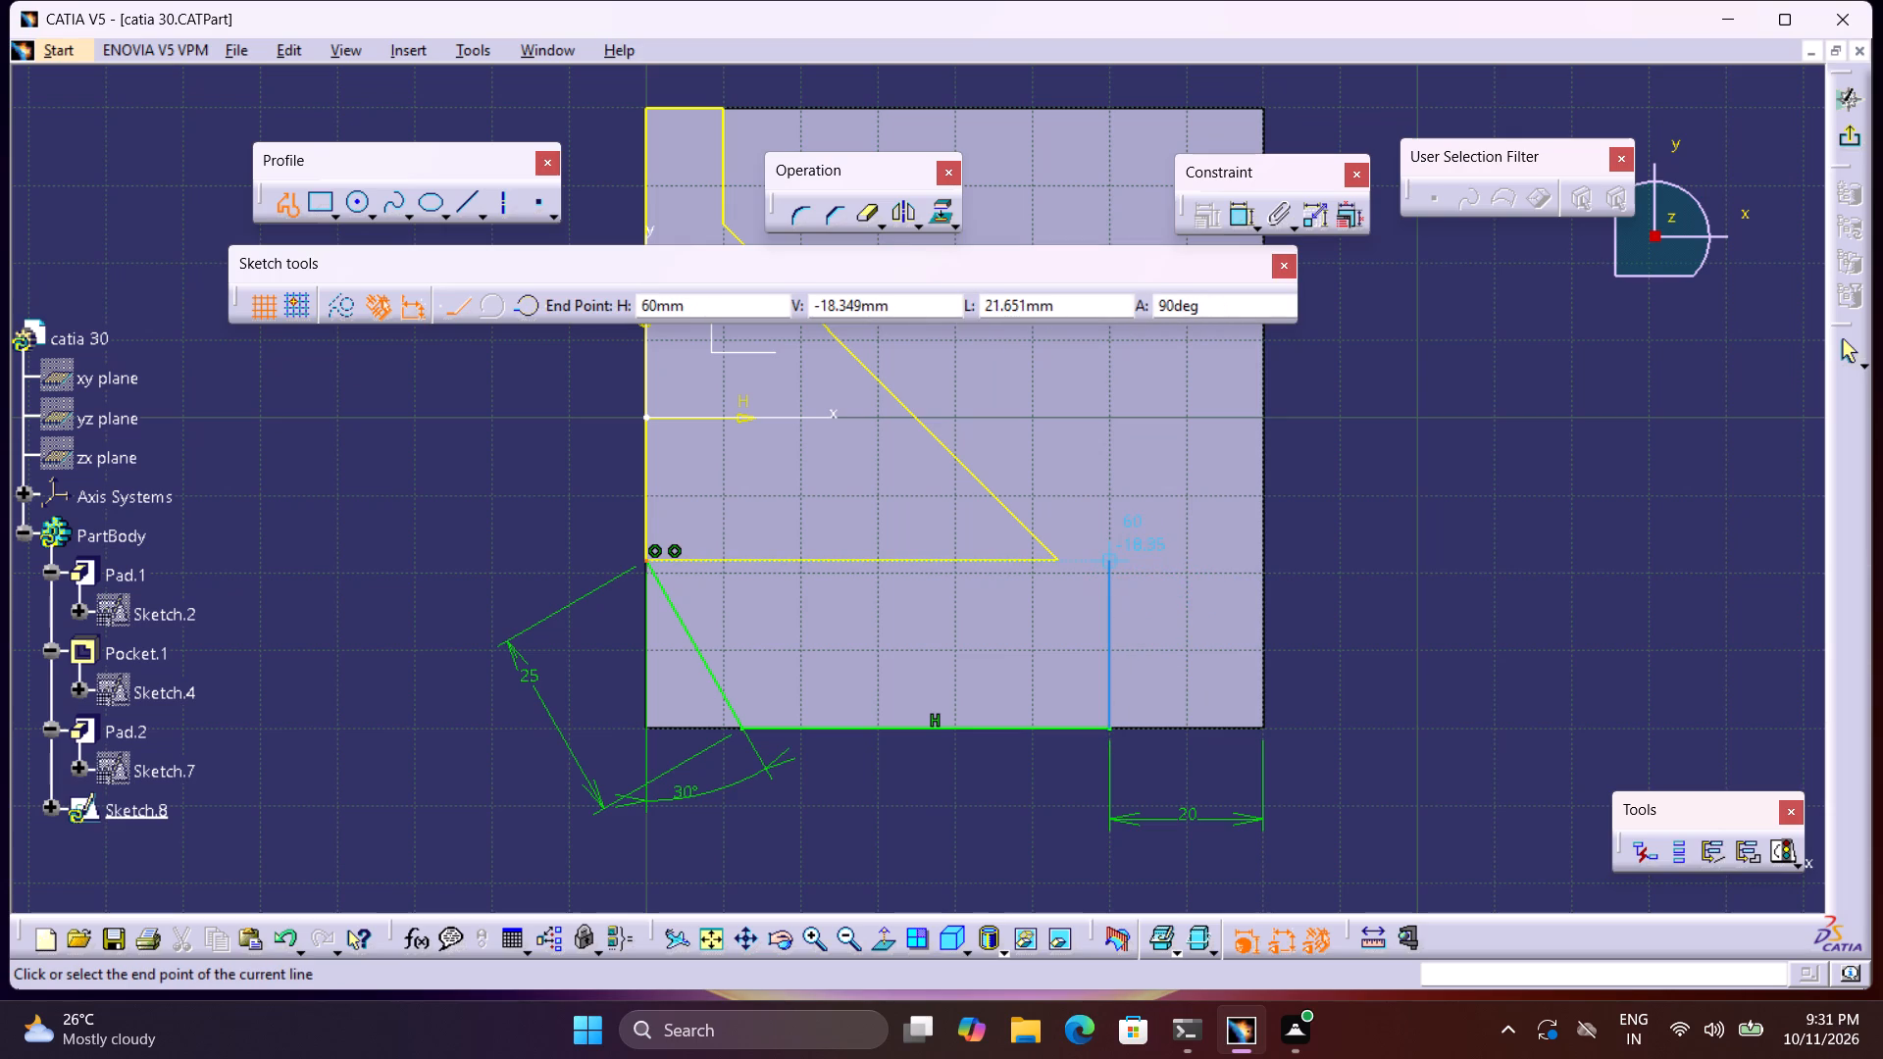
click(1113, 564)
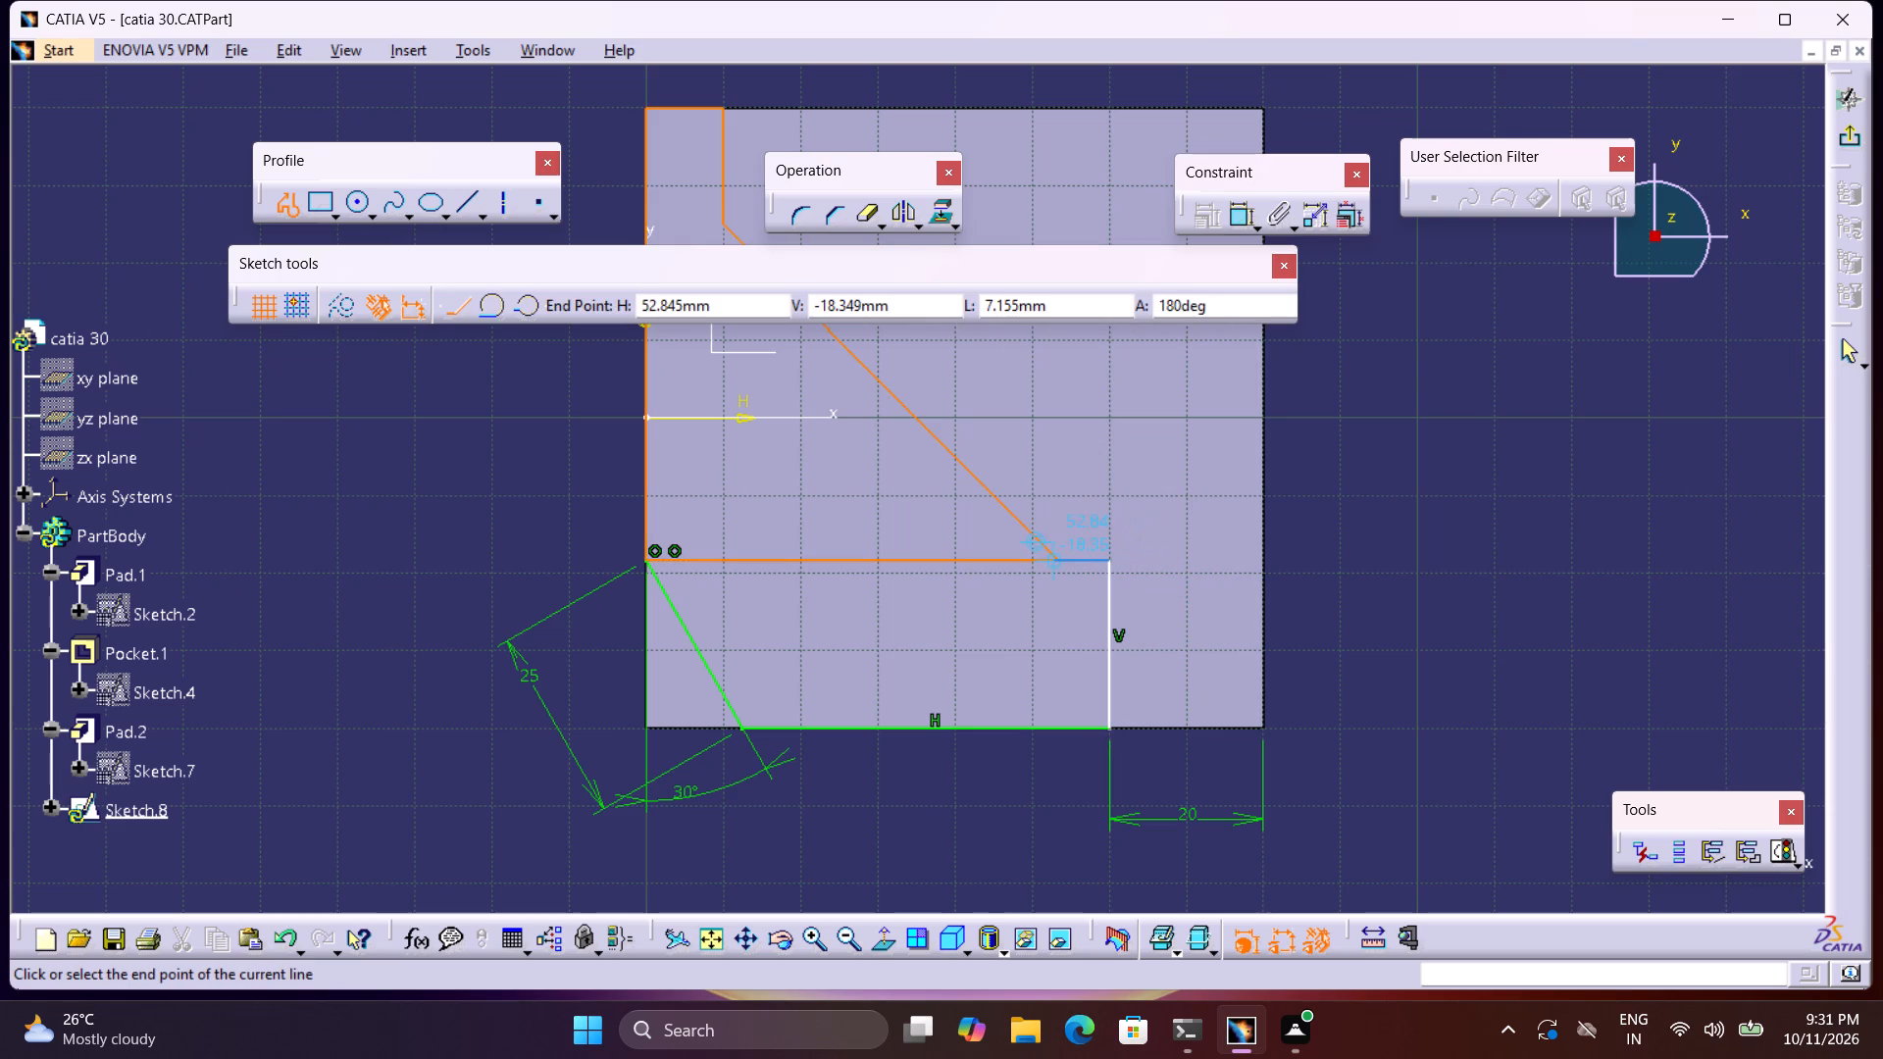
click(1055, 561)
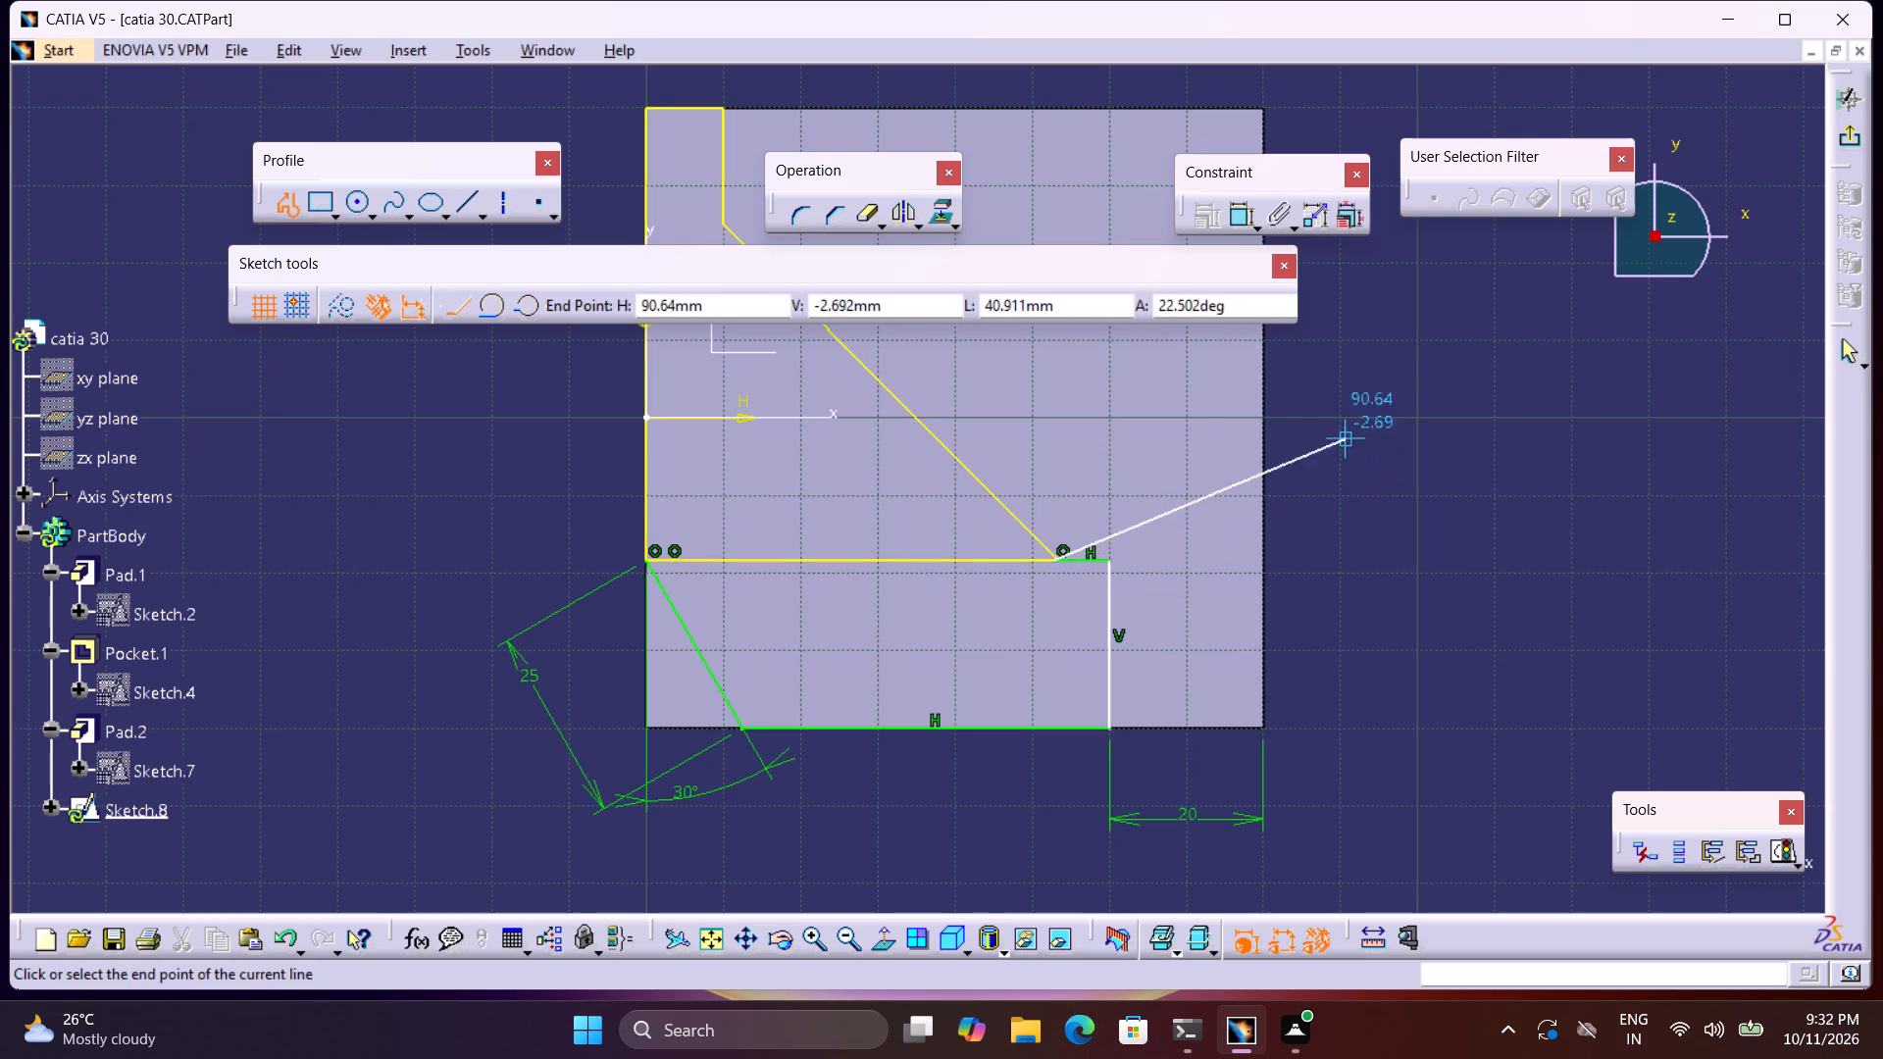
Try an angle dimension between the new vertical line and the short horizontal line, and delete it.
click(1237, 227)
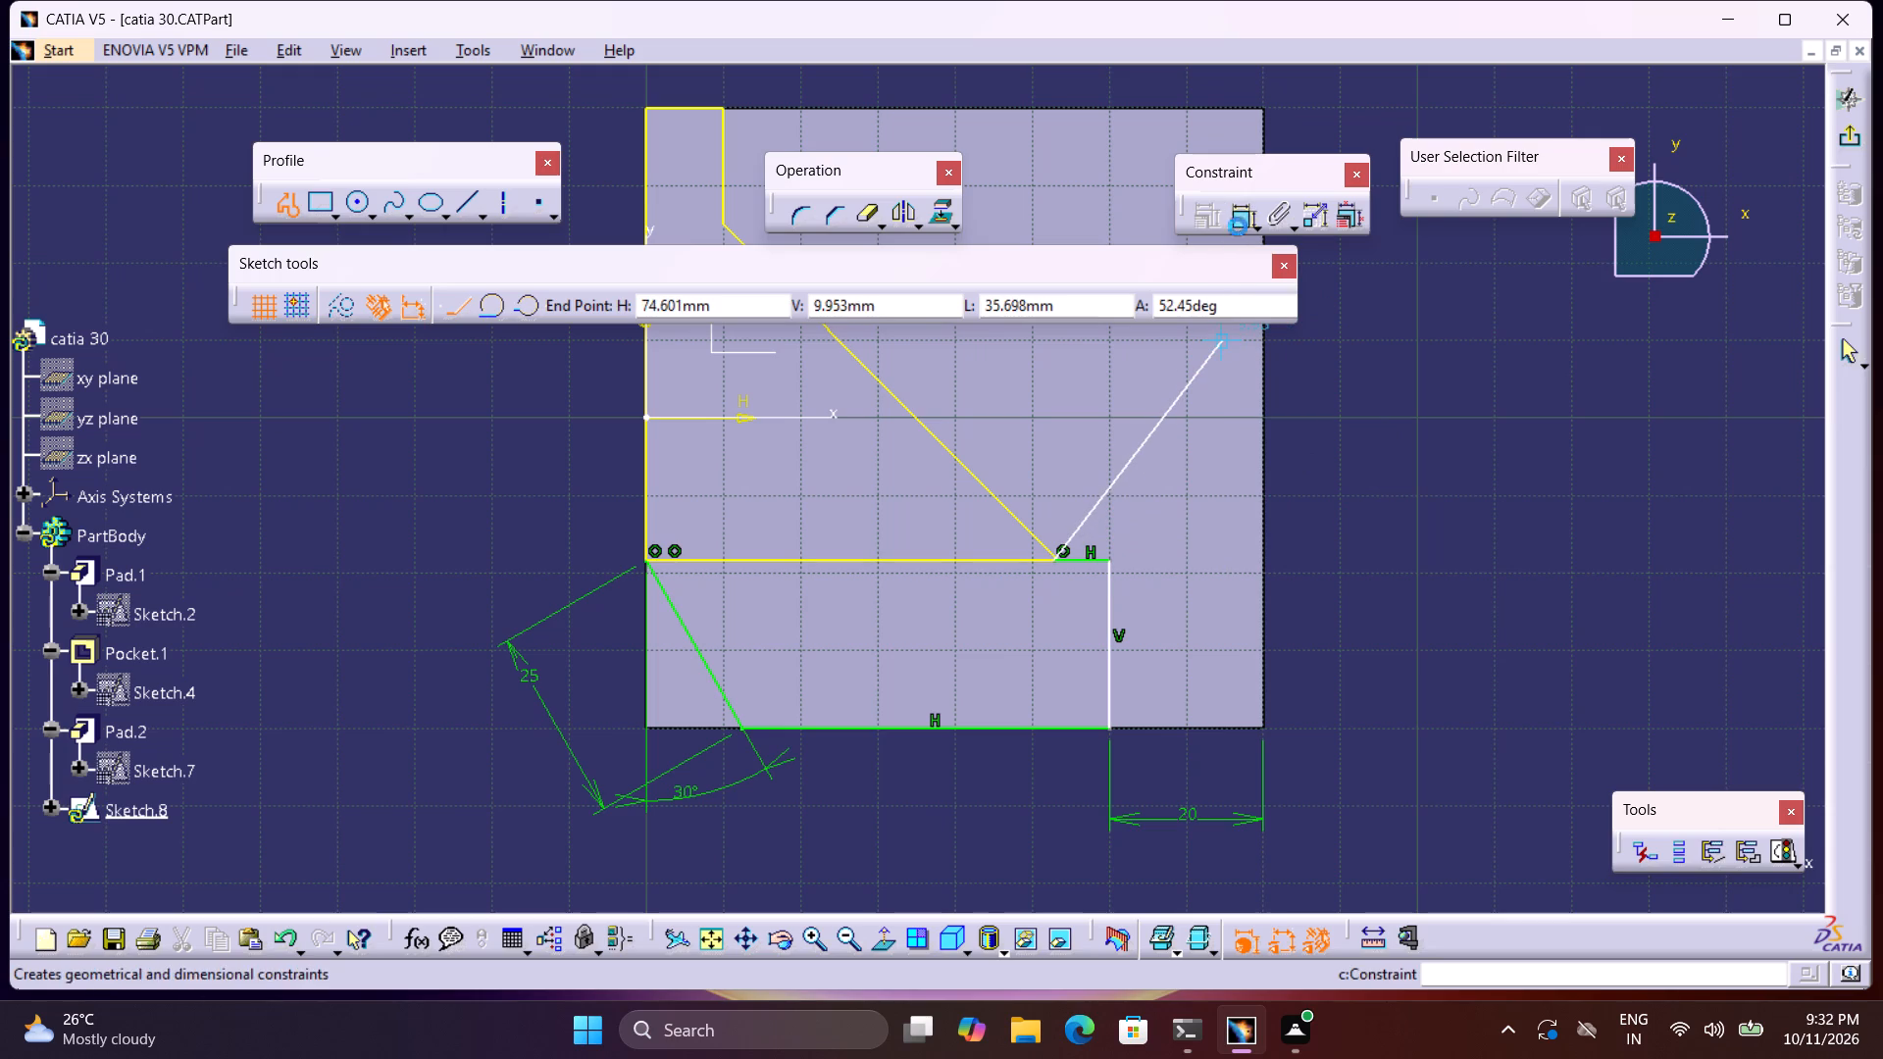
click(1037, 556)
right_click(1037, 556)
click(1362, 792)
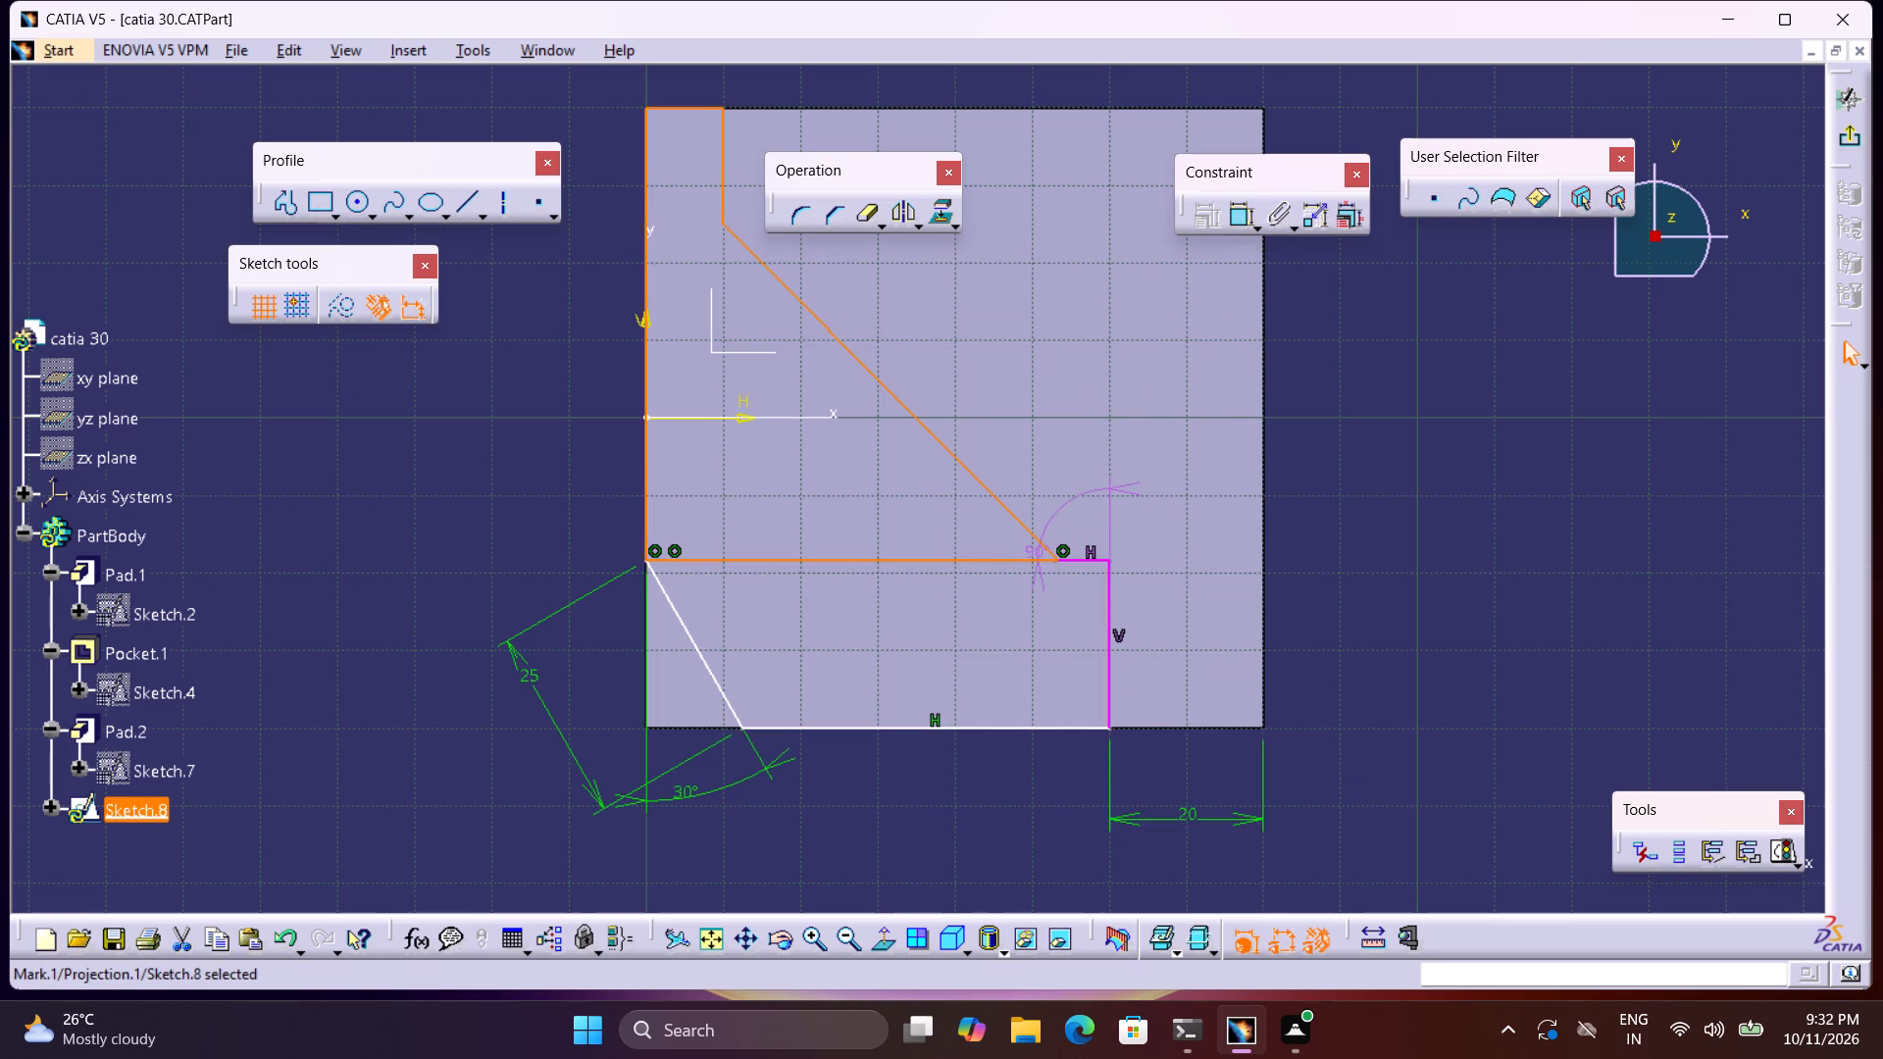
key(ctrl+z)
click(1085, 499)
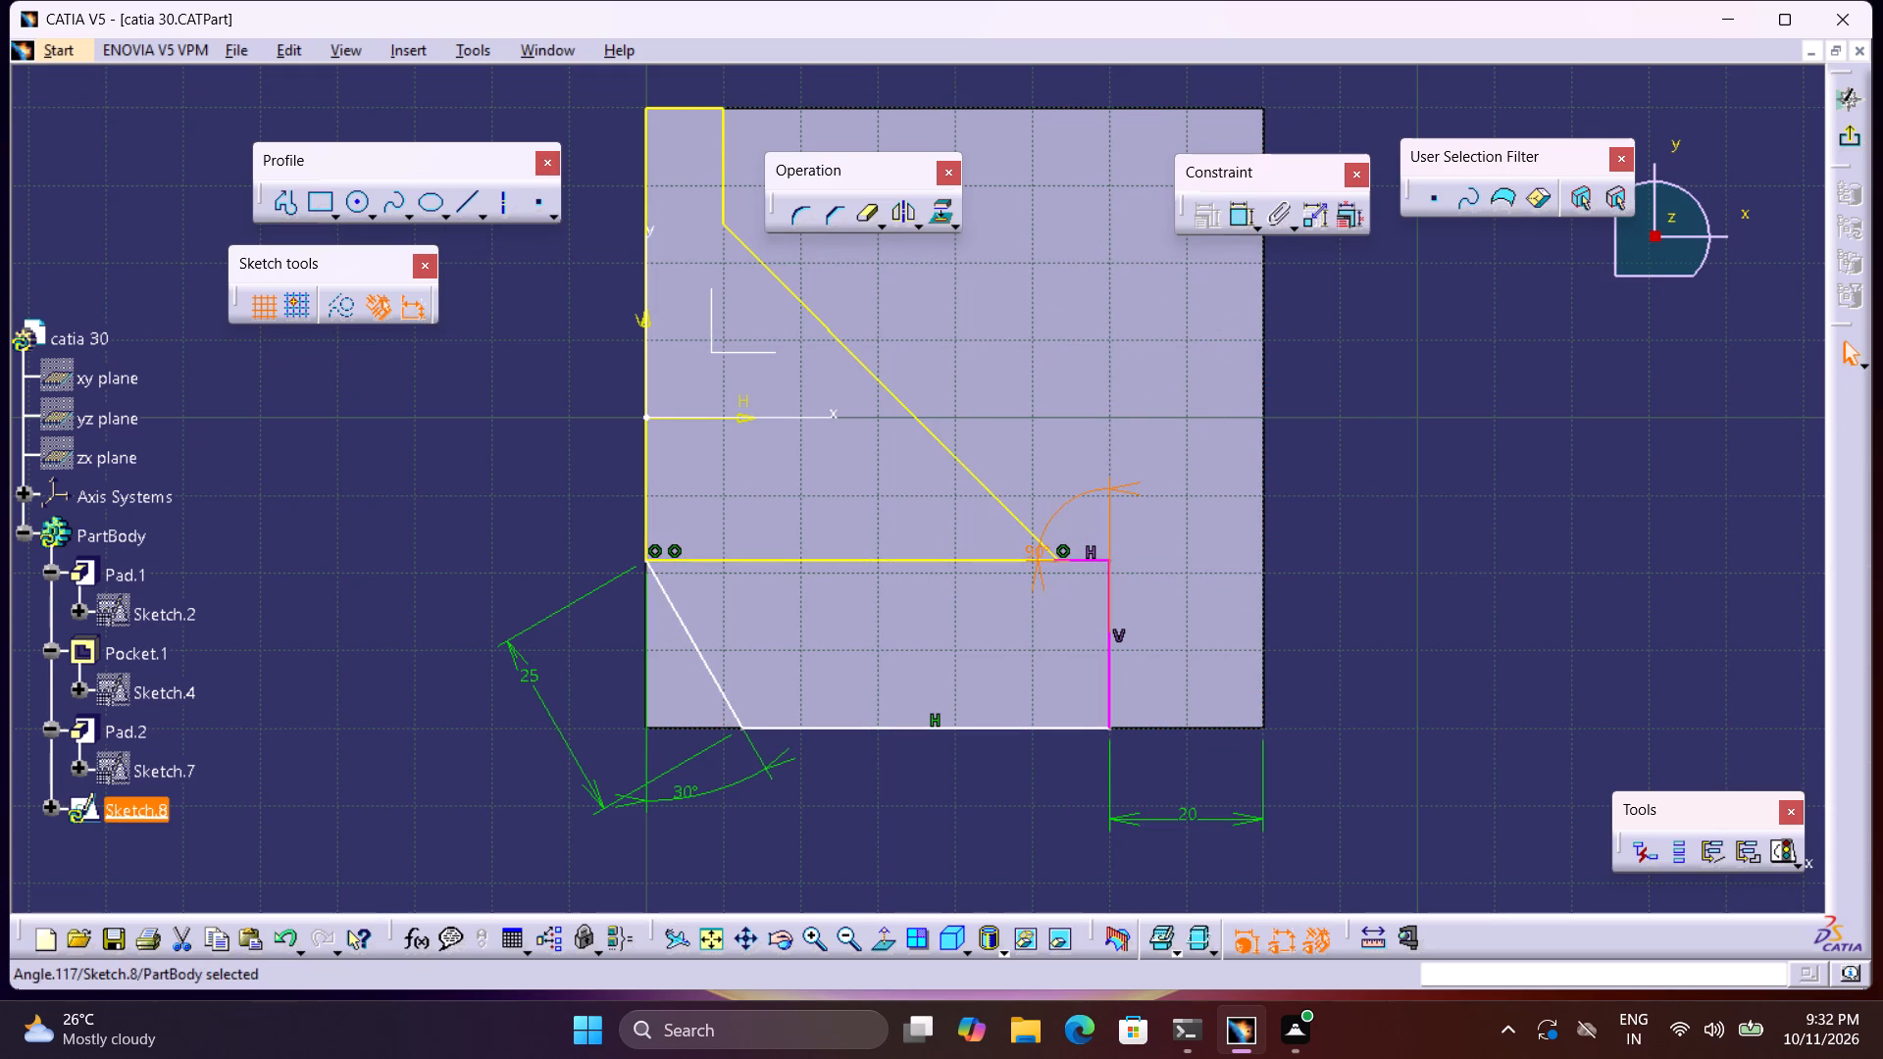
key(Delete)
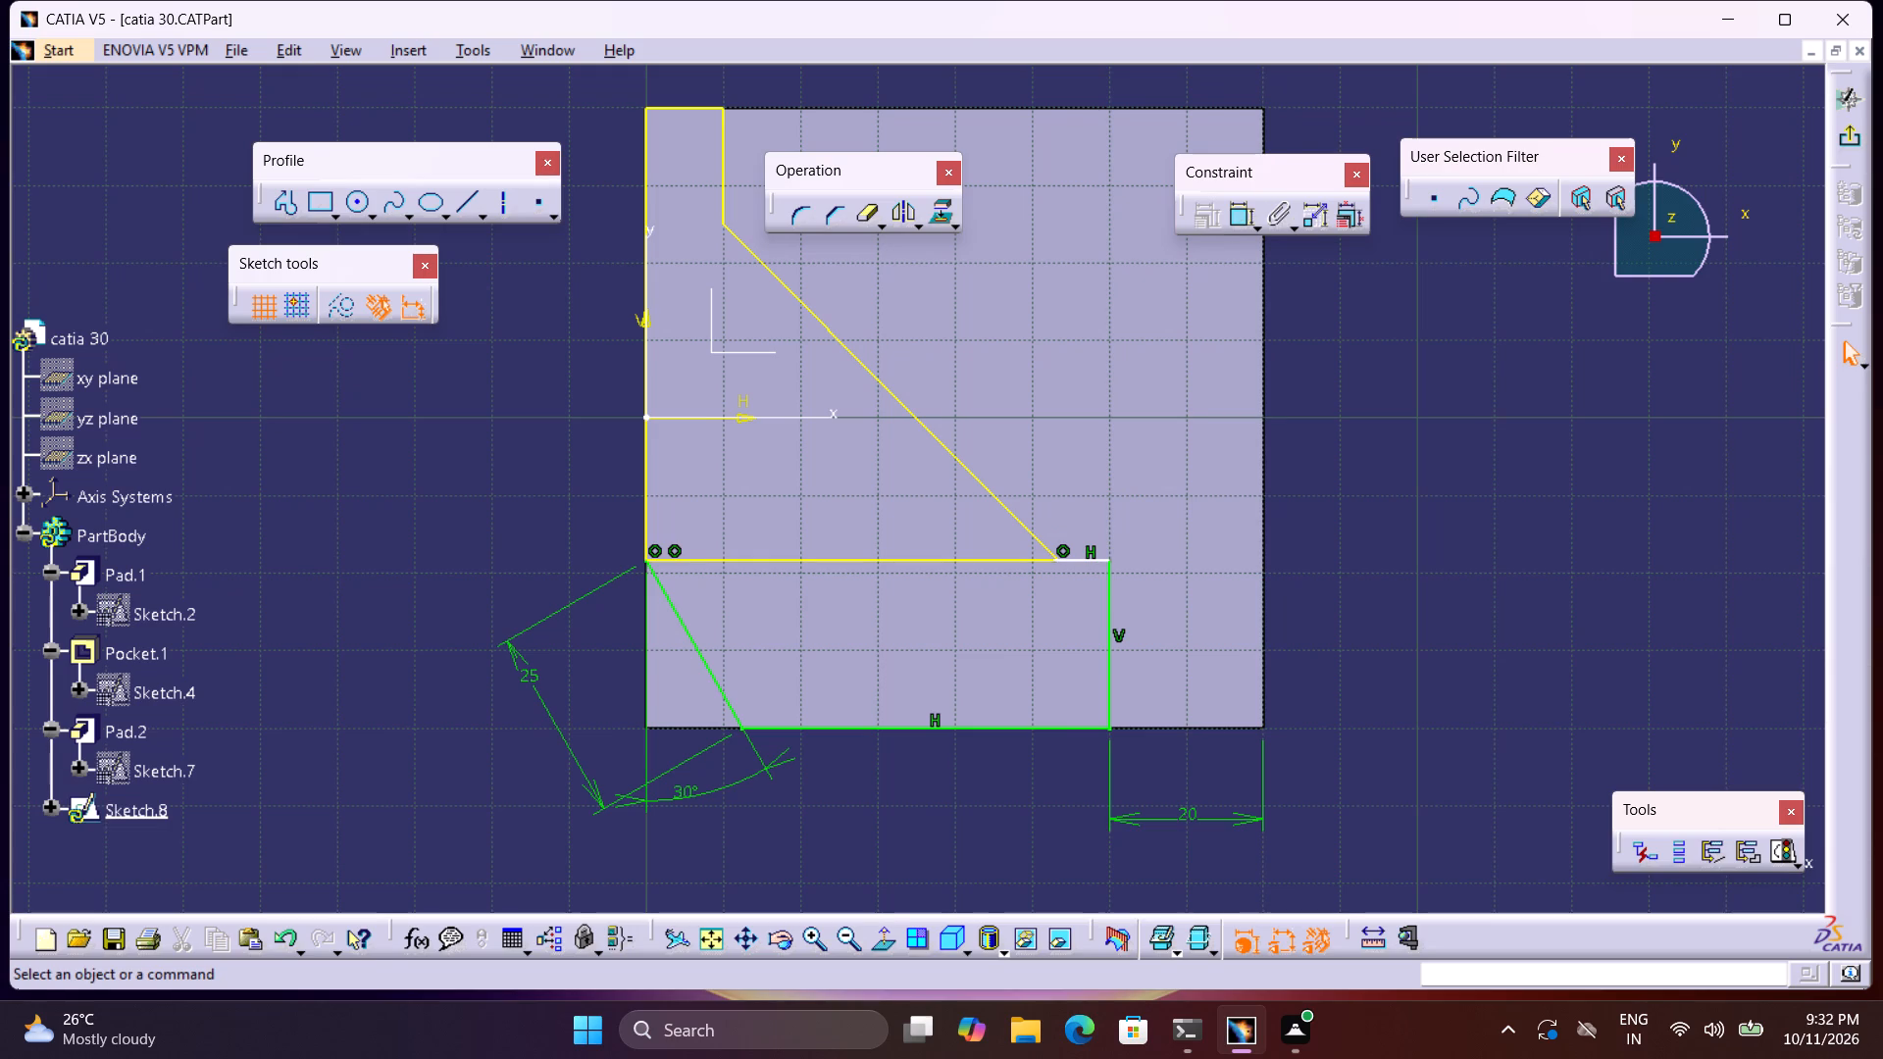
Exit the sketch to return to the 3D part.
middle_drag(1297, 563, 1230, 478)
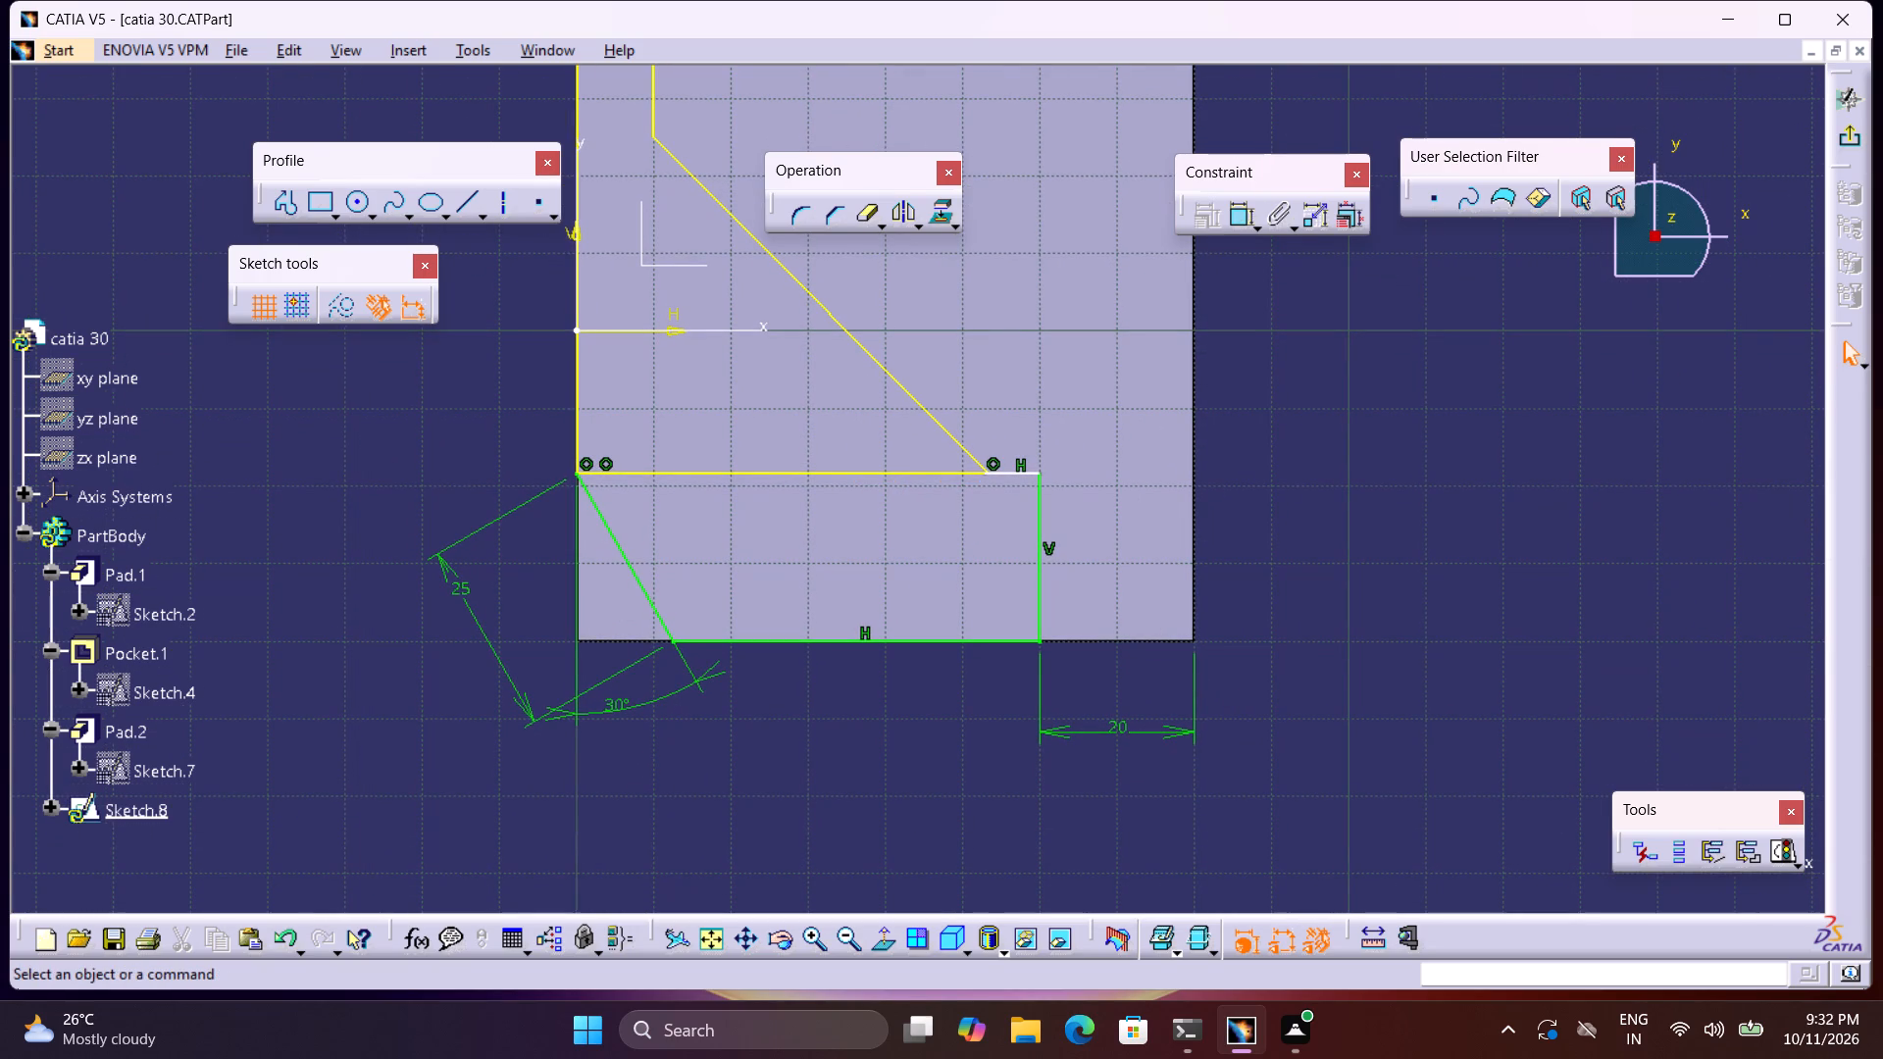
click(1850, 136)
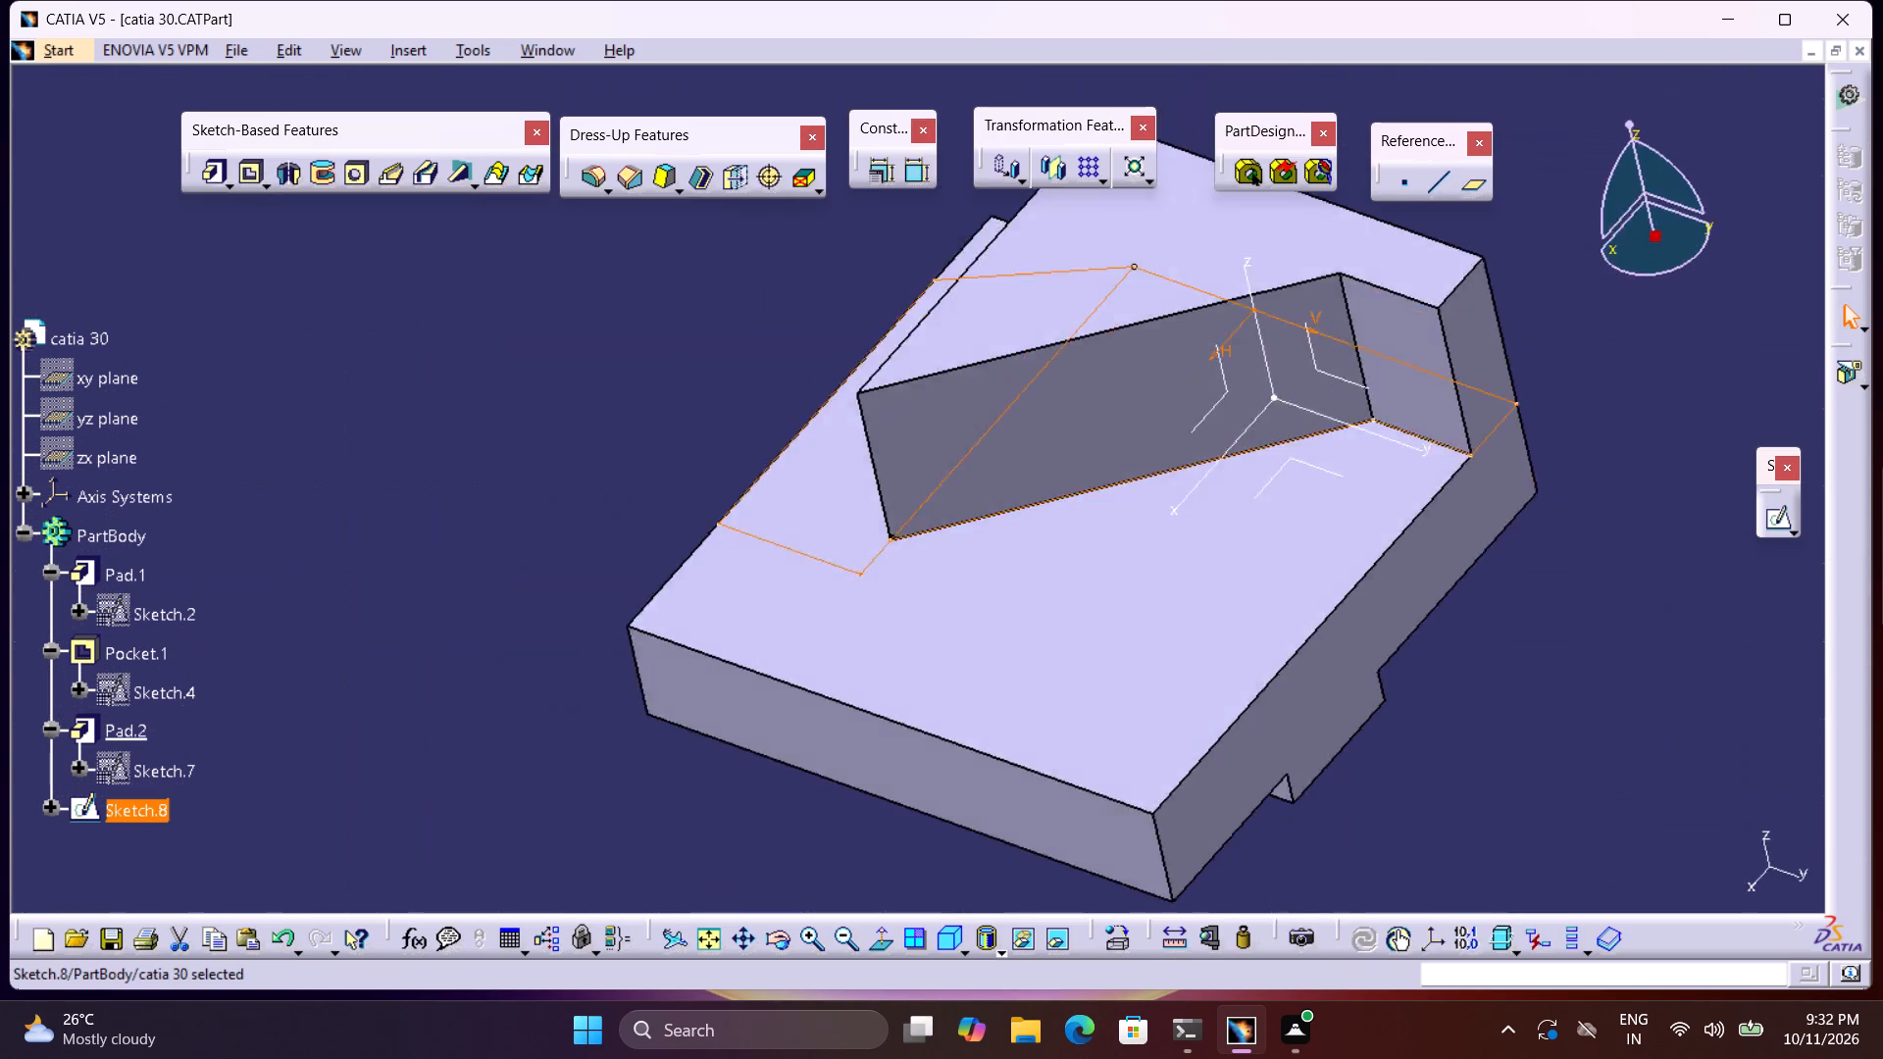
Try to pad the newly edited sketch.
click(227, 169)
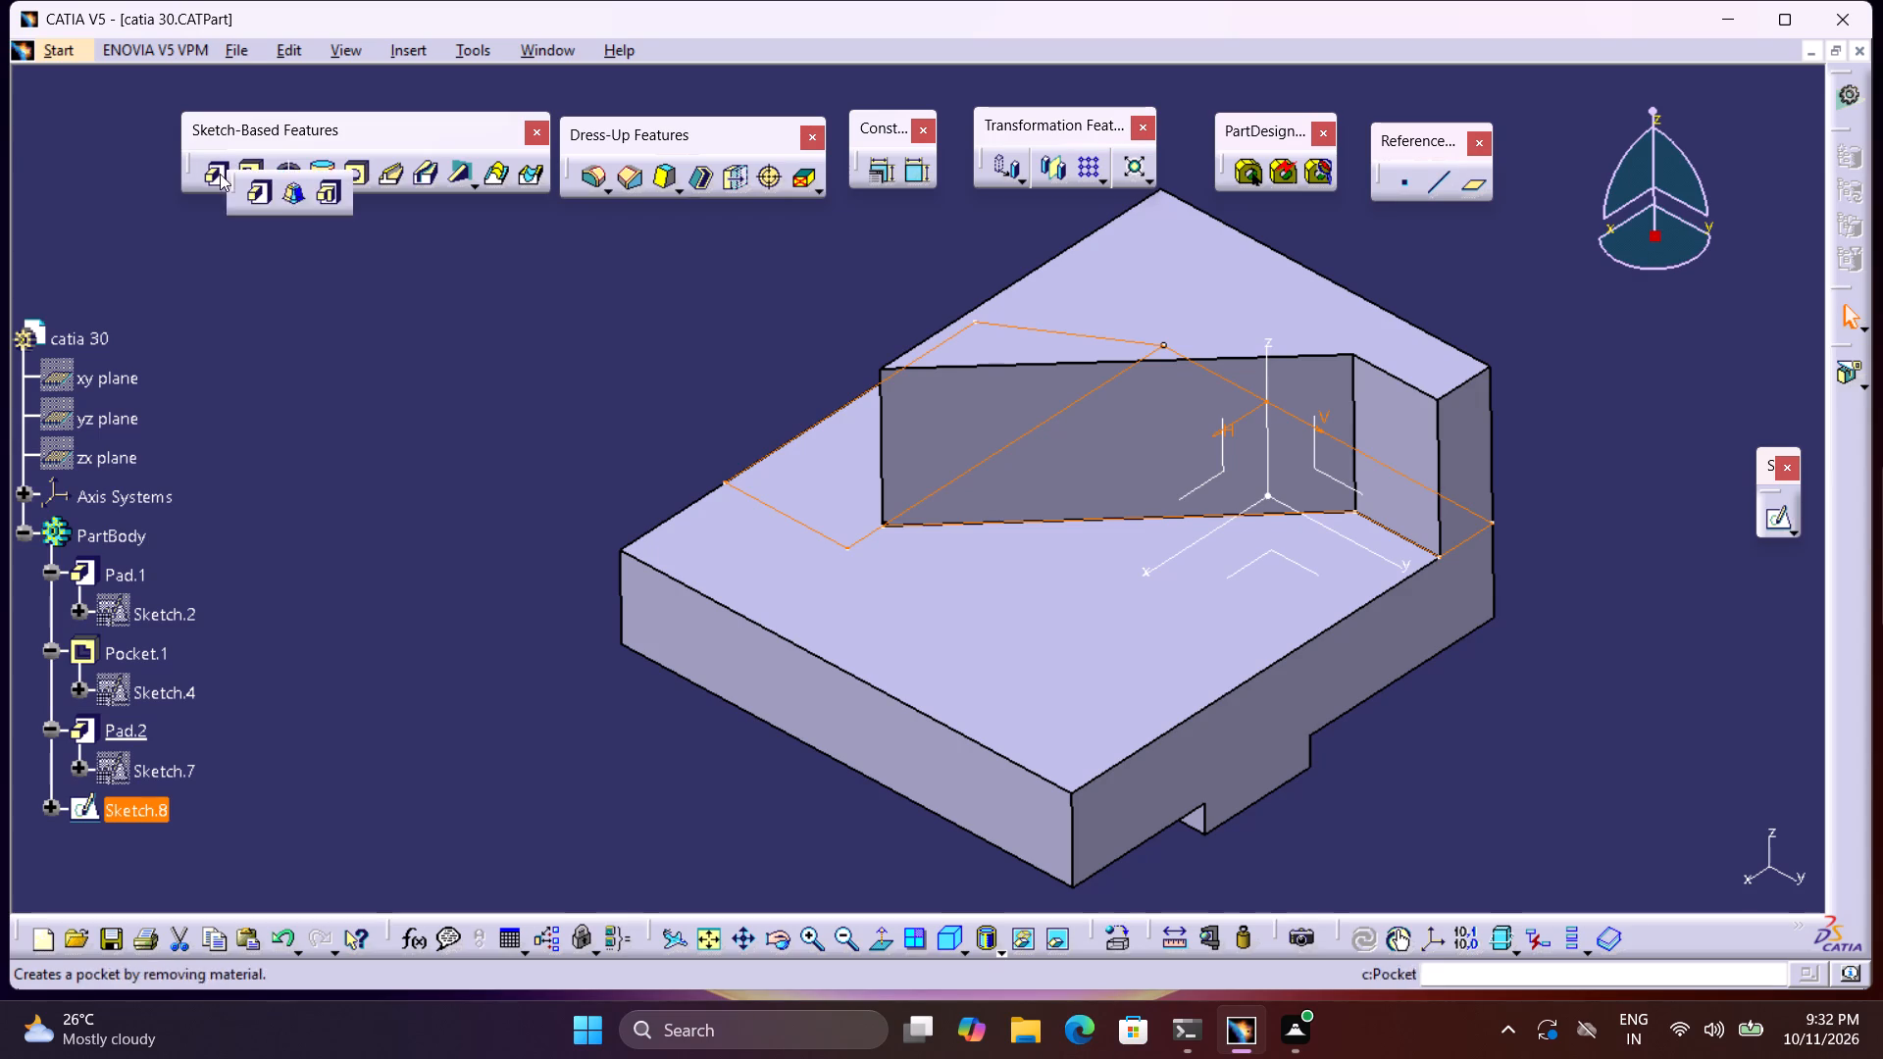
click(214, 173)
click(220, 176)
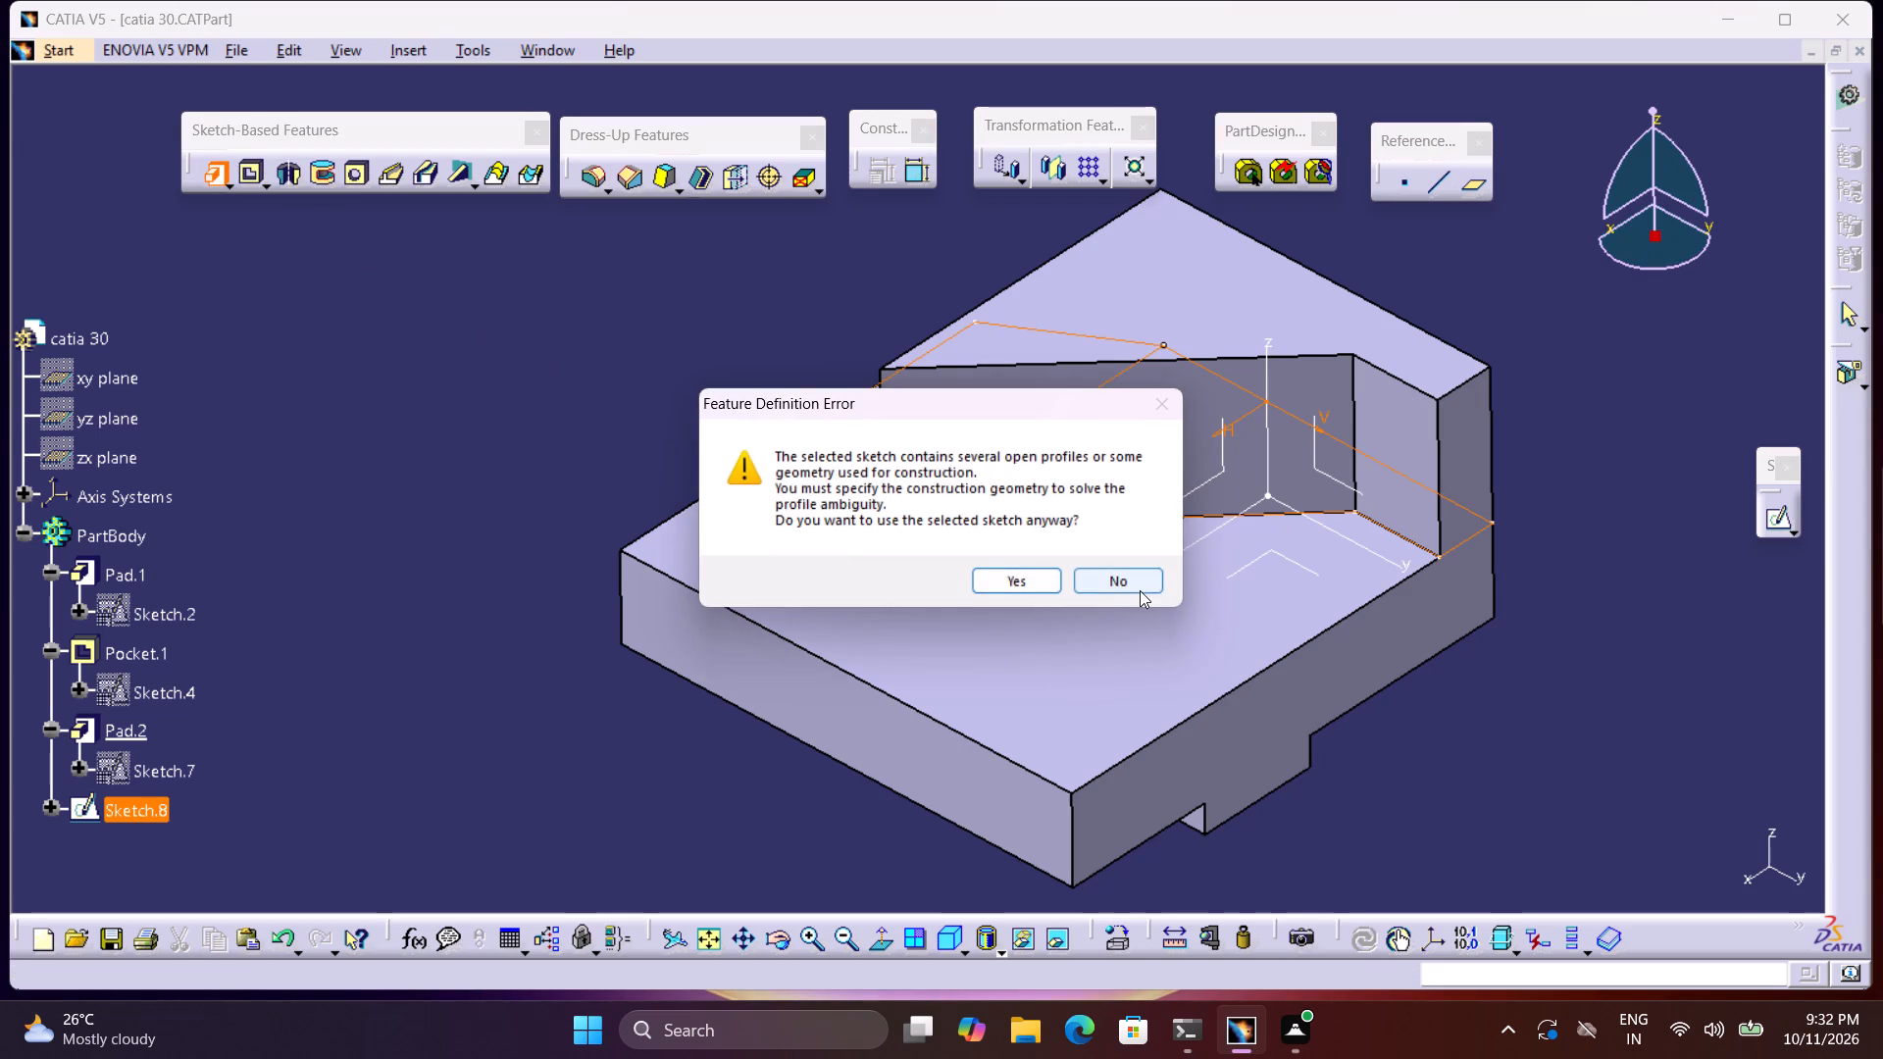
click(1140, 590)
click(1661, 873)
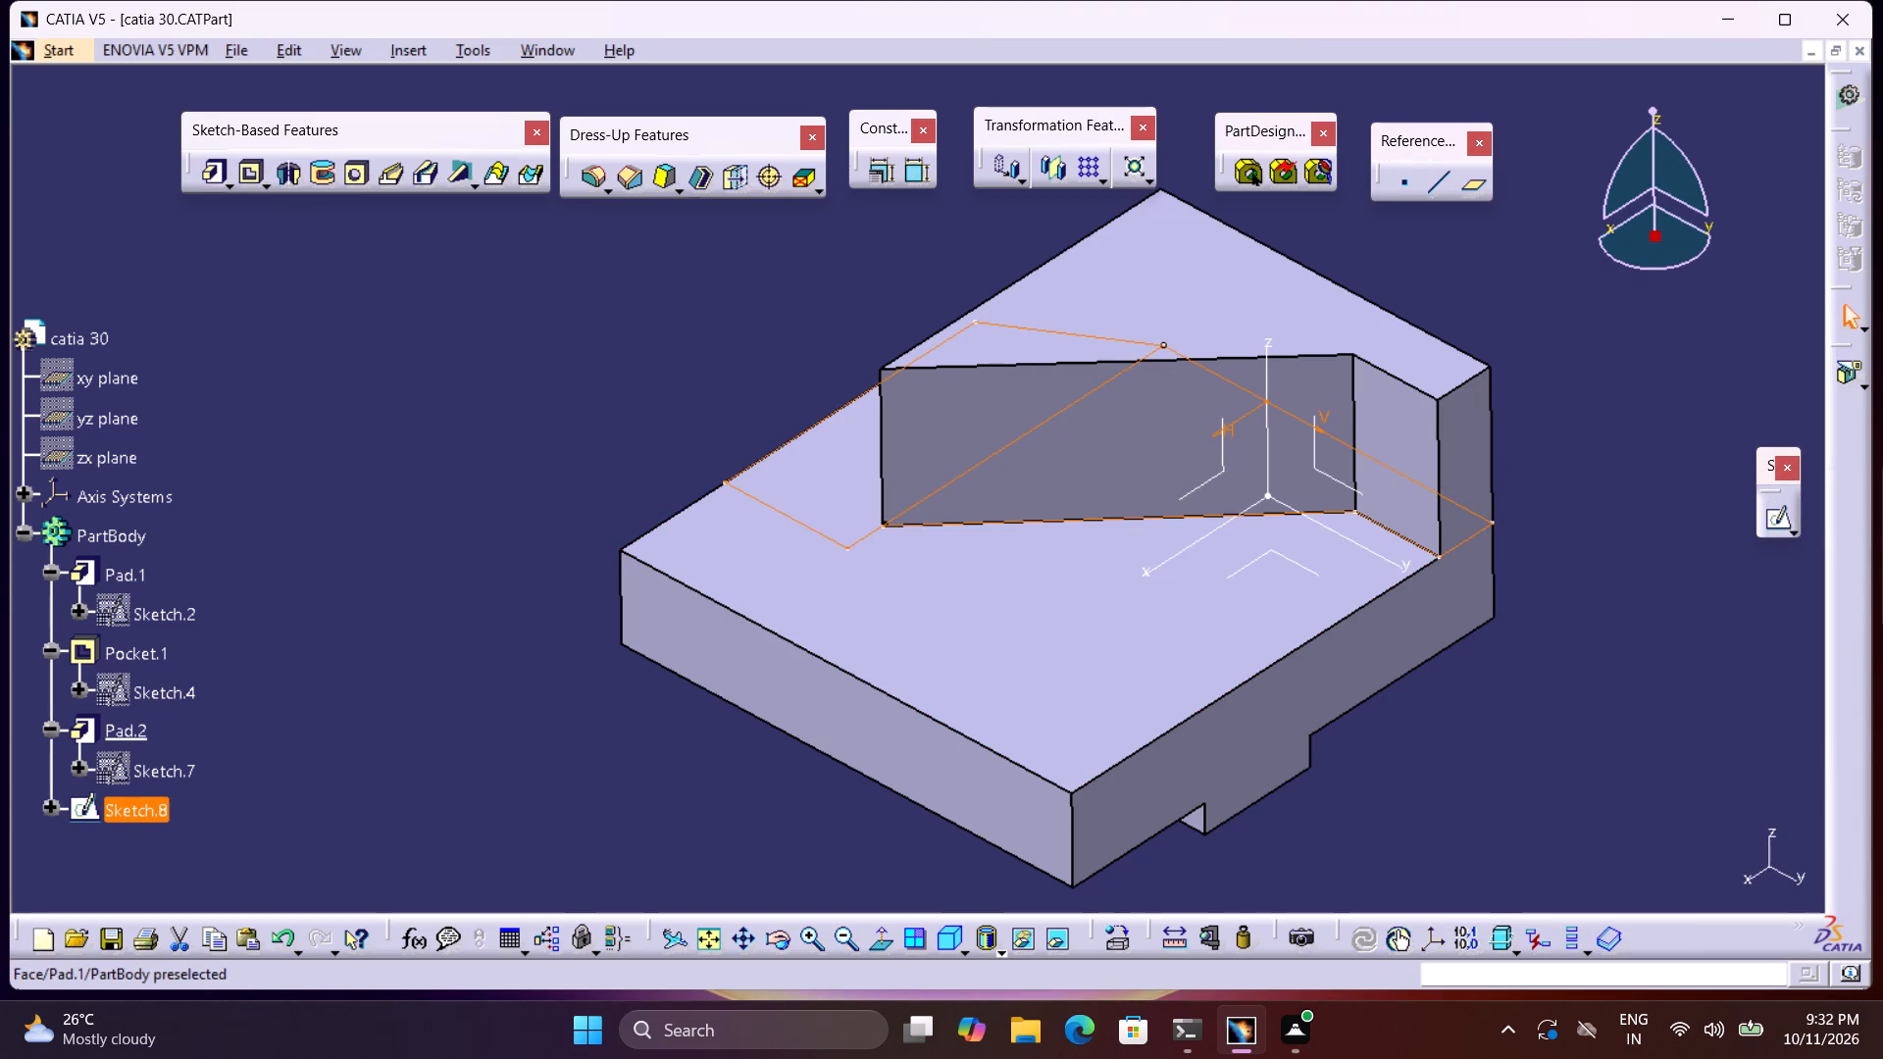
Reopen the sketch beside the raised block, delete the projected block outline from it, and exit the sketch.
double_click(139, 819)
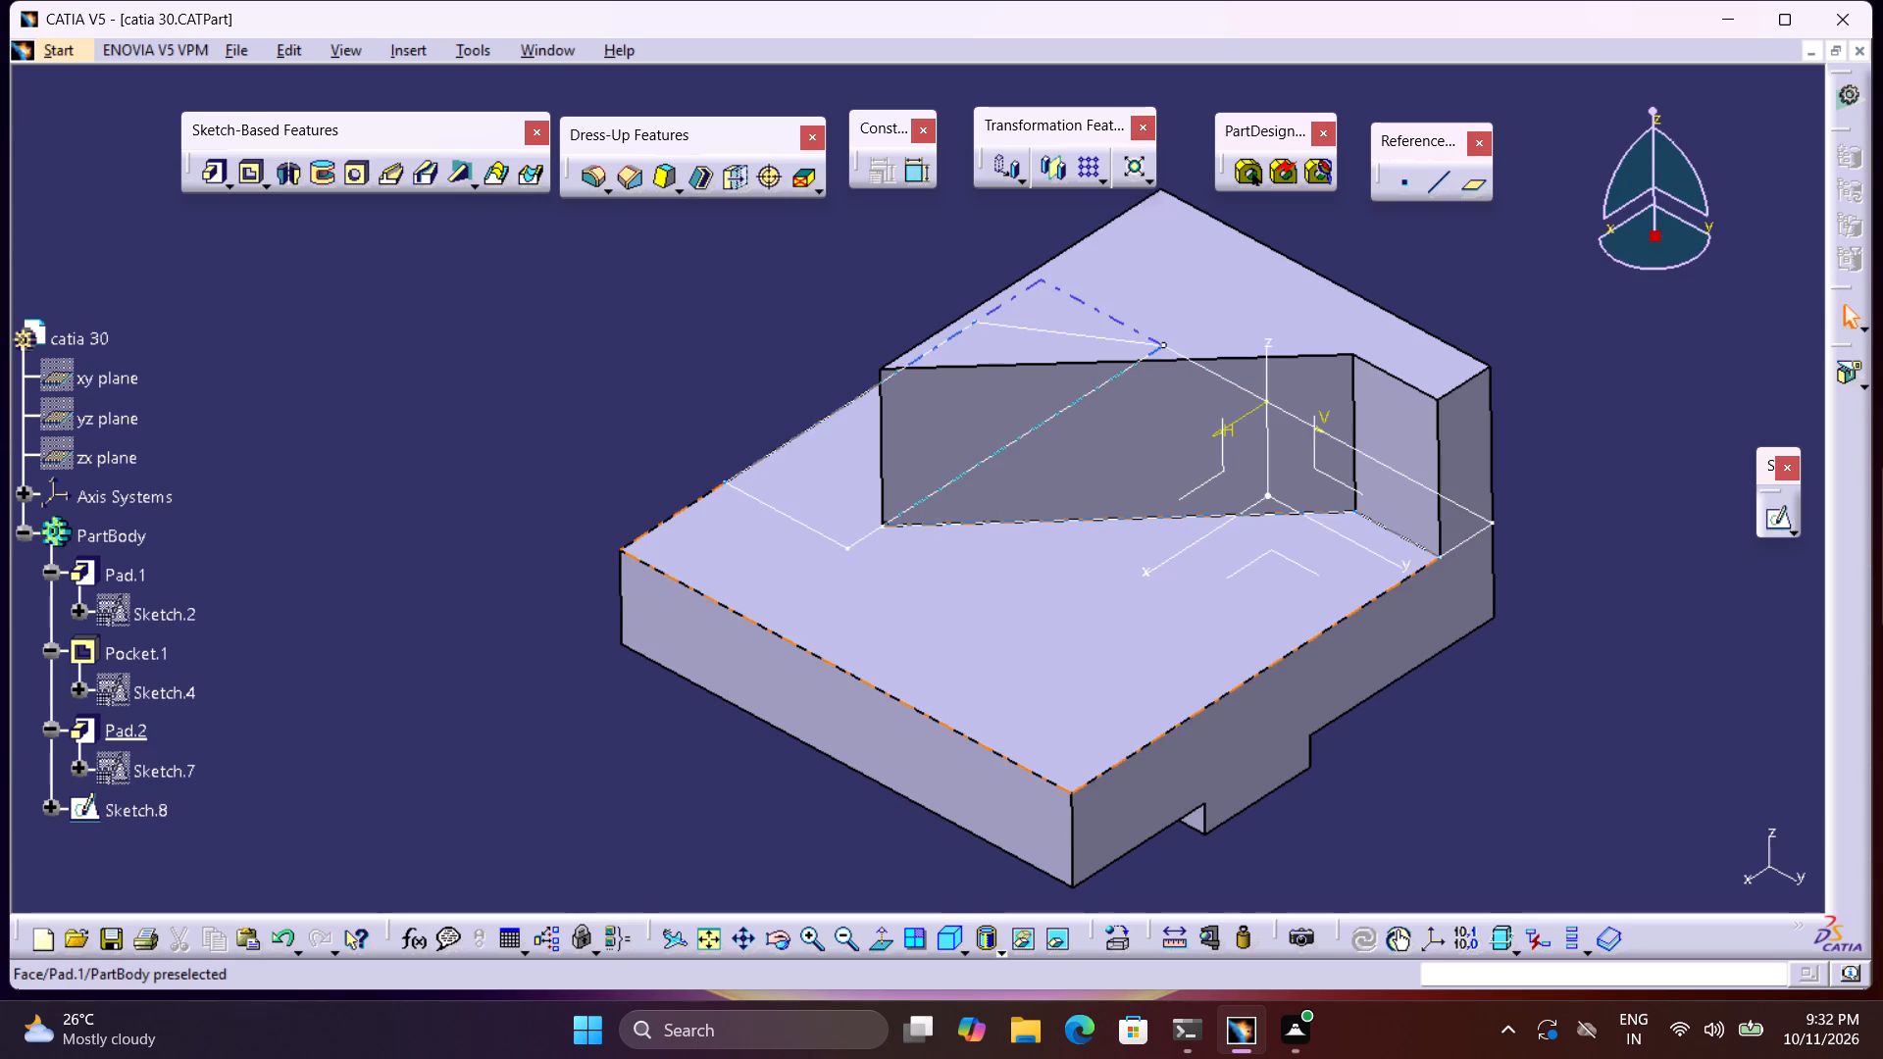
double_click(935, 495)
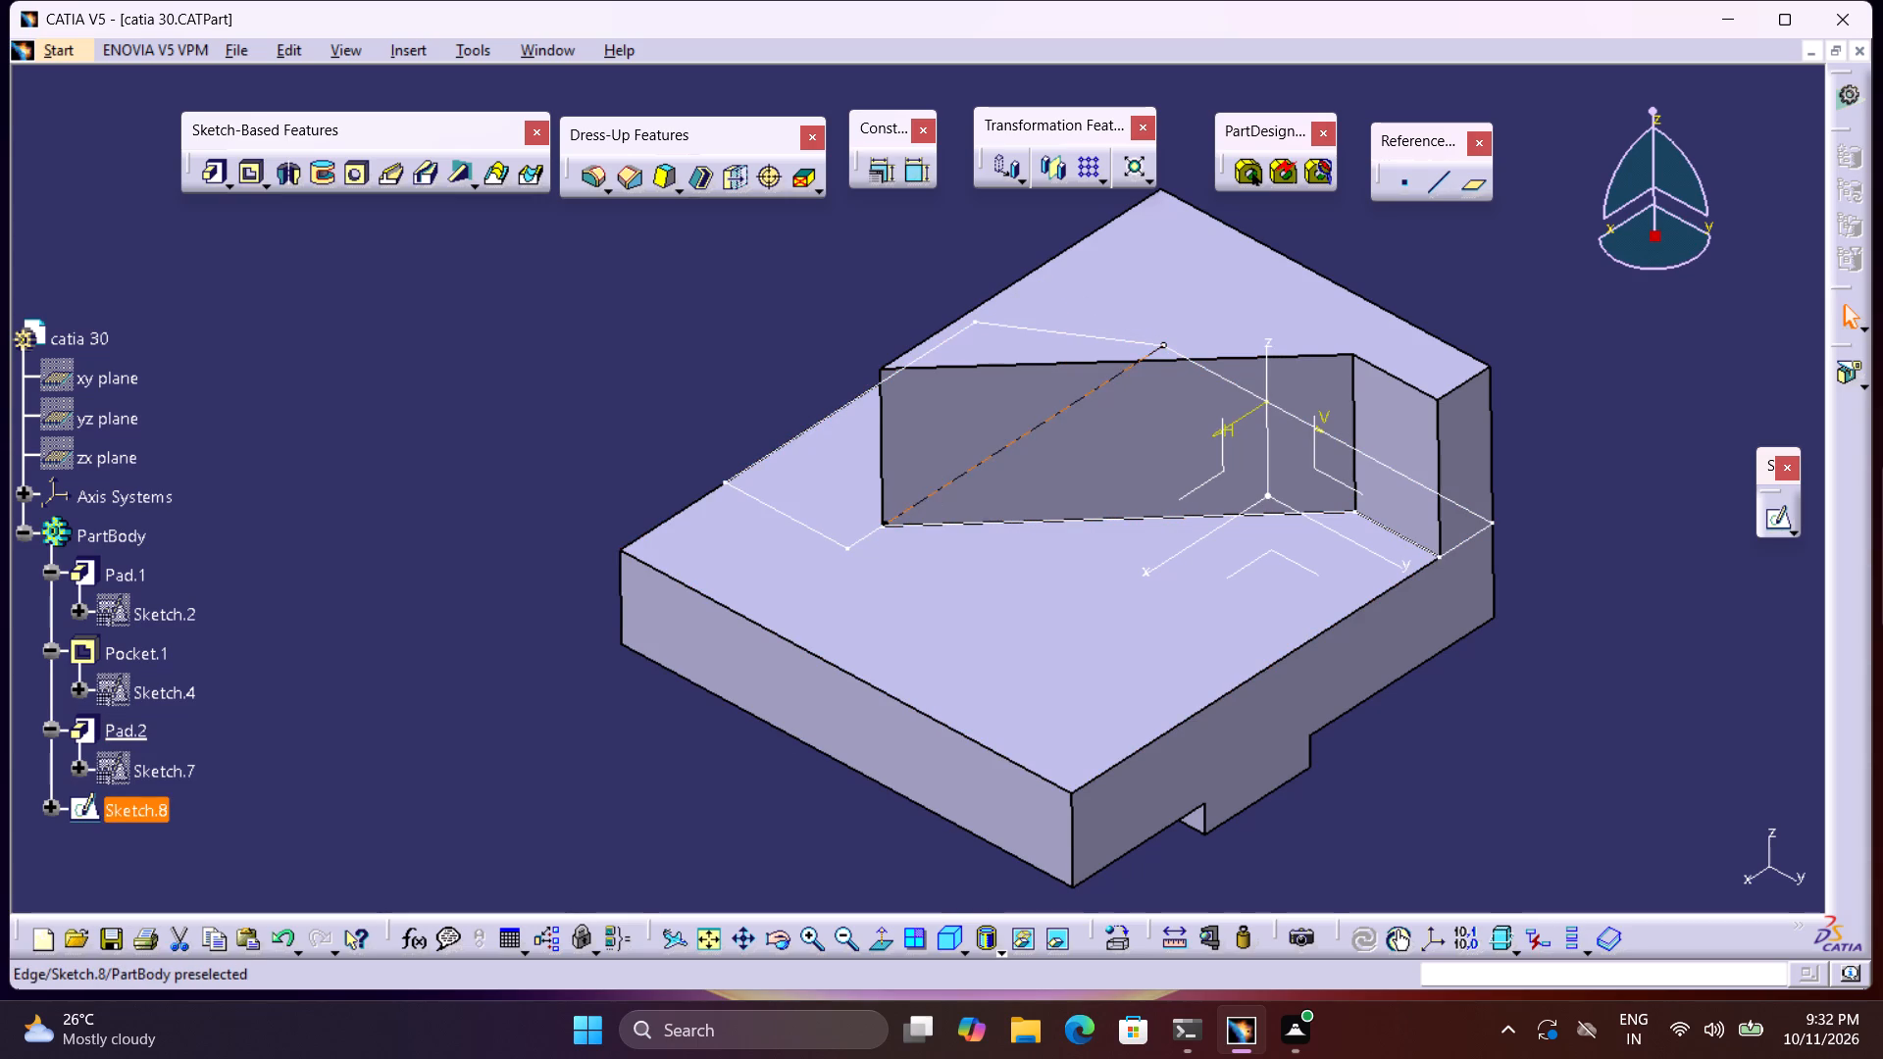
click(1590, 428)
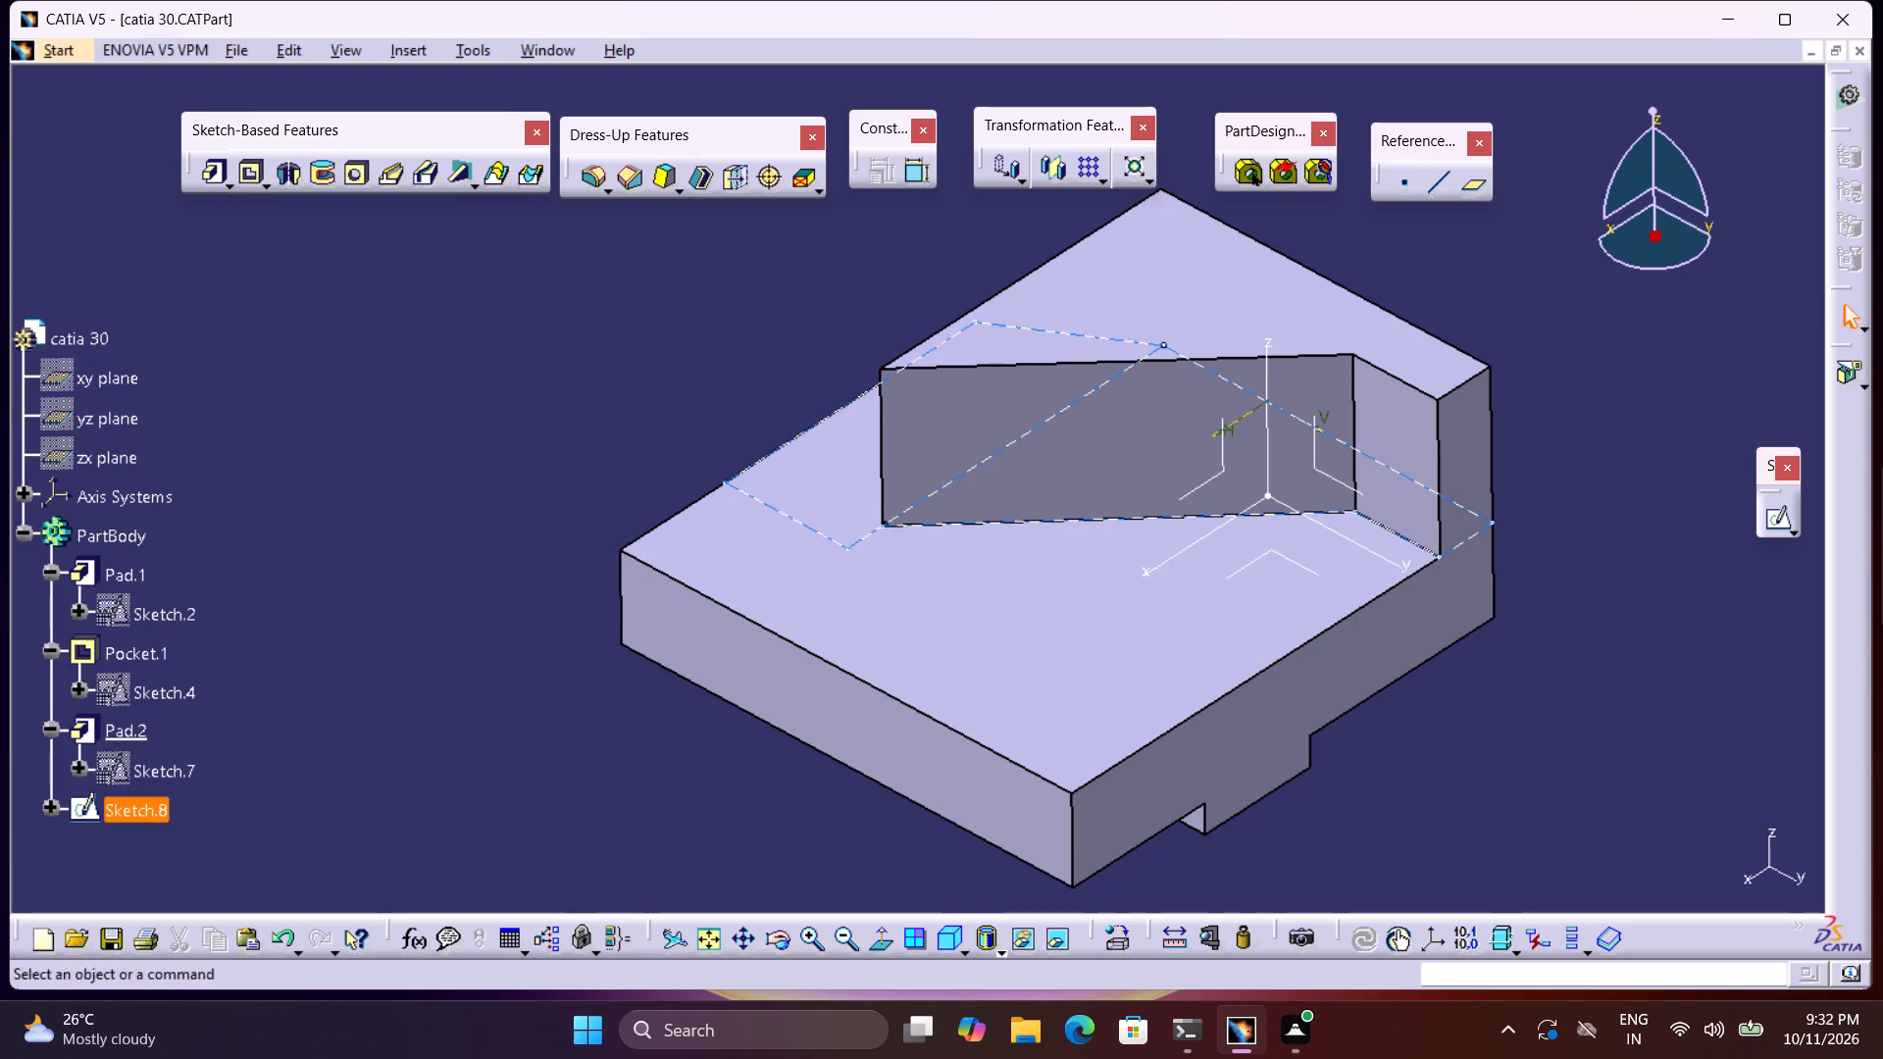
double_click(151, 799)
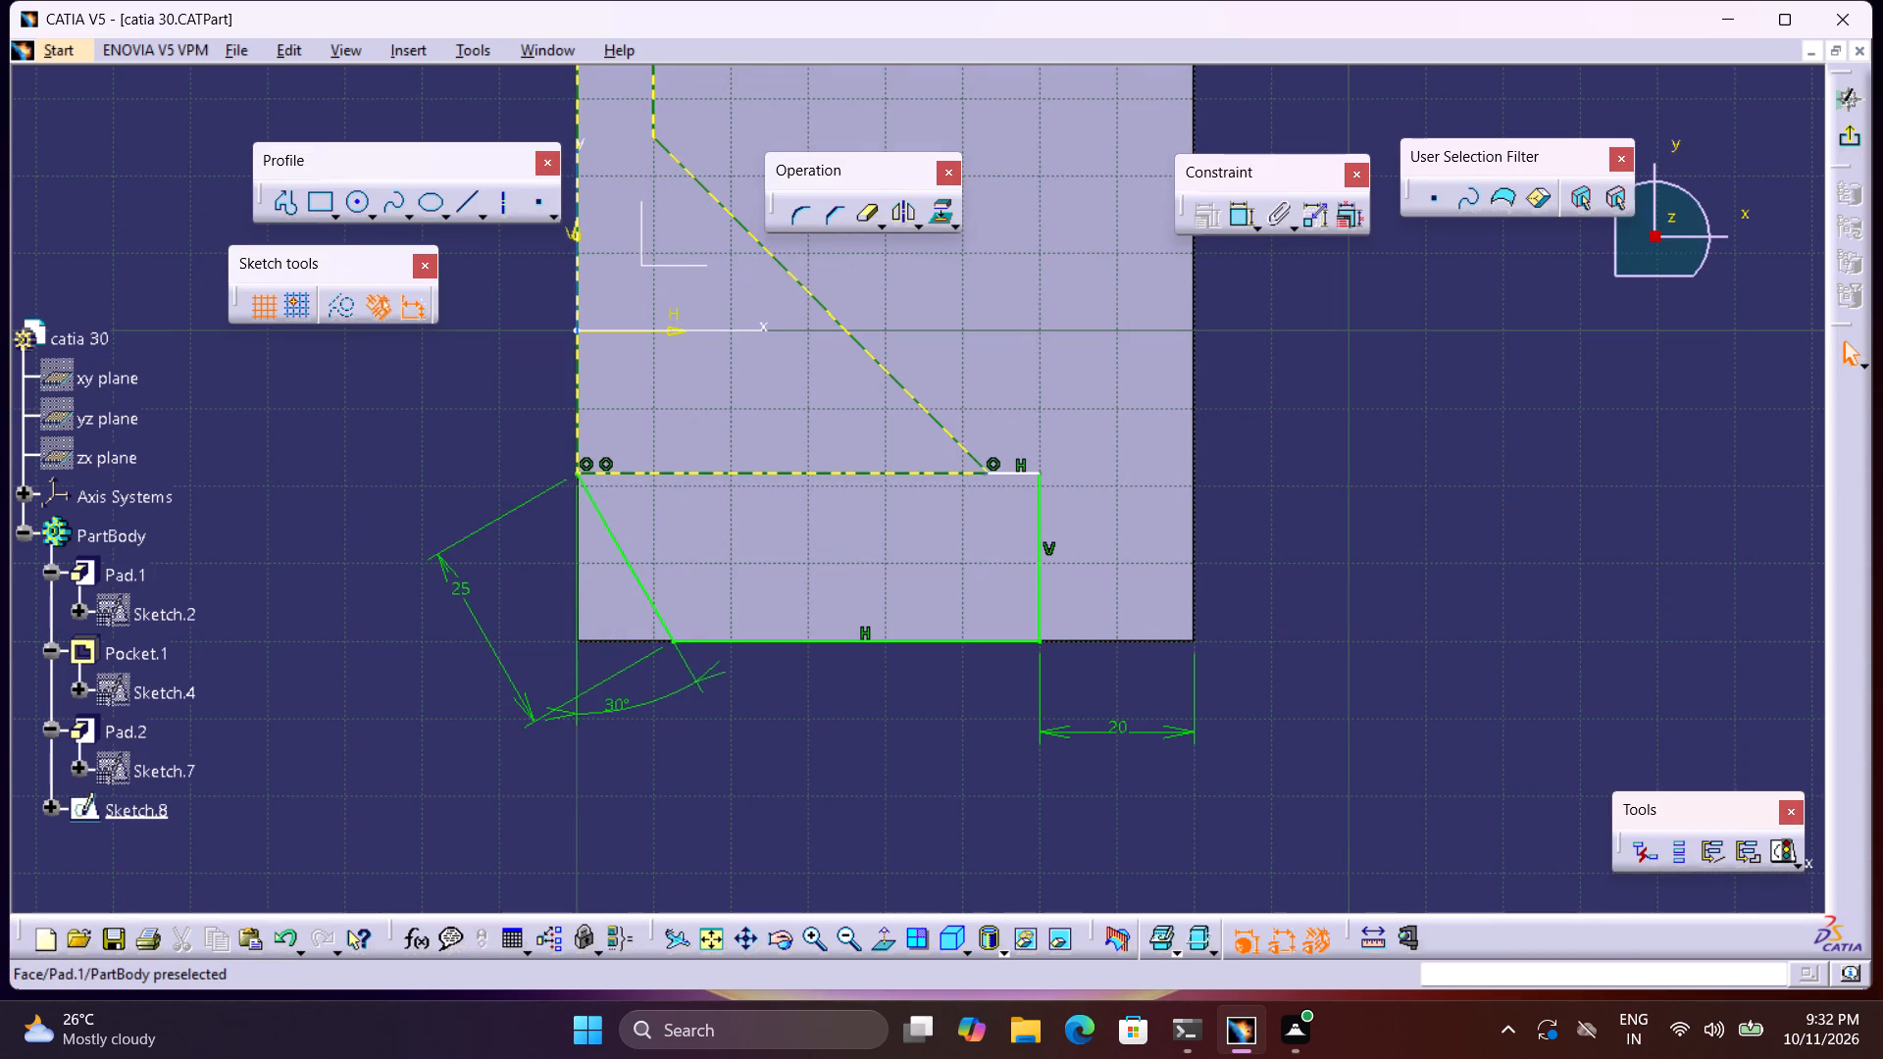
click(847, 473)
key(Delete)
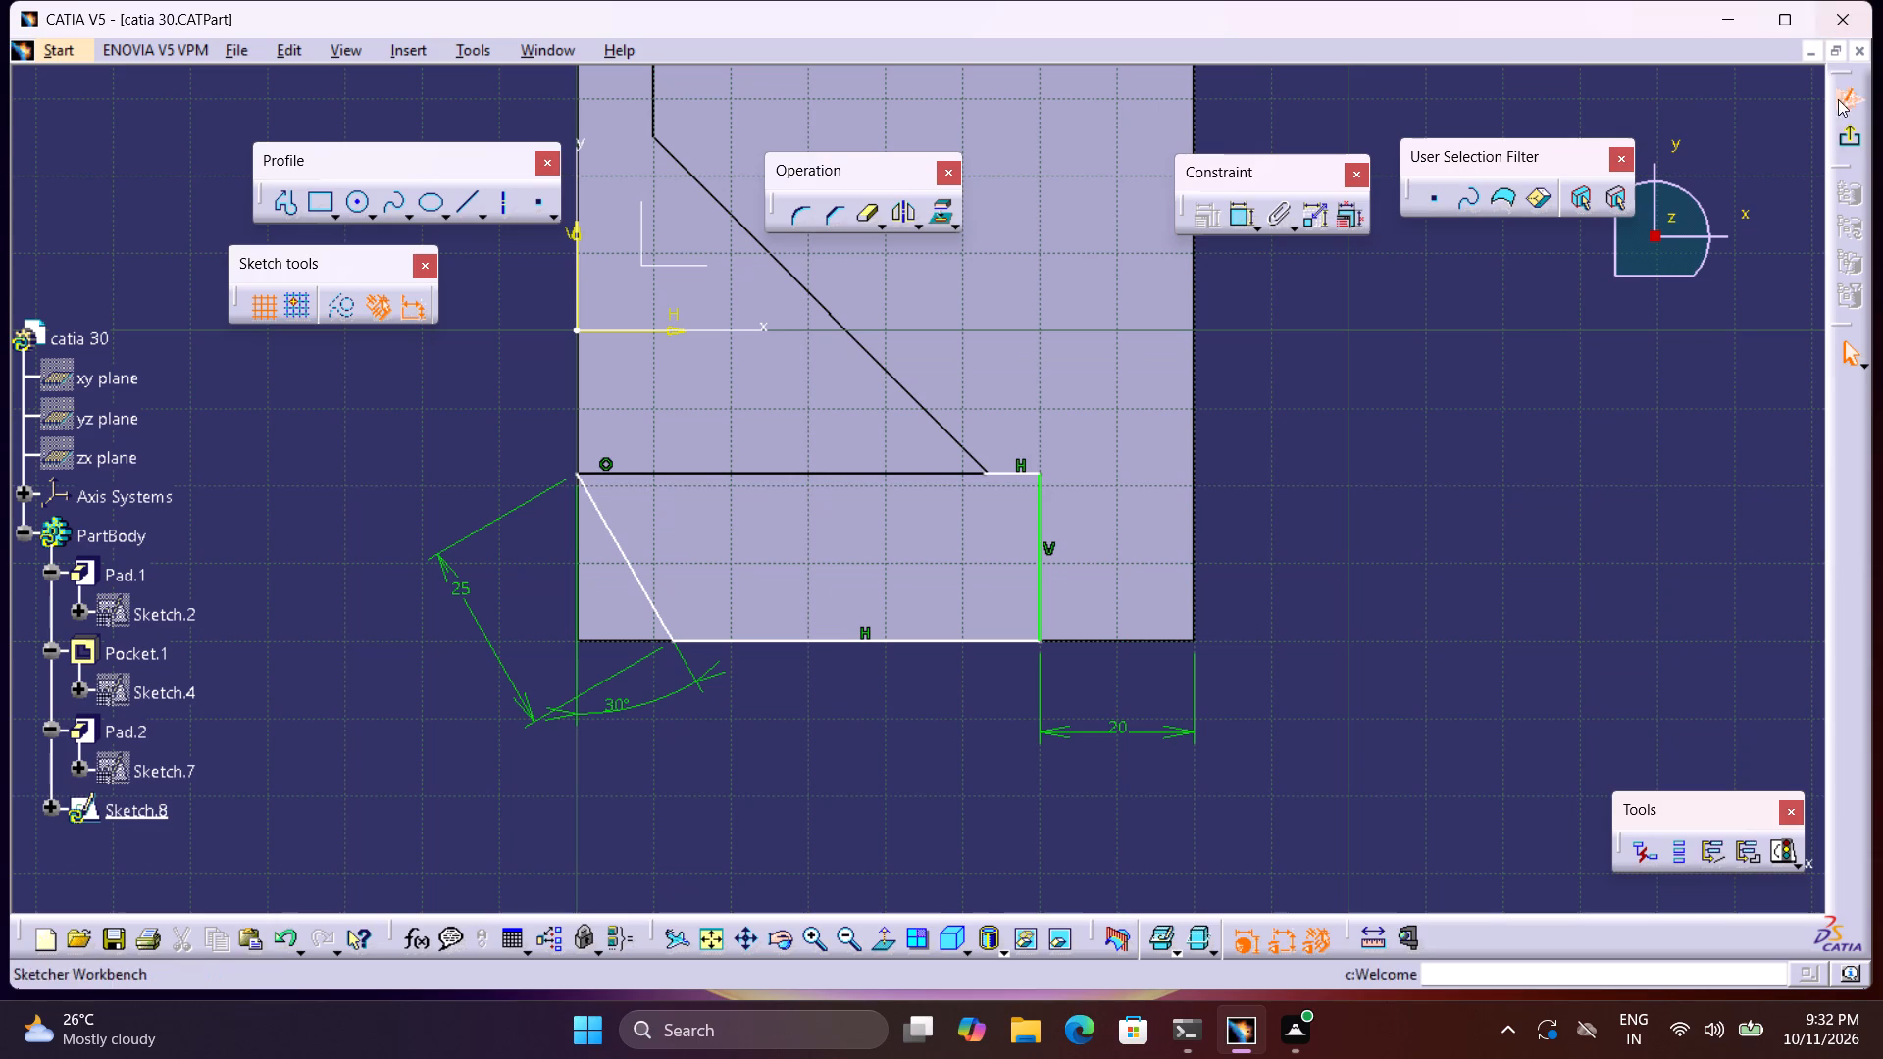
click(1843, 135)
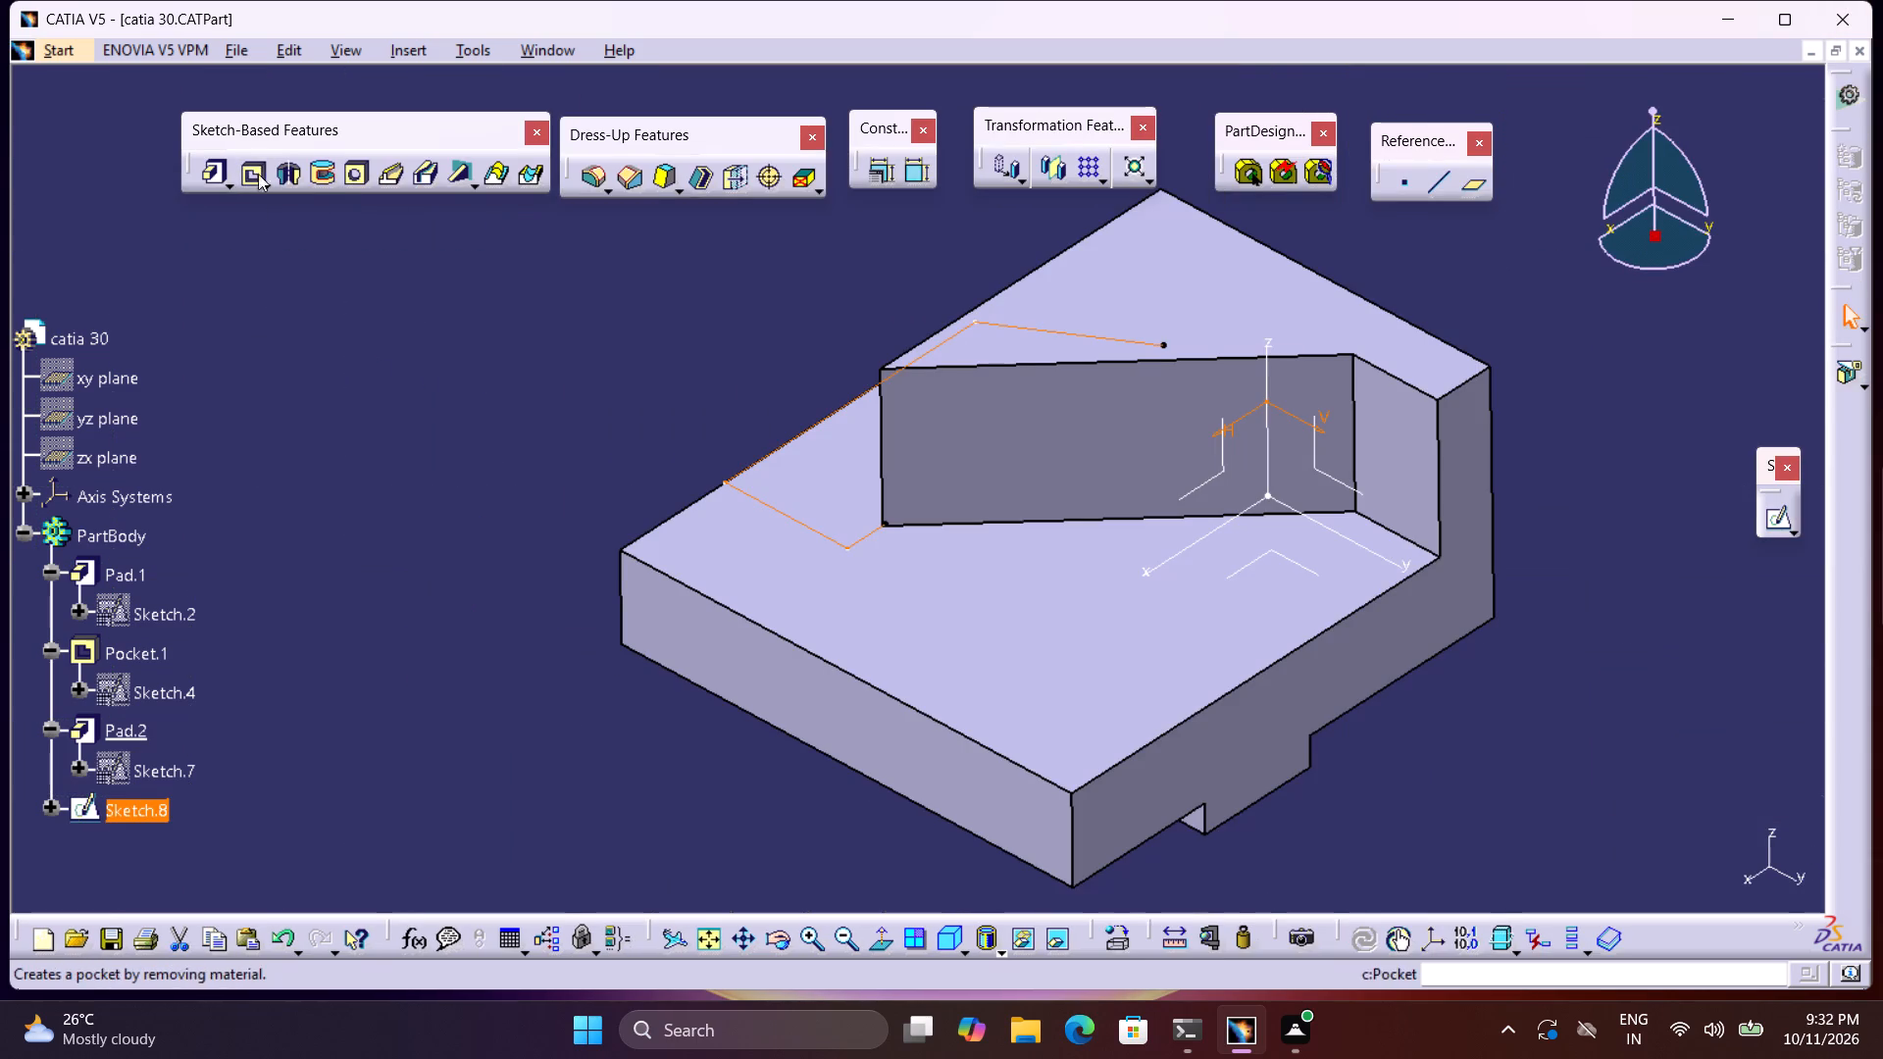
Pad the cleaned-up profile beside the raised block by 25 mm.
click(214, 174)
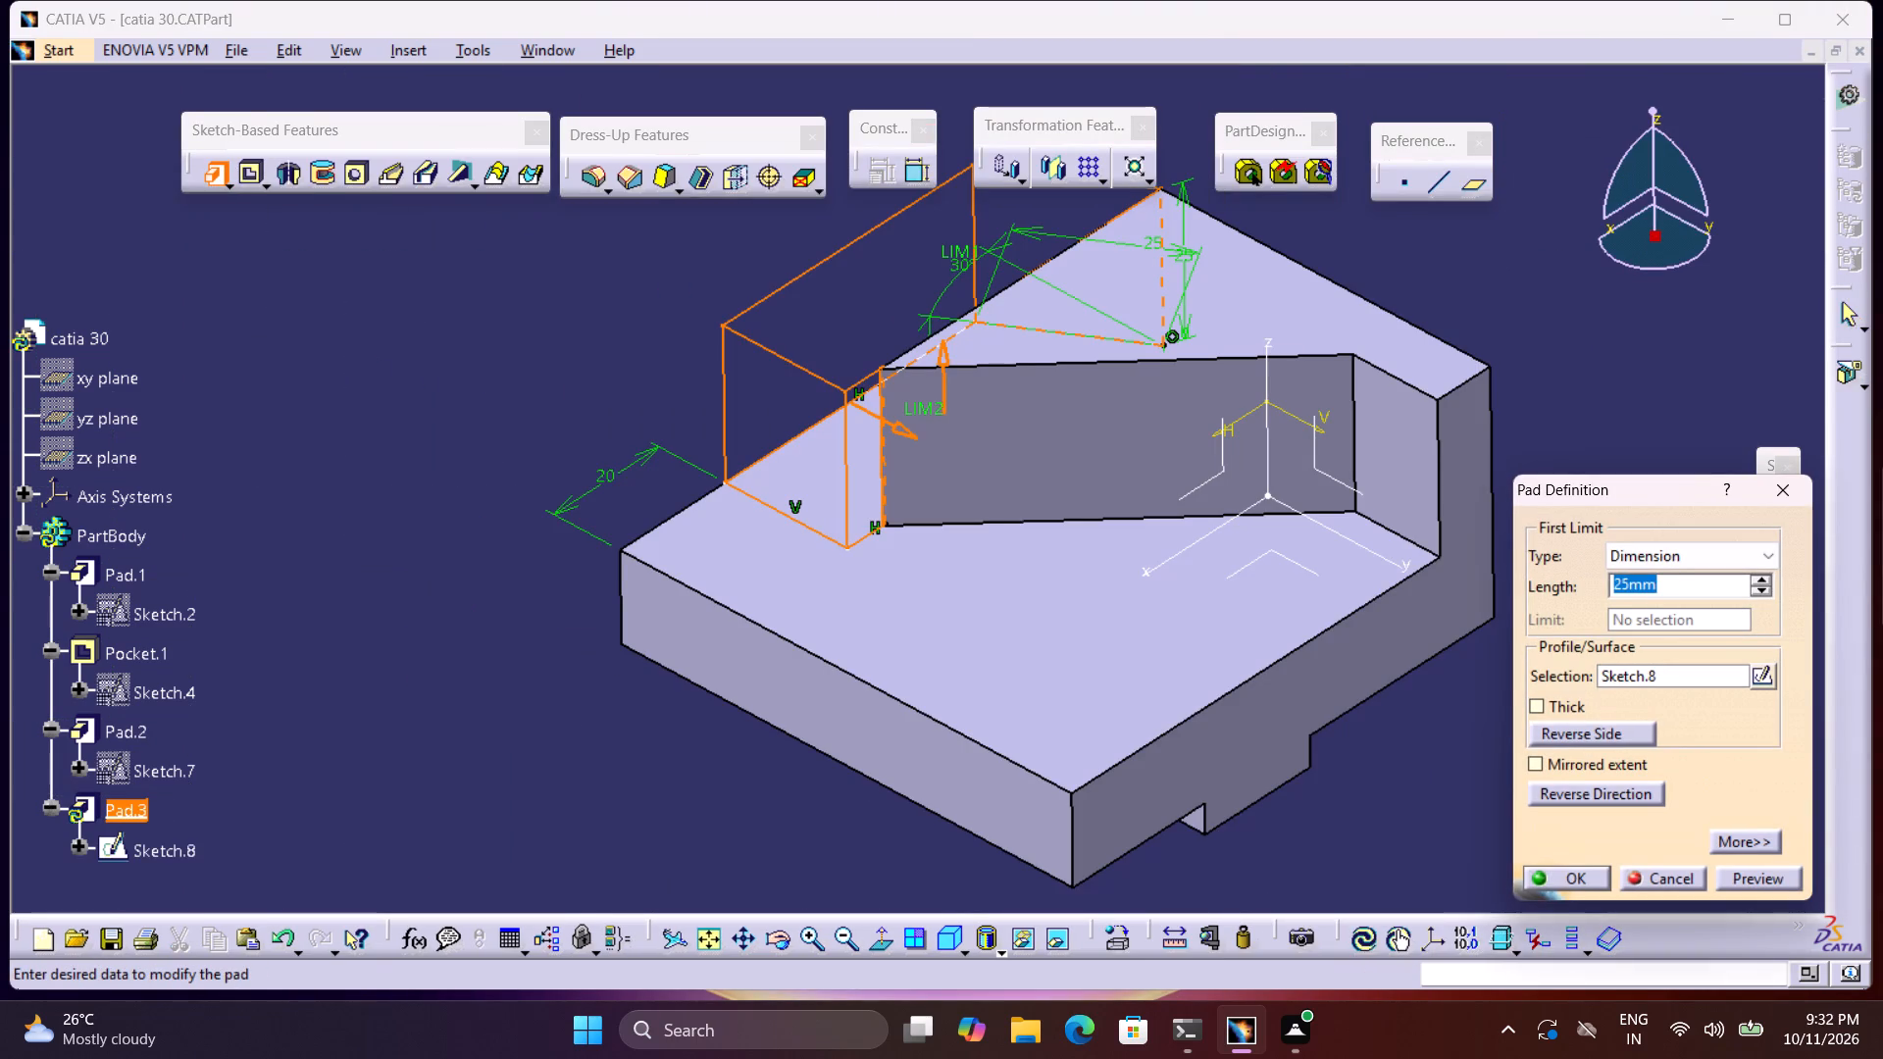
click(1562, 872)
click(1633, 500)
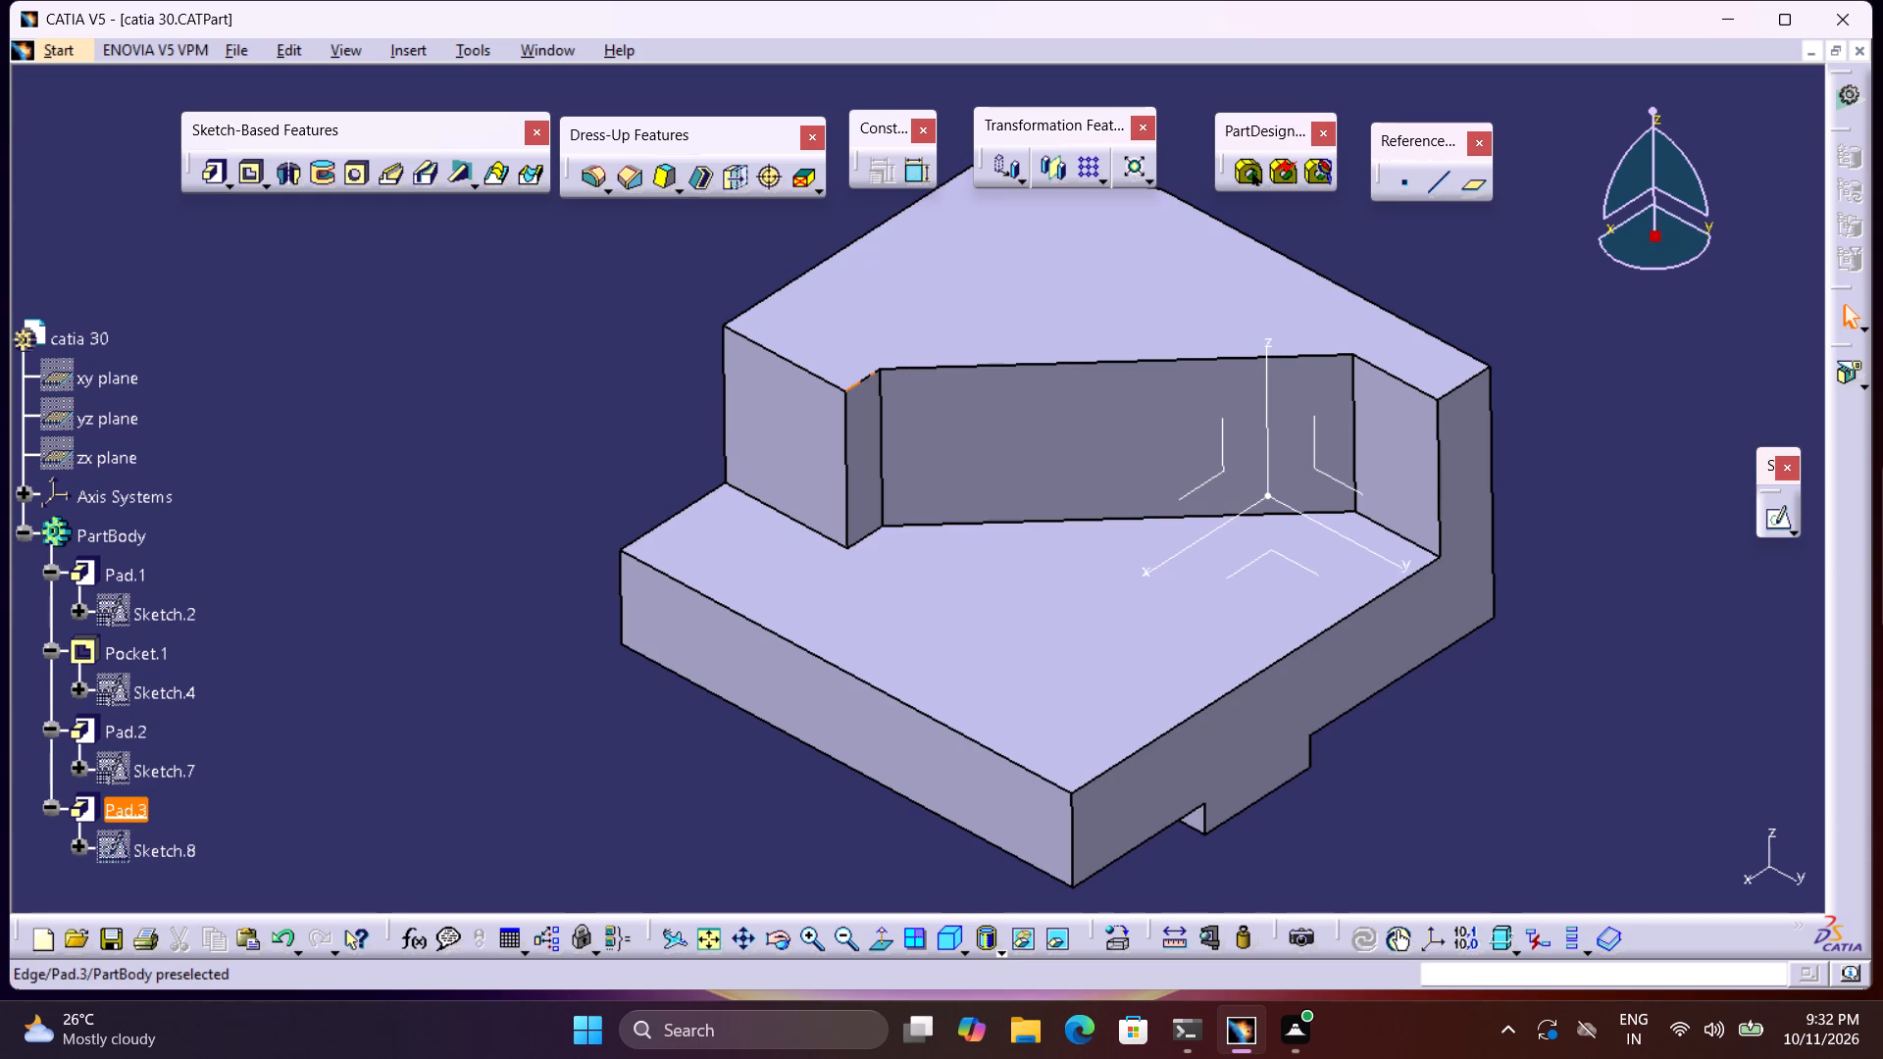
Reopen the new pad's sketch for editing.
double_click(160, 845)
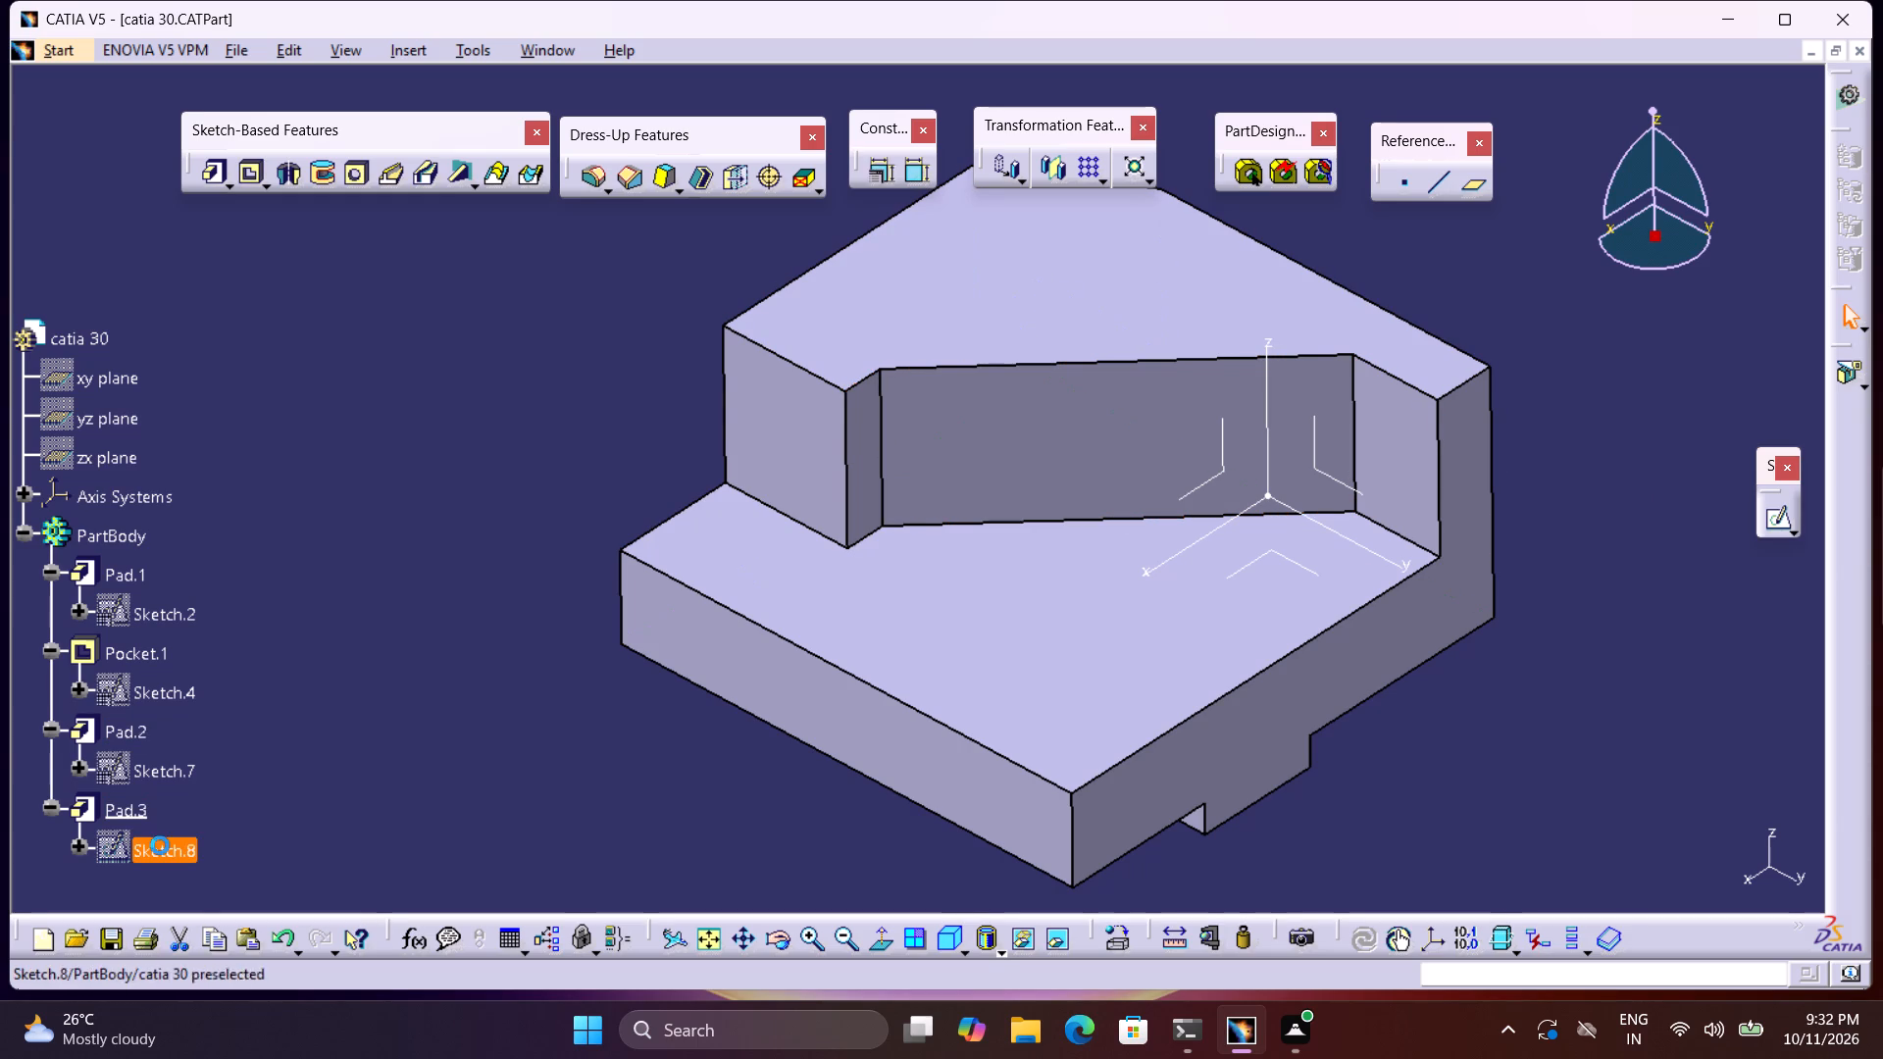
middle_drag(1237, 573, 1169, 567)
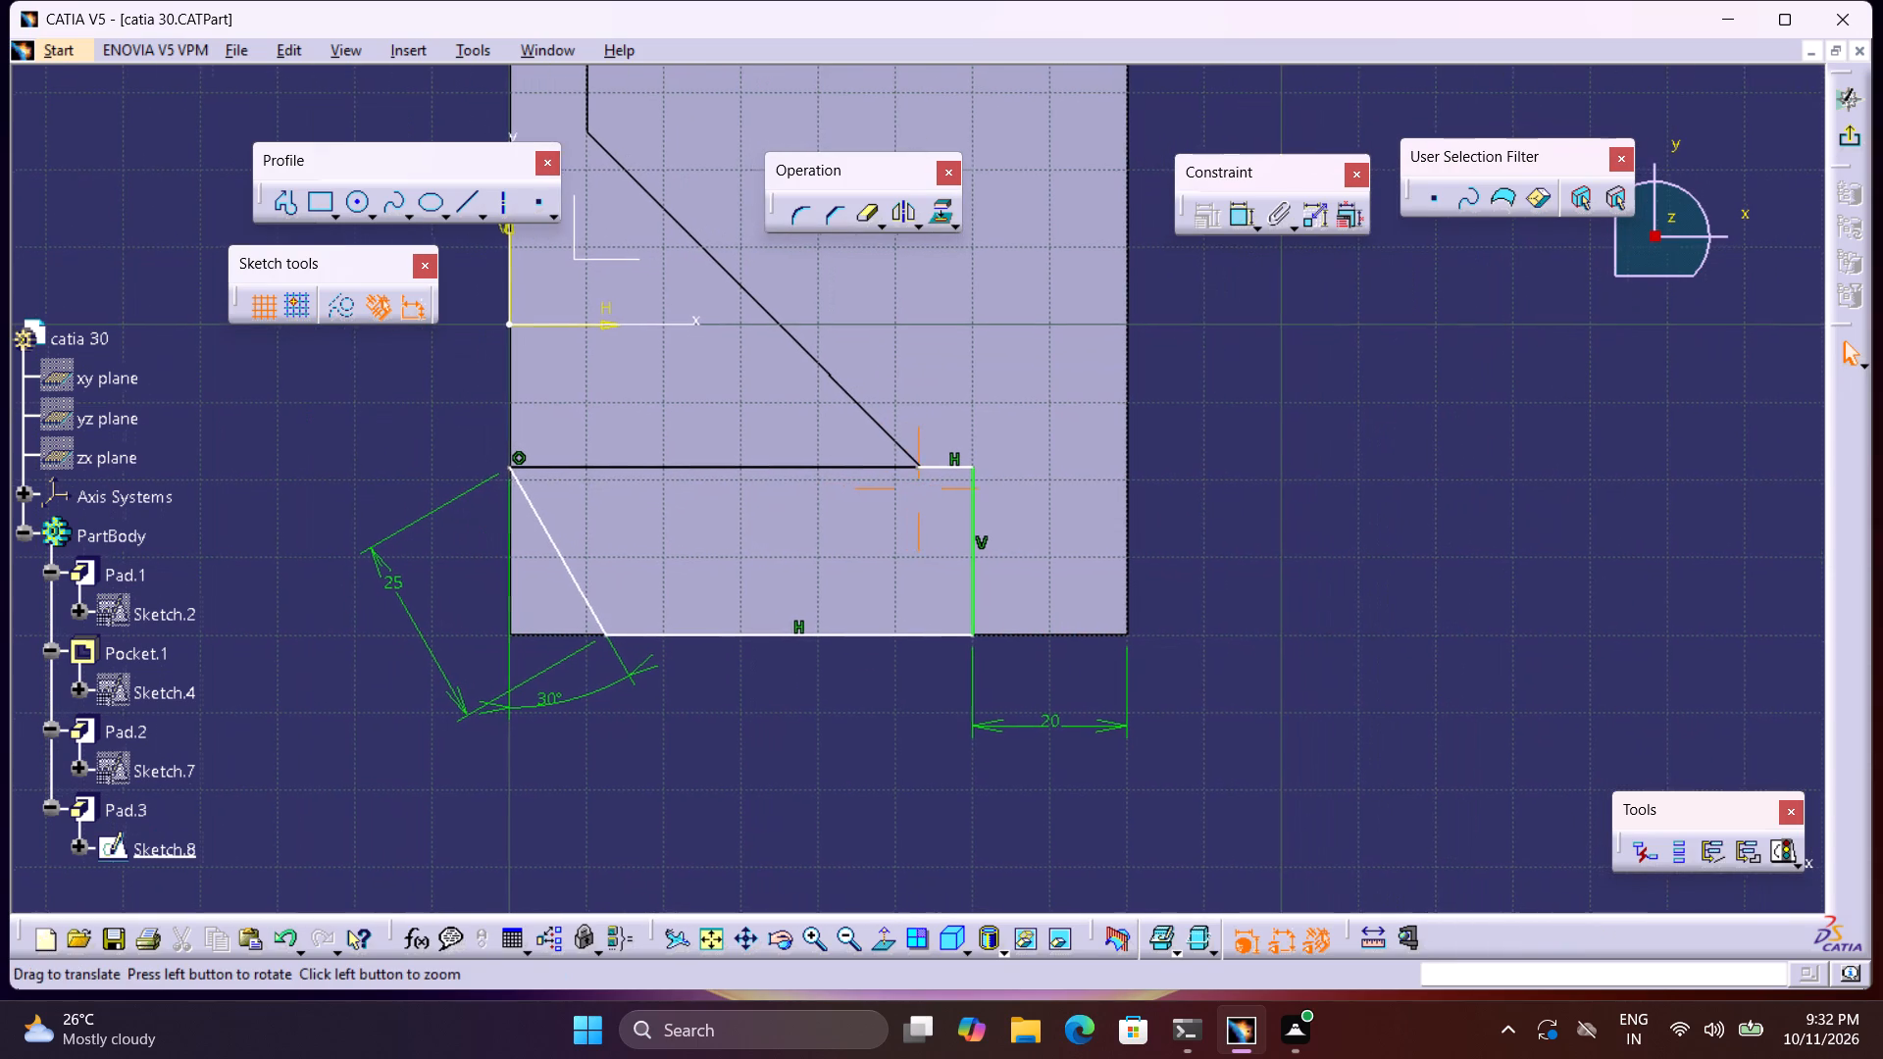
middle_drag(1169, 567, 1168, 566)
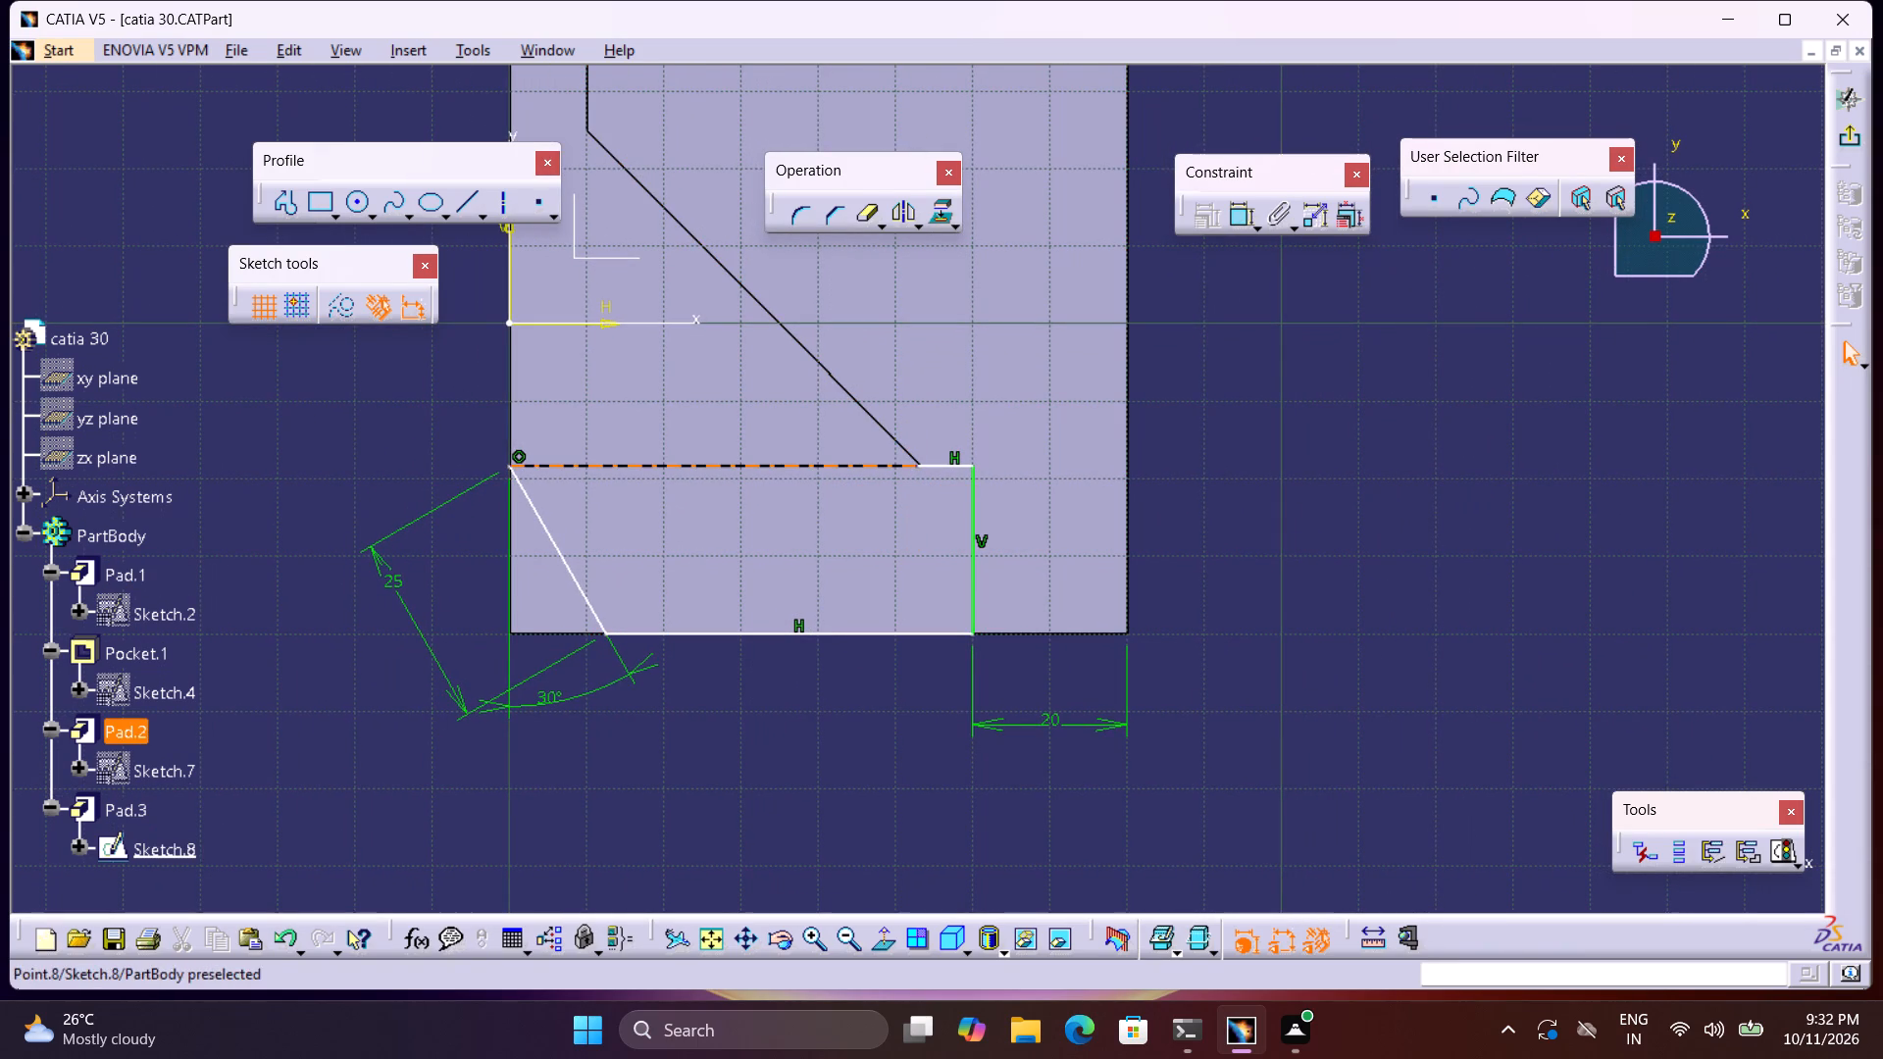
middle_drag(899, 467, 939, 533)
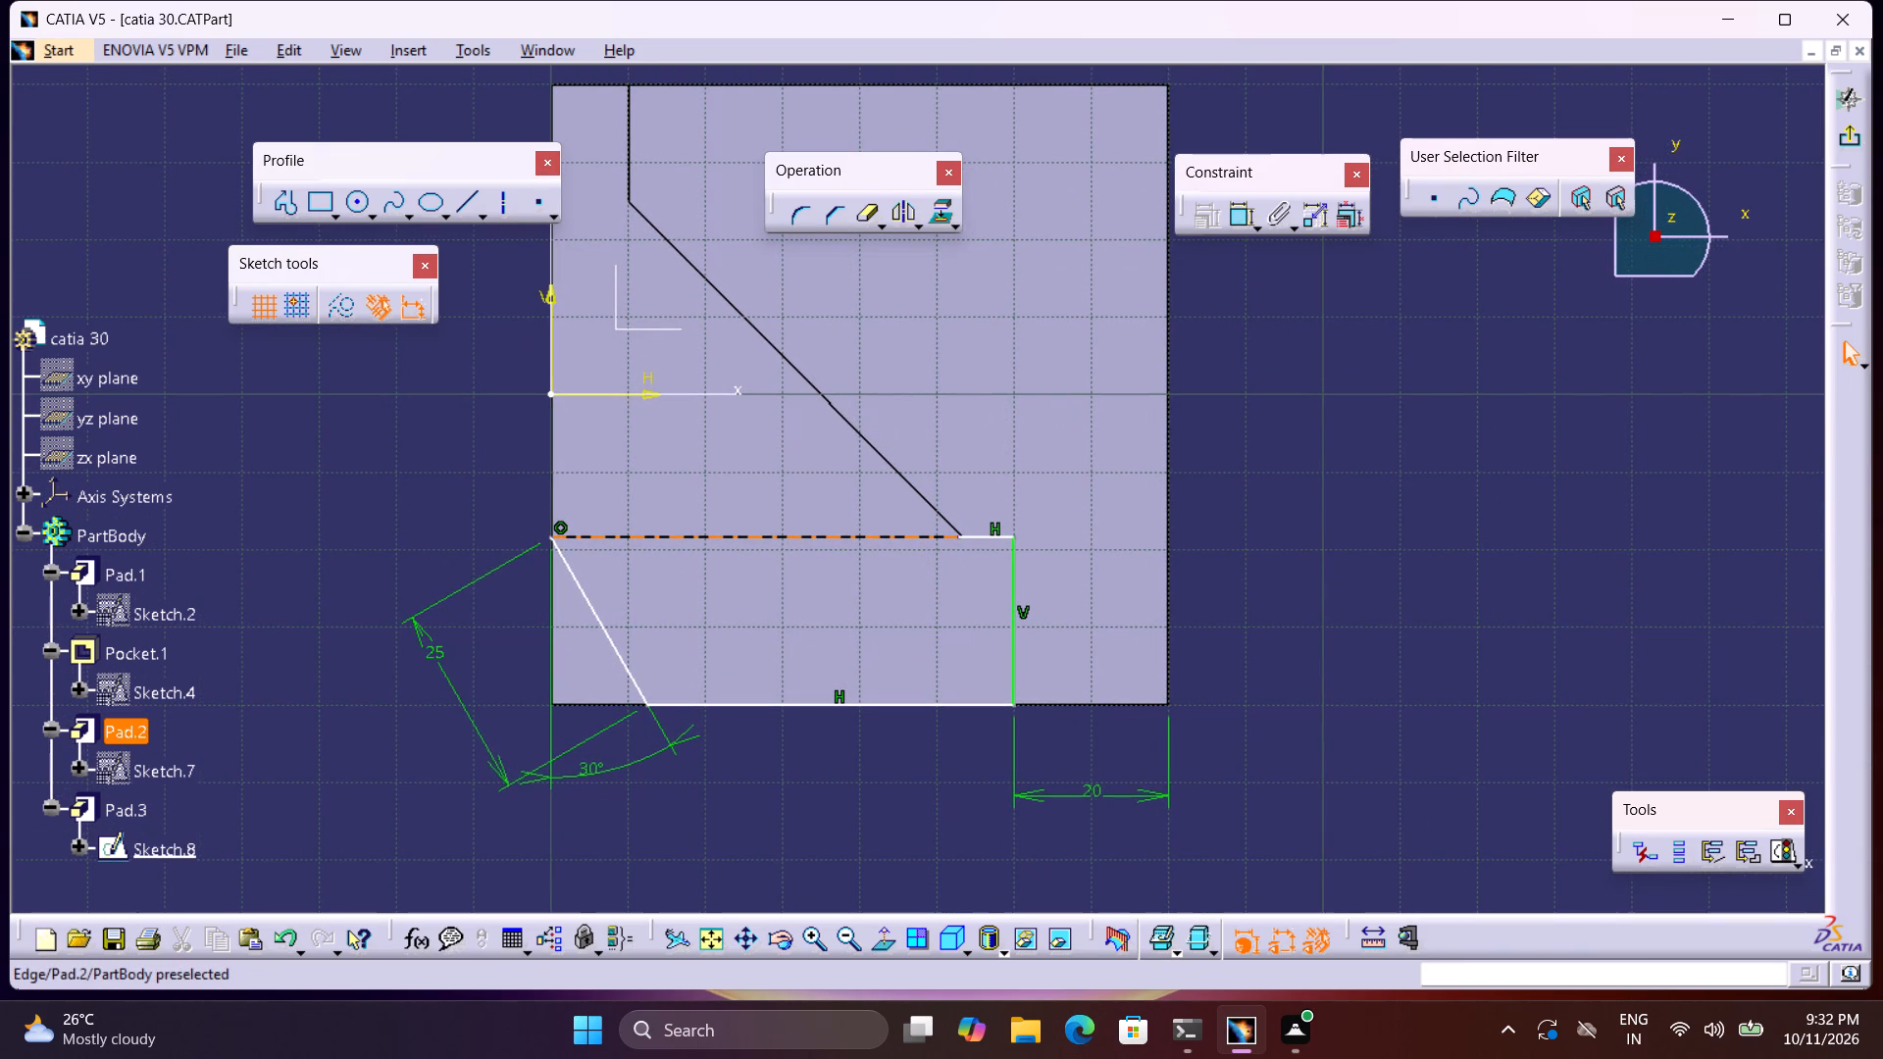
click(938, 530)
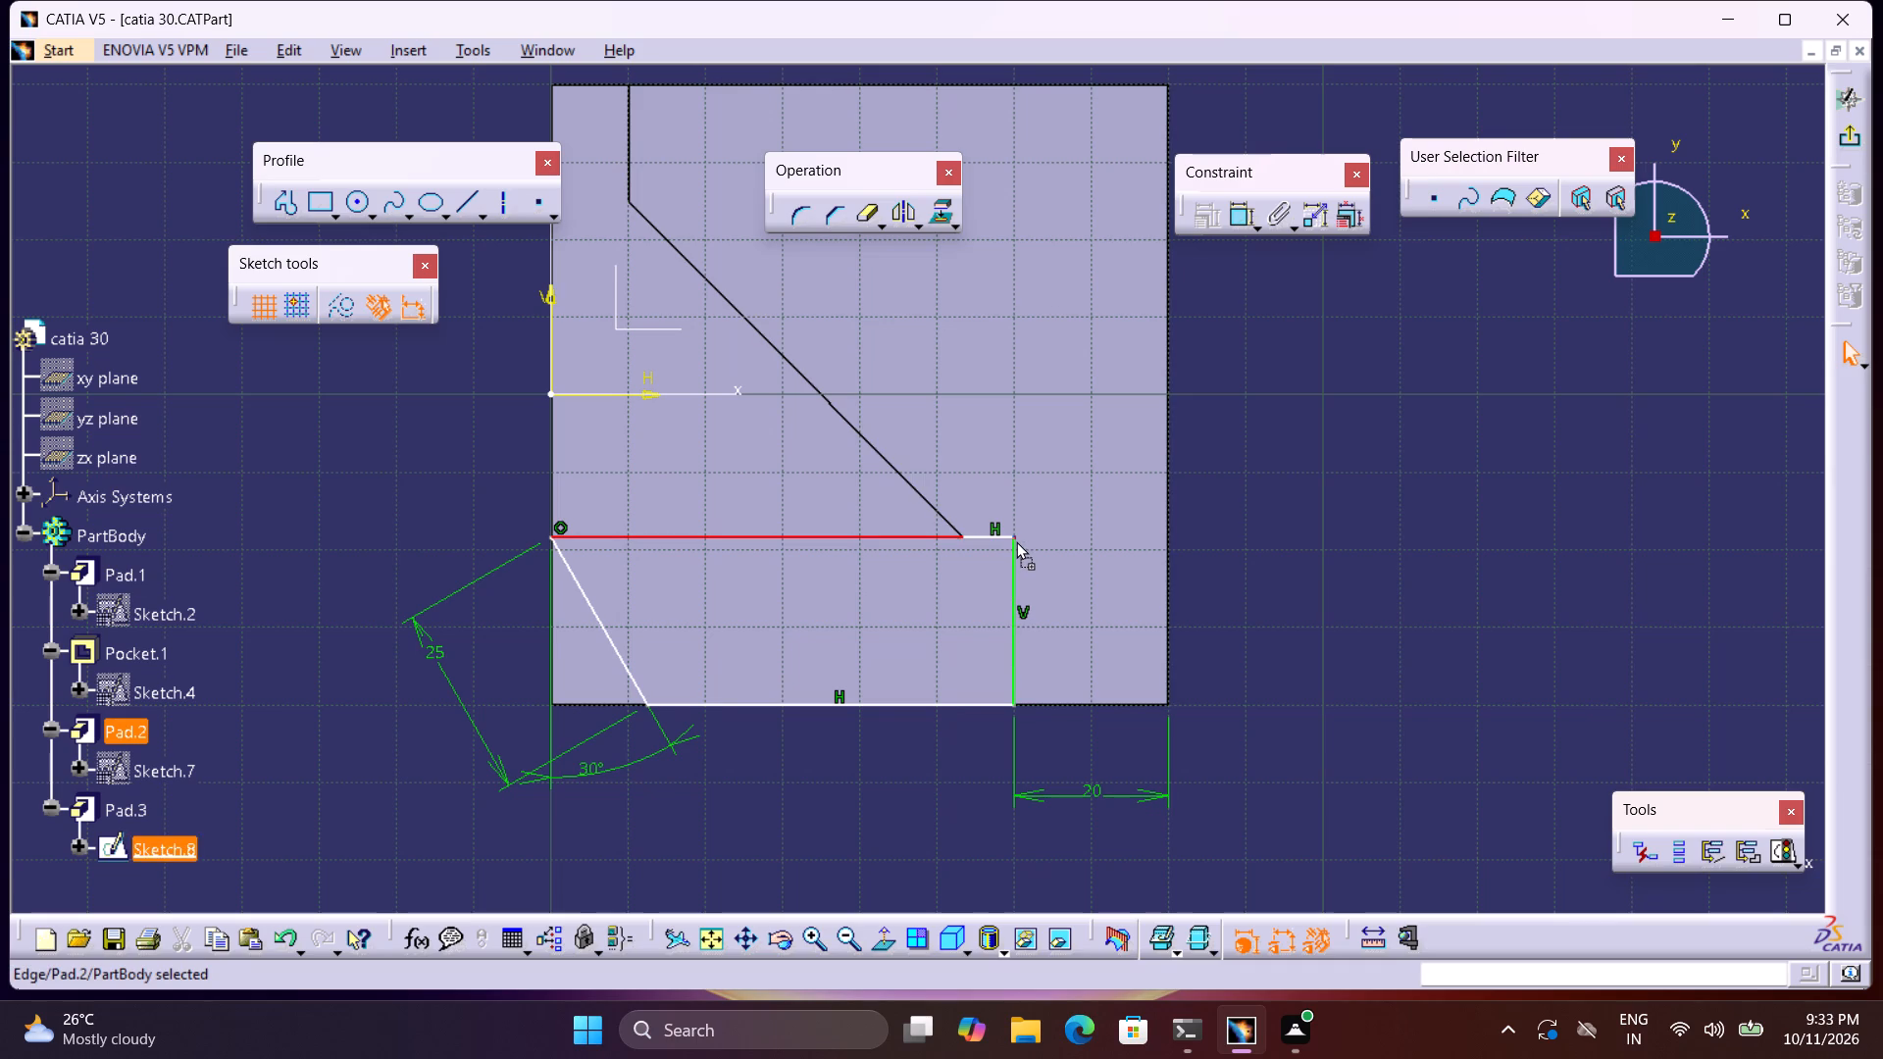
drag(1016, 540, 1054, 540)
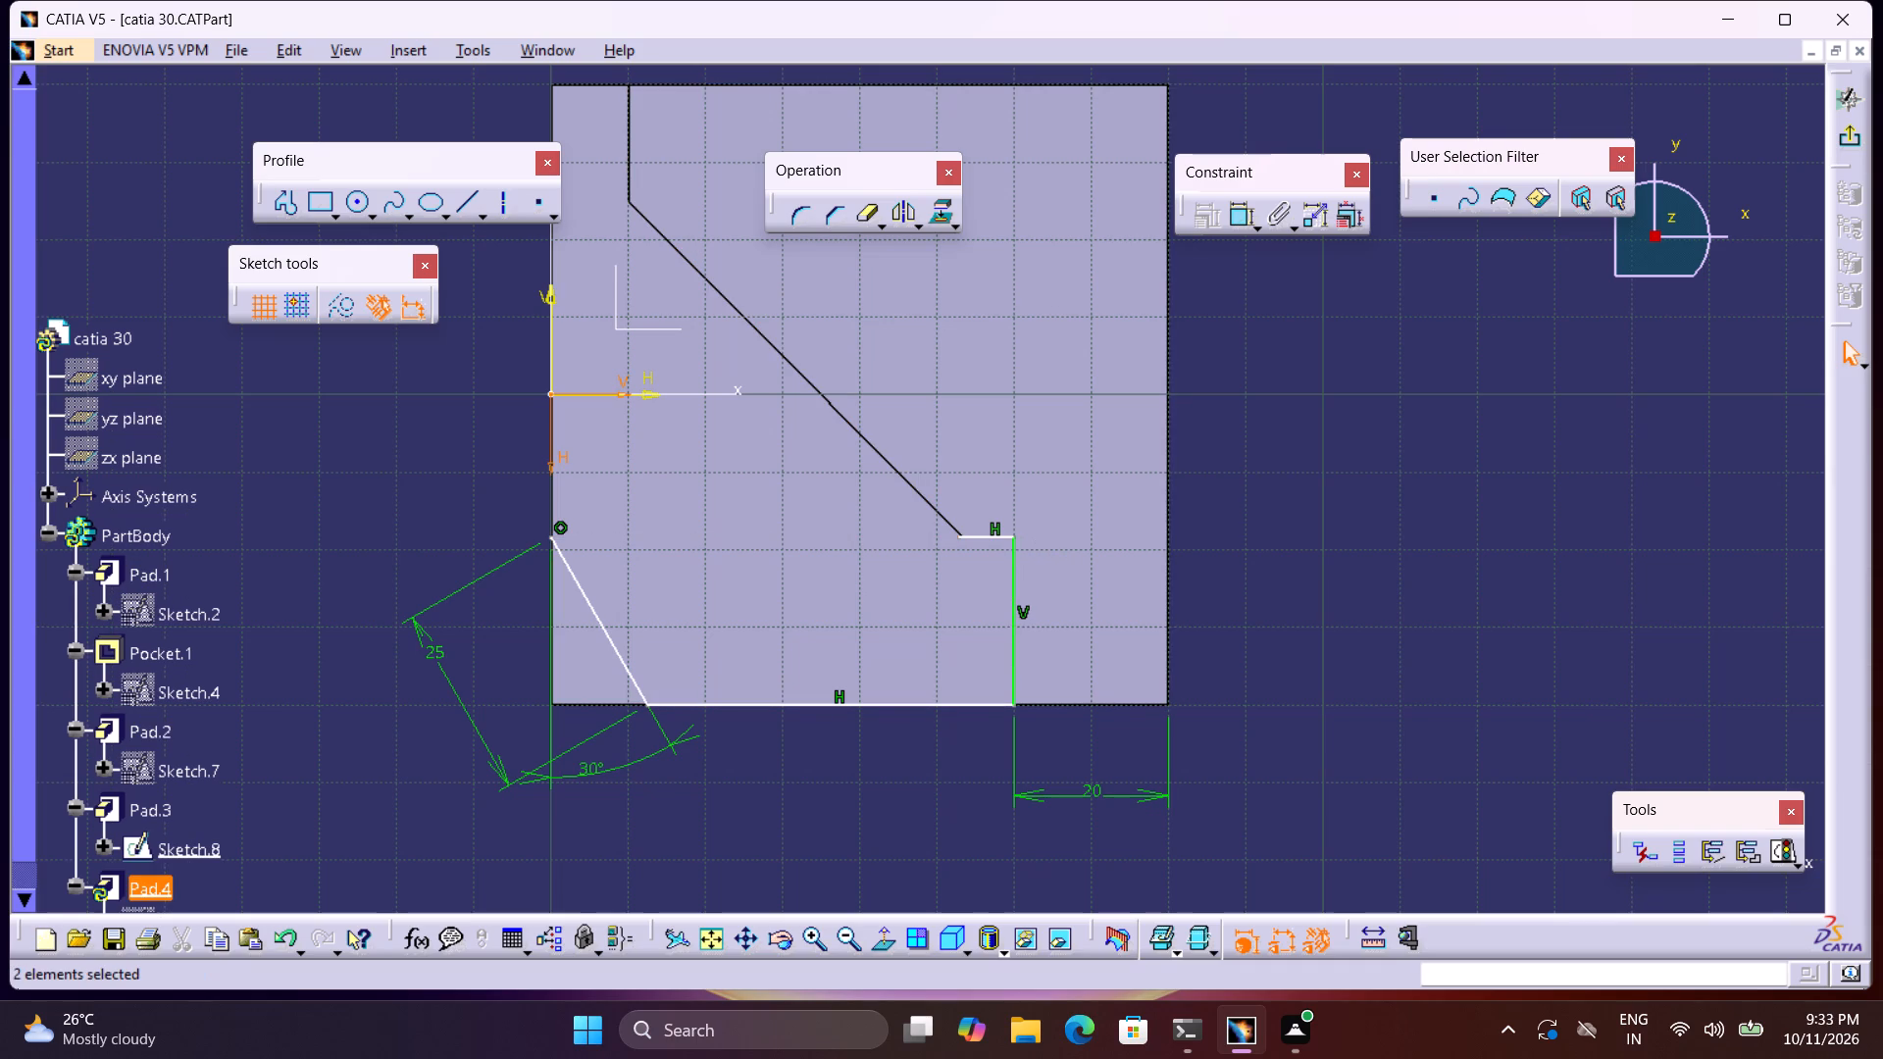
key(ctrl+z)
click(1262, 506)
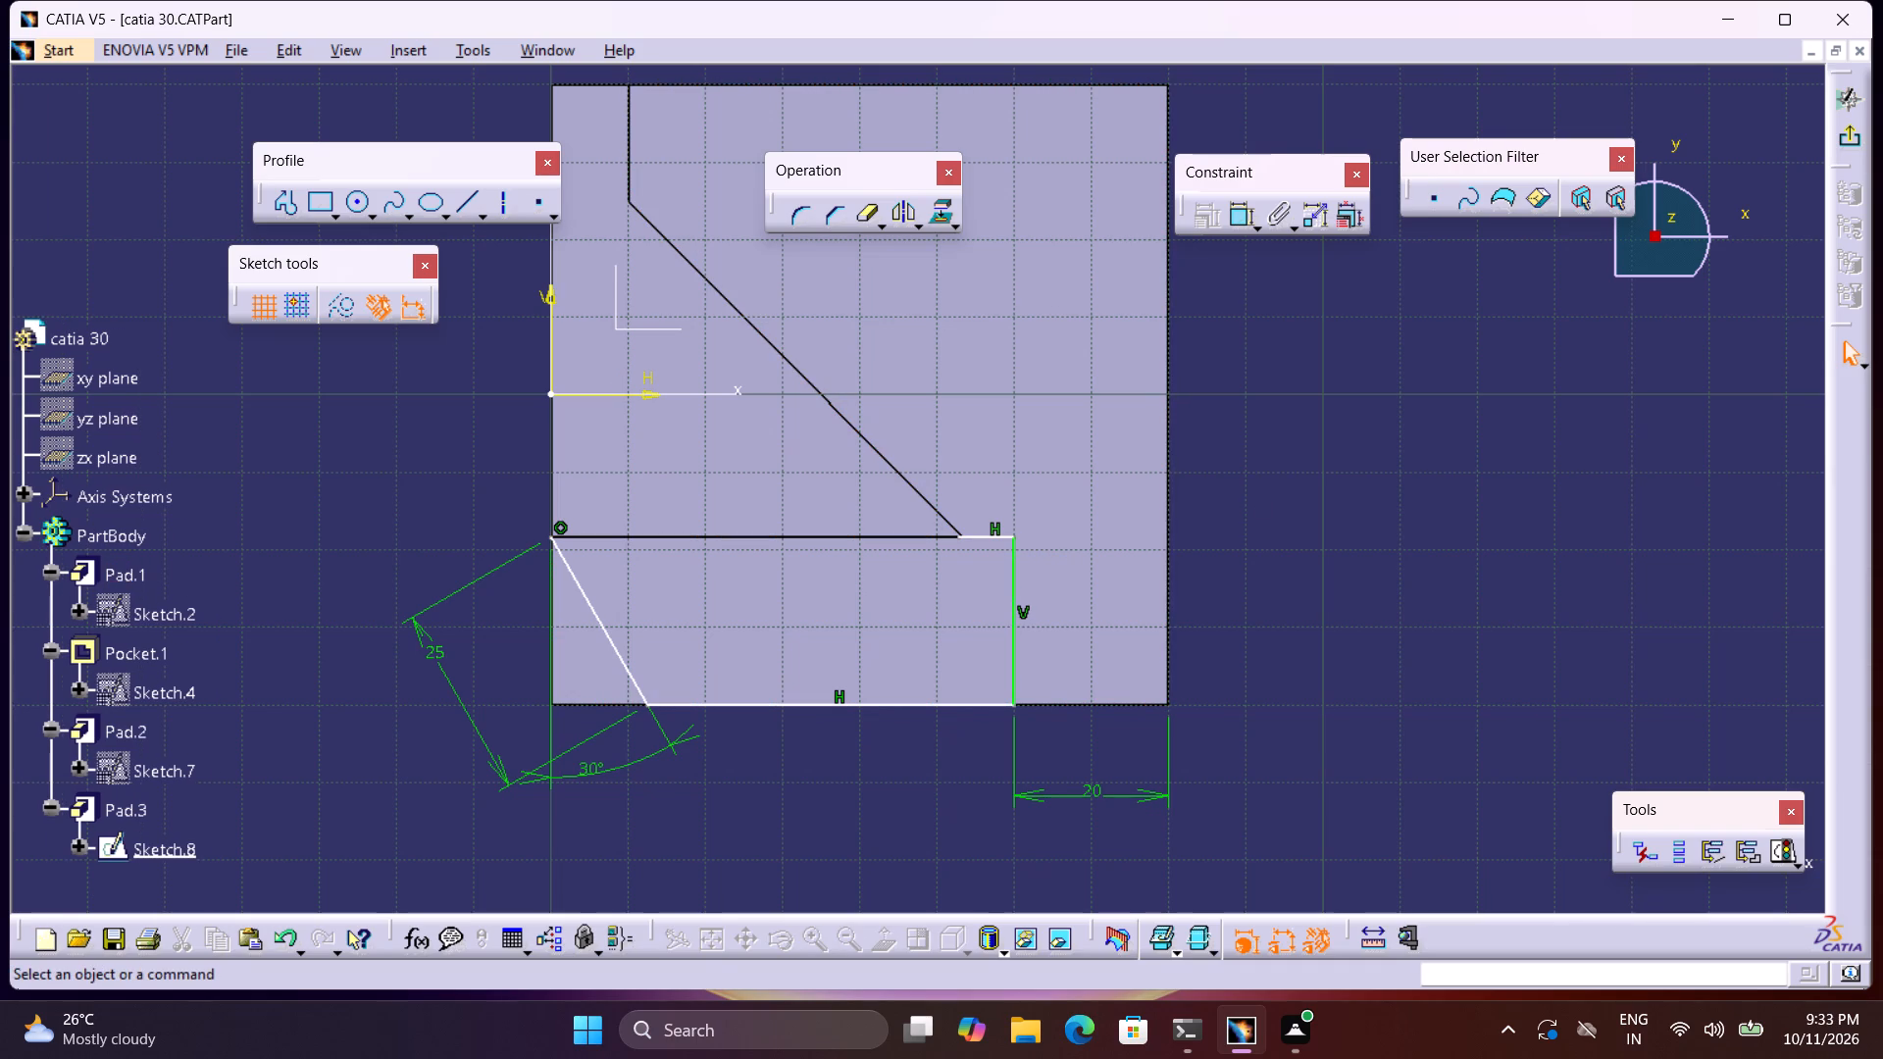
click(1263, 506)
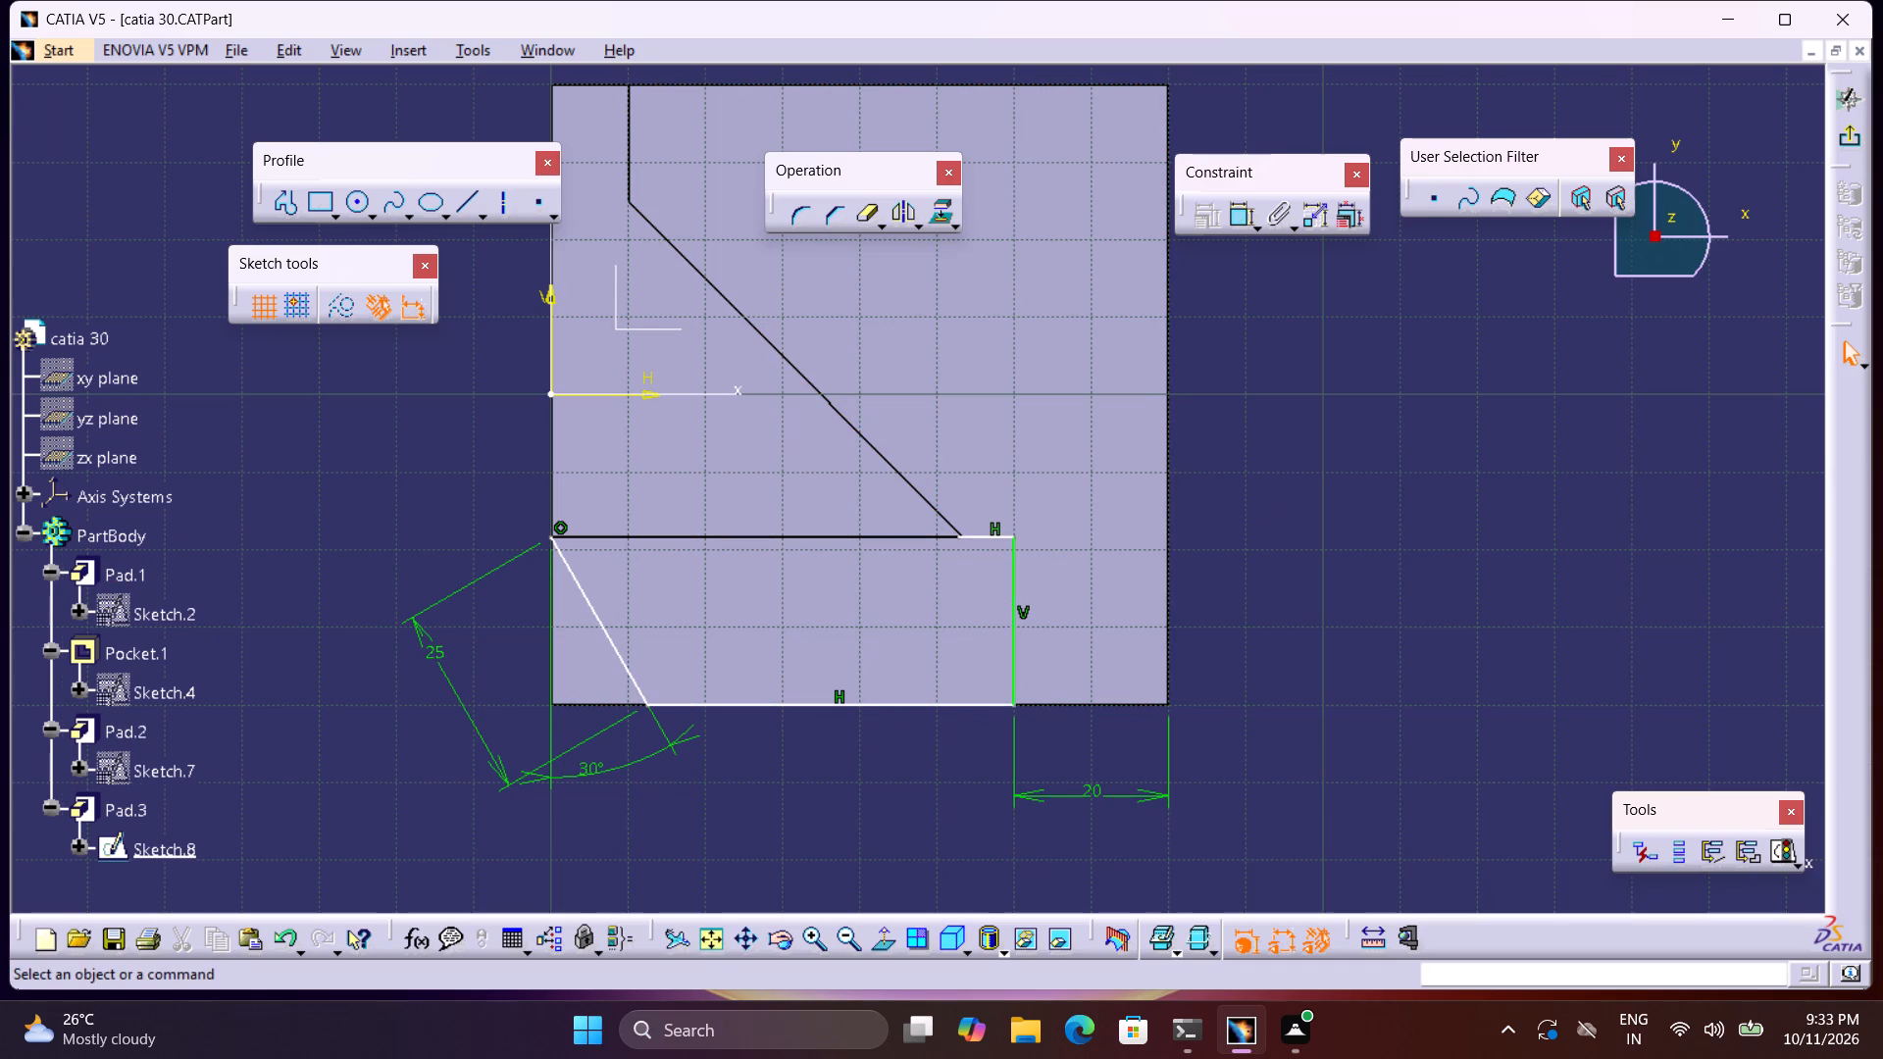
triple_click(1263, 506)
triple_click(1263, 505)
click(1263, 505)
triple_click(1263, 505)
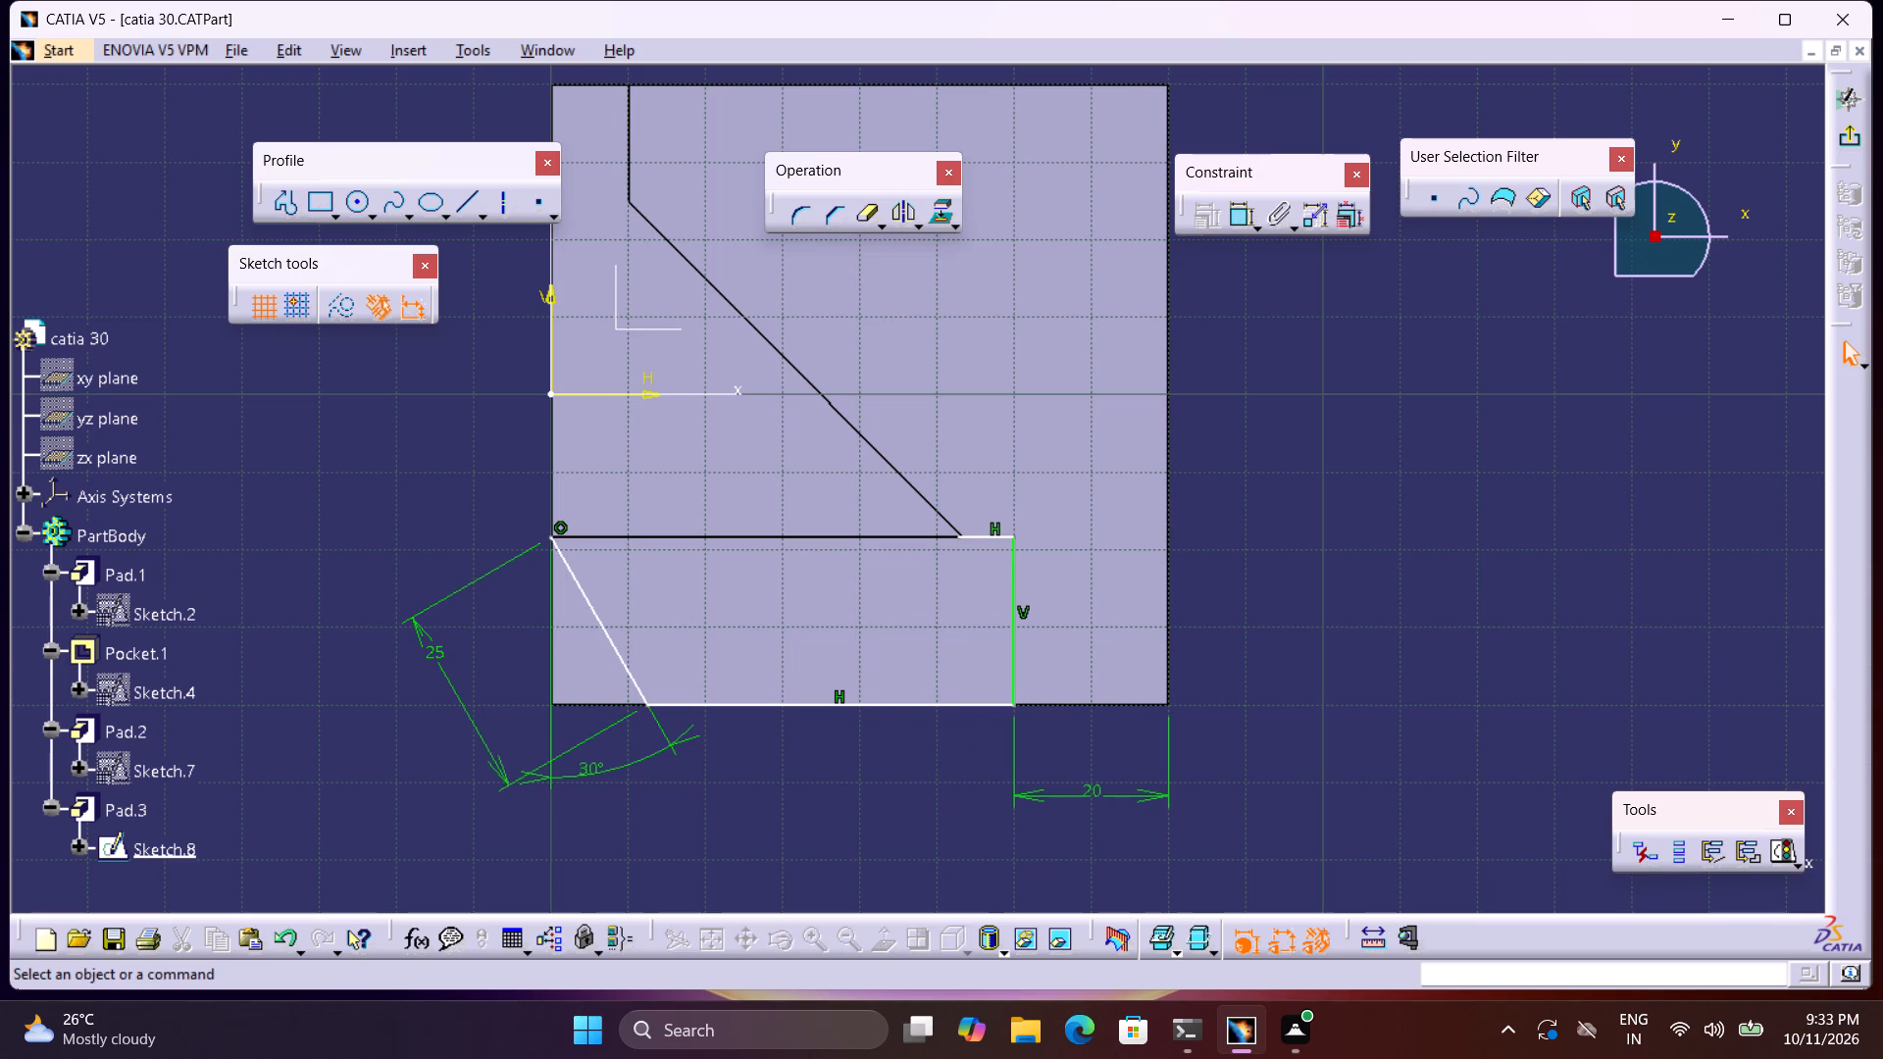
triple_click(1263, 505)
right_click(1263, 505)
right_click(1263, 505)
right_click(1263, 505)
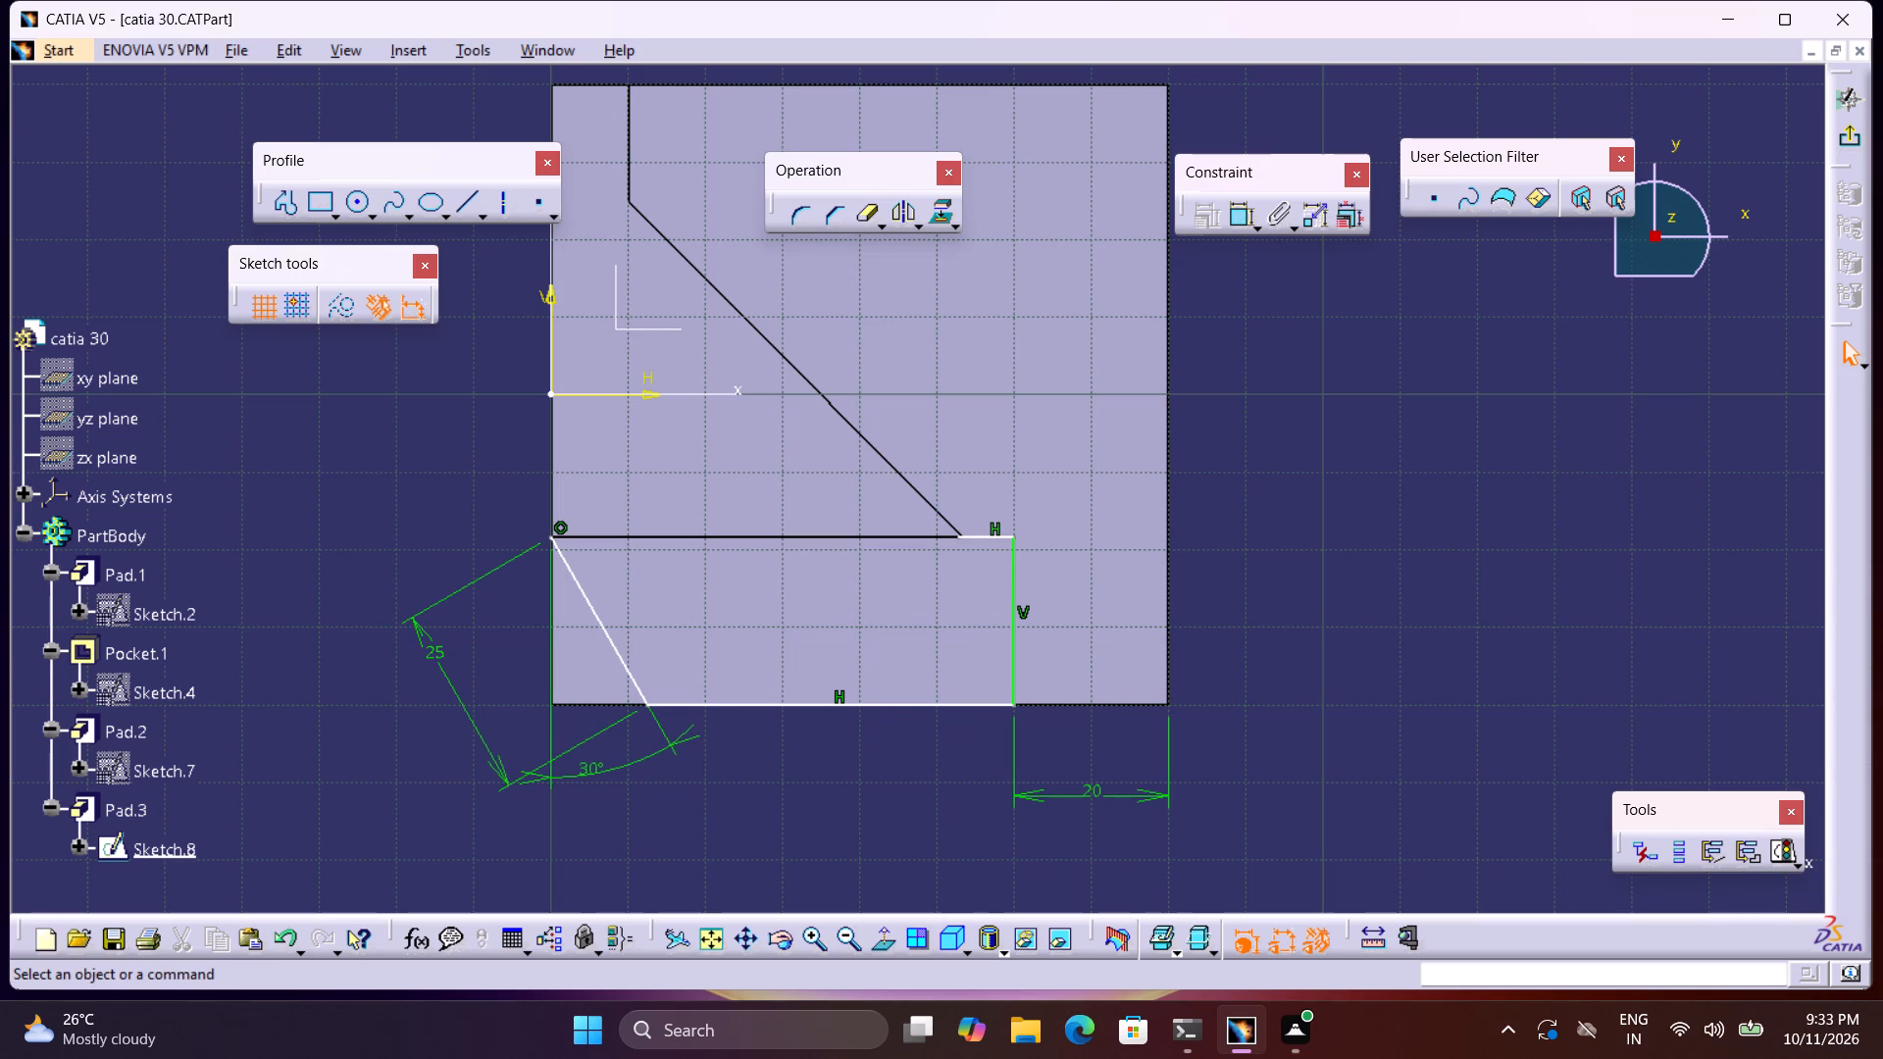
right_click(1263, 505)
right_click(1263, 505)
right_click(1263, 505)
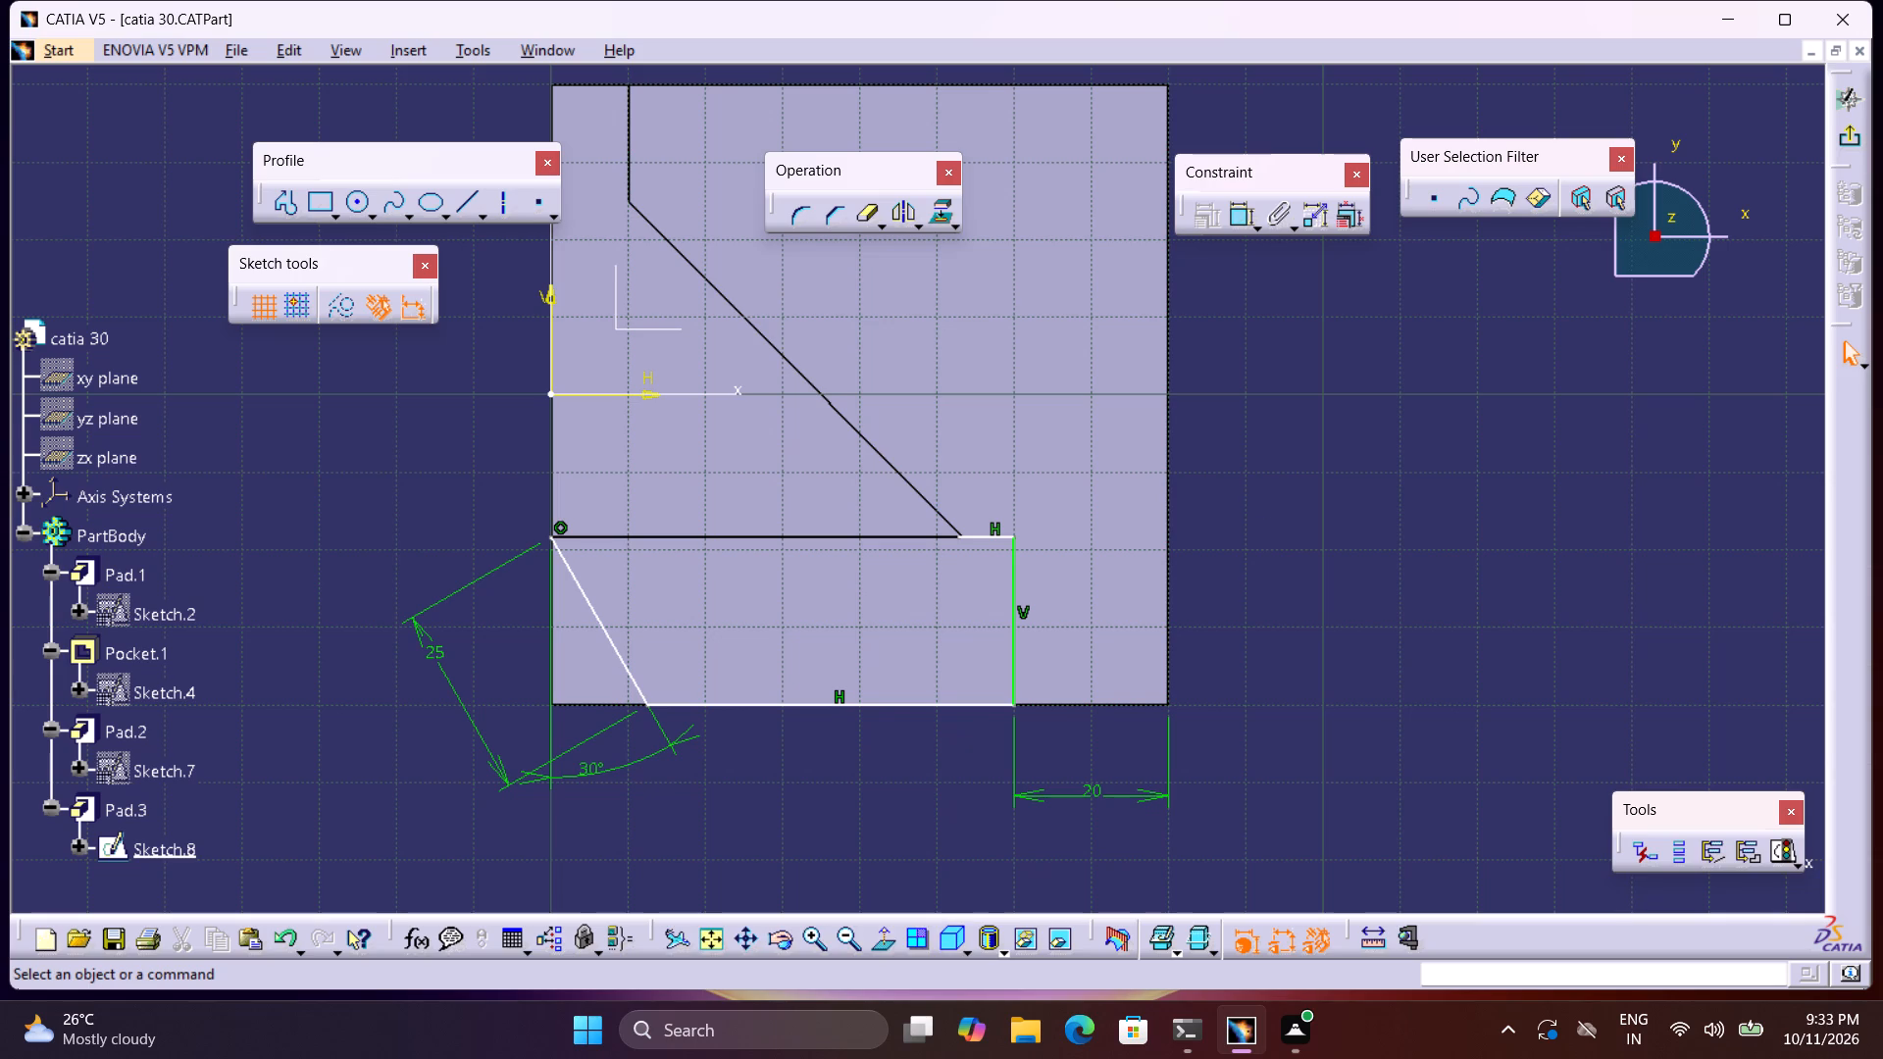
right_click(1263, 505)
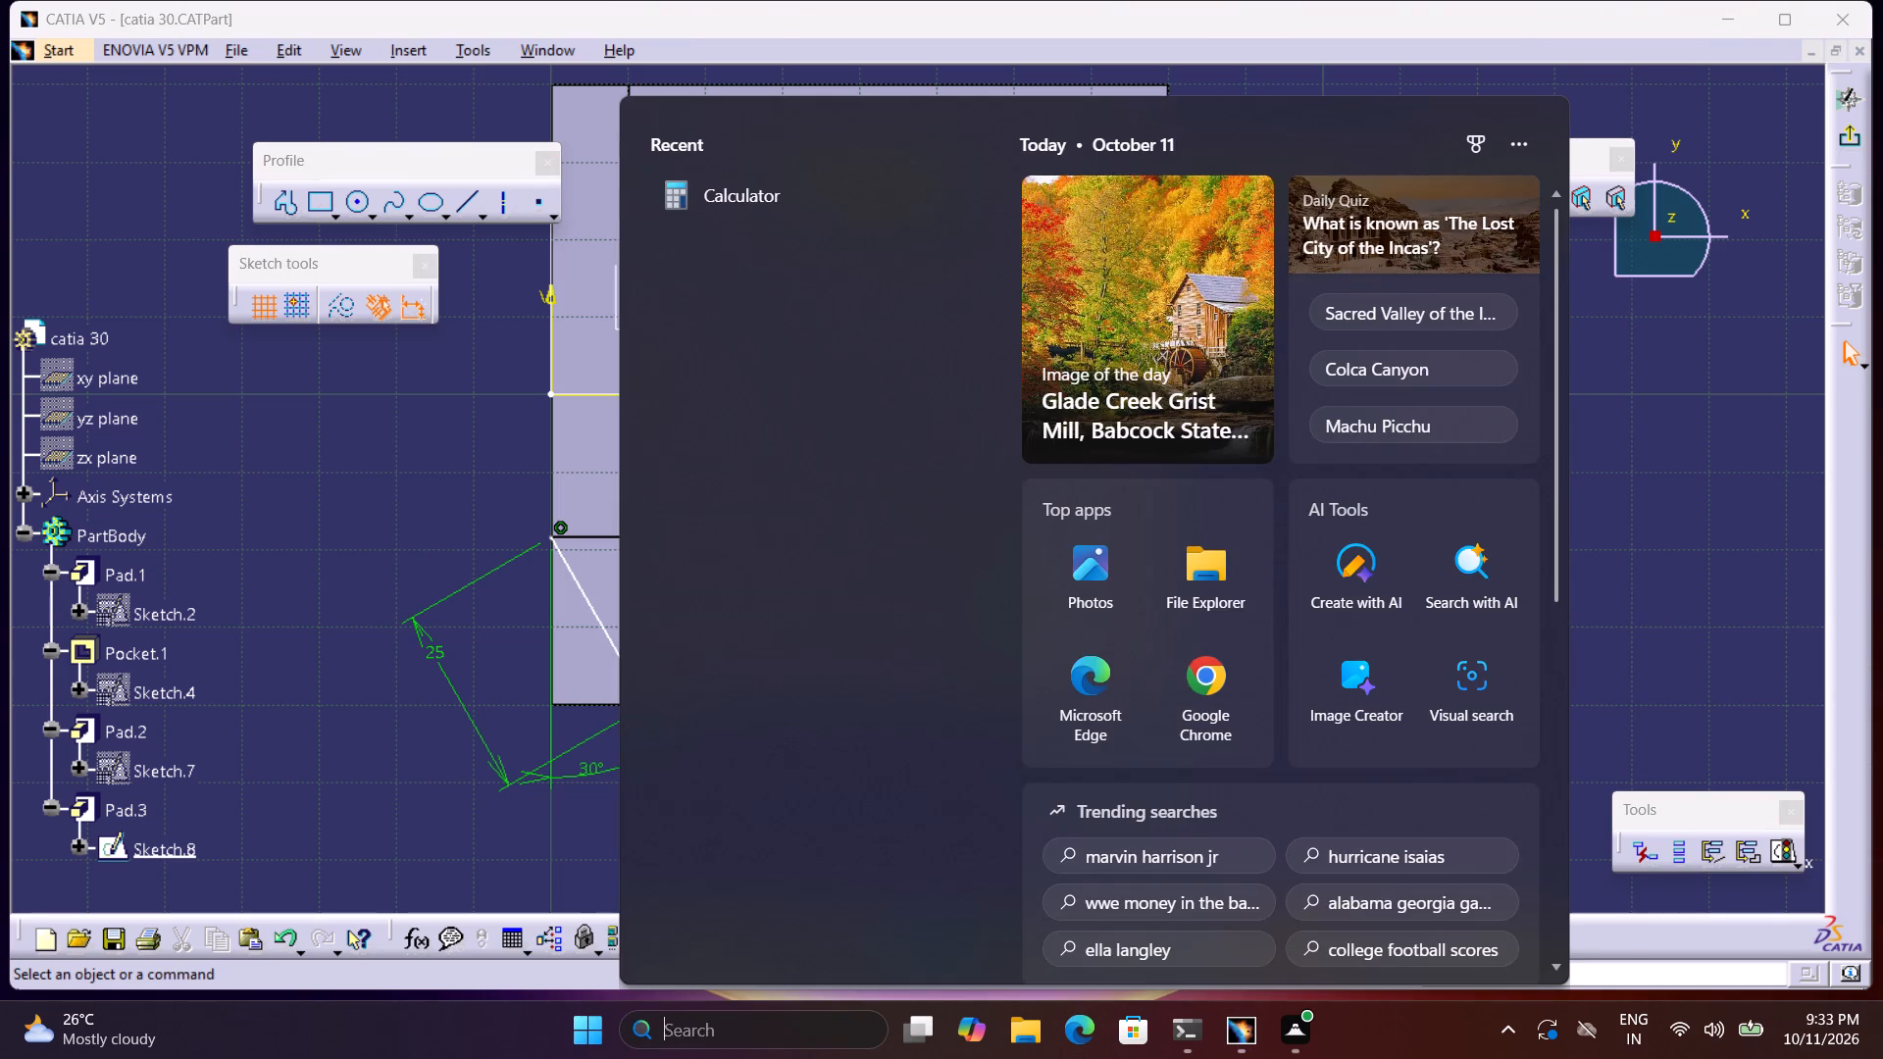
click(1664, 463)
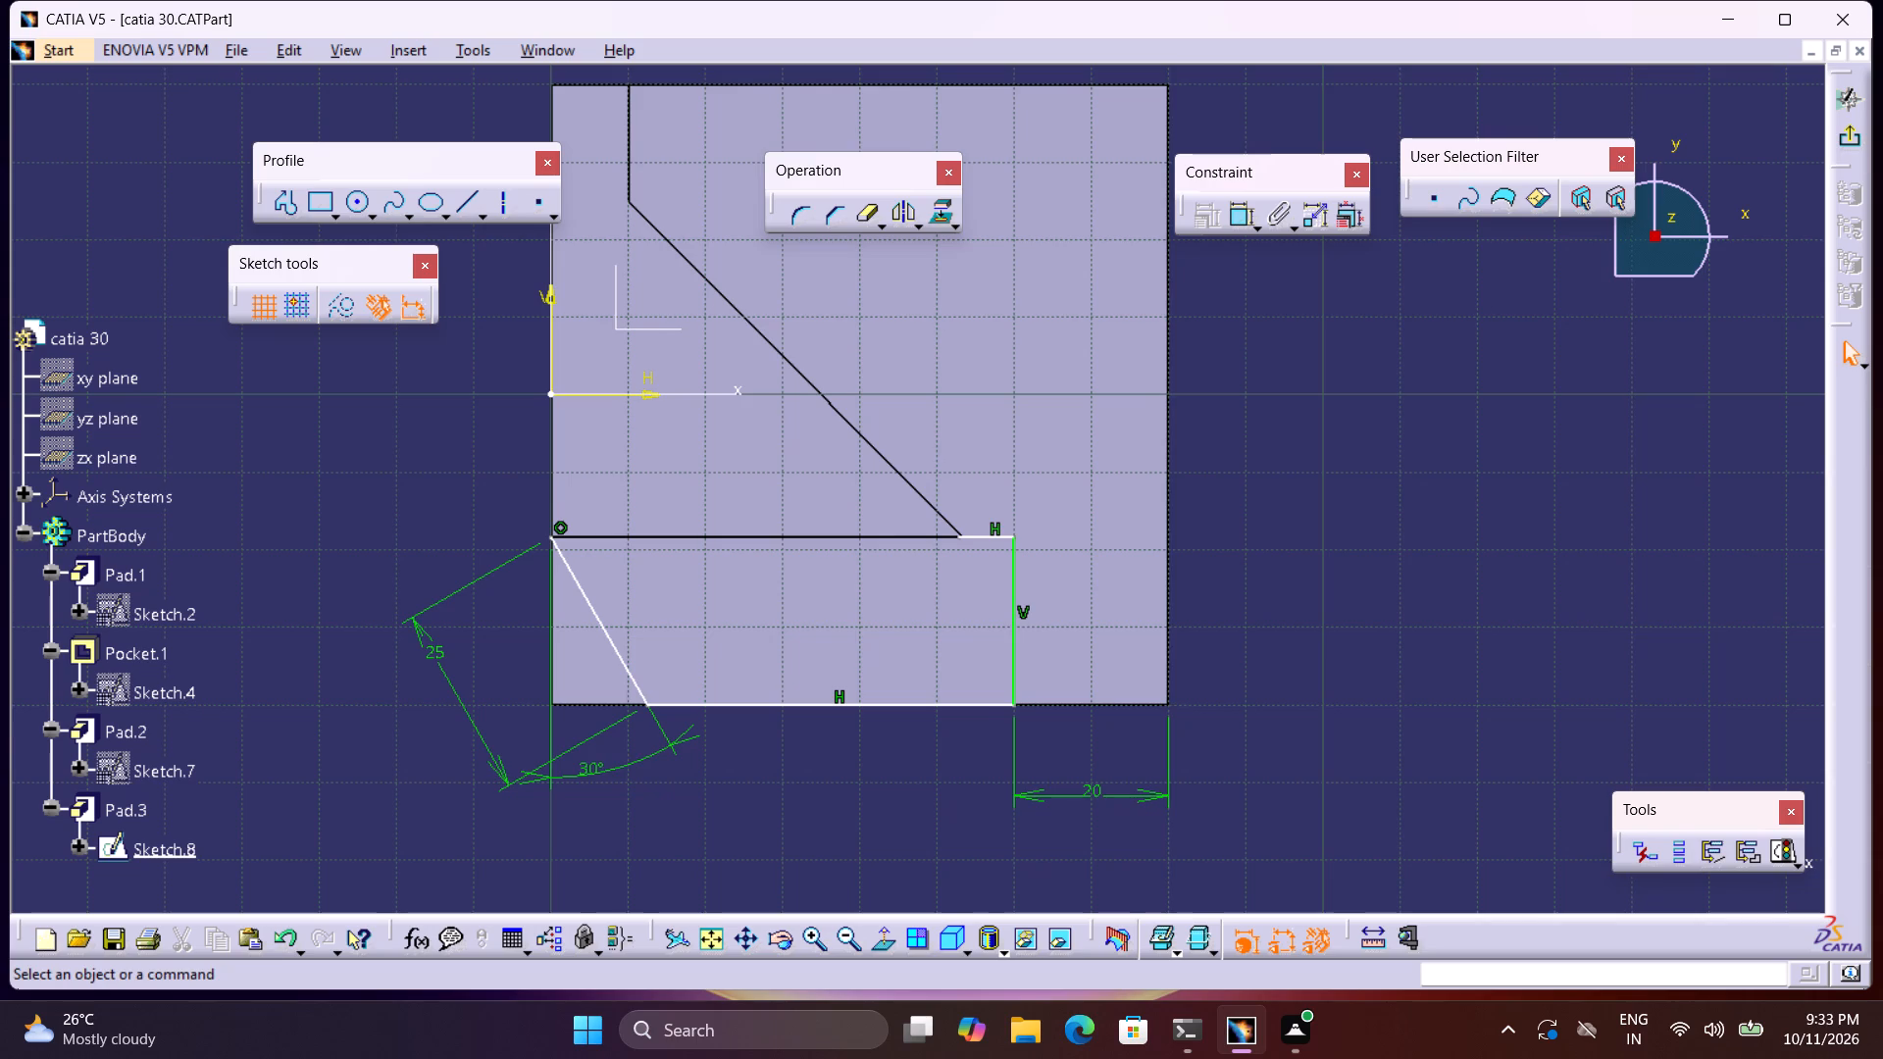
Set the distance between the profile's vertical line and the base's side edge to 15 mm.
middle_drag(1389, 543, 1364, 493)
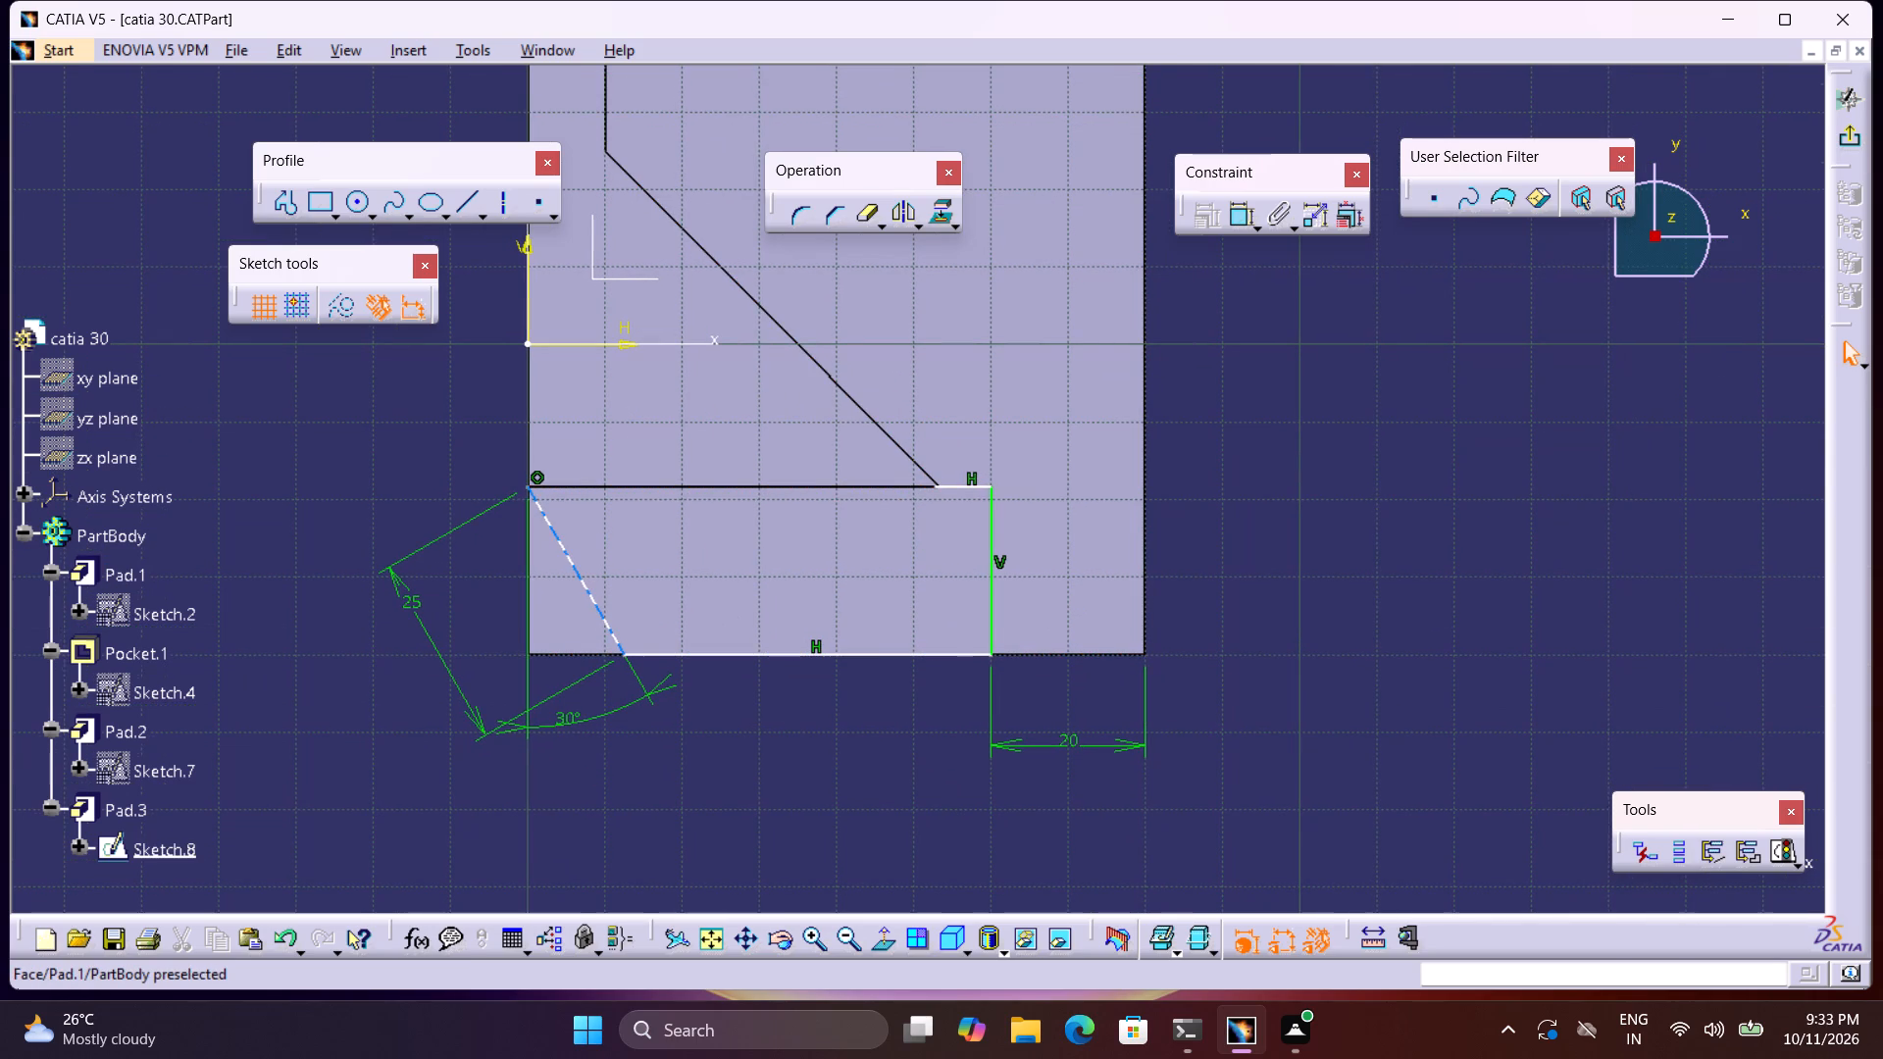
drag(1048, 749, 1058, 771)
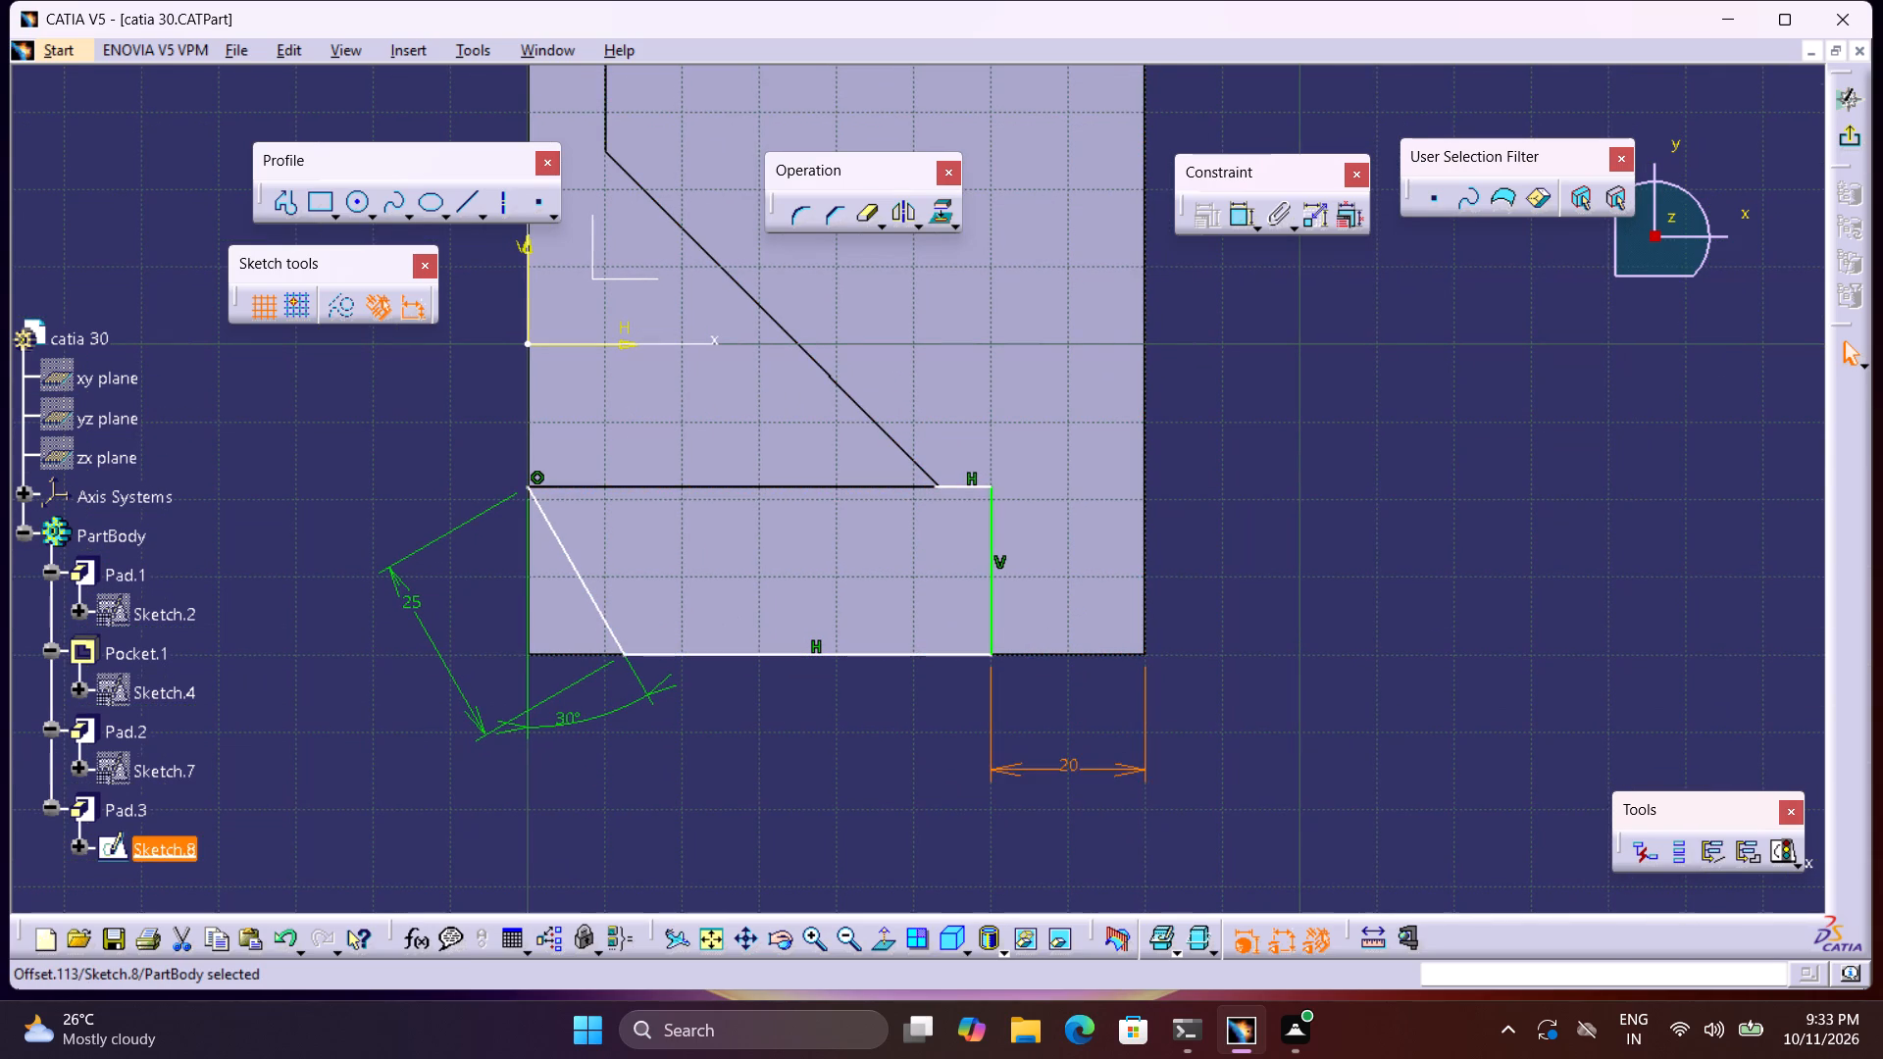
drag(1058, 771, 1058, 773)
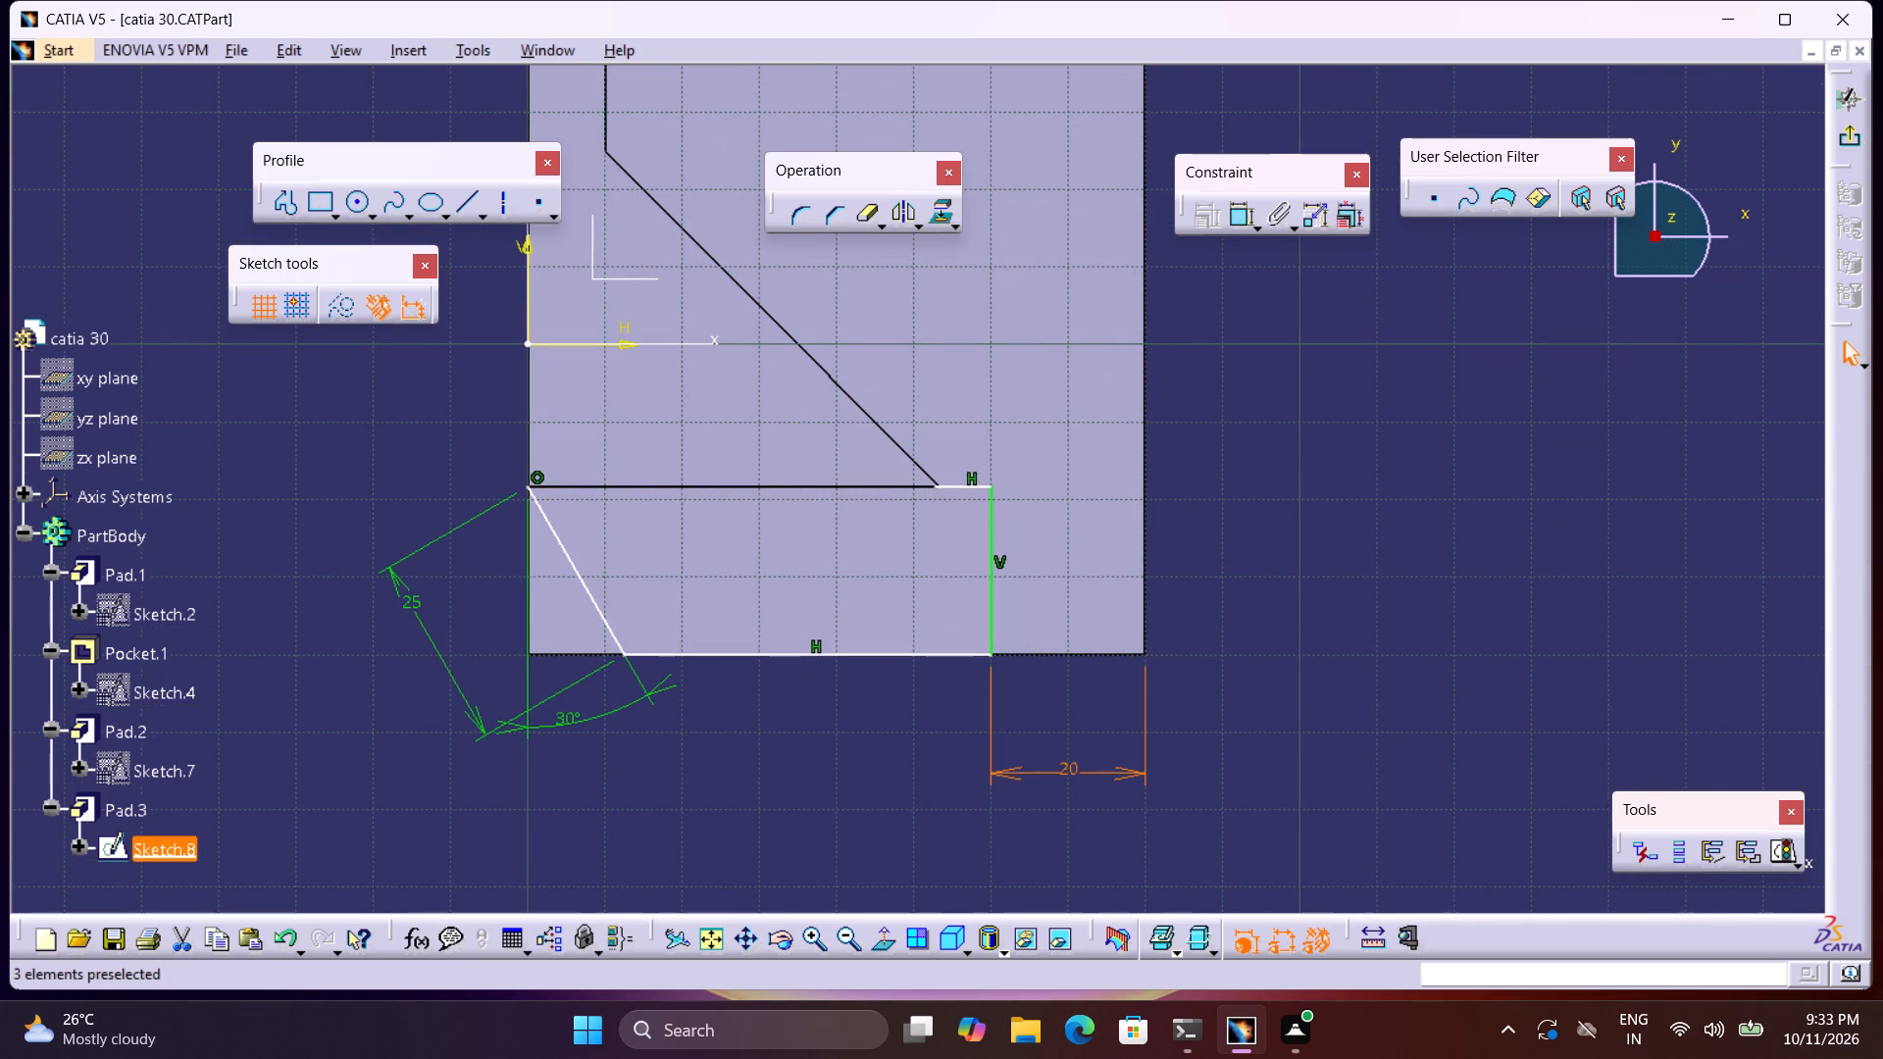
double_click(1077, 772)
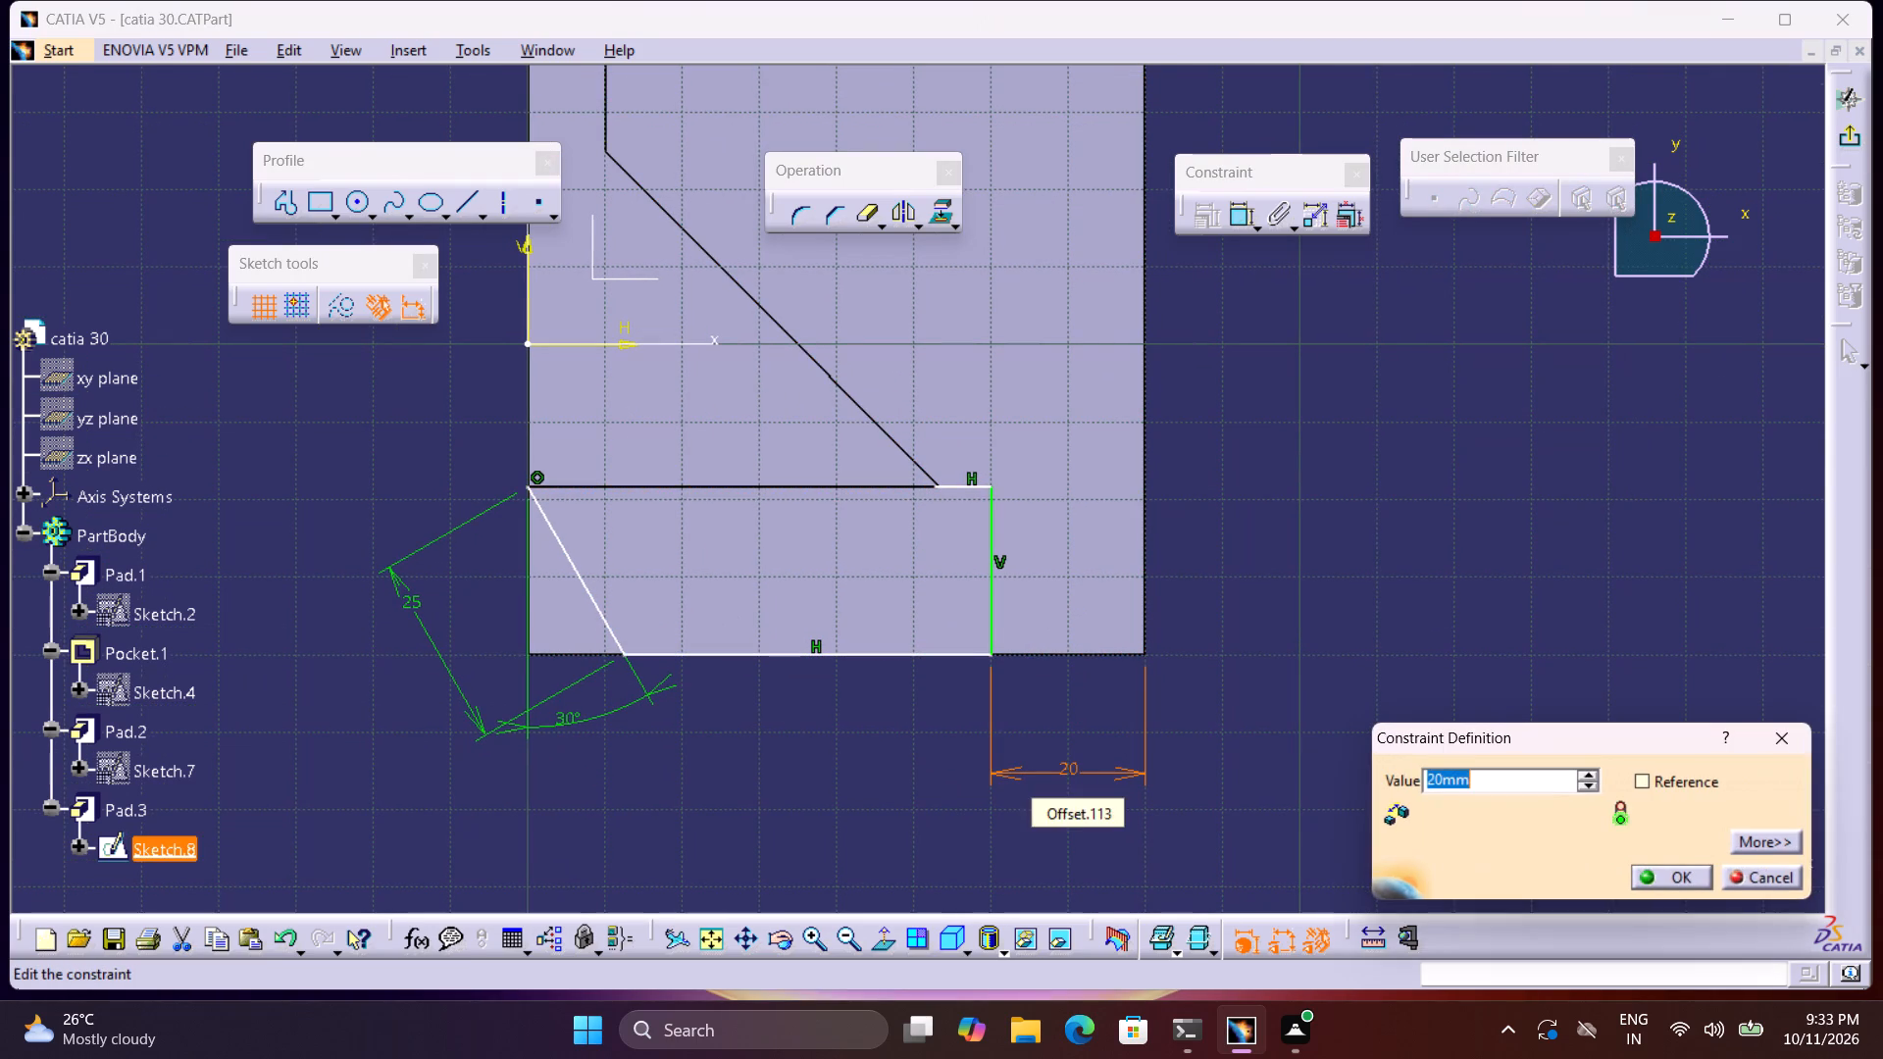
key(1)
key(5)
key(Return)
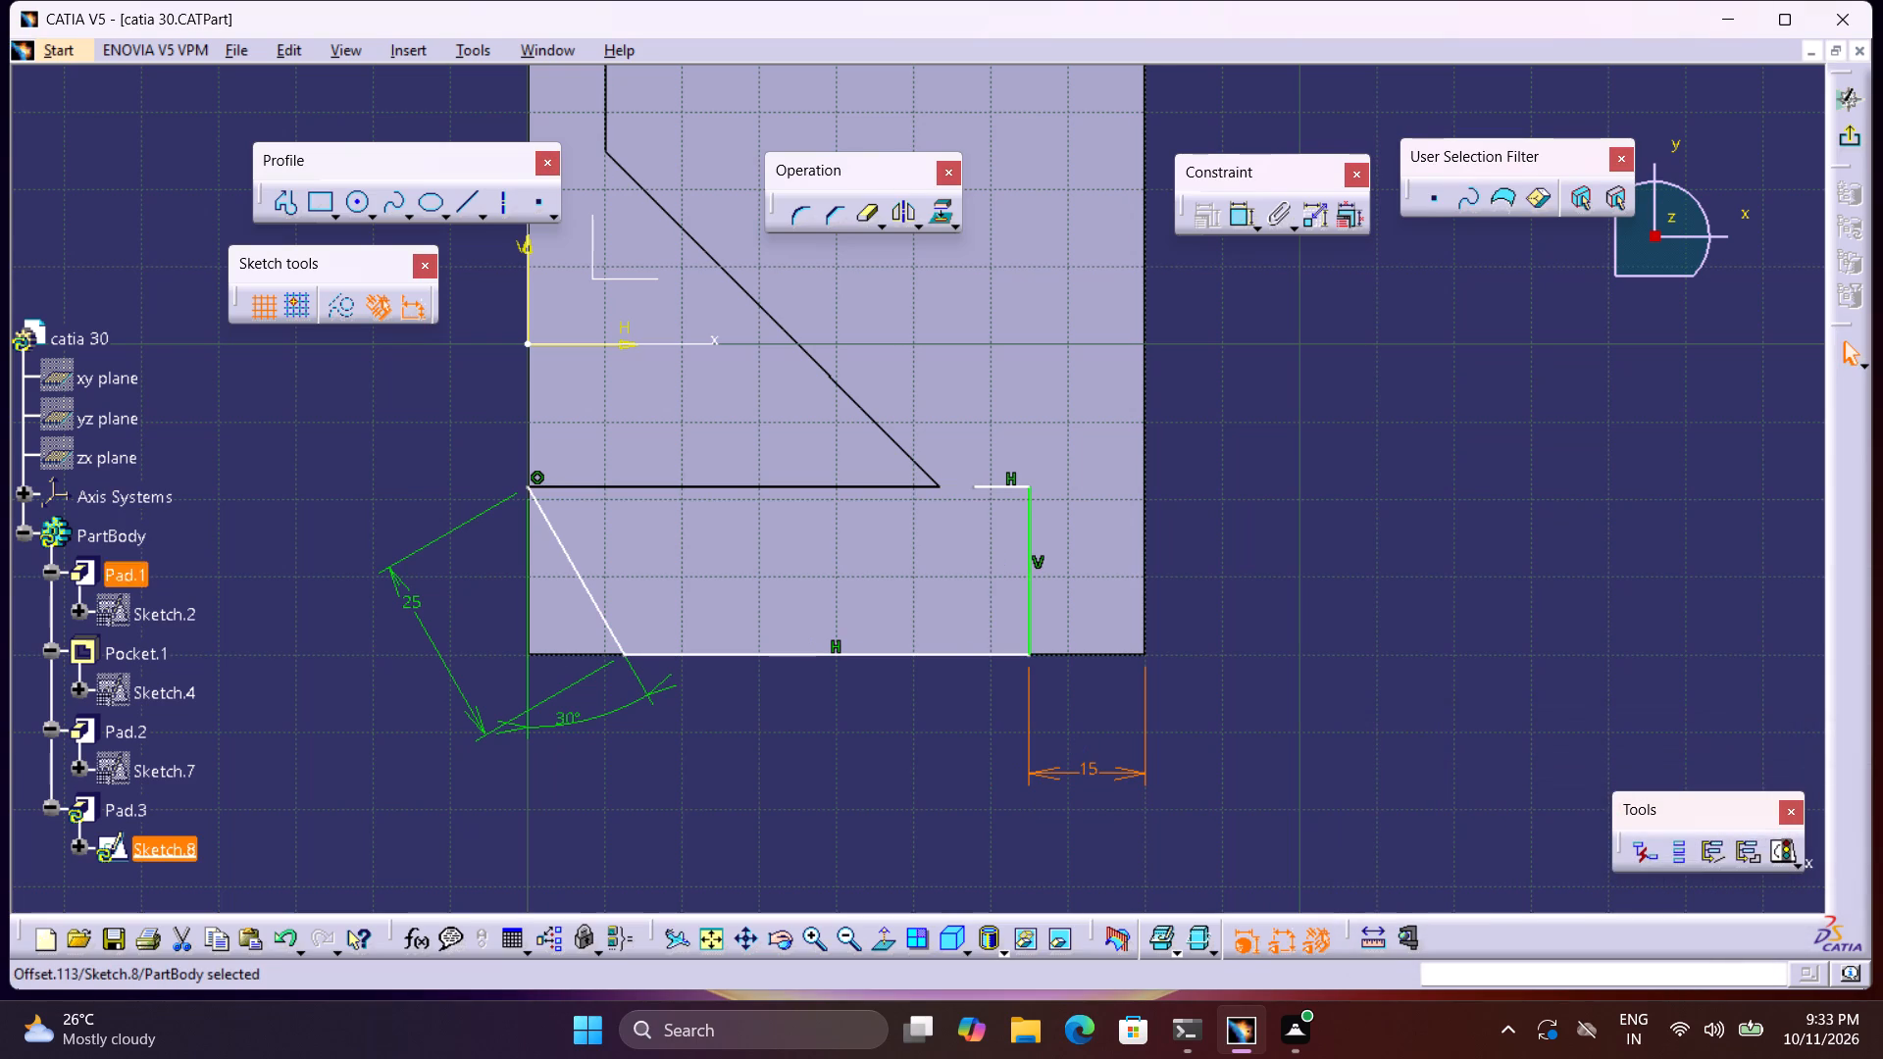
Make the short horizontal line's free end coincident with the raised block's corner, and exit the sketch.
click(976, 487)
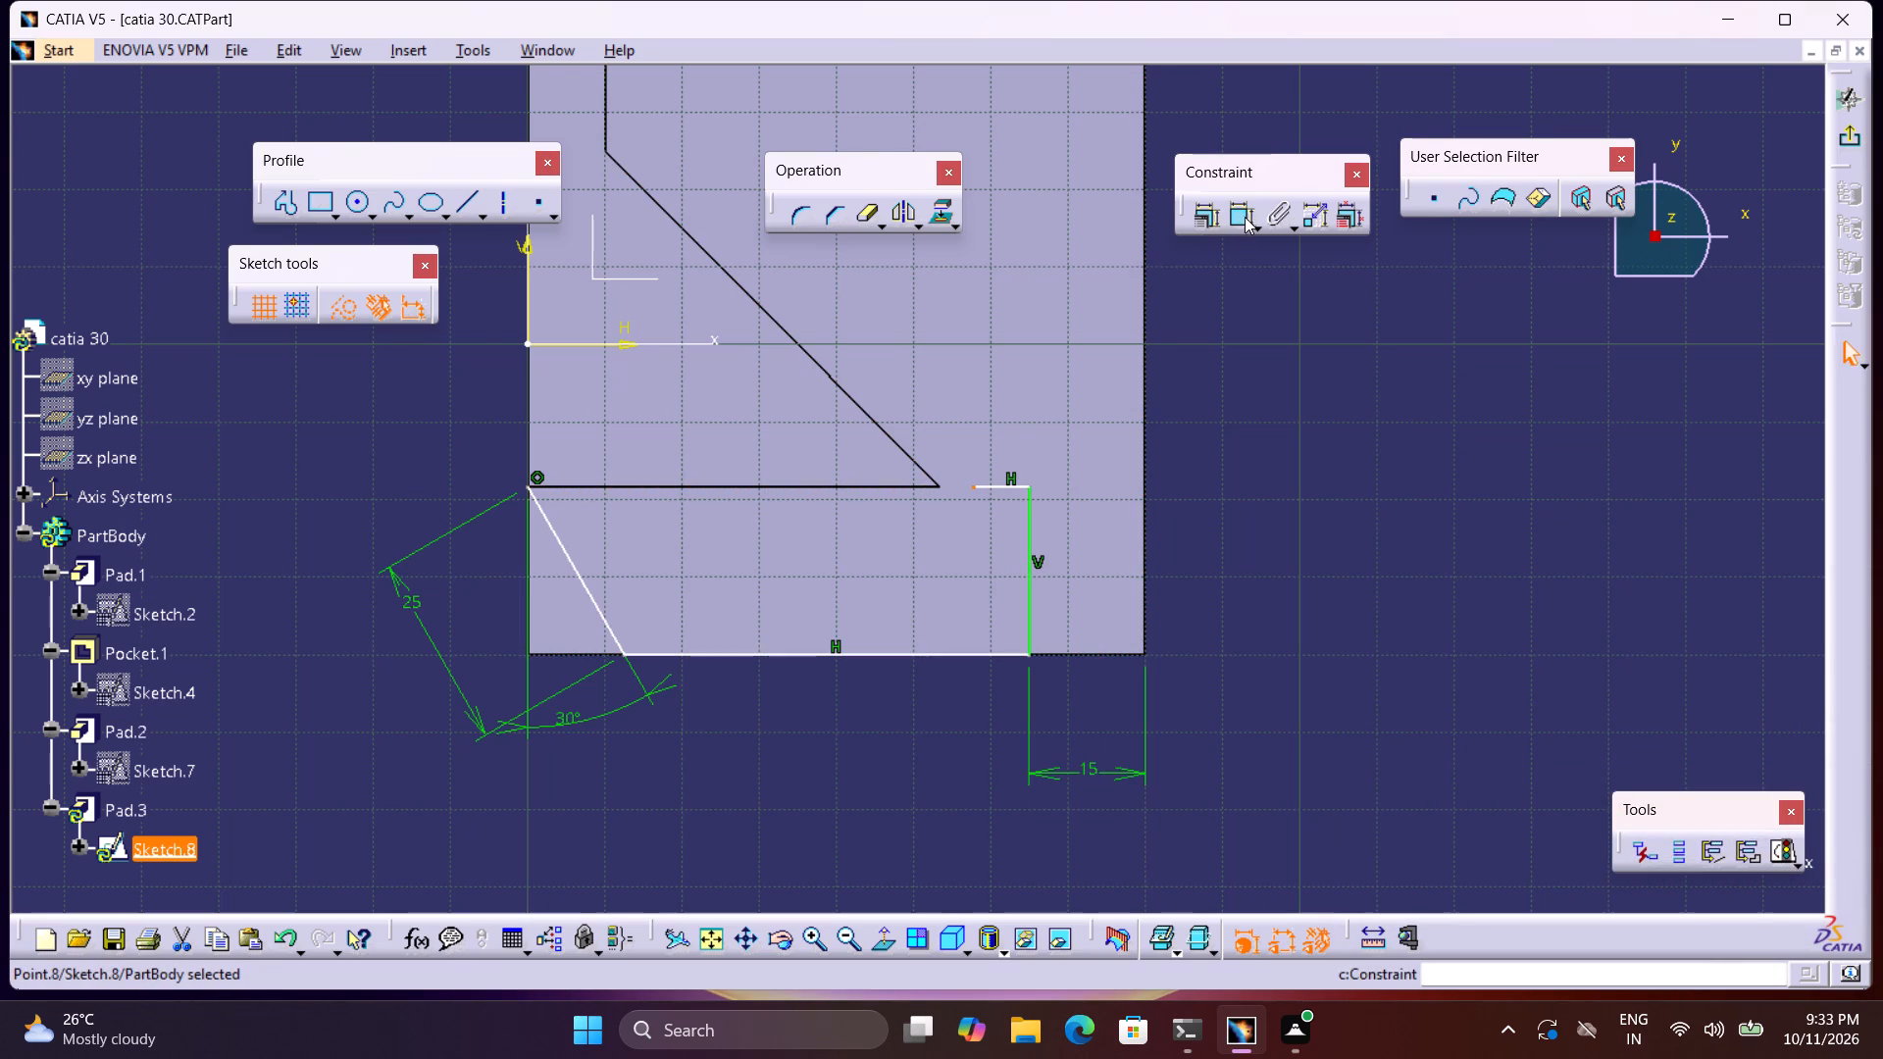
click(1245, 215)
click(939, 487)
right_click(939, 487)
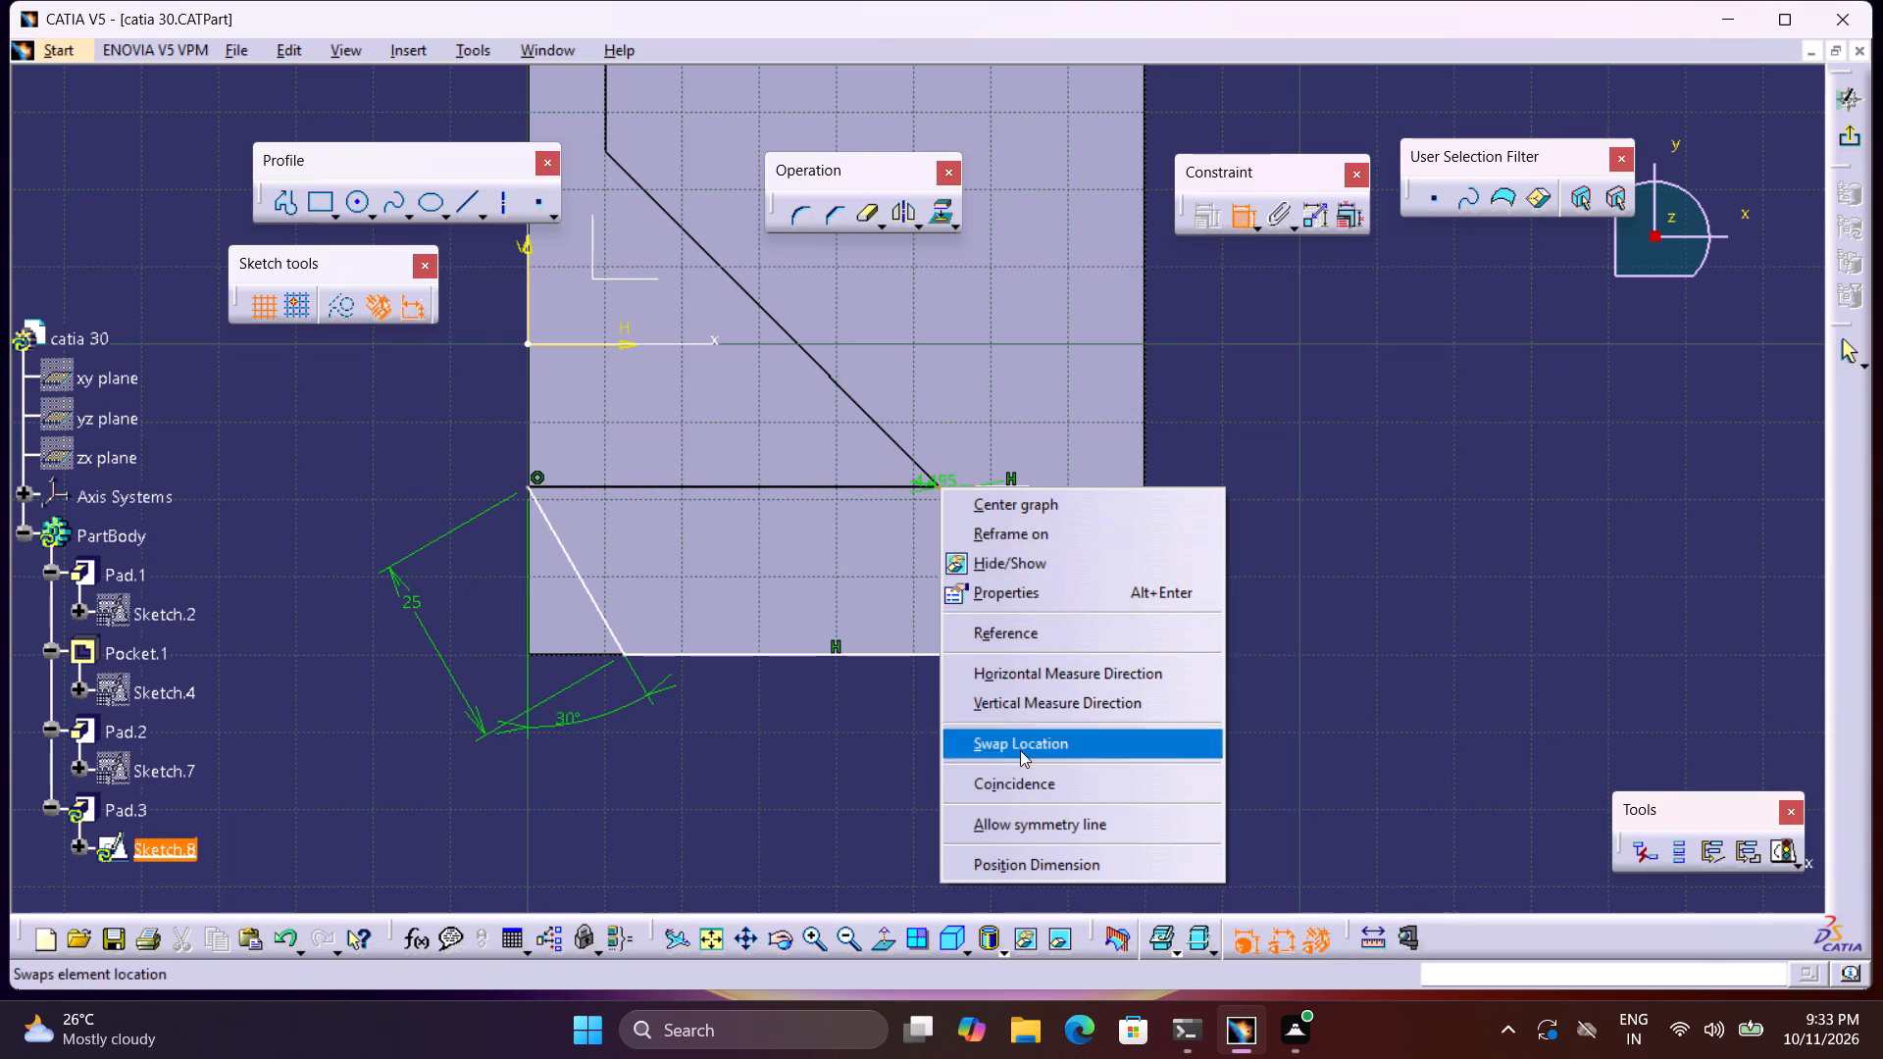
click(1030, 784)
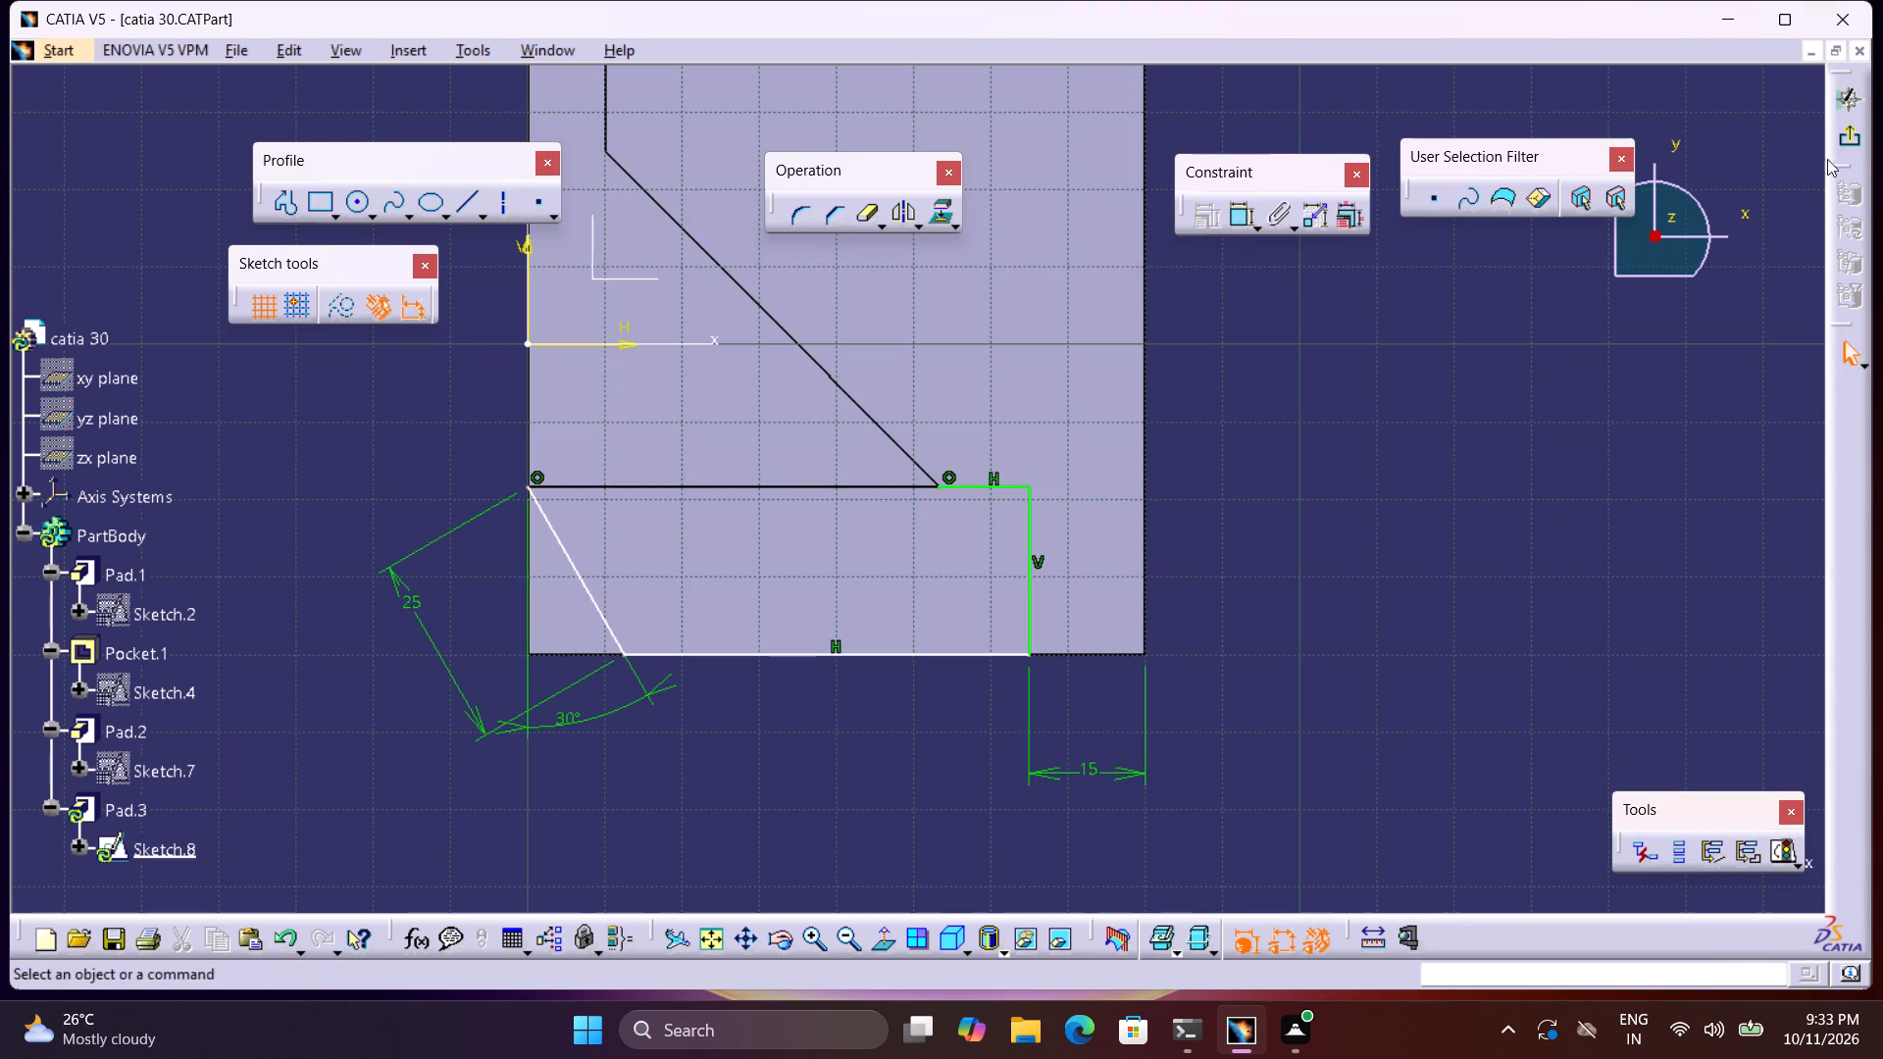
click(1858, 140)
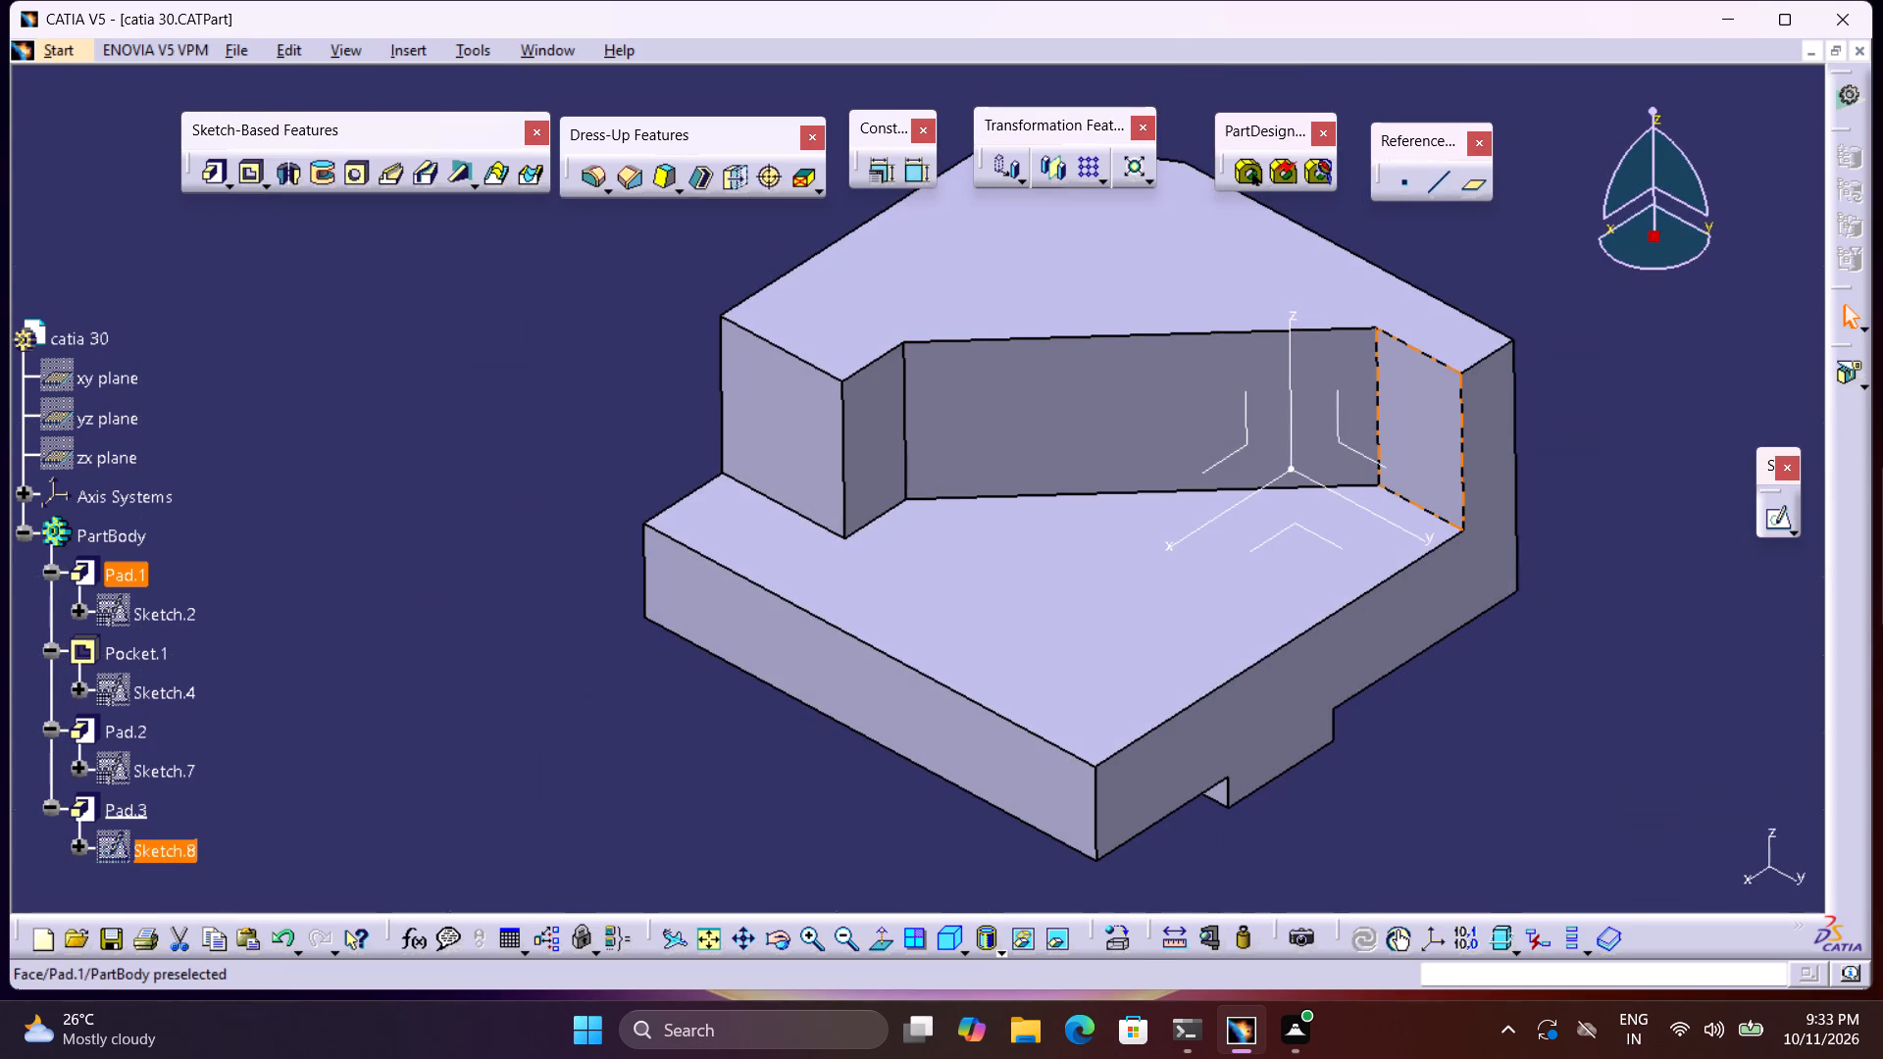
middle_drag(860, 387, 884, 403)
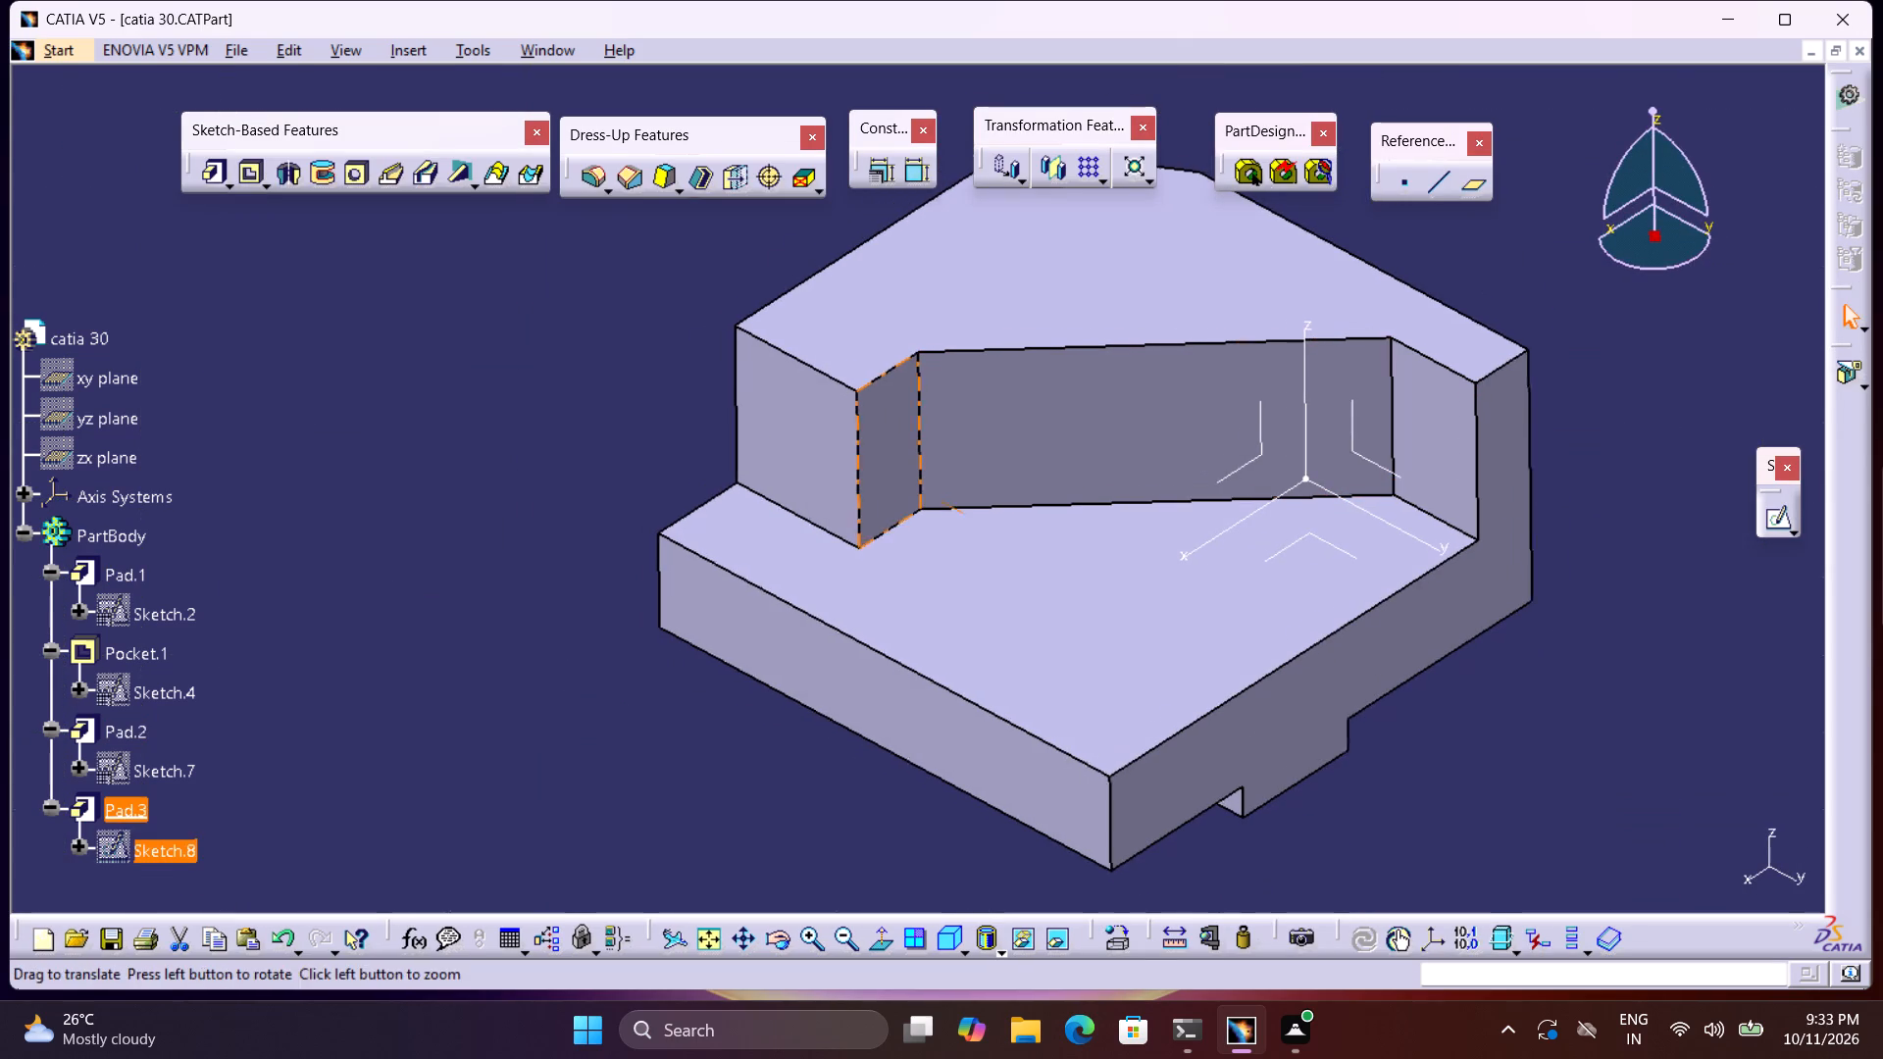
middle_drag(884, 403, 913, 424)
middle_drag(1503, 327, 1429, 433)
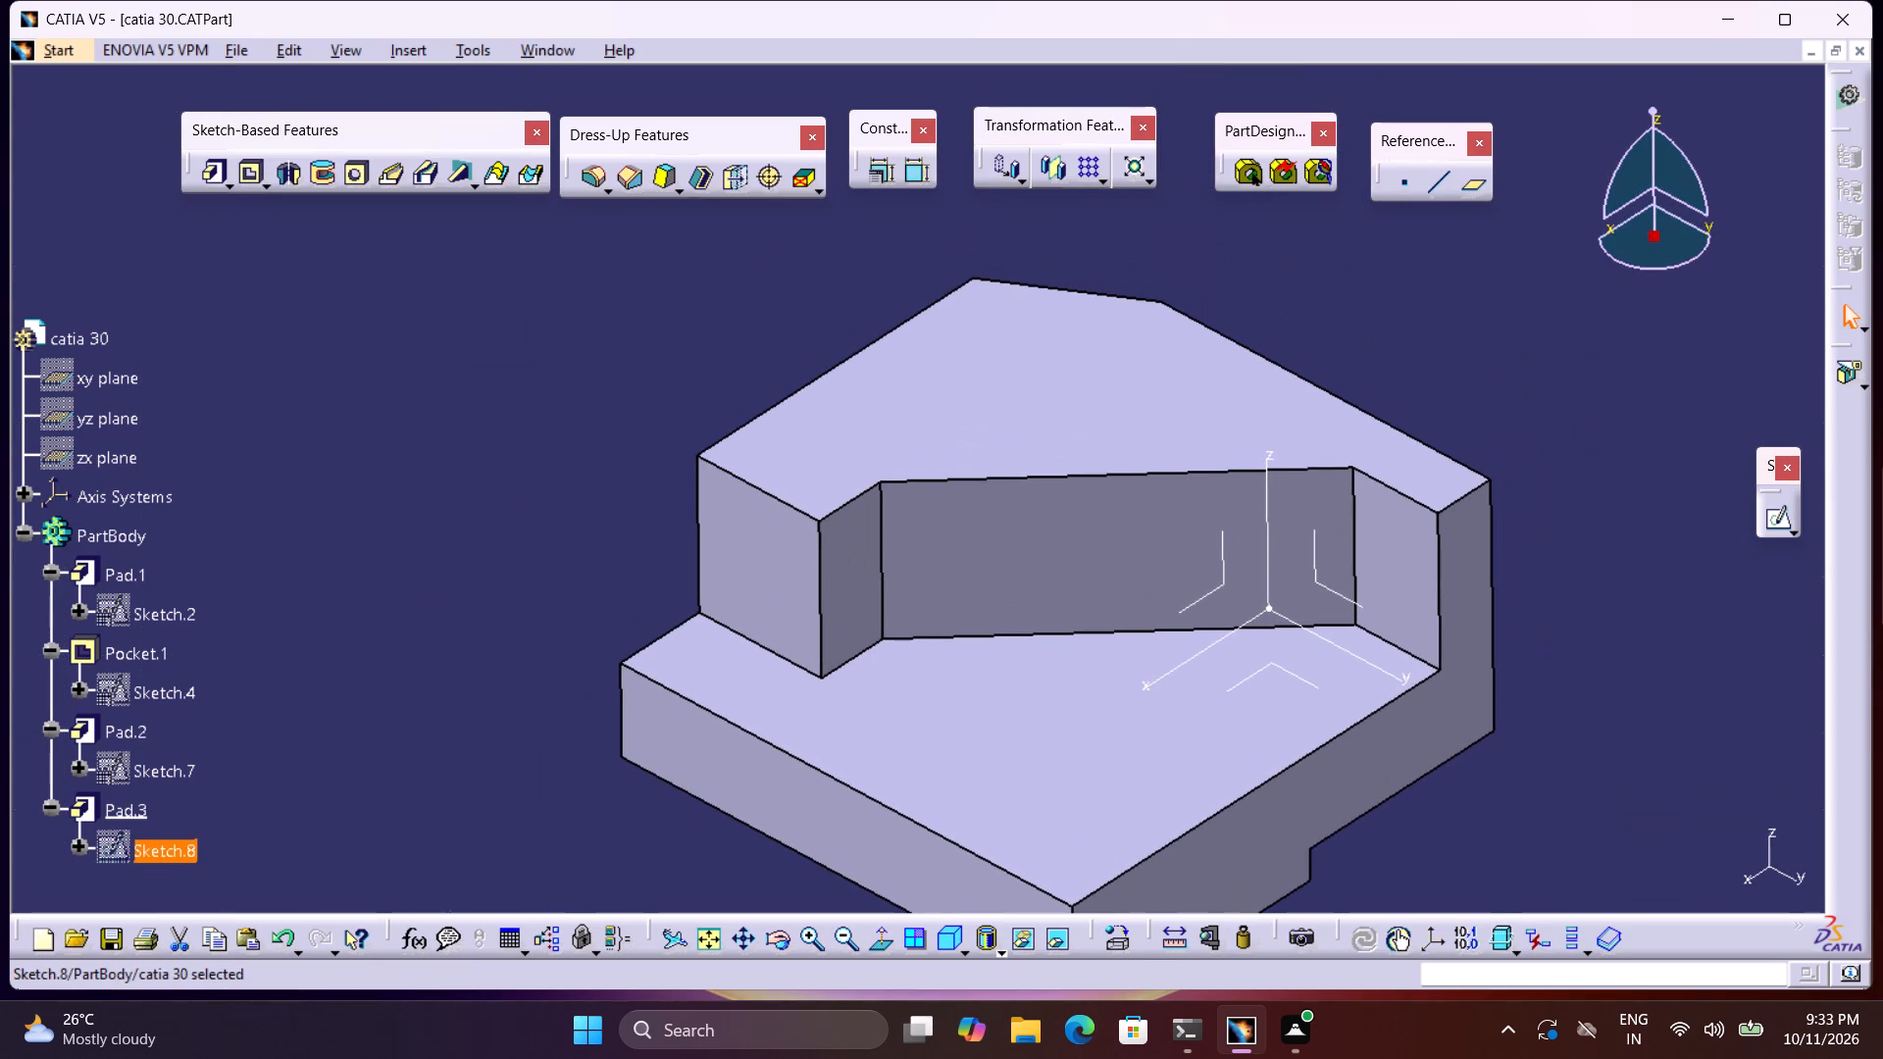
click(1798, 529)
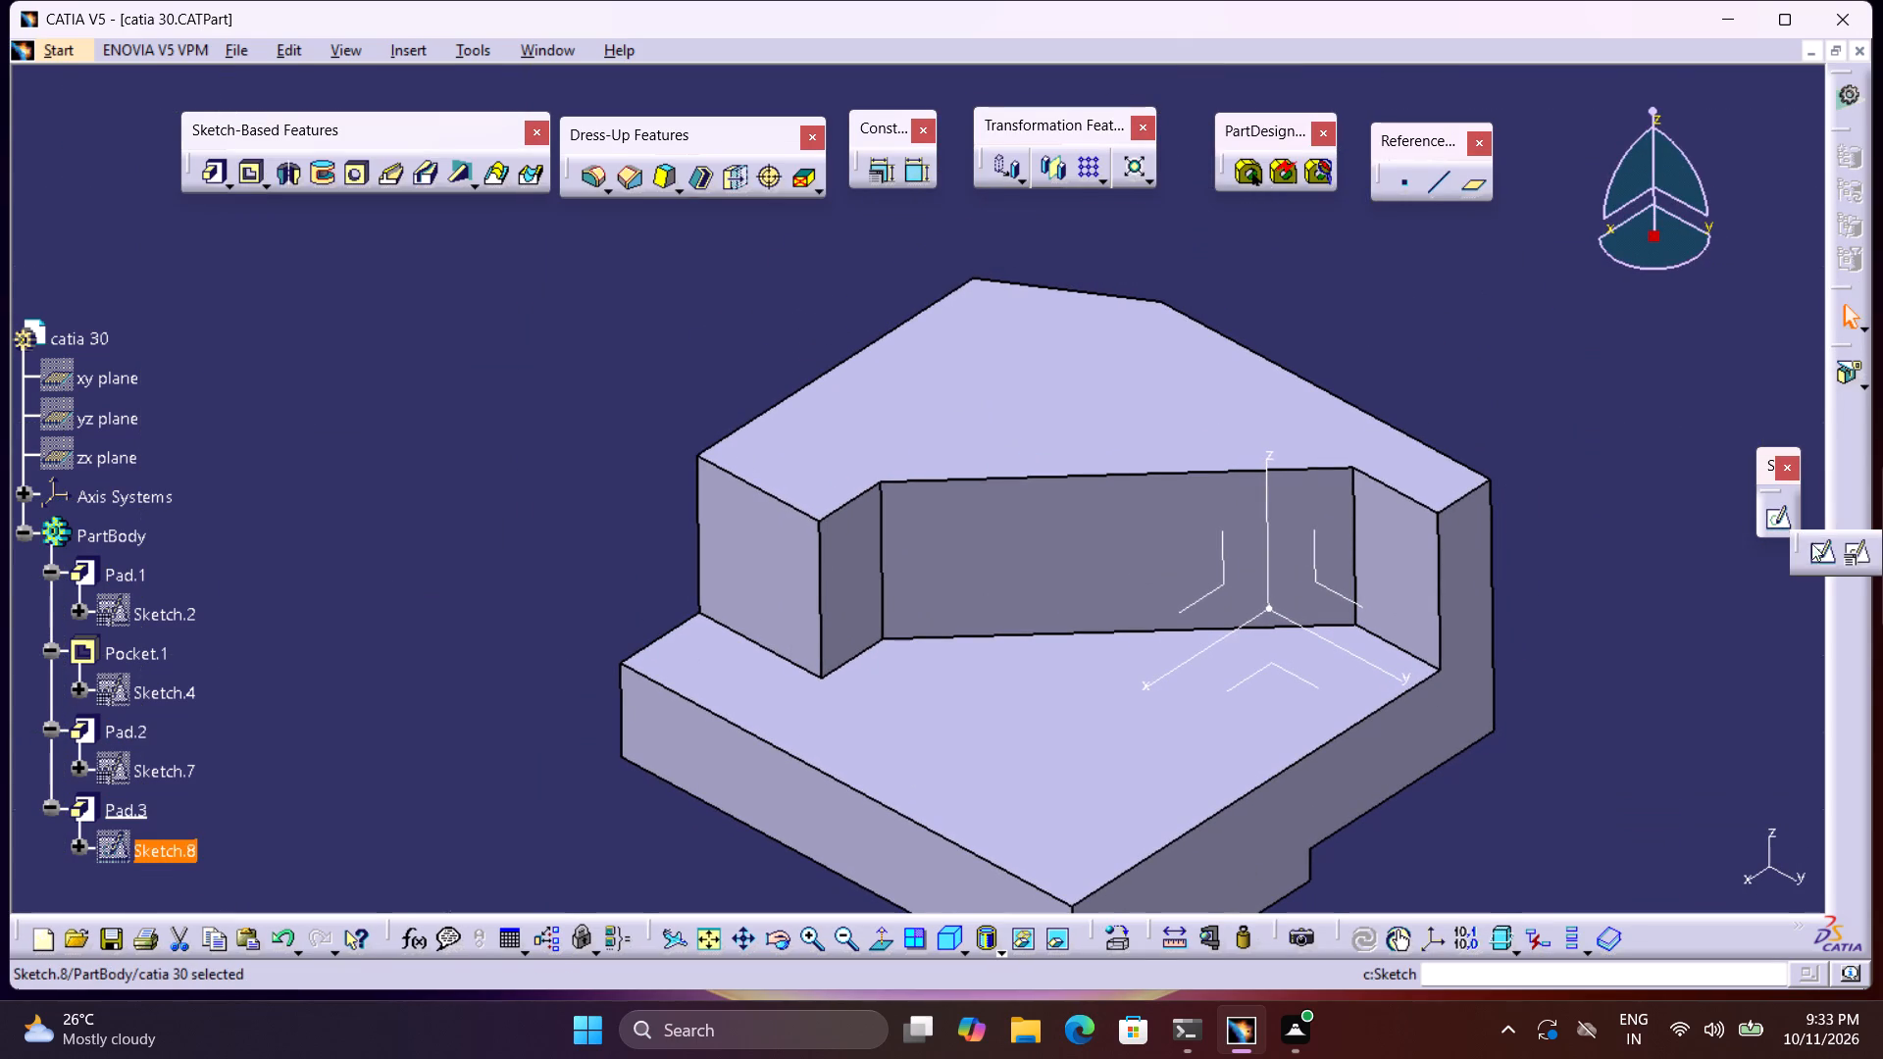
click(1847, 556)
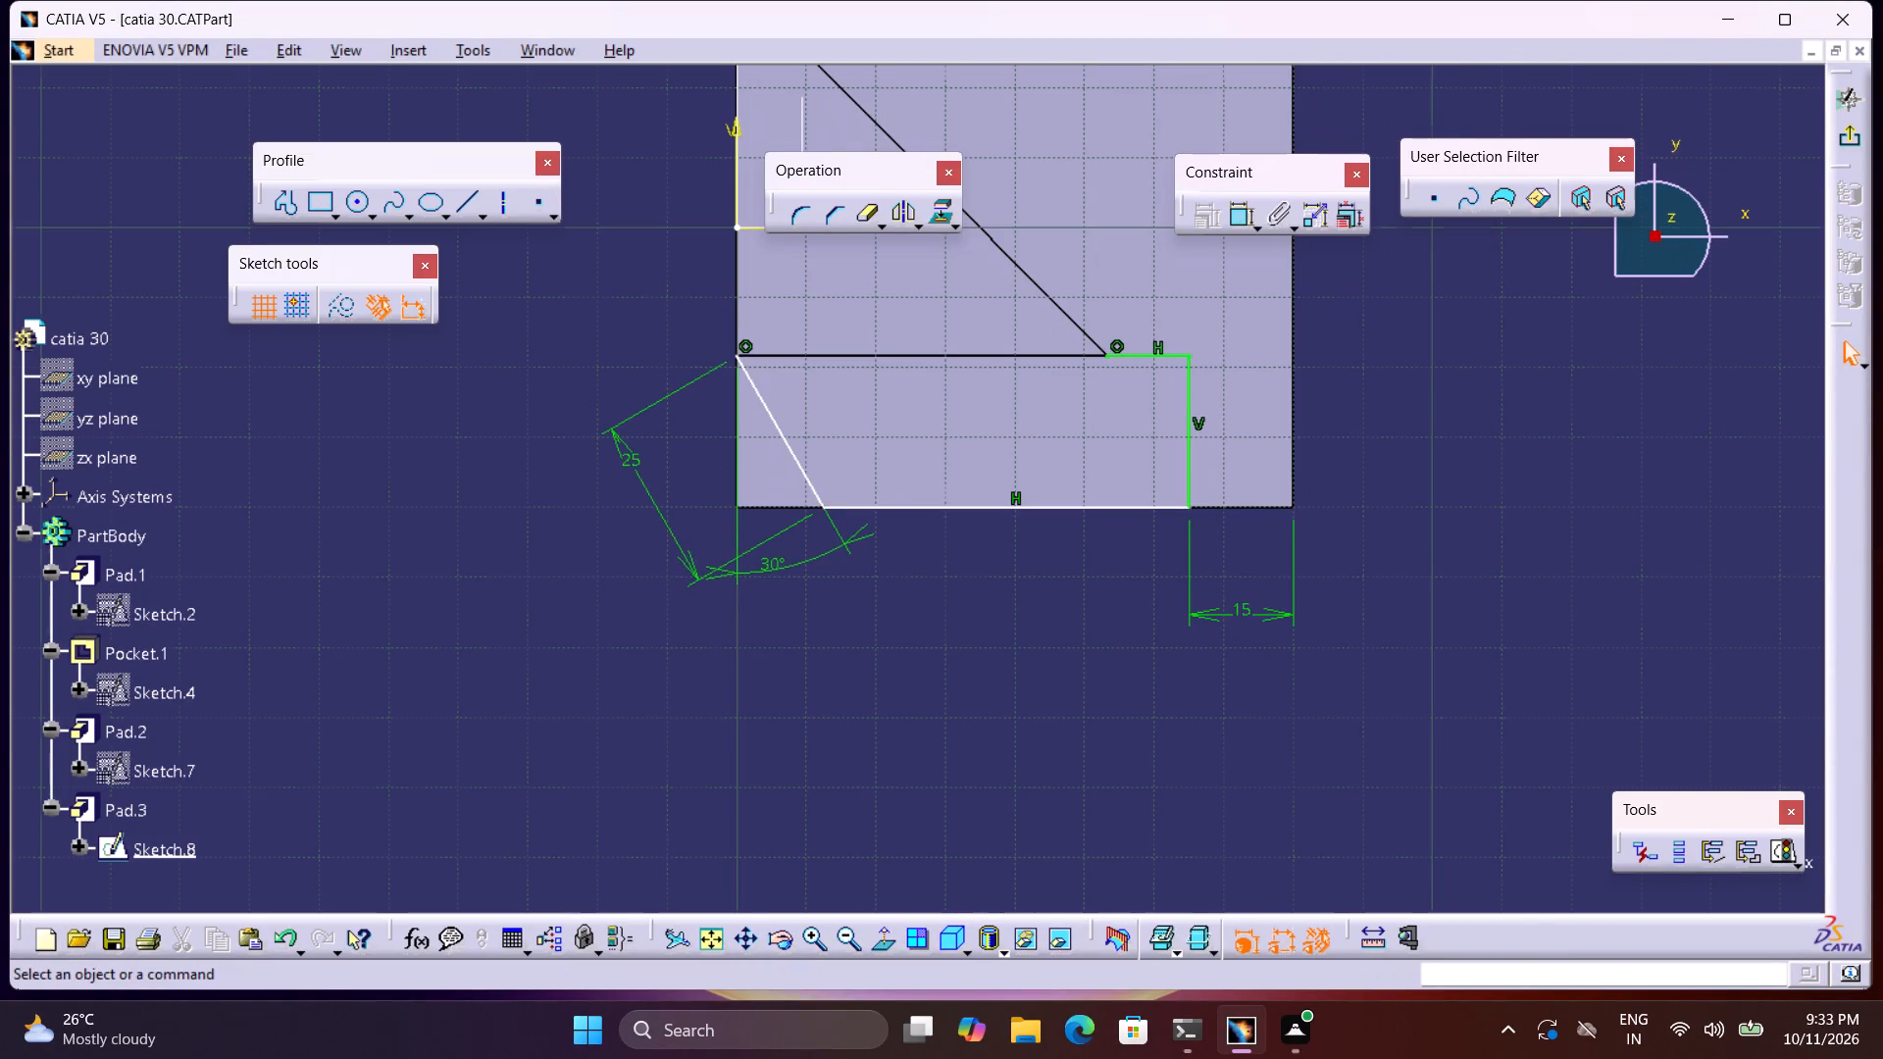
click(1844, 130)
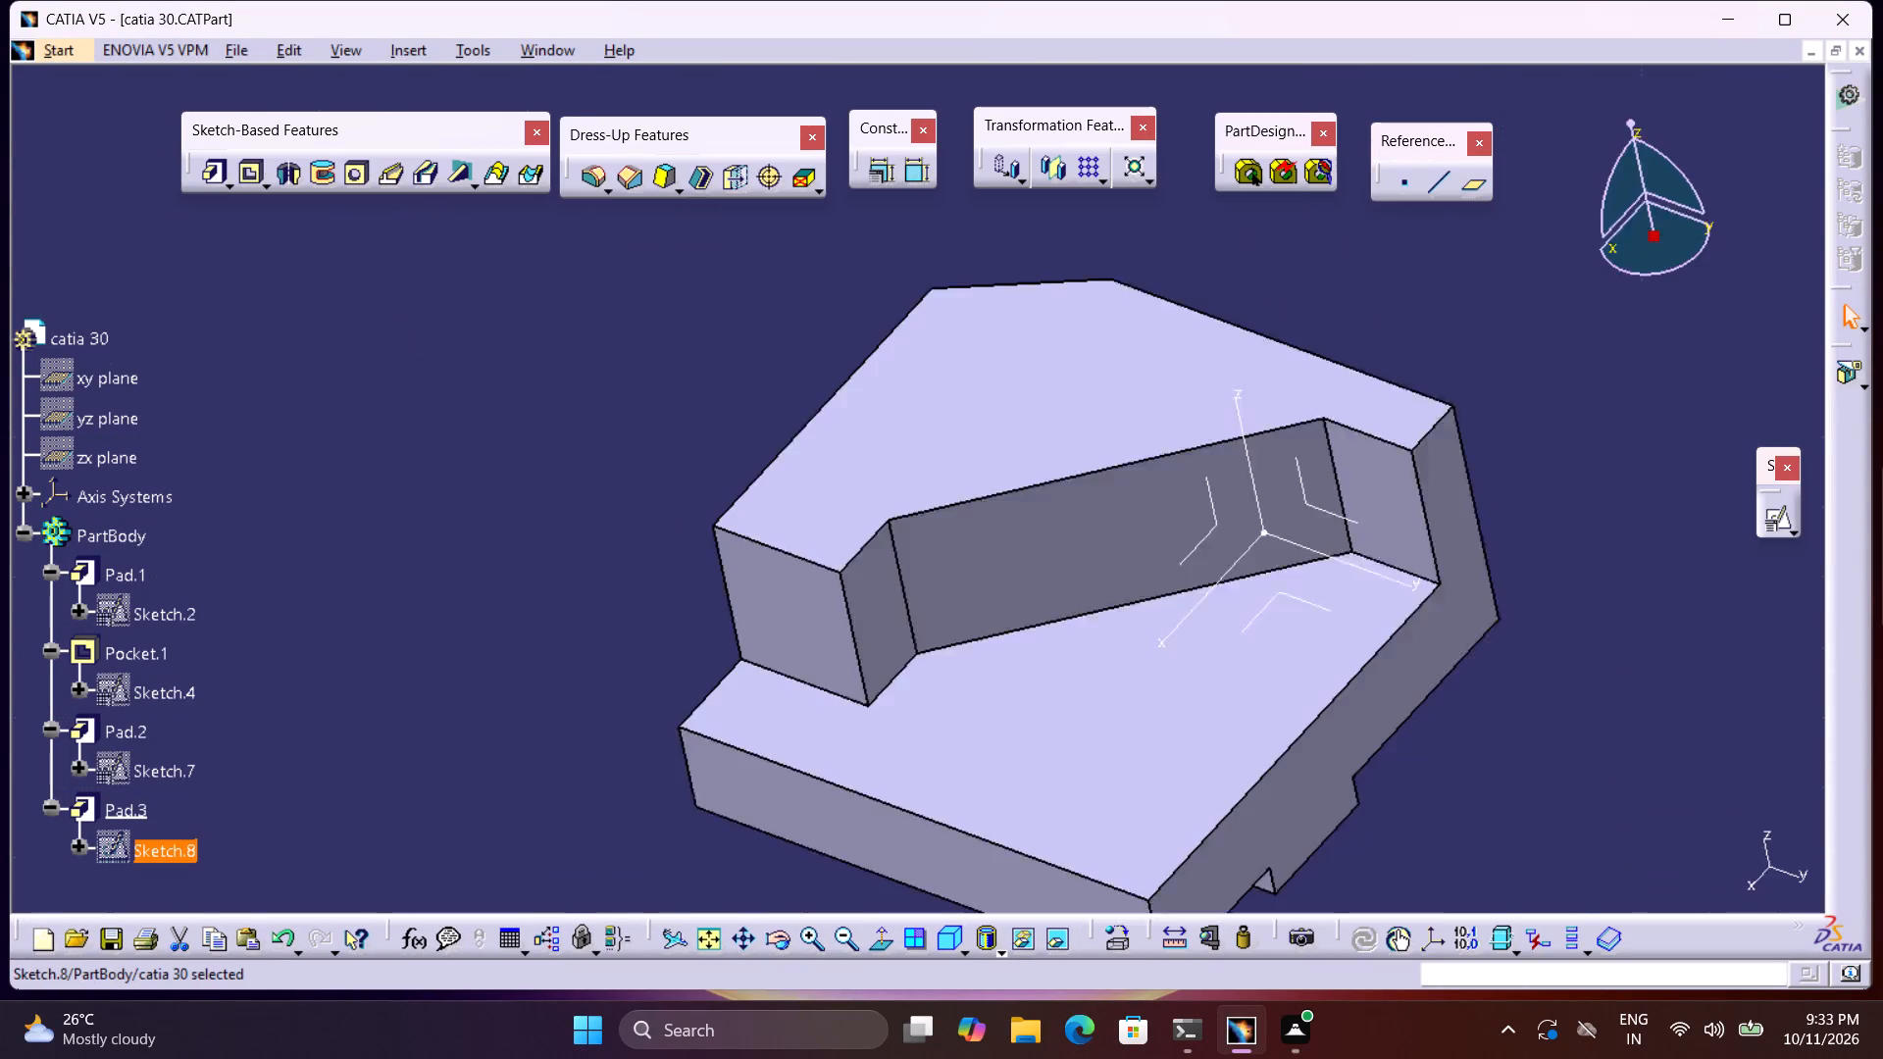
Start a positioned sketch on the base body's large L-shaped face, behind the block padded by 25 mm.
double_click(1556, 441)
click(1768, 529)
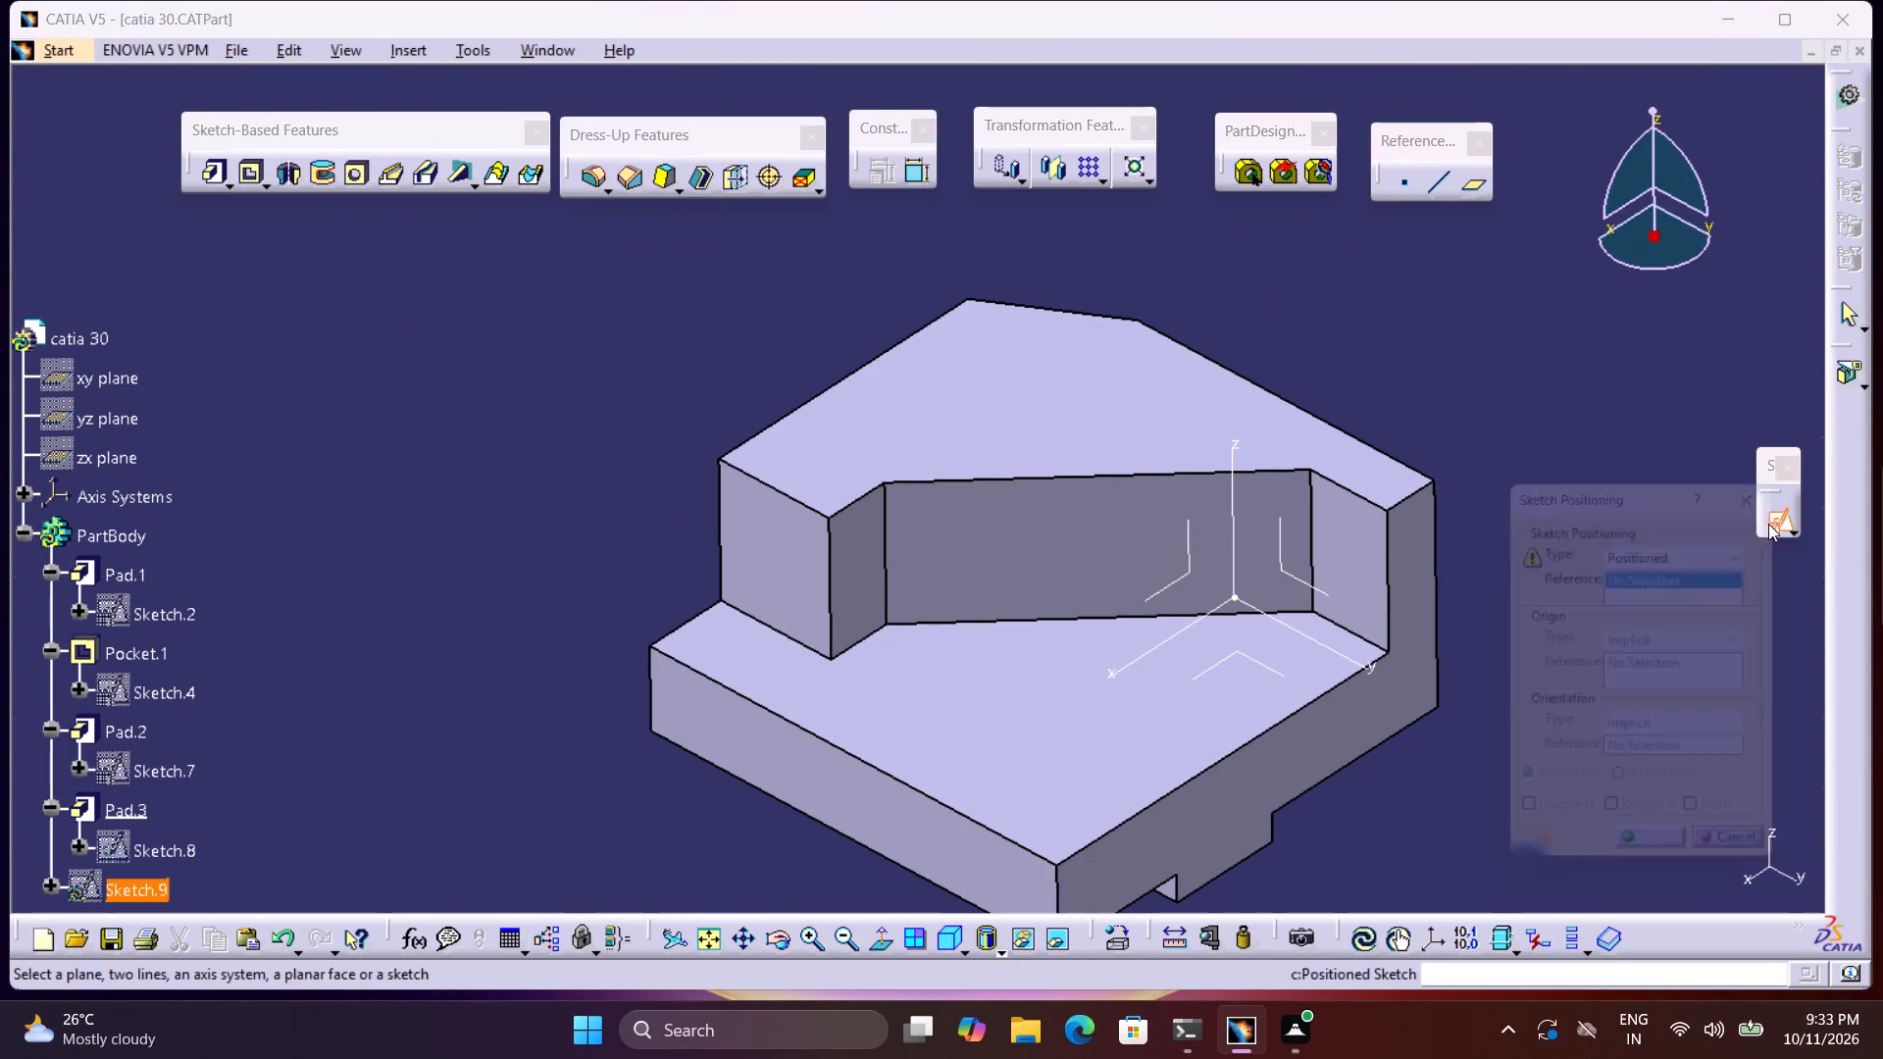
middle_drag(1581, 412, 935, 520)
right_drag(1466, 425, 941, 522)
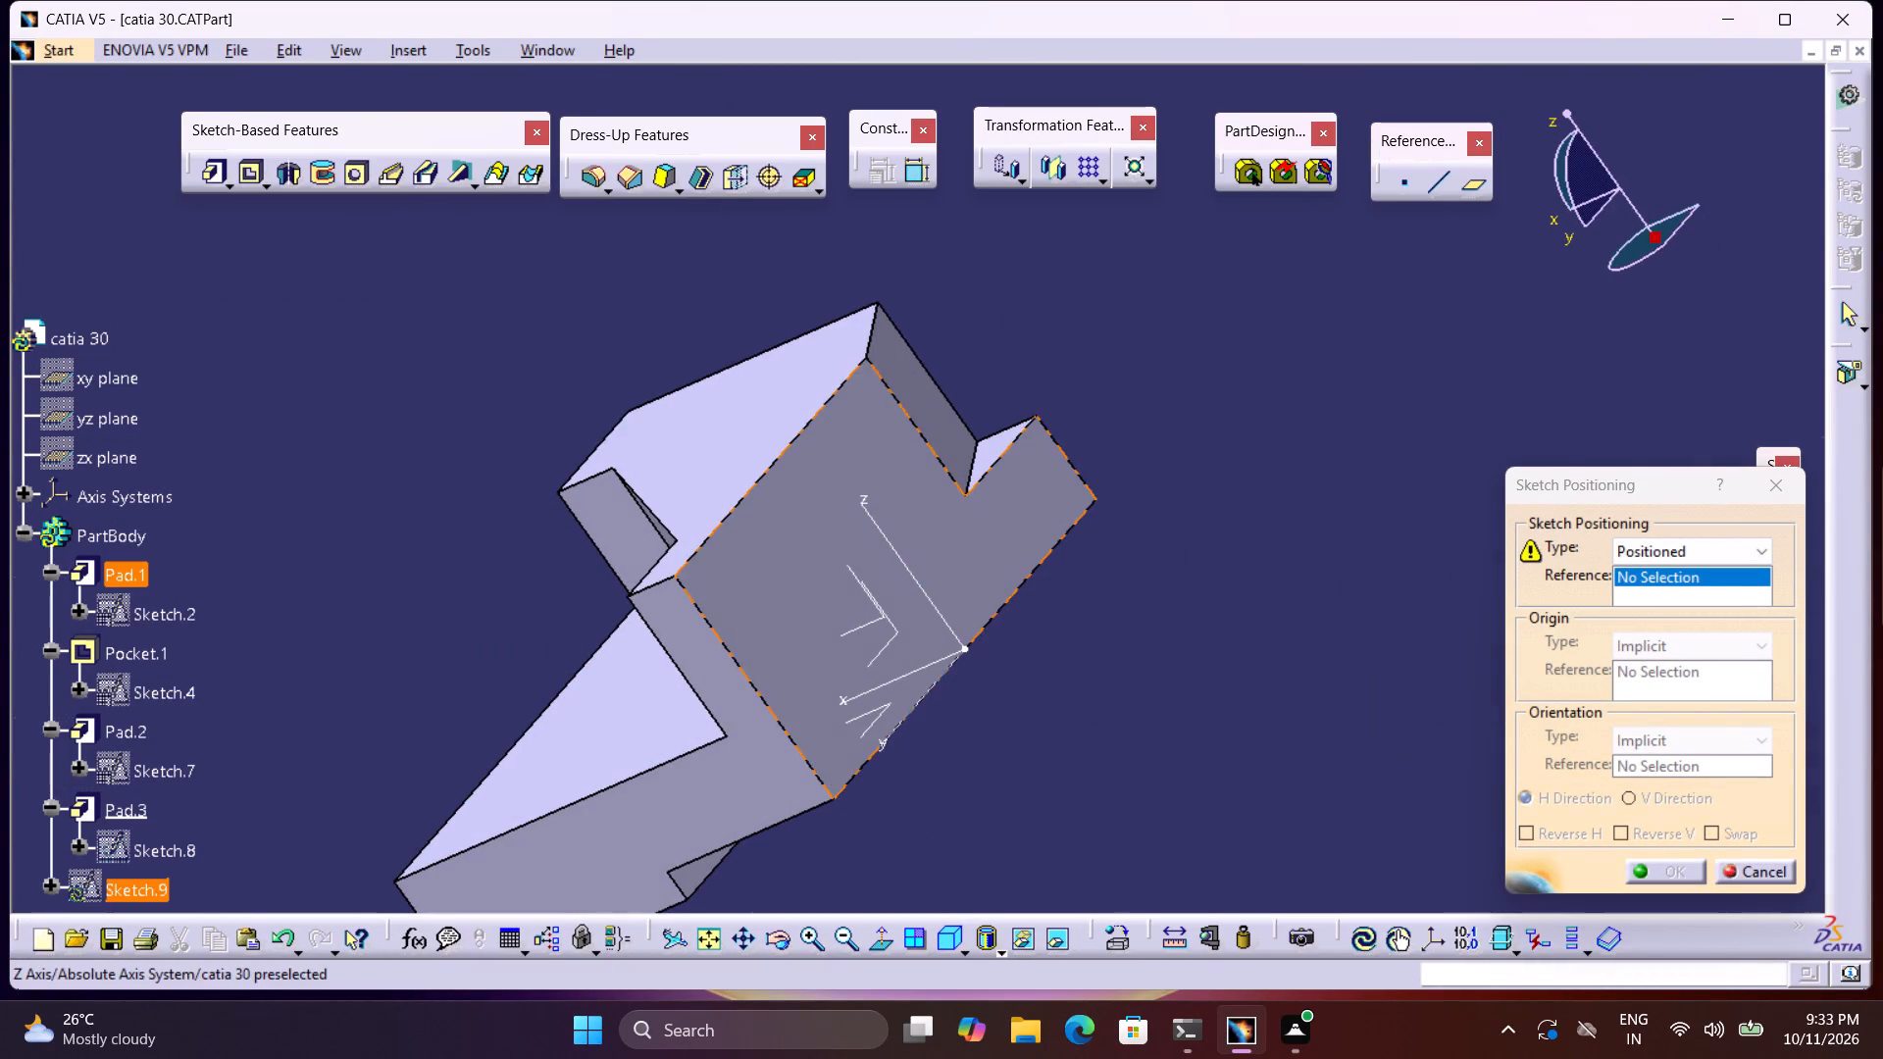
middle_drag(1243, 546, 816, 762)
right_drag(1215, 562, 816, 762)
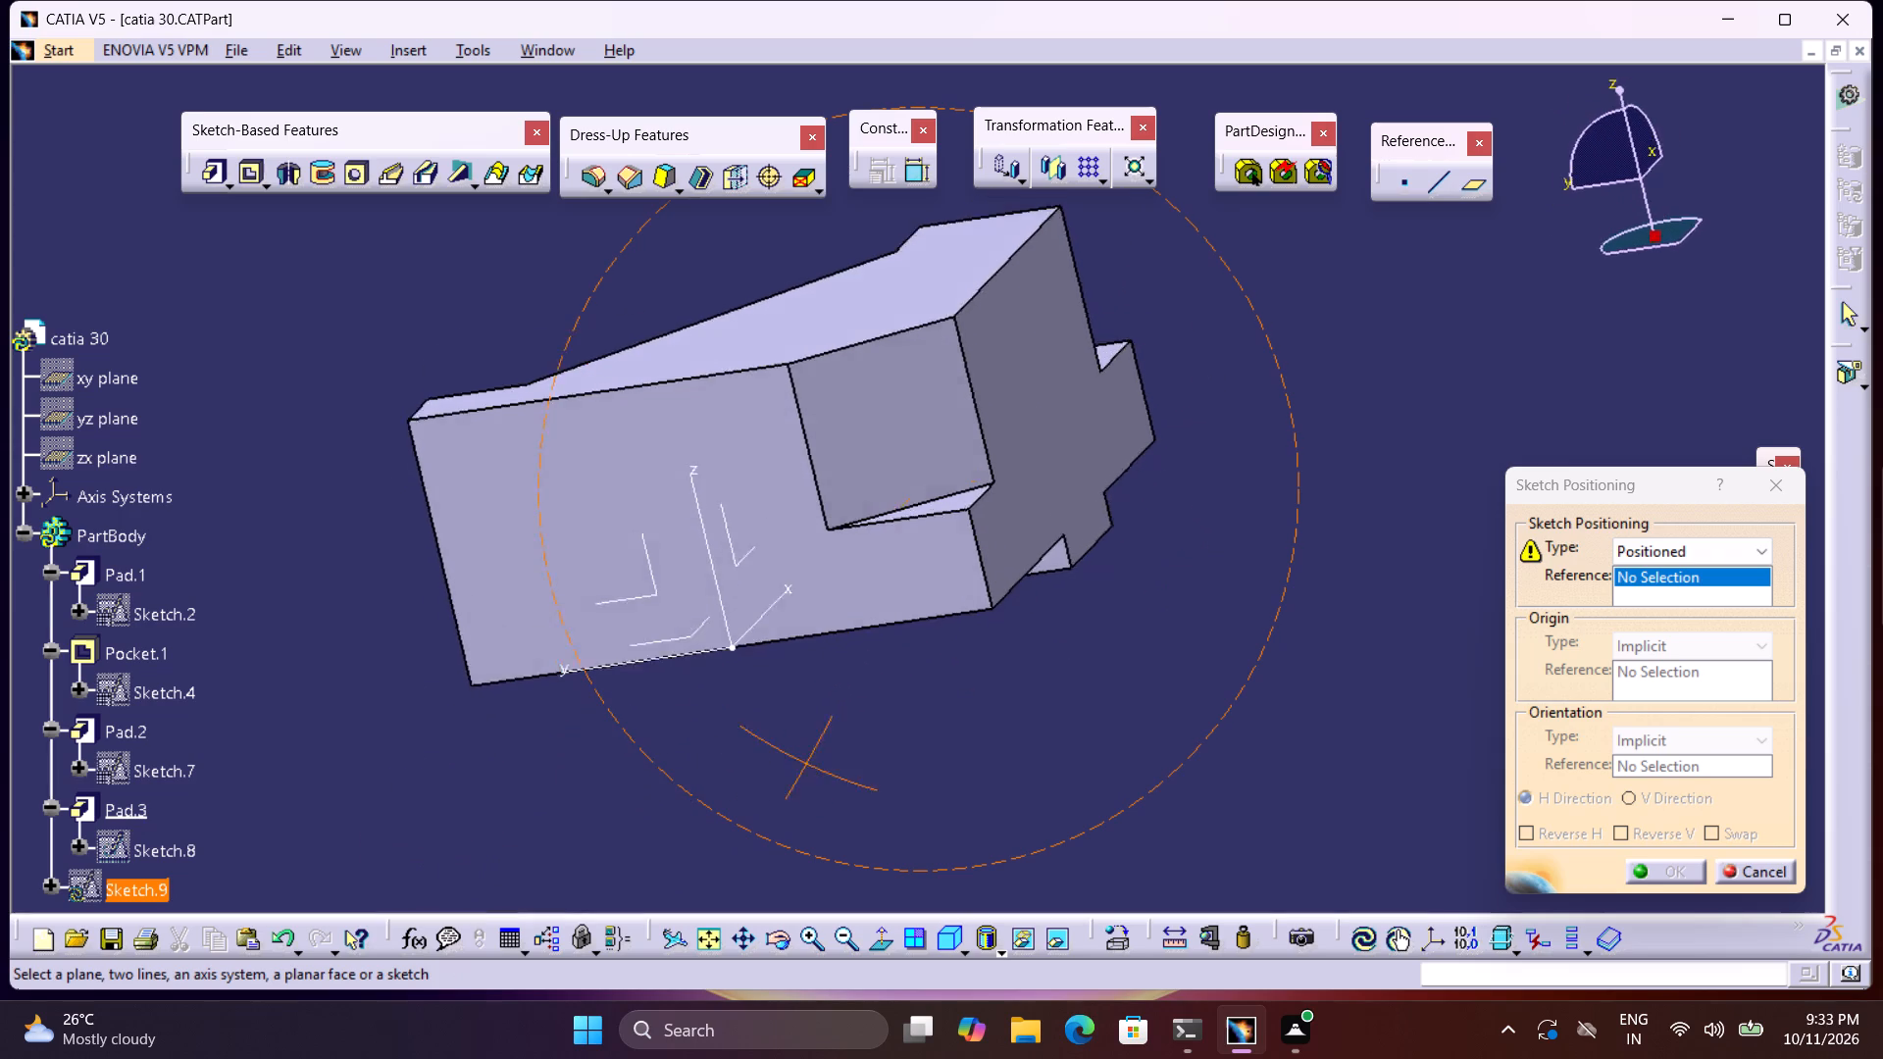
right_drag(816, 762, 858, 752)
middle_drag(816, 762, 907, 755)
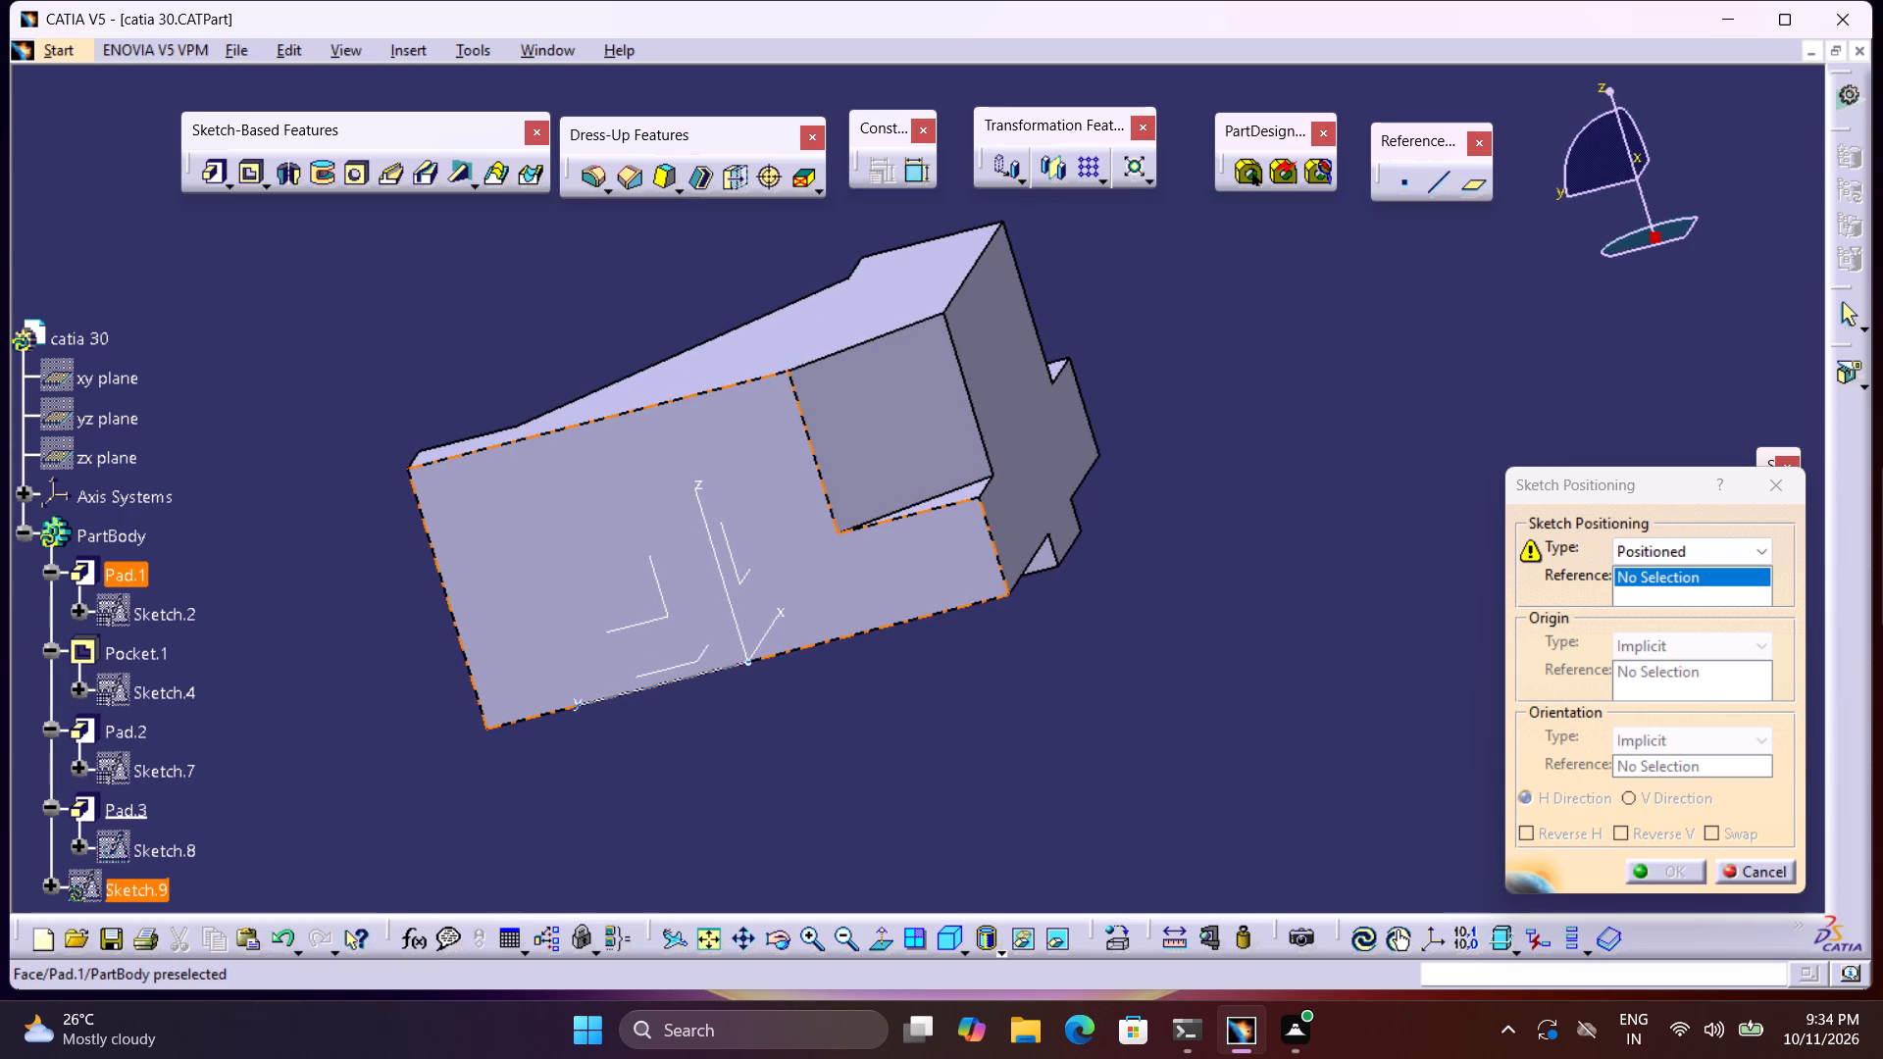
click(929, 578)
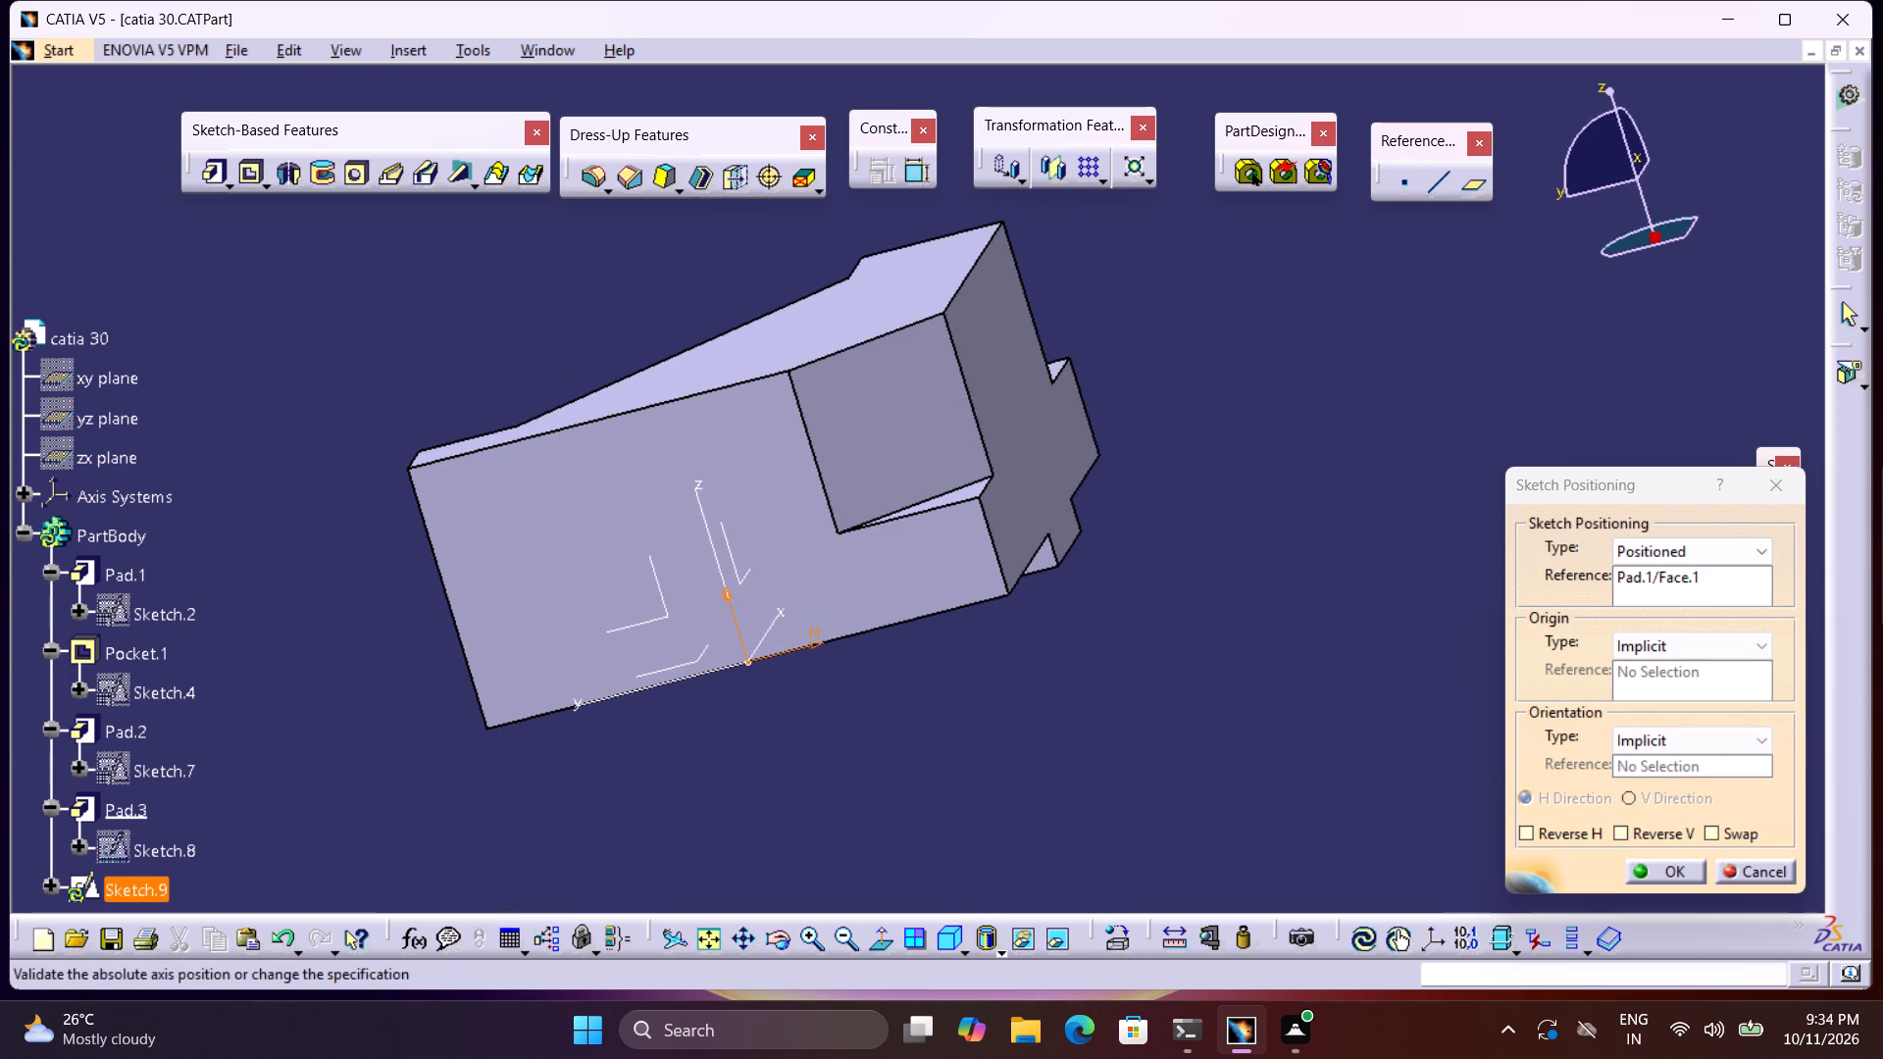
click(1648, 876)
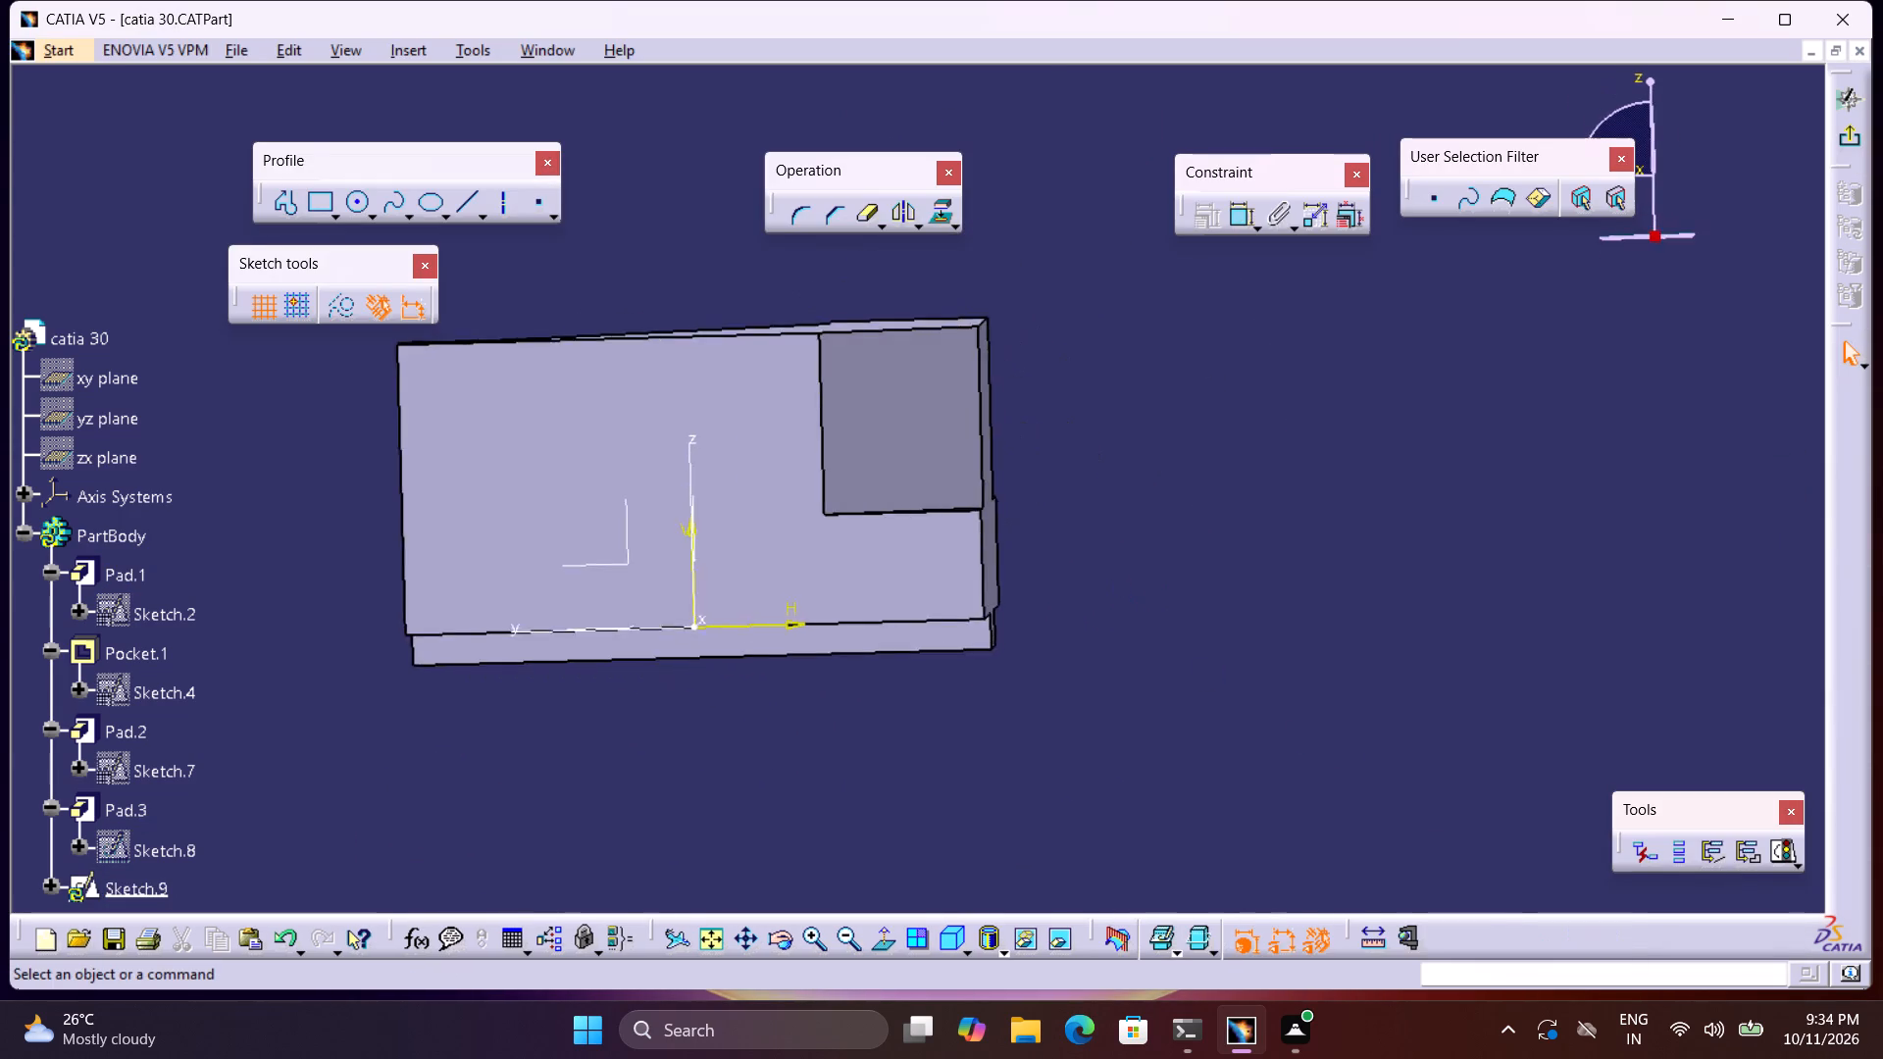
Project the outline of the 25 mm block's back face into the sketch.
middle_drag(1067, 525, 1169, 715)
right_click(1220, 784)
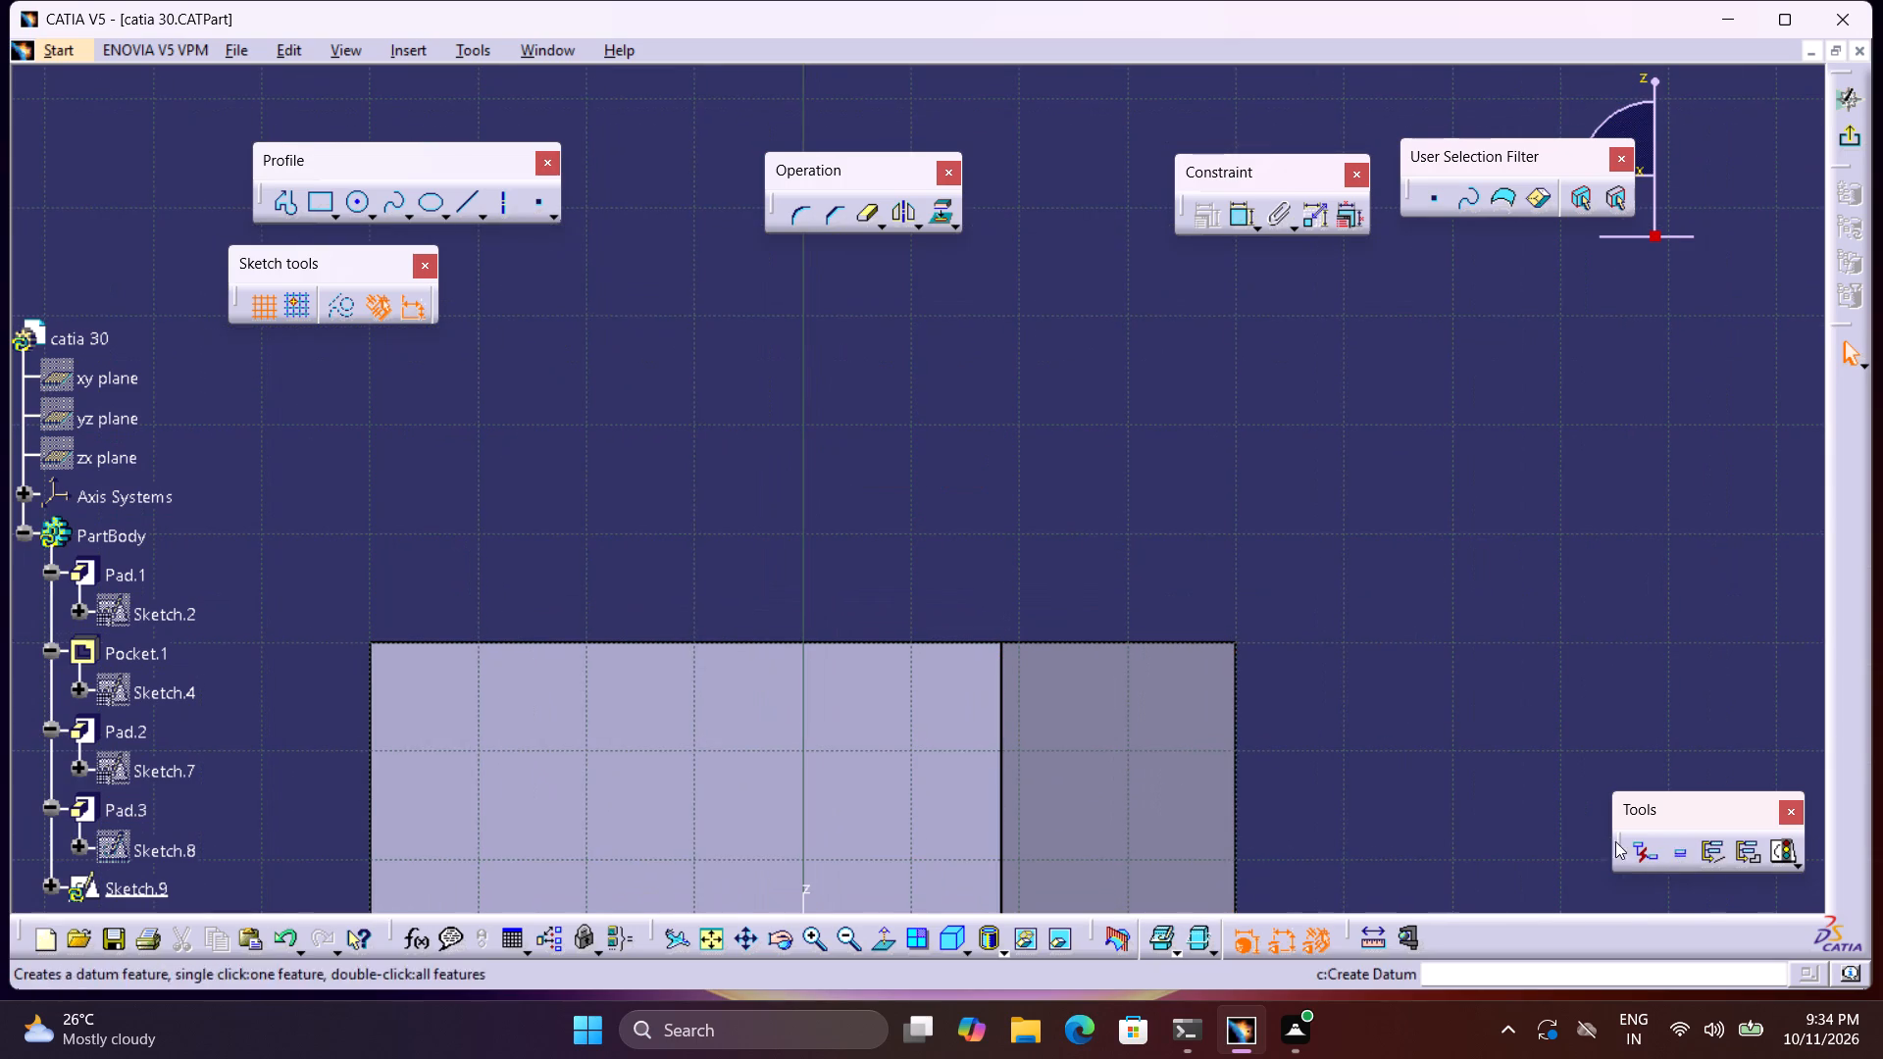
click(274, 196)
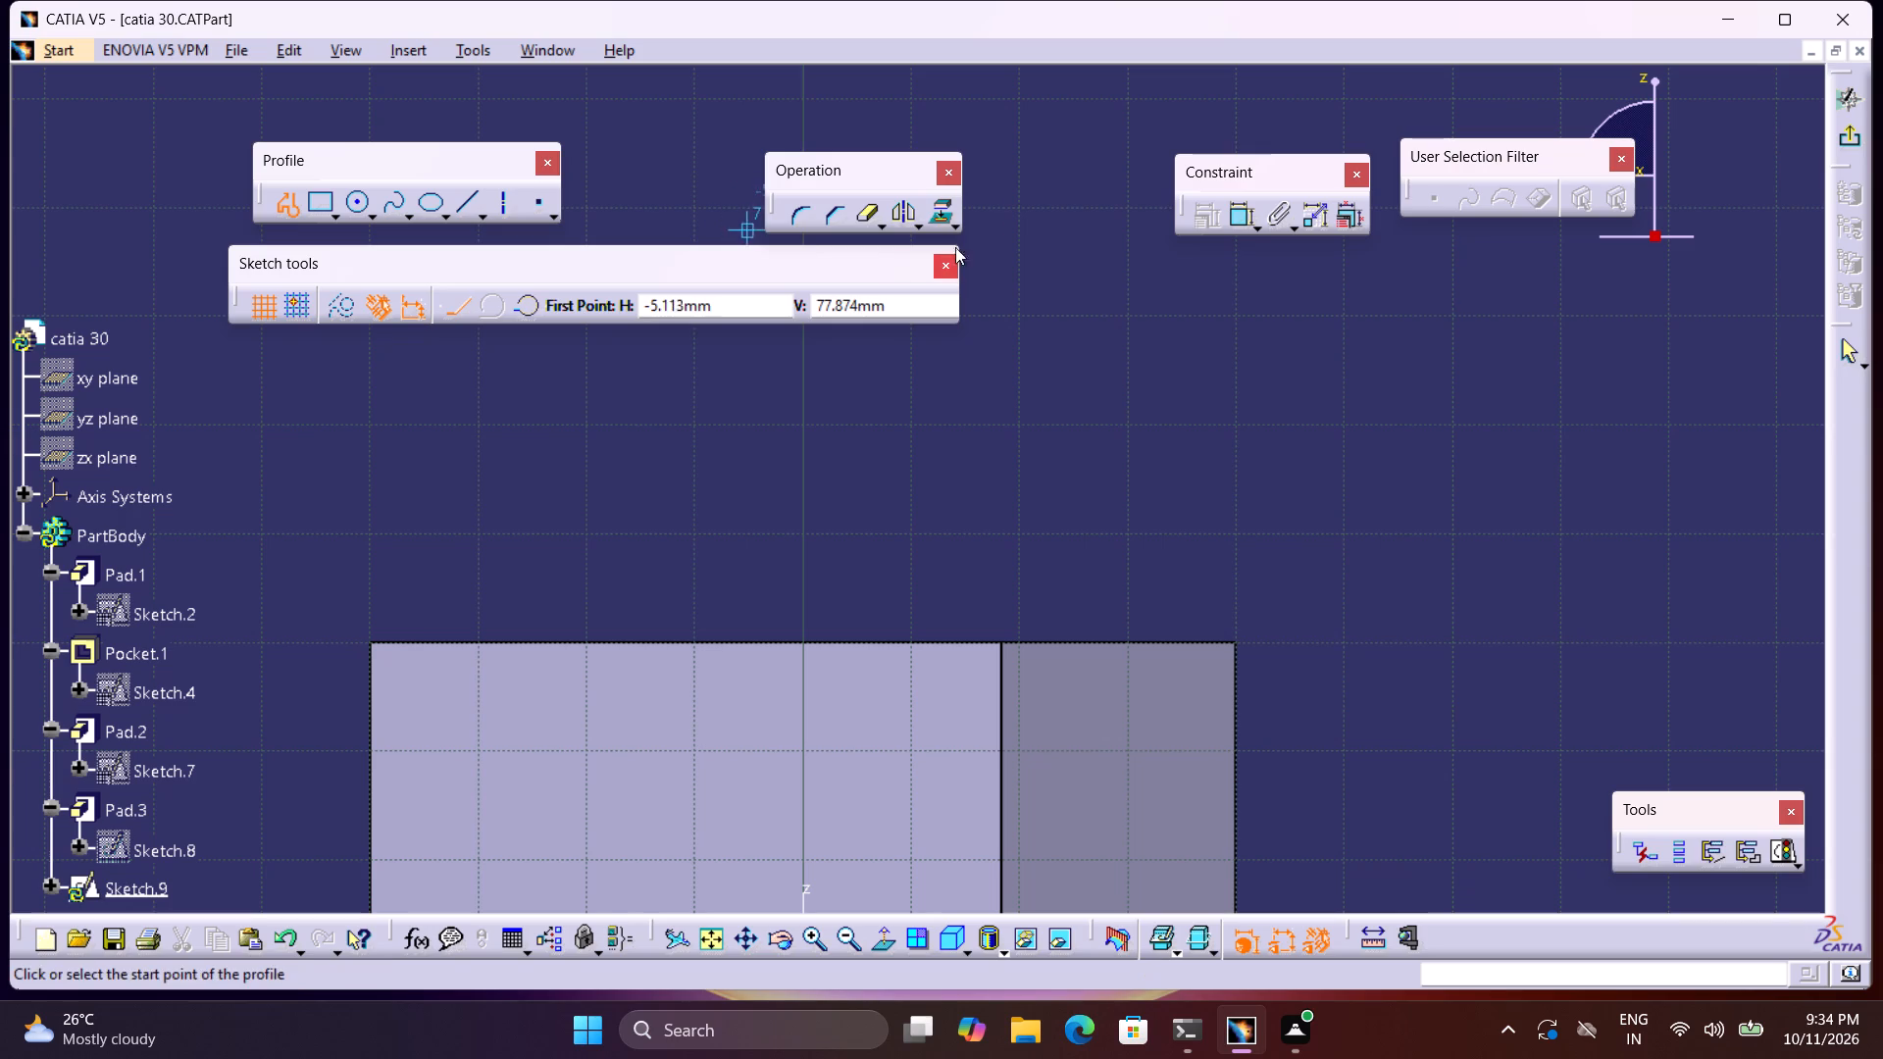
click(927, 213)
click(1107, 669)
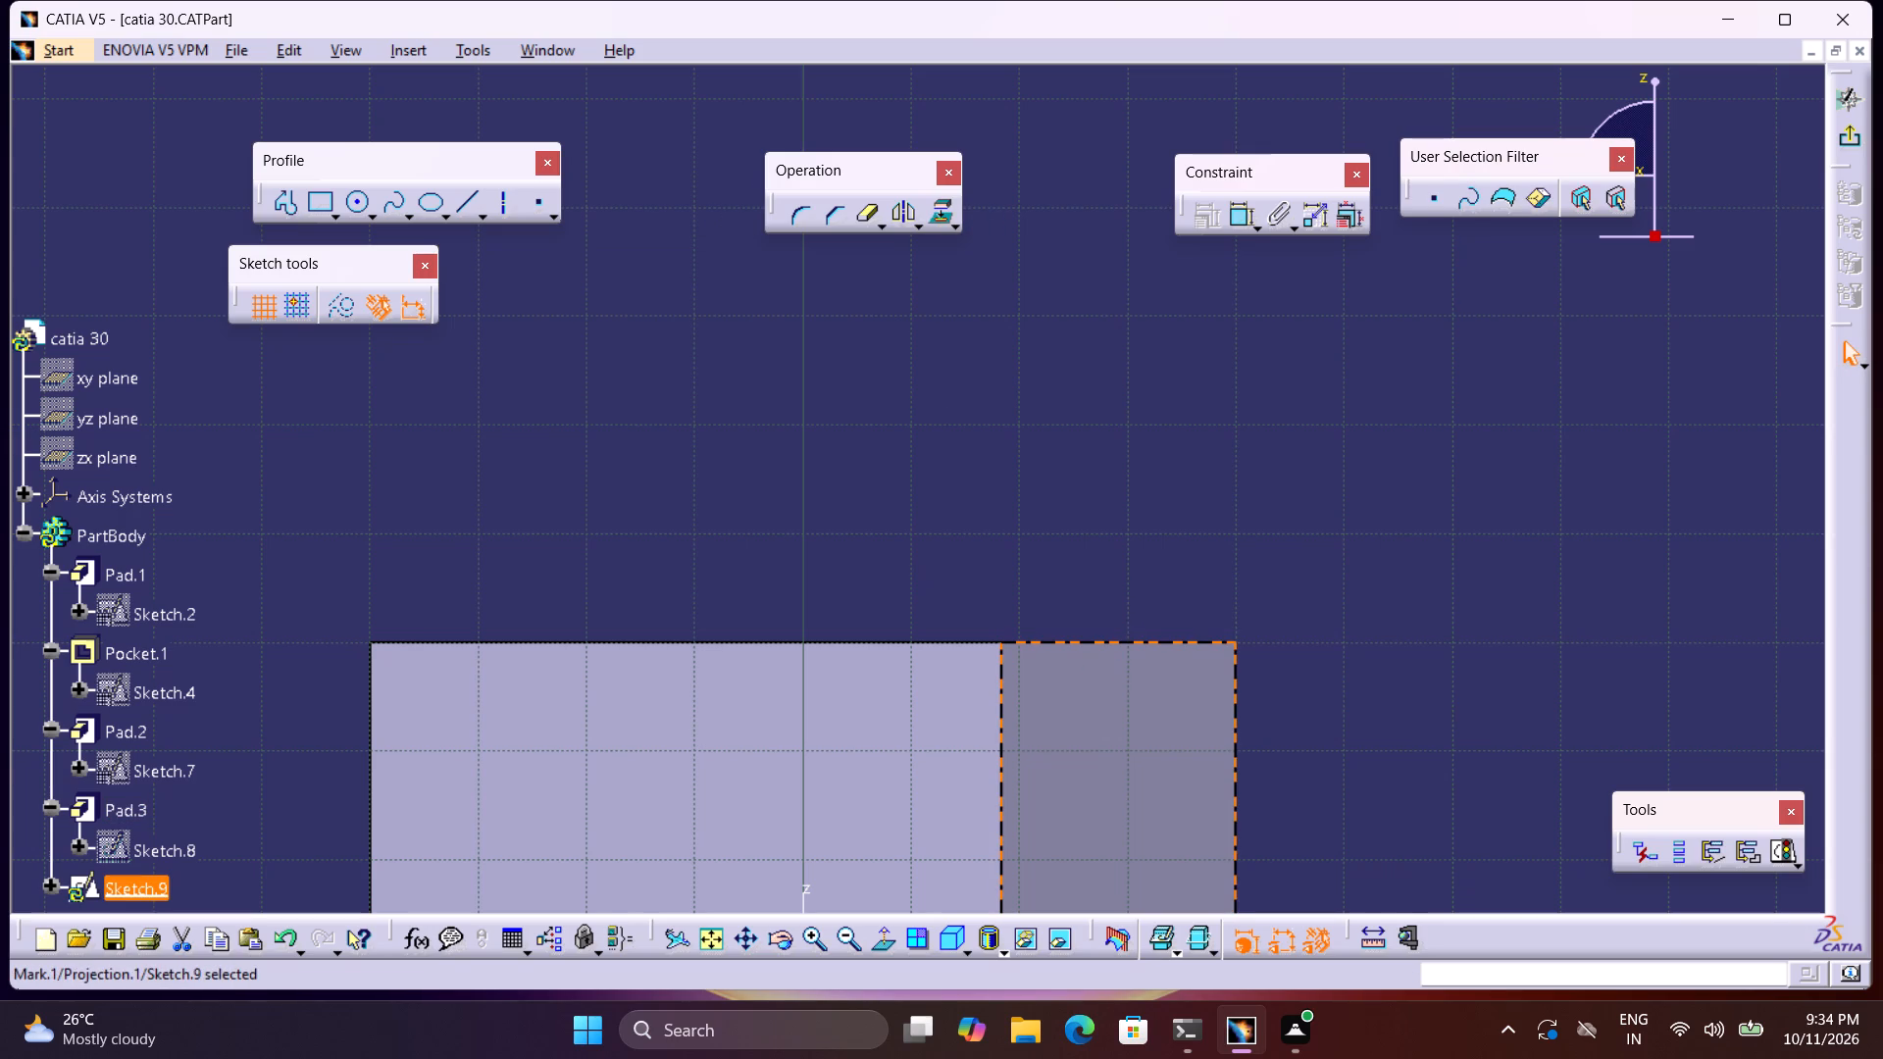
Draw a closed right triangle about 16 mm wide and 6.5 mm high inside the block's upper outer corner.
click(289, 207)
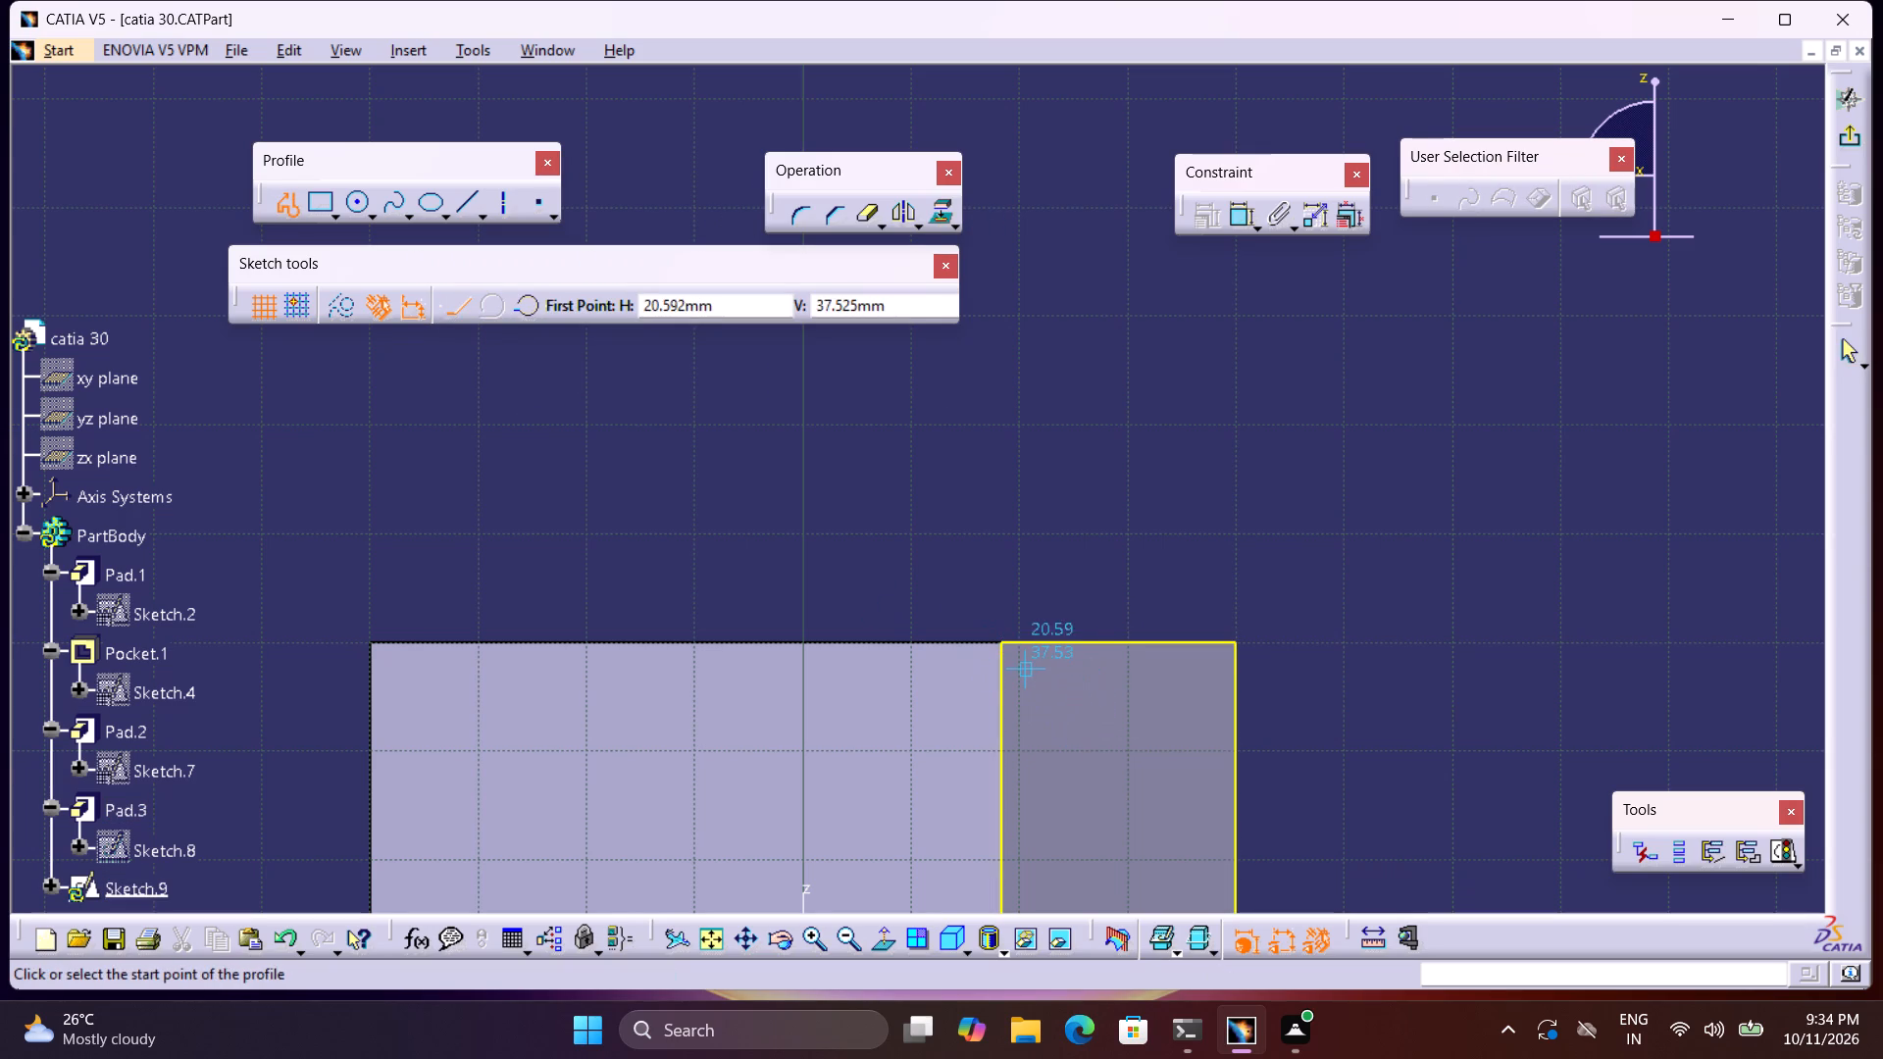
click(1027, 667)
click(1206, 672)
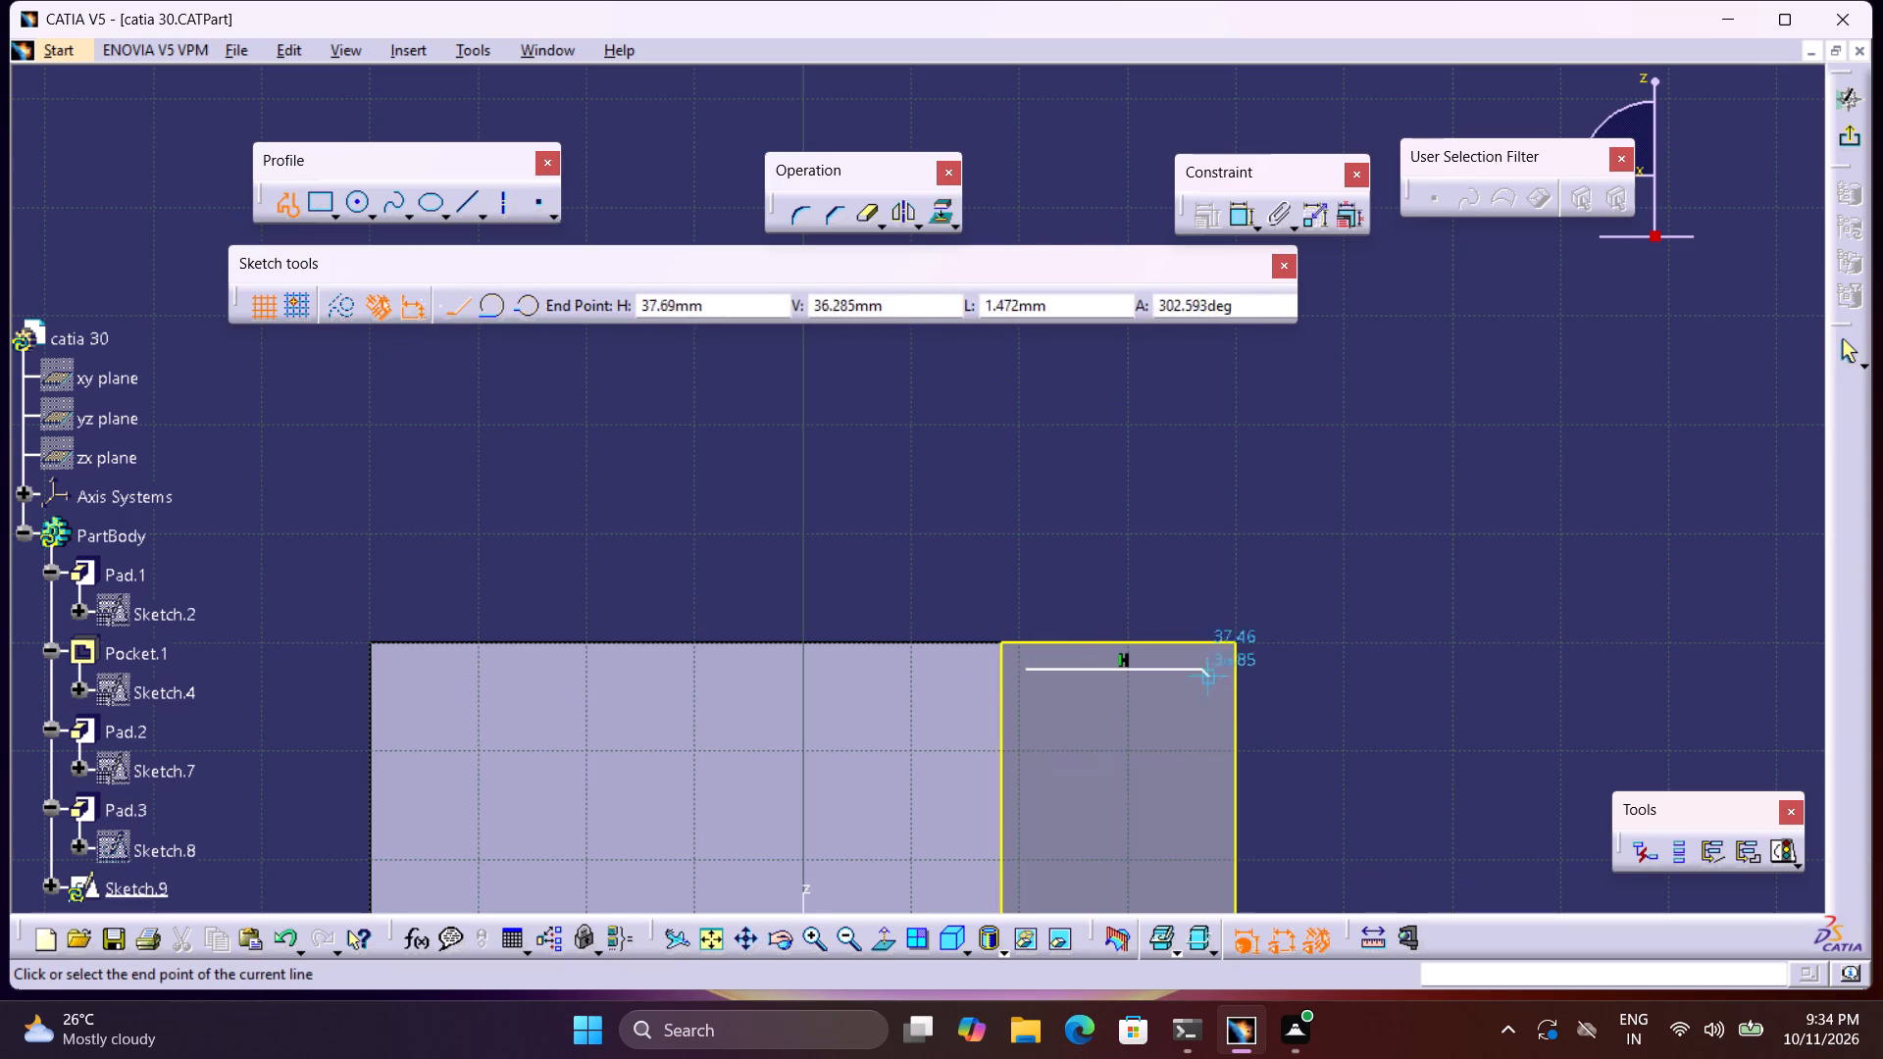
click(1202, 739)
click(1026, 668)
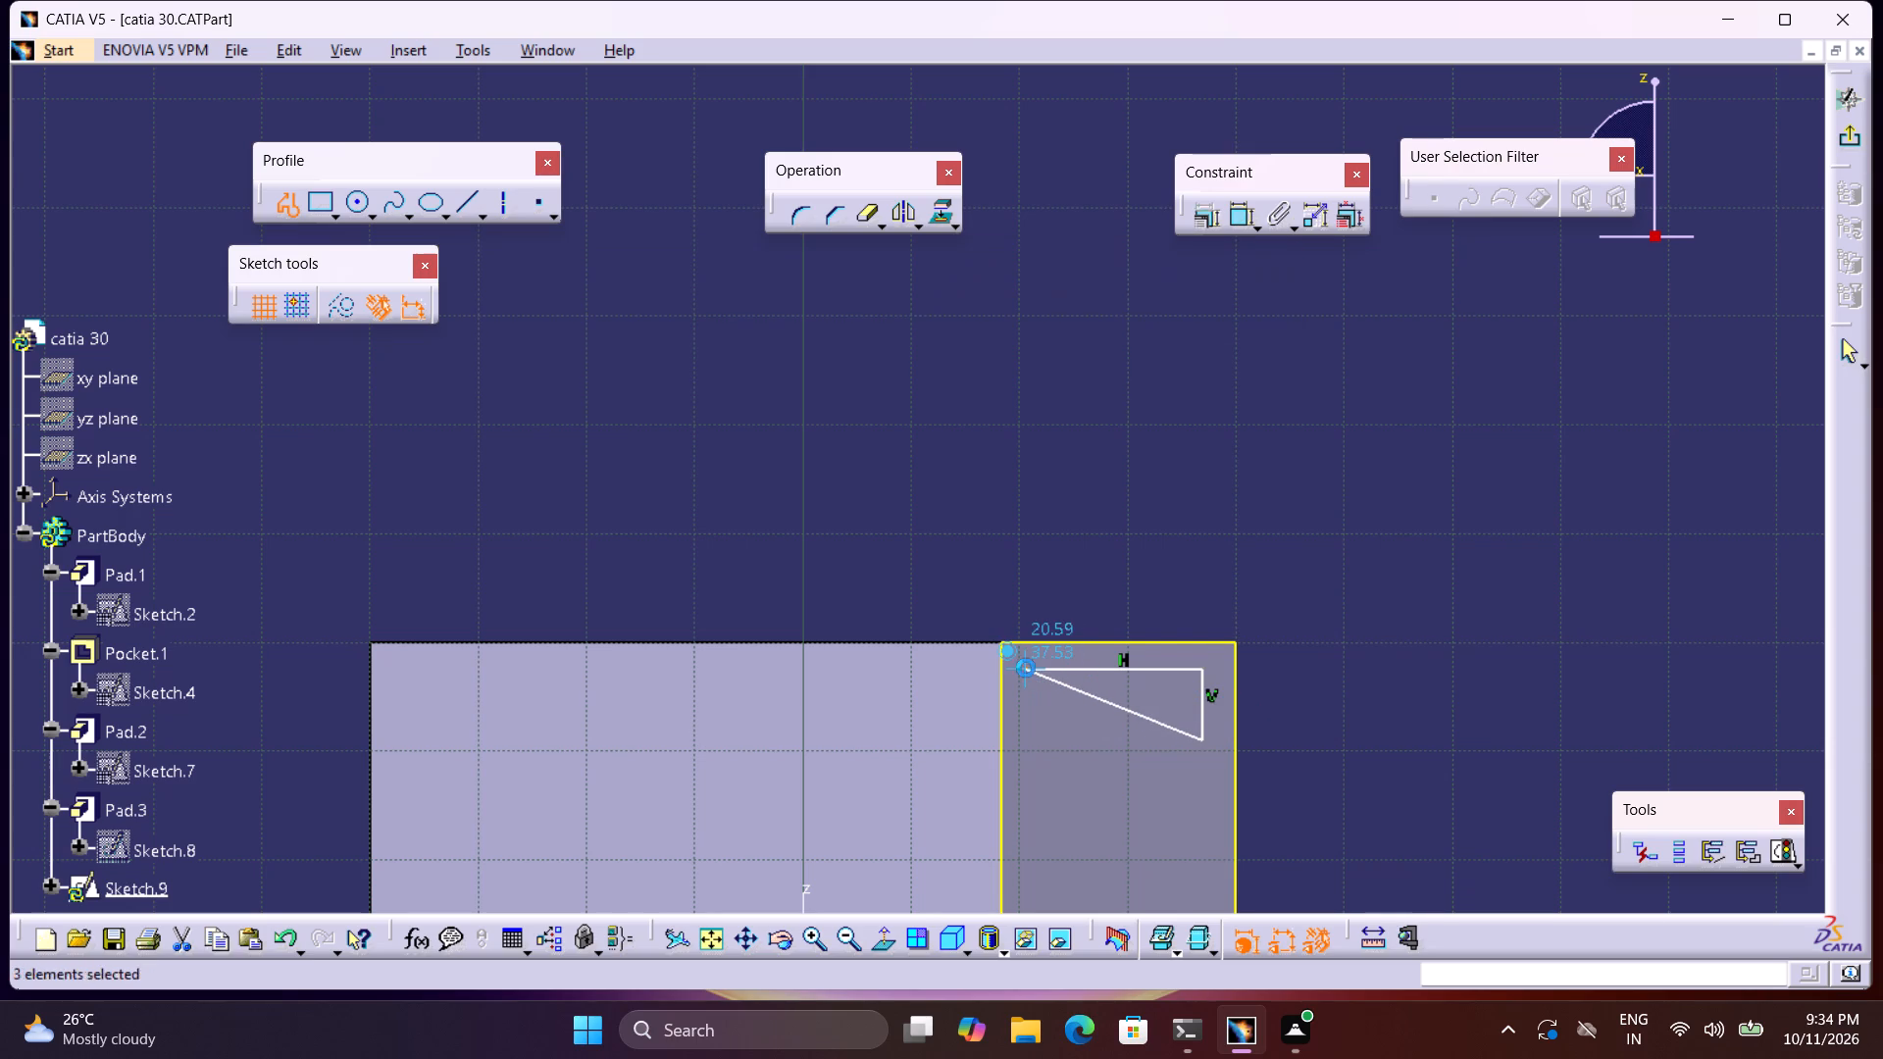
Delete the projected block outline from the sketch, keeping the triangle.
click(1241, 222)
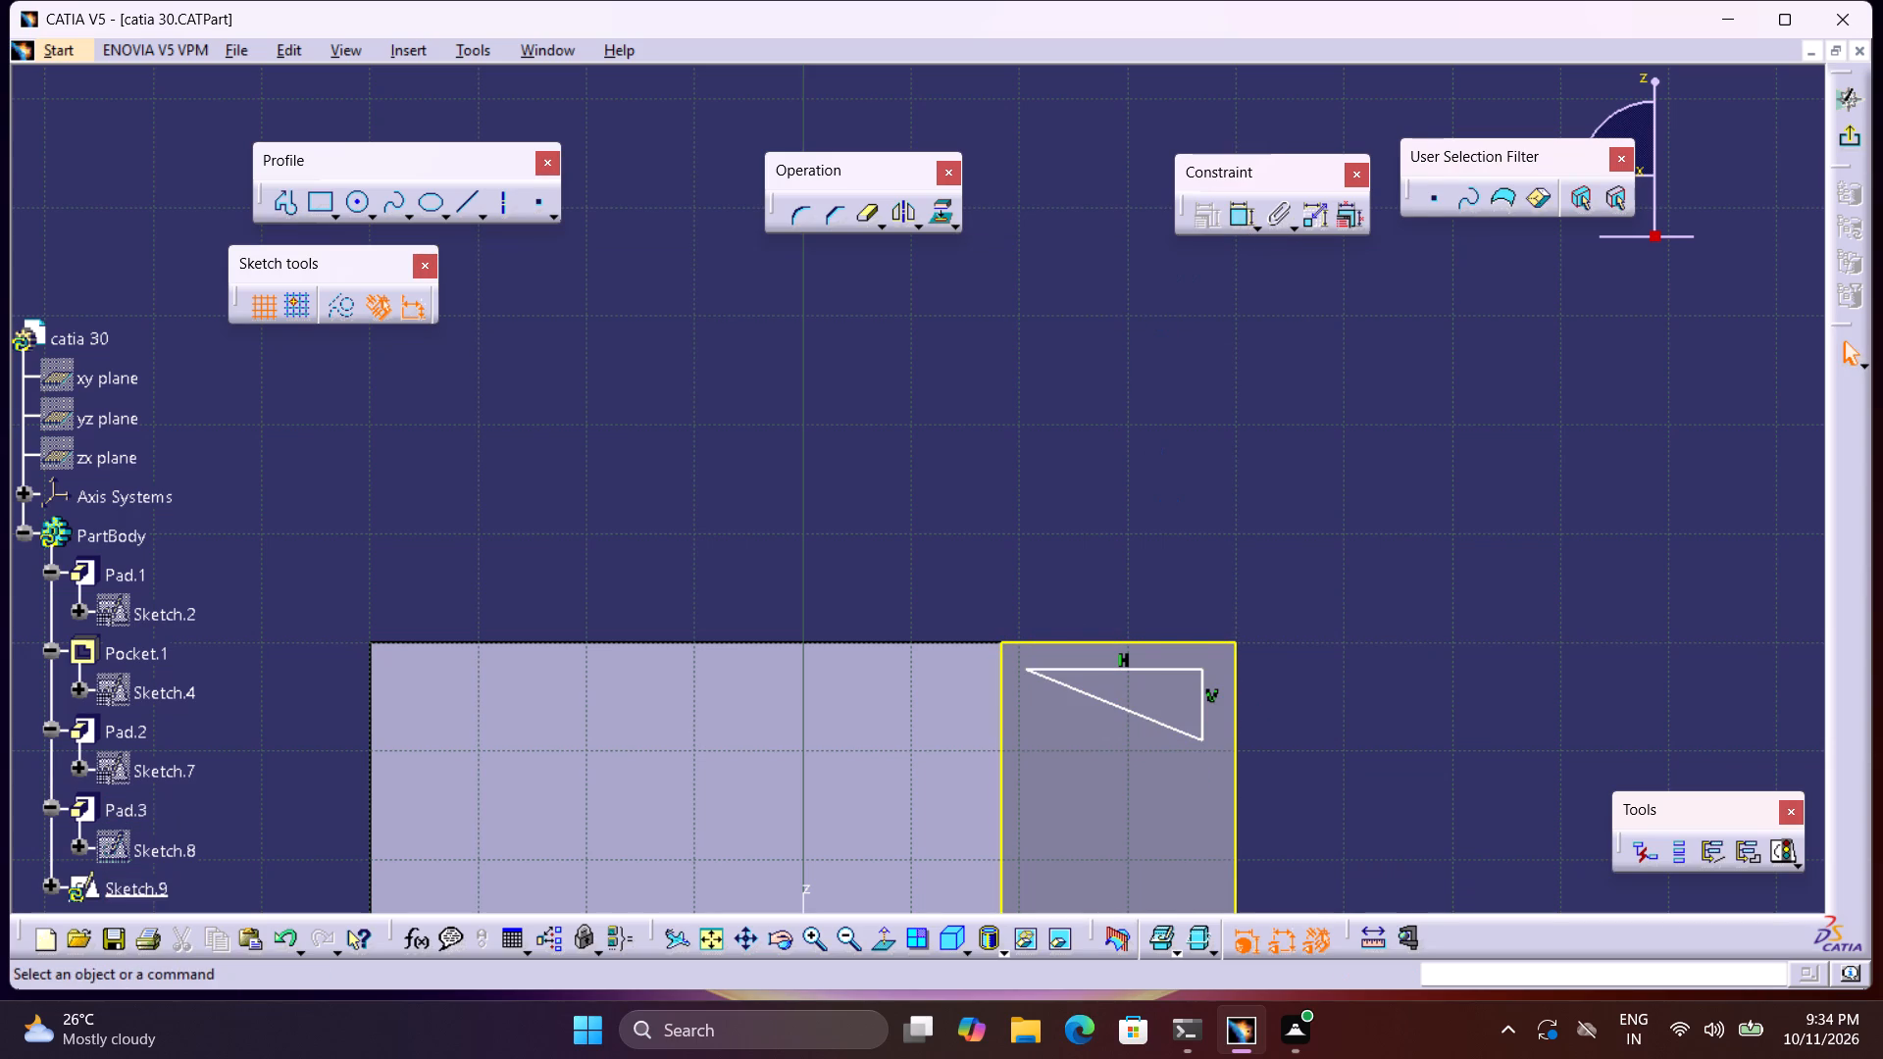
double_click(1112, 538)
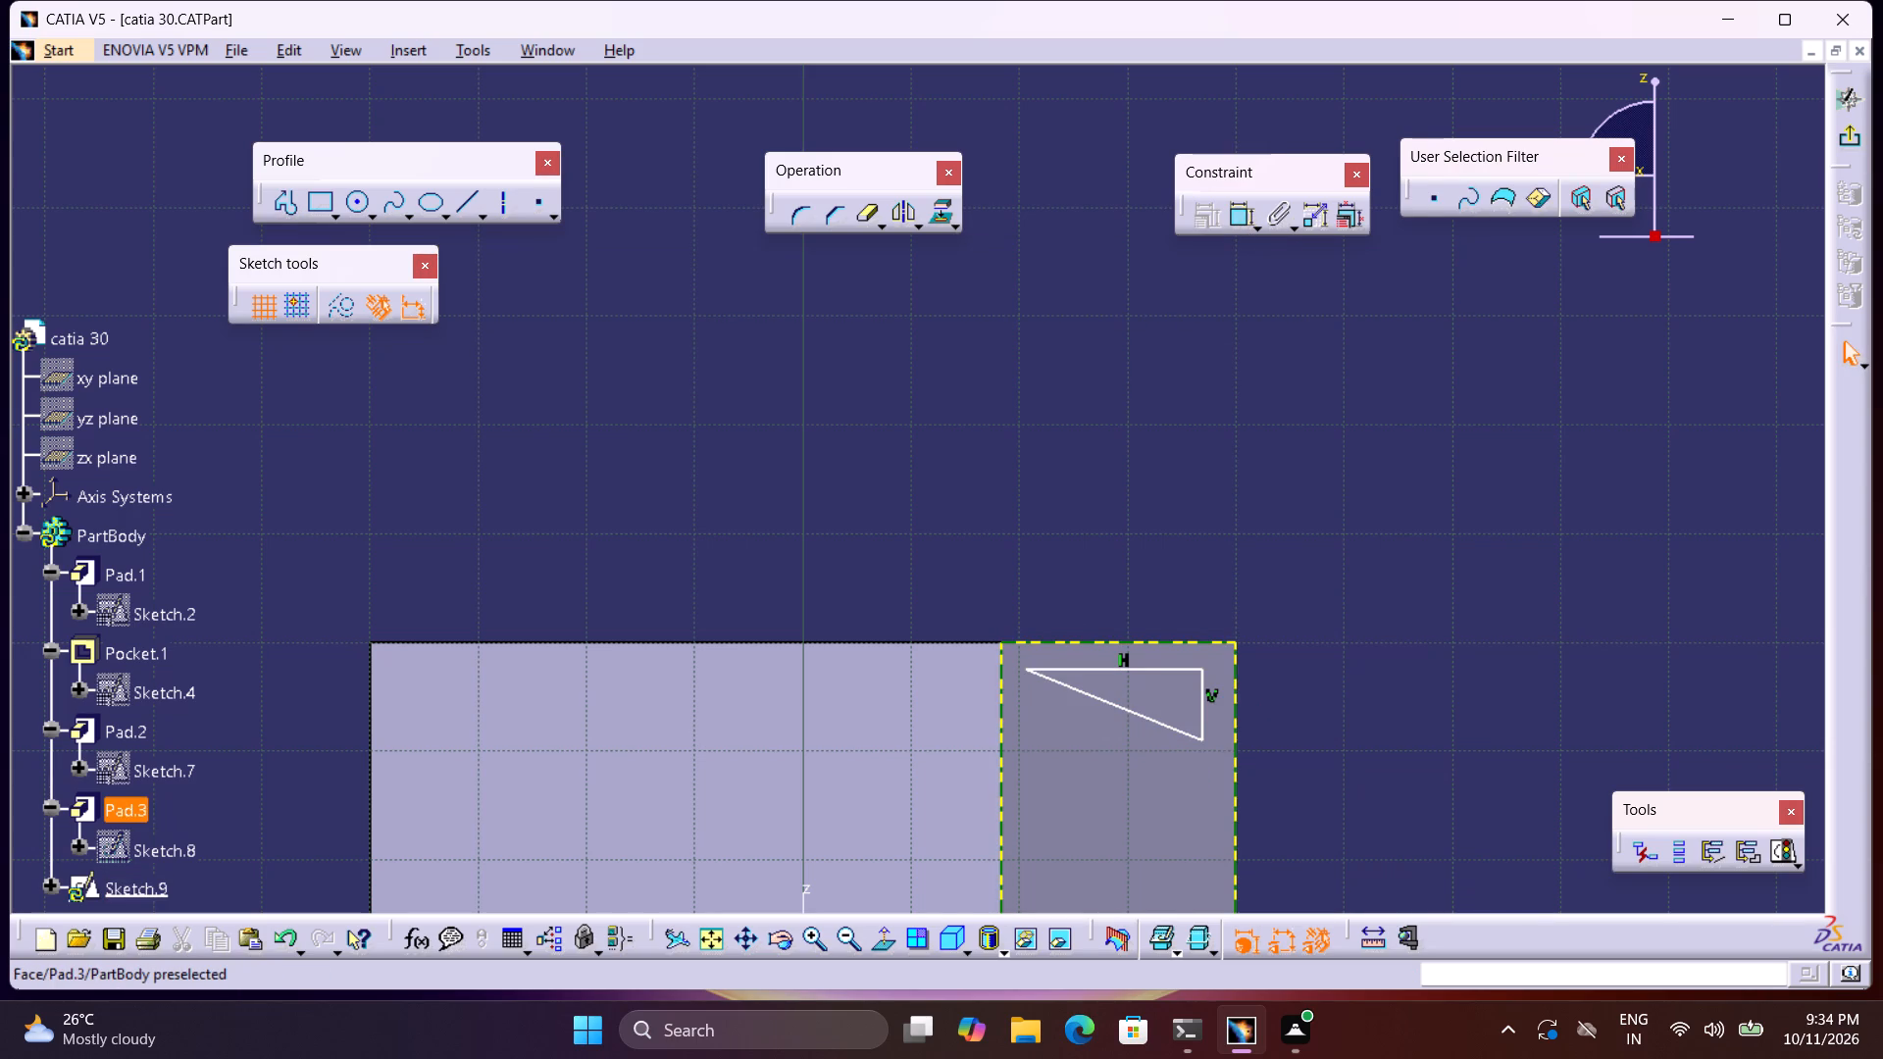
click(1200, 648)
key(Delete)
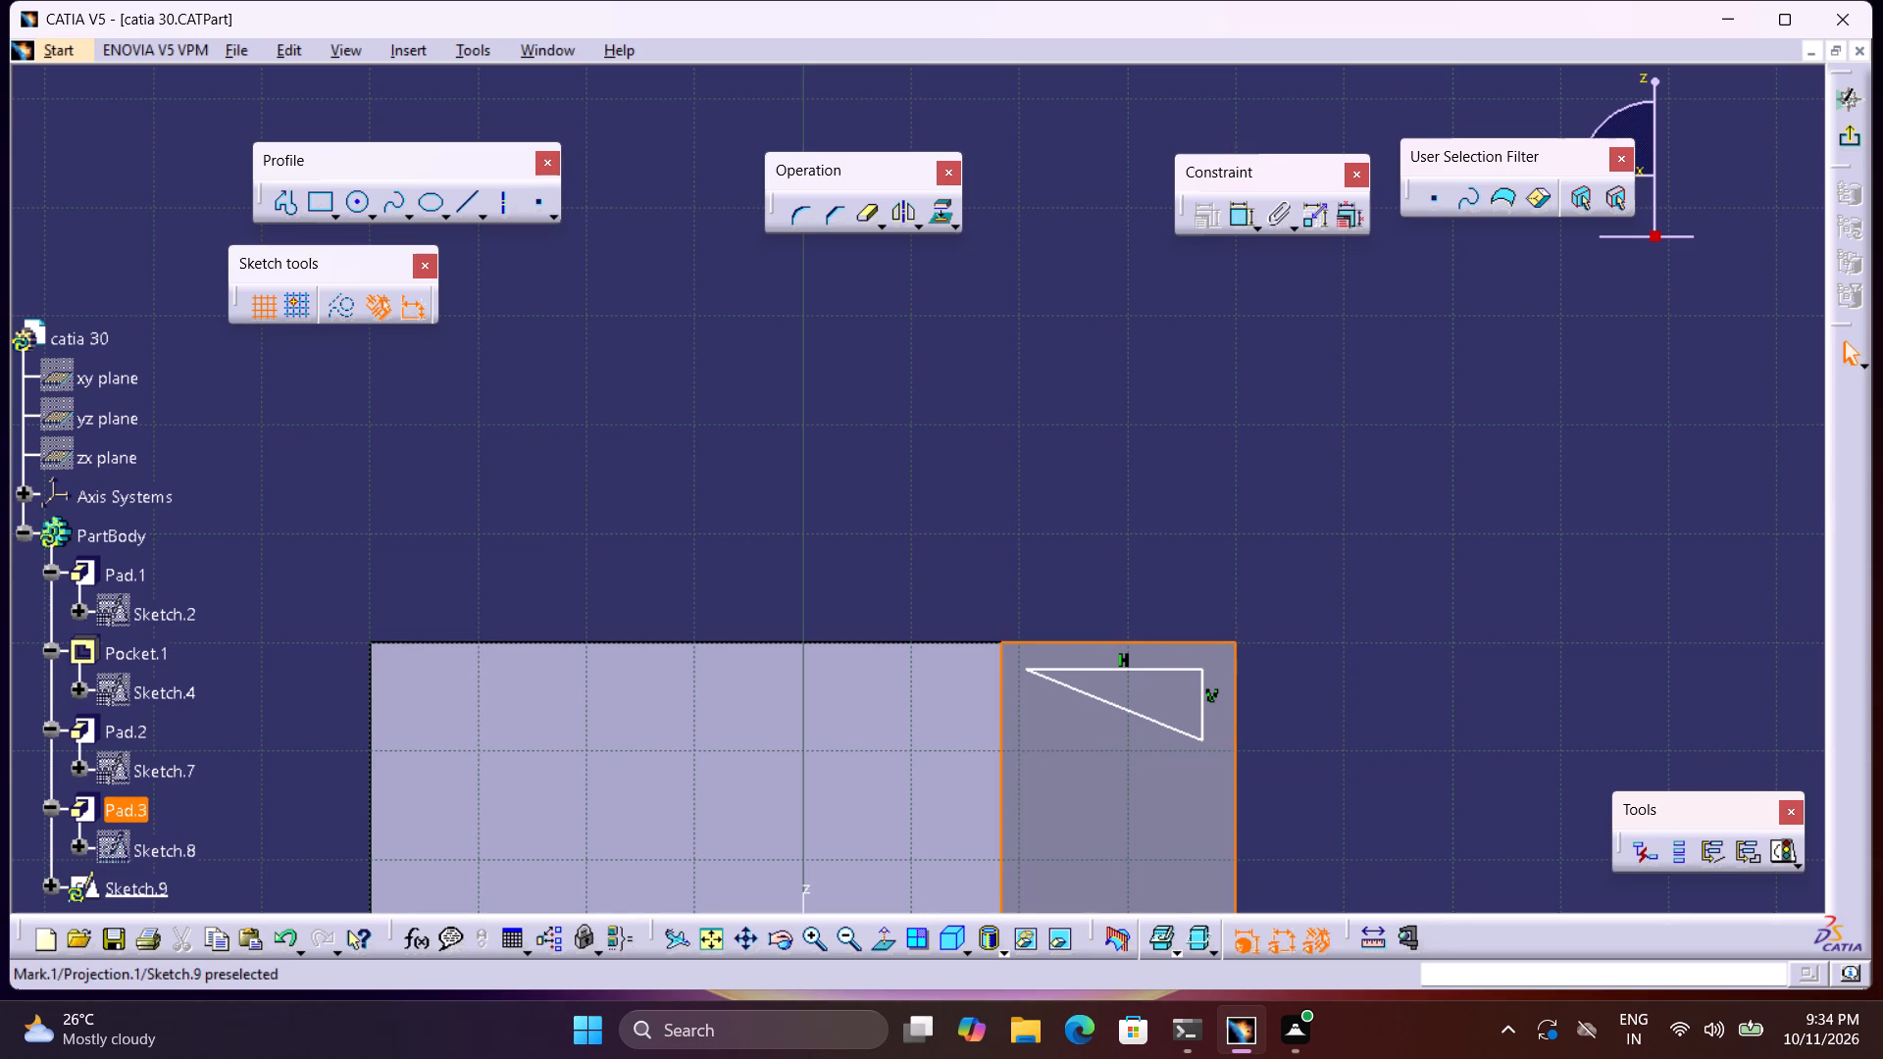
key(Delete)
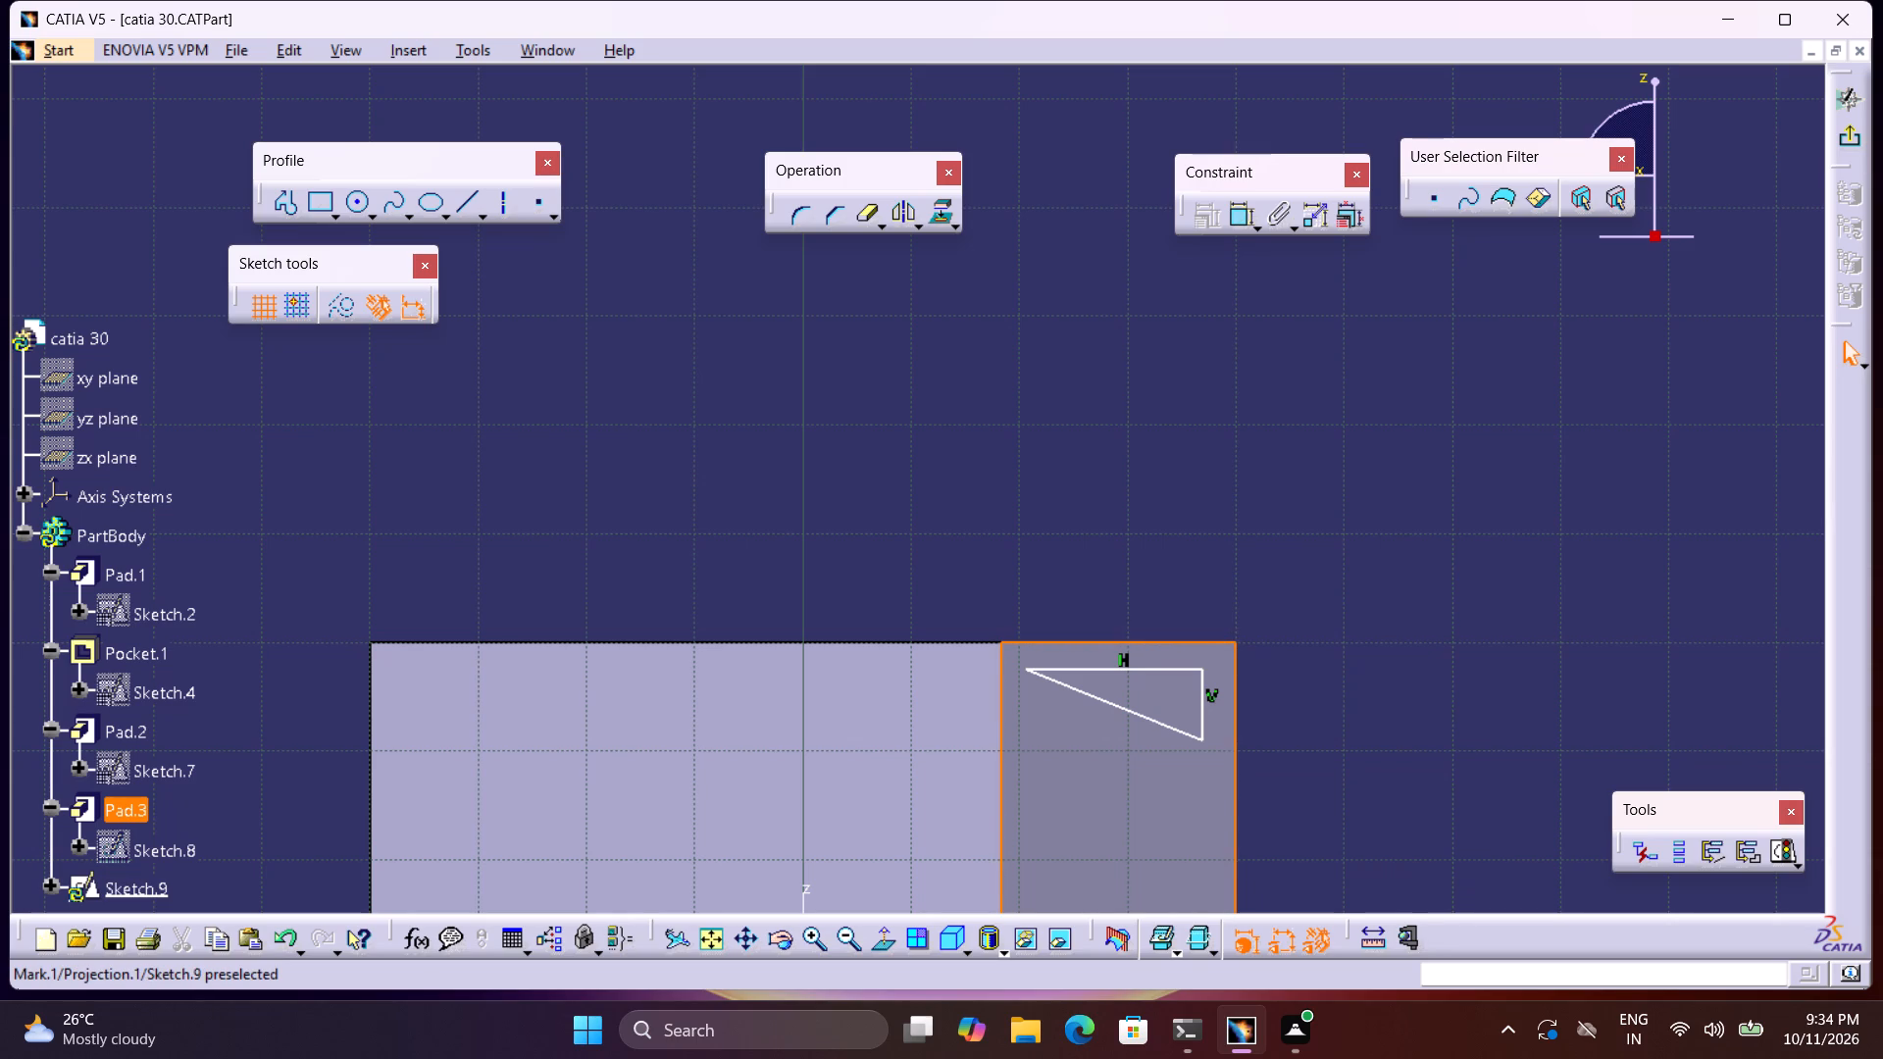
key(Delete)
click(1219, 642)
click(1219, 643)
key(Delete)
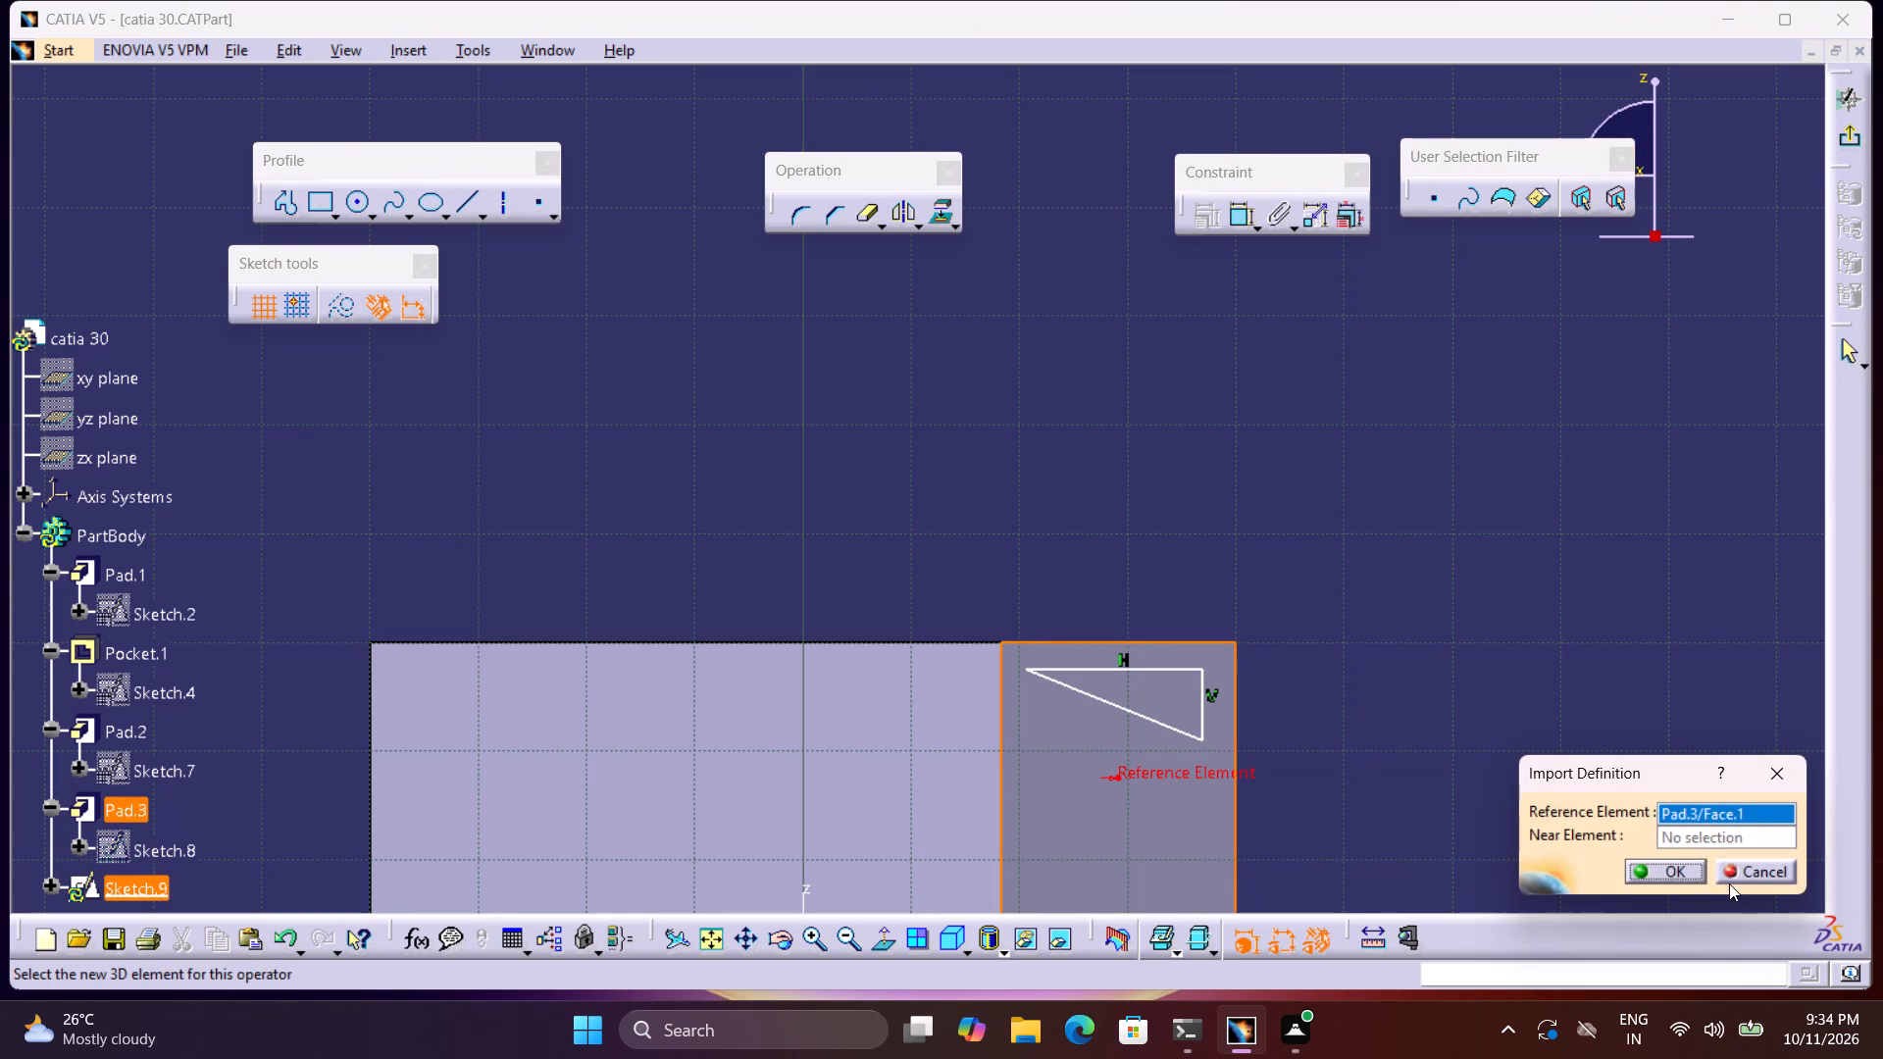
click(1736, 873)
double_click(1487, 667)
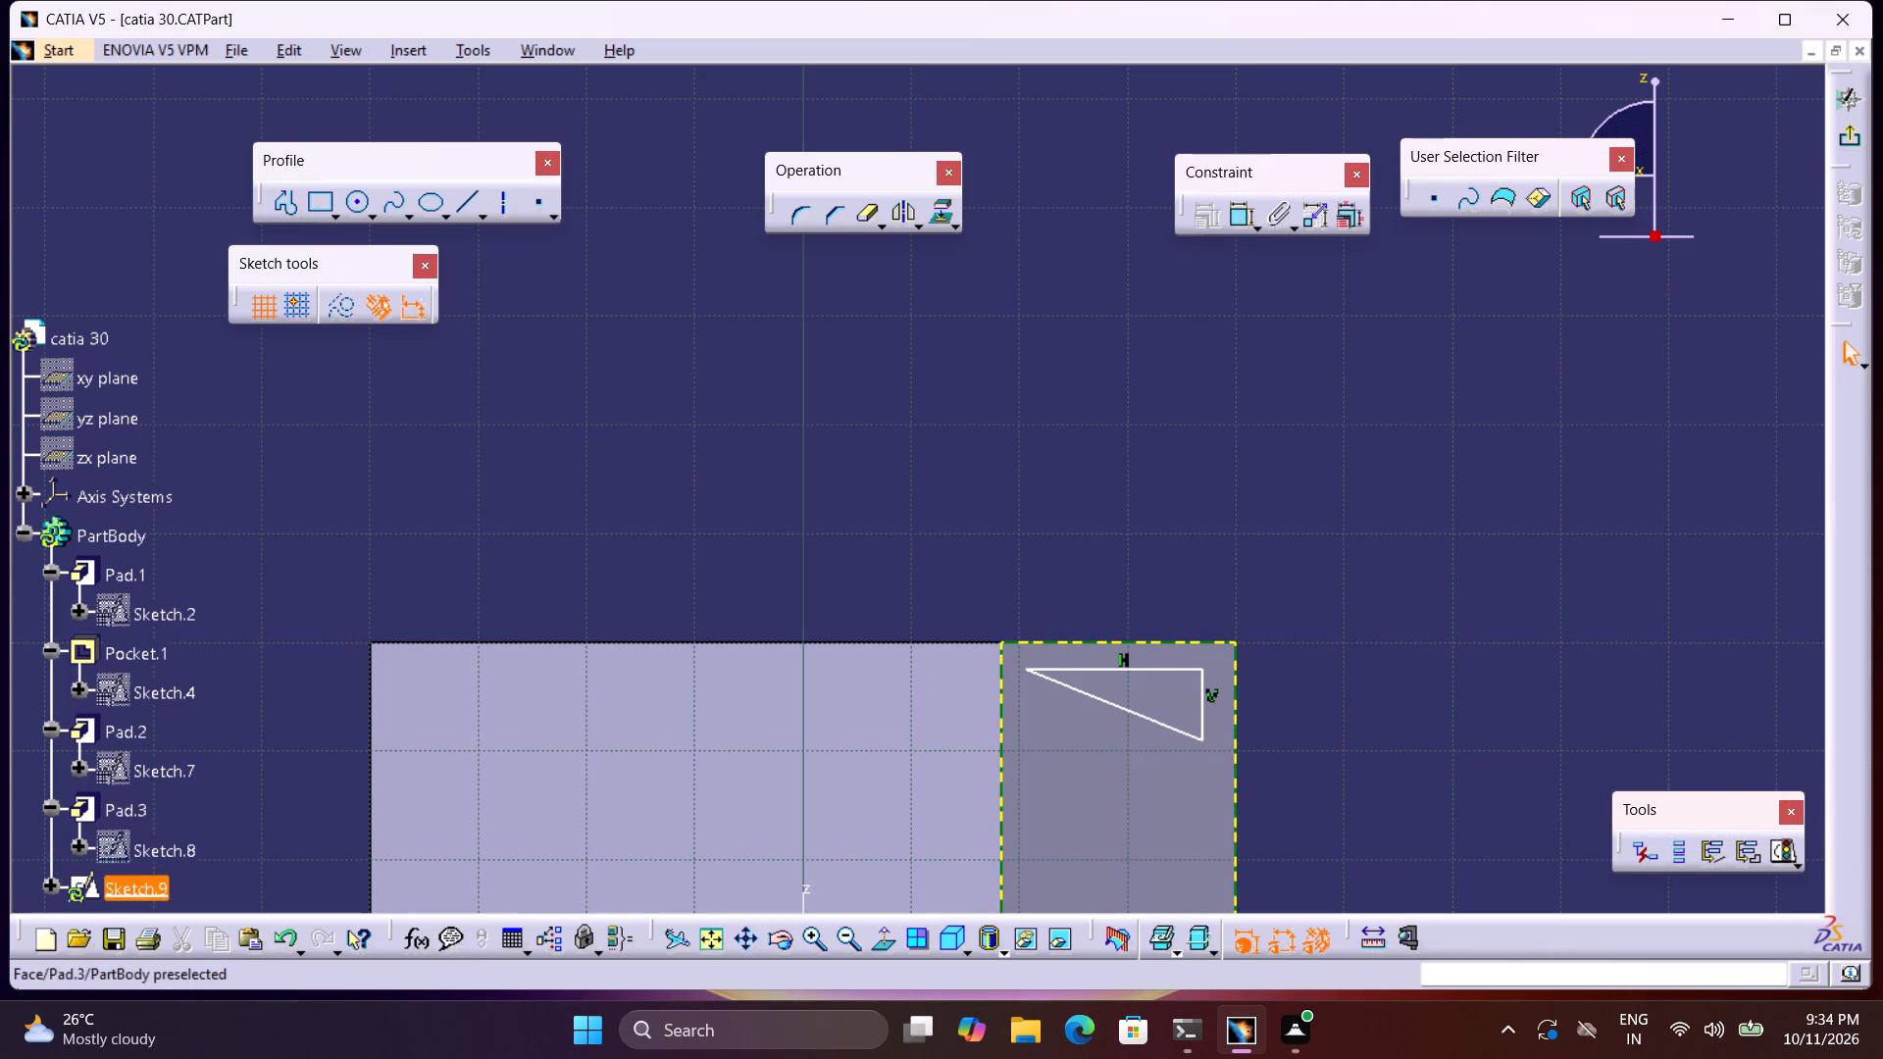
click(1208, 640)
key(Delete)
Make the triangle's horizontal line coincident with the block's top edge and its vertical line coincident with the block's outer side edge.
click(1230, 227)
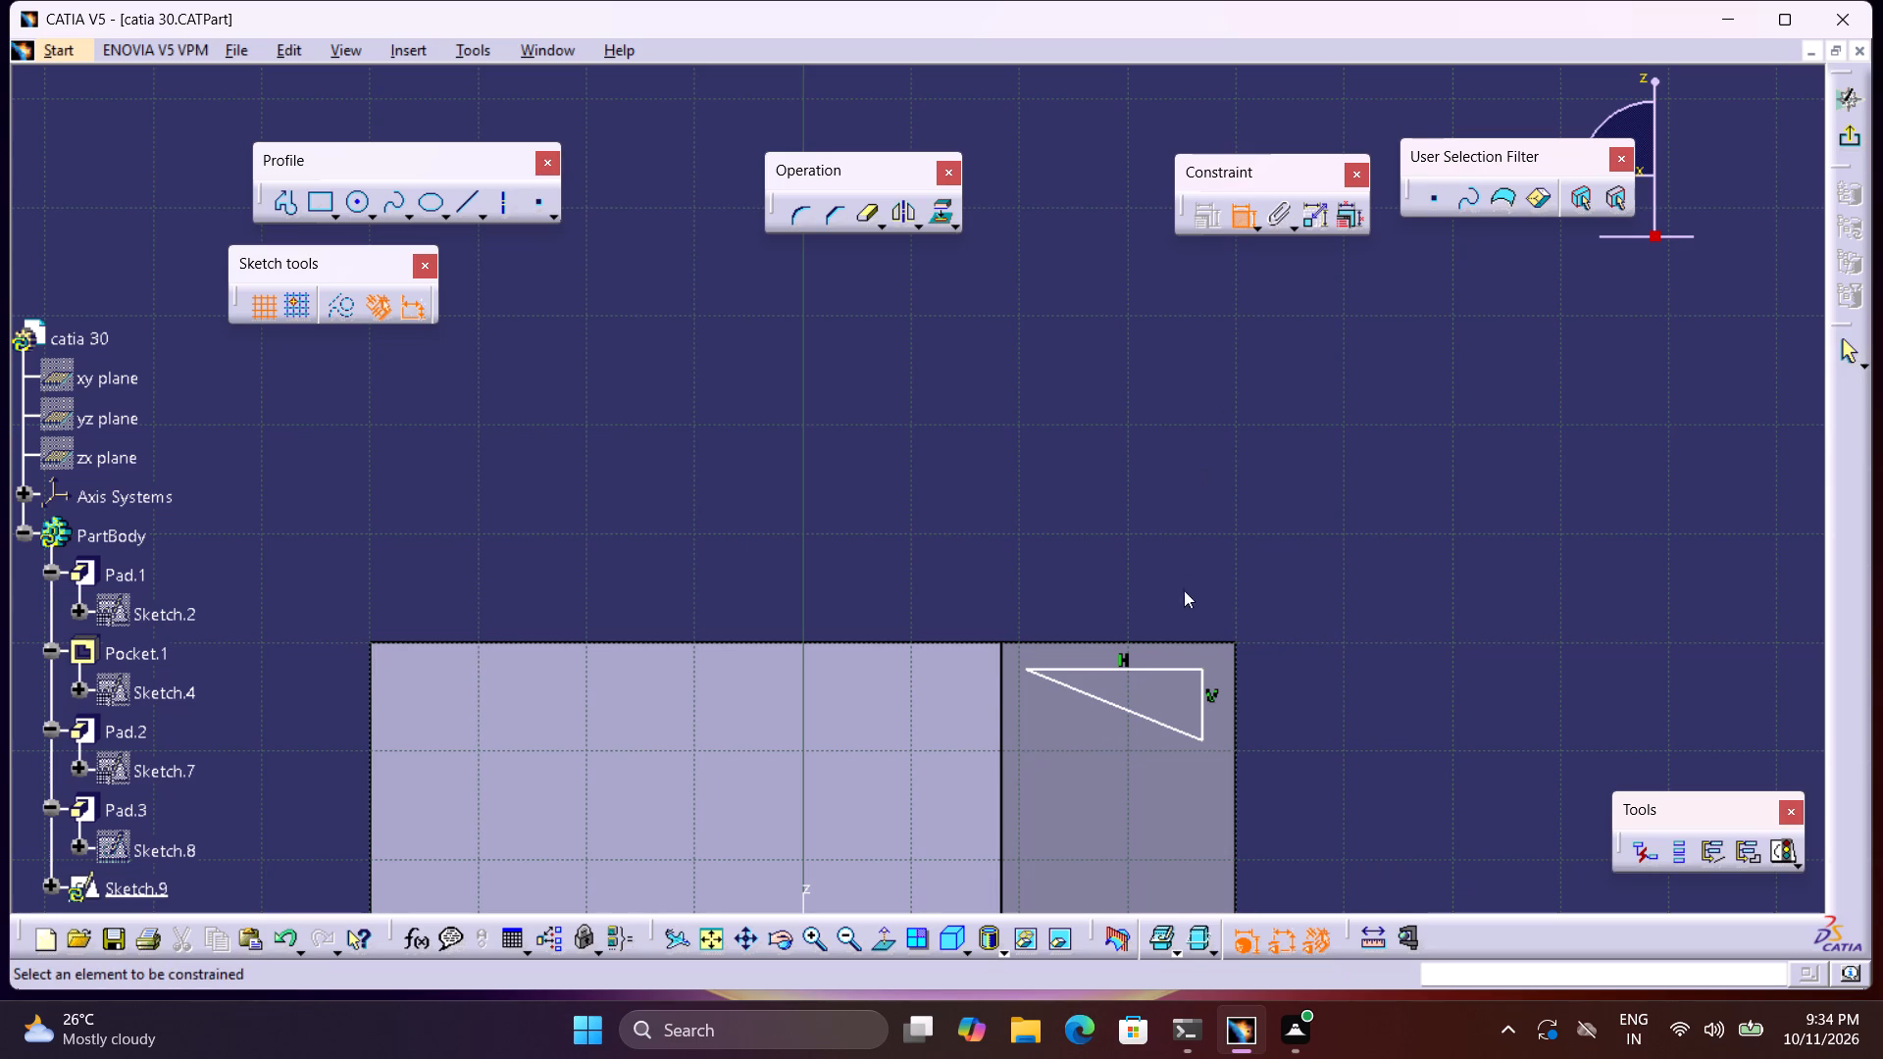
click(1158, 667)
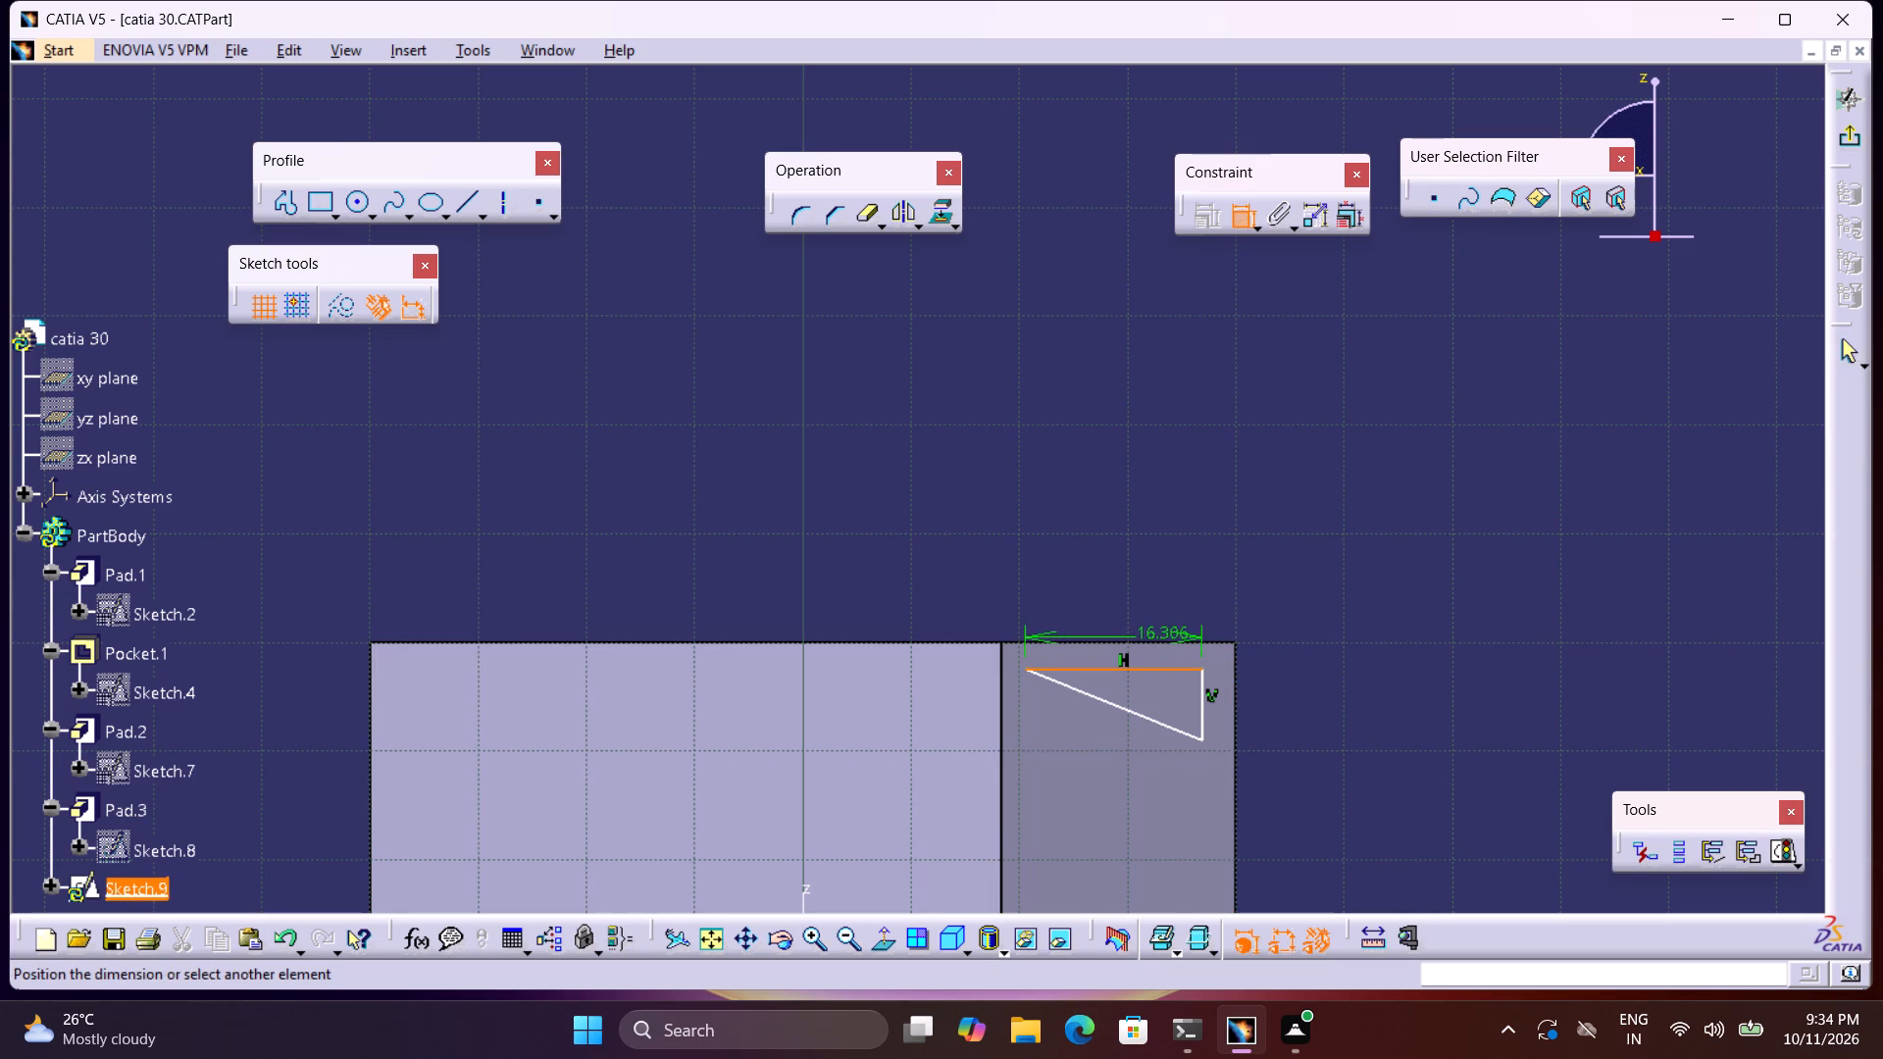
click(1164, 641)
right_click(1163, 641)
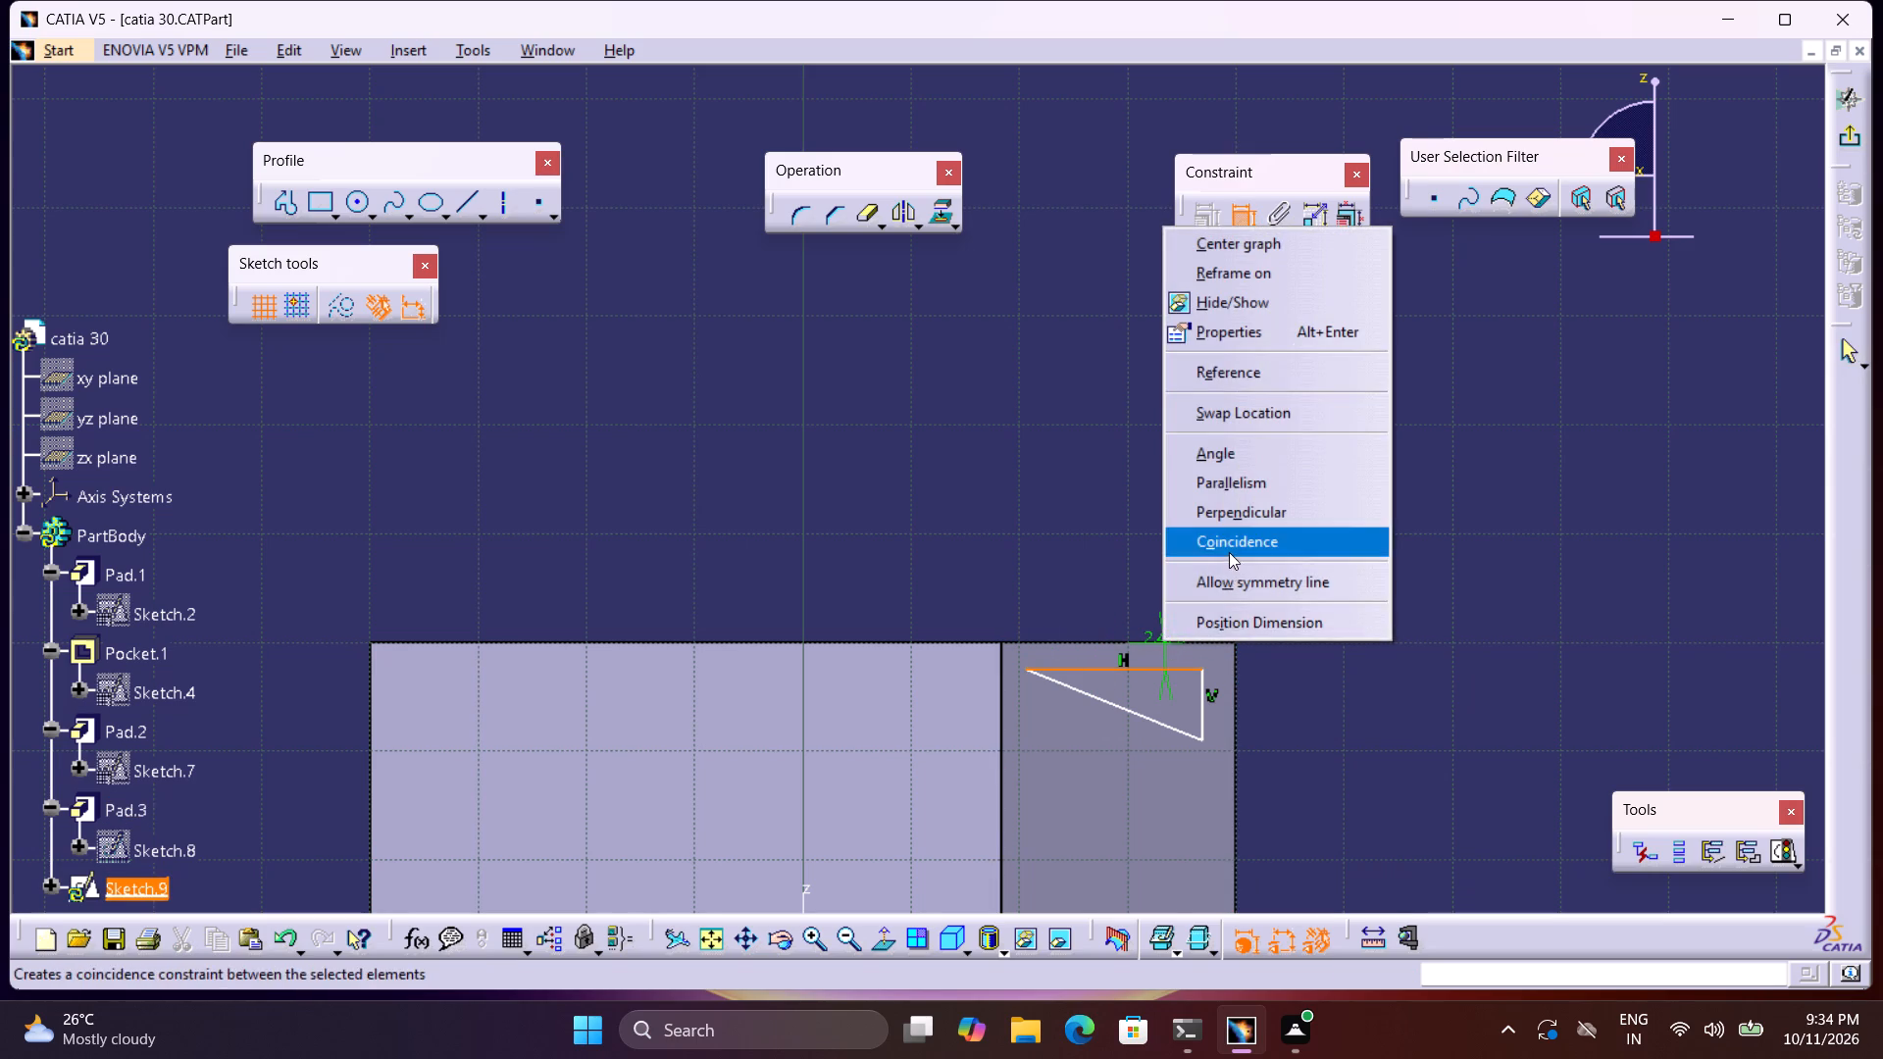
click(1229, 552)
click(1237, 222)
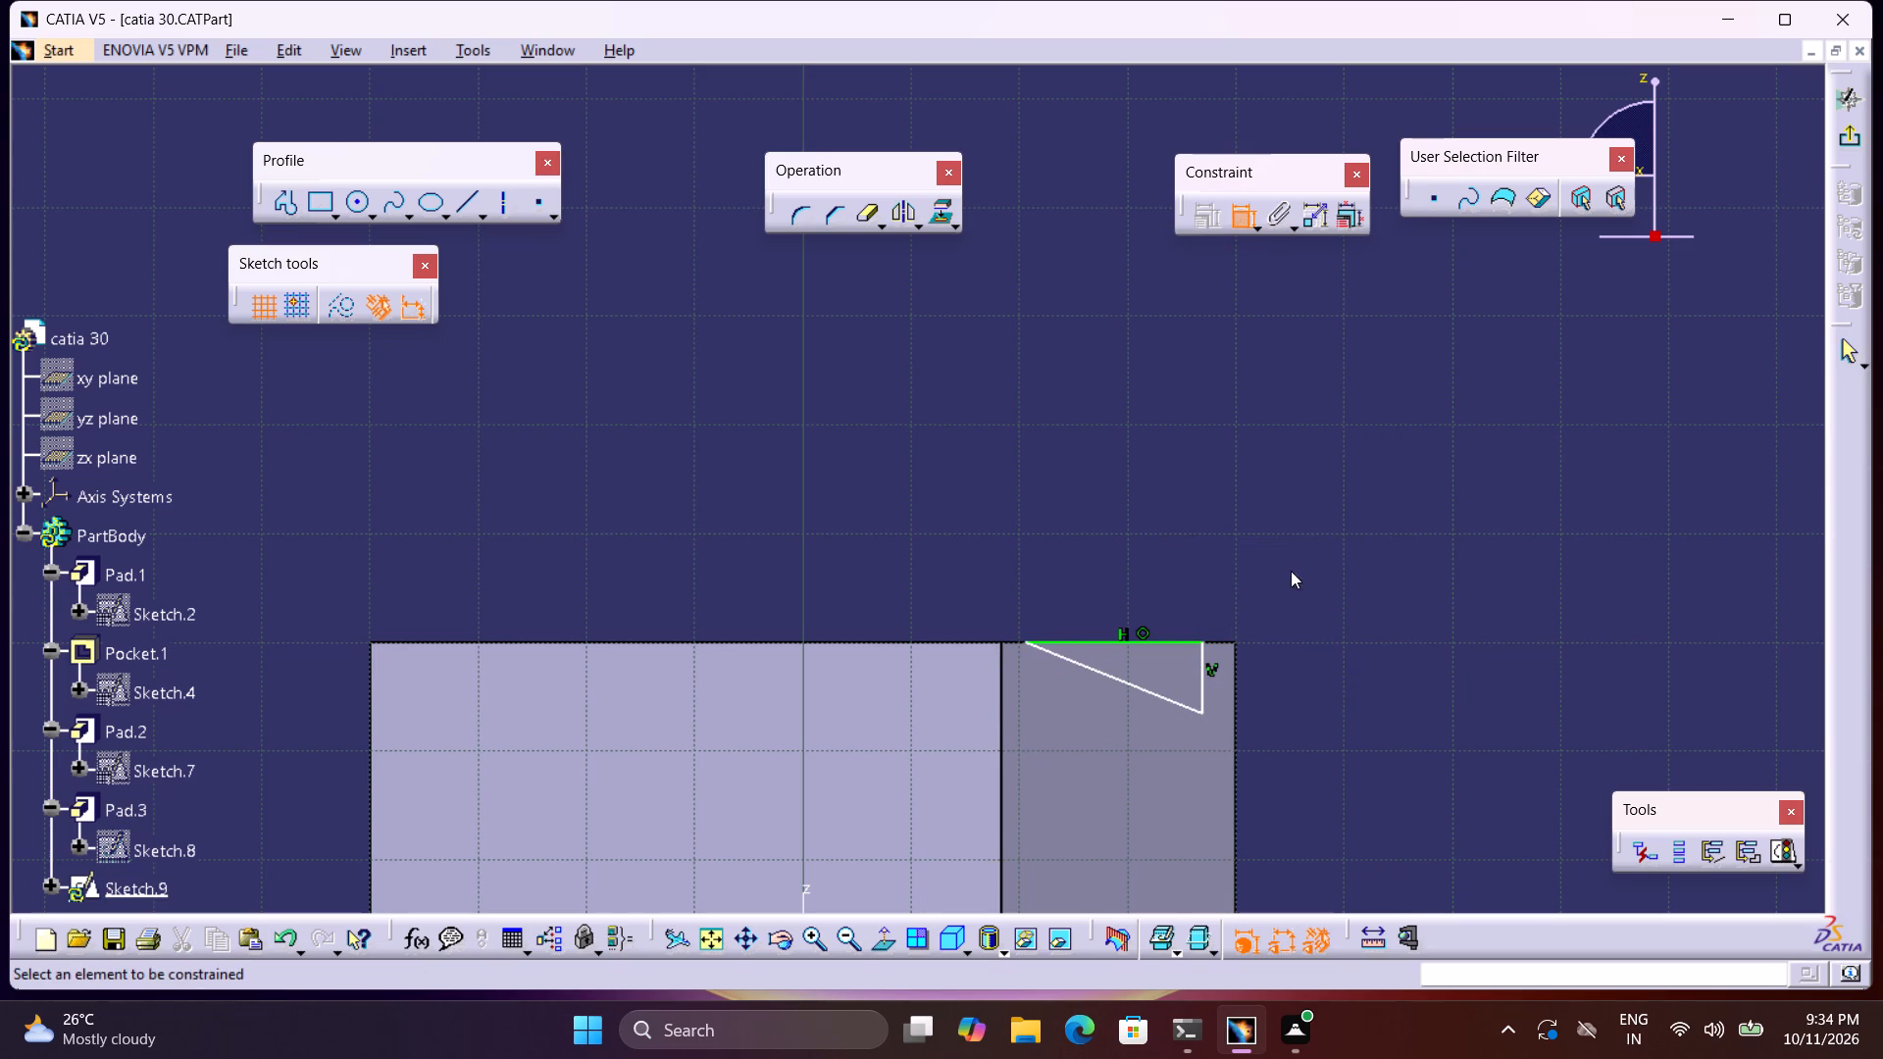
click(1210, 671)
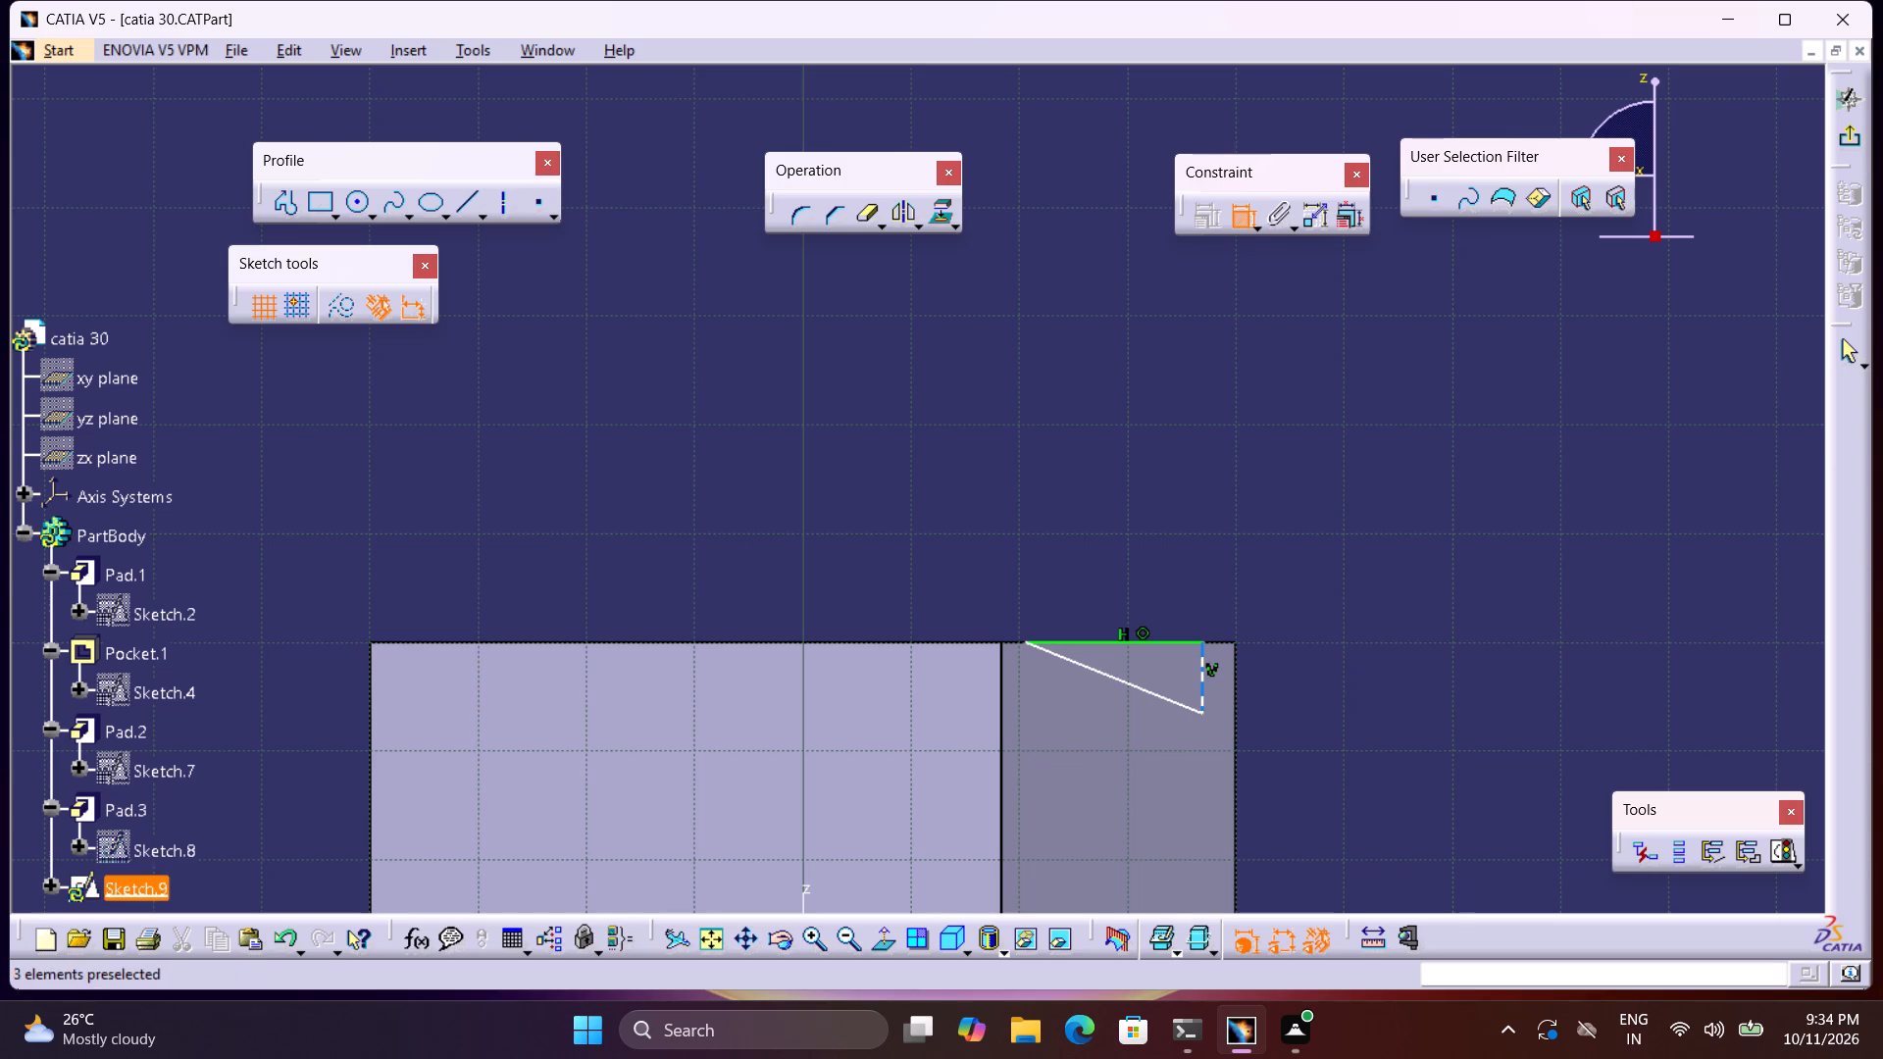
click(1204, 672)
click(1235, 672)
right_click(1234, 672)
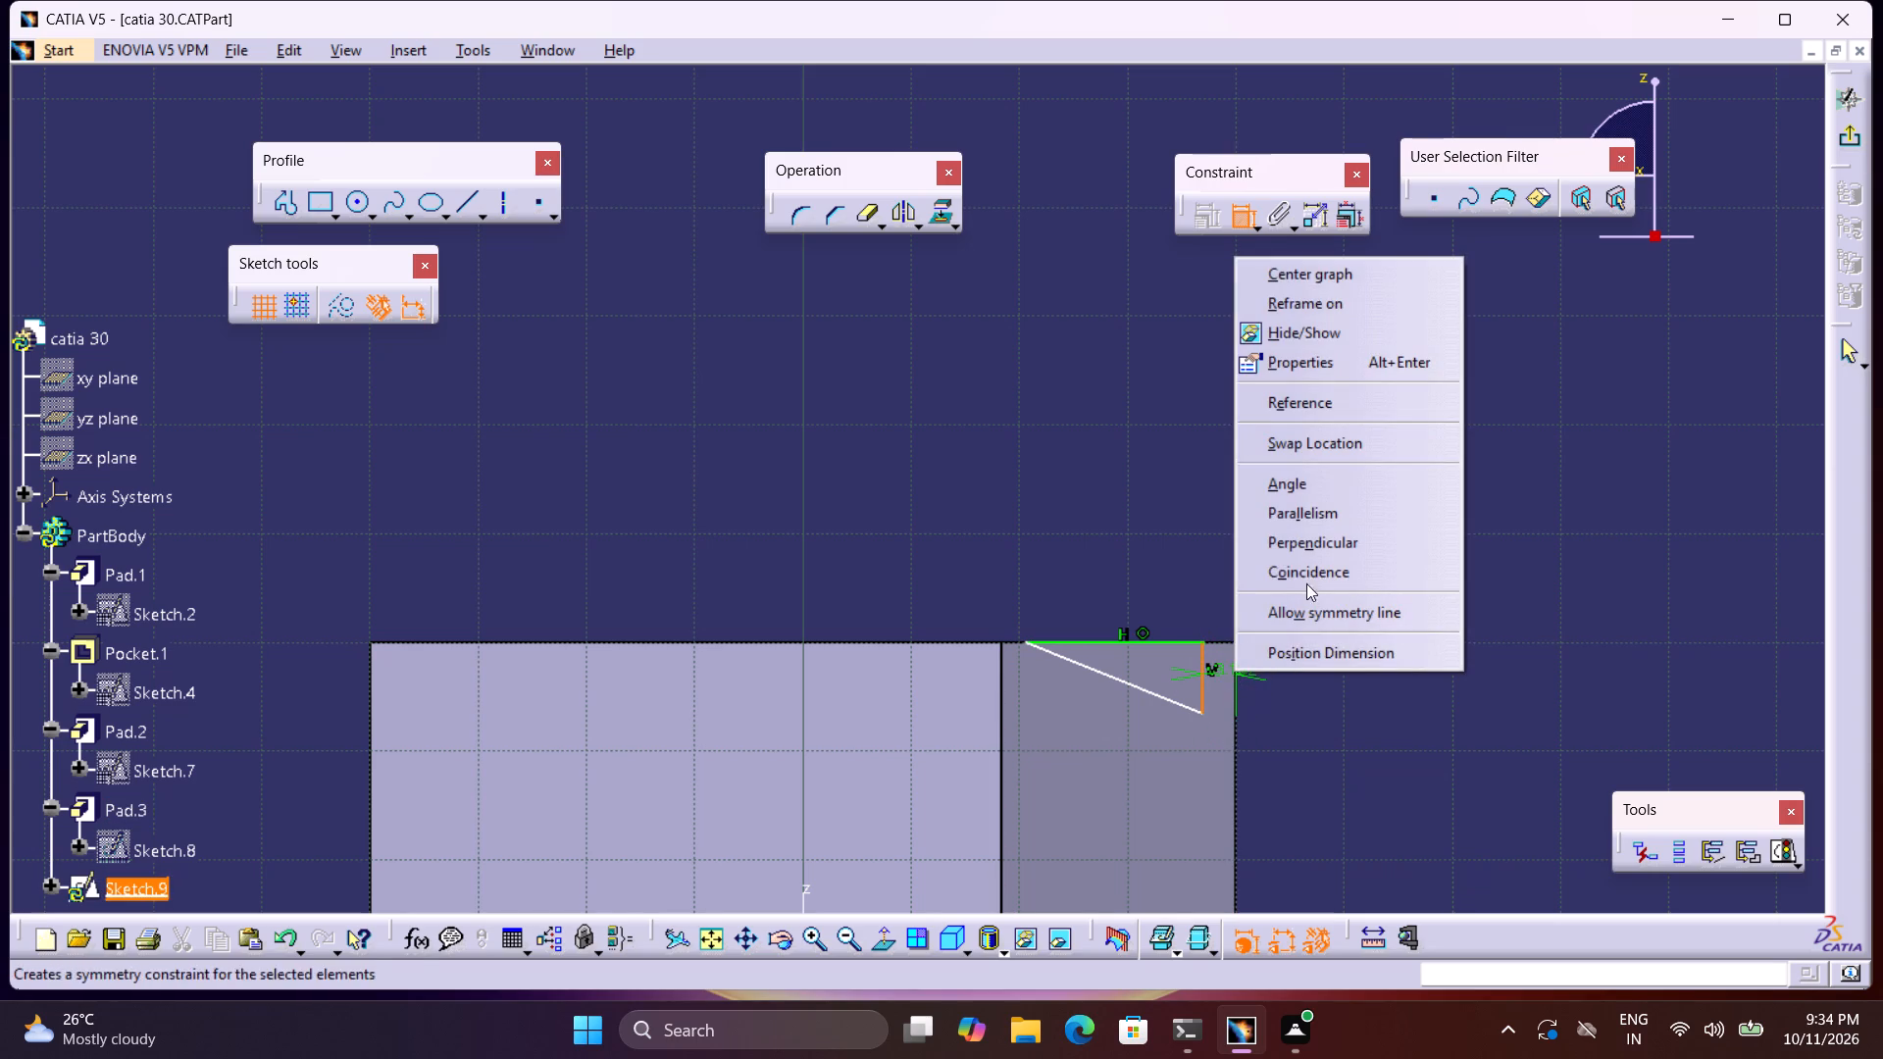
click(1308, 575)
Make the triangle's pointed corner coincident with the block's inner vertical edge.
click(1233, 215)
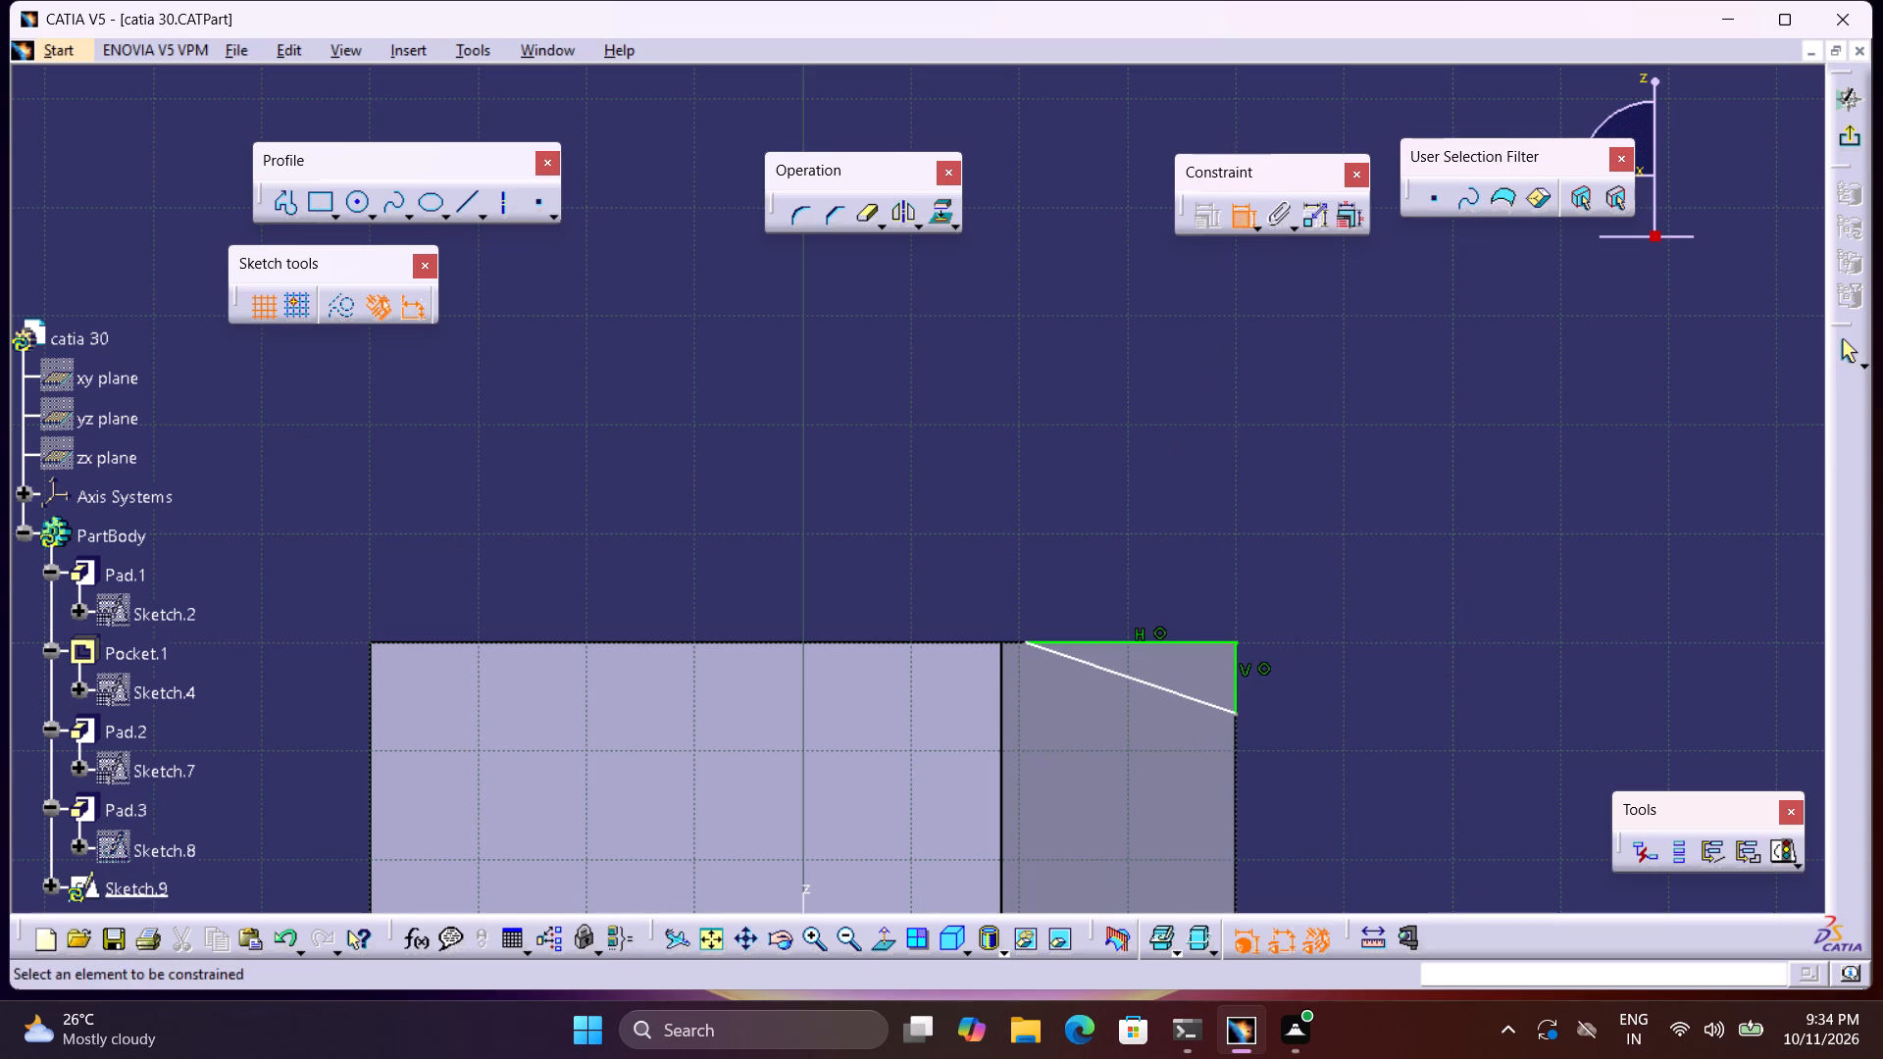
click(1025, 639)
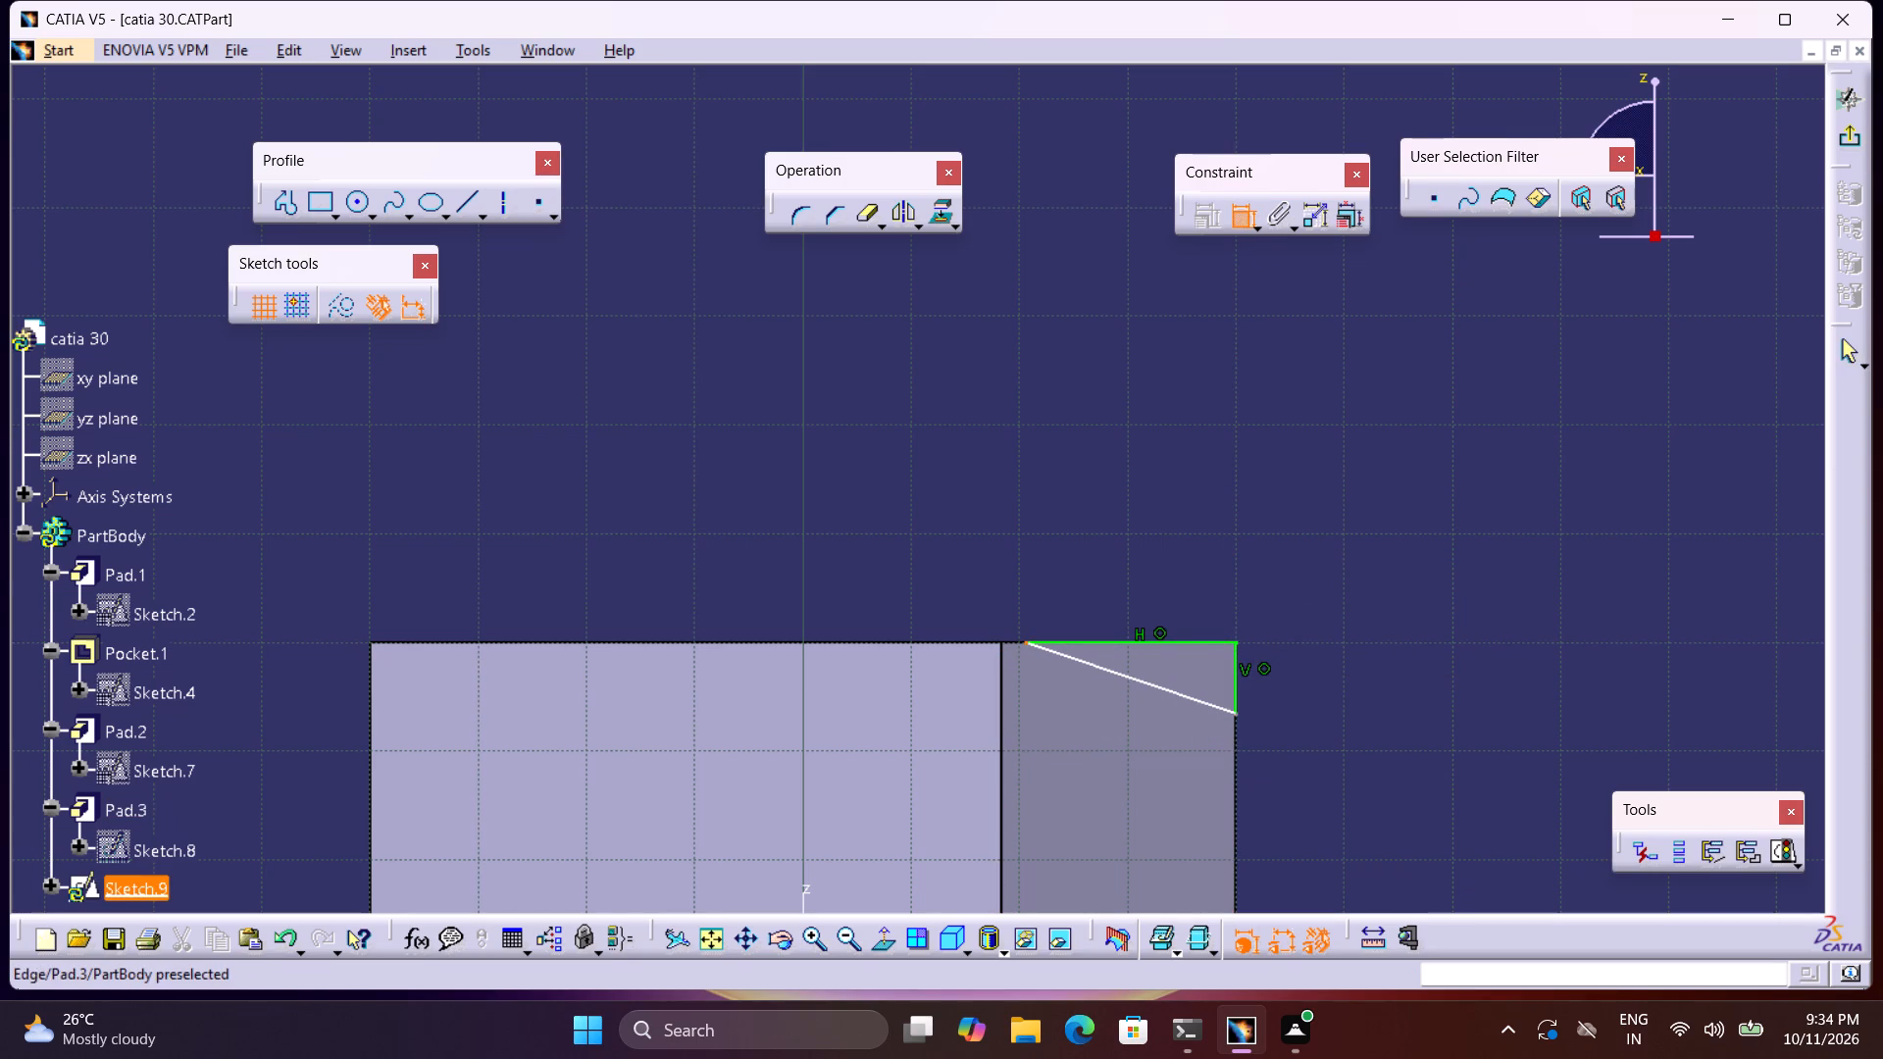
click(1003, 643)
right_click(1003, 643)
click(1095, 556)
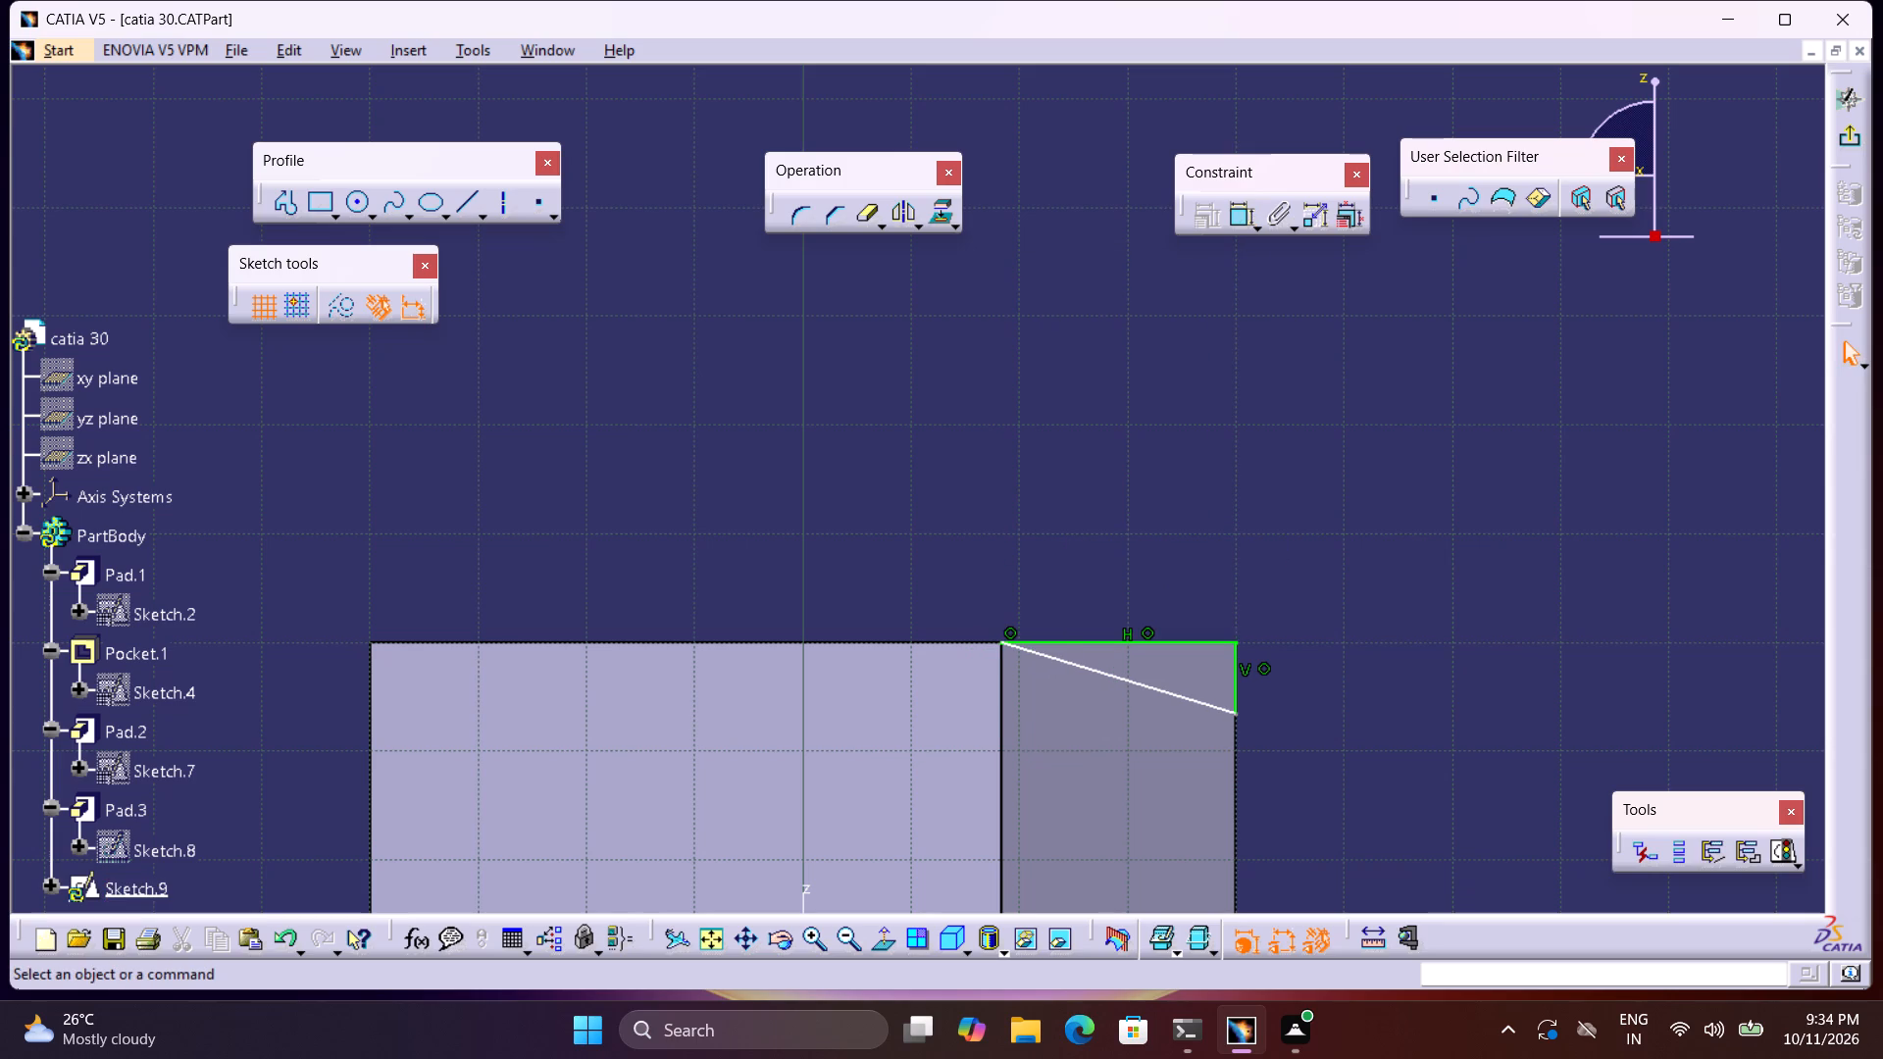
Dimension the triangle's vertical line to 5 mm and exit the sketch.
click(1240, 216)
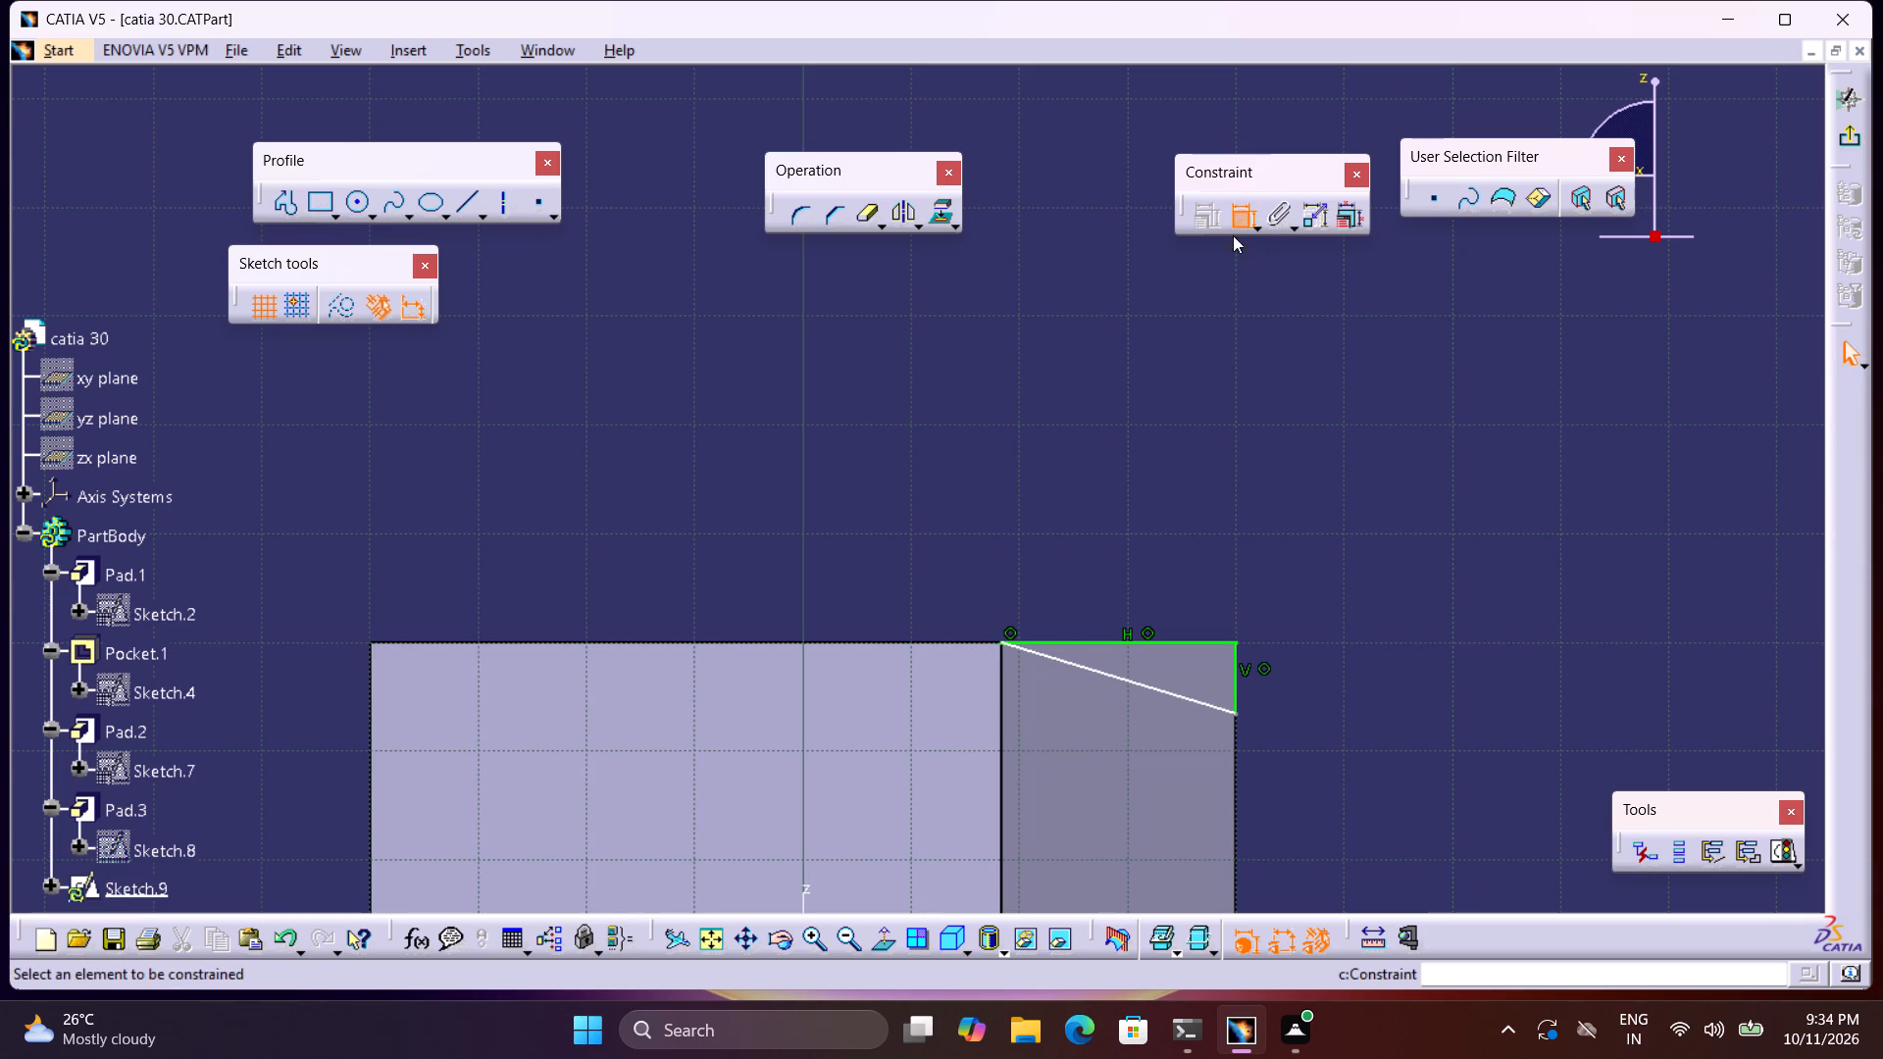
click(1240, 679)
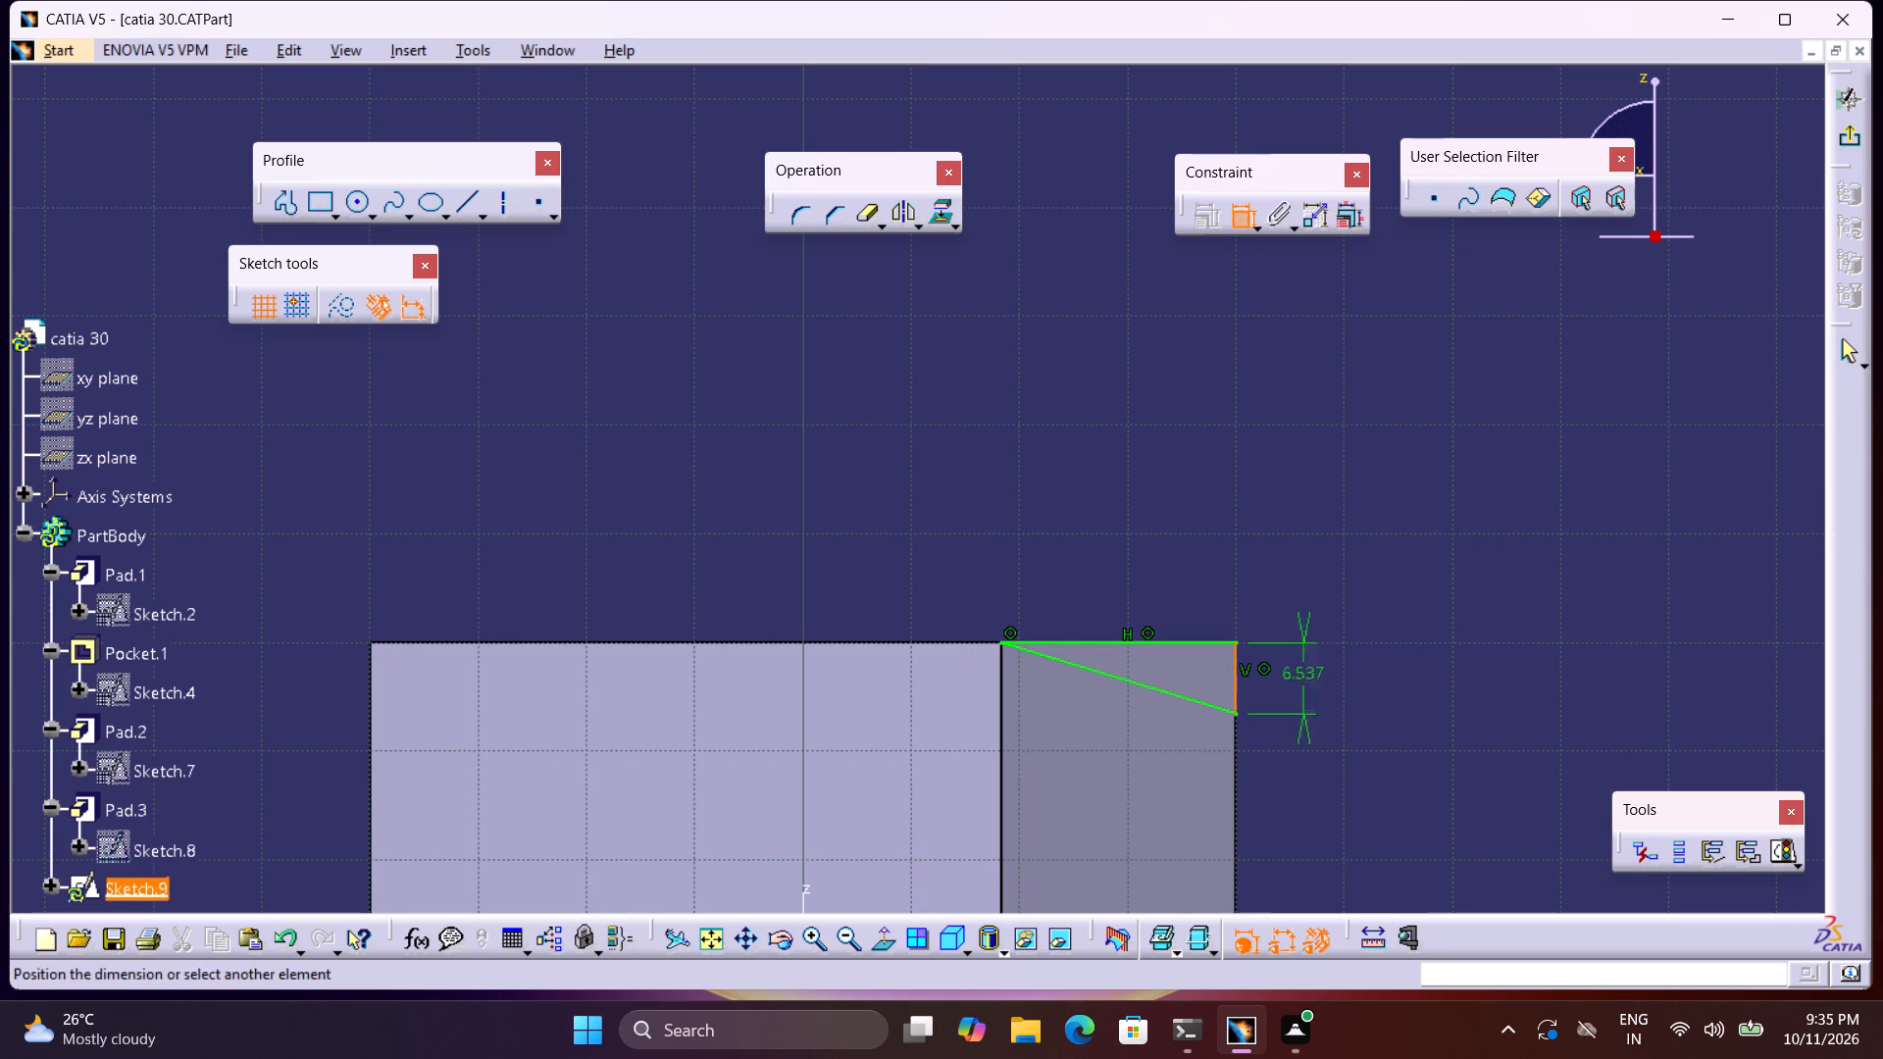
triple_click(1389, 679)
key(5)
key(Return)
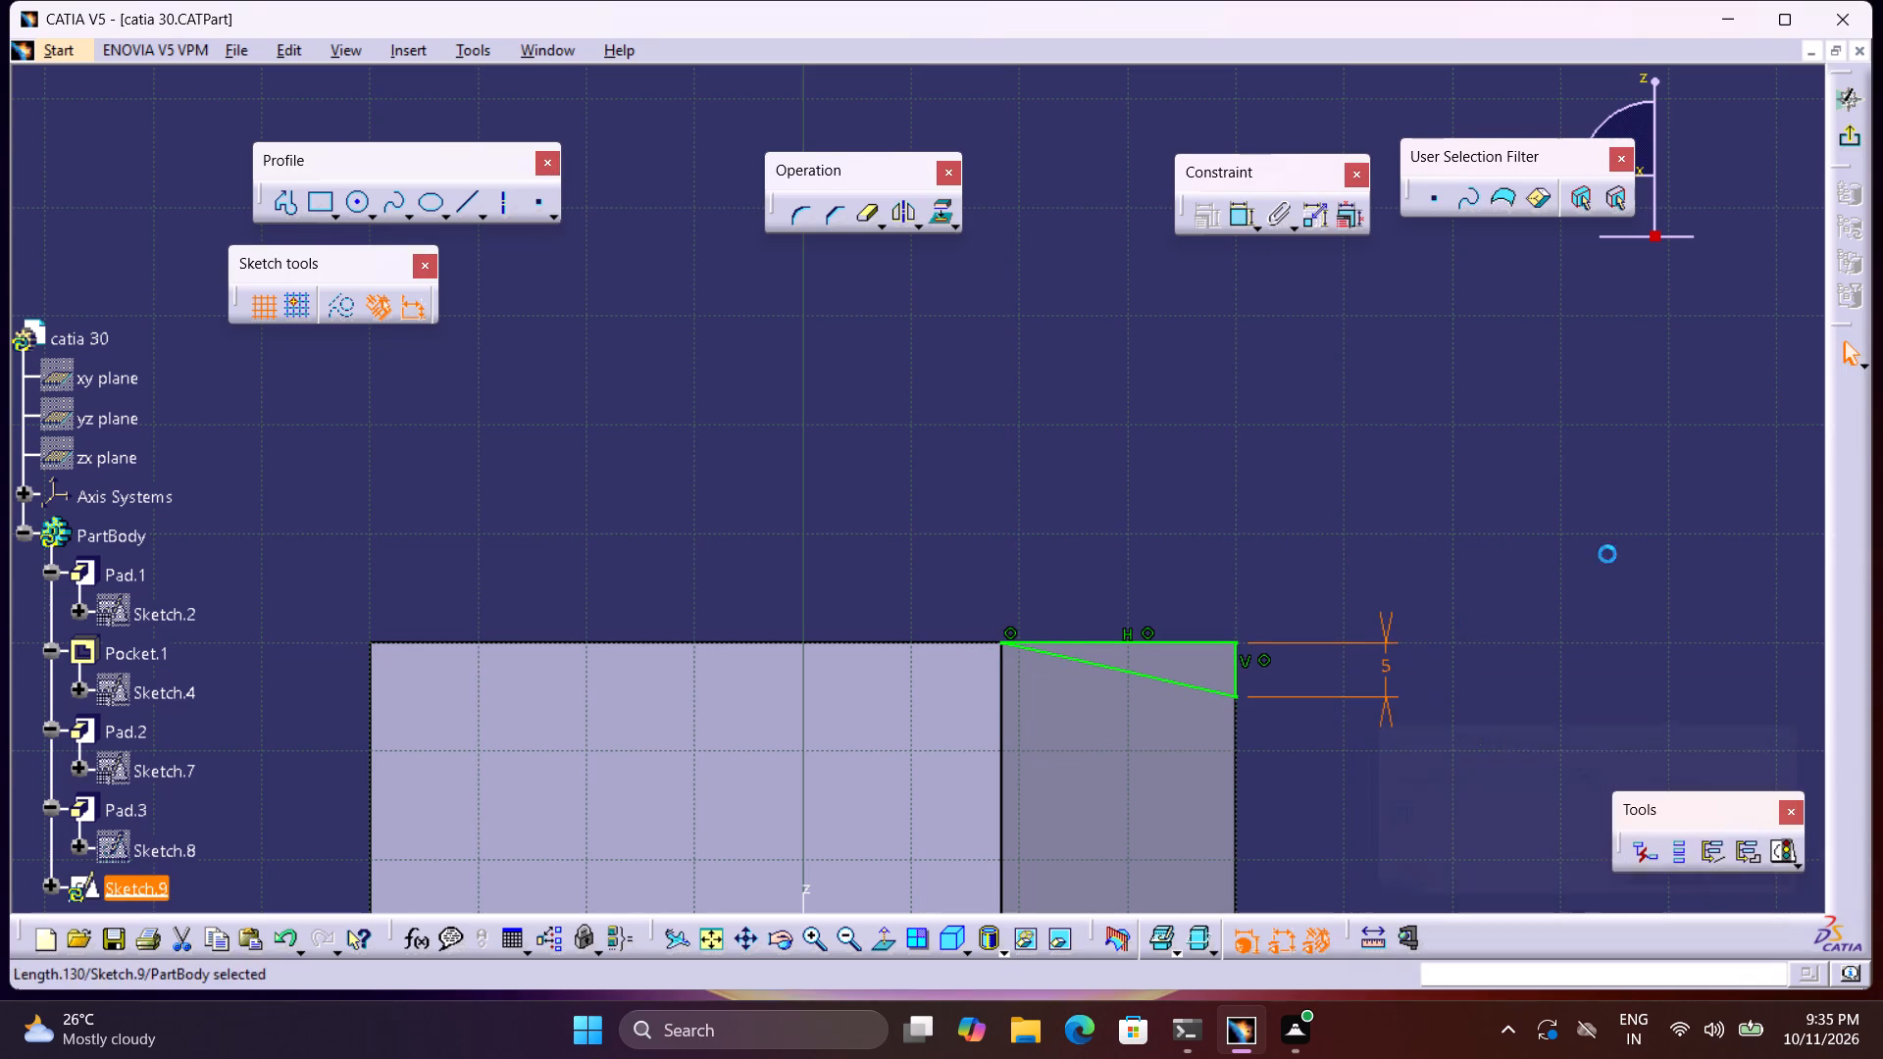
click(1853, 125)
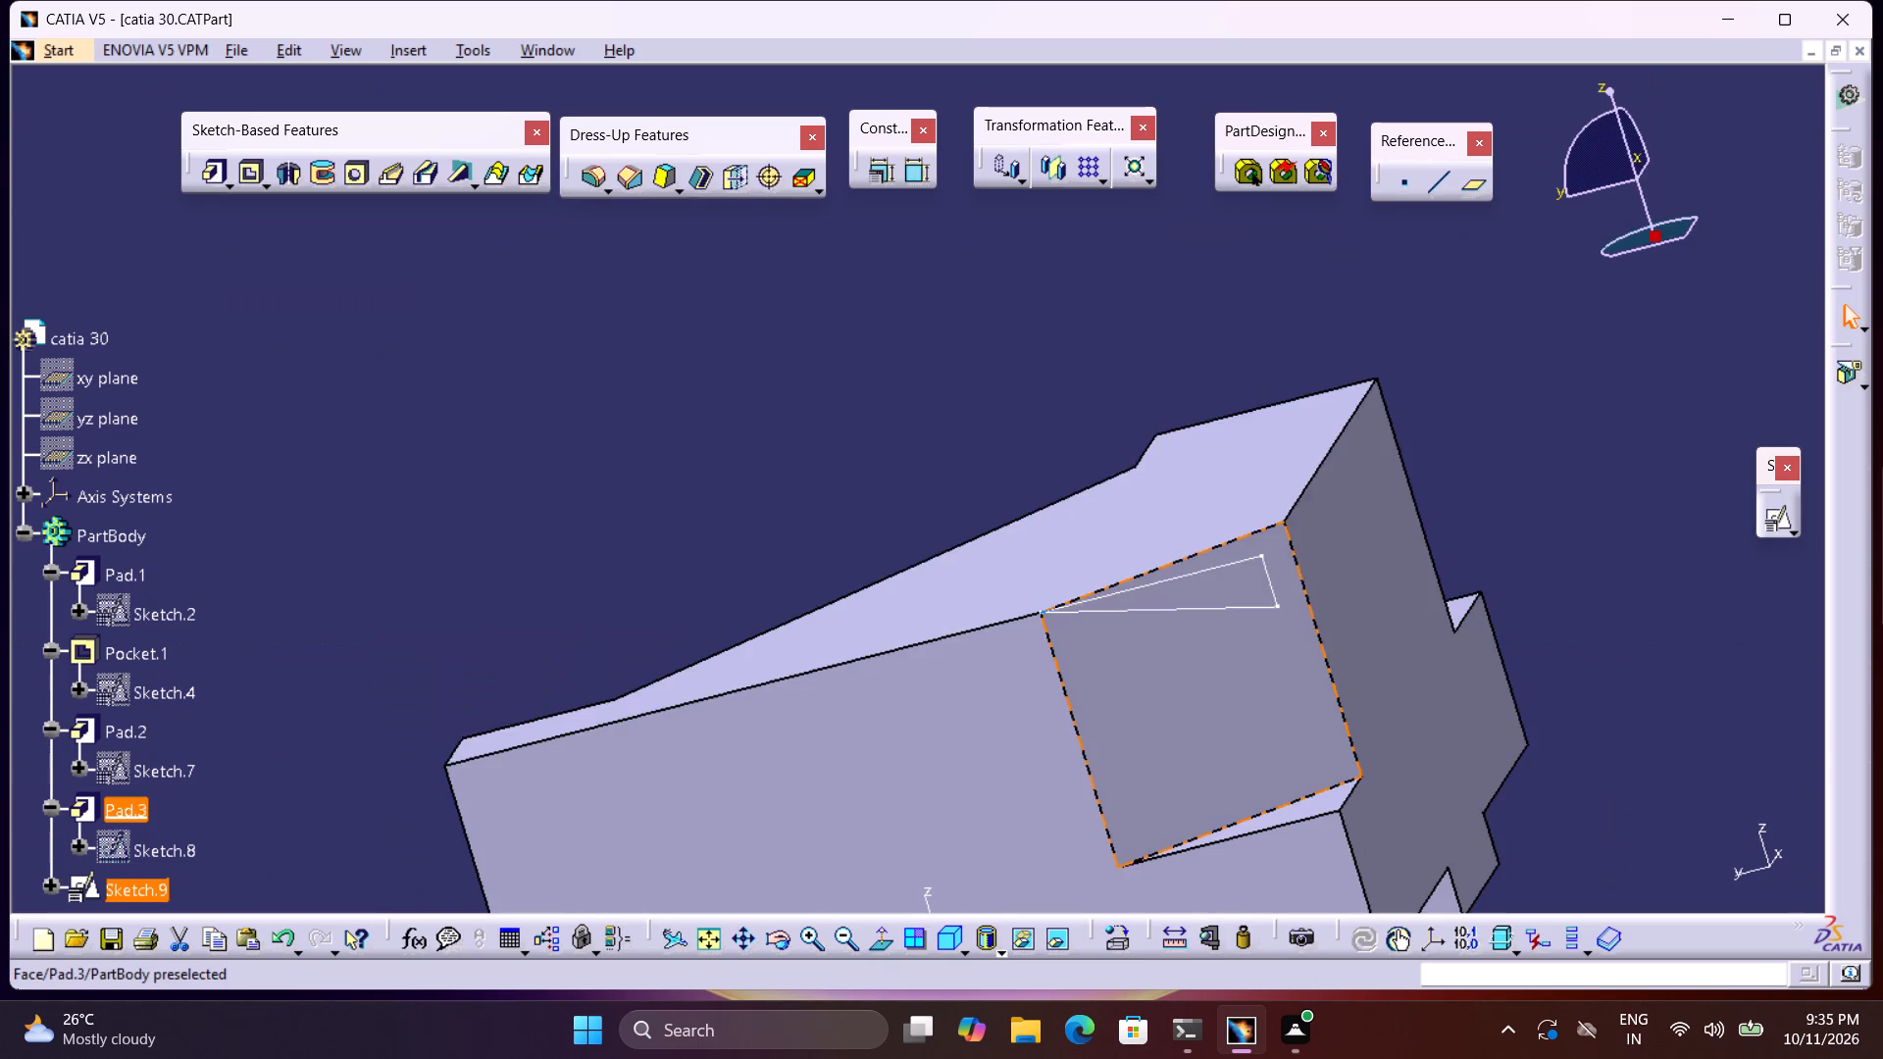
Cut the triangle from the block's top with a pocket limited Up to next.
click(243, 170)
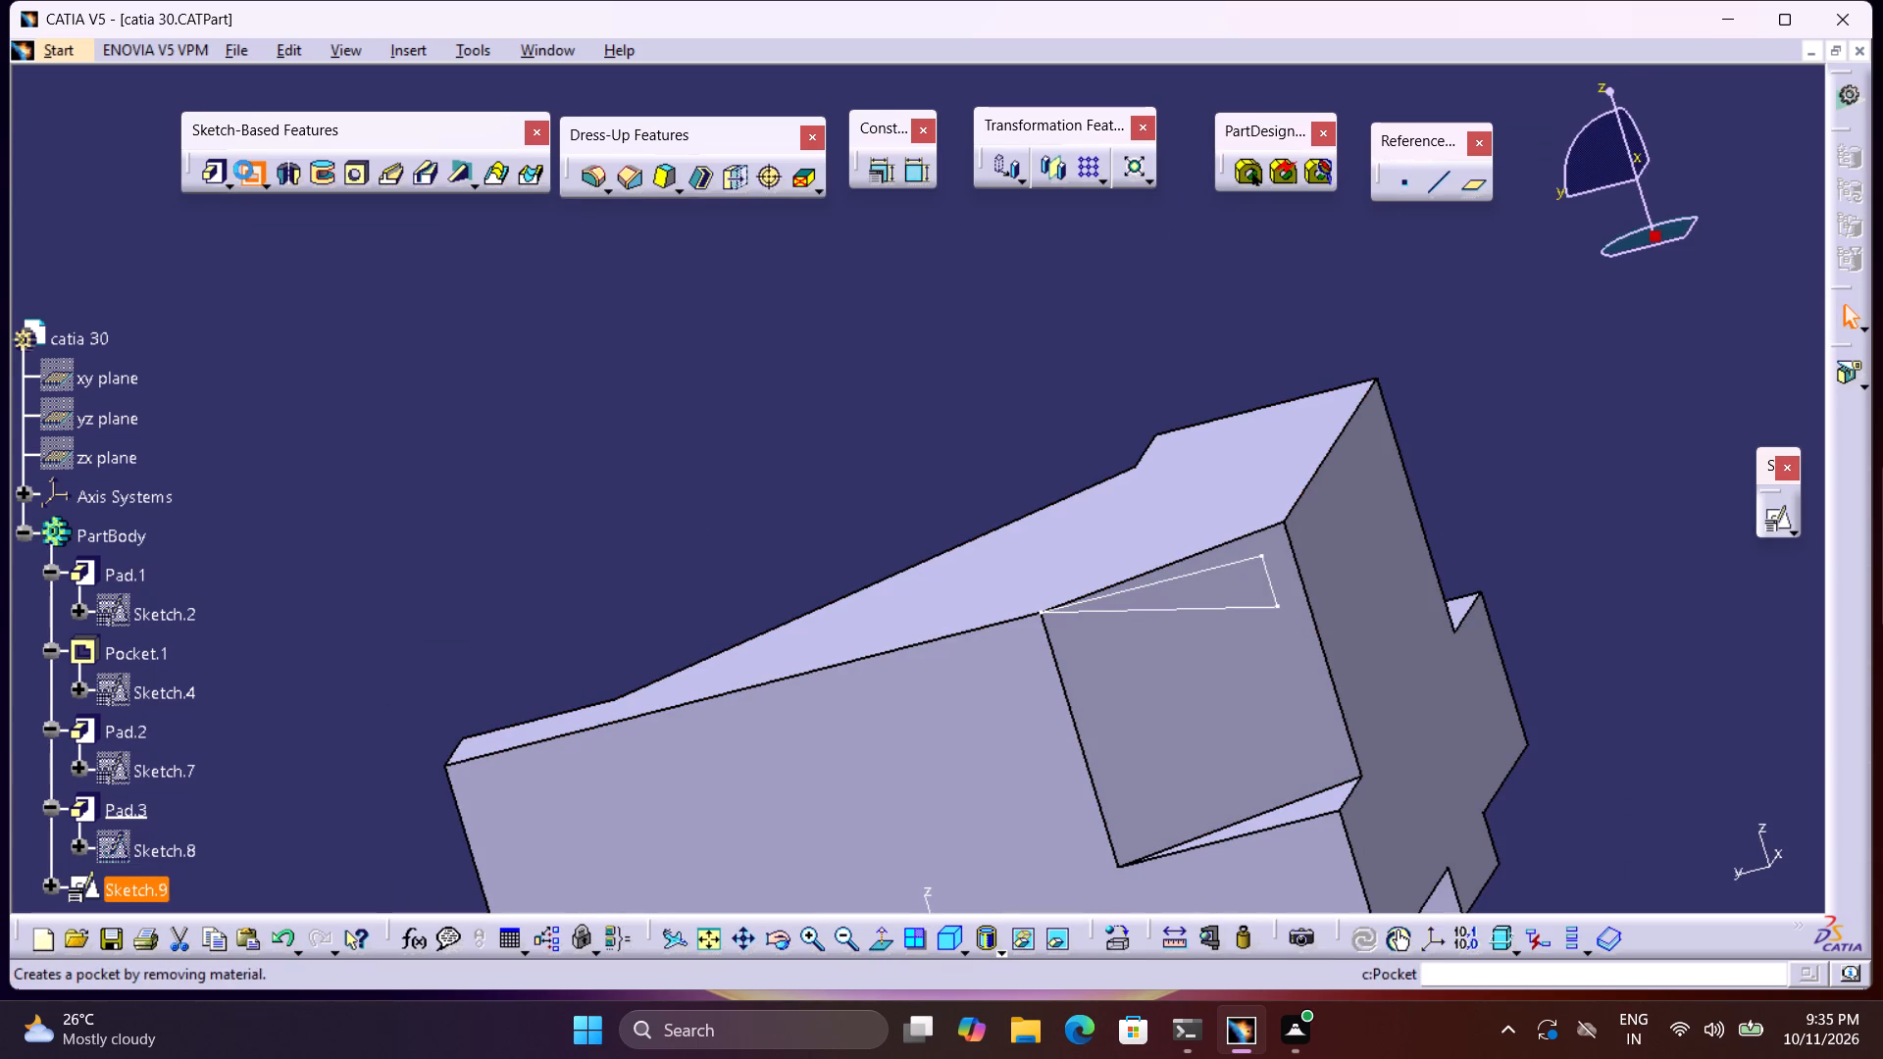
click(1681, 575)
click(1679, 568)
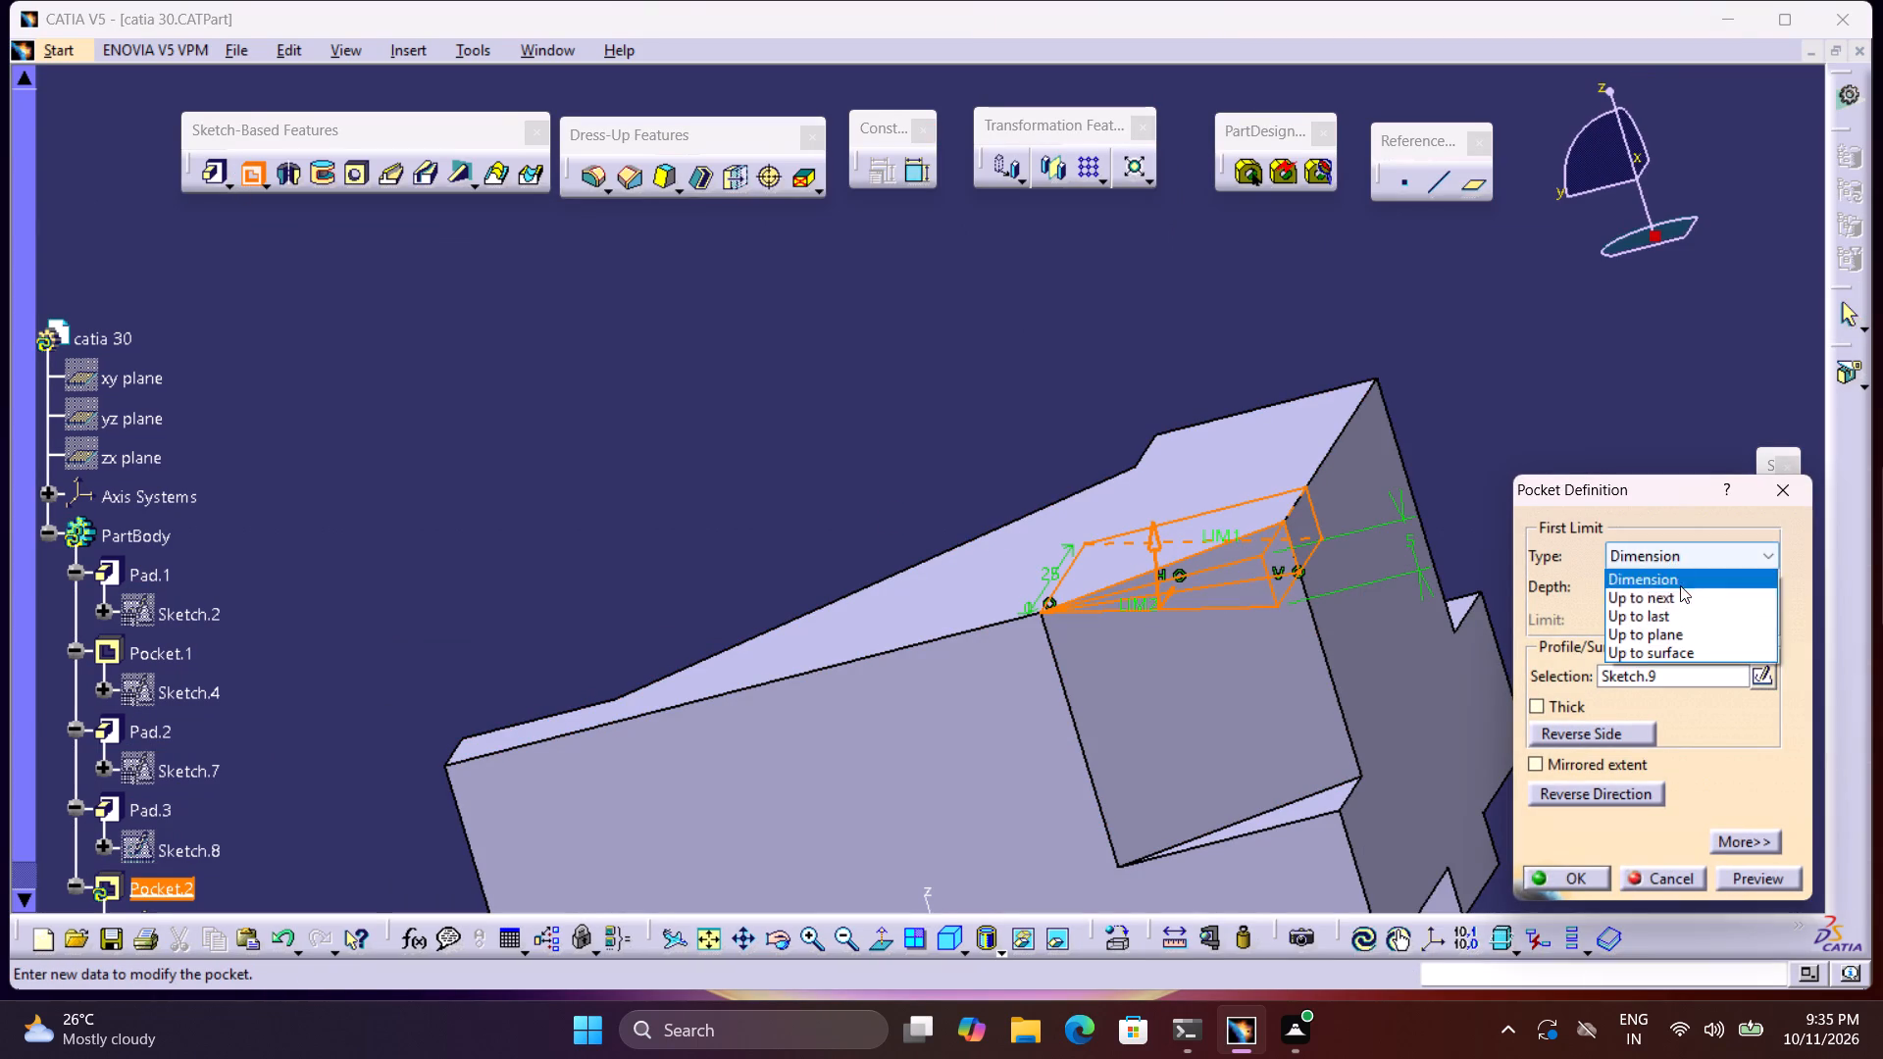
click(1677, 593)
click(1589, 869)
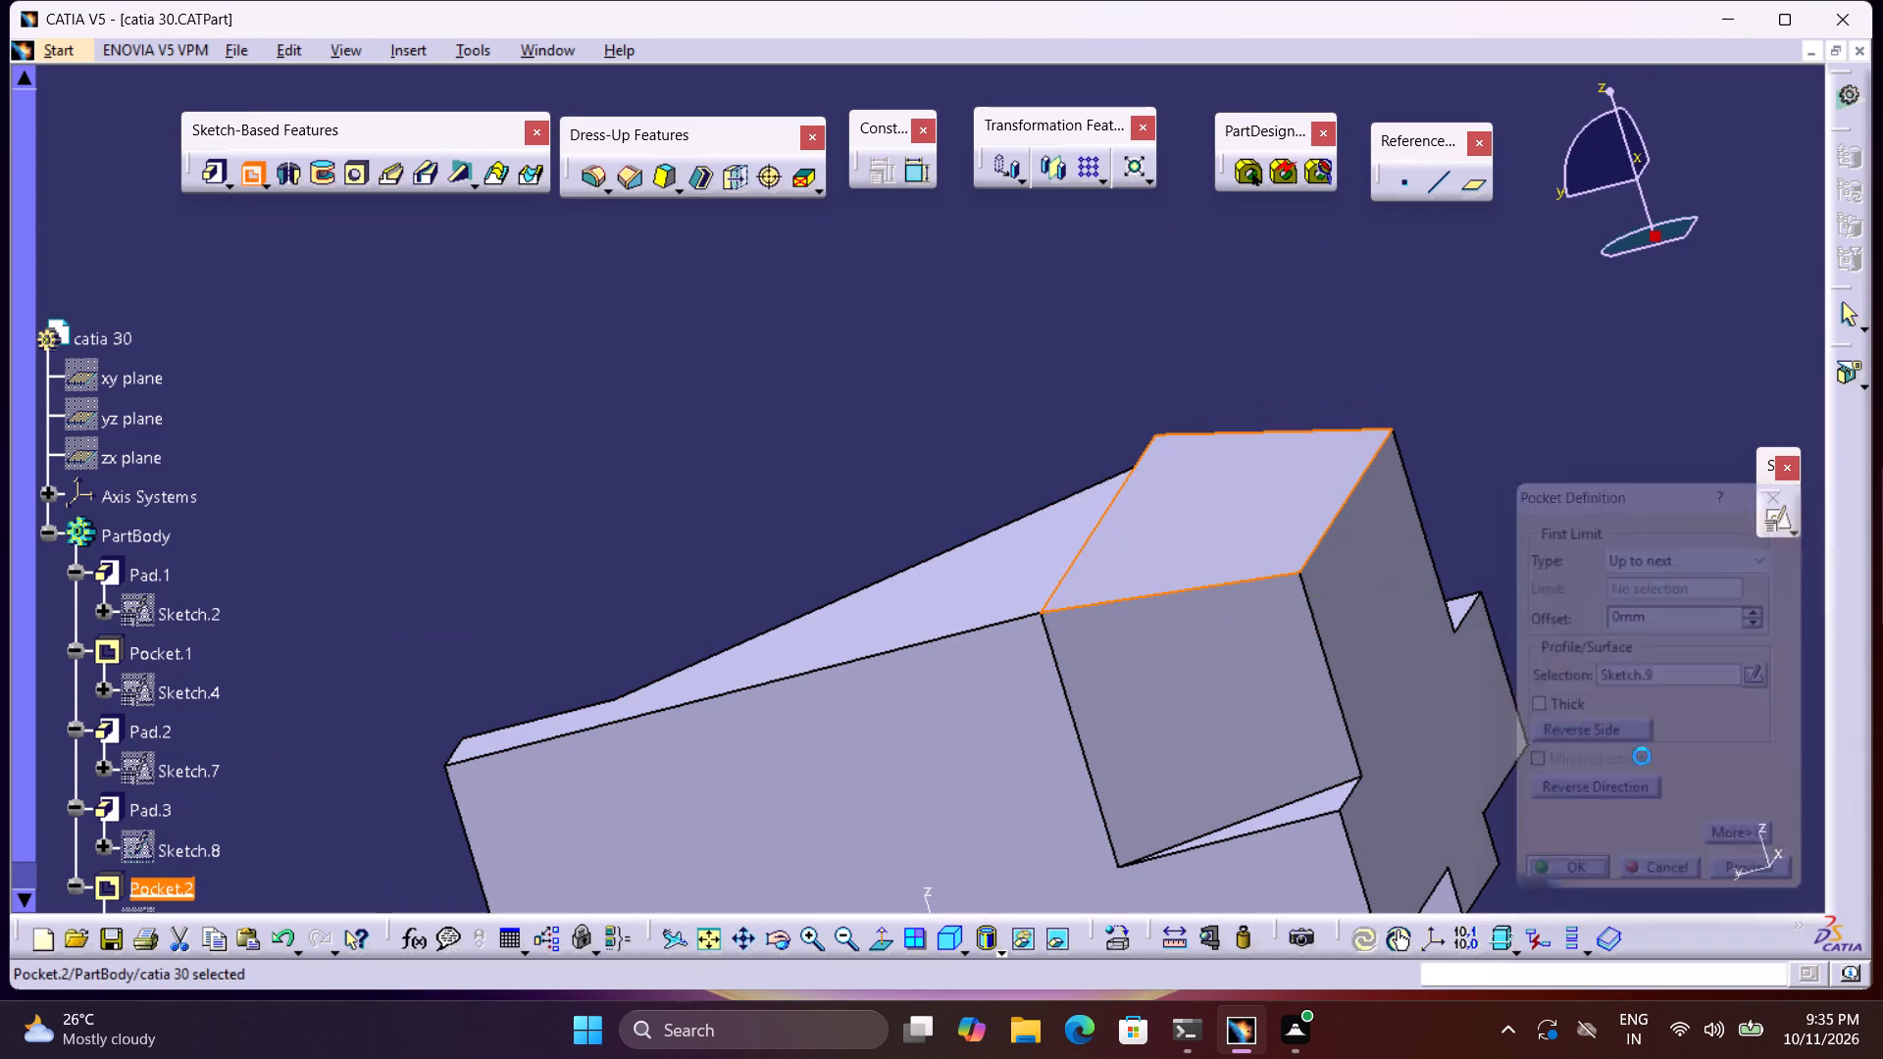
click(949, 940)
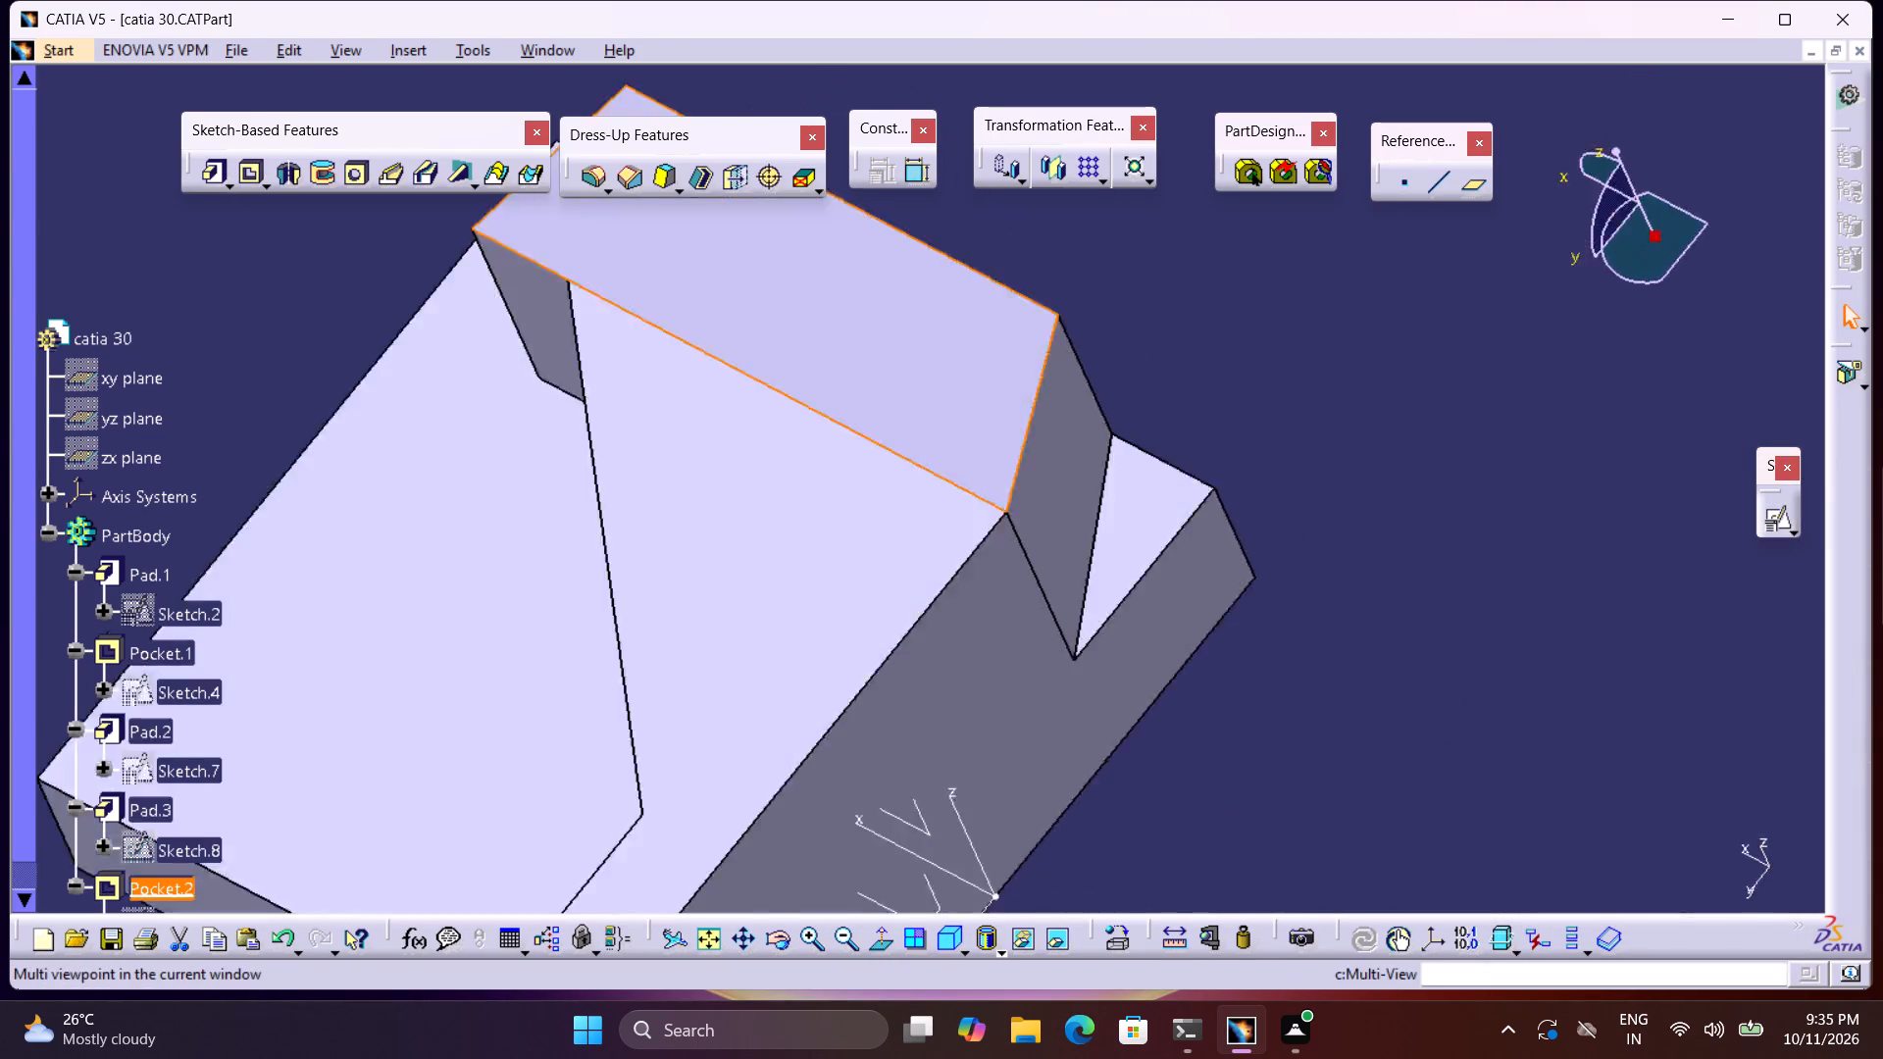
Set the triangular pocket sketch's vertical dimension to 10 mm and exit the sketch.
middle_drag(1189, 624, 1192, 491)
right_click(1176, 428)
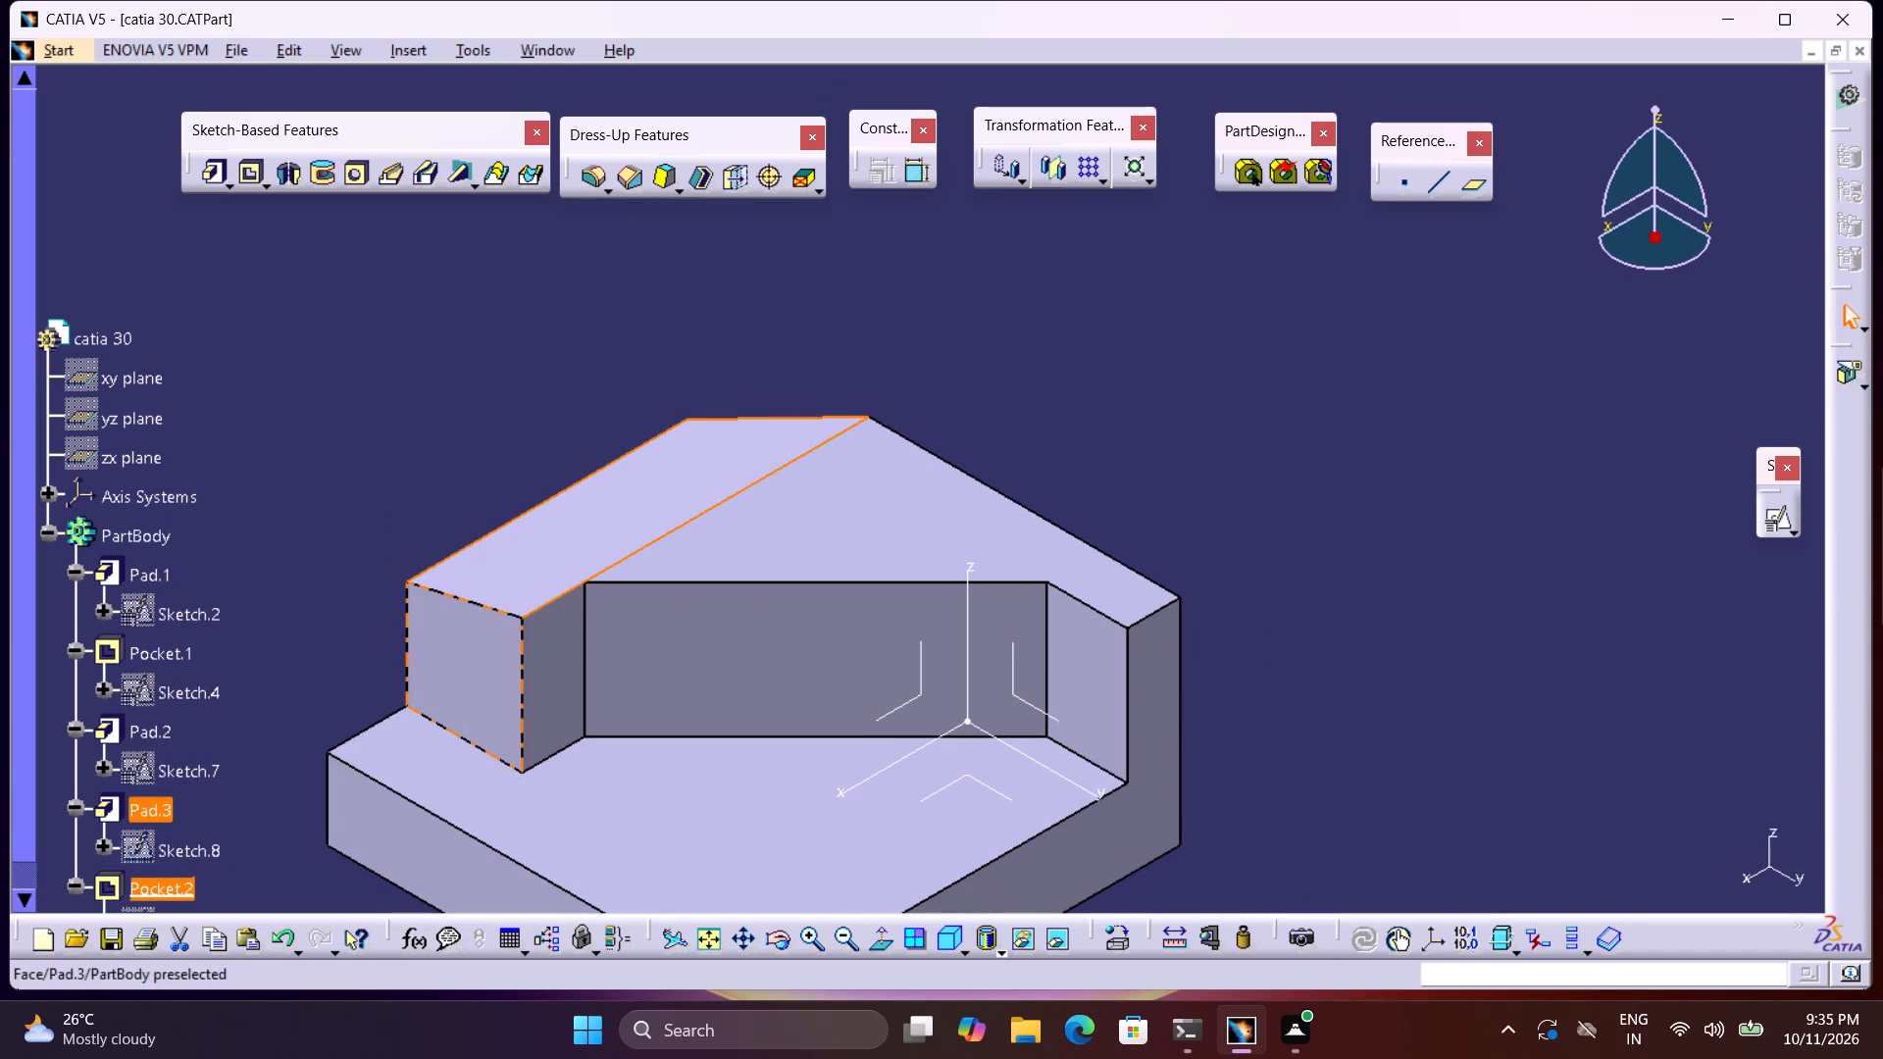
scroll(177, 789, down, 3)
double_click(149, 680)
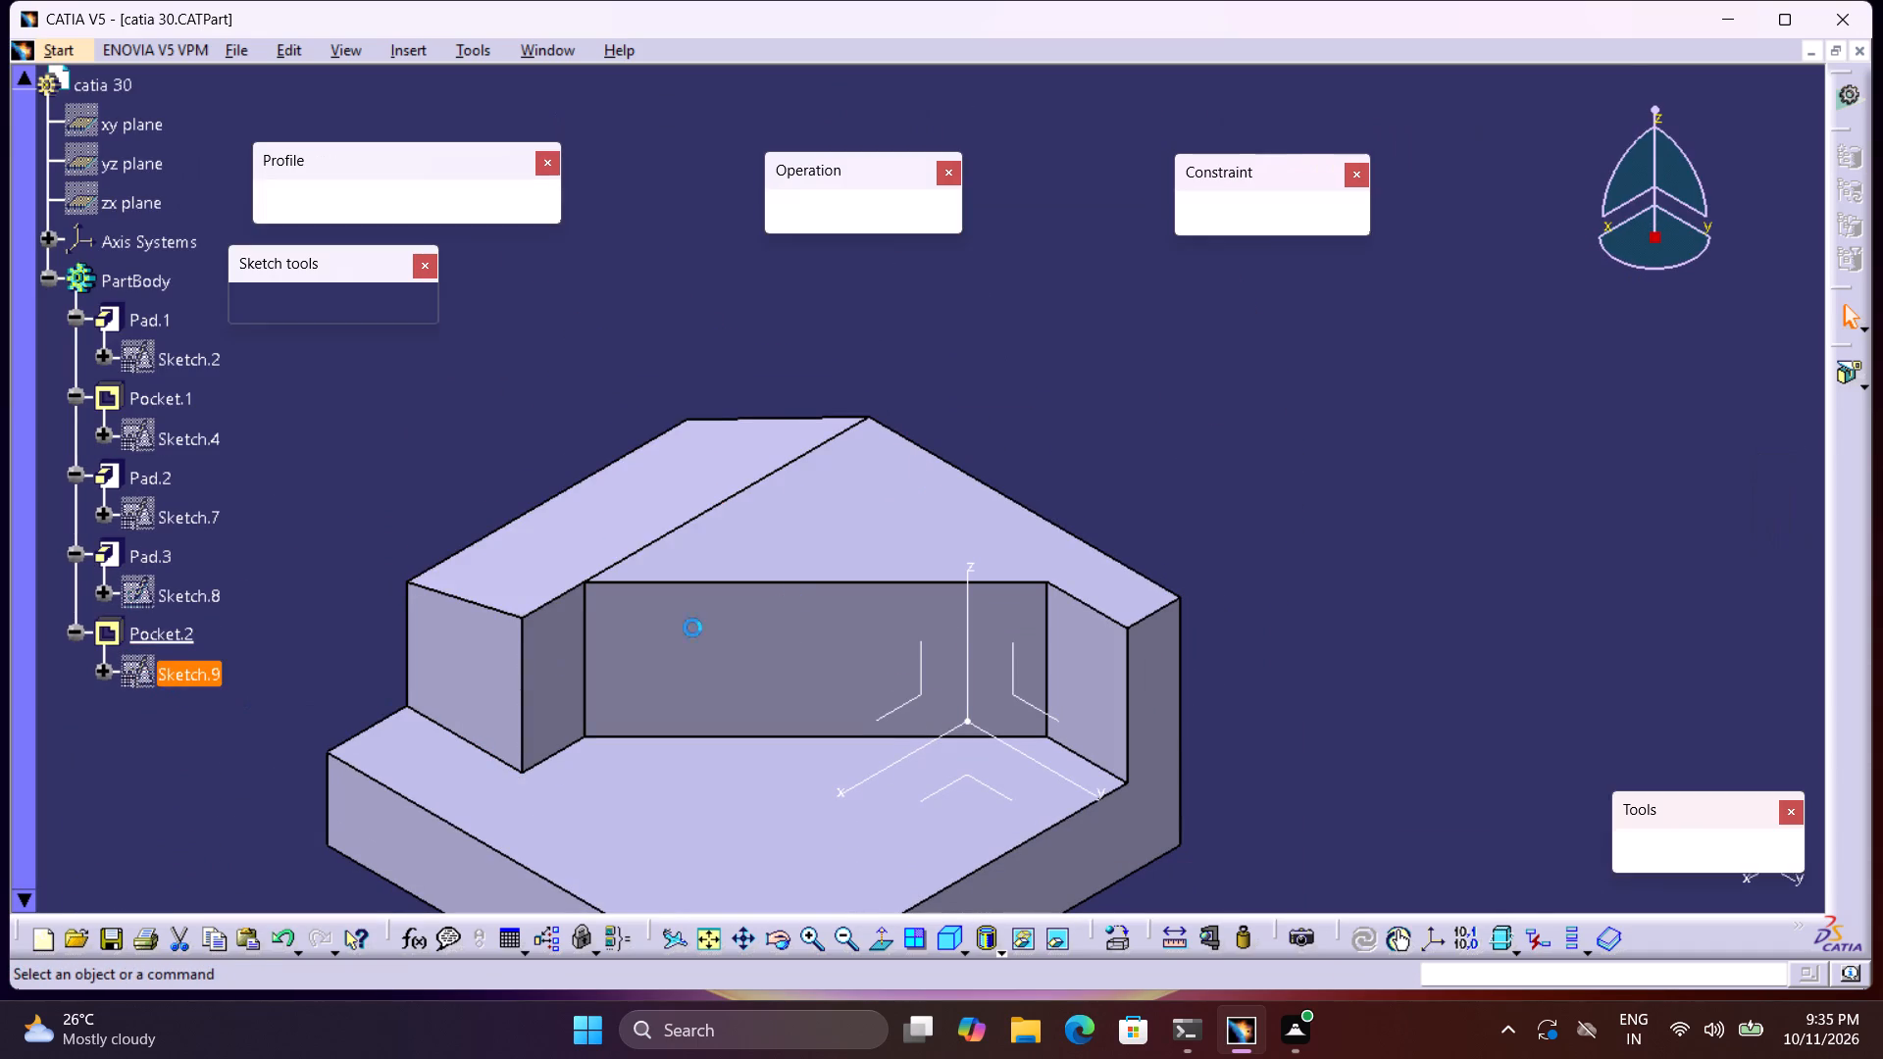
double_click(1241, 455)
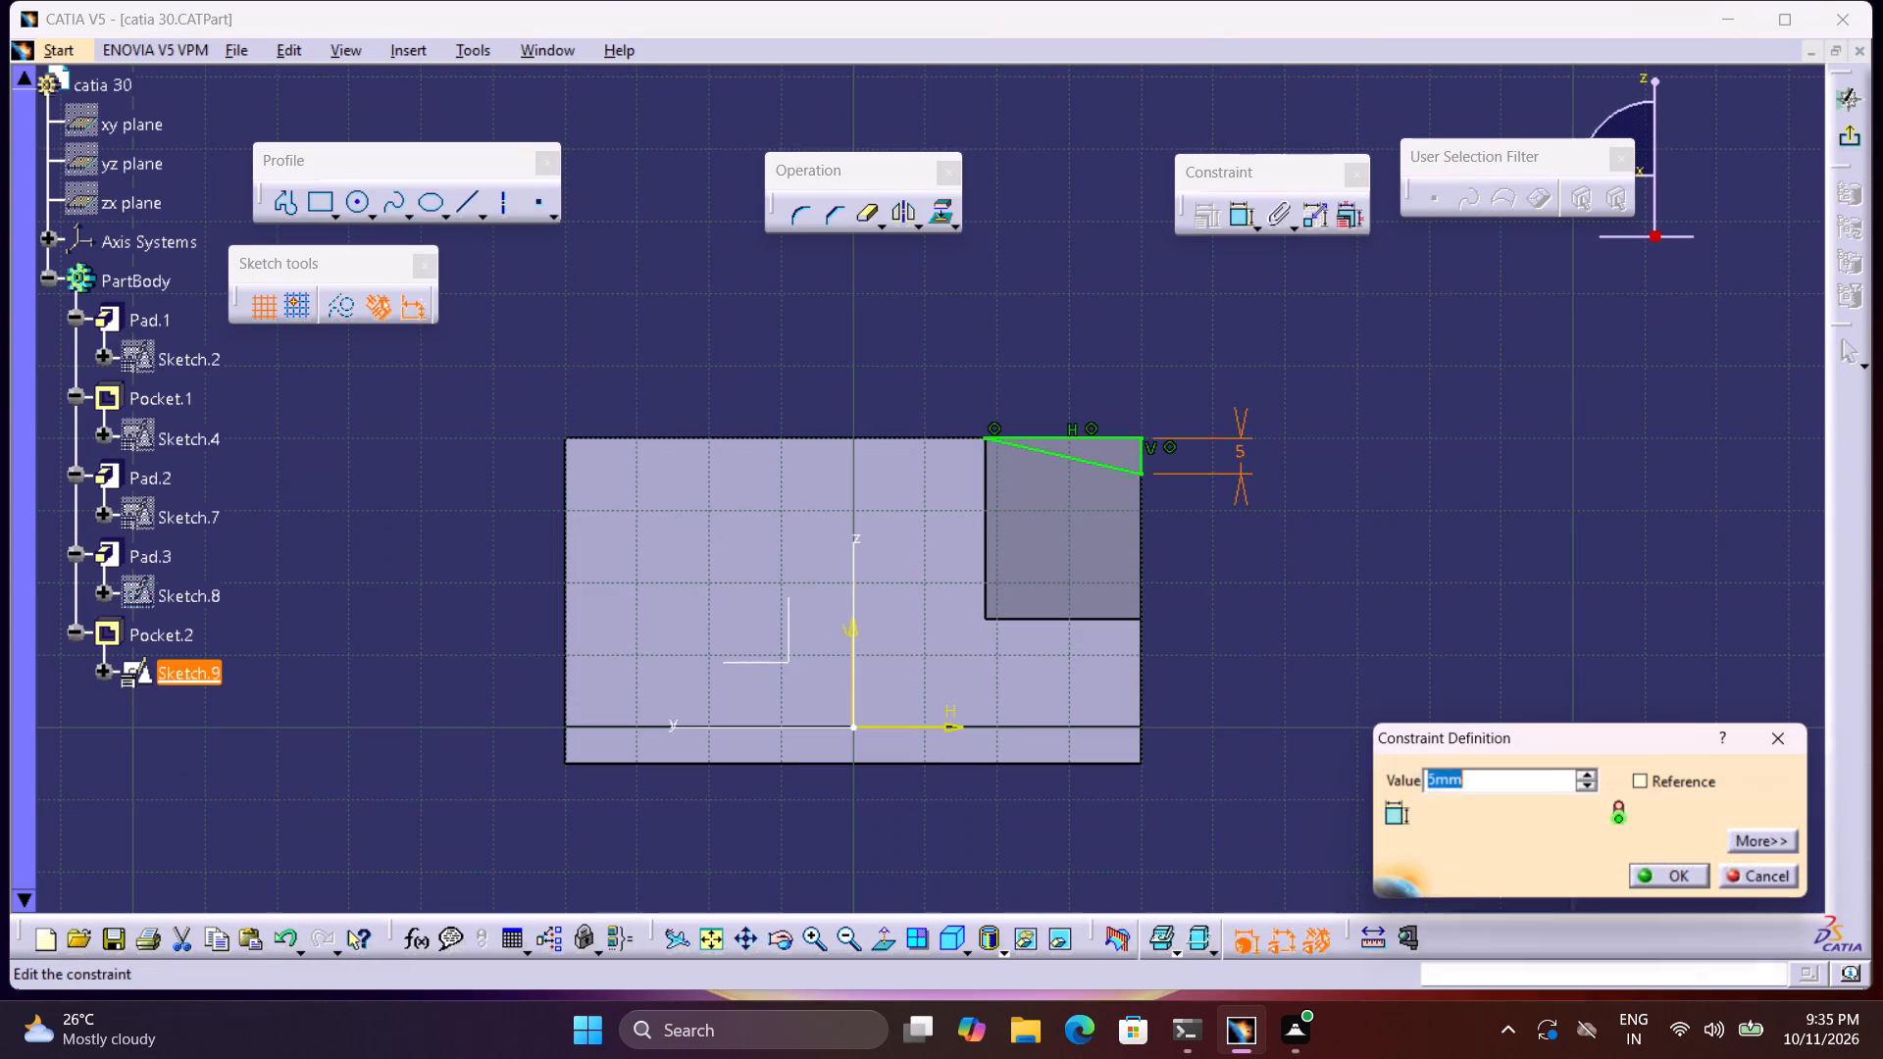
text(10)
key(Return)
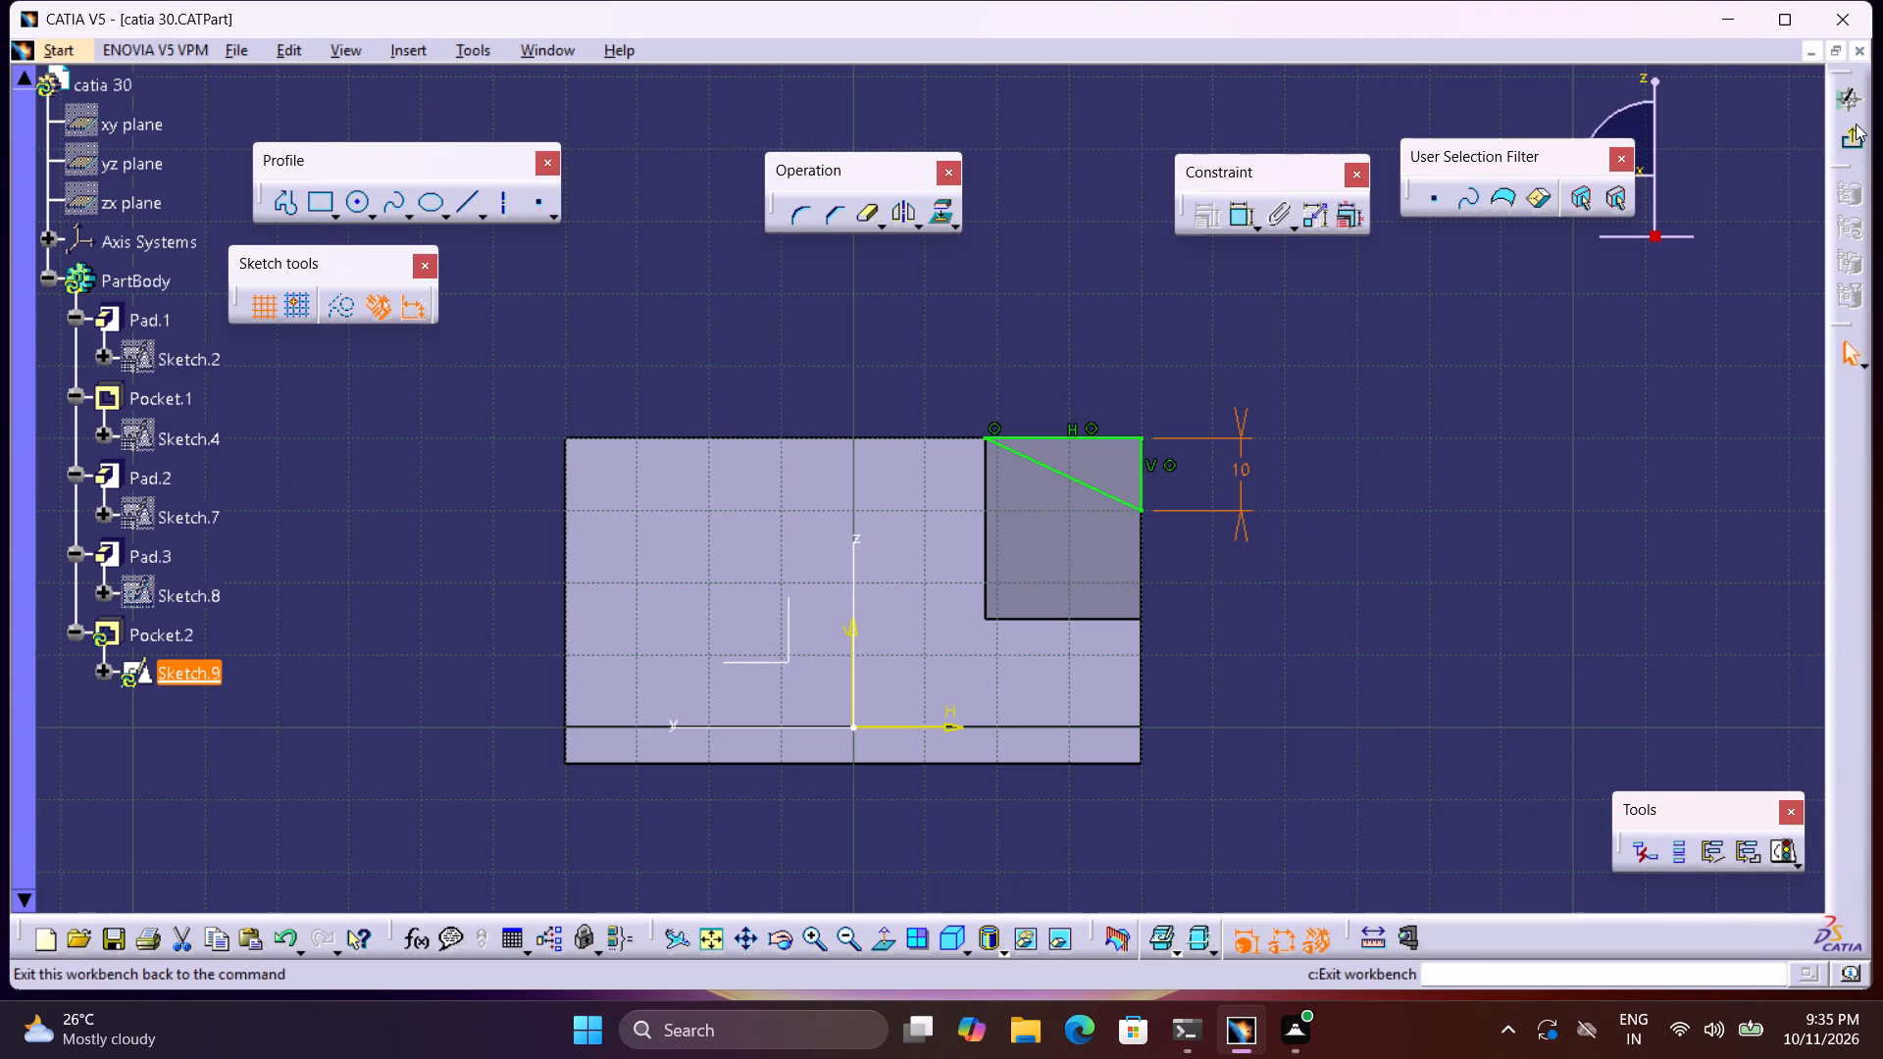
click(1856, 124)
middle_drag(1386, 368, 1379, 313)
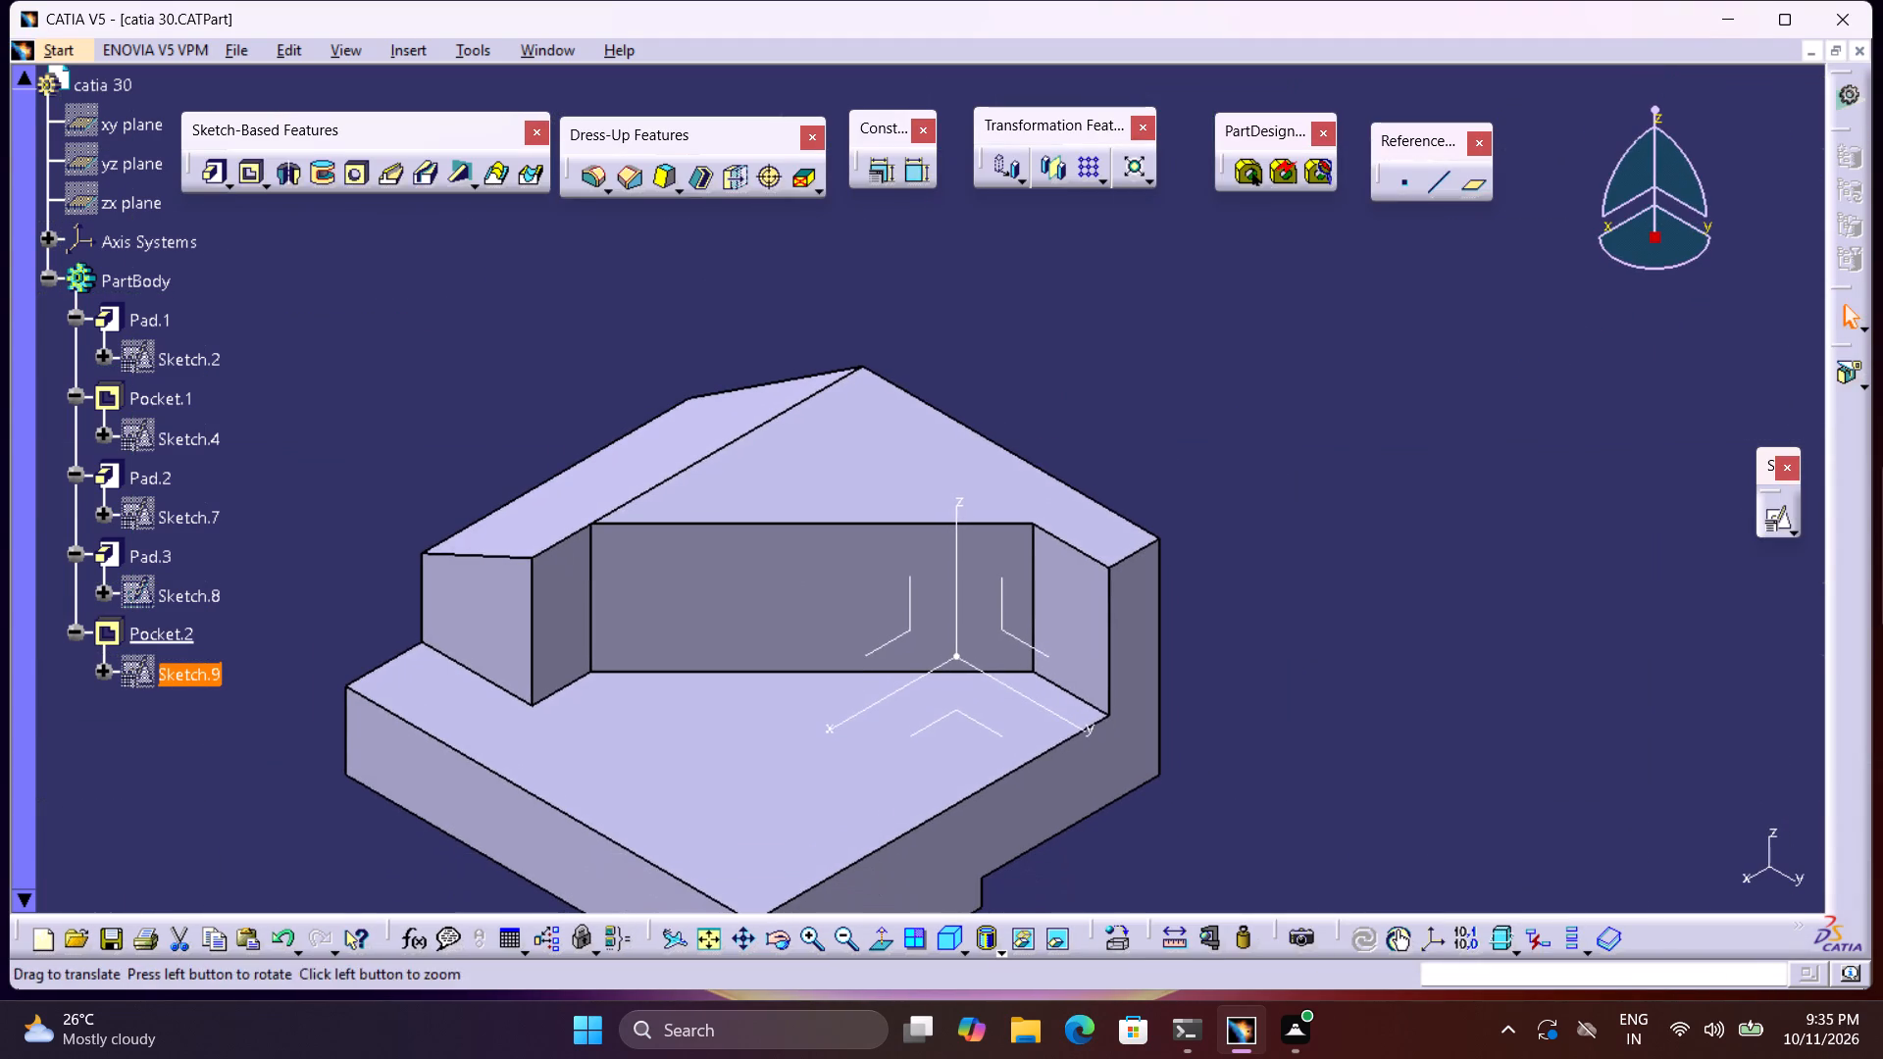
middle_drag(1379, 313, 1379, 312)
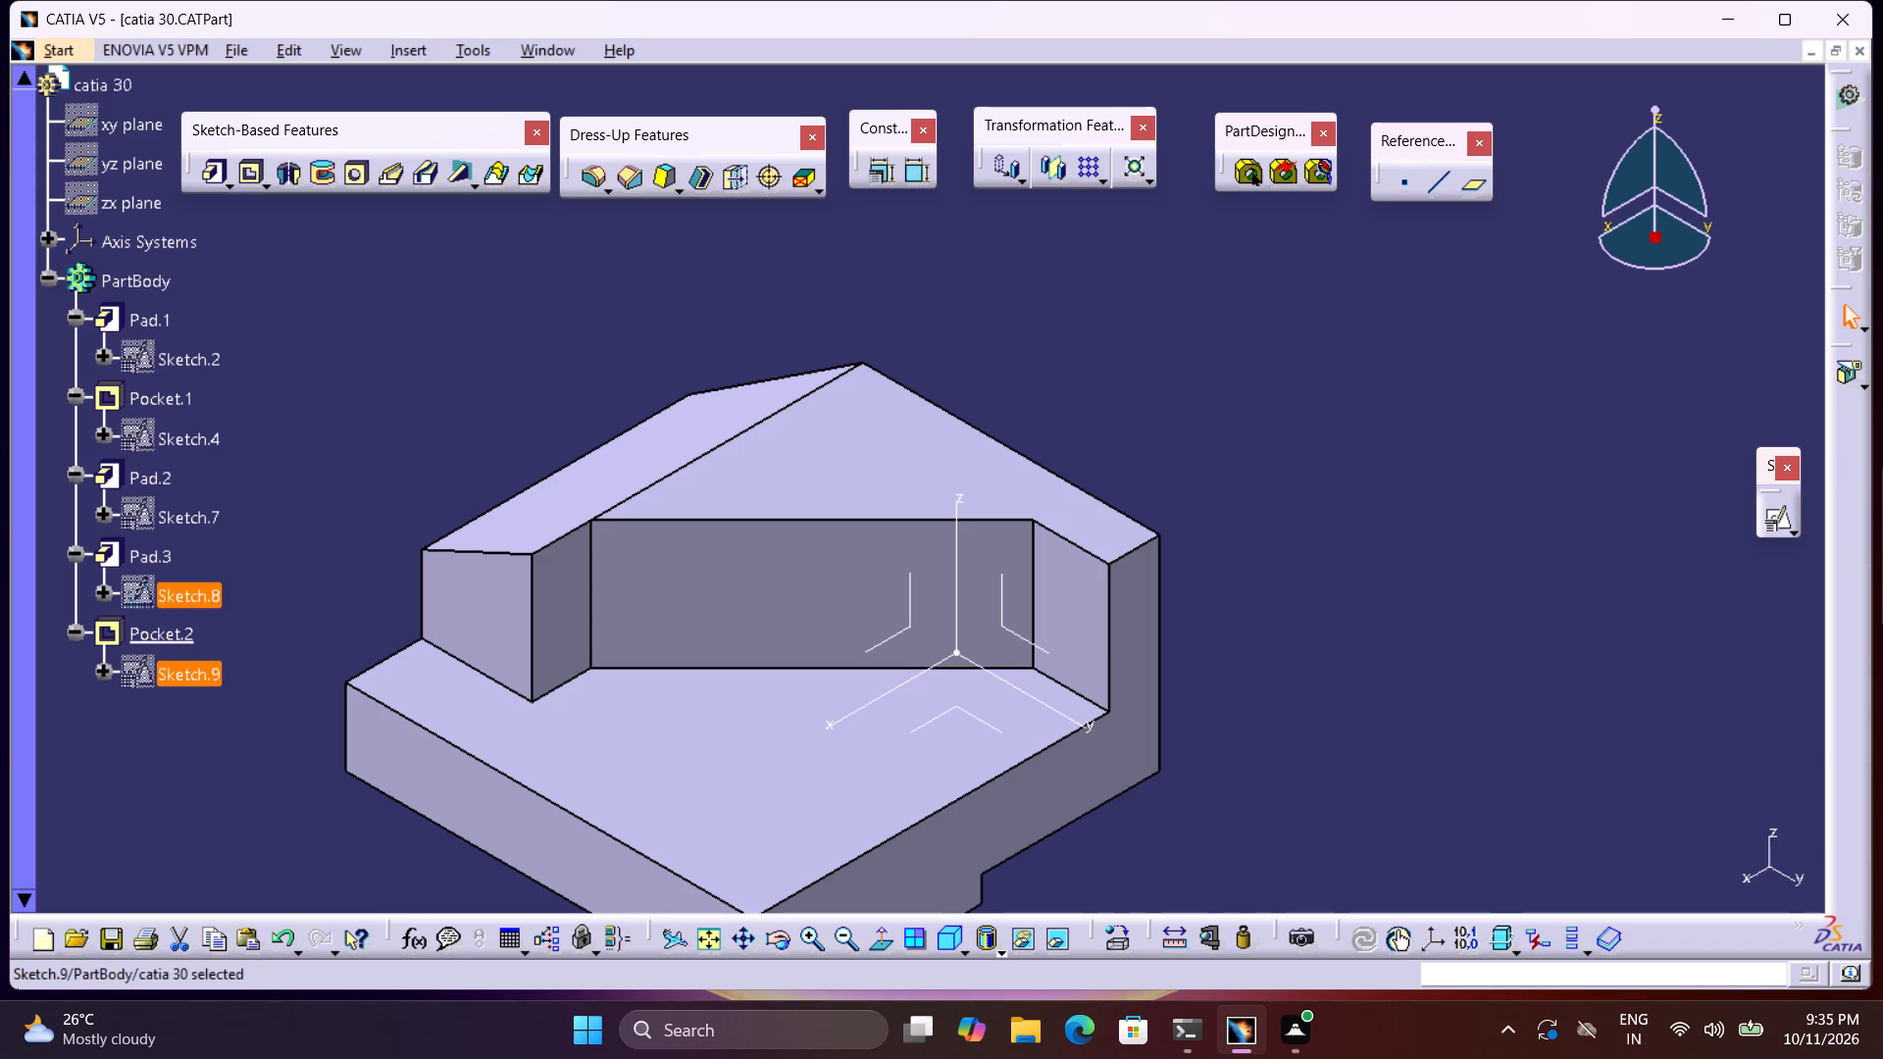
Undo the pocket dimension change, the triangular pocket with its sketch, and the 25 mm block's pad, keeping the block's profile sketch.
key(ctrl+z)
key(ctrl+z)
key(ctrl+z)
key(ctrl+z)
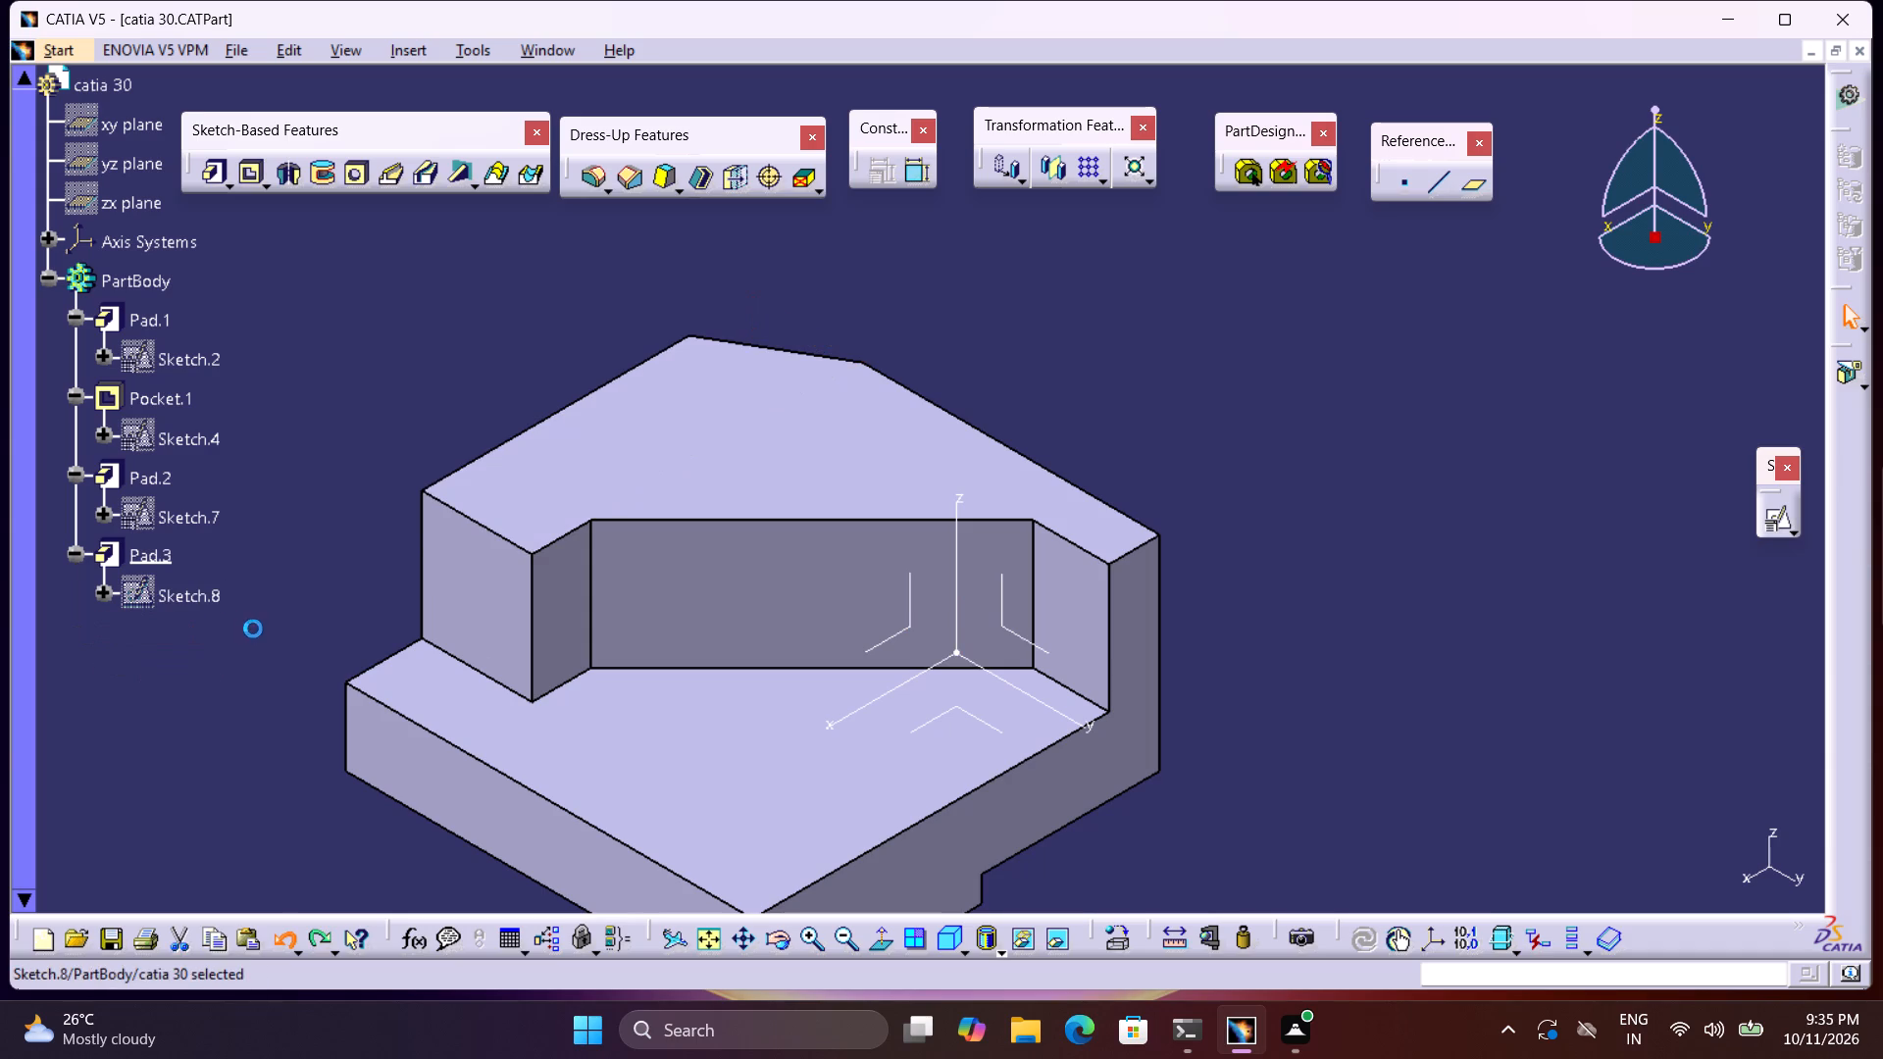
key(ctrl+z)
key(ctrl+z)
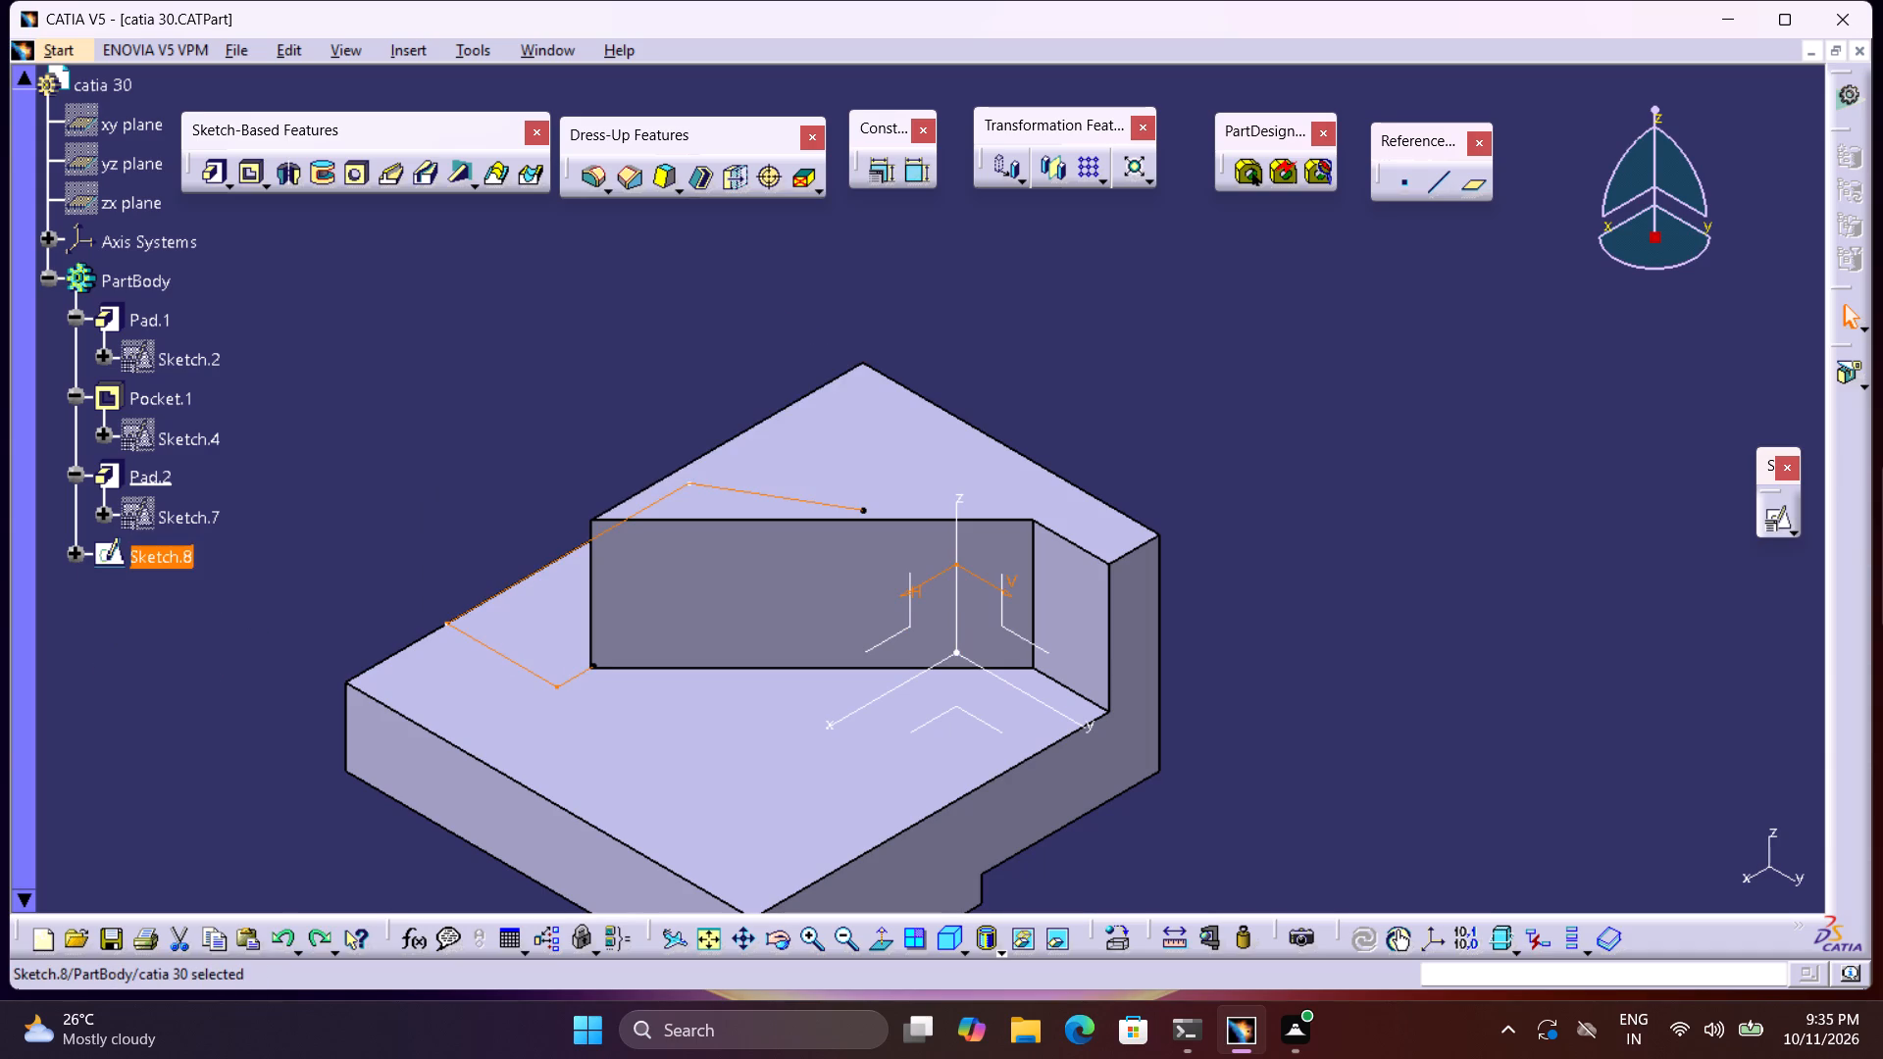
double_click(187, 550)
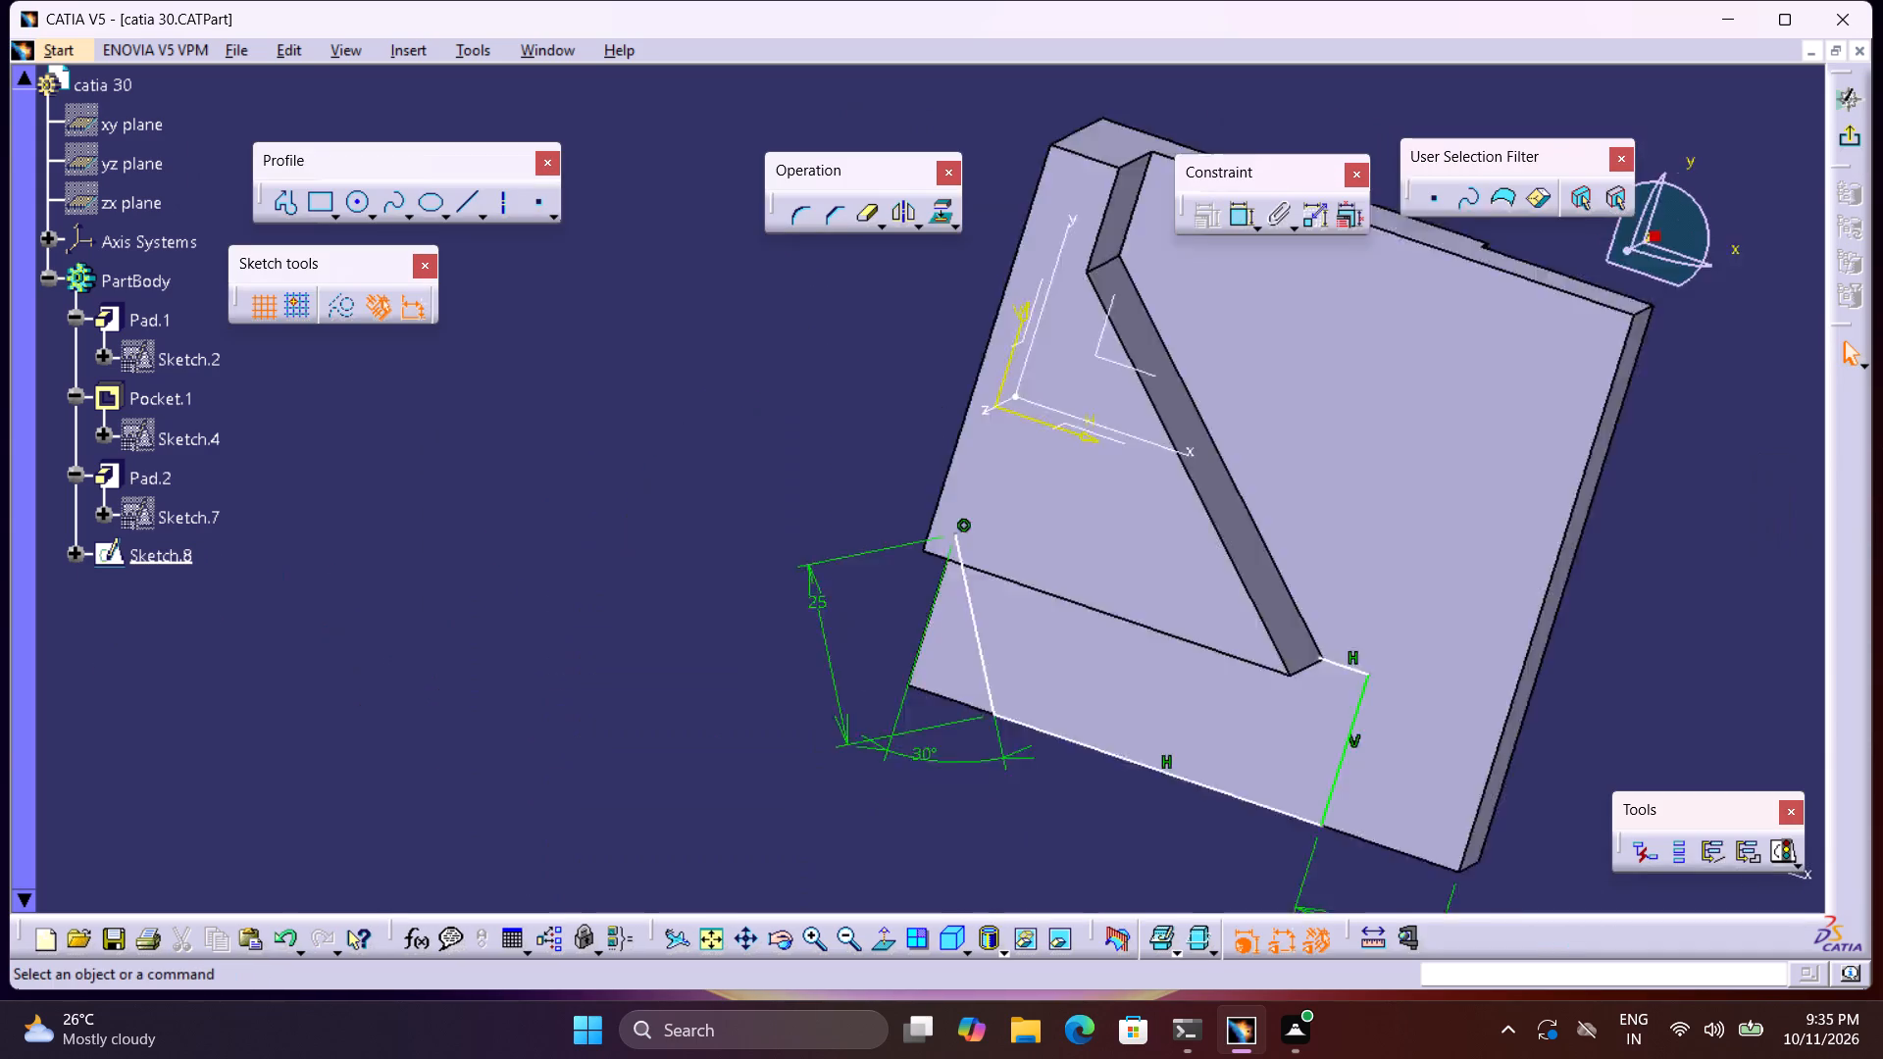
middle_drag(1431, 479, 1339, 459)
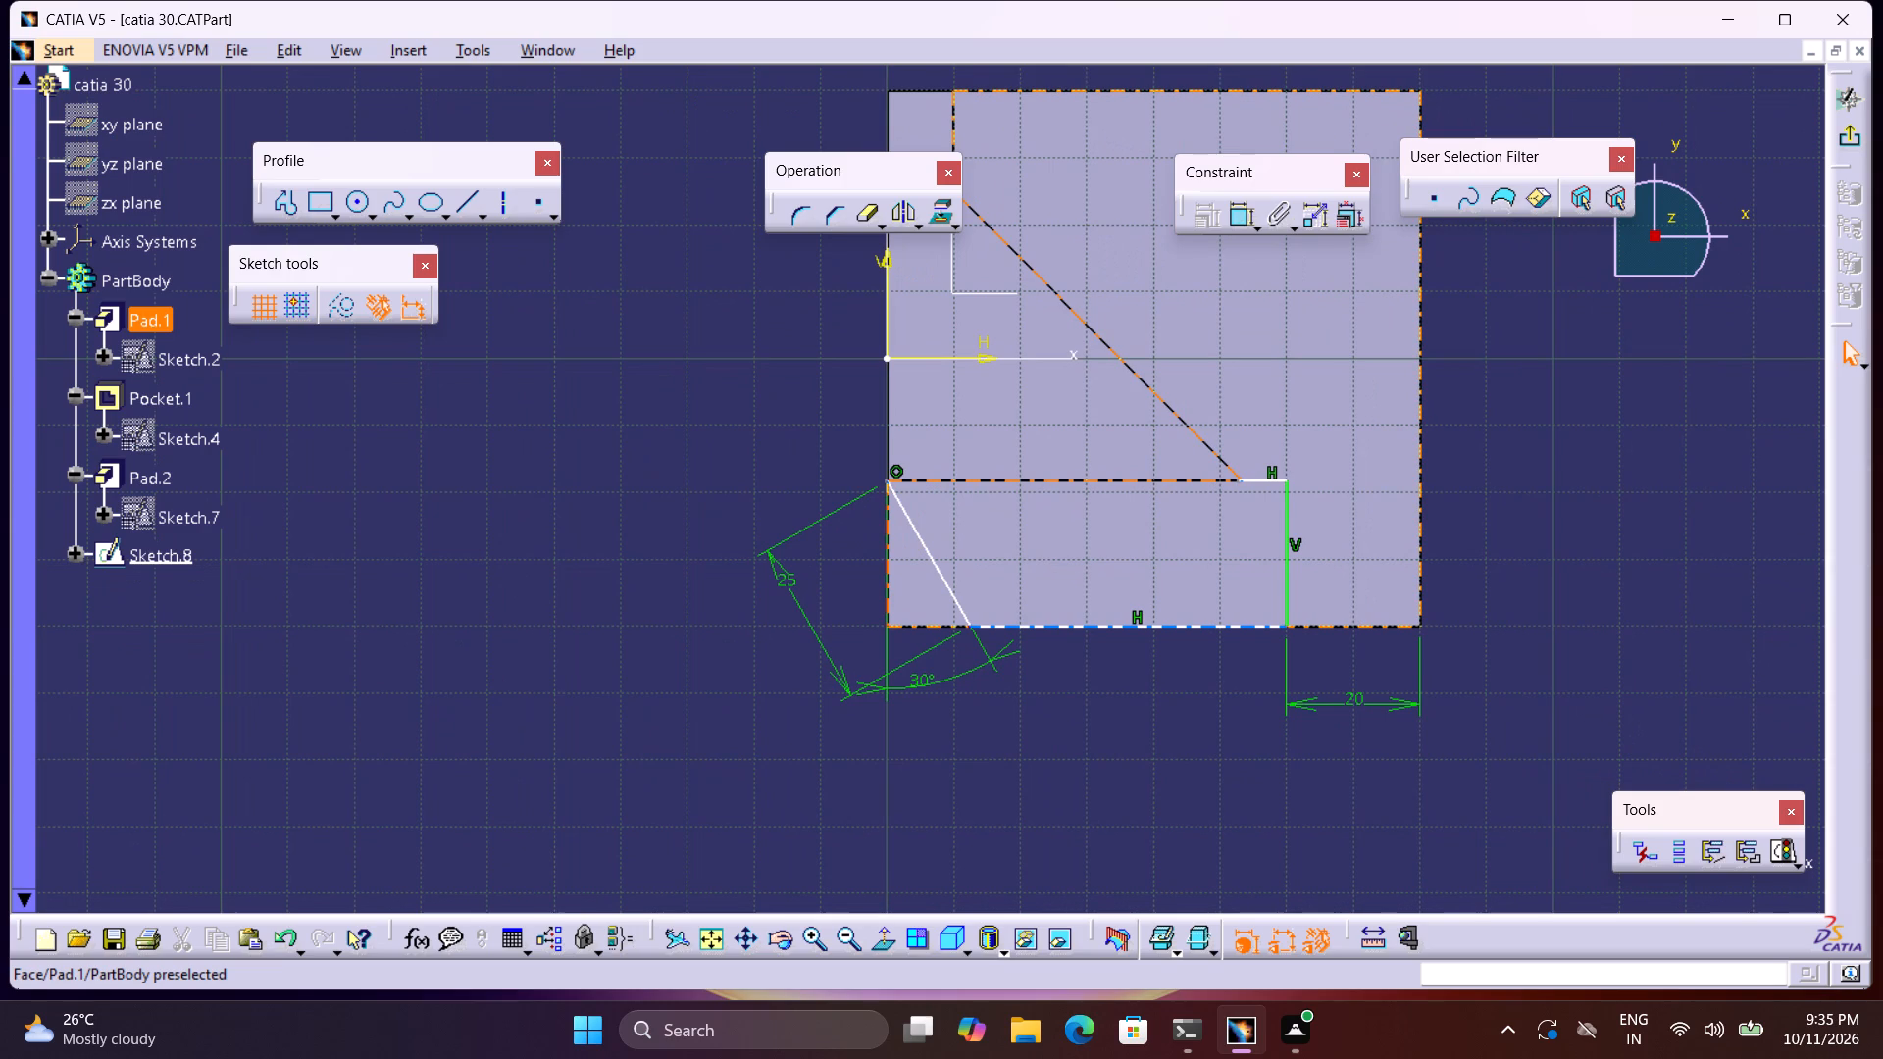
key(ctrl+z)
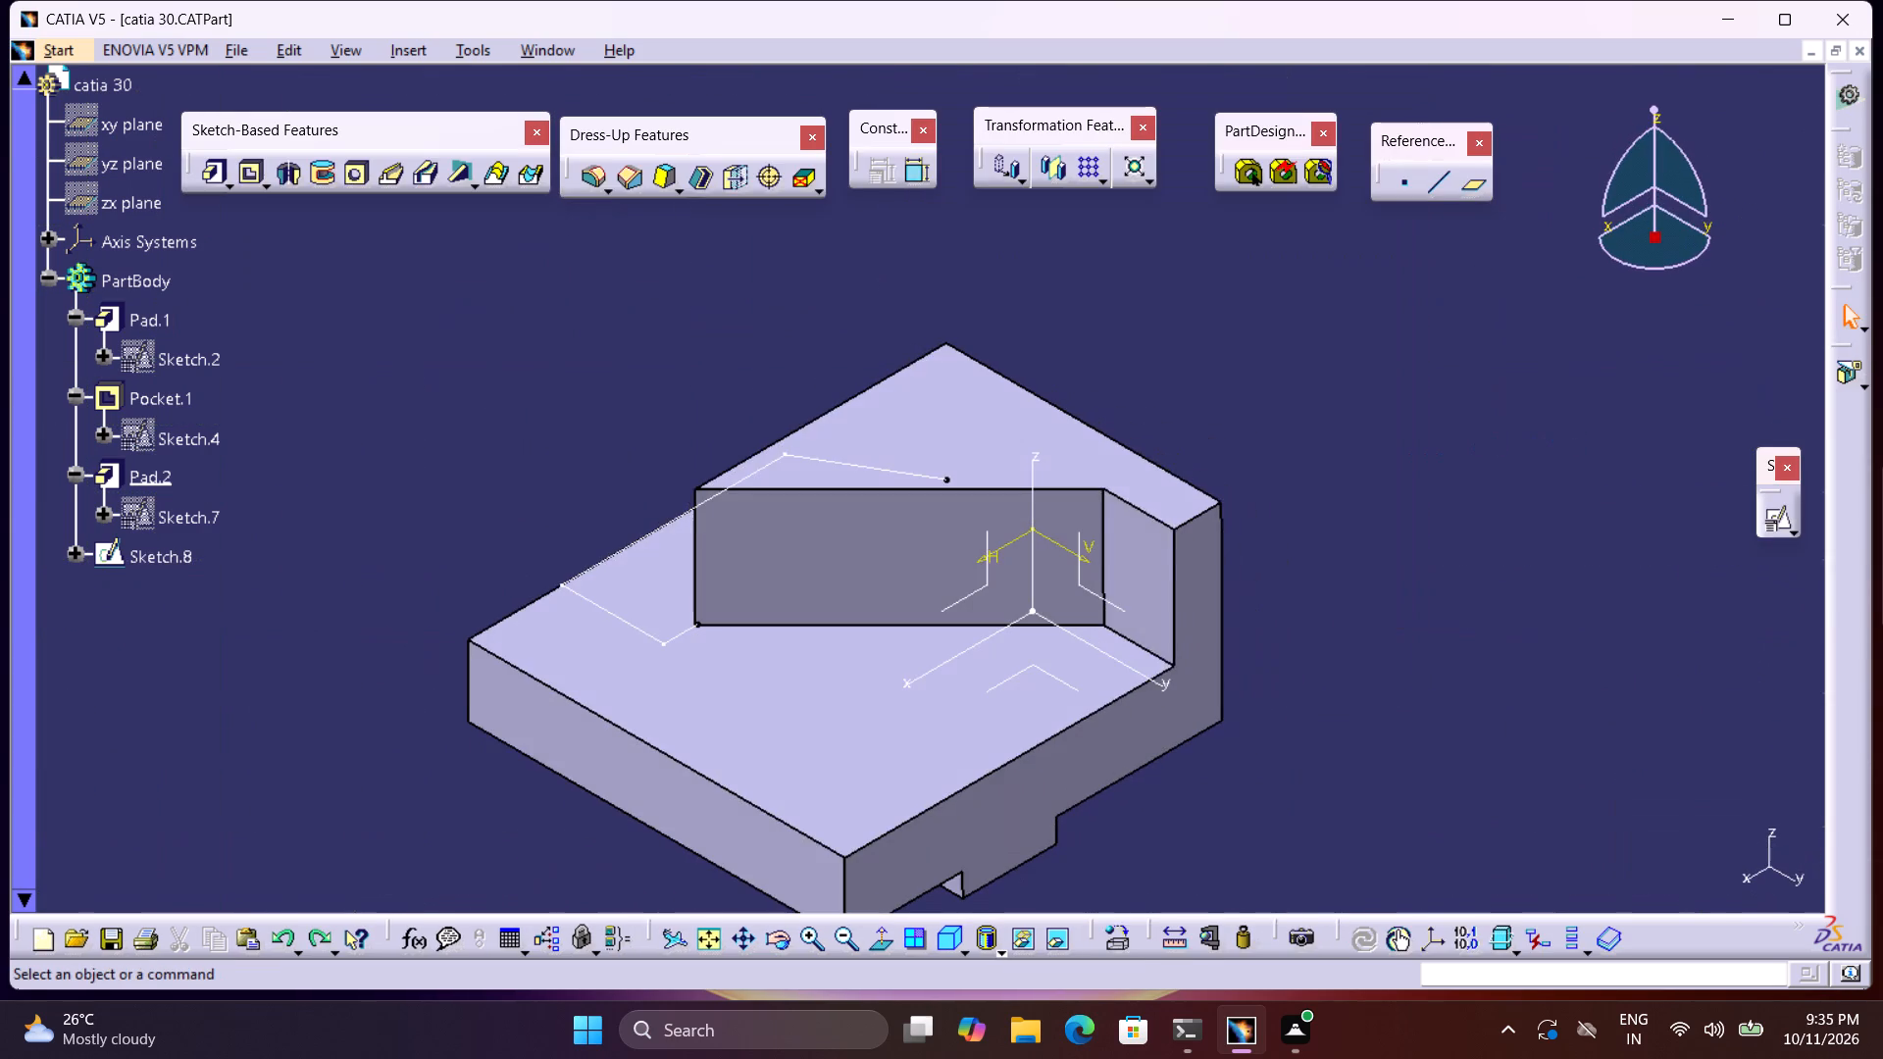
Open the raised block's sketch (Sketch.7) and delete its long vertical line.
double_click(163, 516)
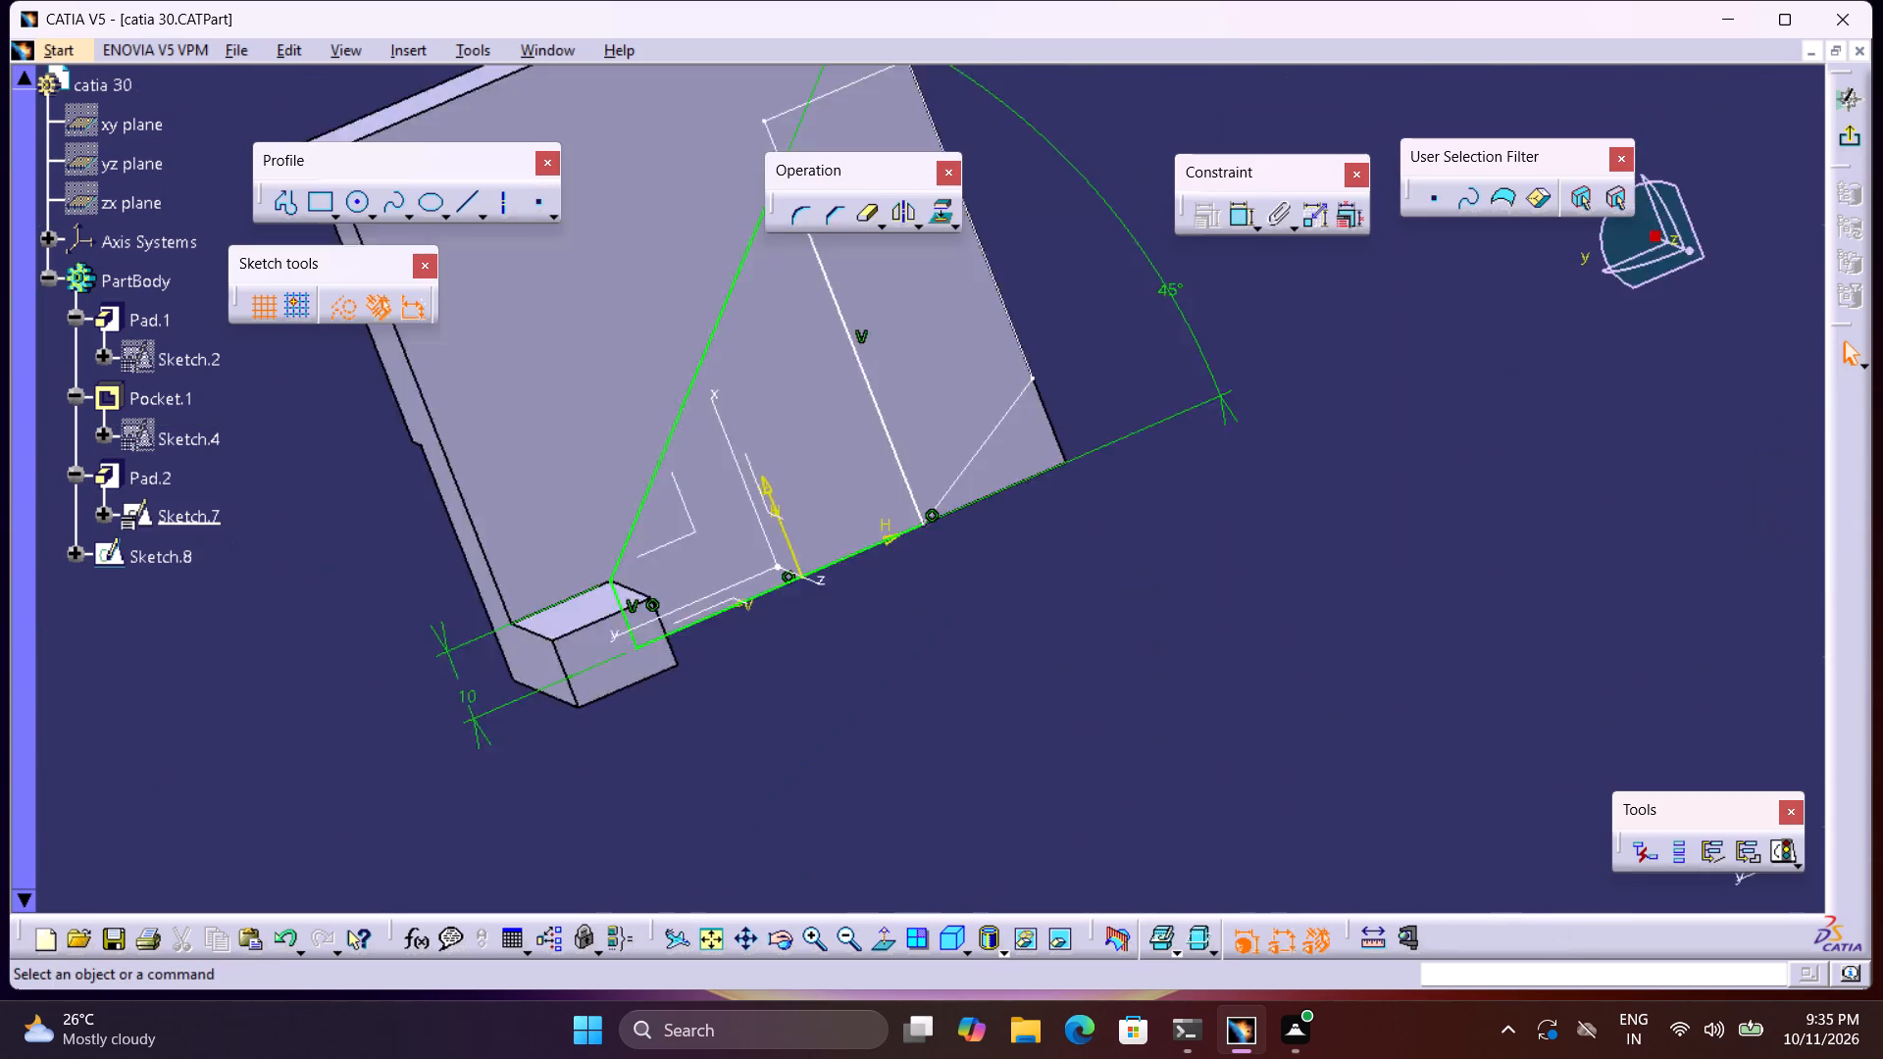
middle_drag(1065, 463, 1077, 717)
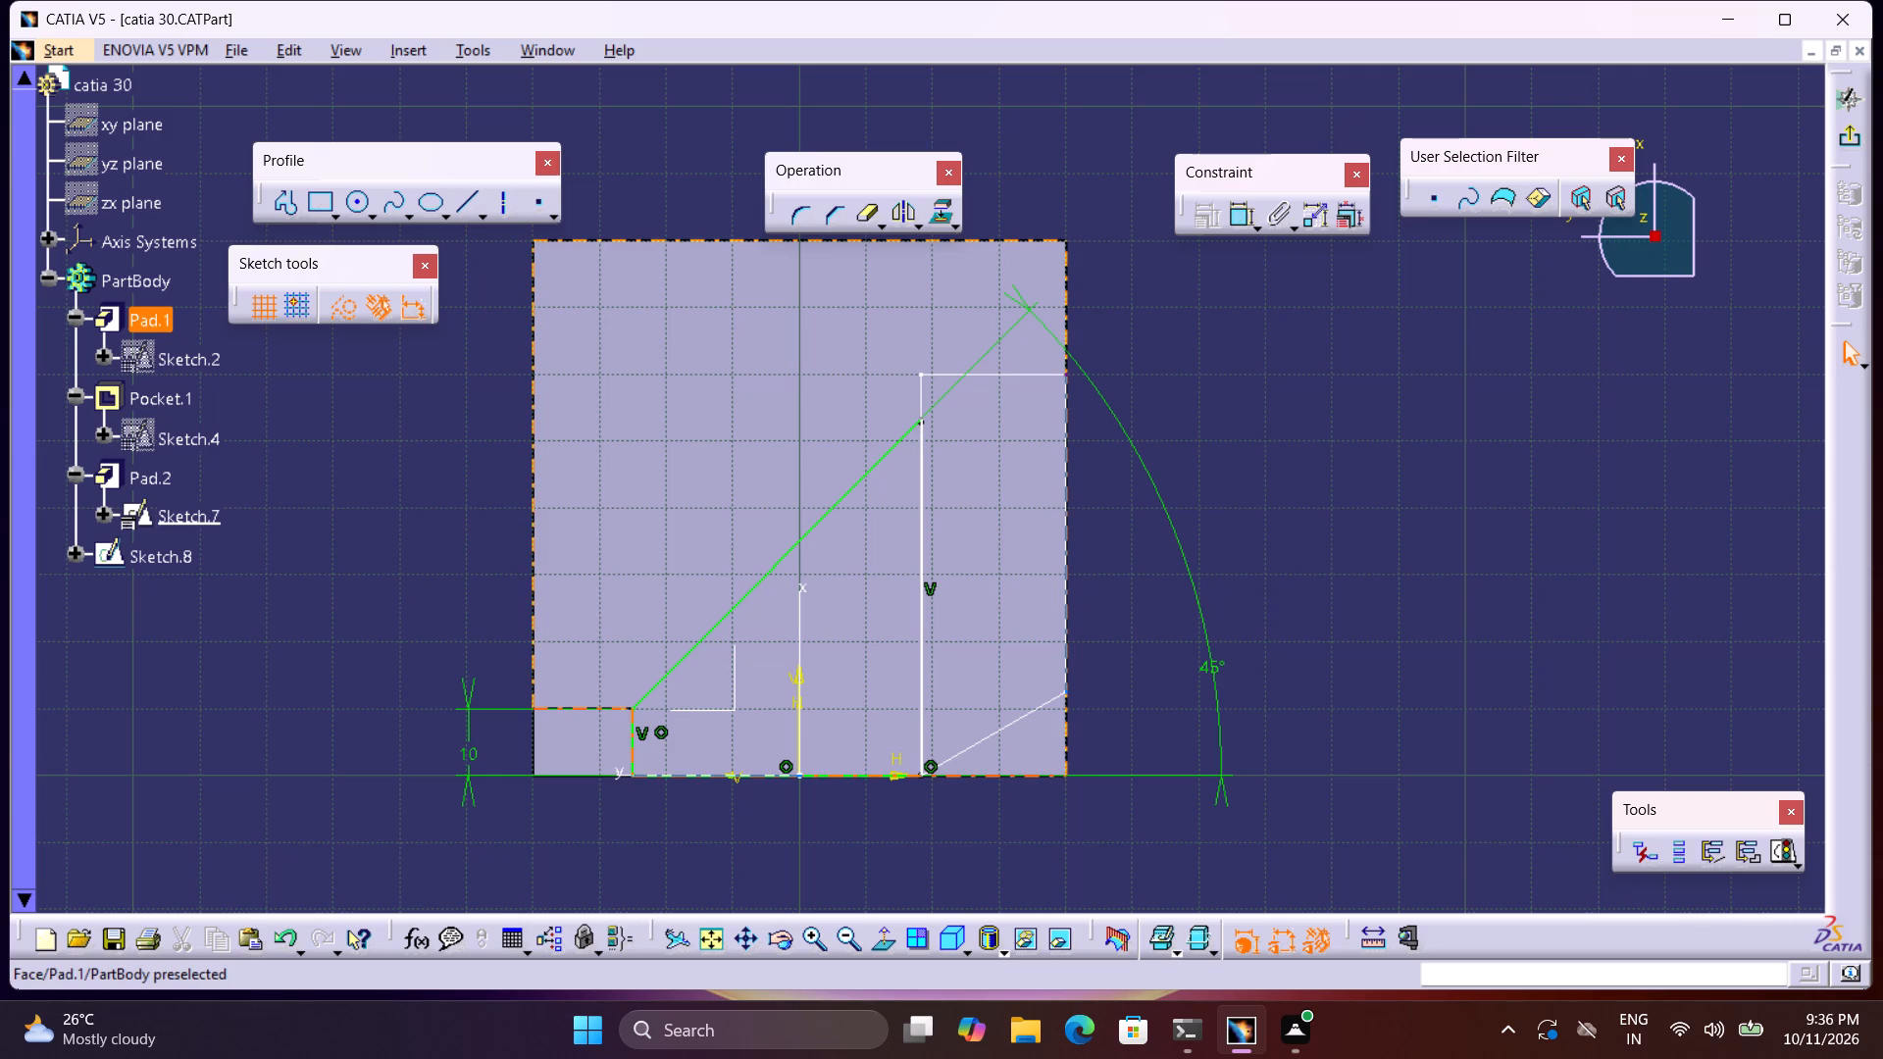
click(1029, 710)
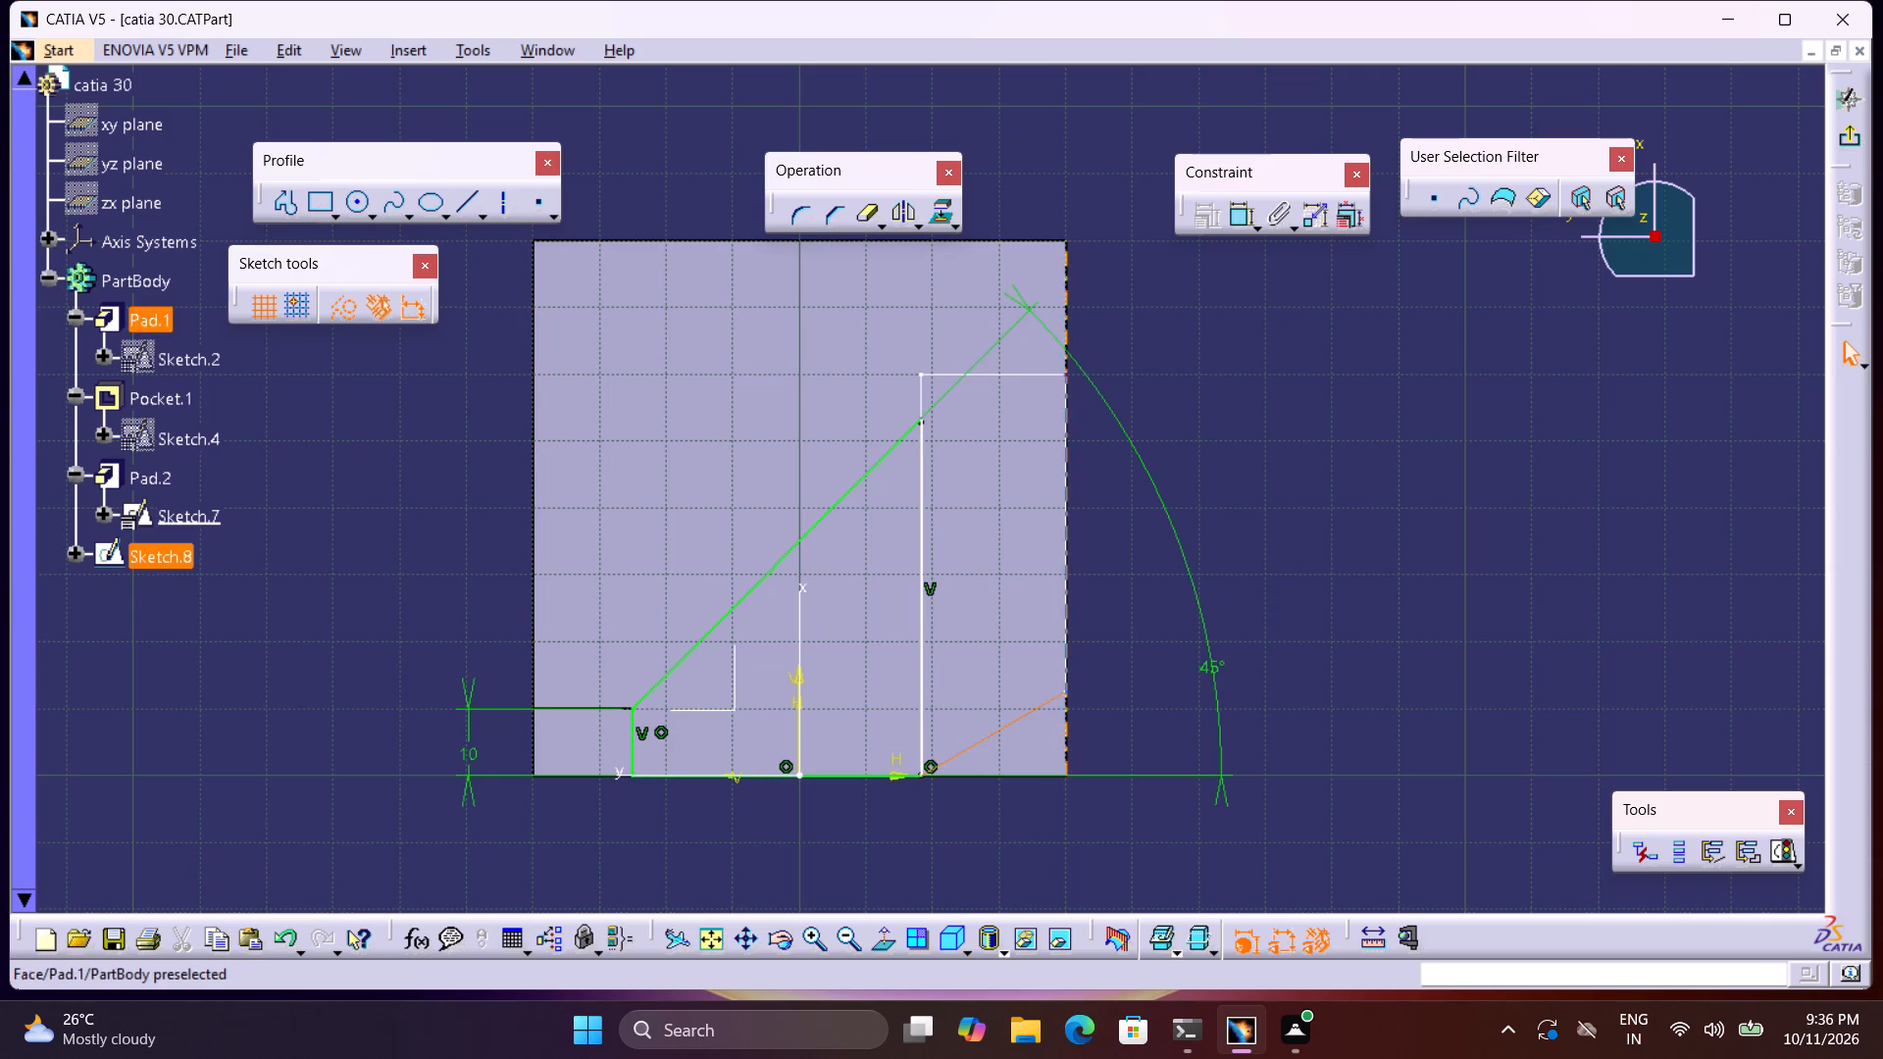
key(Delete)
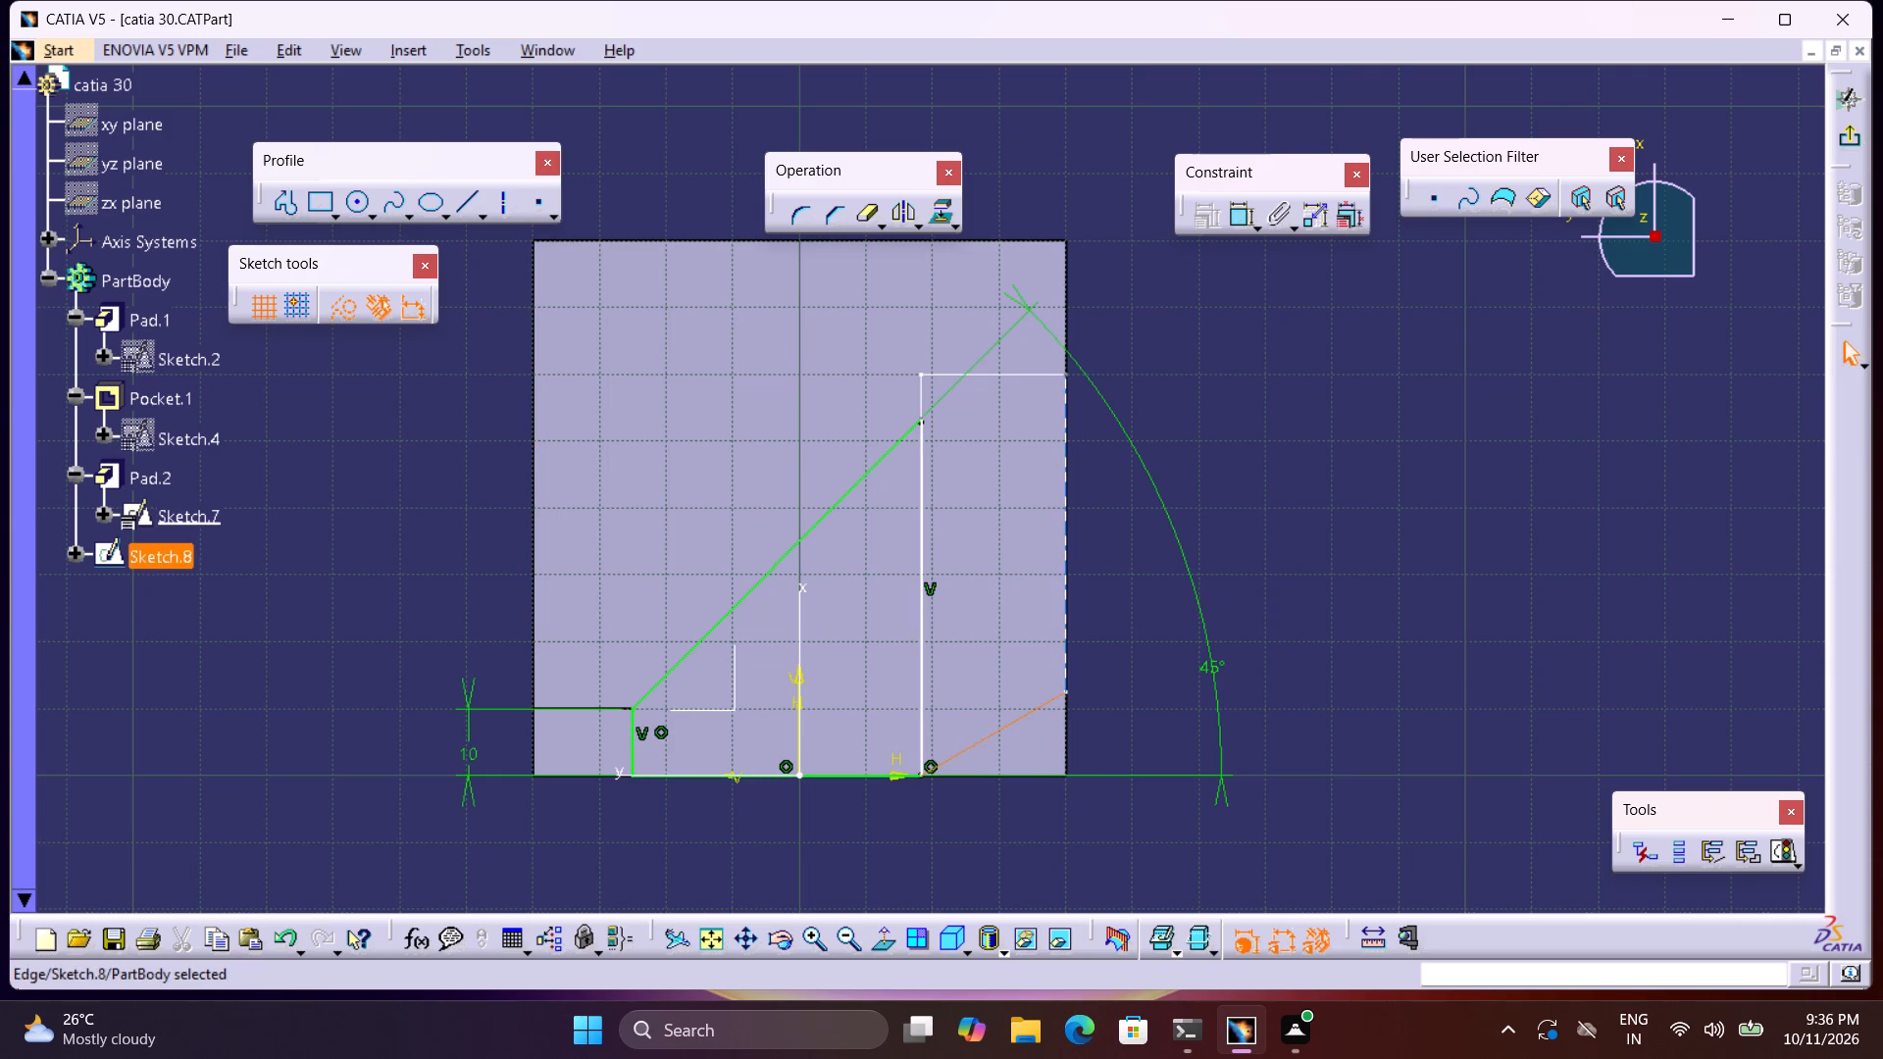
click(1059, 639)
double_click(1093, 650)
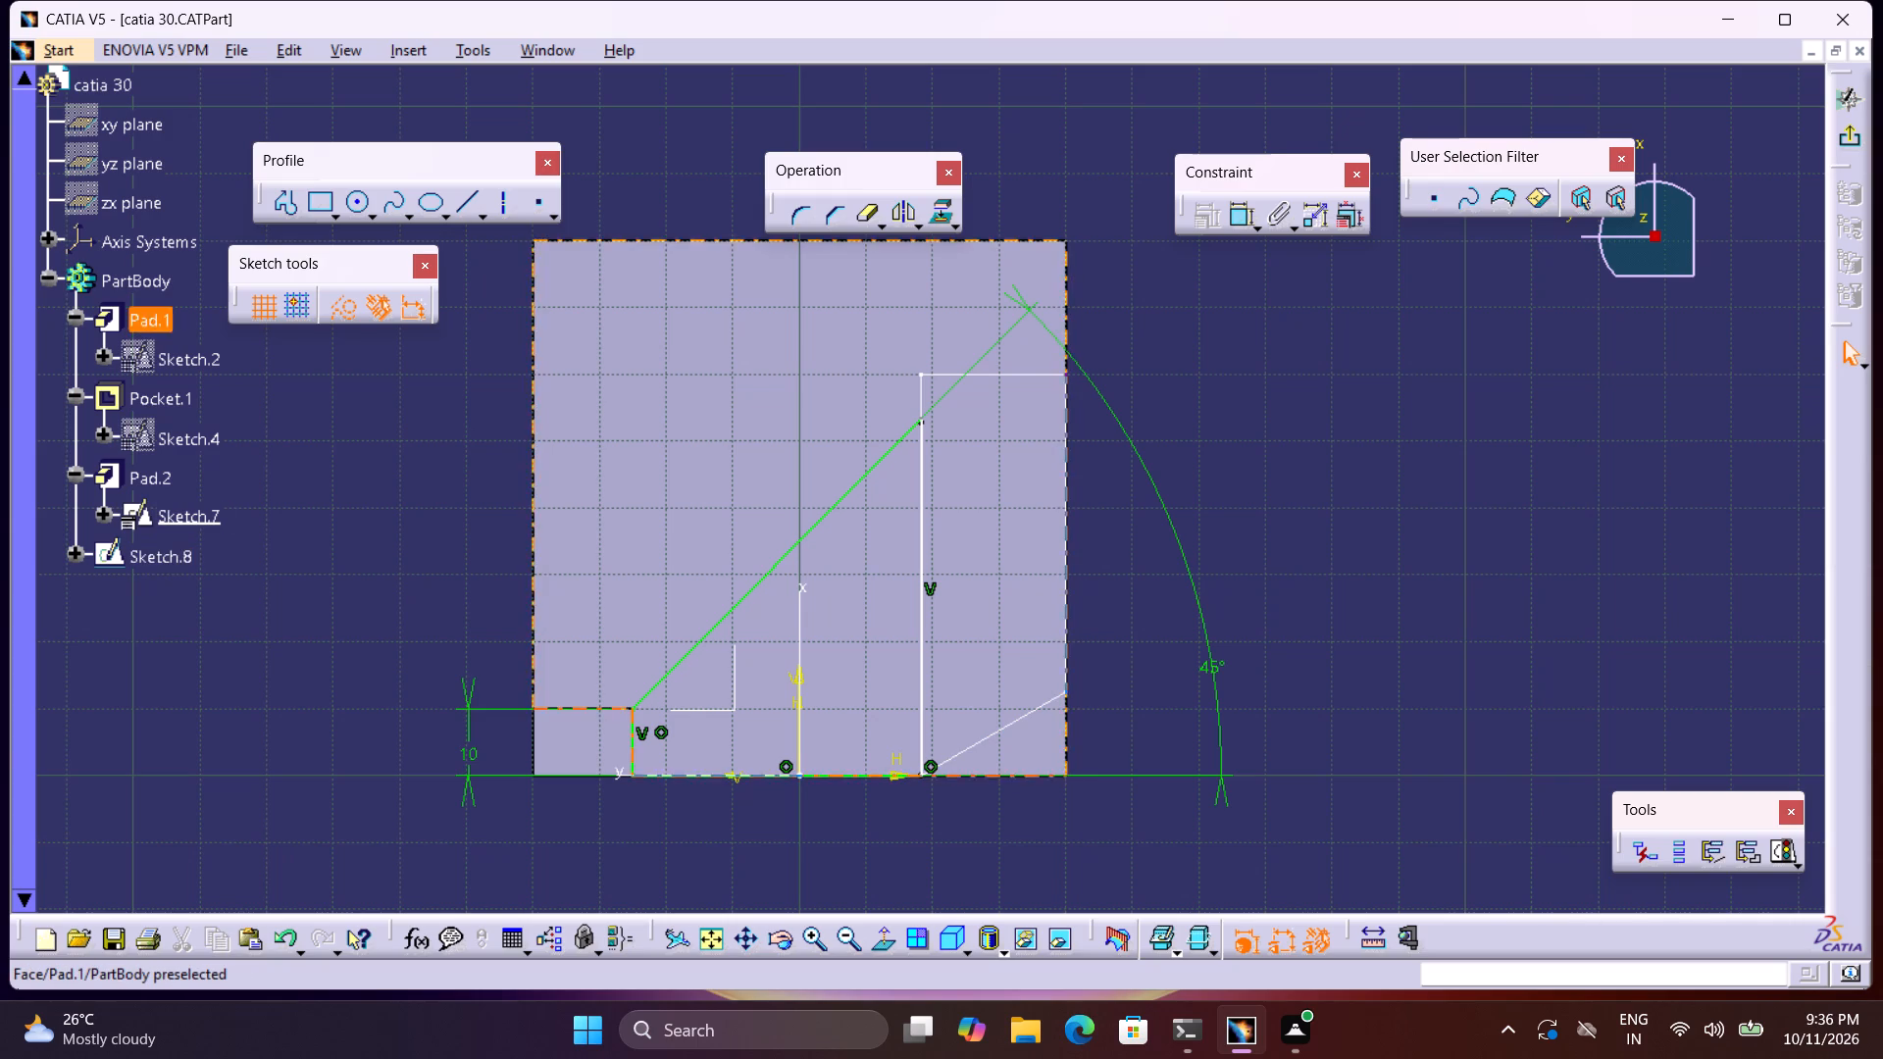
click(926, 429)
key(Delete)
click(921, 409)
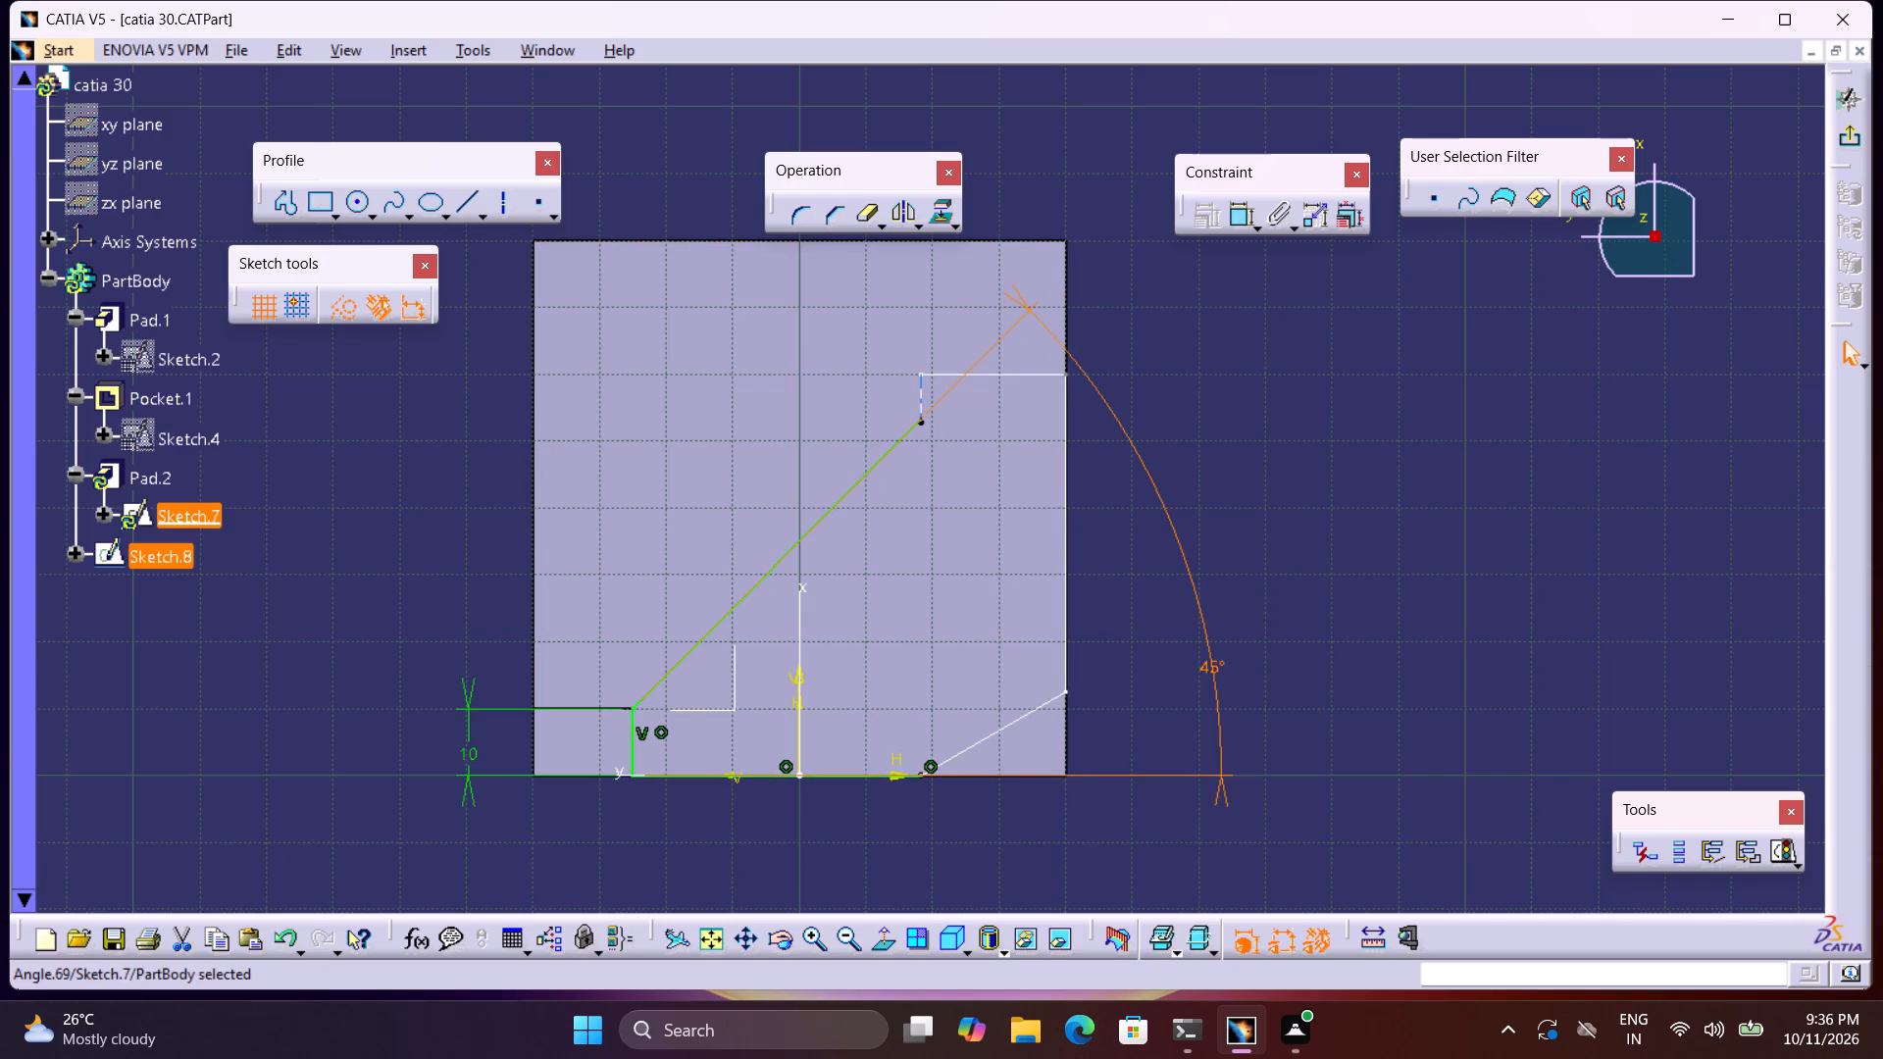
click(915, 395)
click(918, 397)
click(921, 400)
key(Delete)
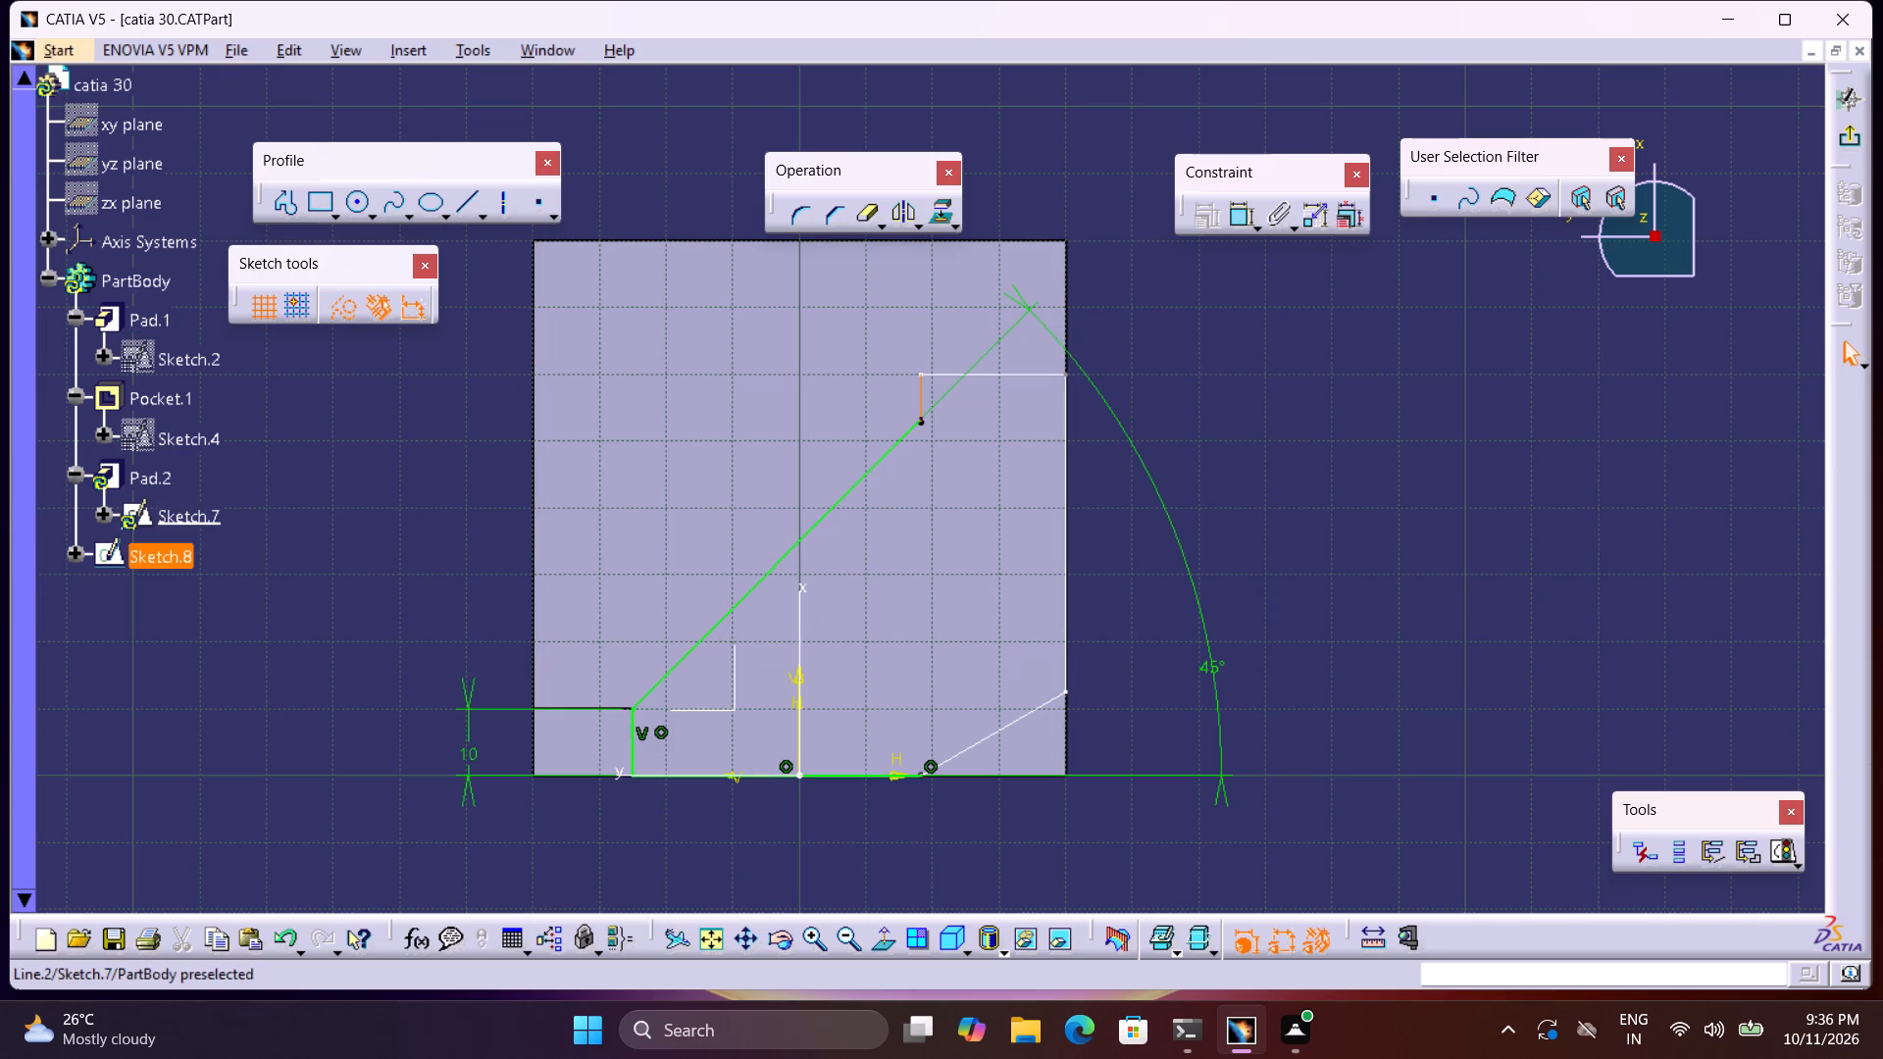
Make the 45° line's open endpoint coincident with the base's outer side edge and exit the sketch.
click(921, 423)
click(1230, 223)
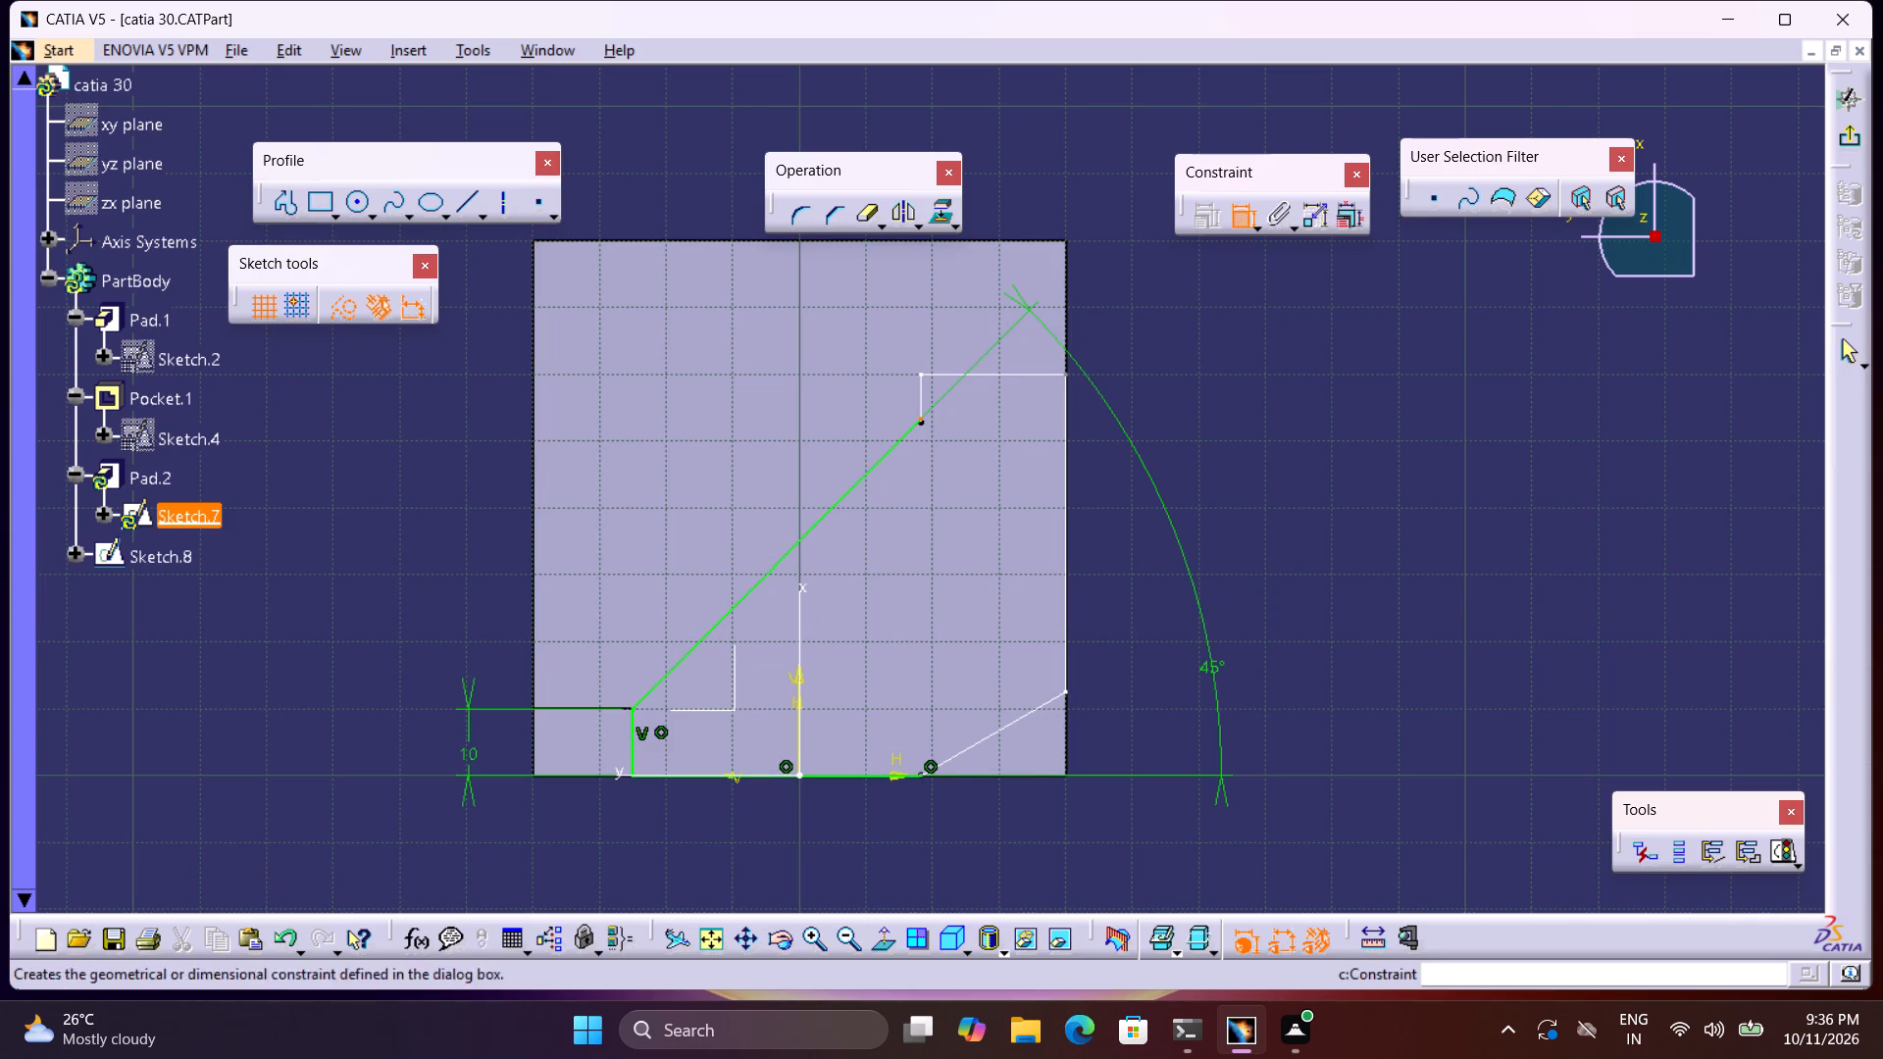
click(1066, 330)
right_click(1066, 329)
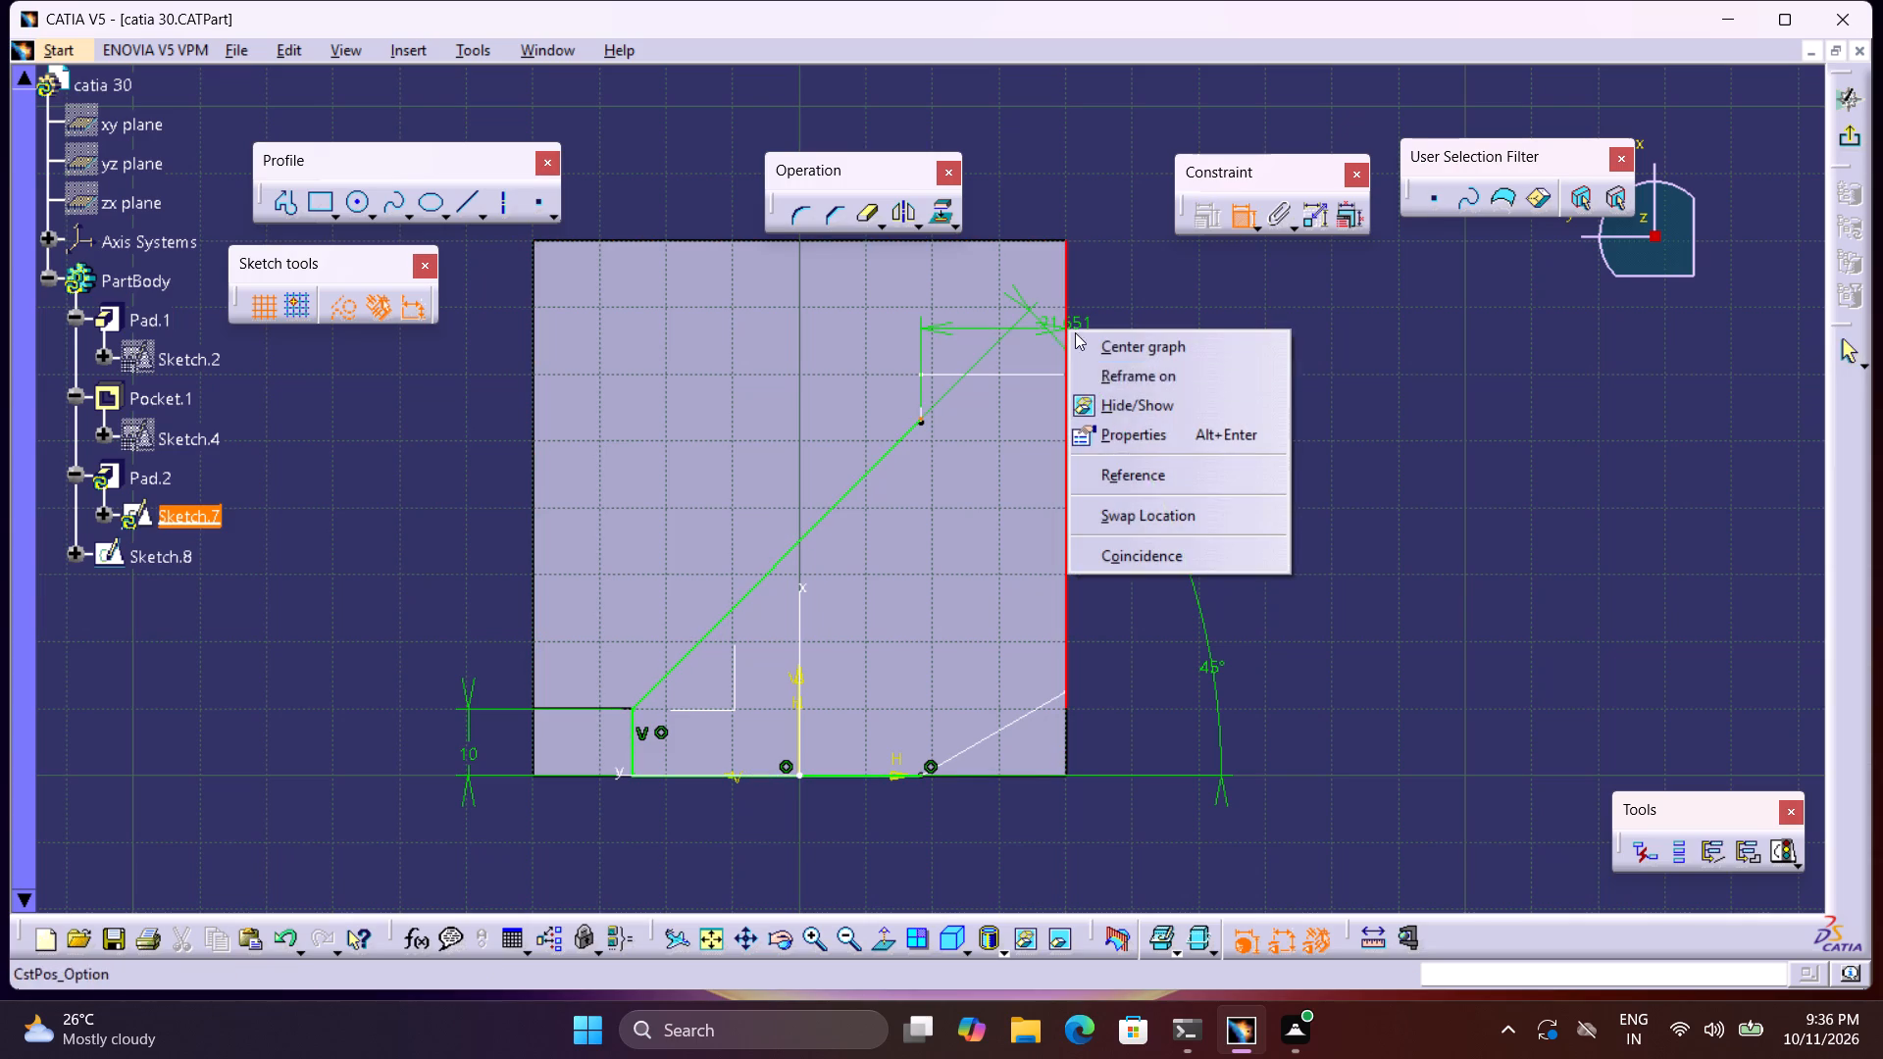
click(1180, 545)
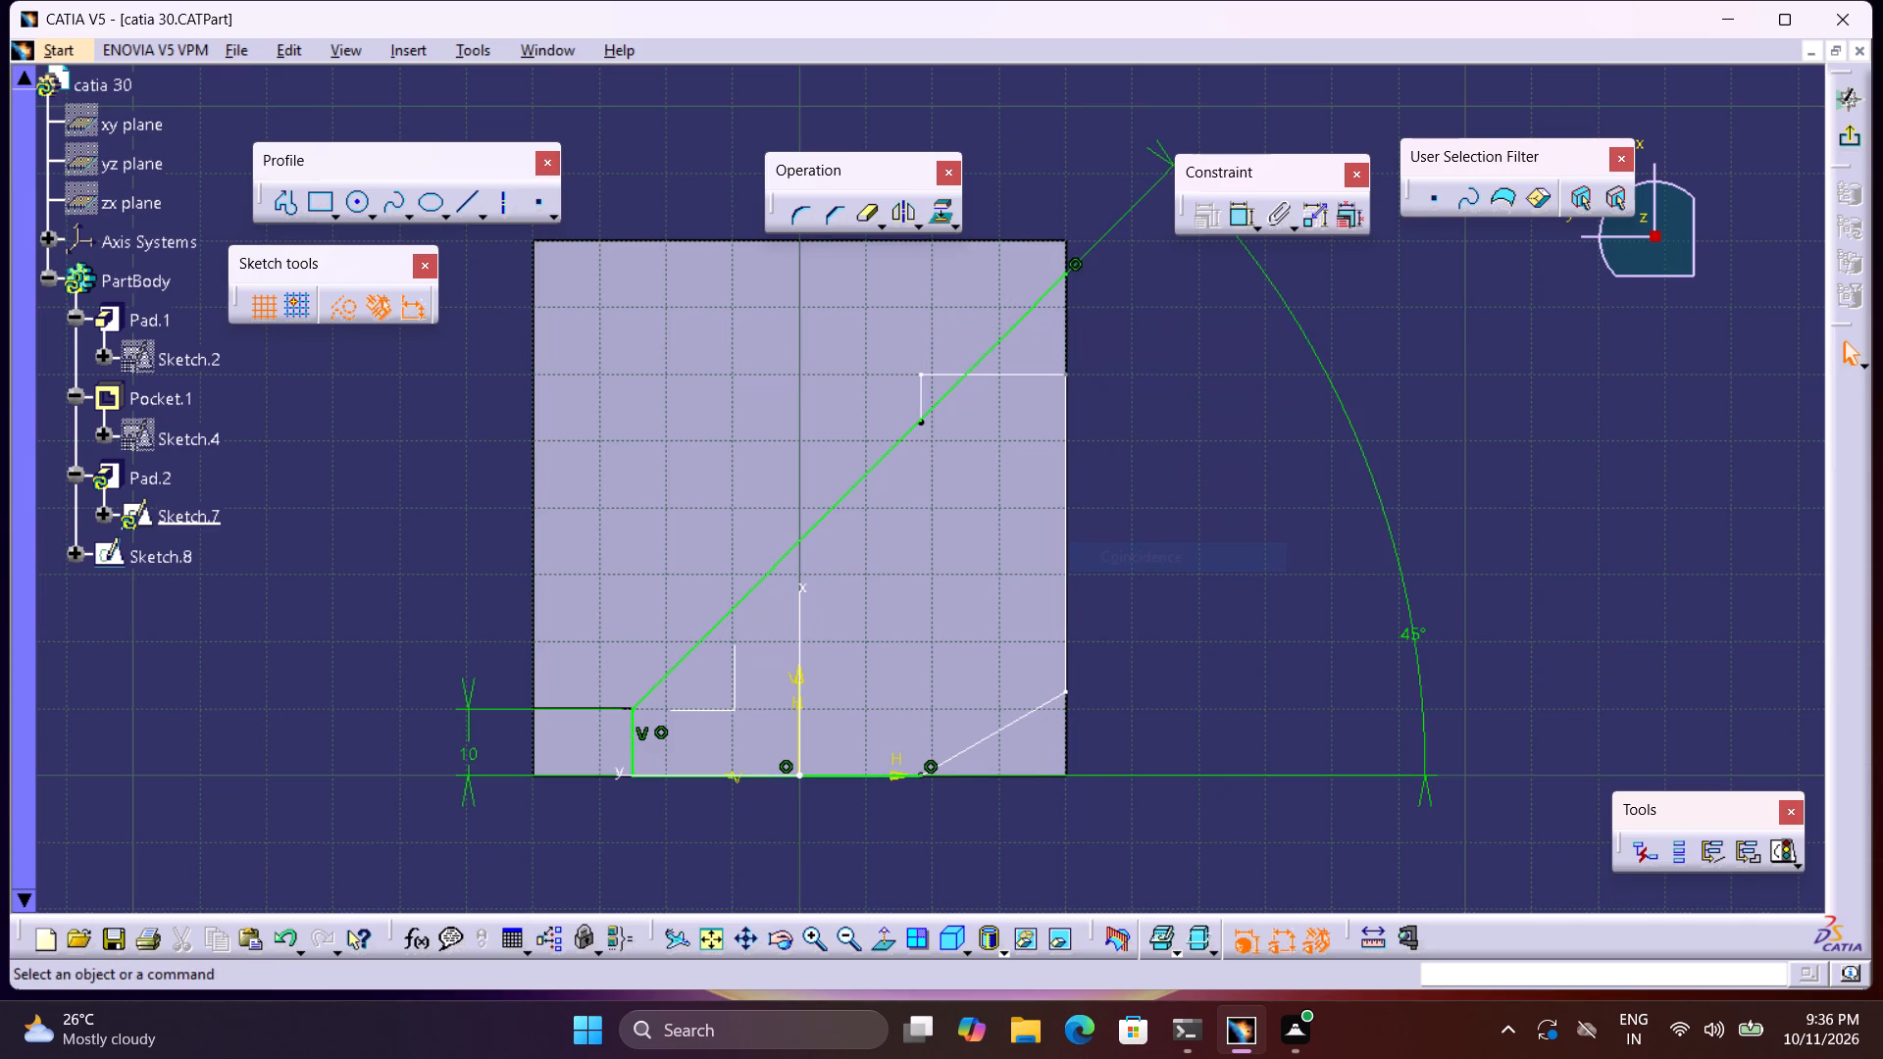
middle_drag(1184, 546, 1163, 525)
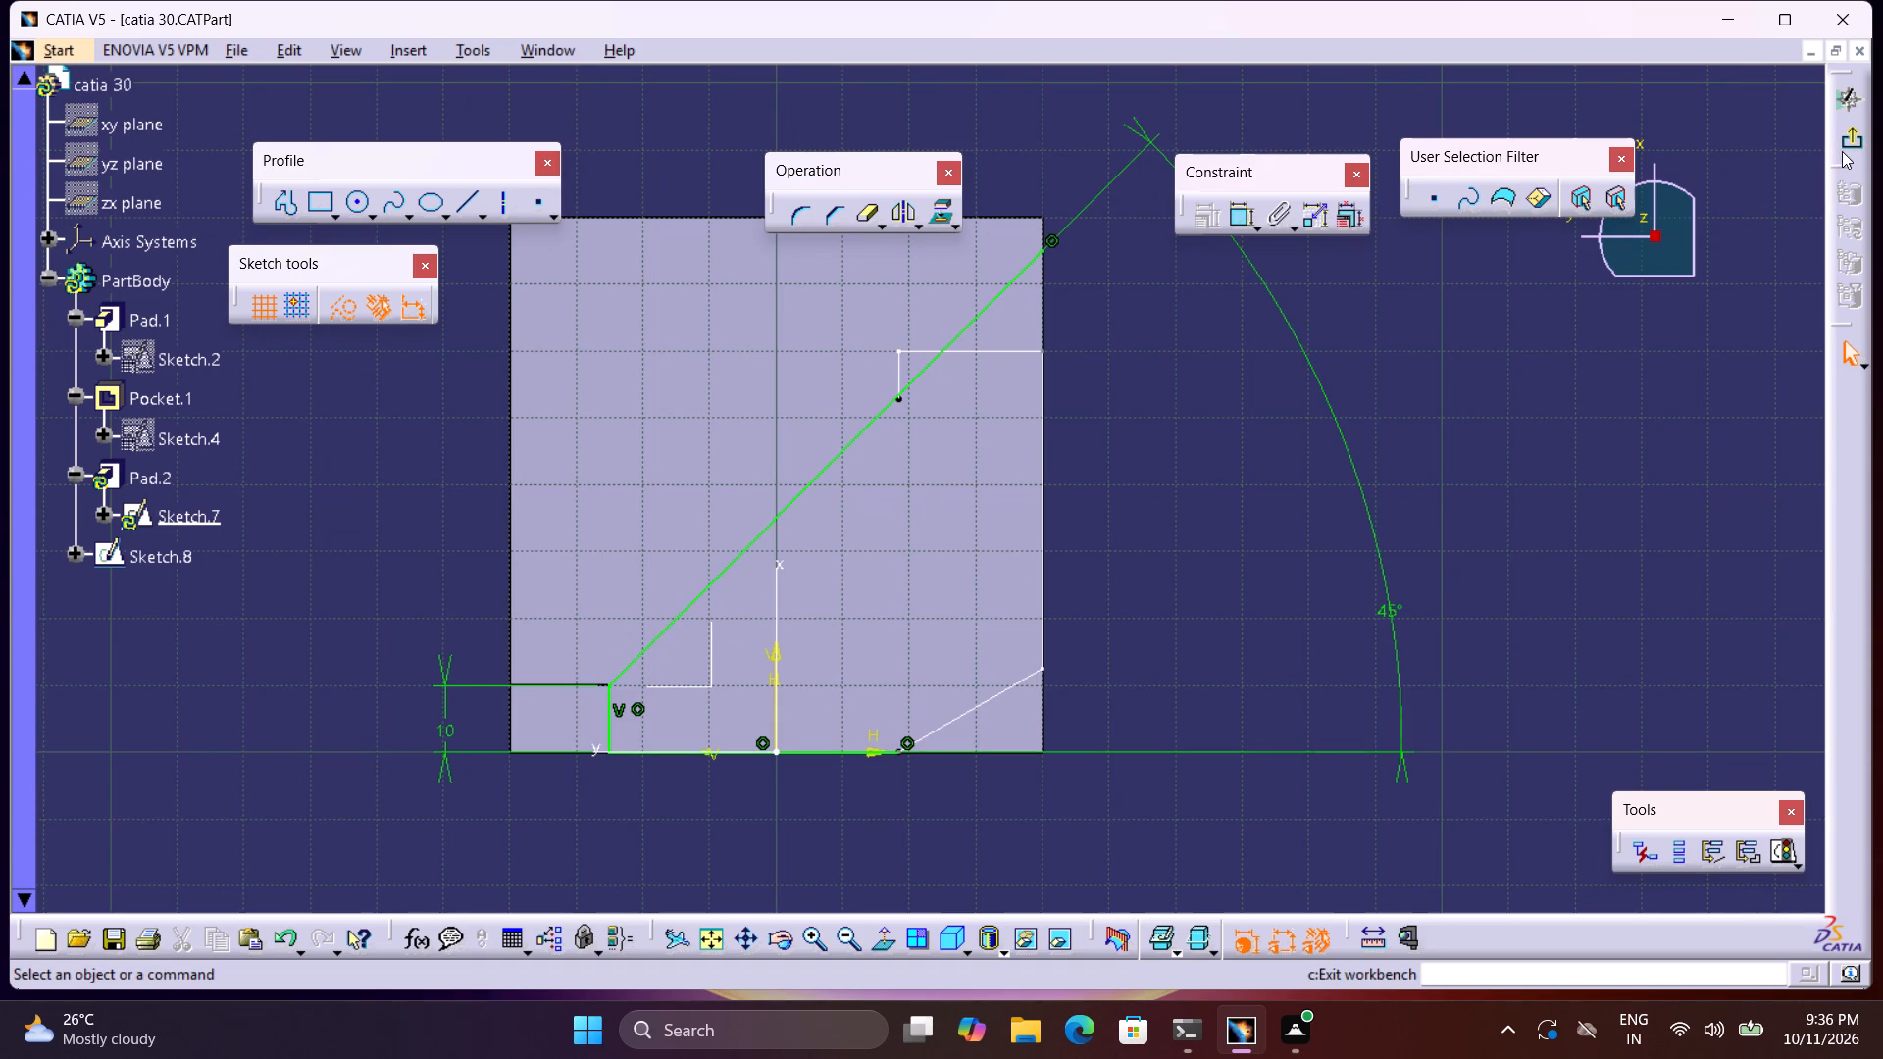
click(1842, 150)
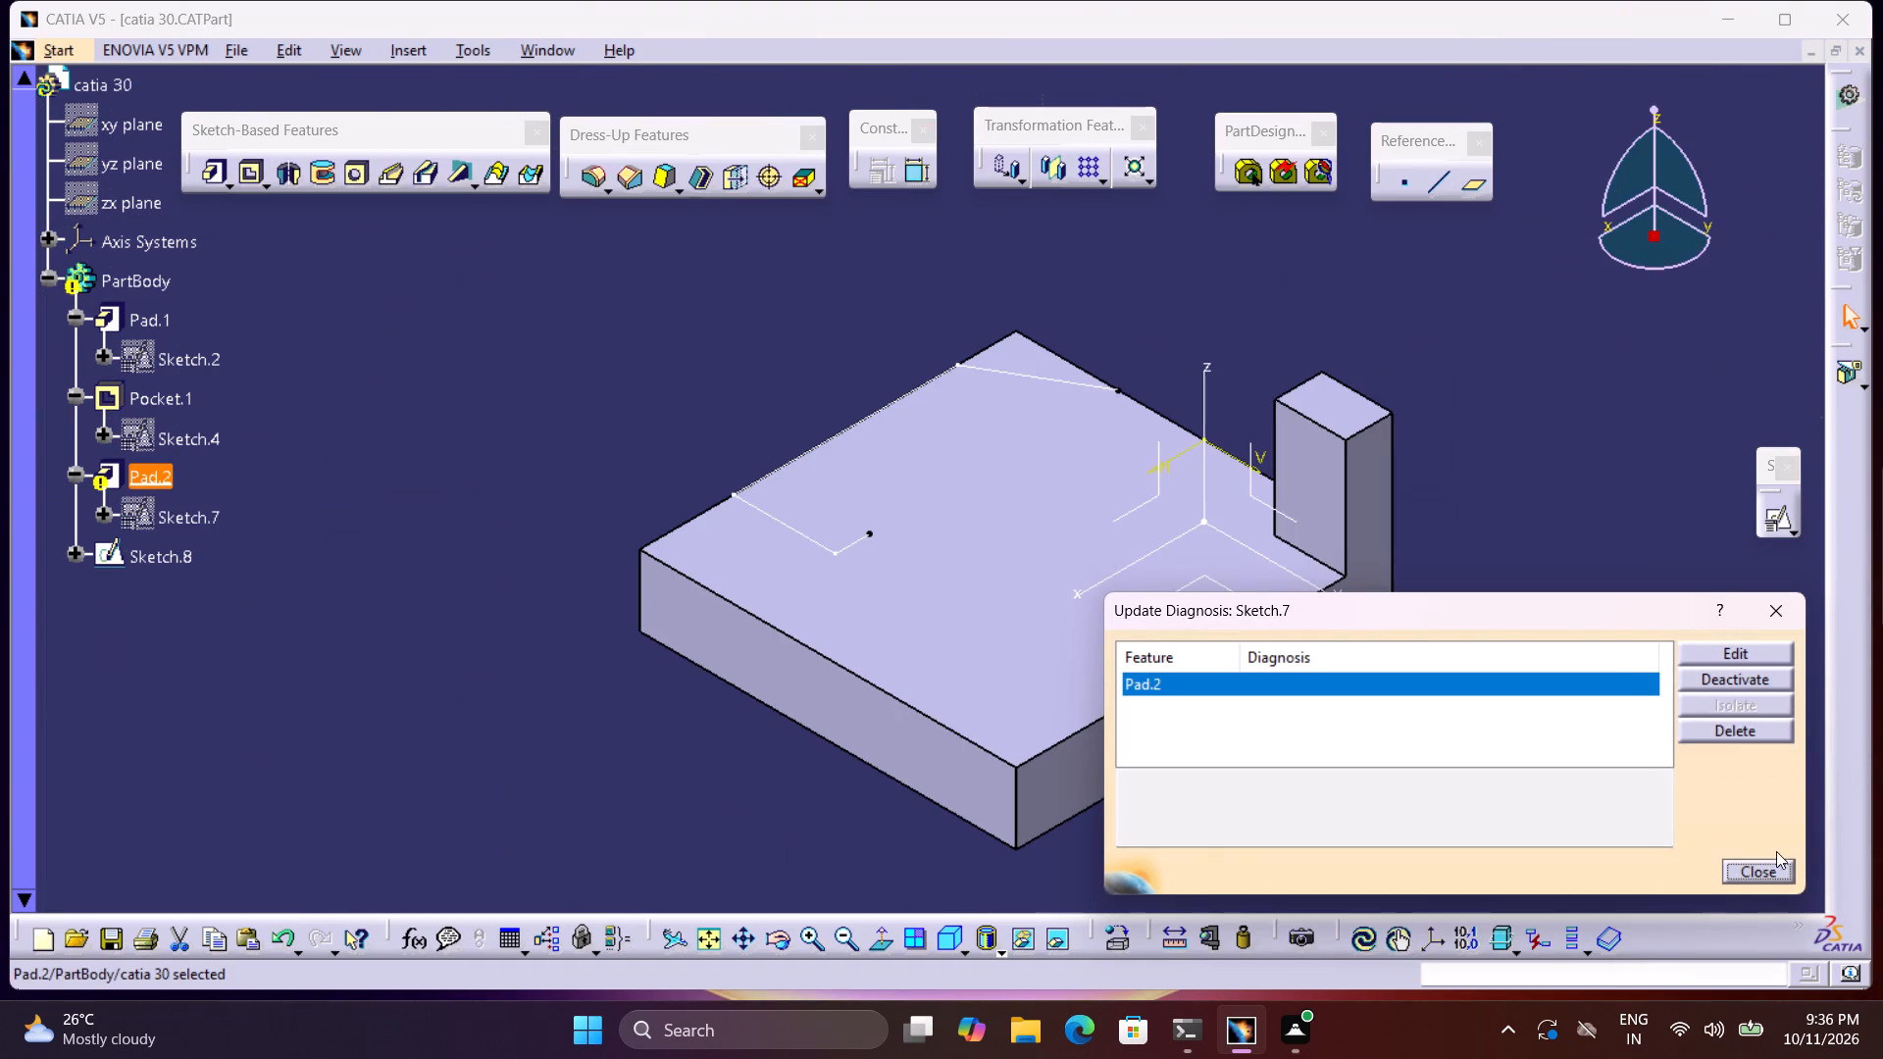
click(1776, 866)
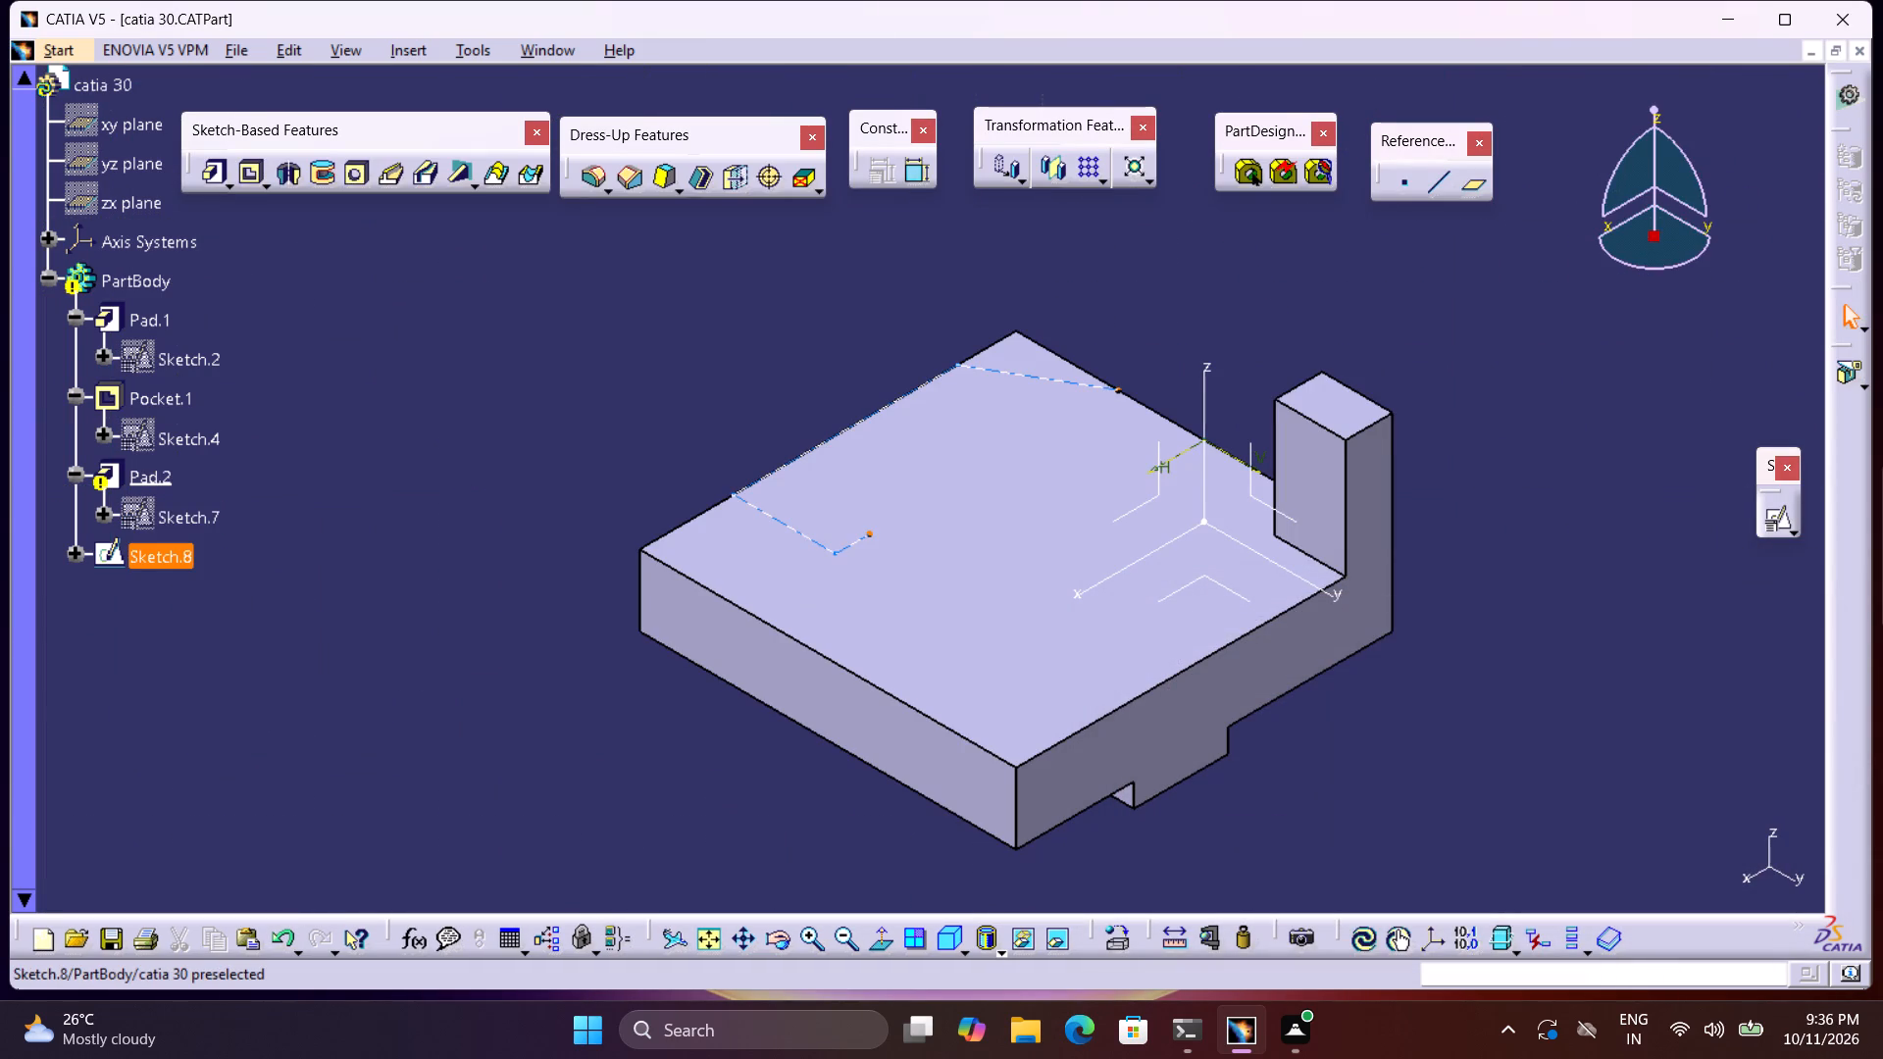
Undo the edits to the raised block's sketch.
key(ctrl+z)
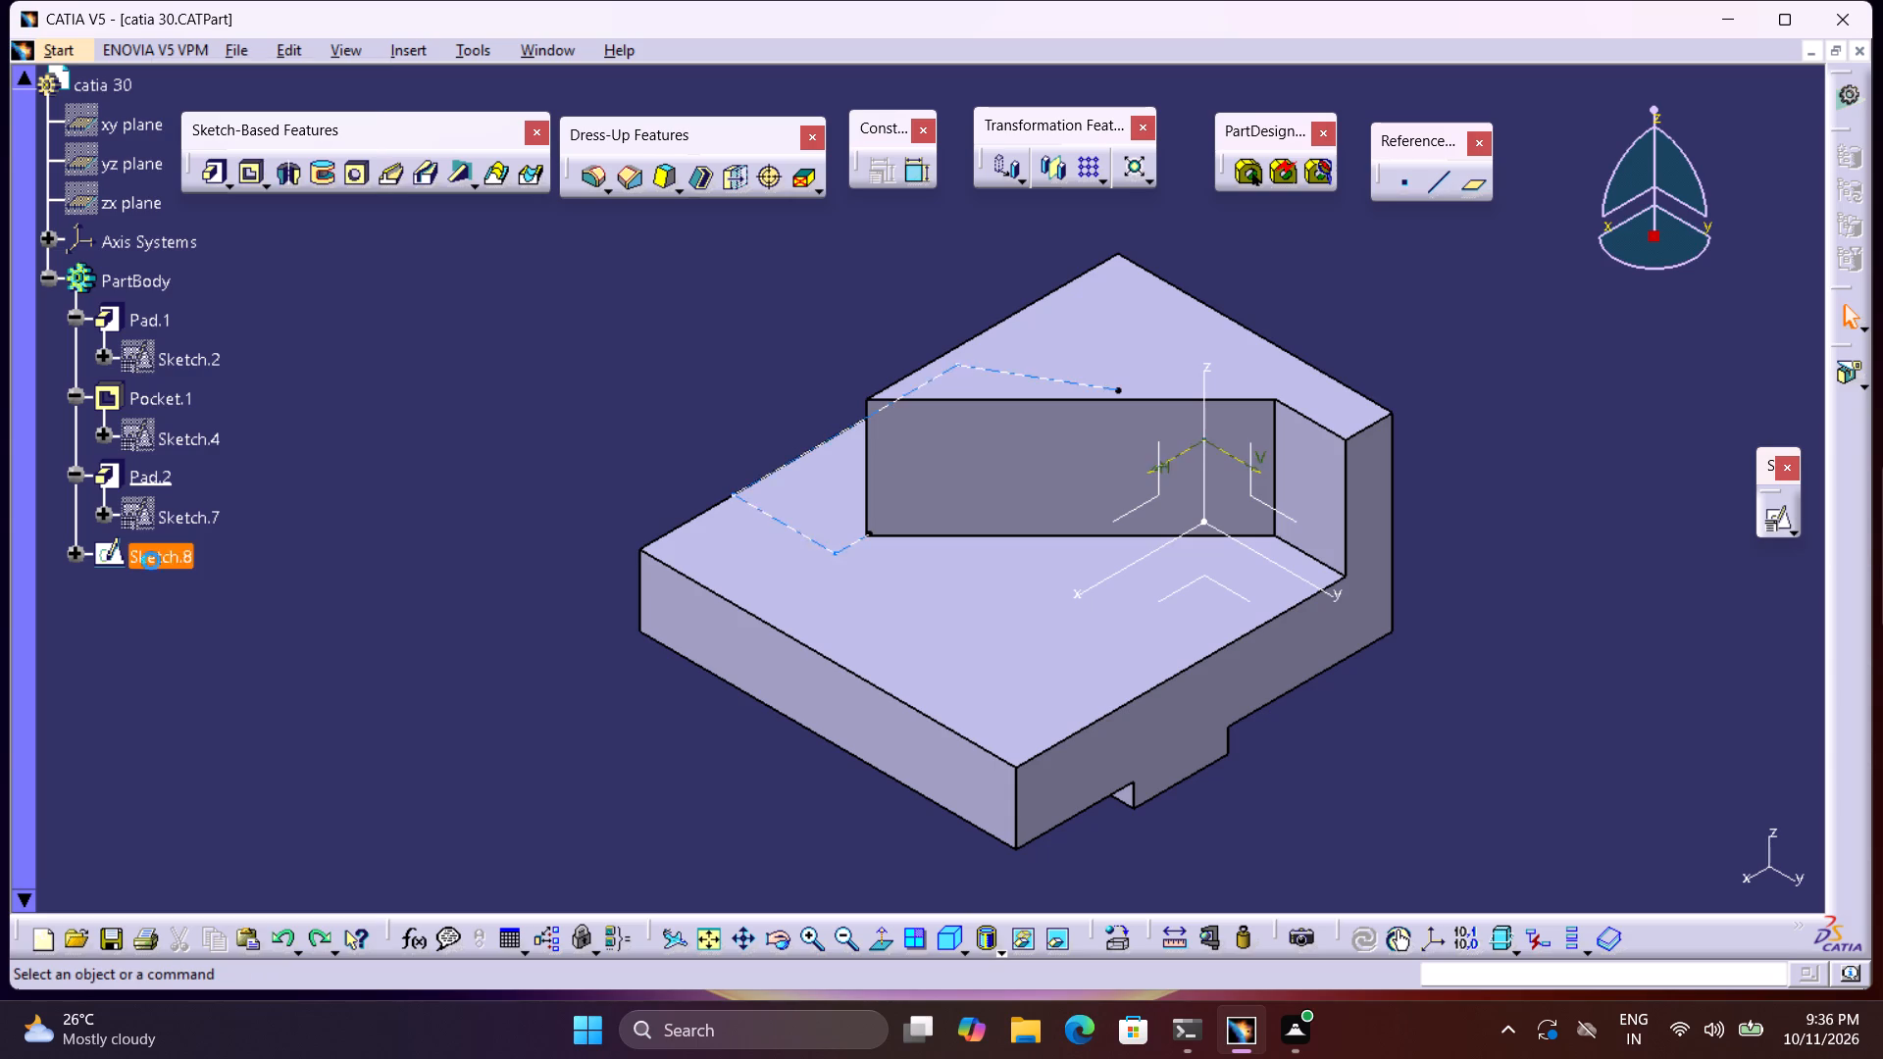
Delete the unused profile sketch of the side block (Sketch.8).
right_click(151, 561)
click(265, 391)
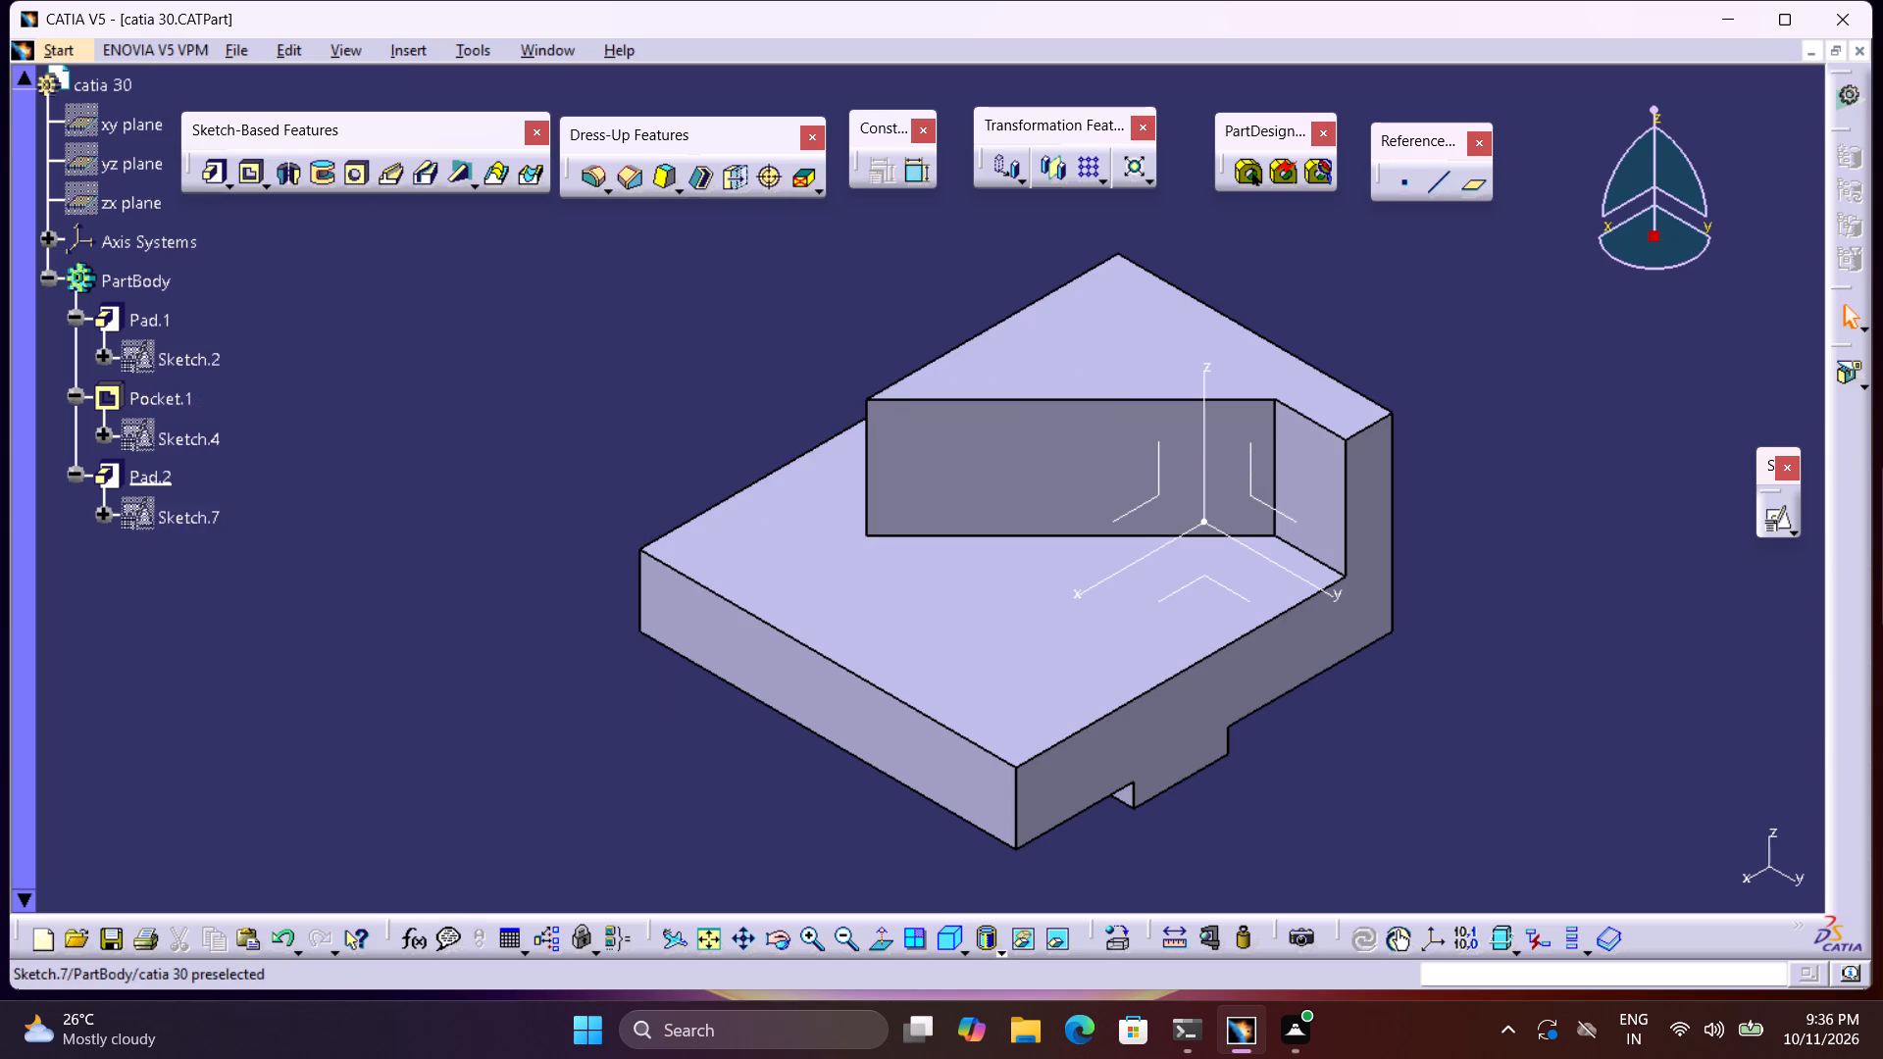
In the raised block's sketch (Sketch.7), make the long vertical line coincident with the base's outer side edge and exit.
double_click(165, 513)
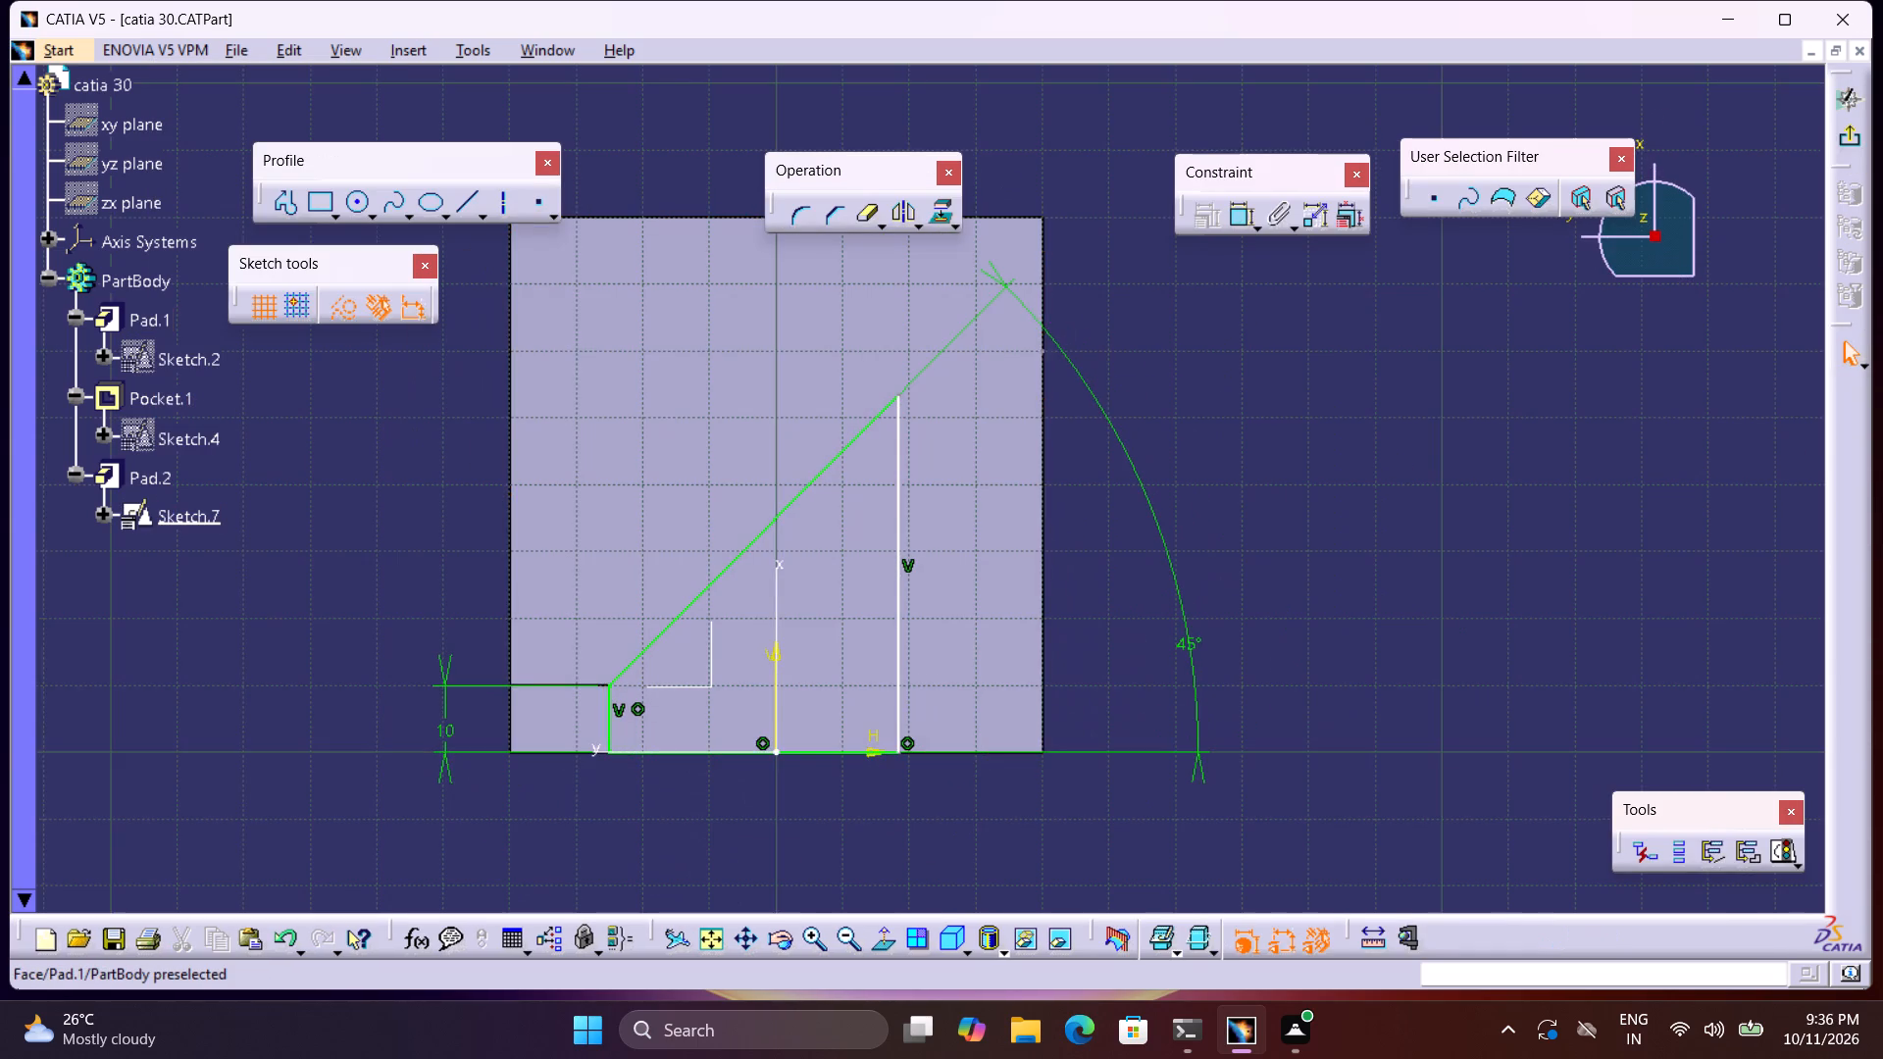
click(898, 438)
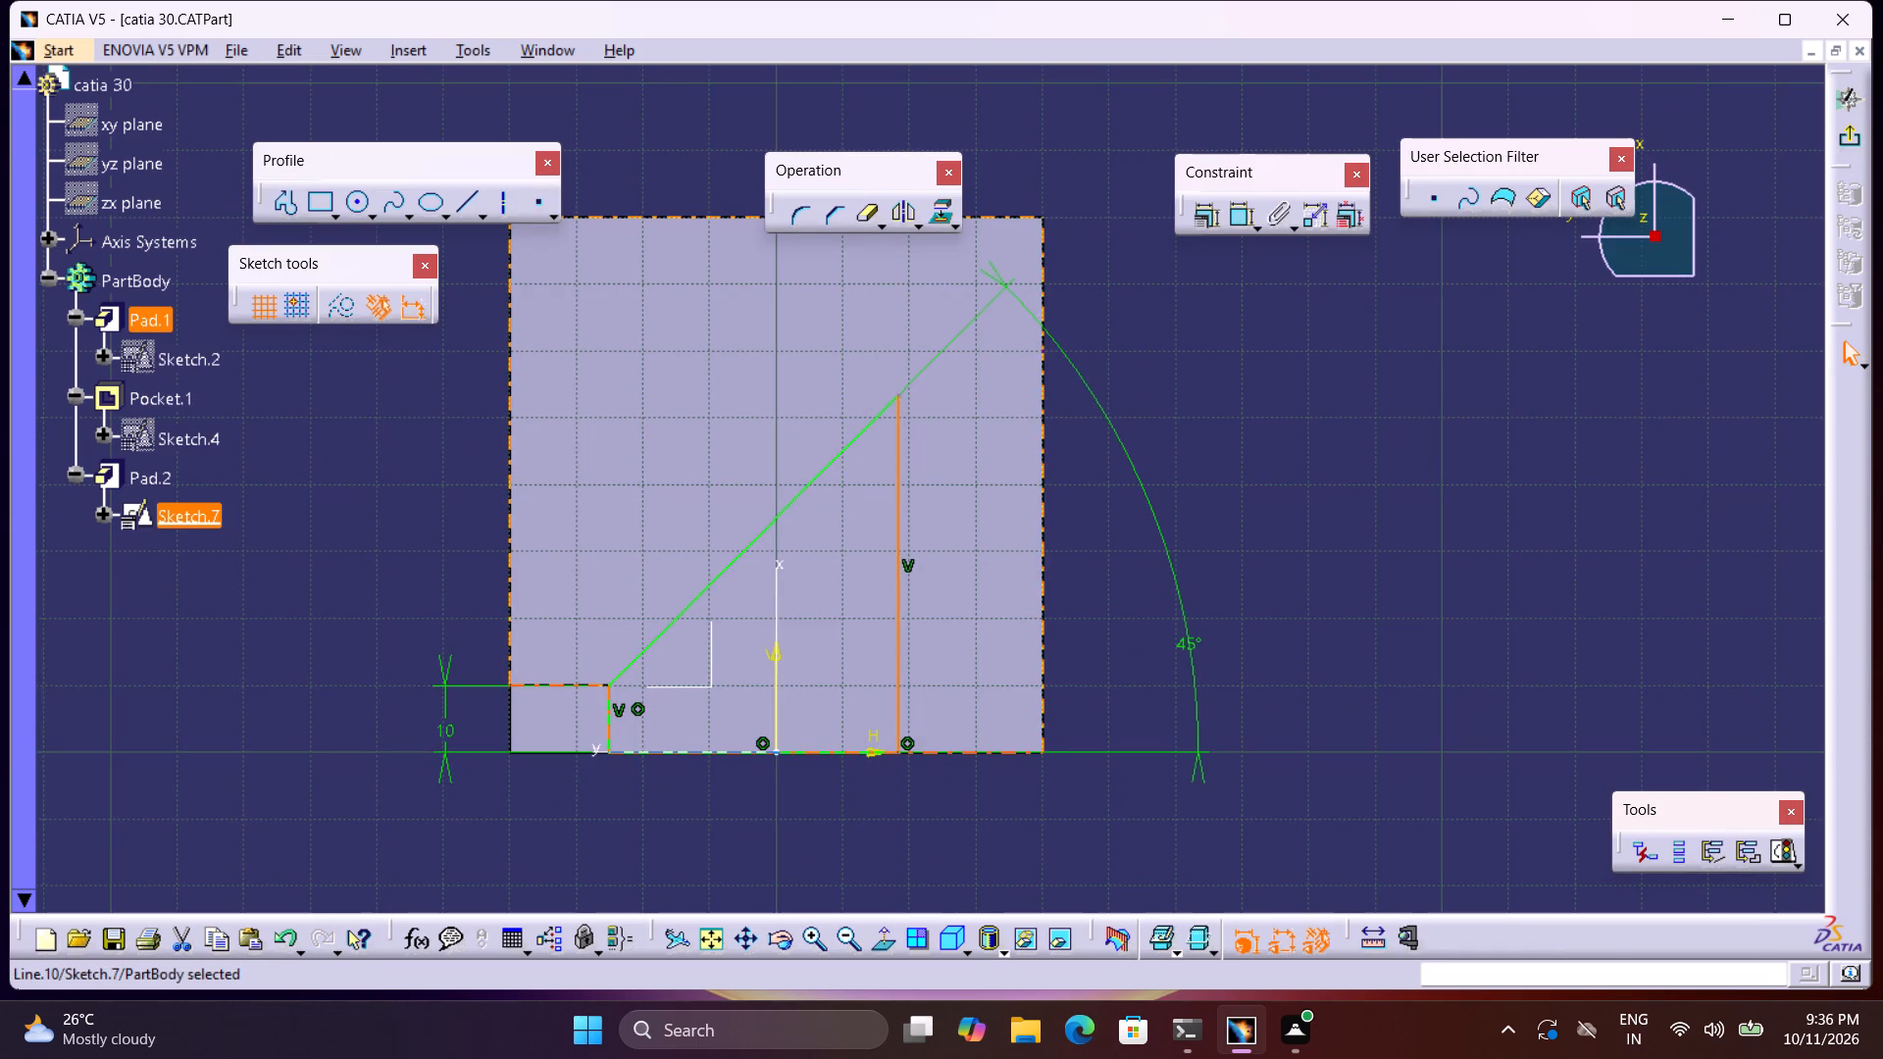
click(1236, 219)
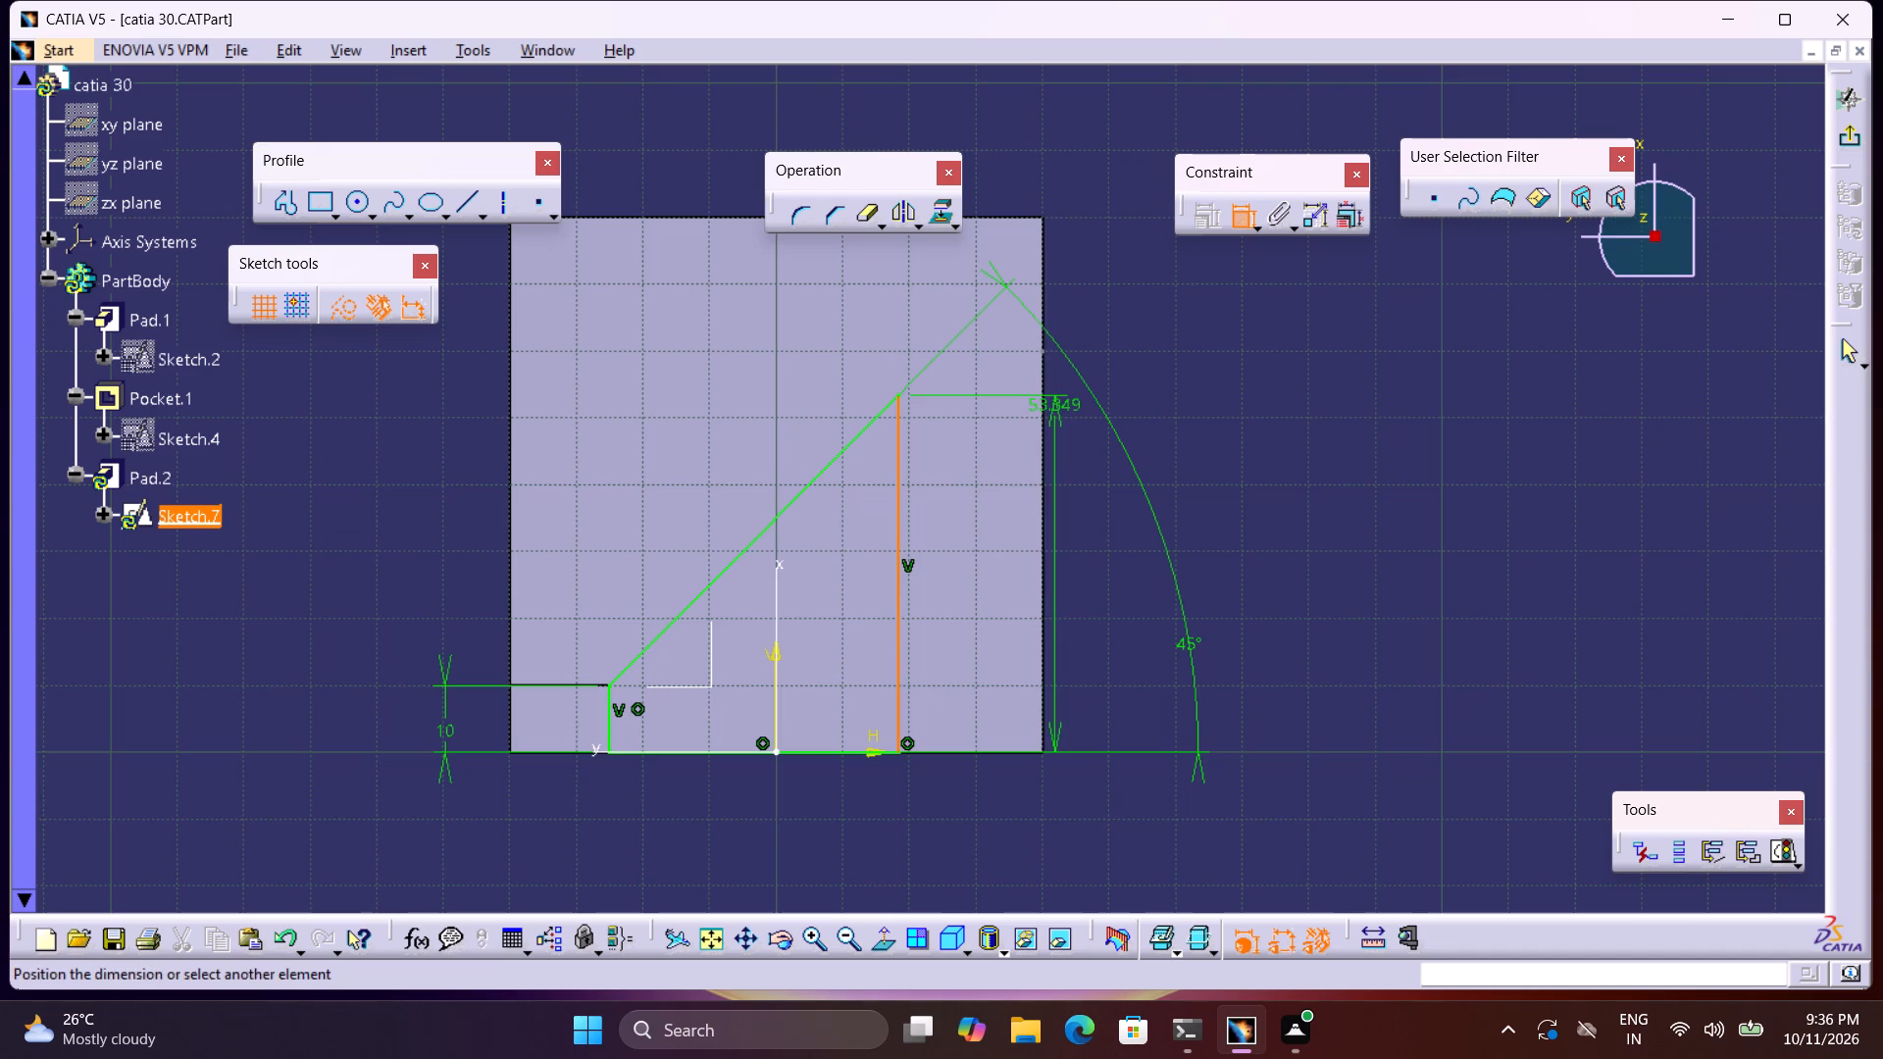
click(1043, 408)
right_click(1043, 408)
click(1090, 722)
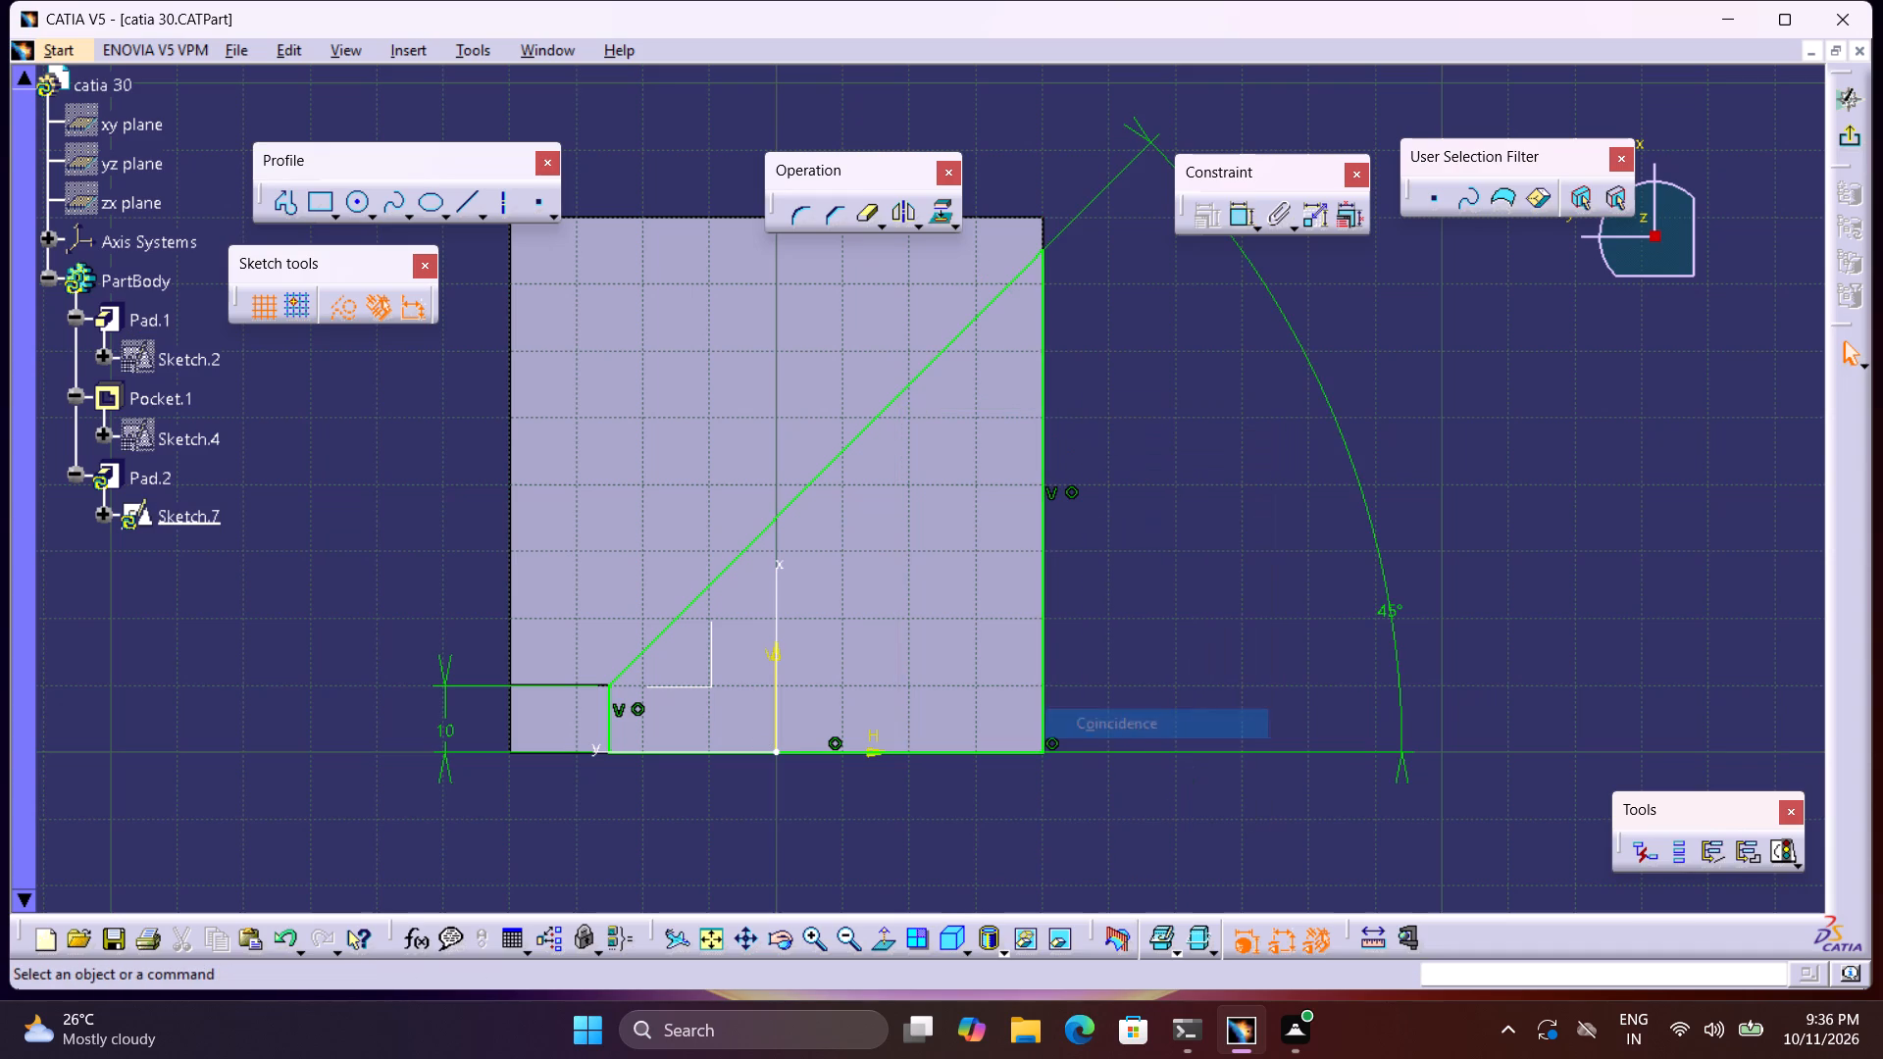
click(1847, 146)
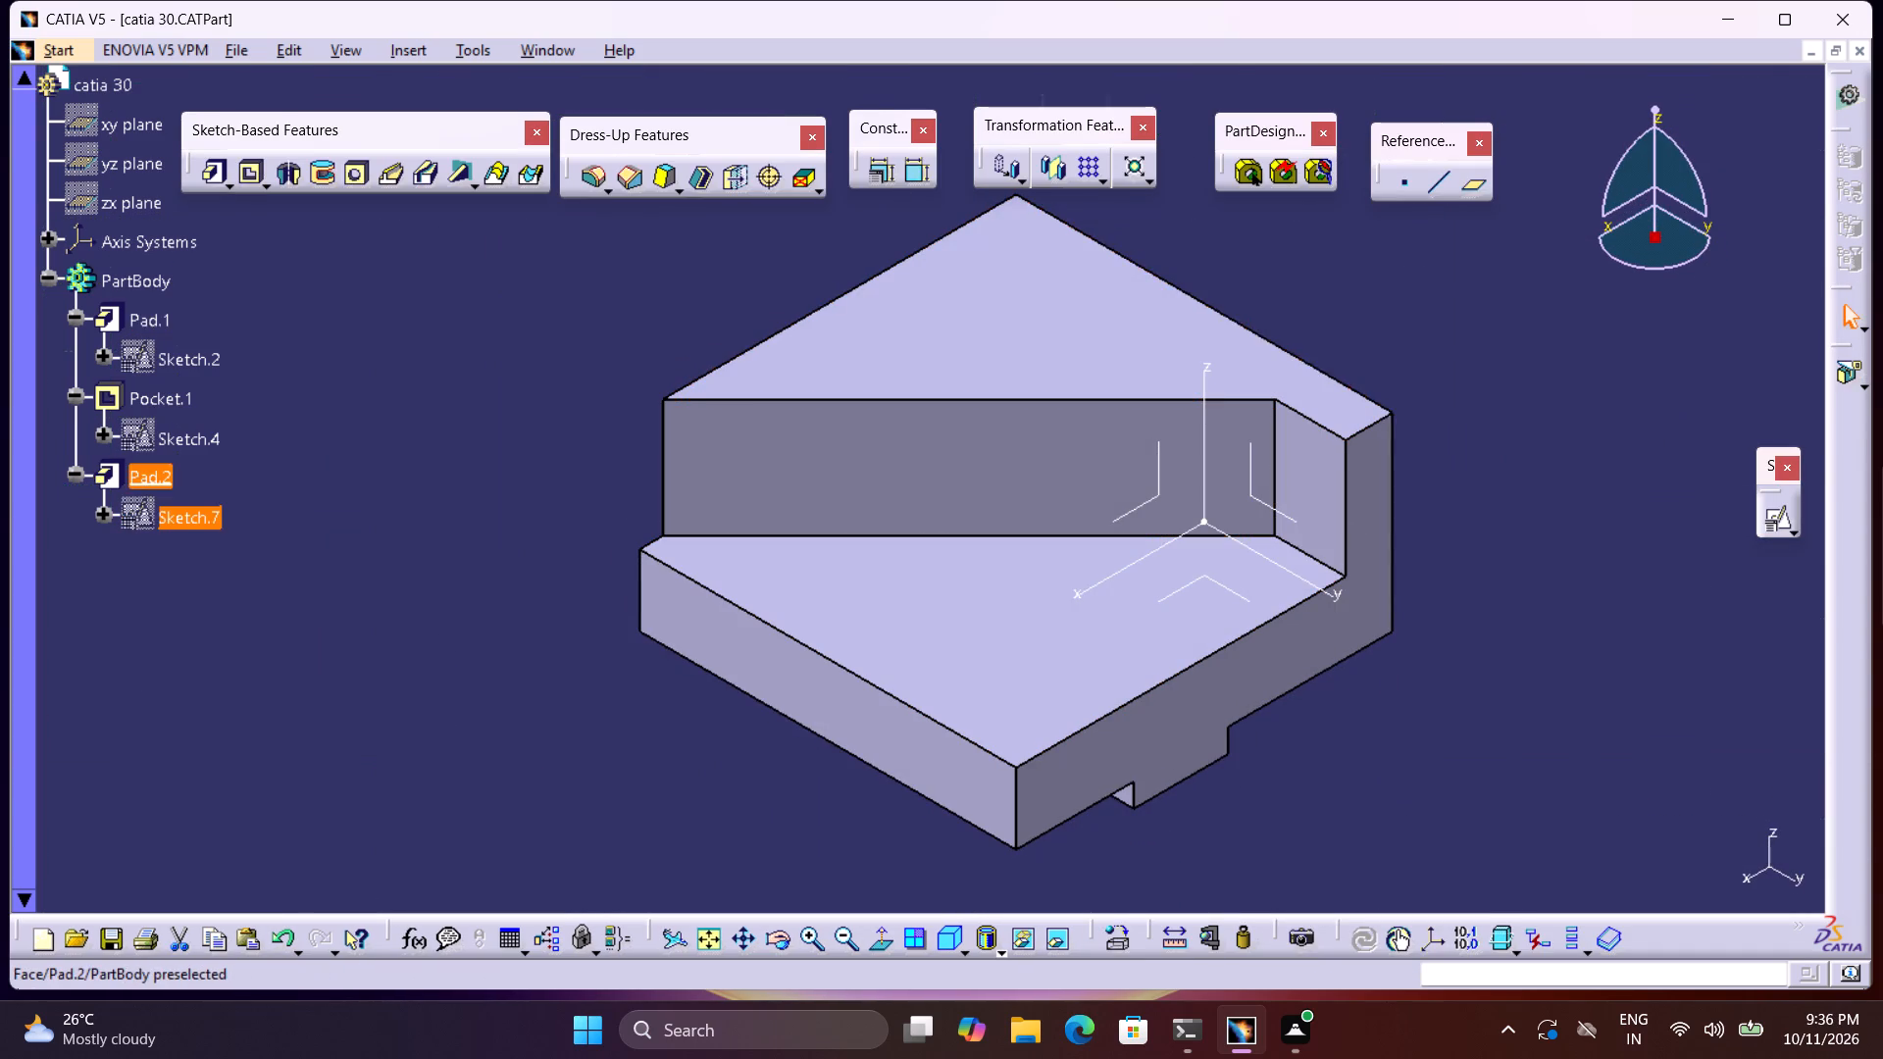
Create a positioned sketch on the top face of the extended raised block.
double_click(1454, 408)
click(1777, 518)
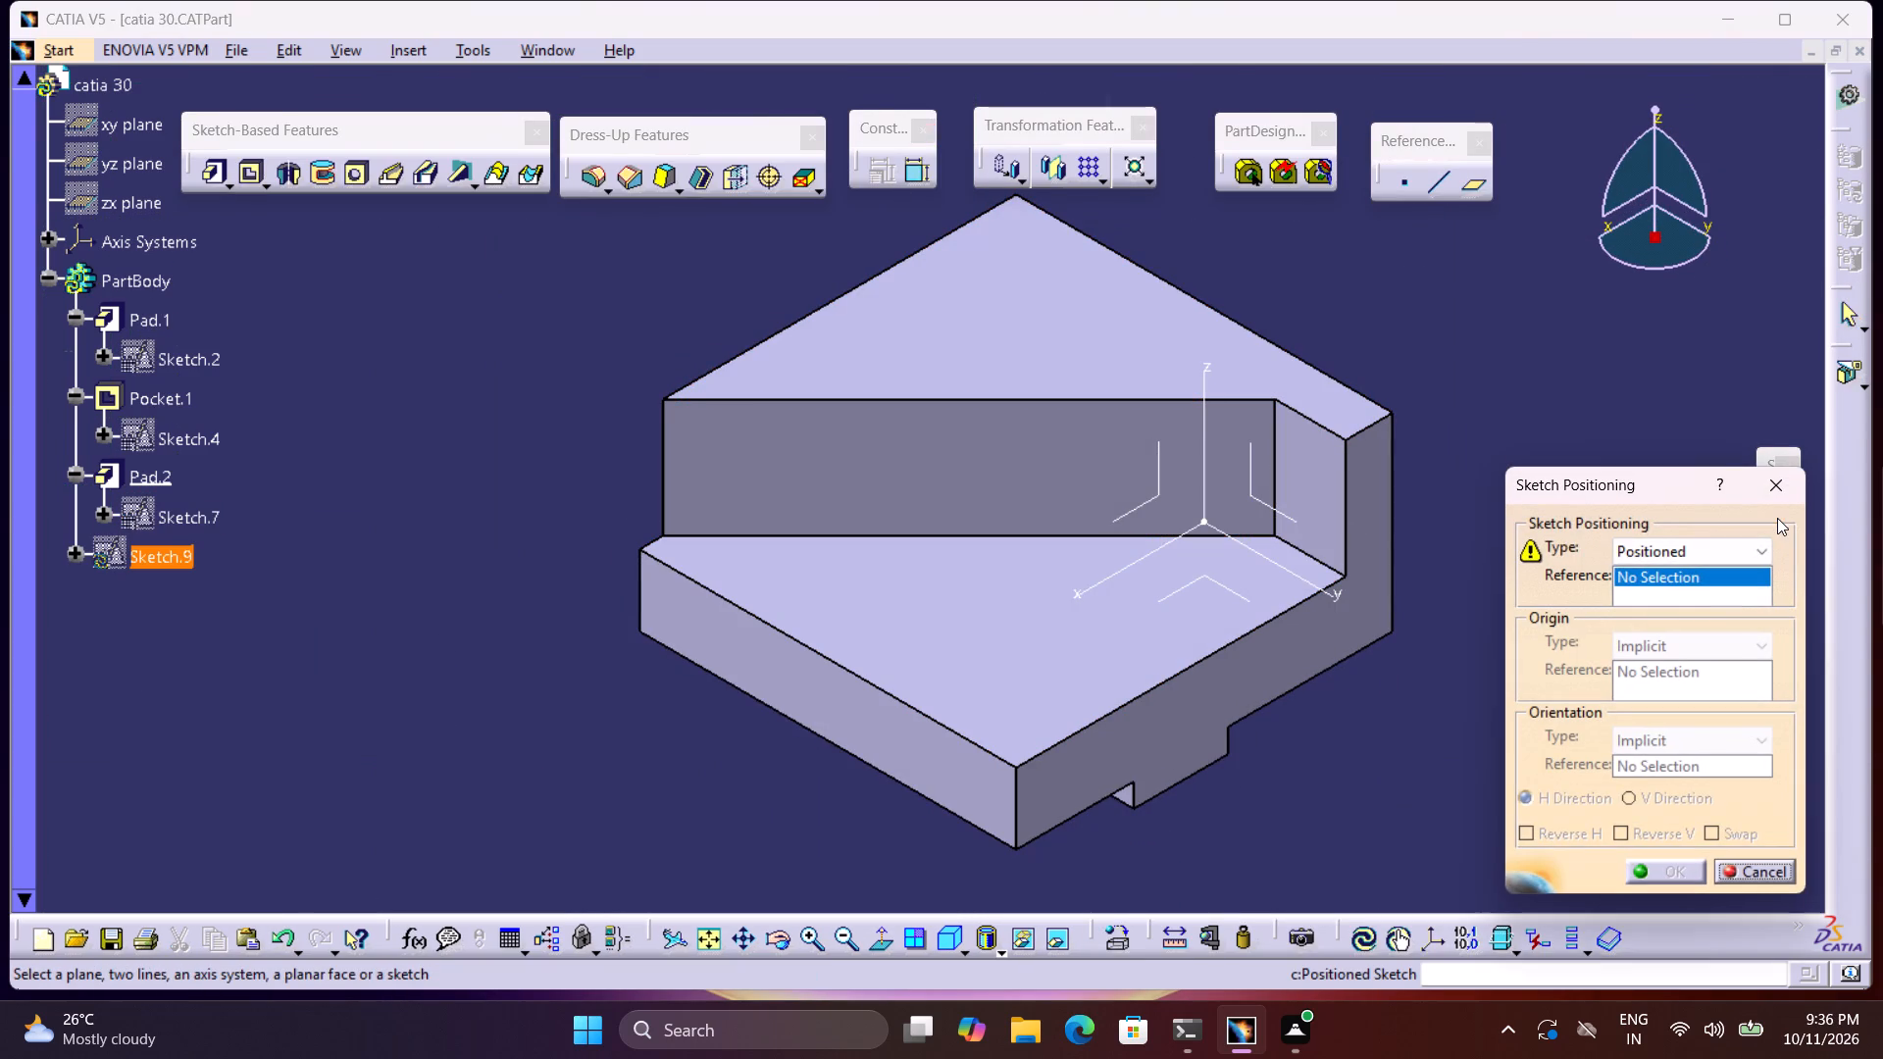
click(1526, 453)
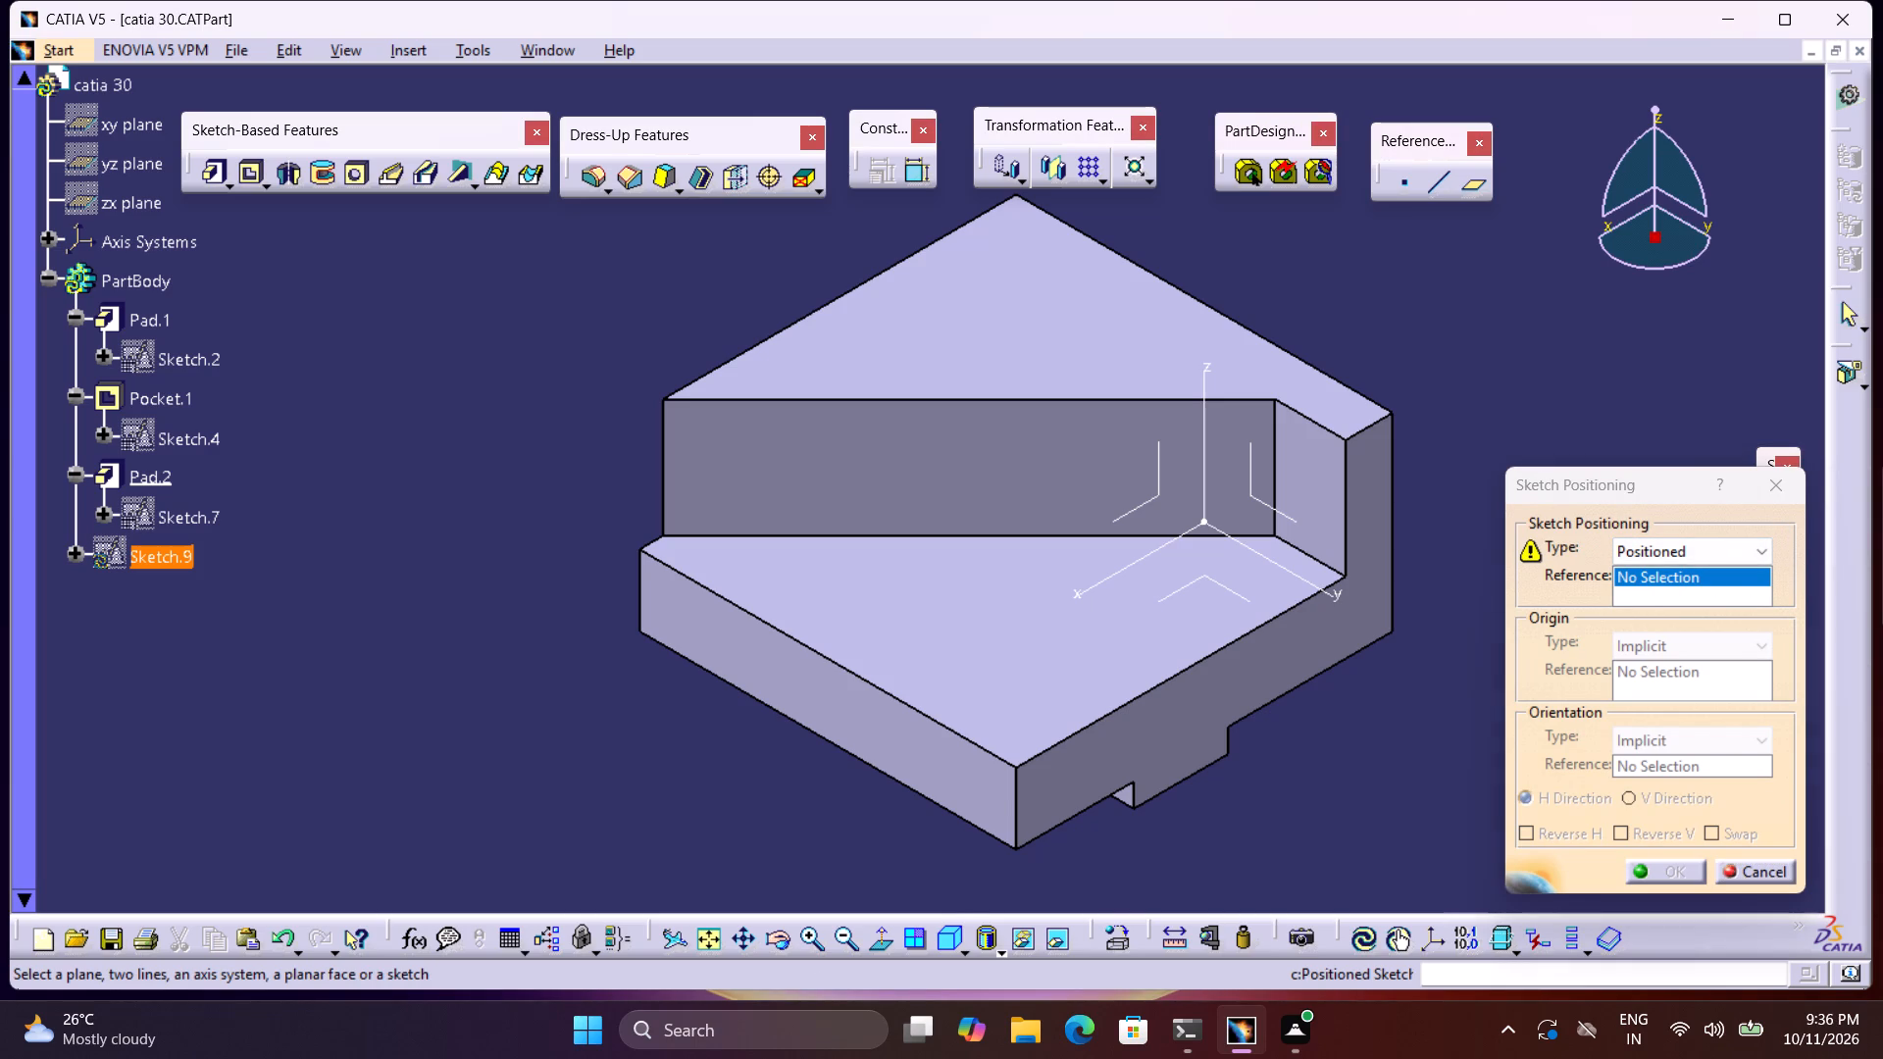
click(1136, 373)
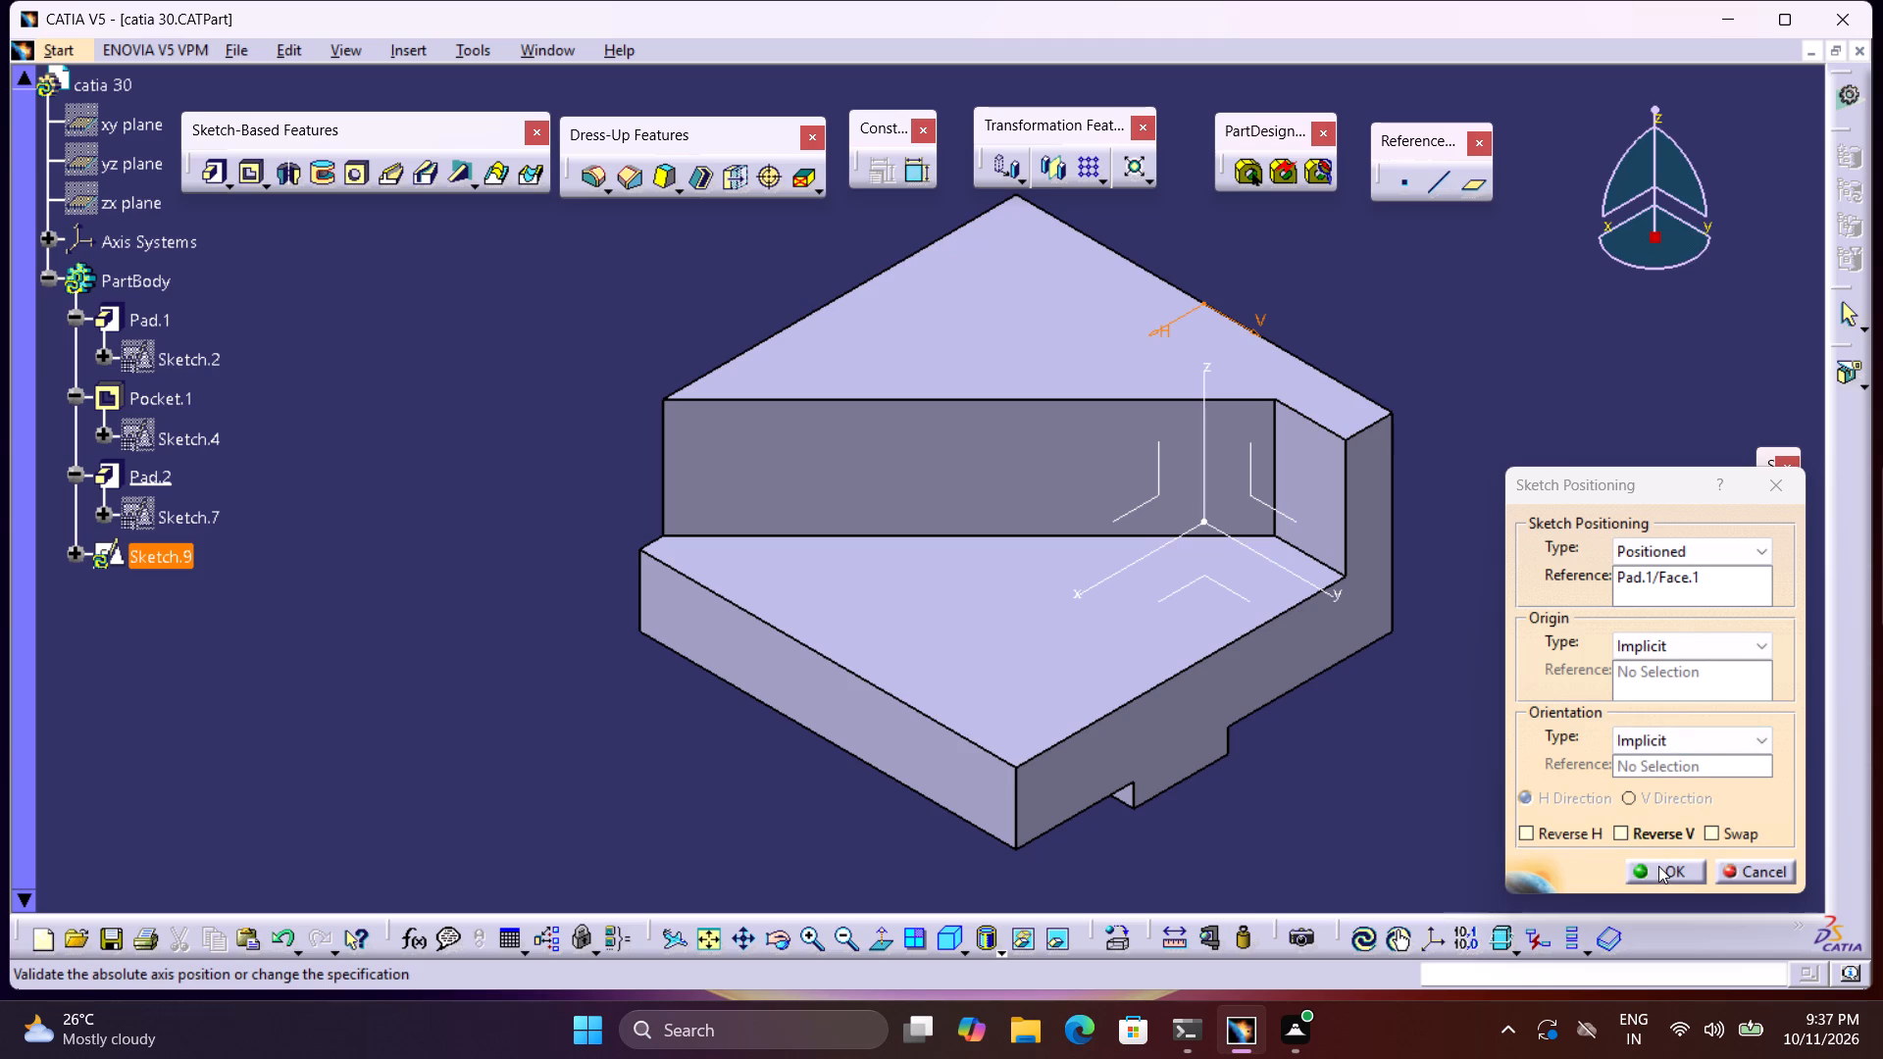
click(1658, 866)
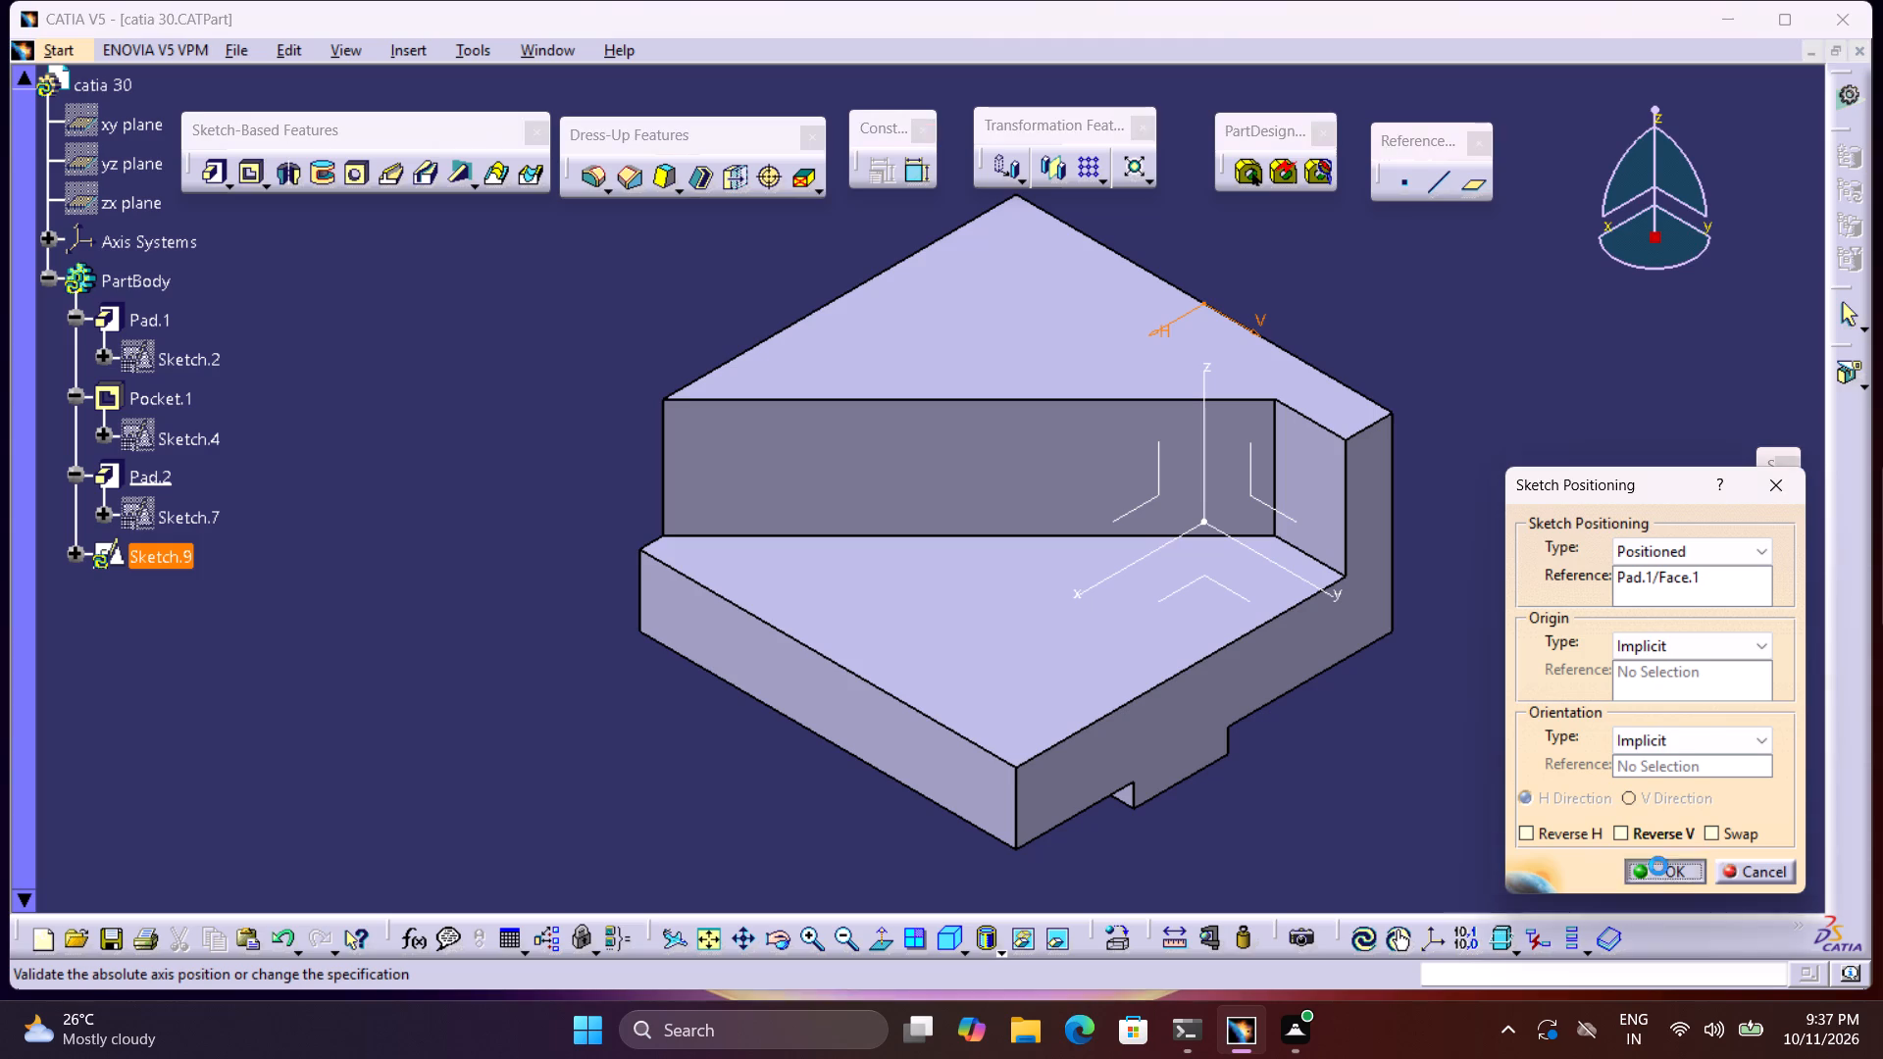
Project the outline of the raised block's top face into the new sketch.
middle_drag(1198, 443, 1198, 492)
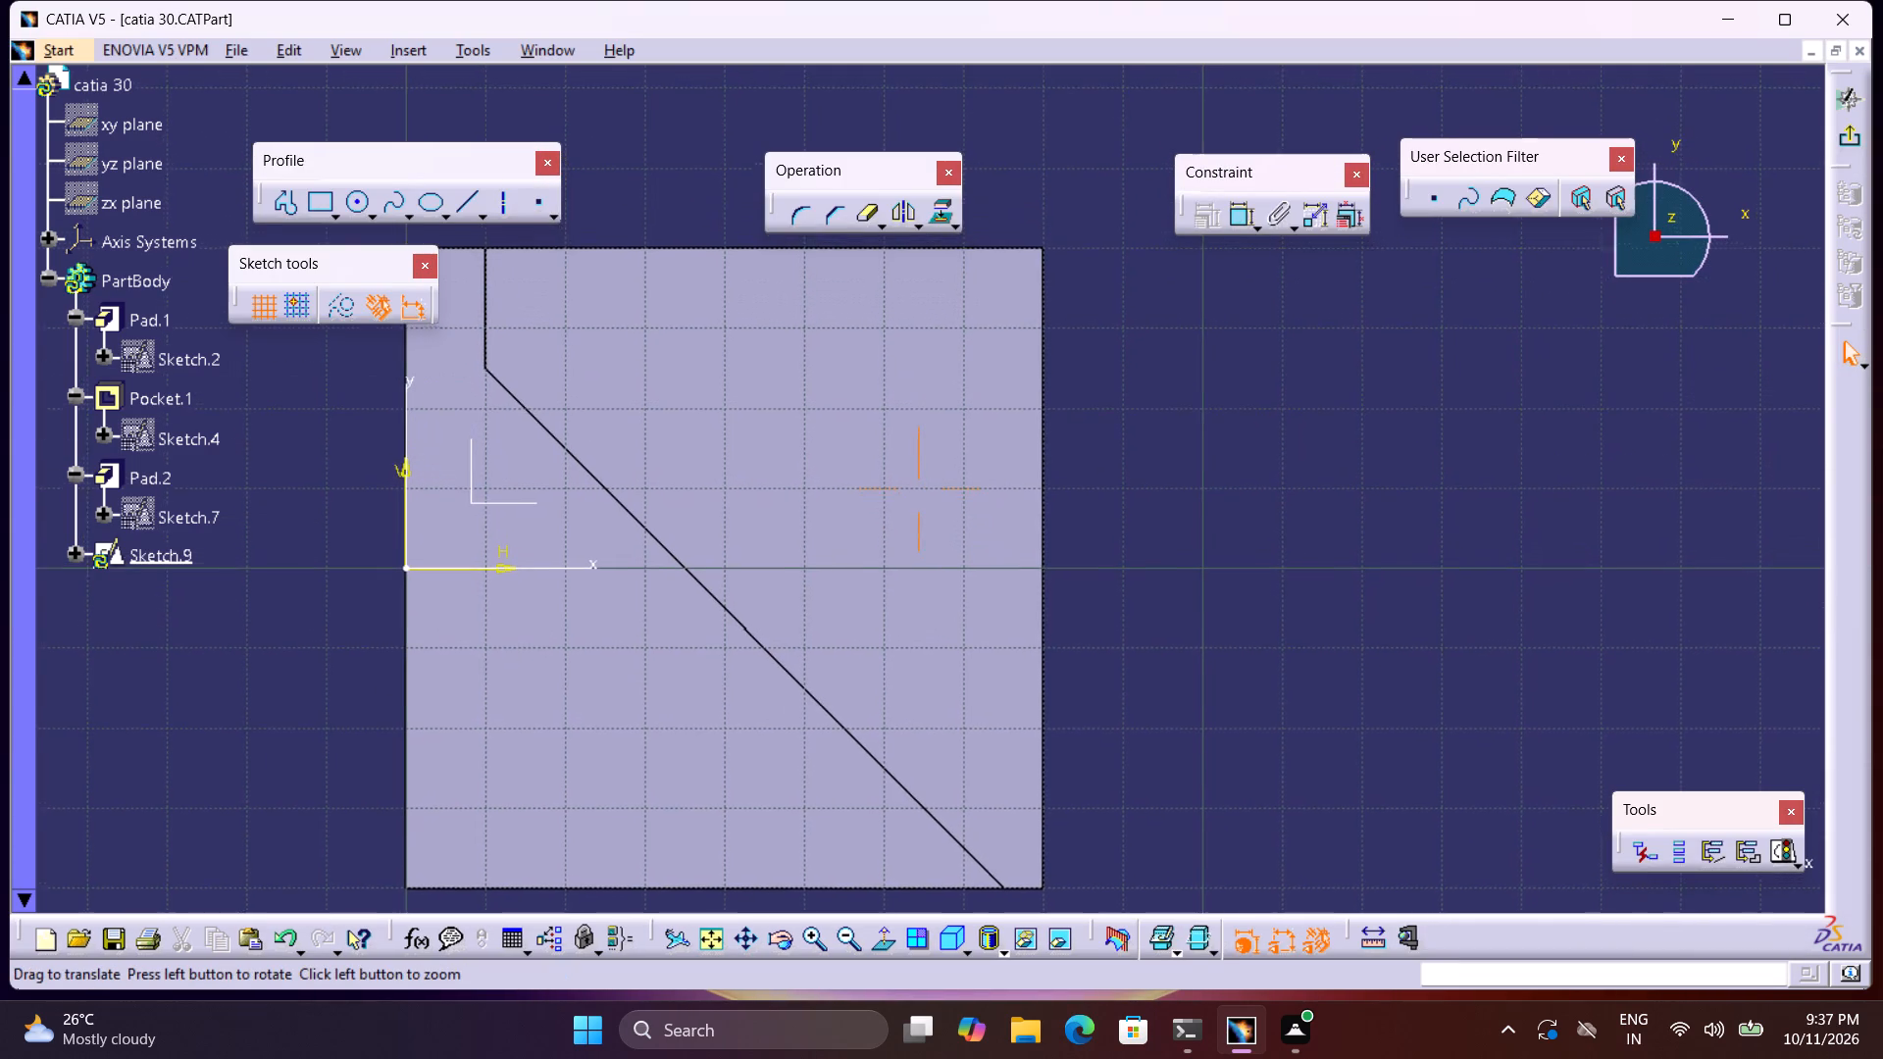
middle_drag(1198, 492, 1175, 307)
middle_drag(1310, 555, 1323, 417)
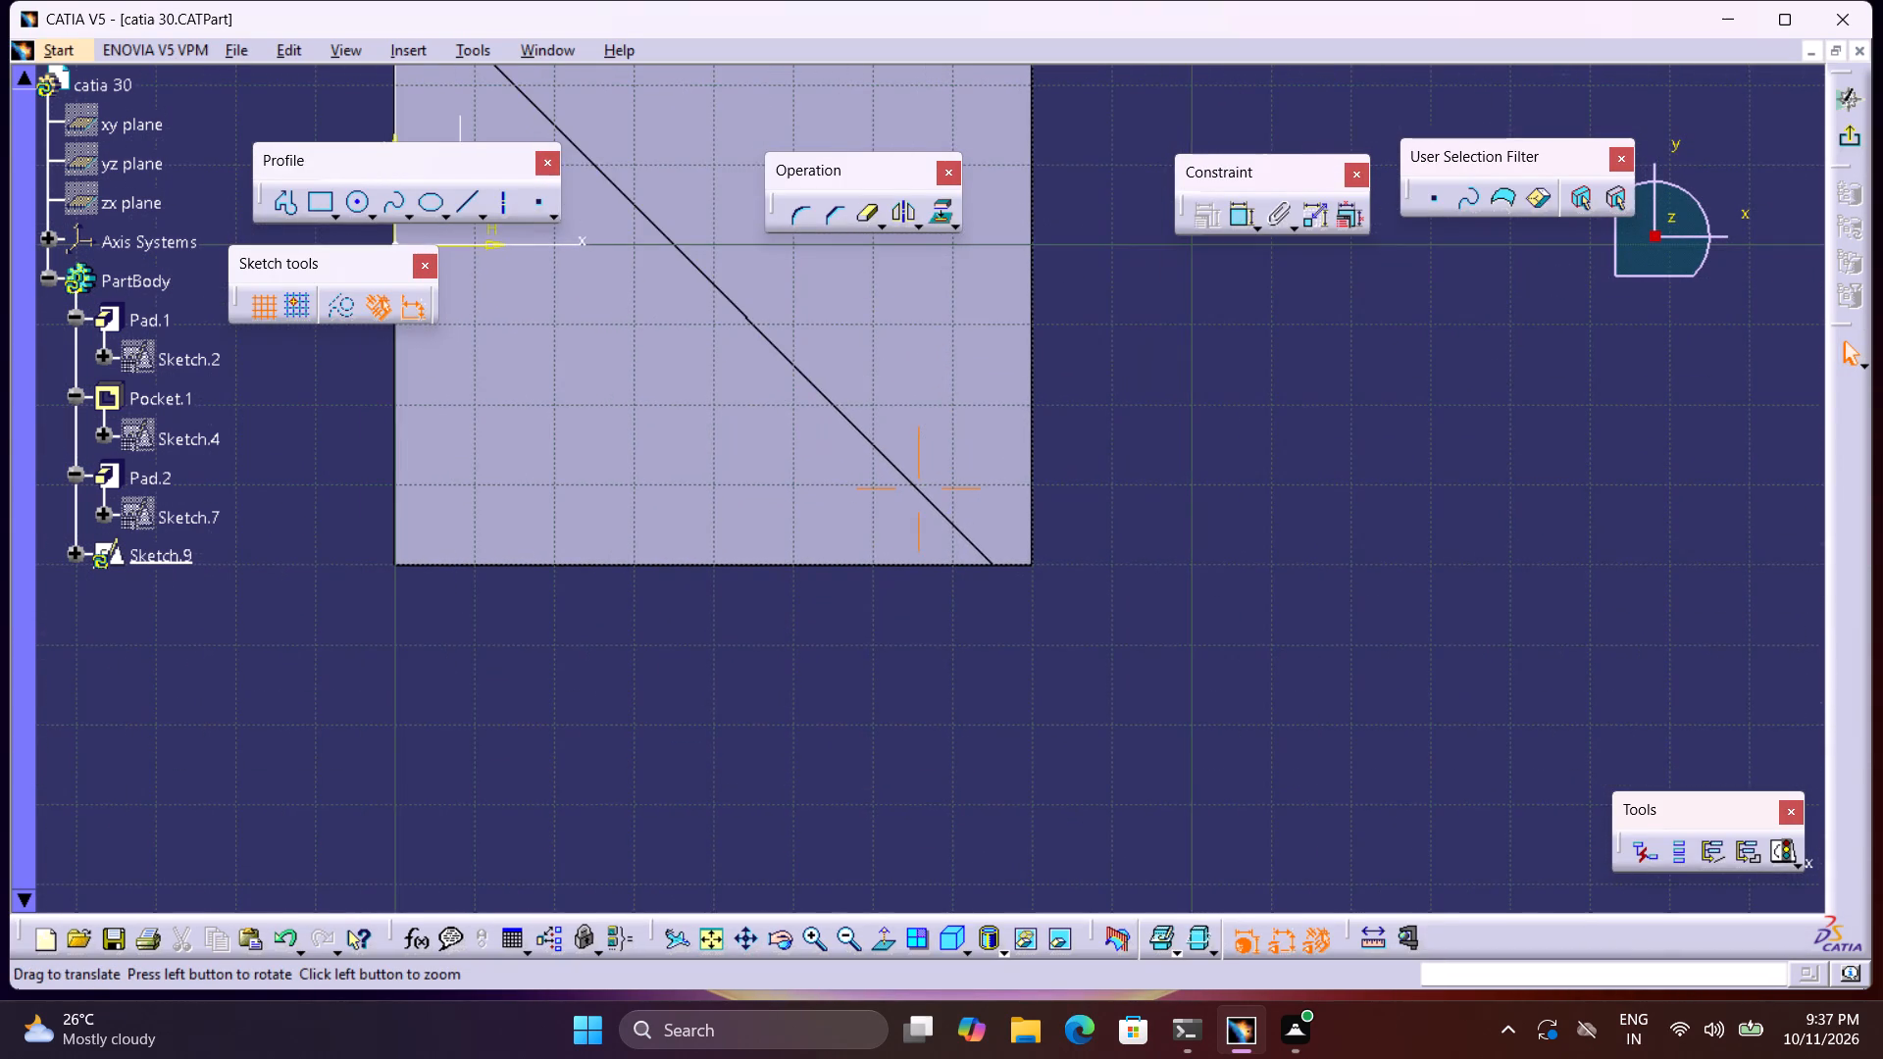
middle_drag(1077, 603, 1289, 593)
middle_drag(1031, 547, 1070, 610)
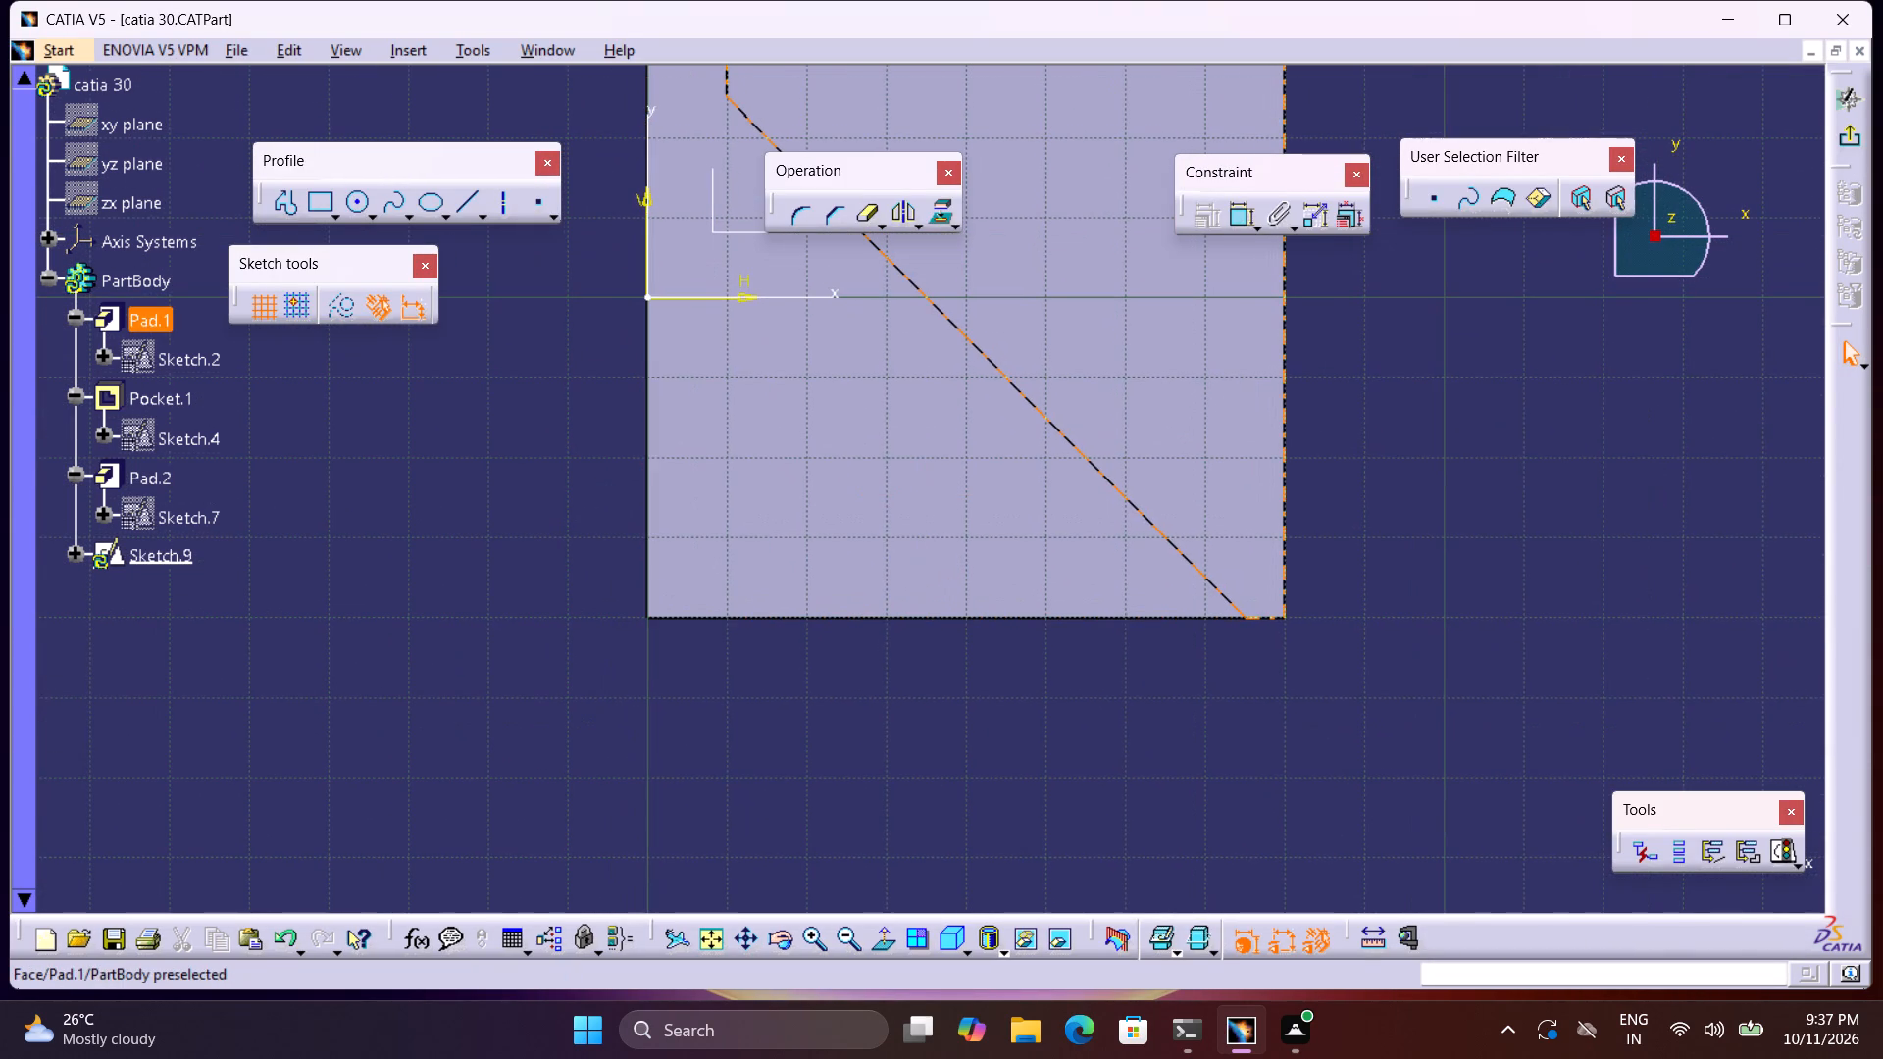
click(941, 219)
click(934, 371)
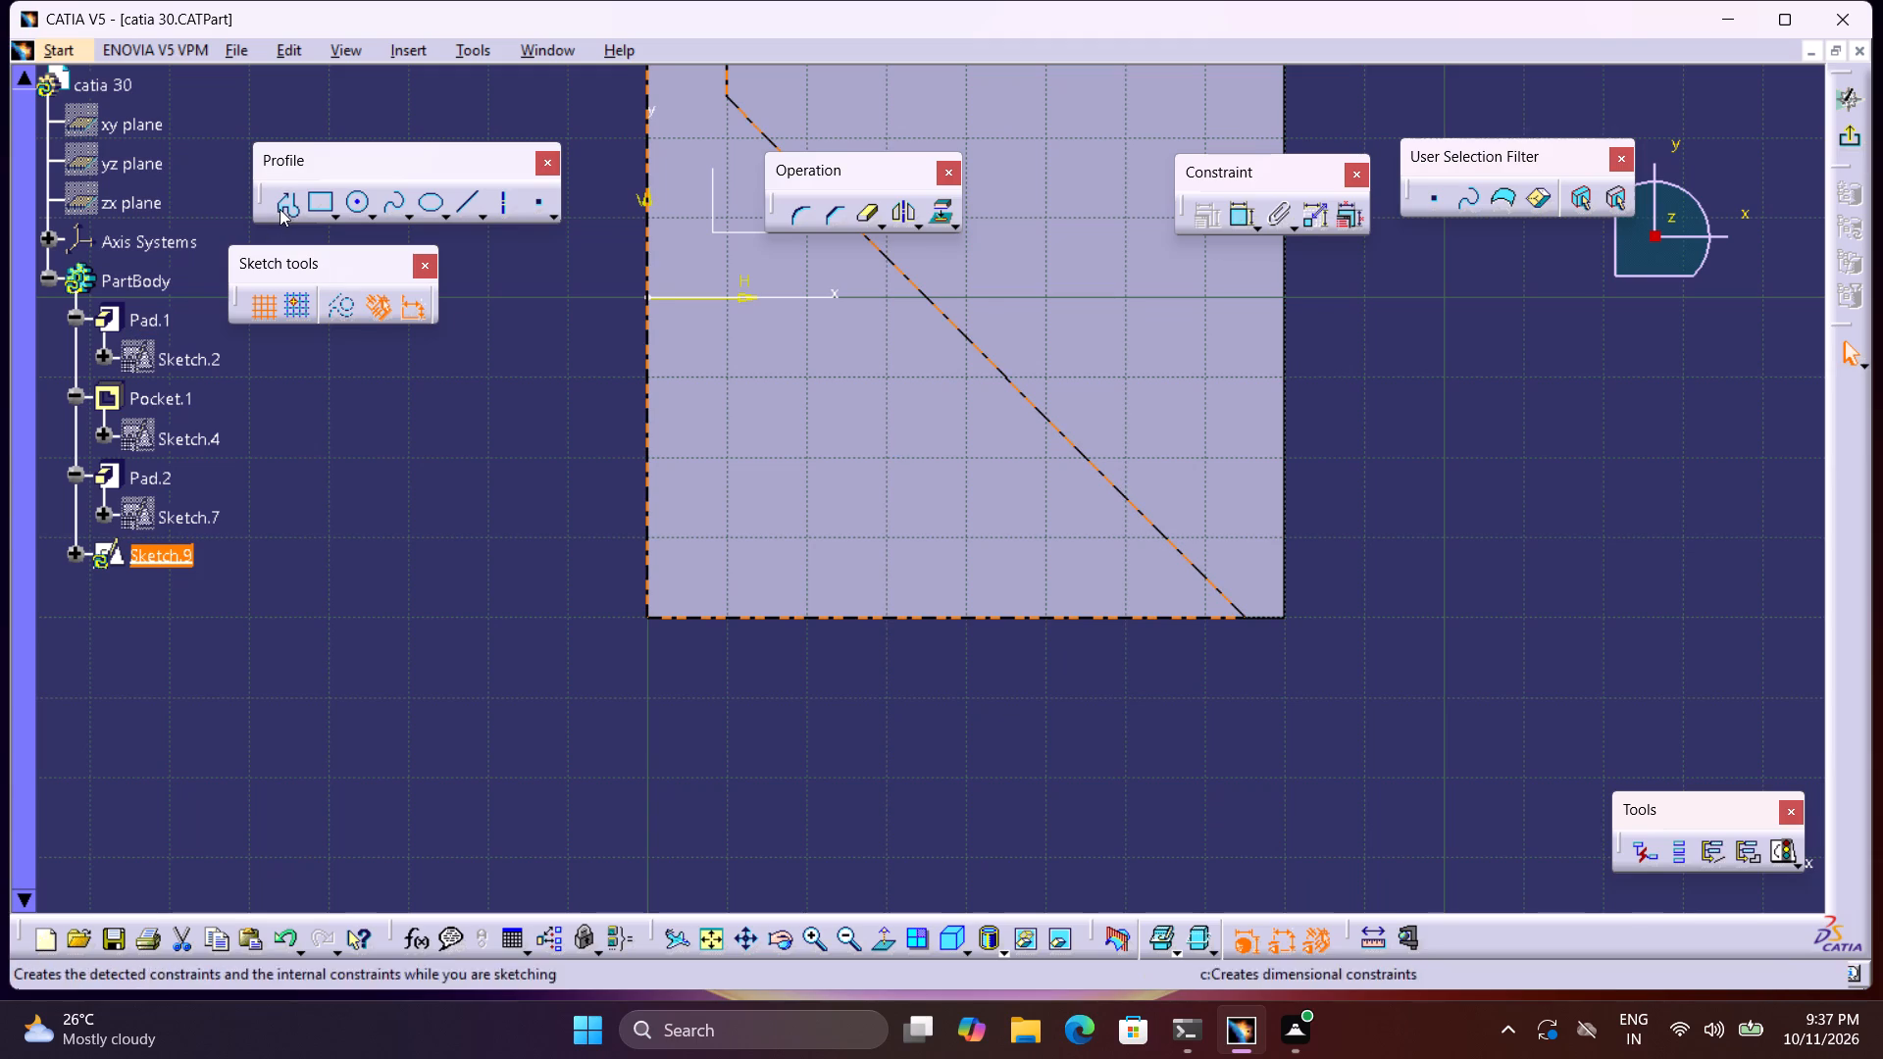
Draw a horizontal line about 66 mm long along the projected lower edge, starting at its corner with the long vertical edge.
click(280, 209)
middle_drag(1184, 458, 1120, 423)
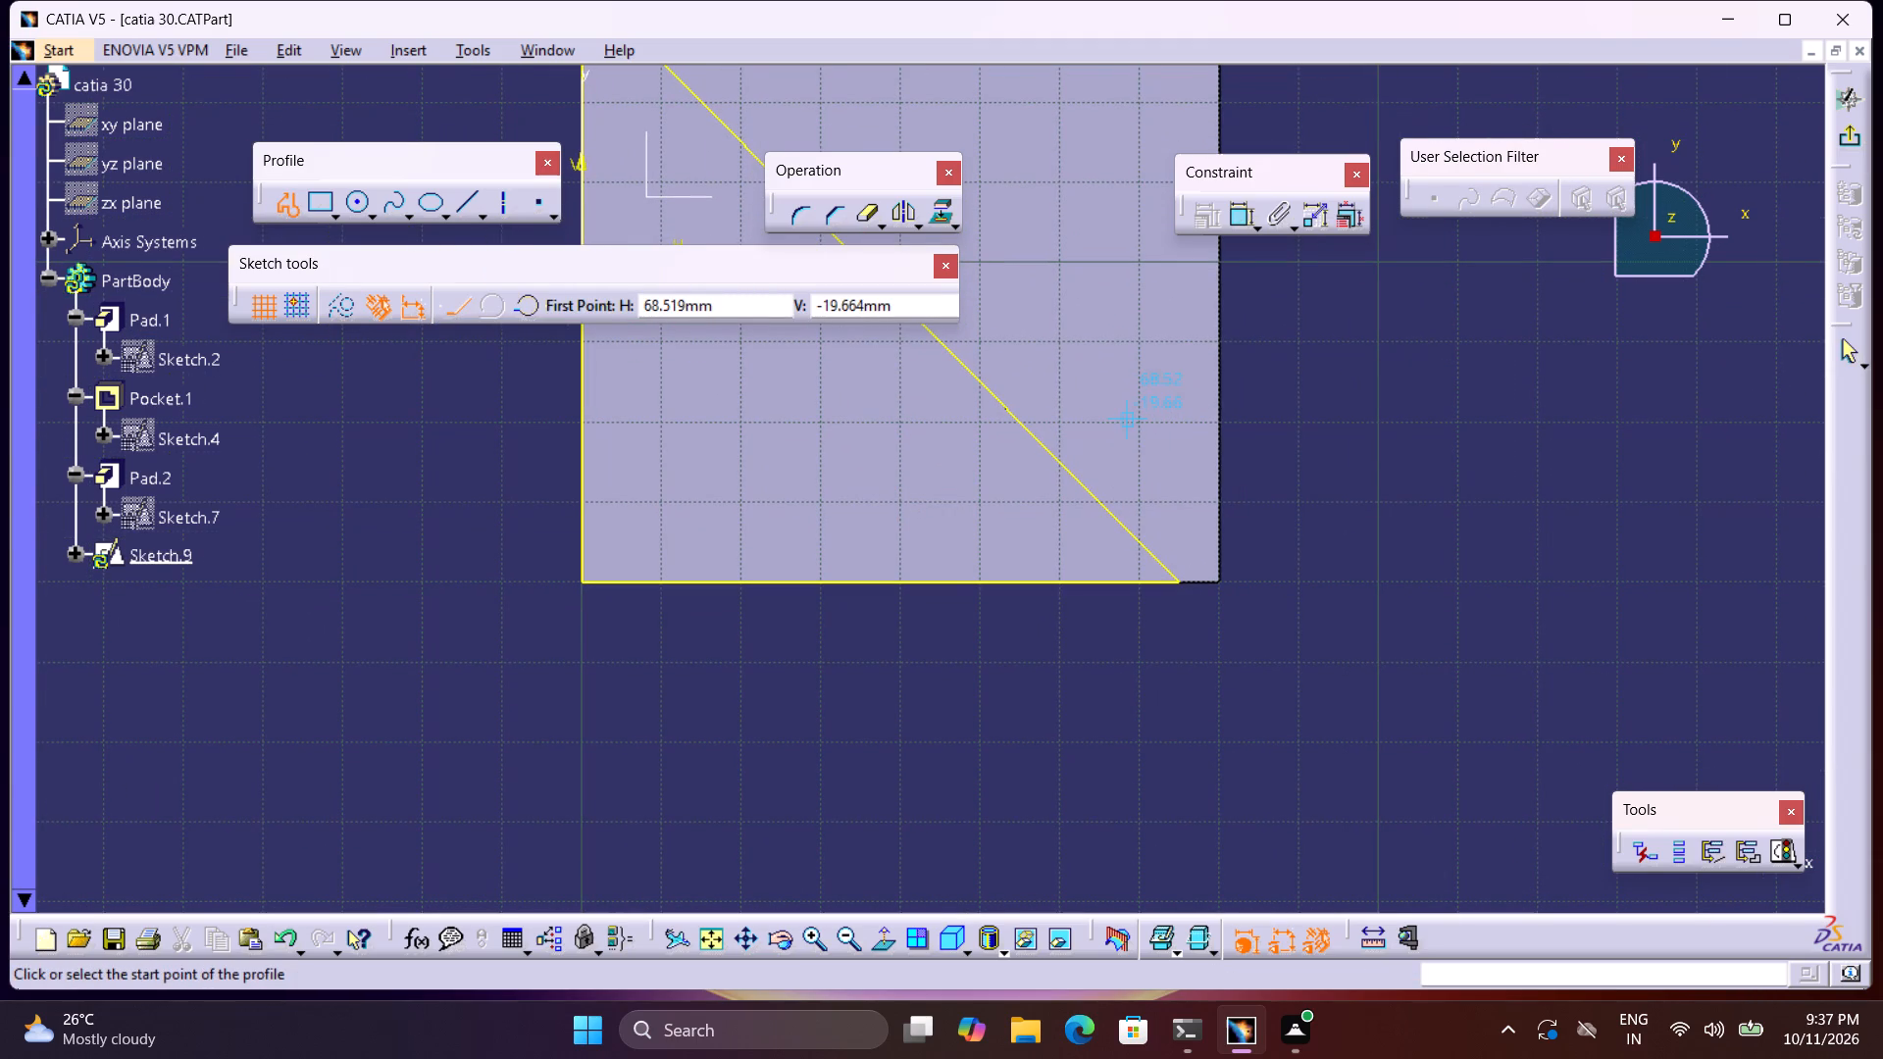
click(586, 578)
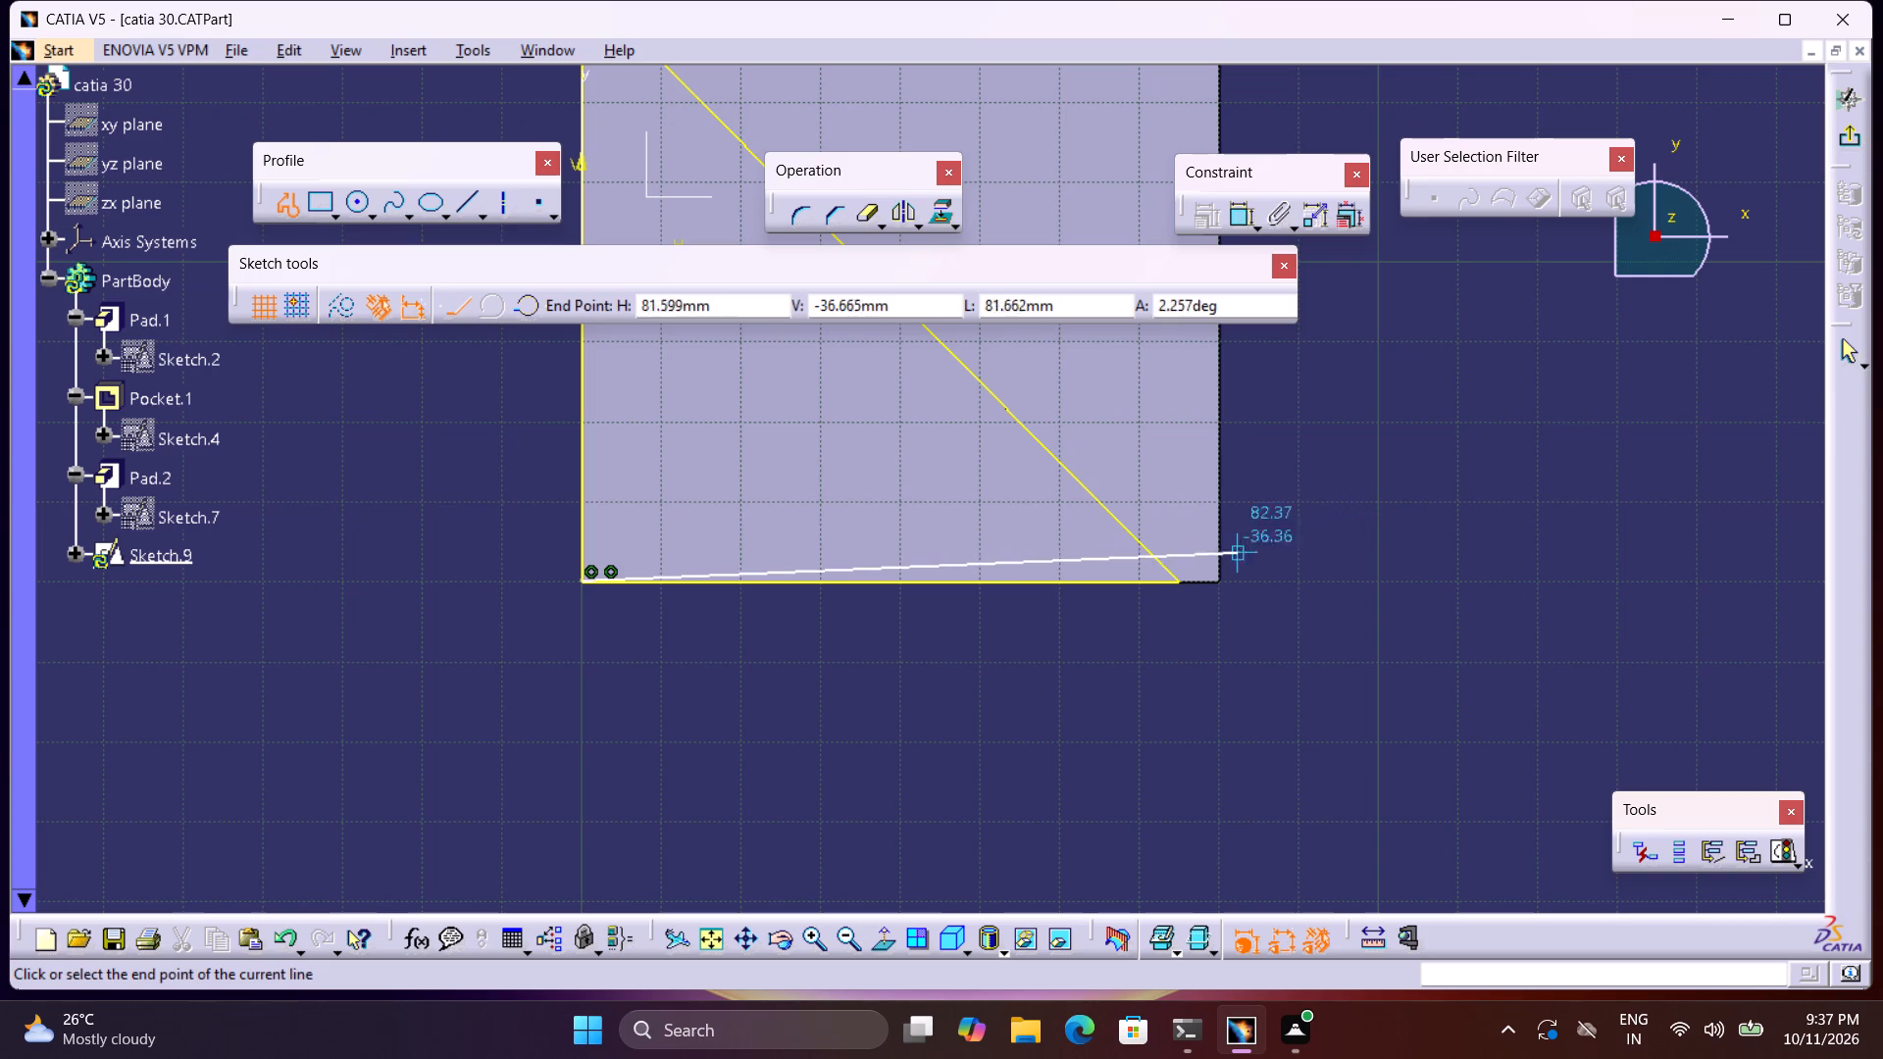
click(1107, 581)
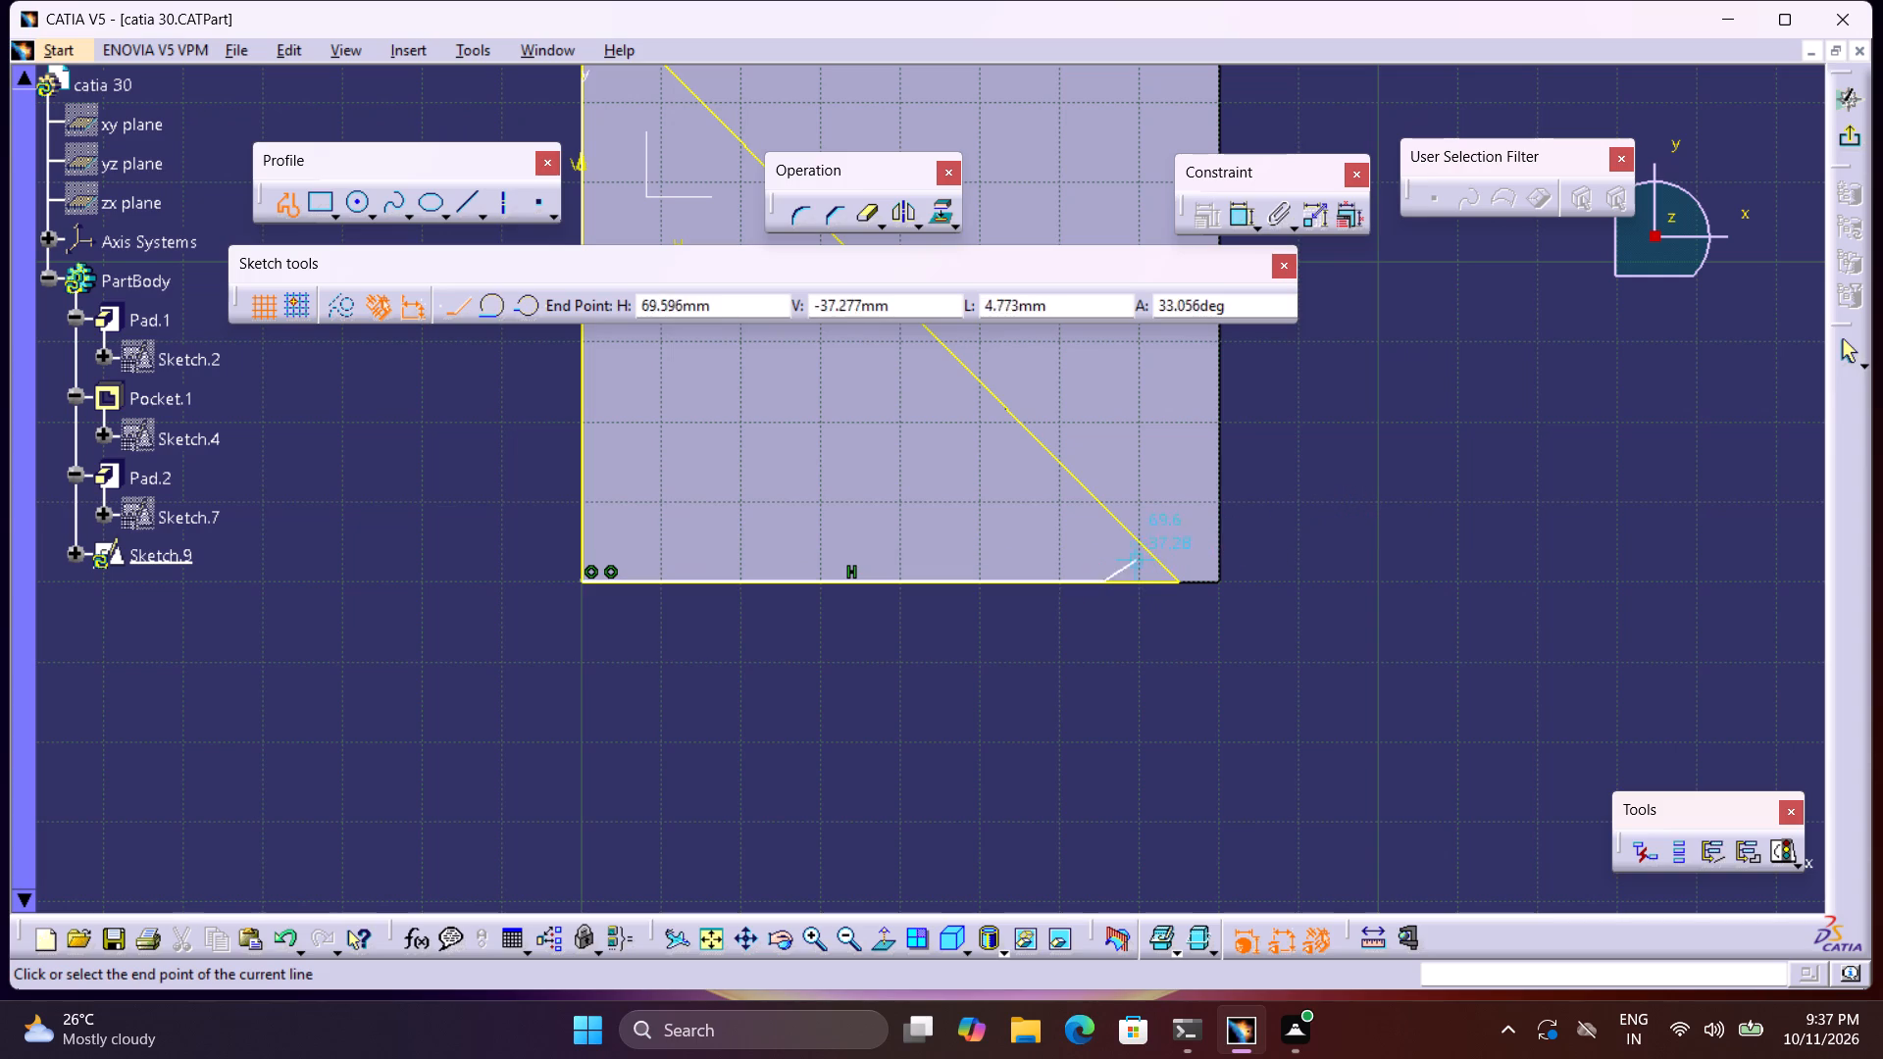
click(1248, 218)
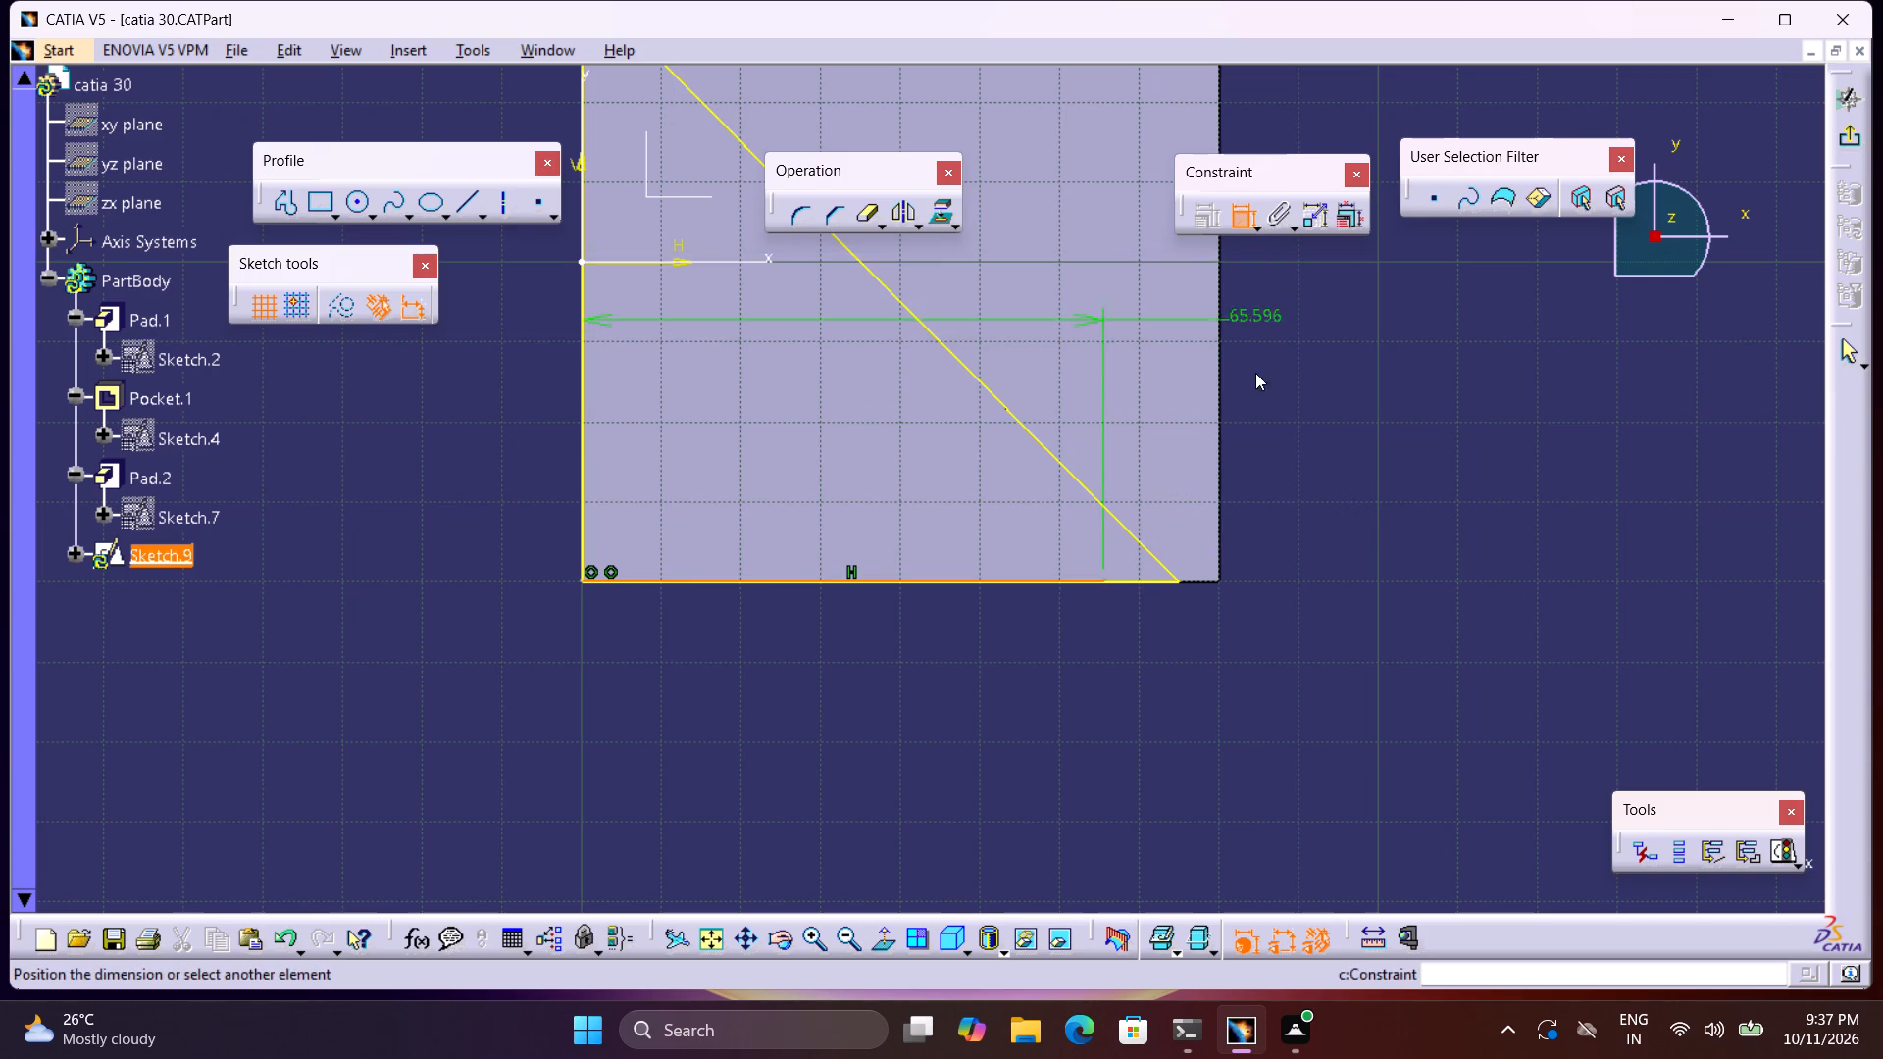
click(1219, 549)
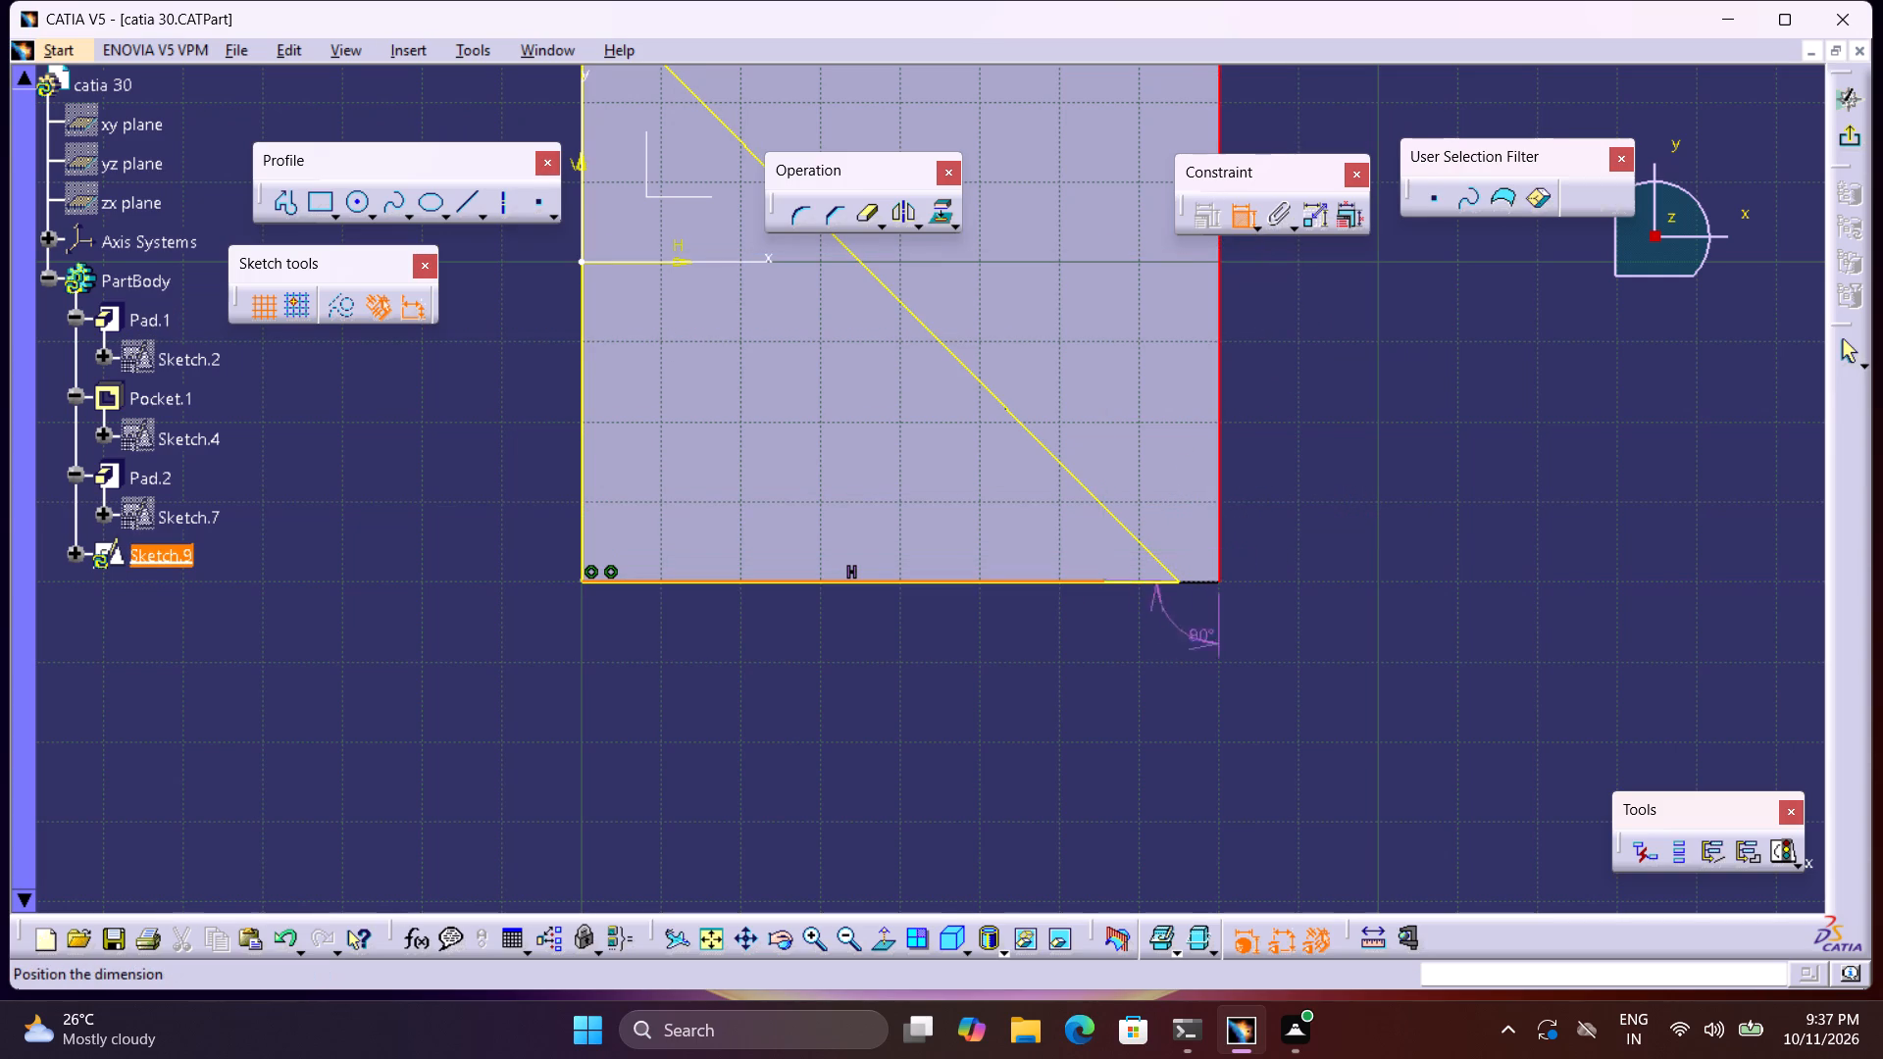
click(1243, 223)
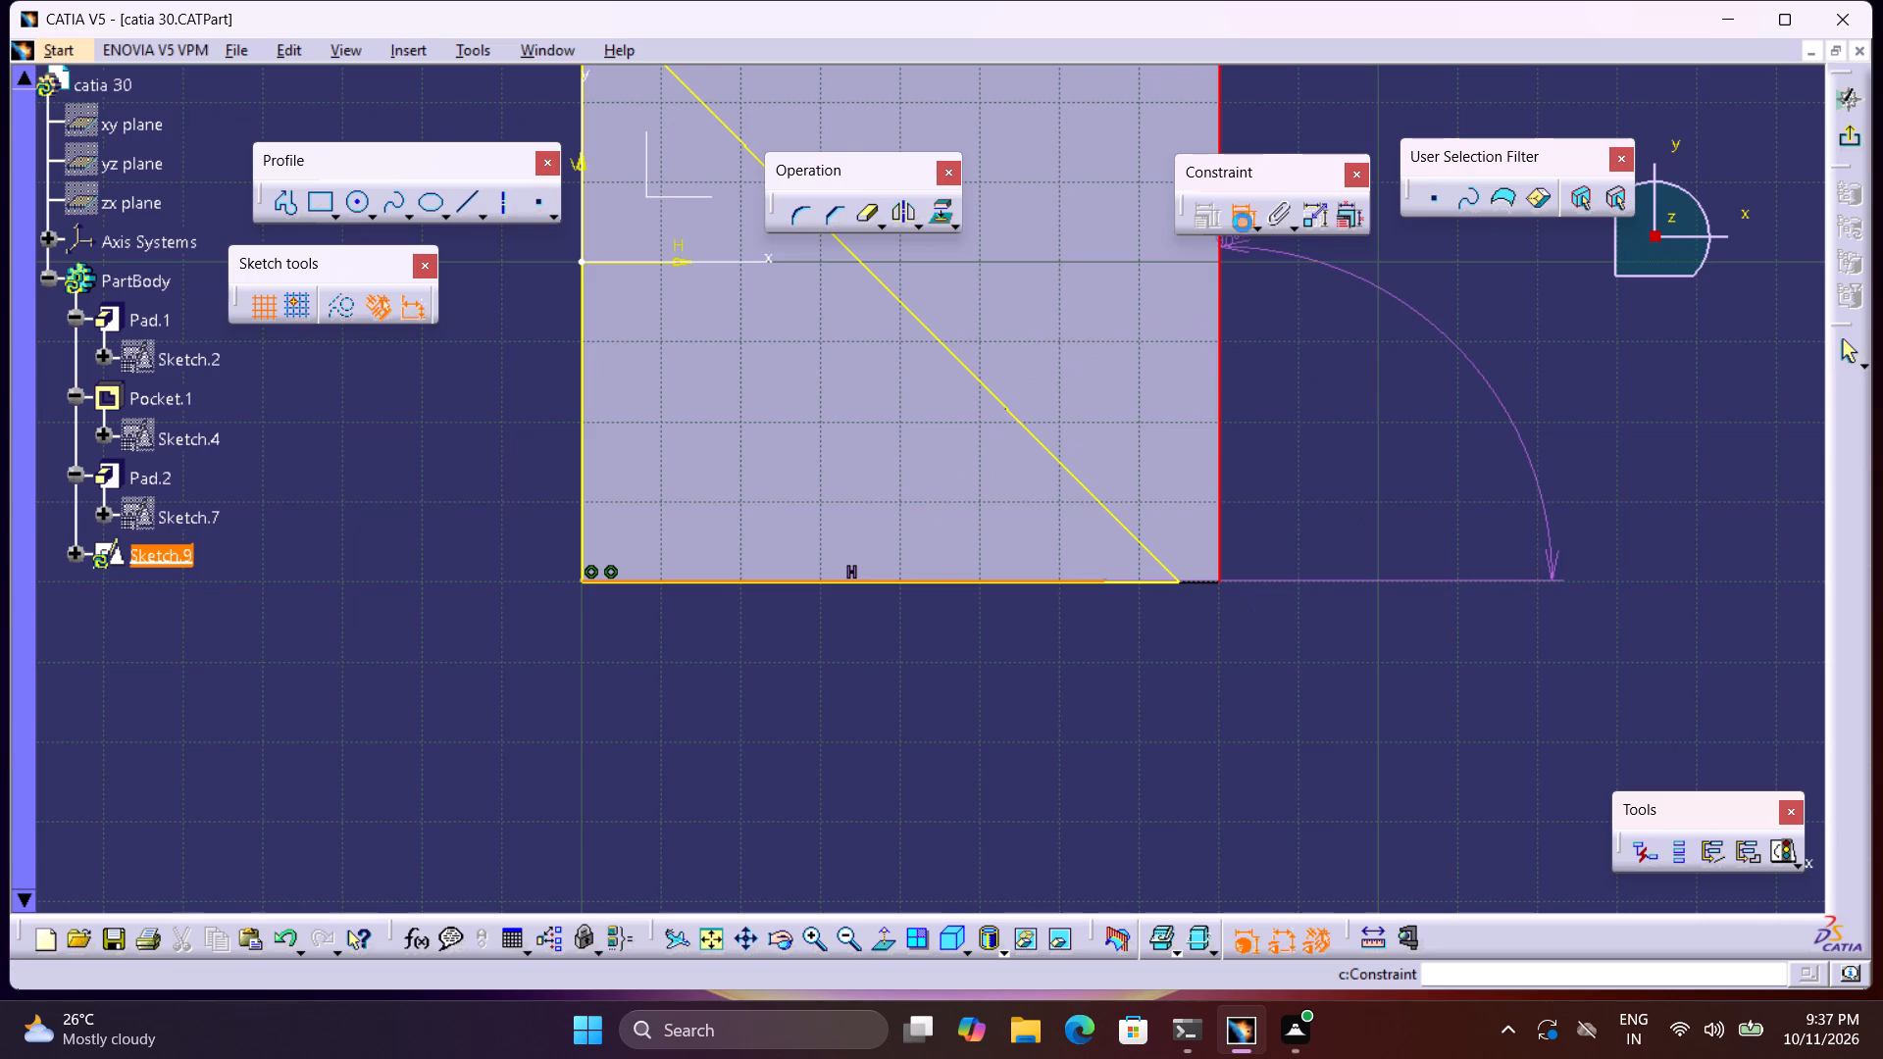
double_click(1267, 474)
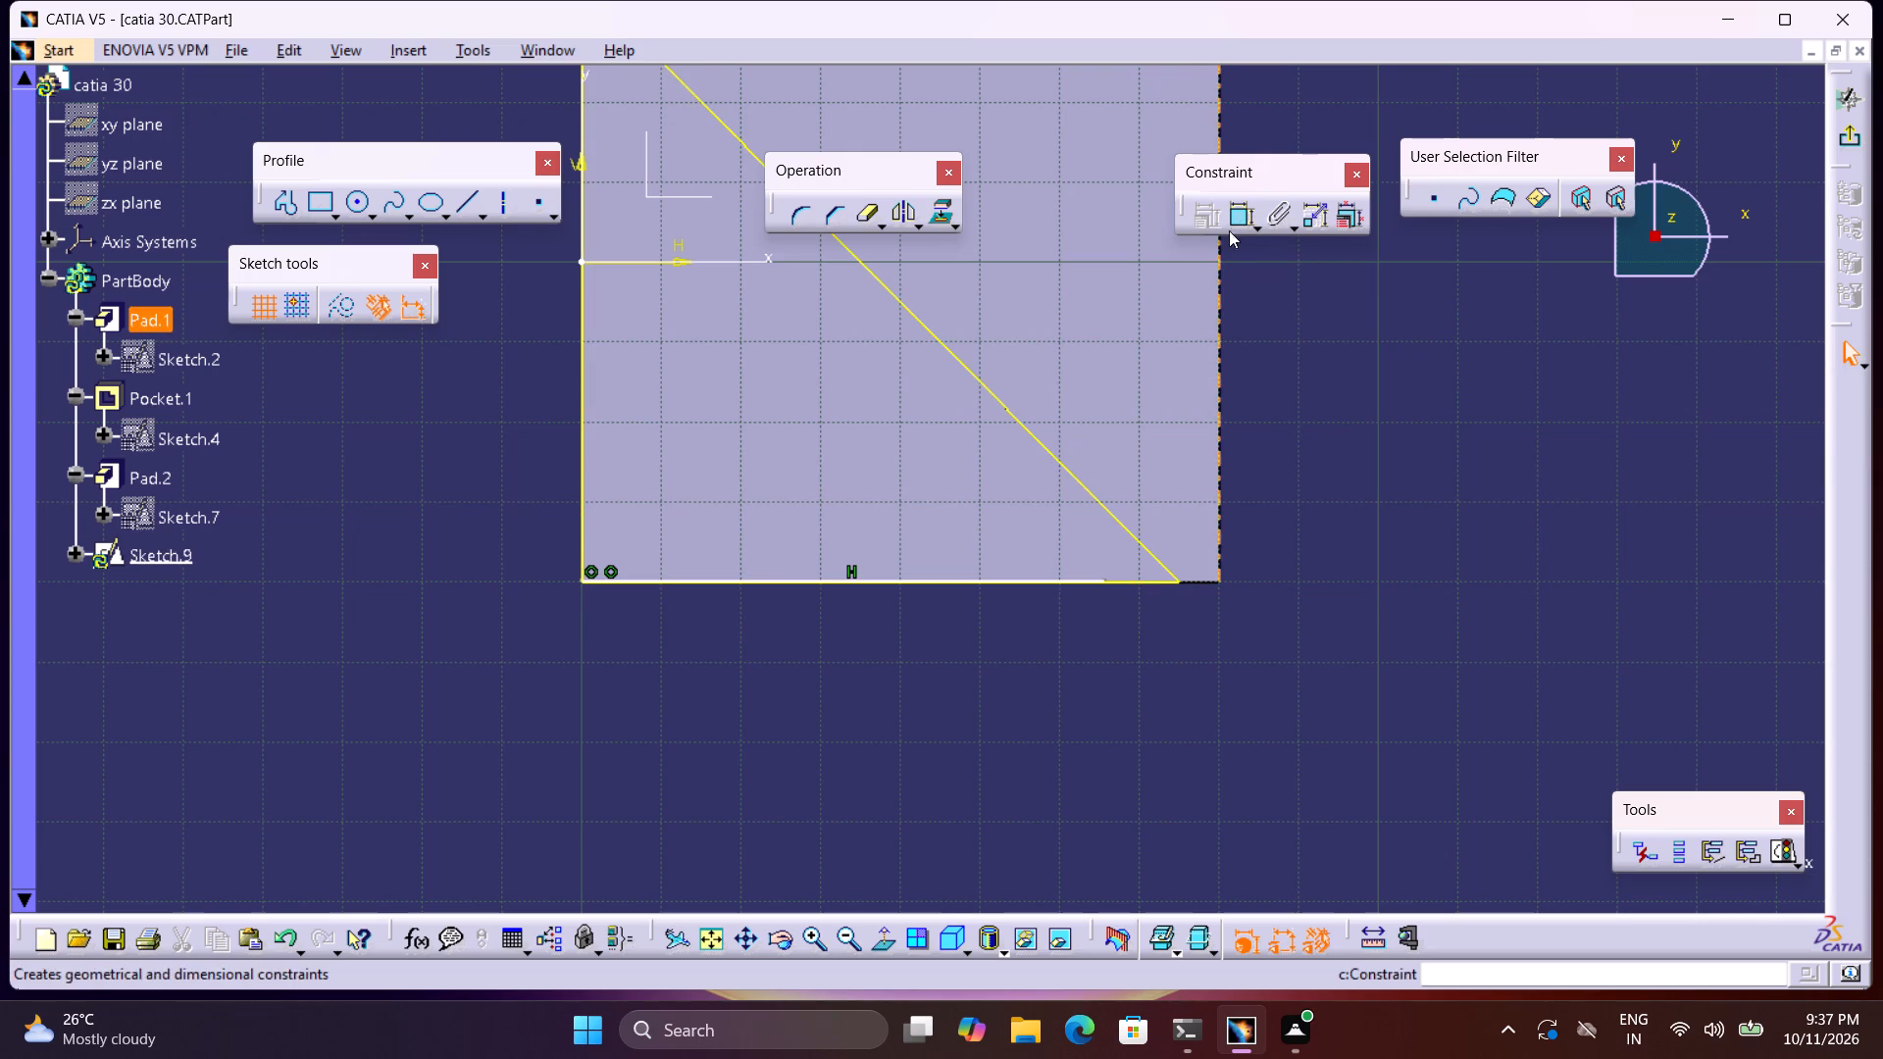
Dimension the line's free end from the base's far vertical edge and set the distance to 20 mm.
click(1239, 220)
click(1105, 580)
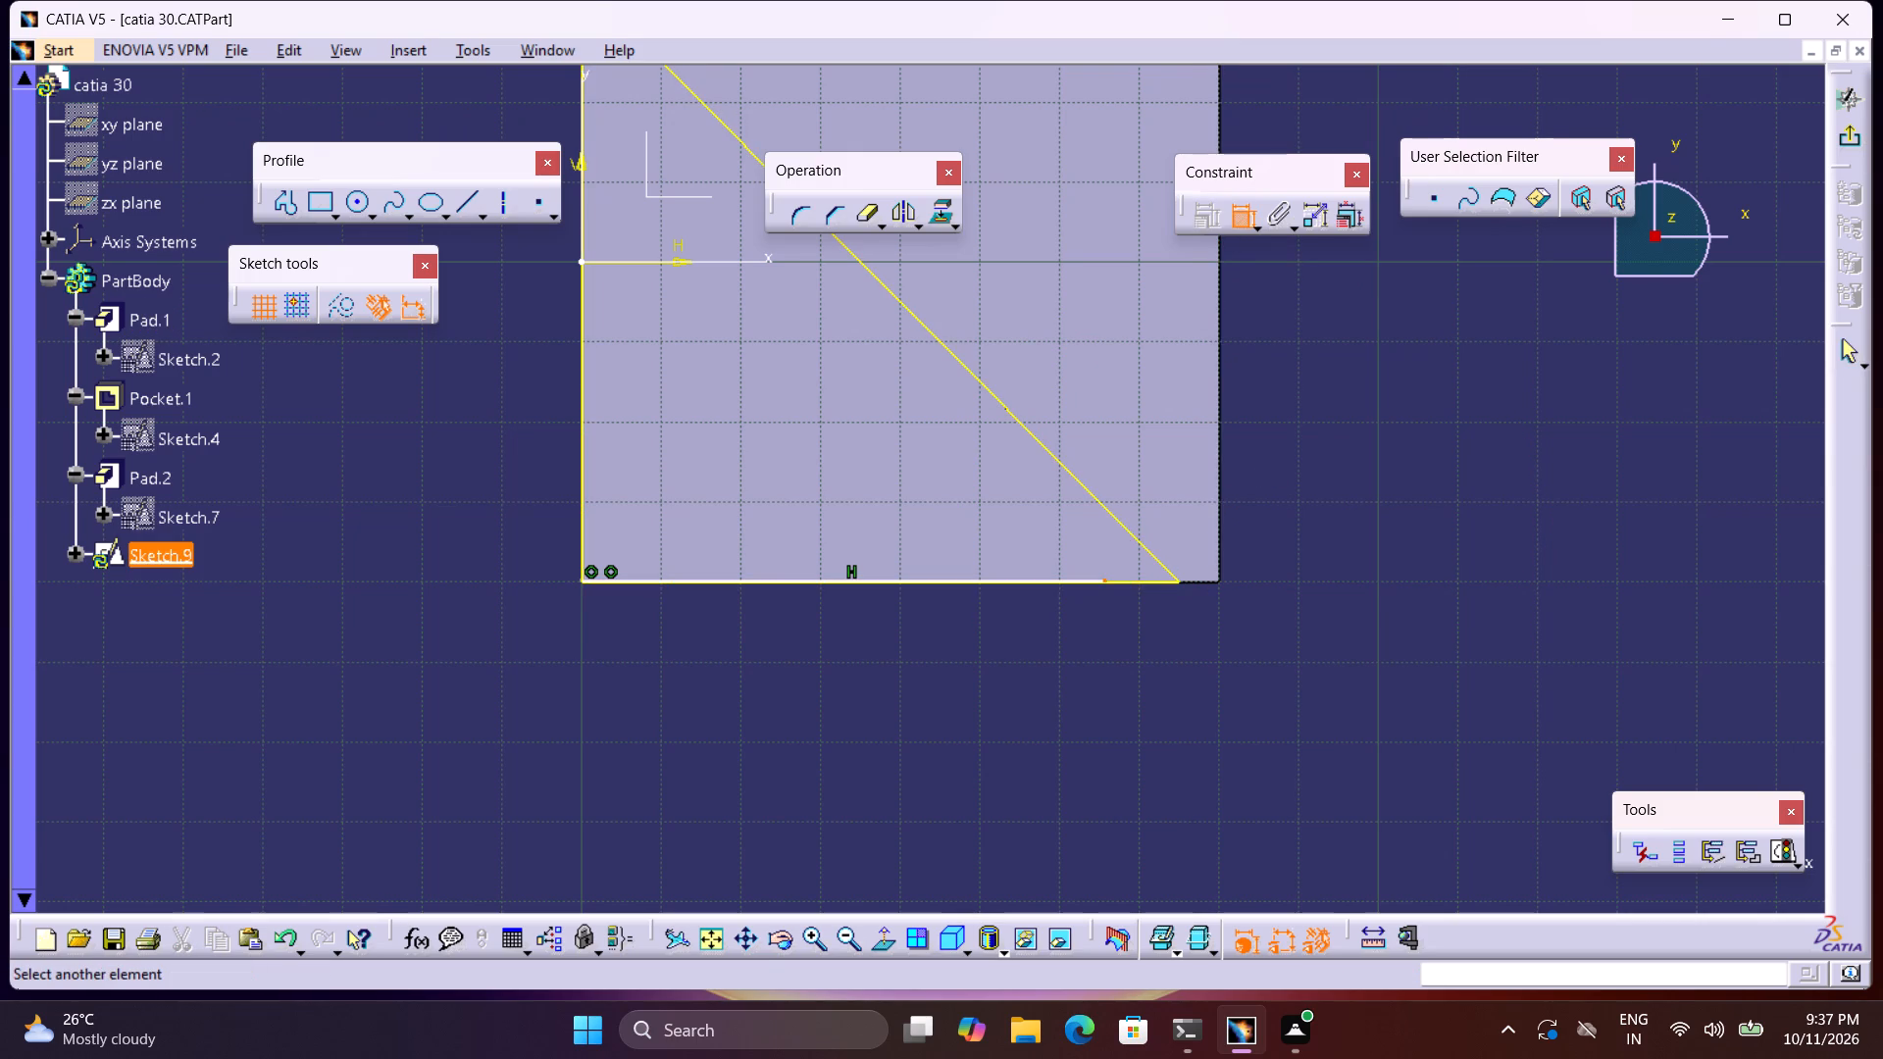
click(1220, 549)
click(1179, 651)
double_click(1184, 646)
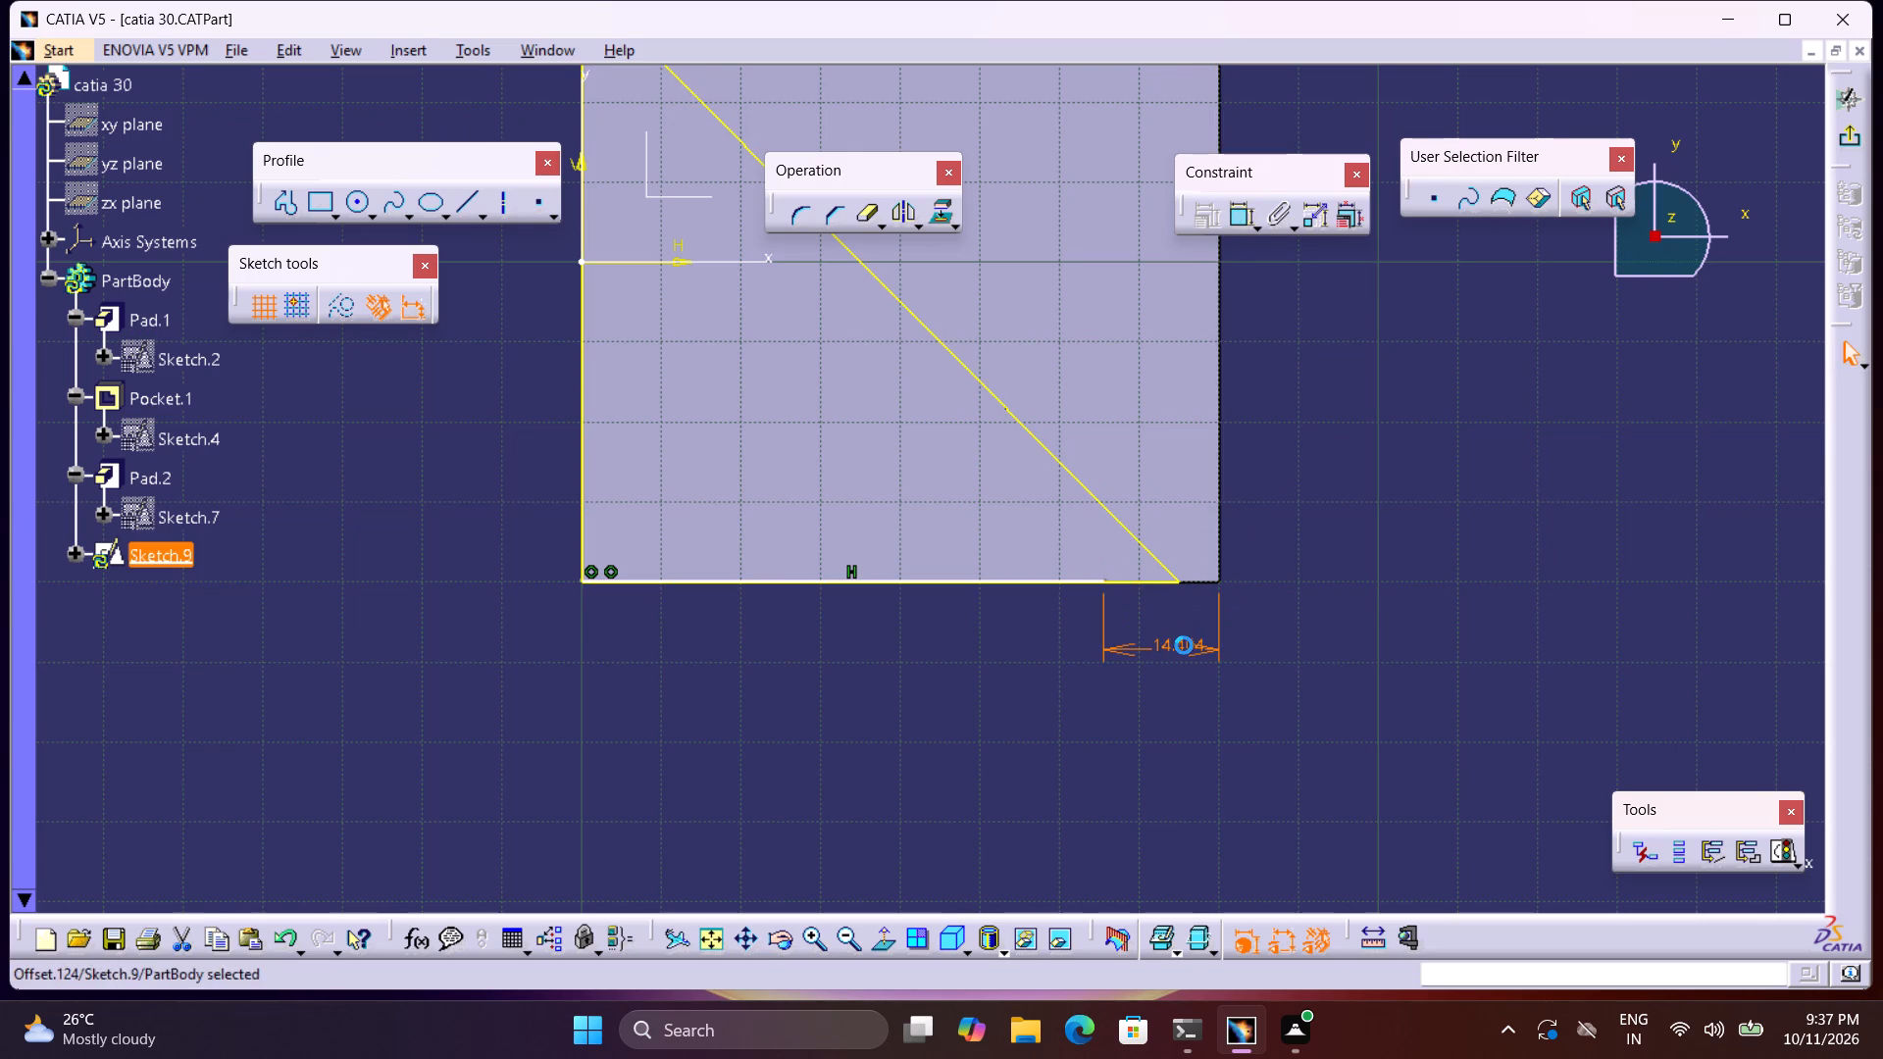
key(2)
key(0)
key(Return)
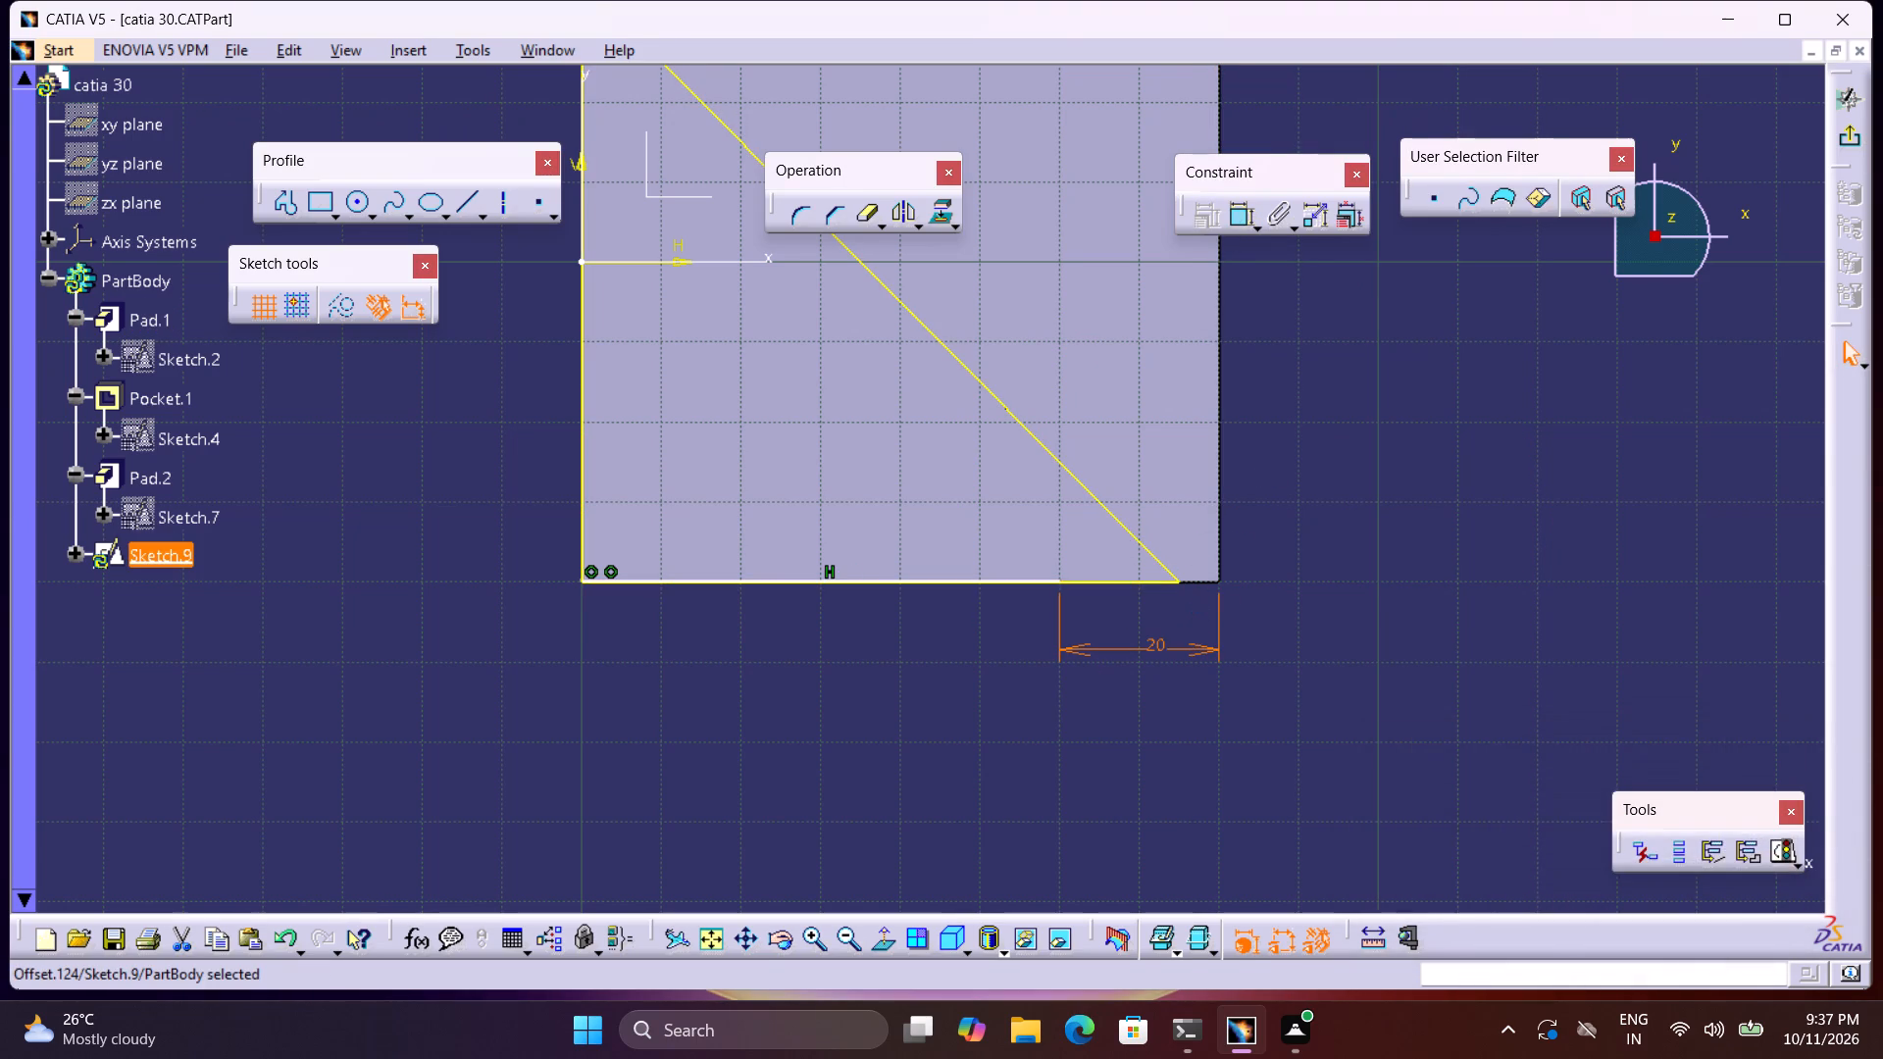
Draw a closed square profile about 20 mm per side from the line's free end to the base's far lower corner.
middle_drag(1289, 512, 1353, 588)
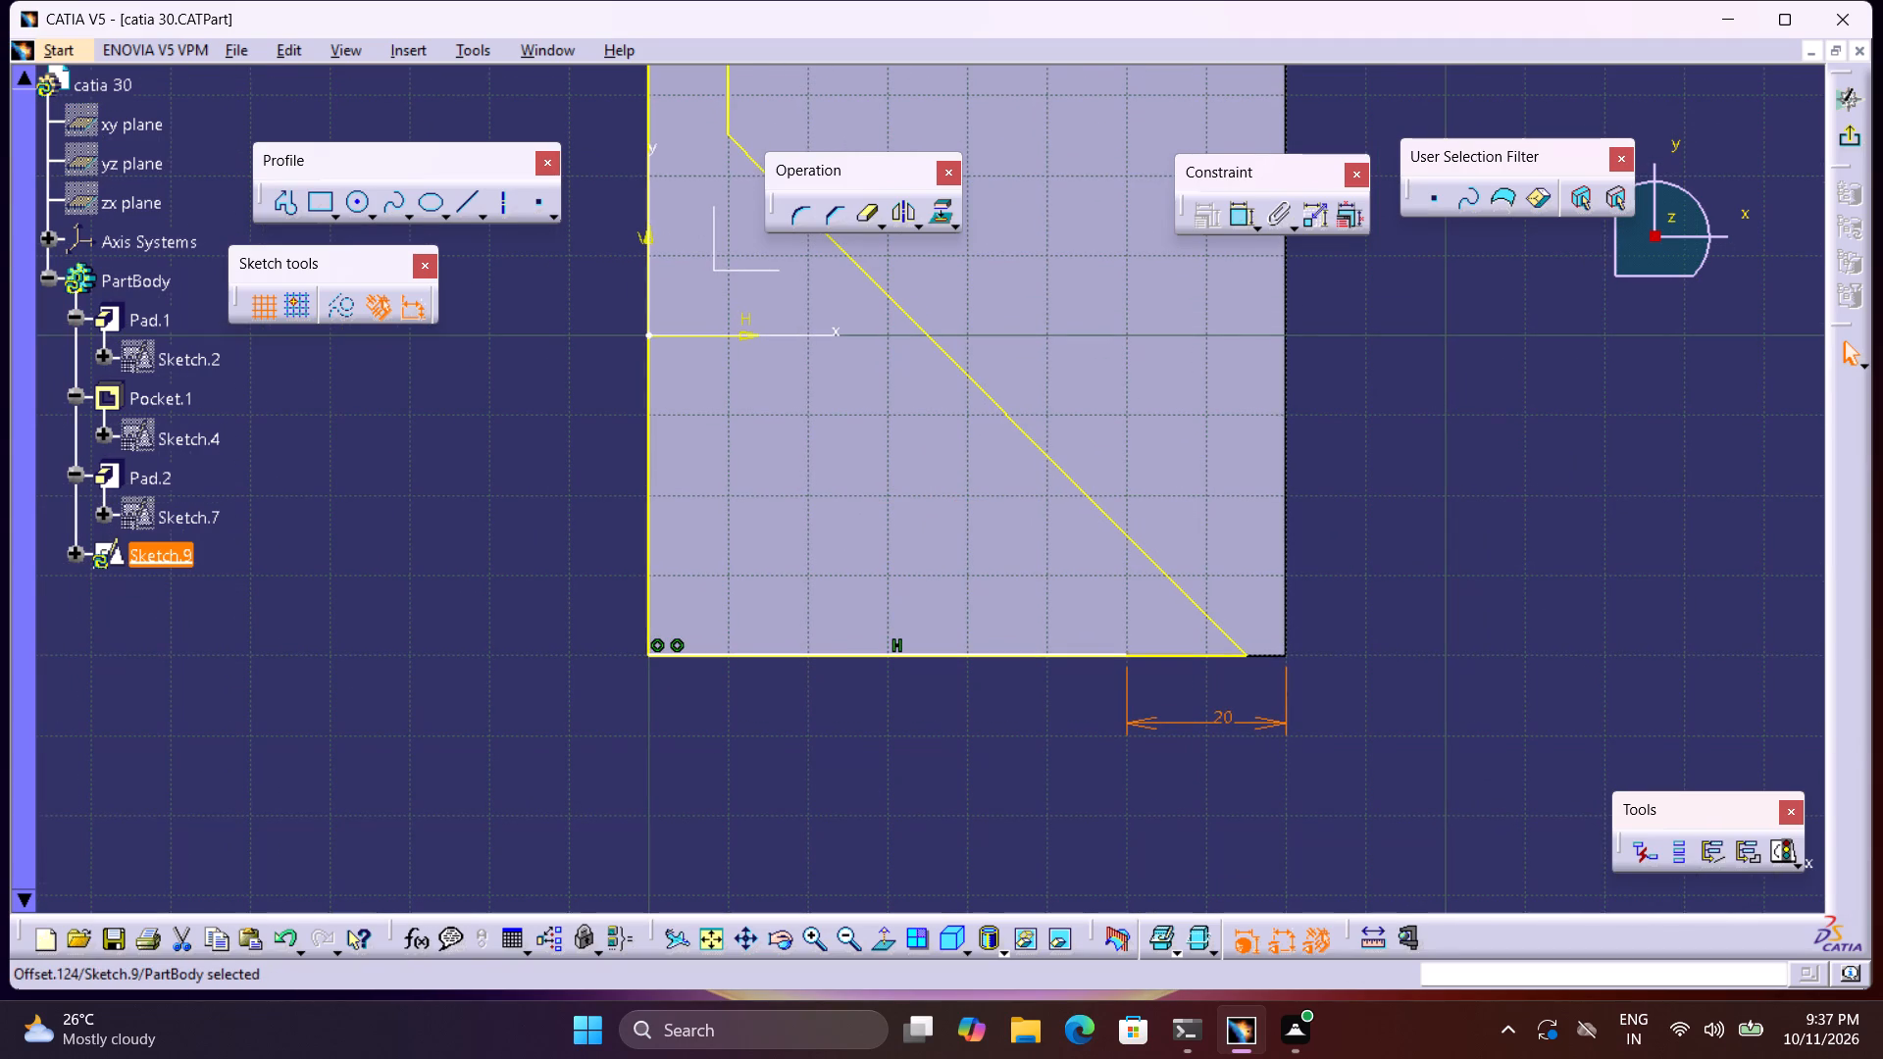
click(271, 204)
click(1129, 657)
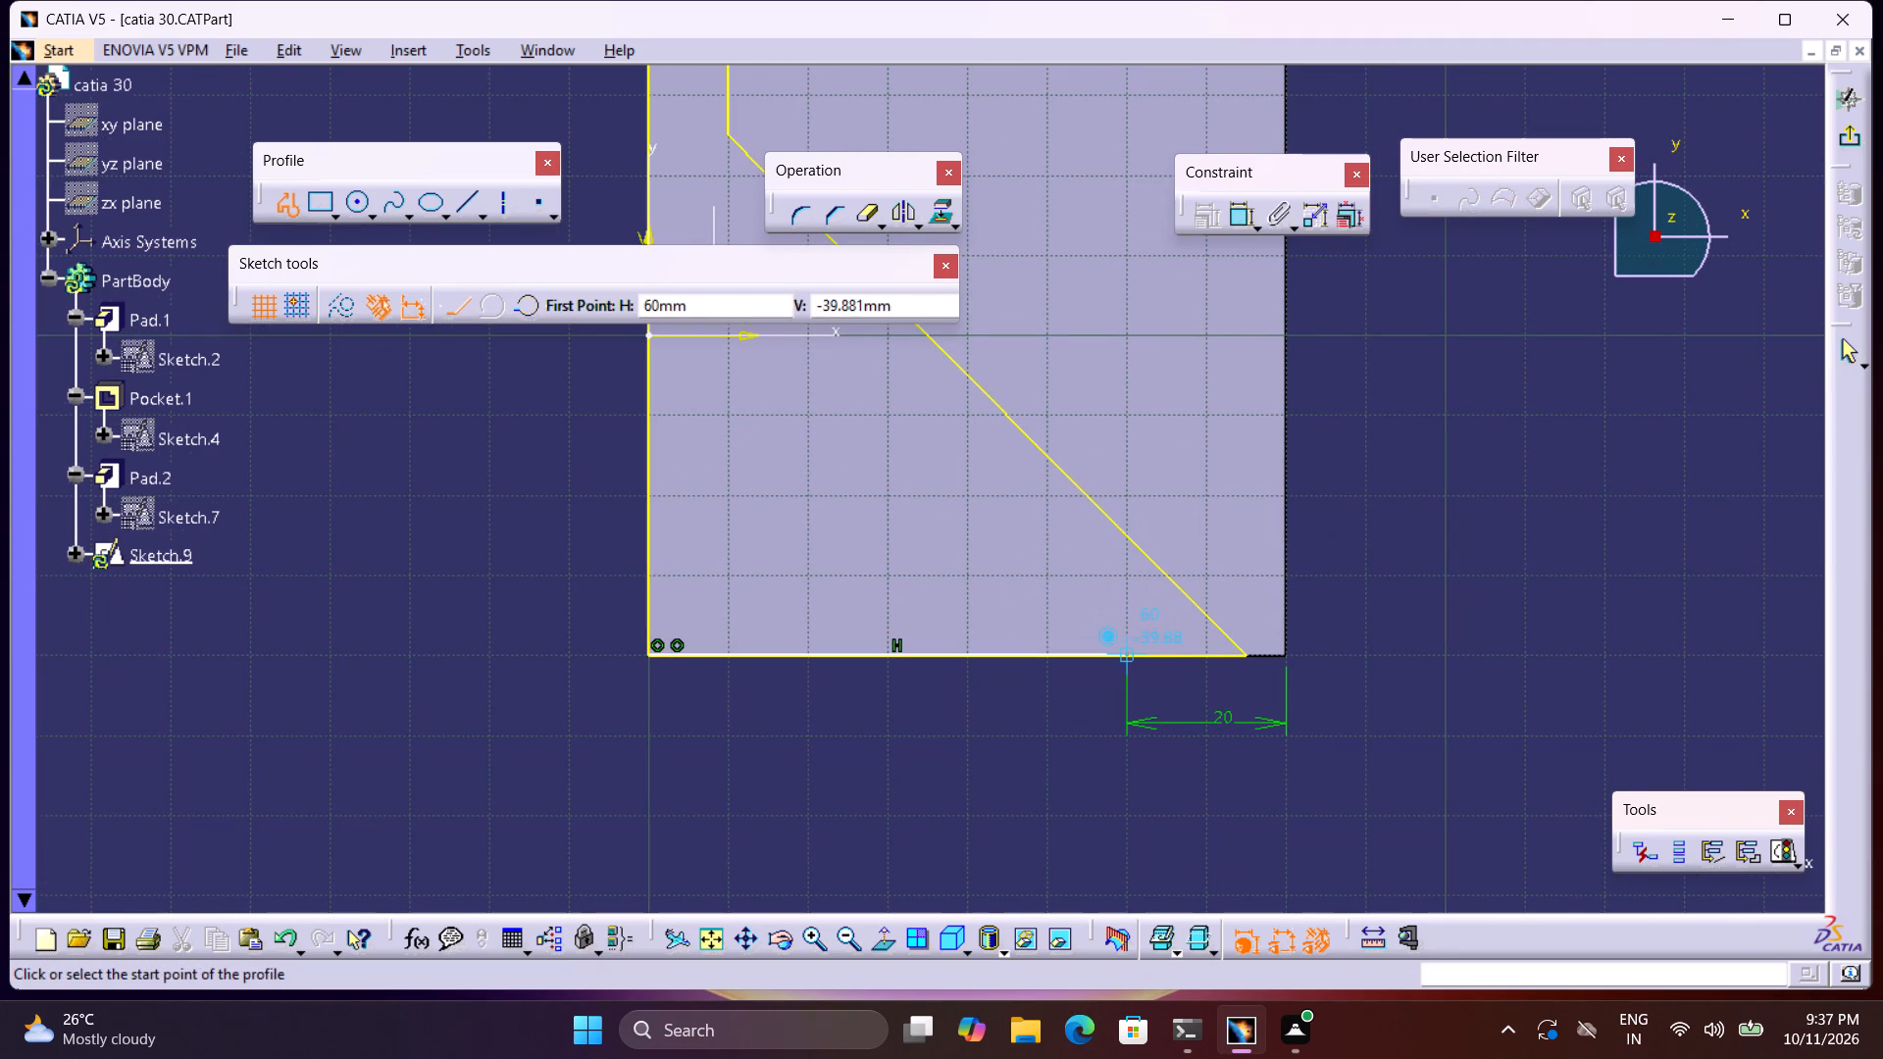
click(1128, 498)
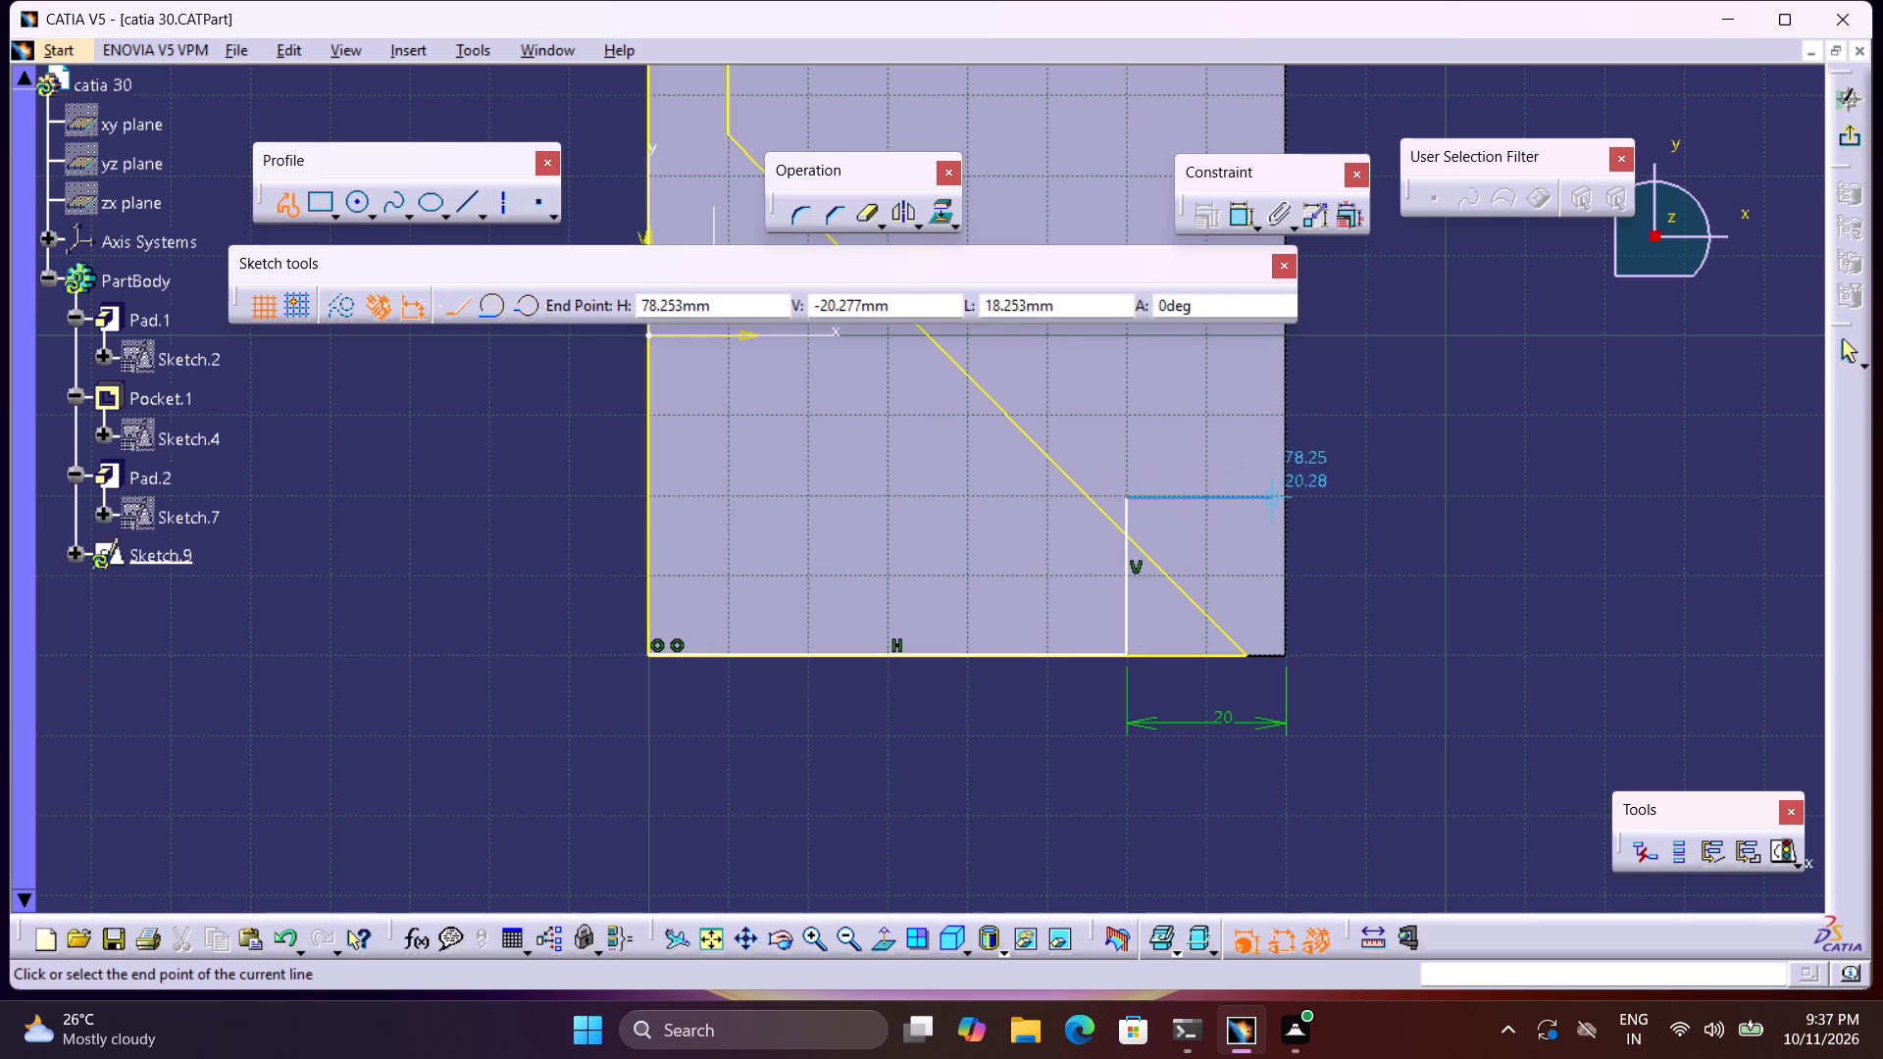
click(1286, 493)
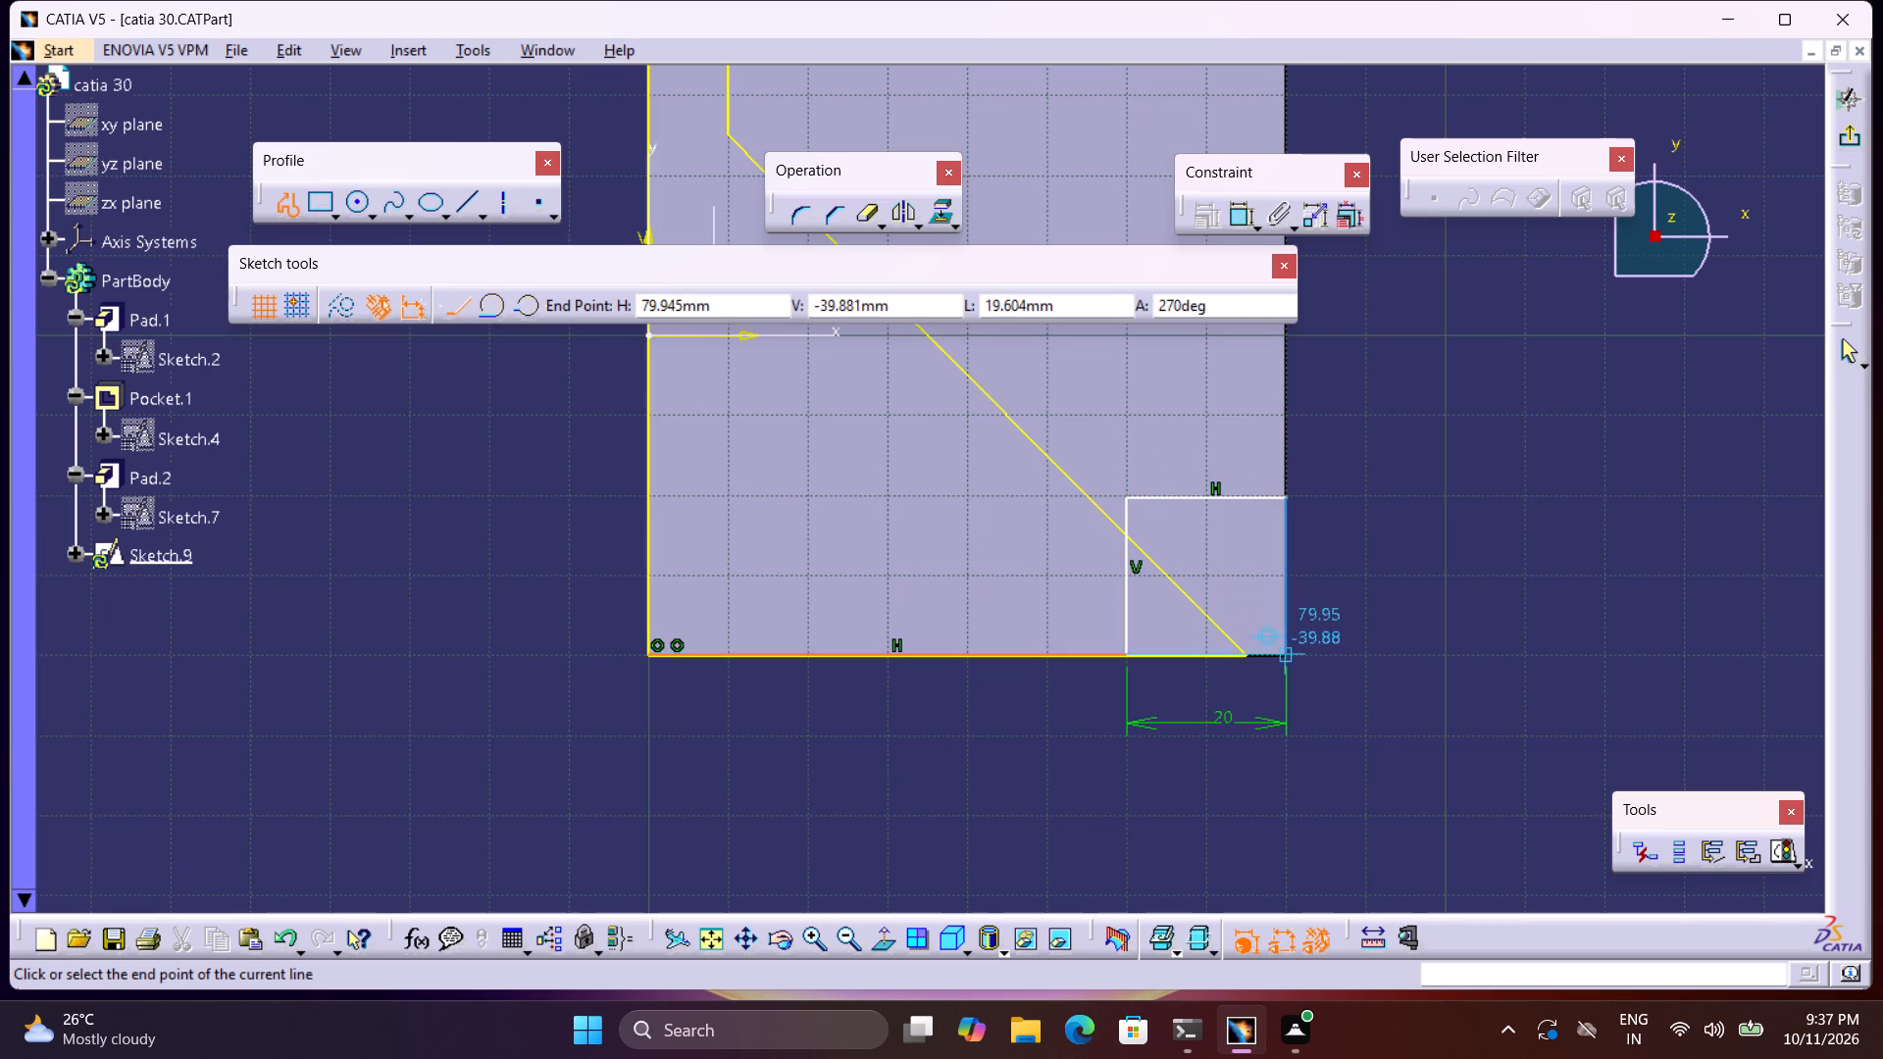
click(1288, 654)
click(1126, 650)
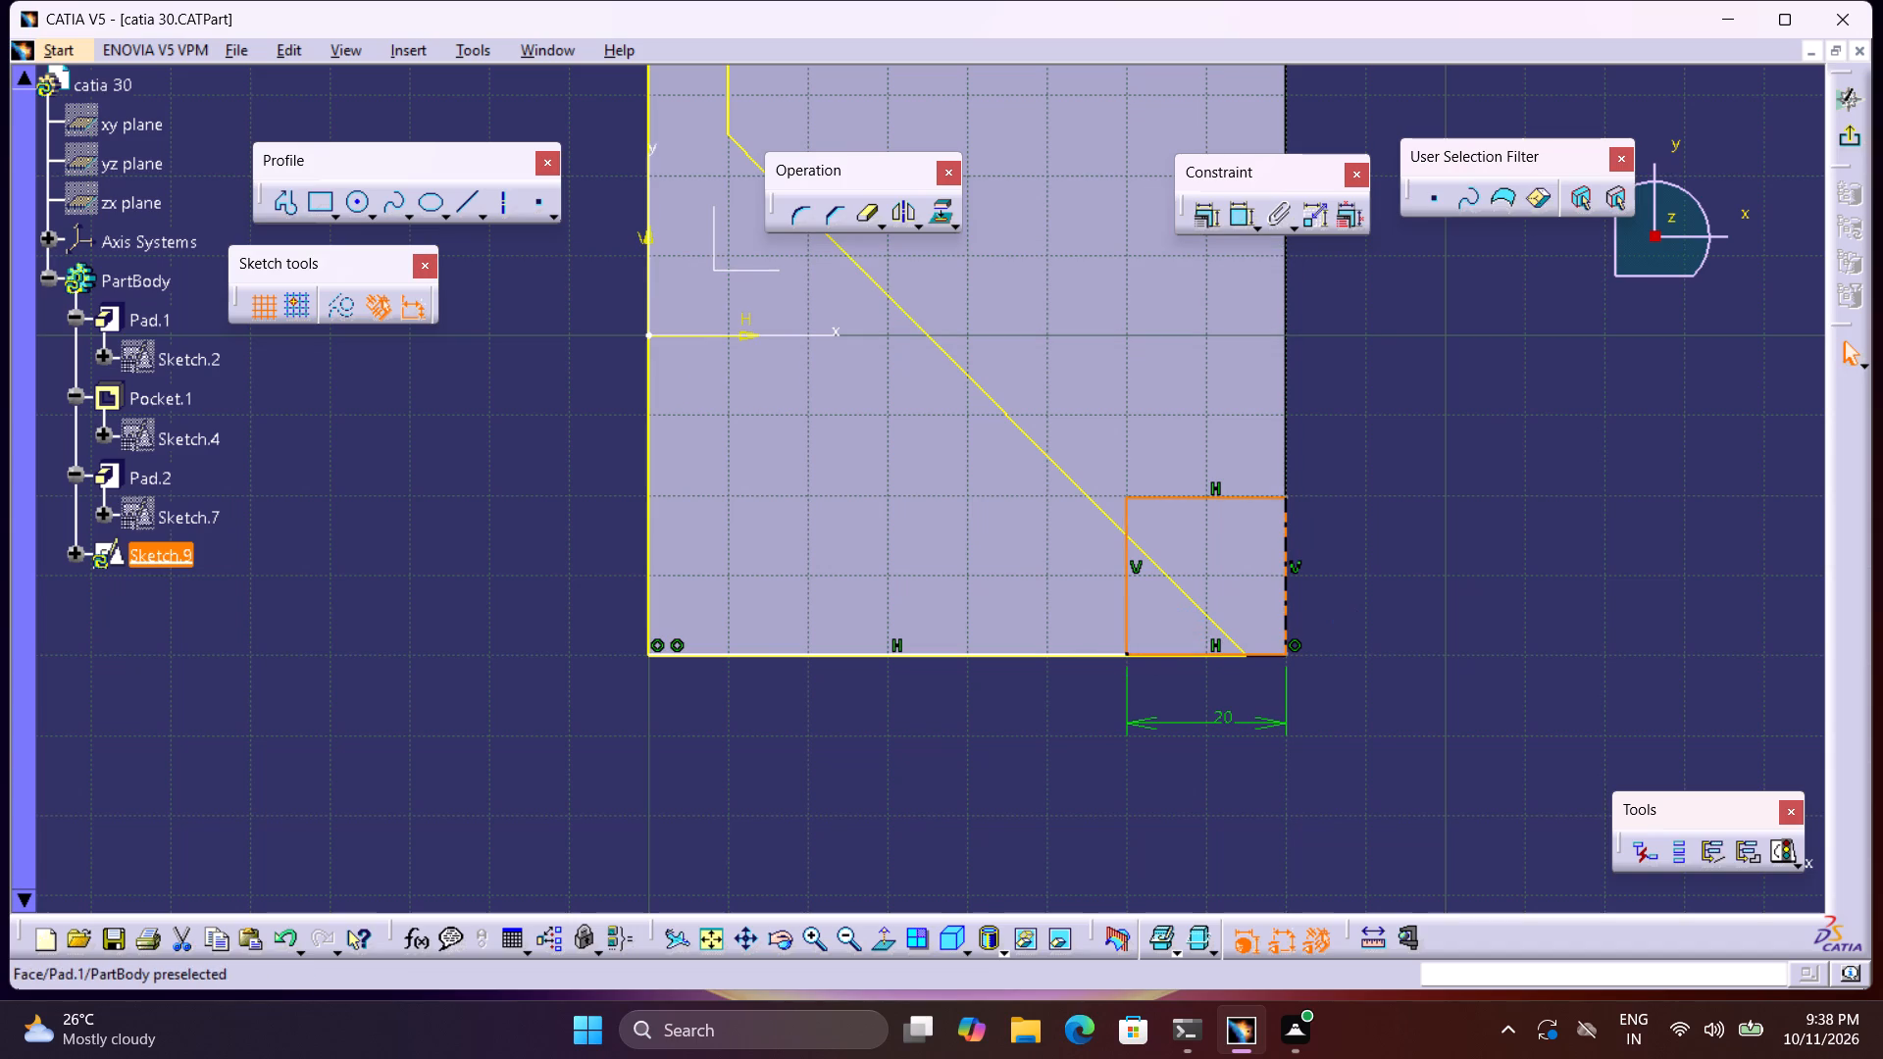
Delete the horizontal helper line beside the square and exit the sketch.
double_click(1364, 335)
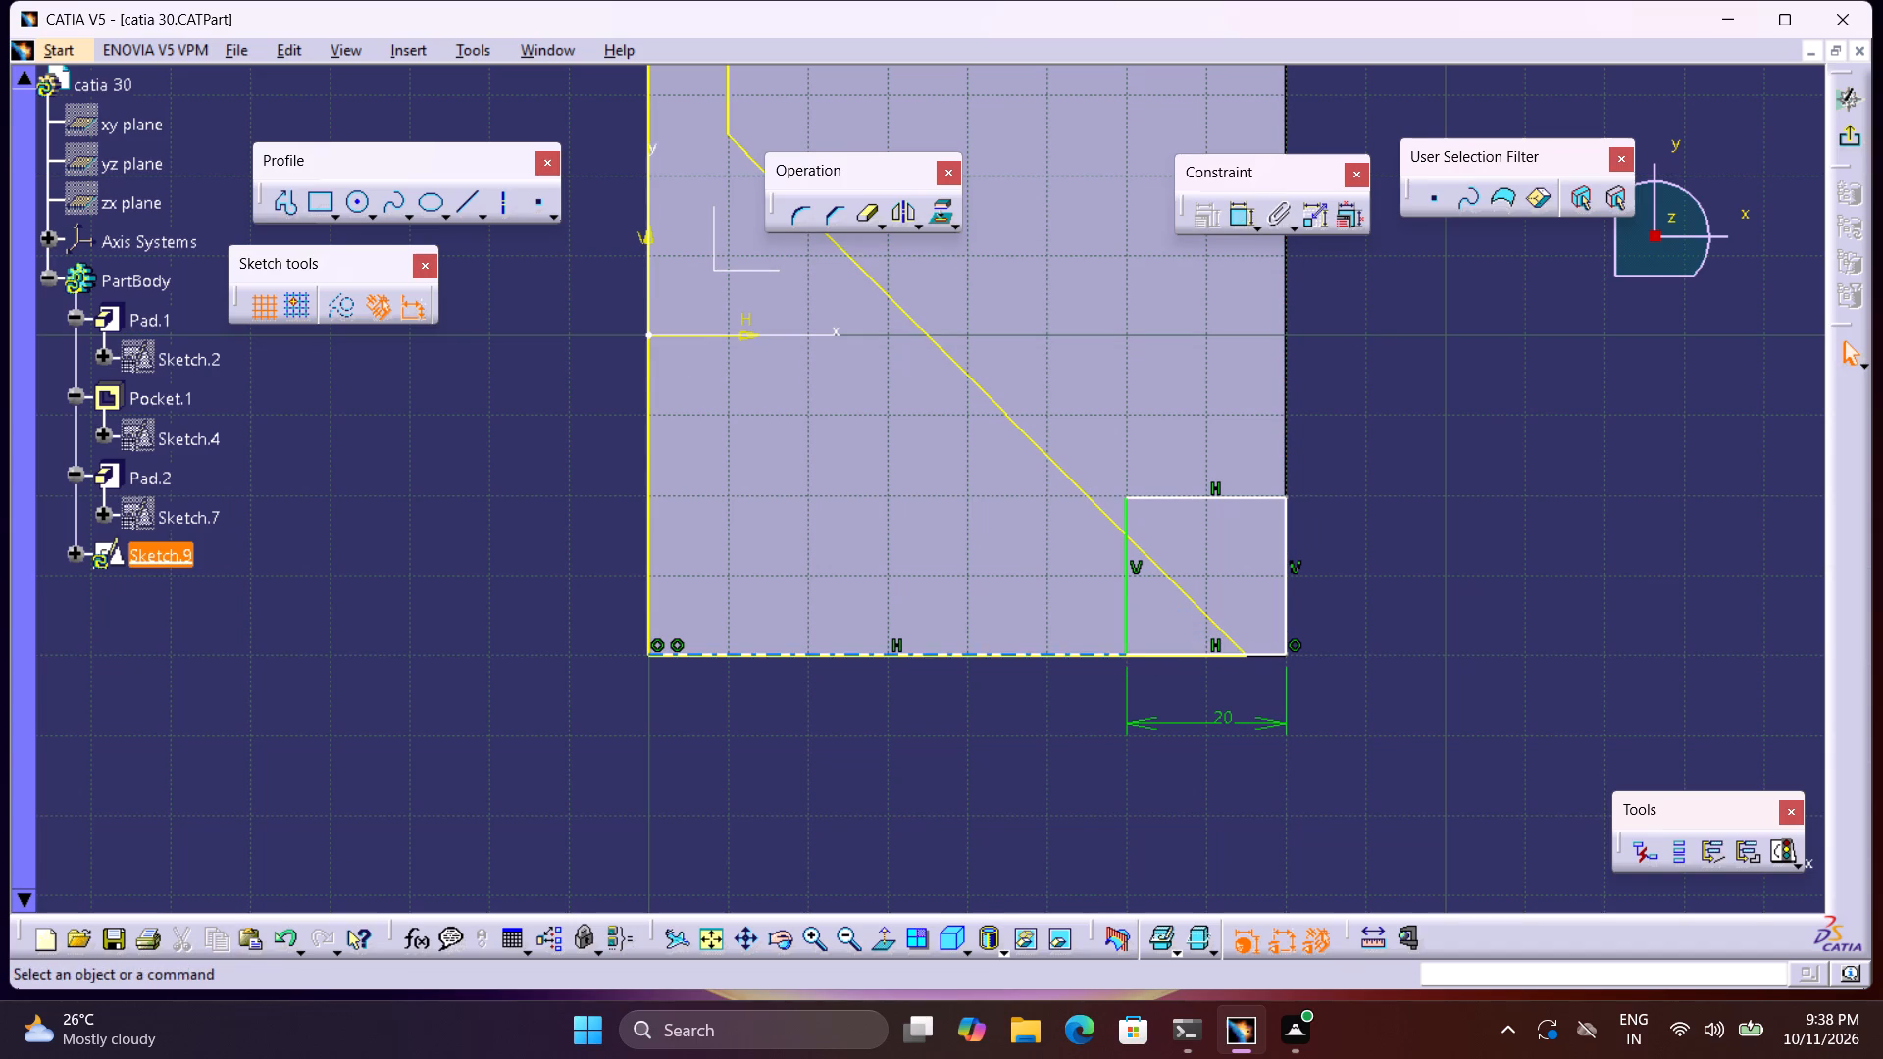
click(1028, 655)
key(Delete)
click(1280, 704)
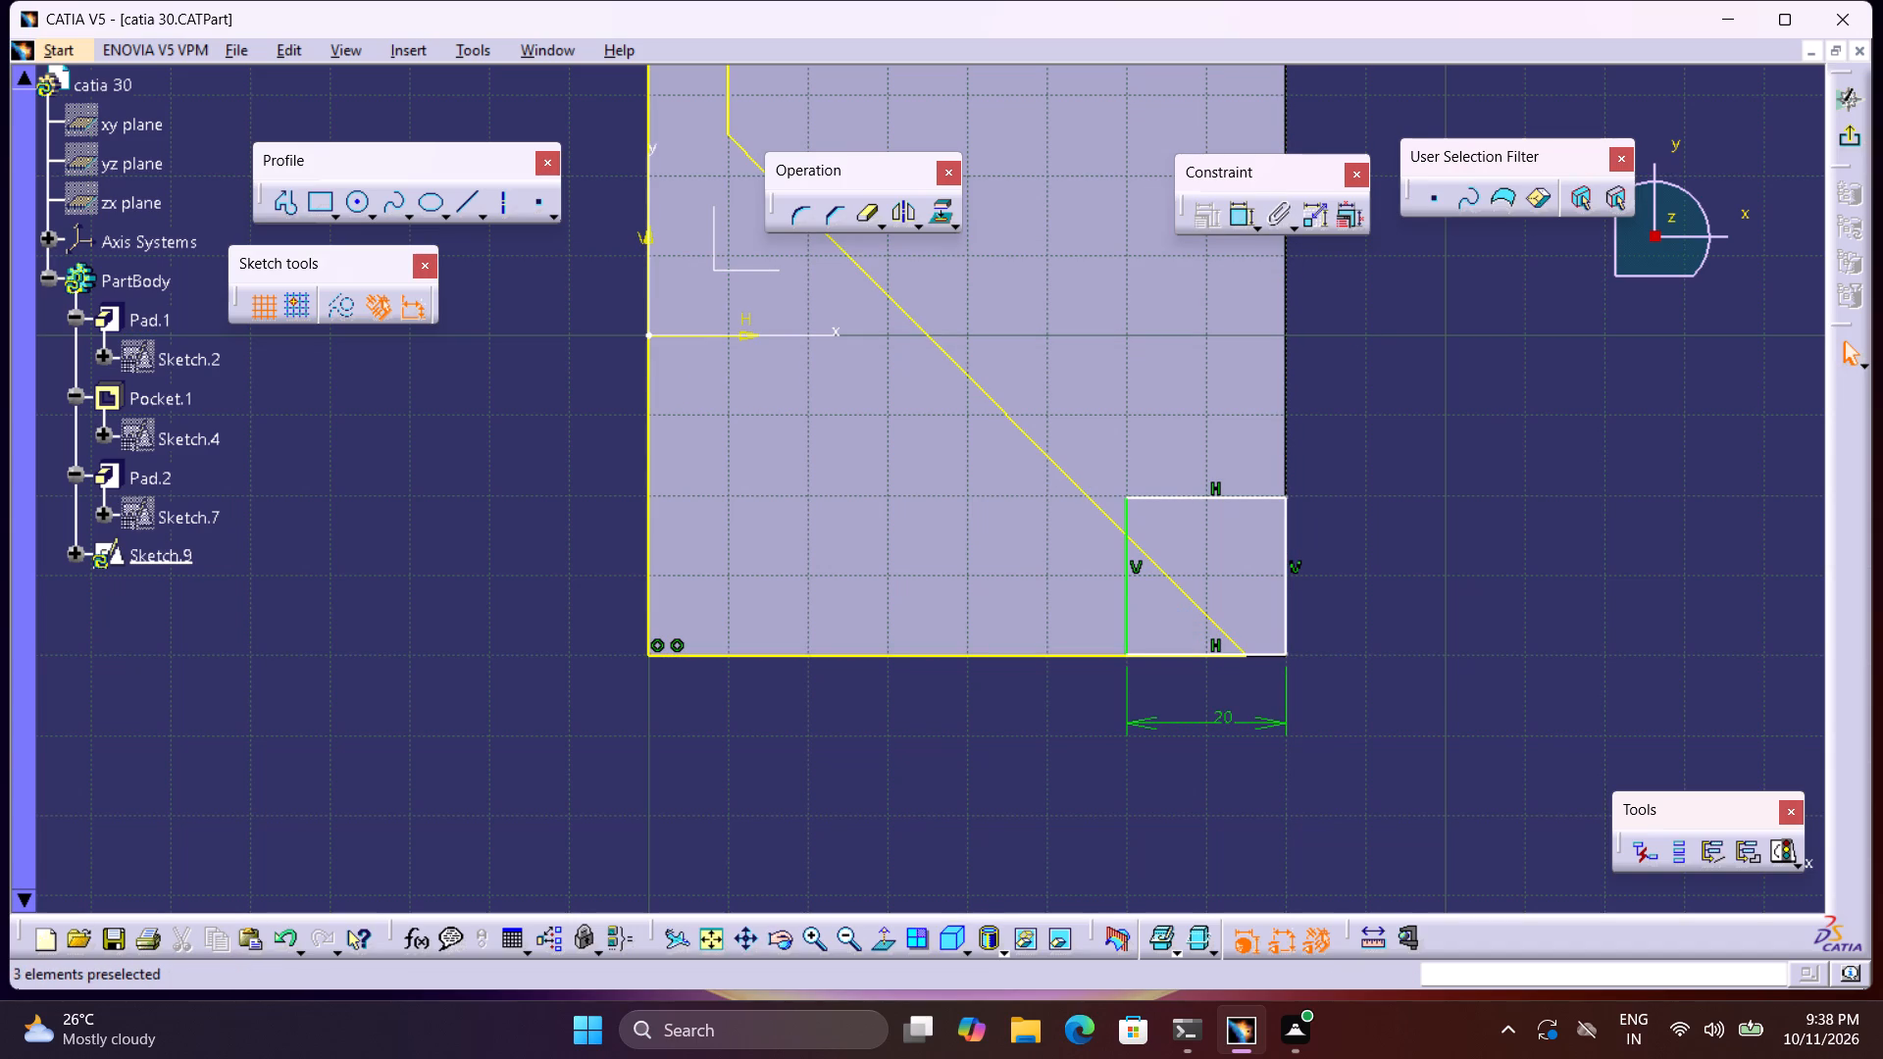
click(1847, 145)
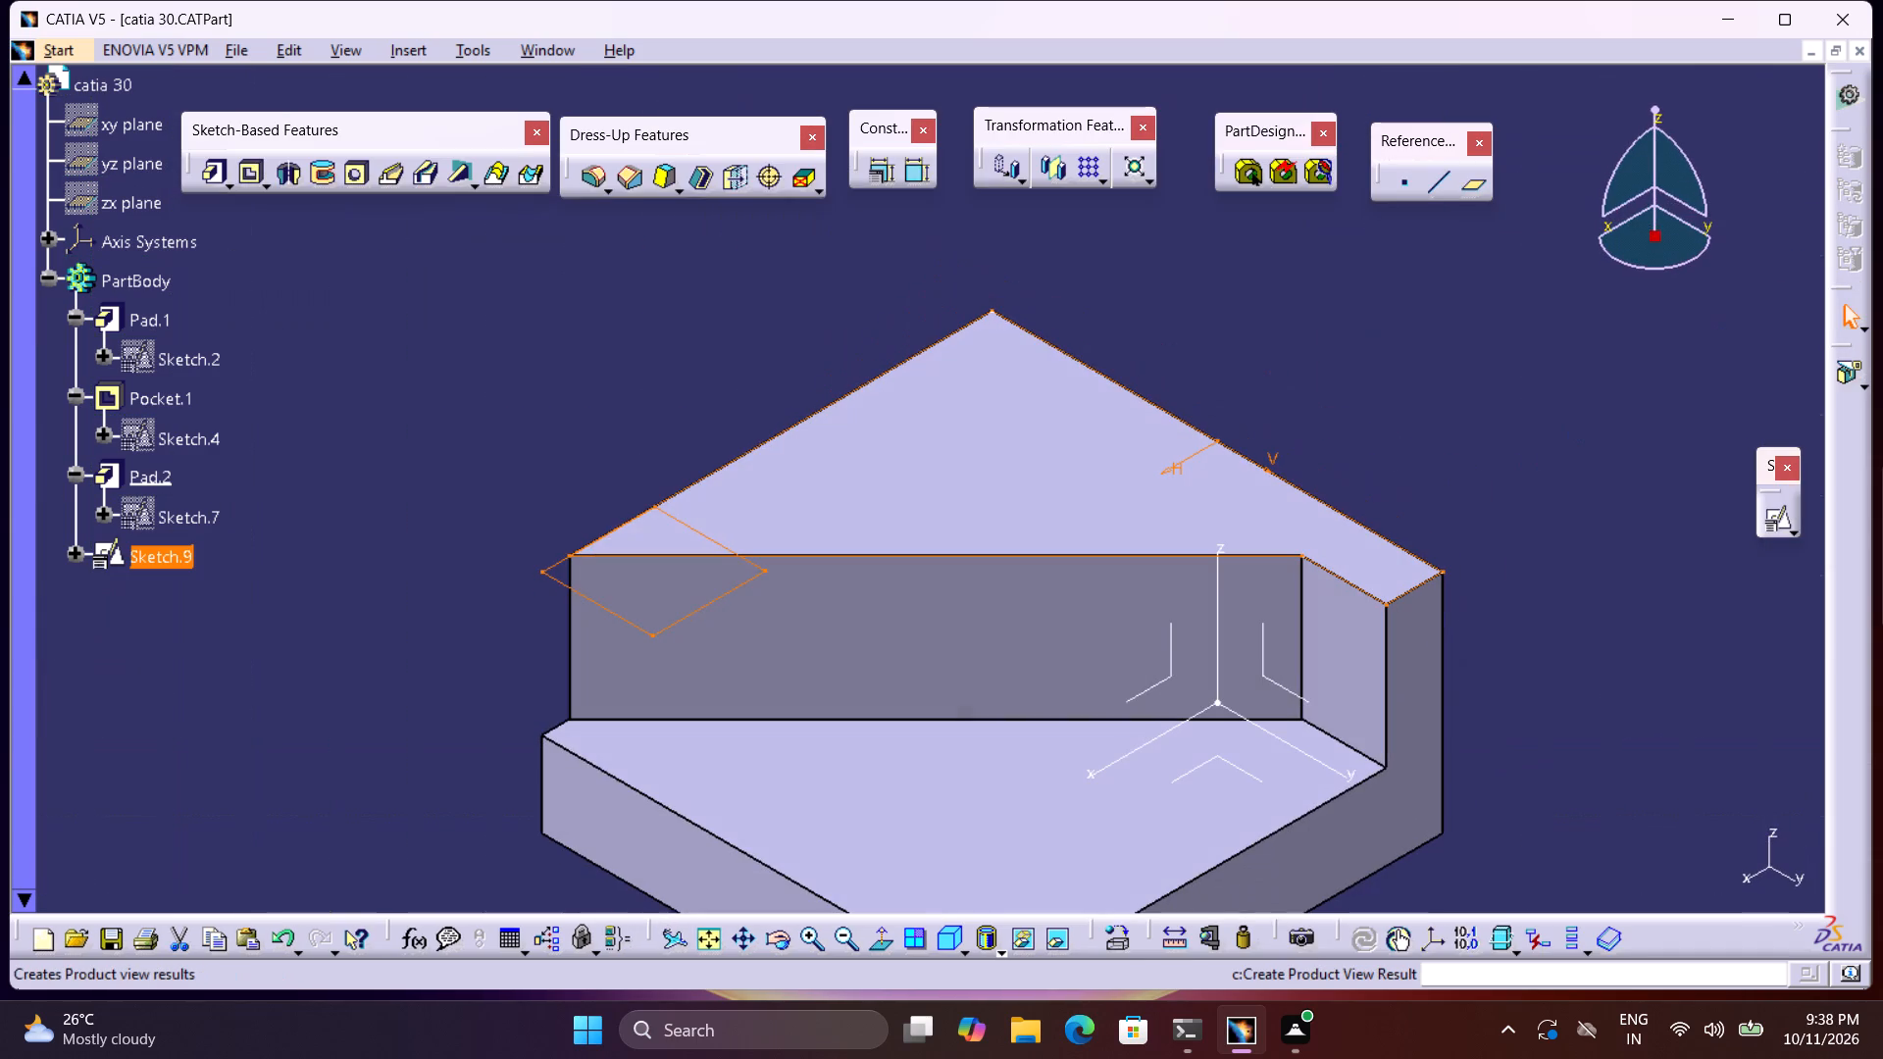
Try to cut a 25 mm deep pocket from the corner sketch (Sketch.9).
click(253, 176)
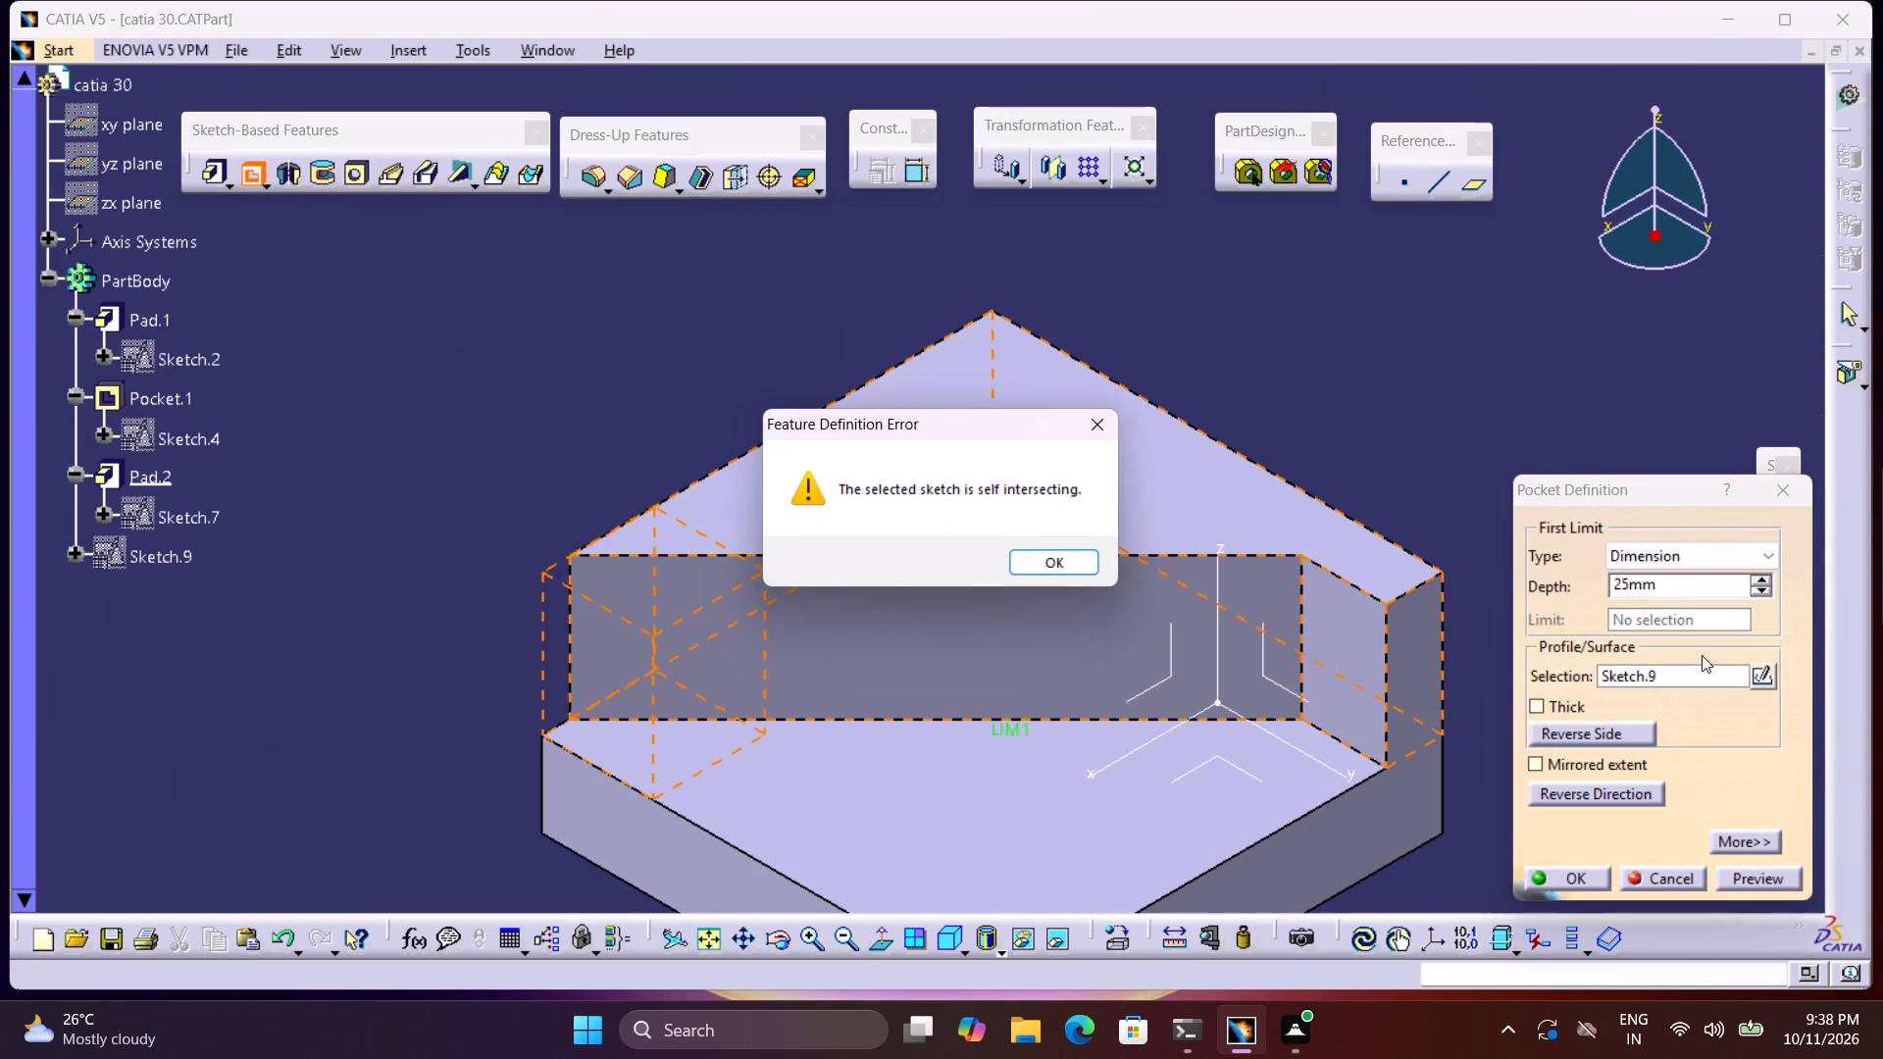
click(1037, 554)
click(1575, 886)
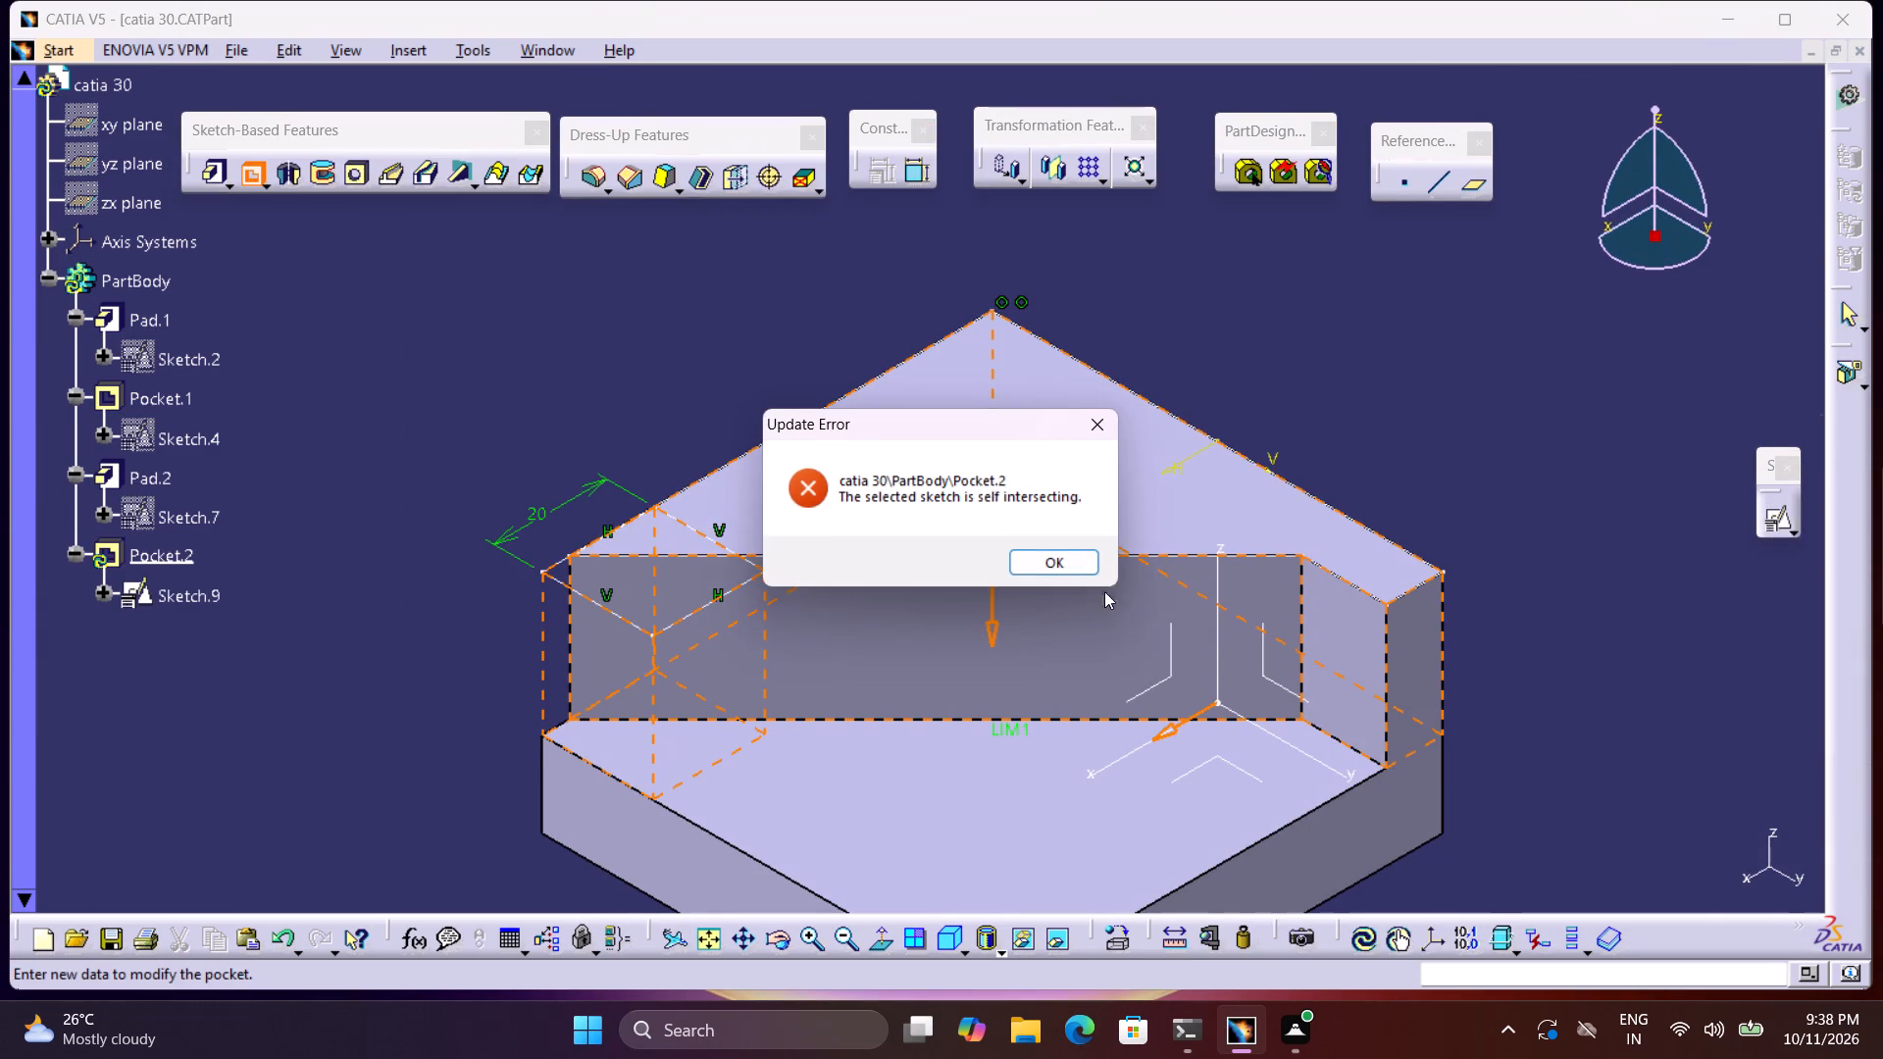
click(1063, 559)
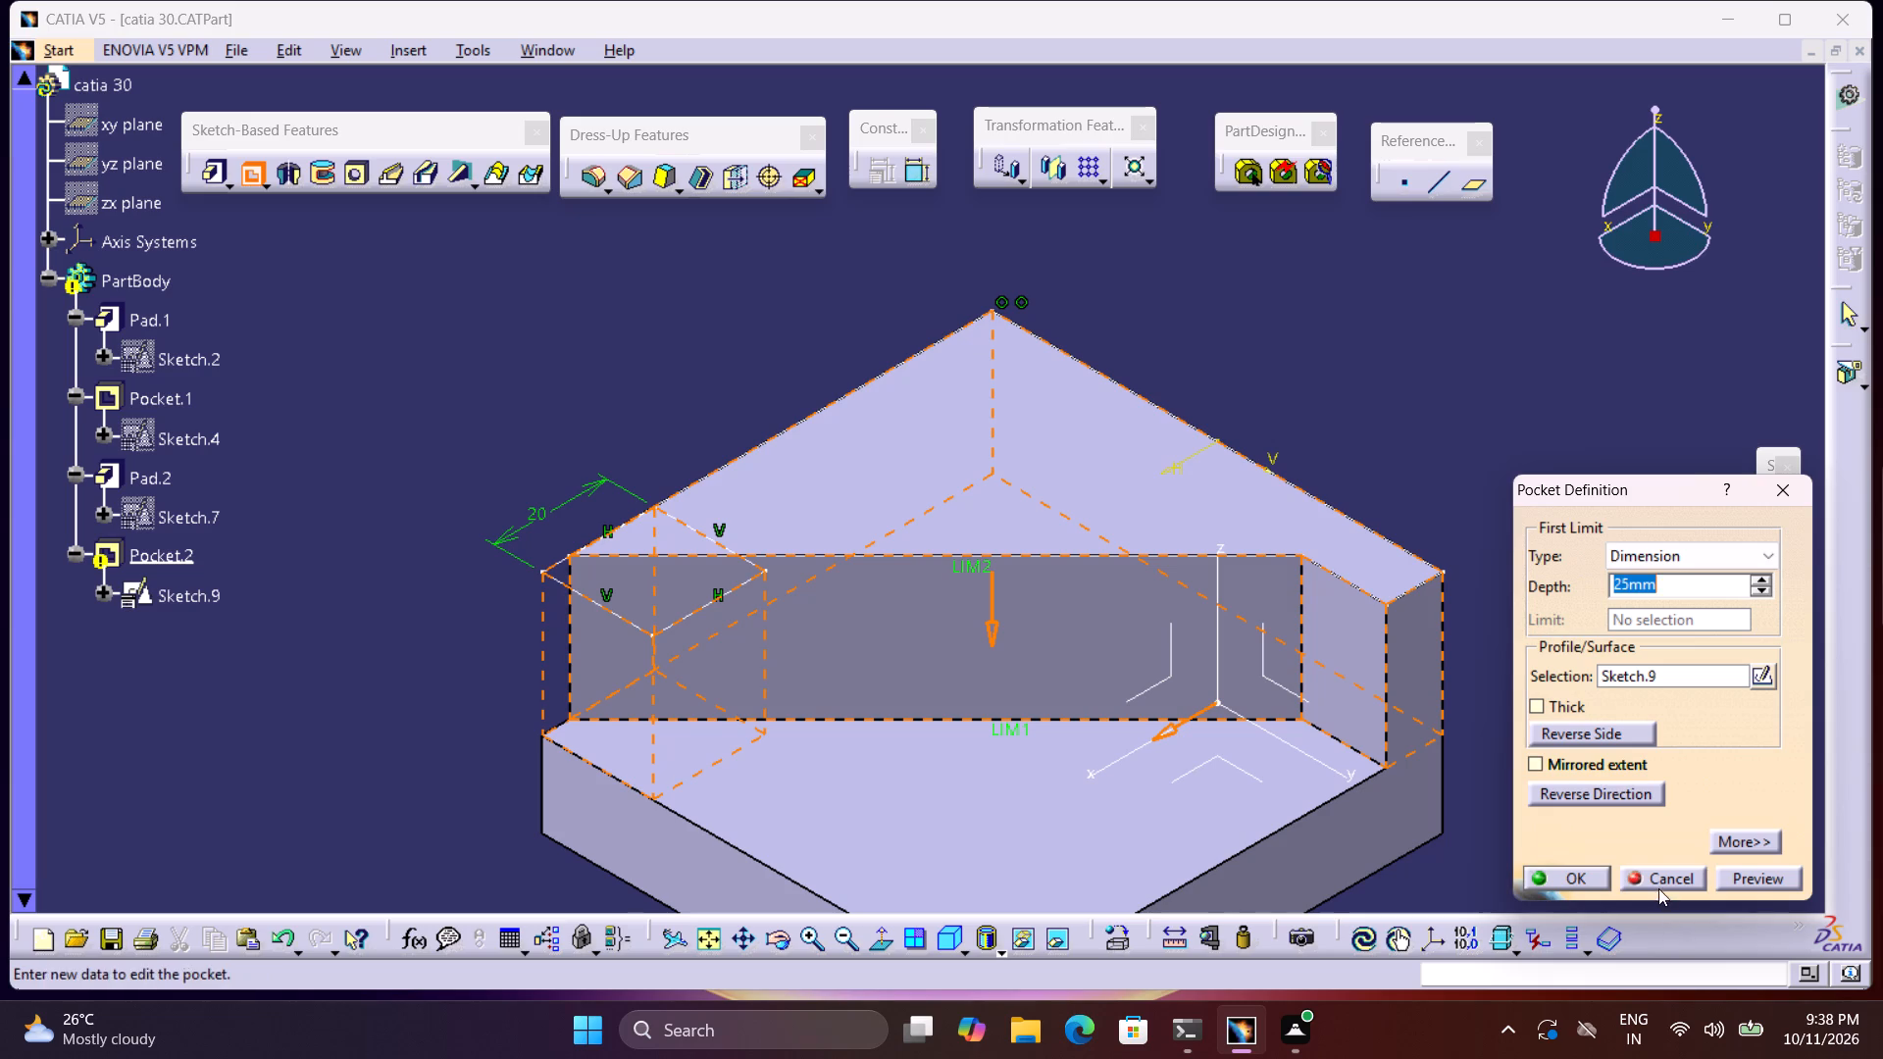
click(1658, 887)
Reopen the corner sketch (Sketch.9) and make the square's outer vertical line coincident with the base's outer edge.
double_click(687, 615)
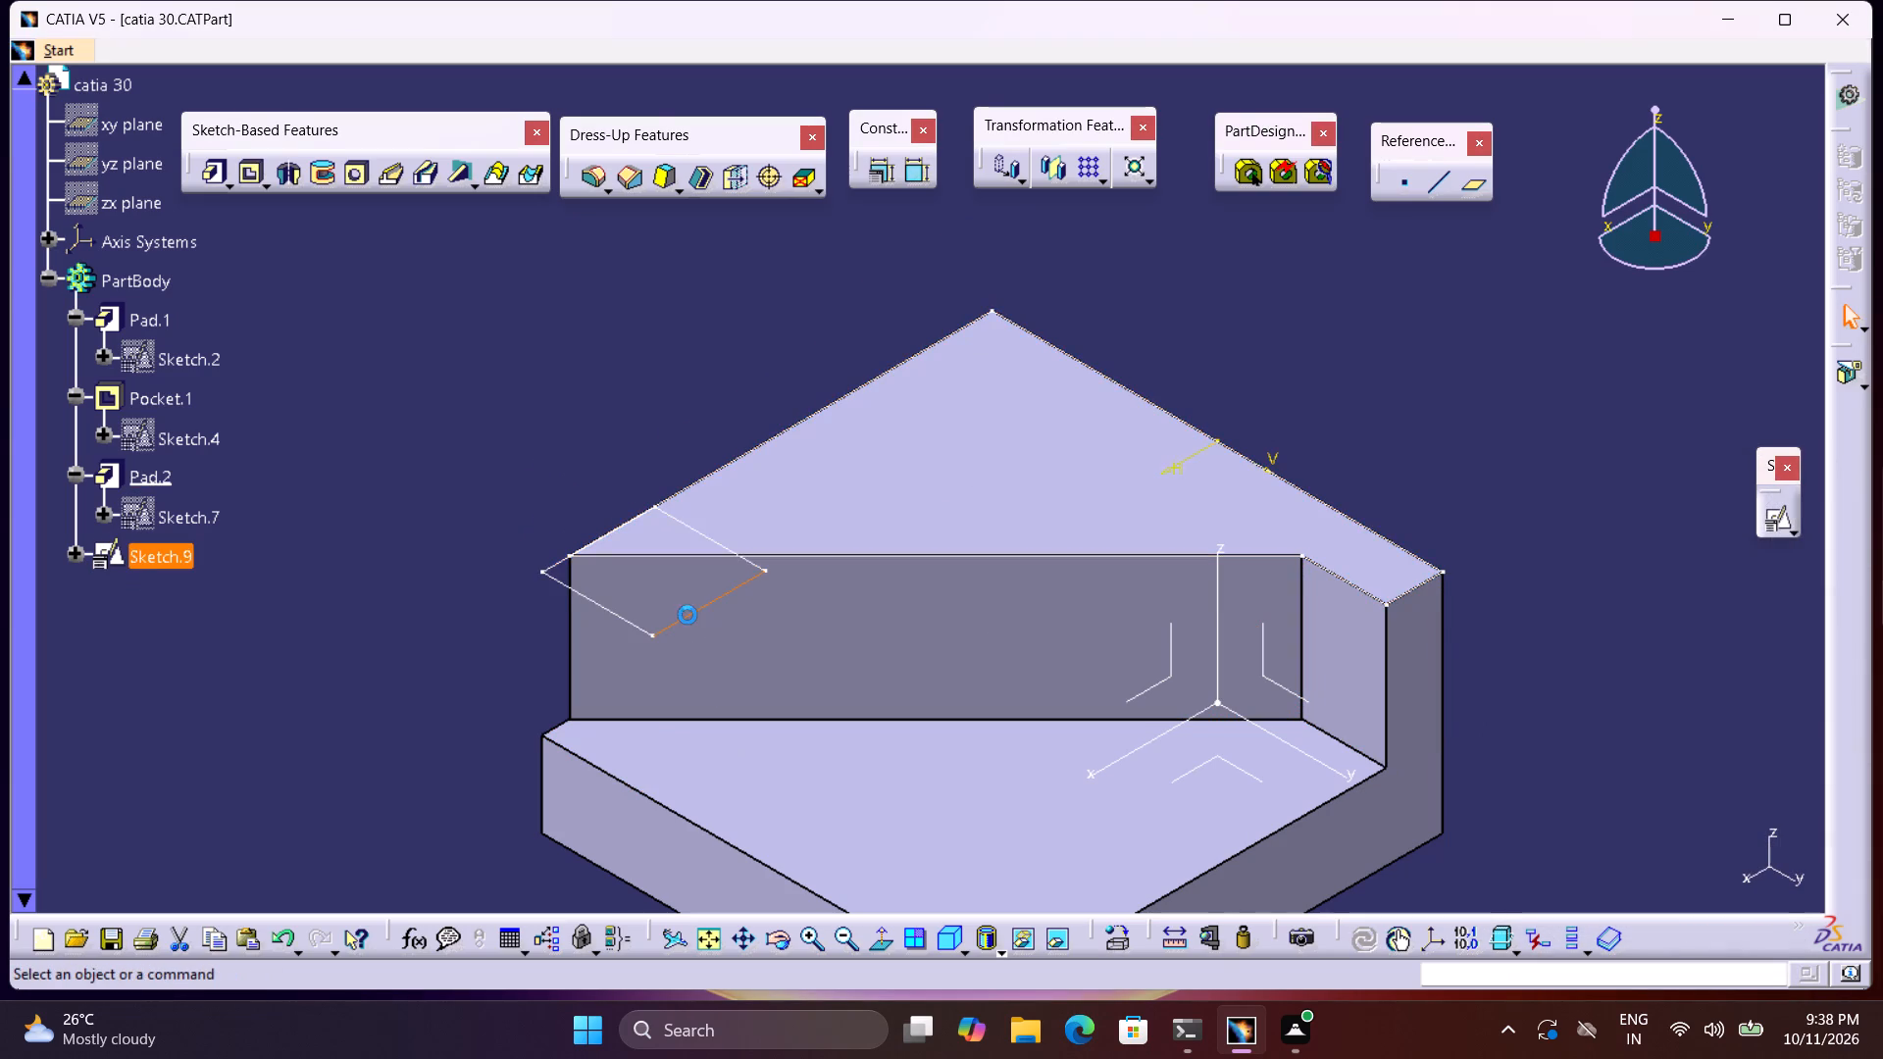
drag(1287, 593, 1293, 562)
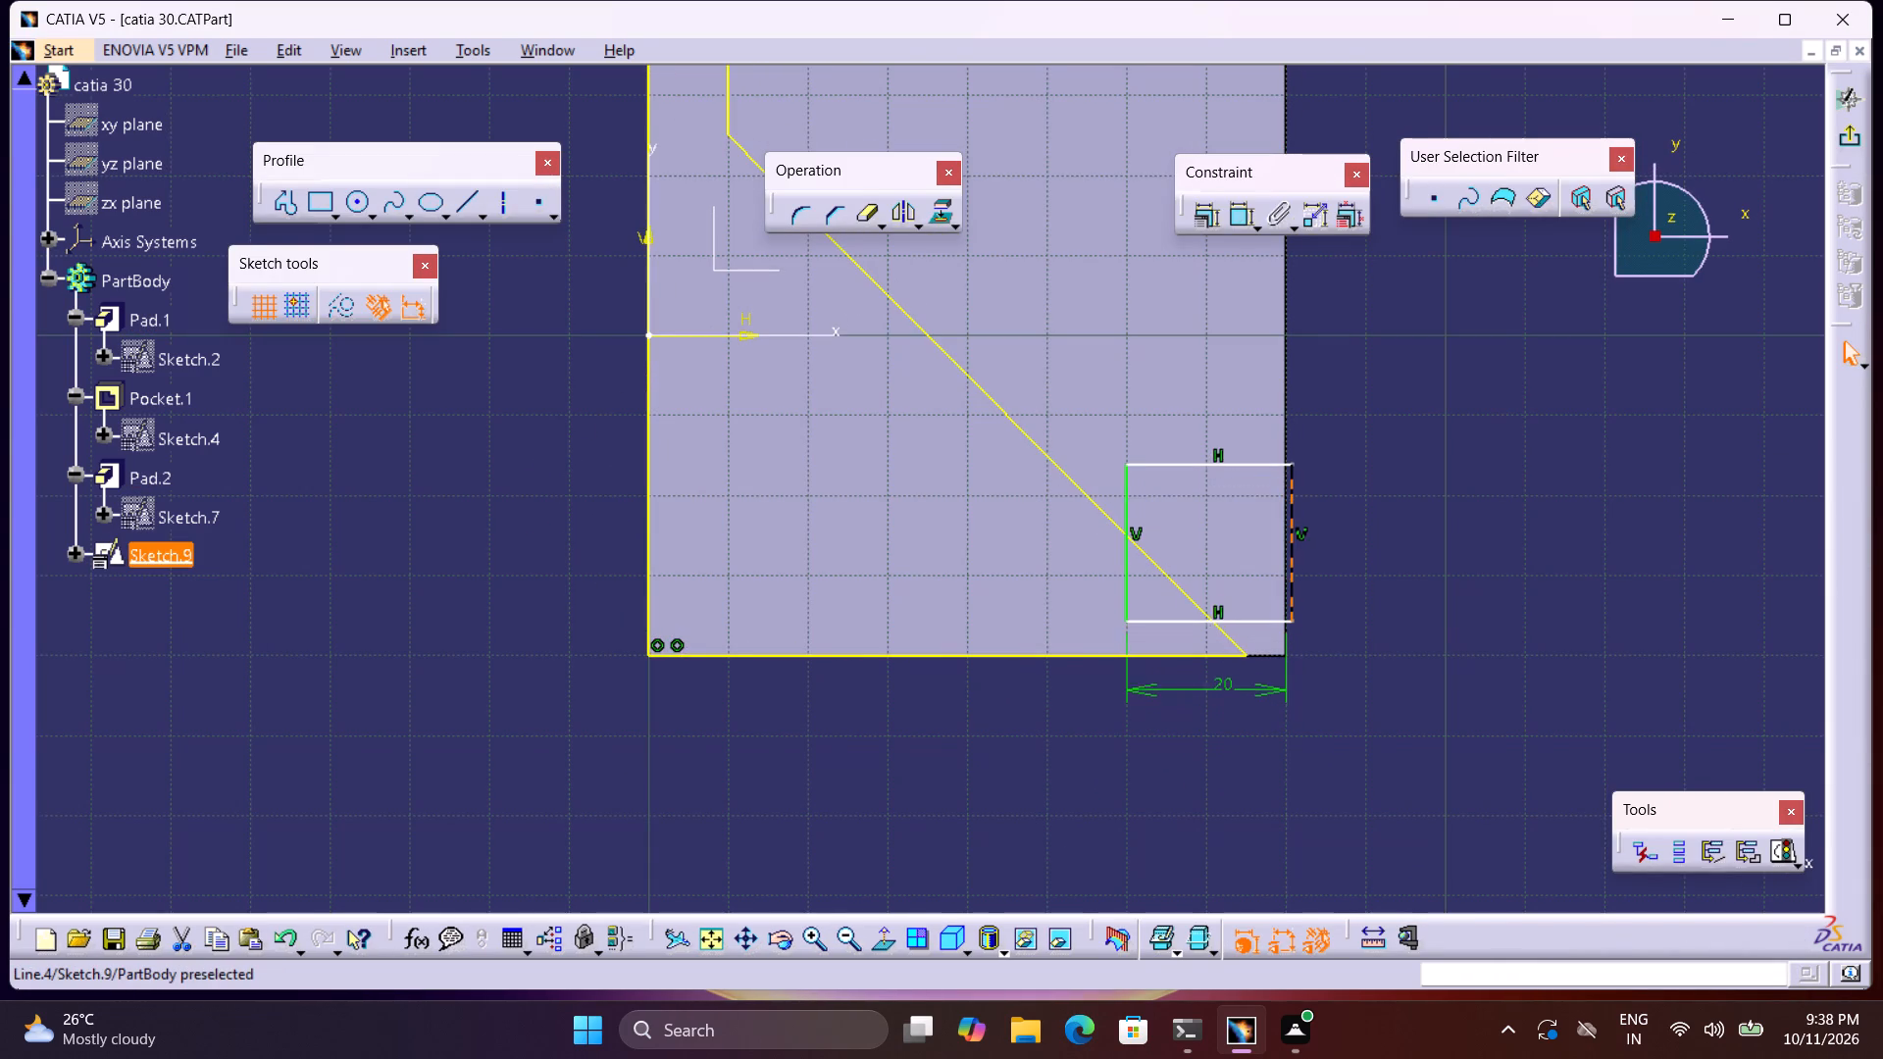
drag(1293, 562, 1294, 559)
click(1232, 228)
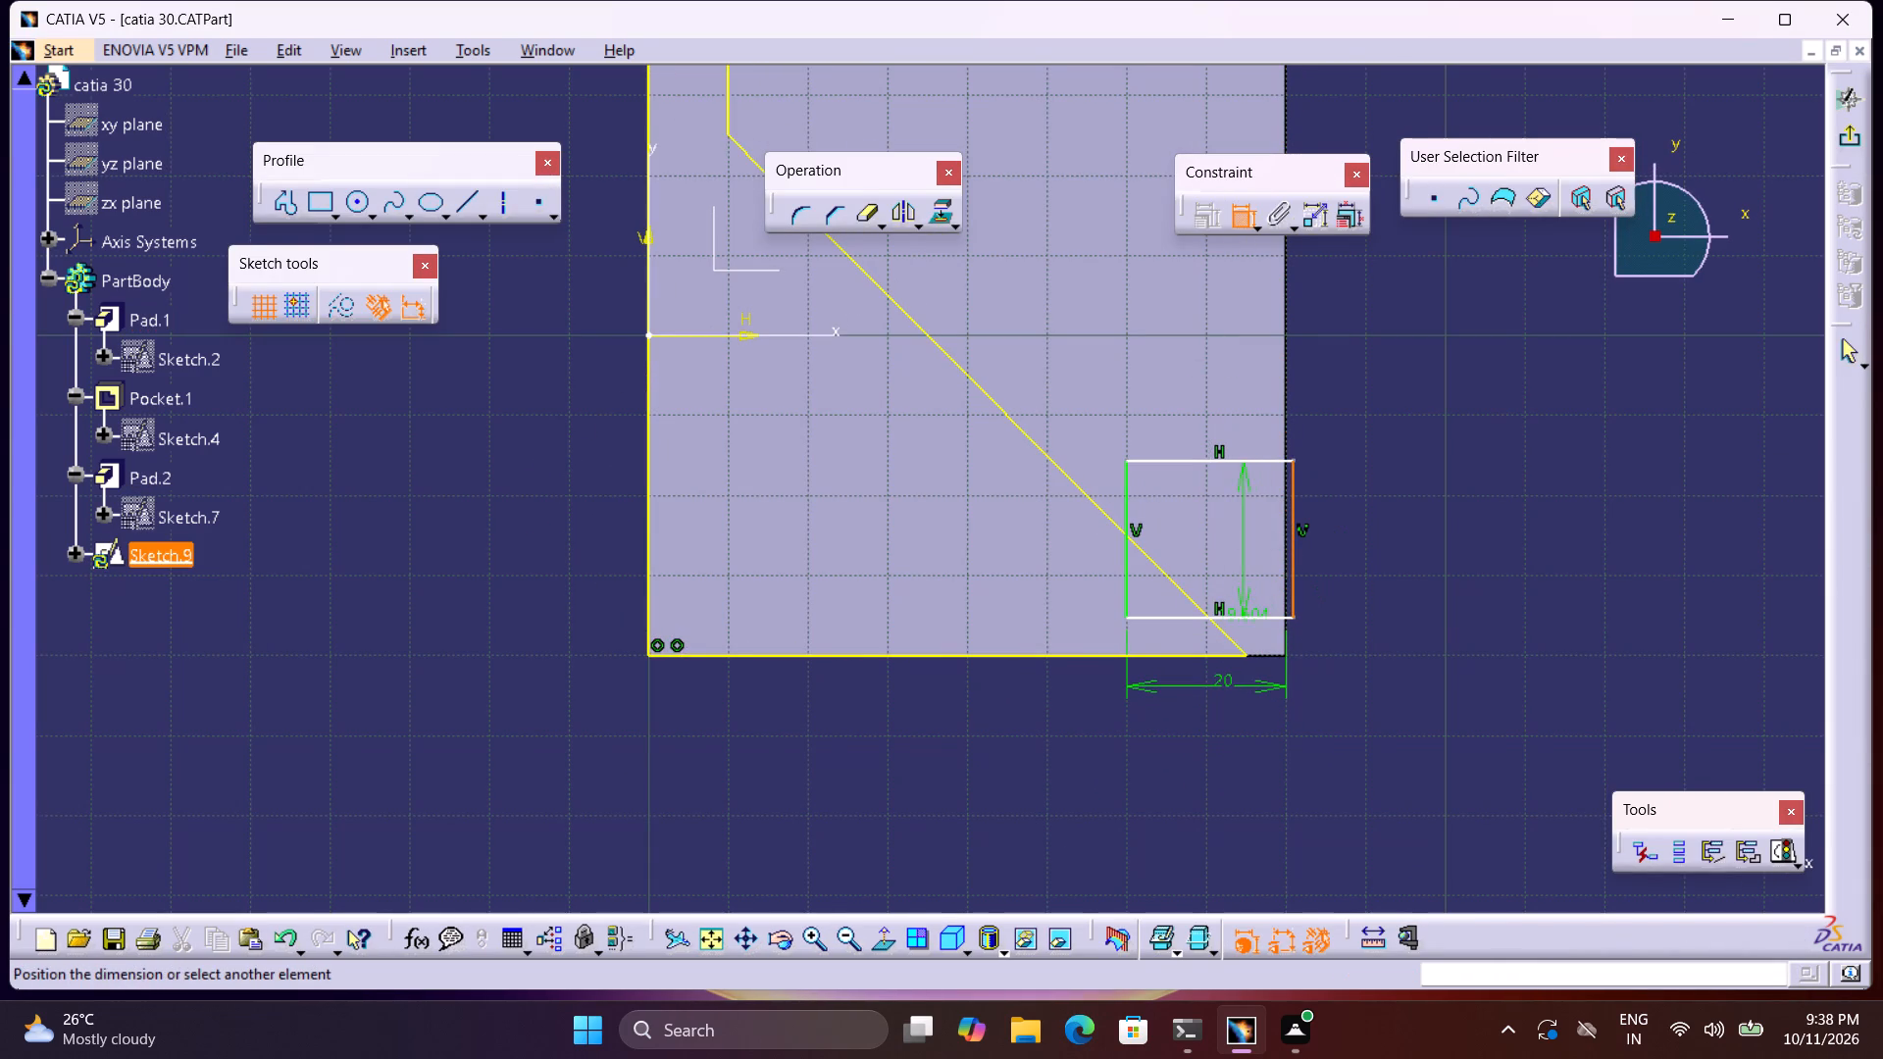
click(1282, 582)
right_click(1282, 582)
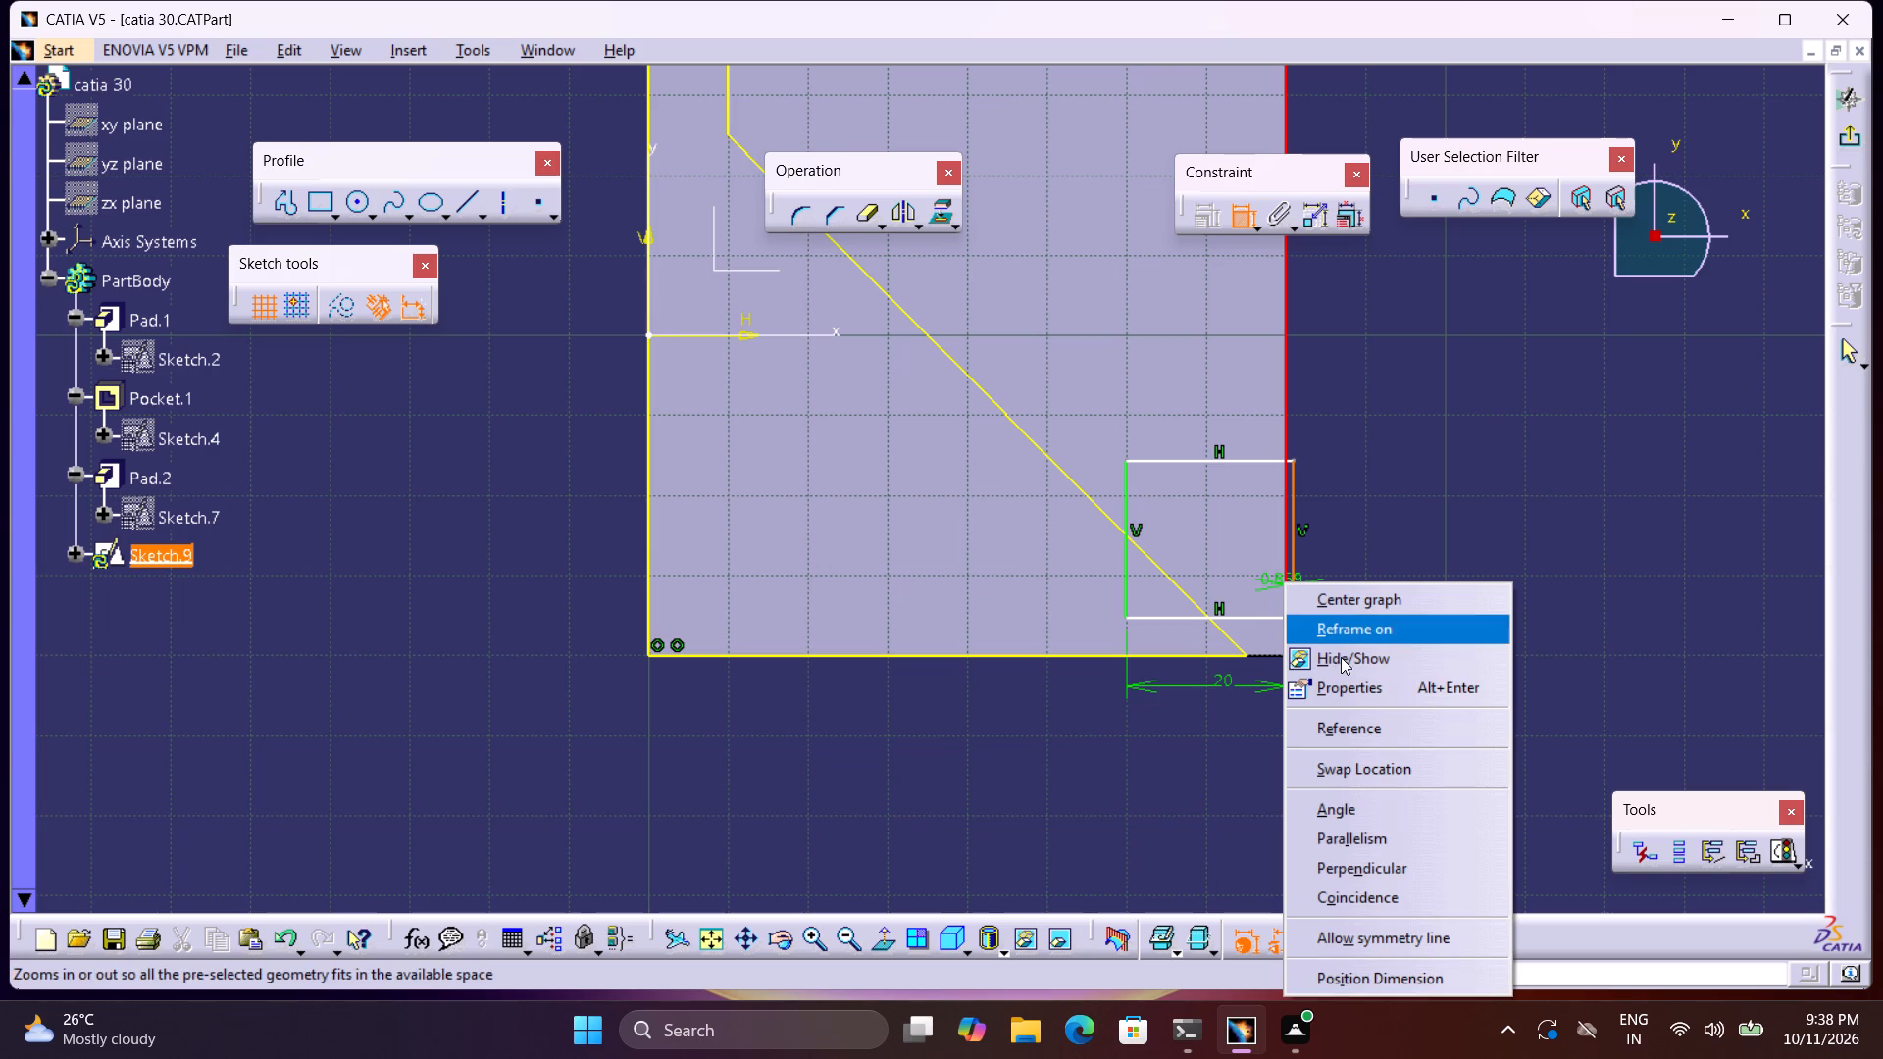
click(1337, 905)
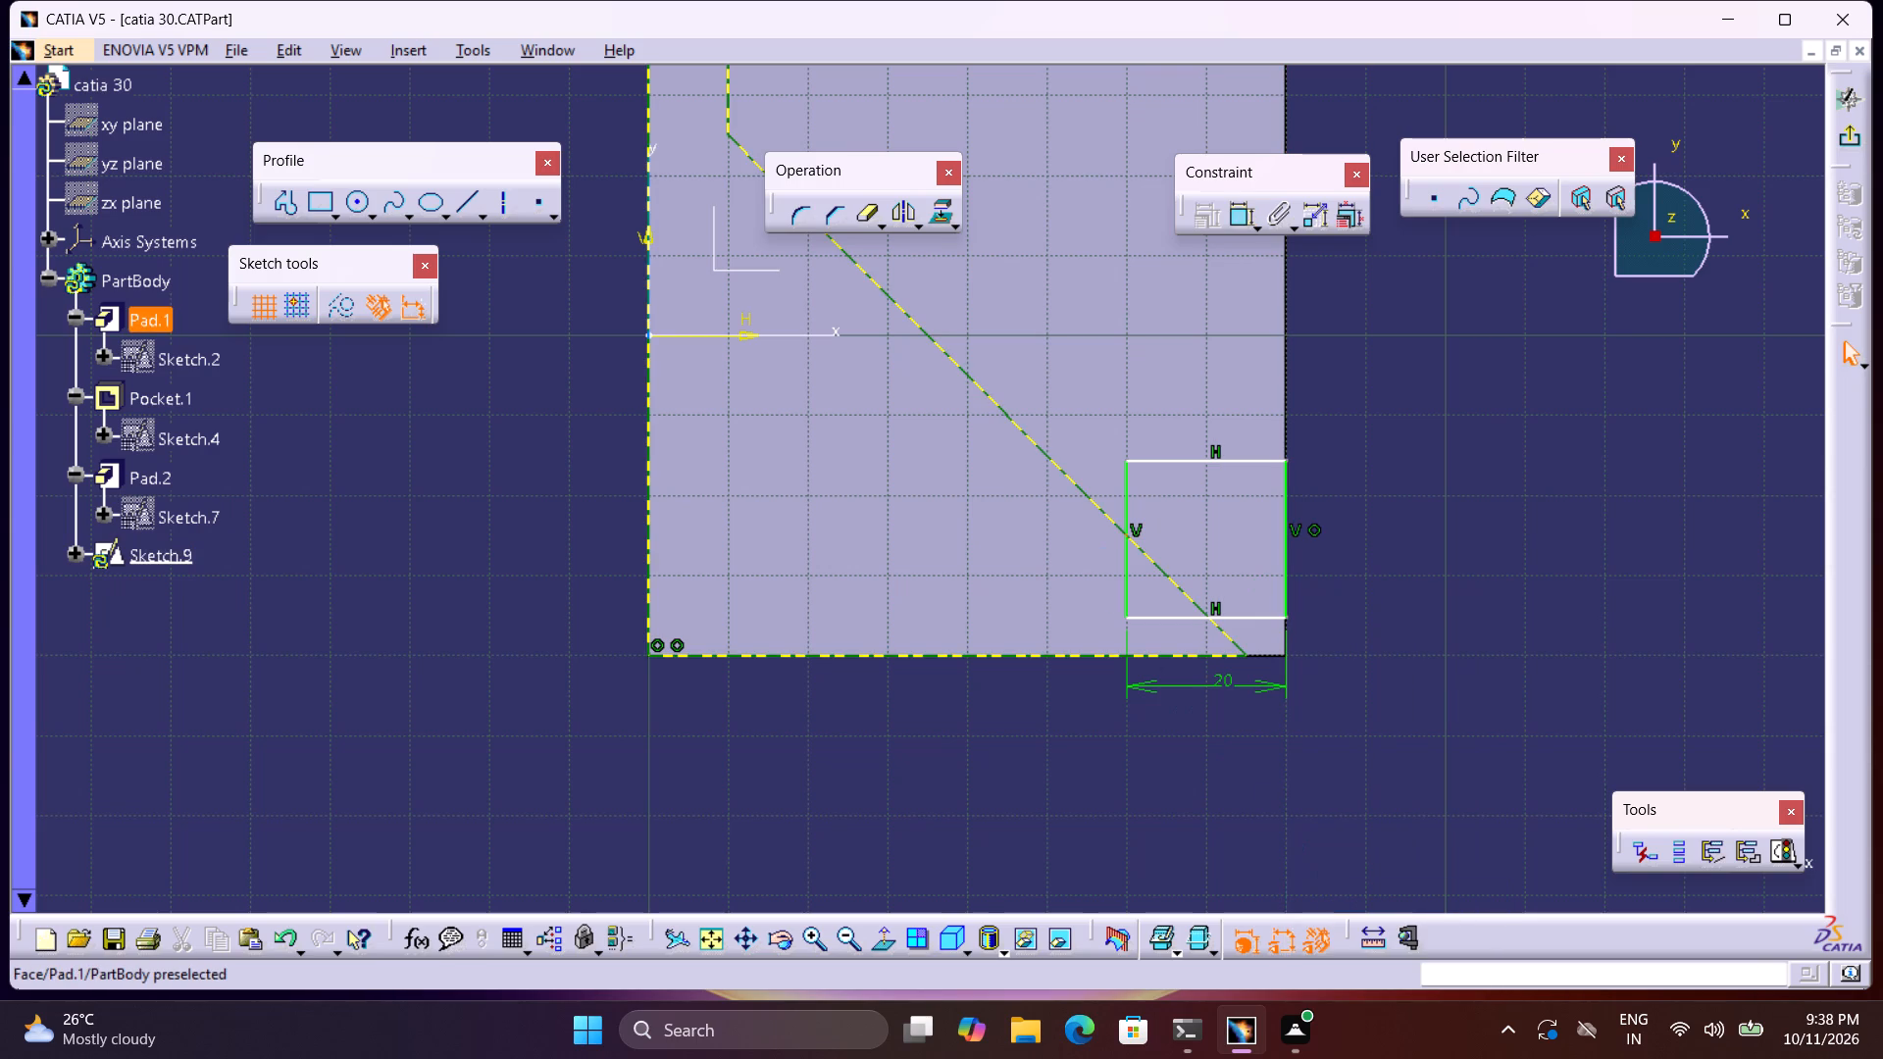
Delete the projected outline of the raised block's top face from the sketch.
click(1088, 492)
key(Delete)
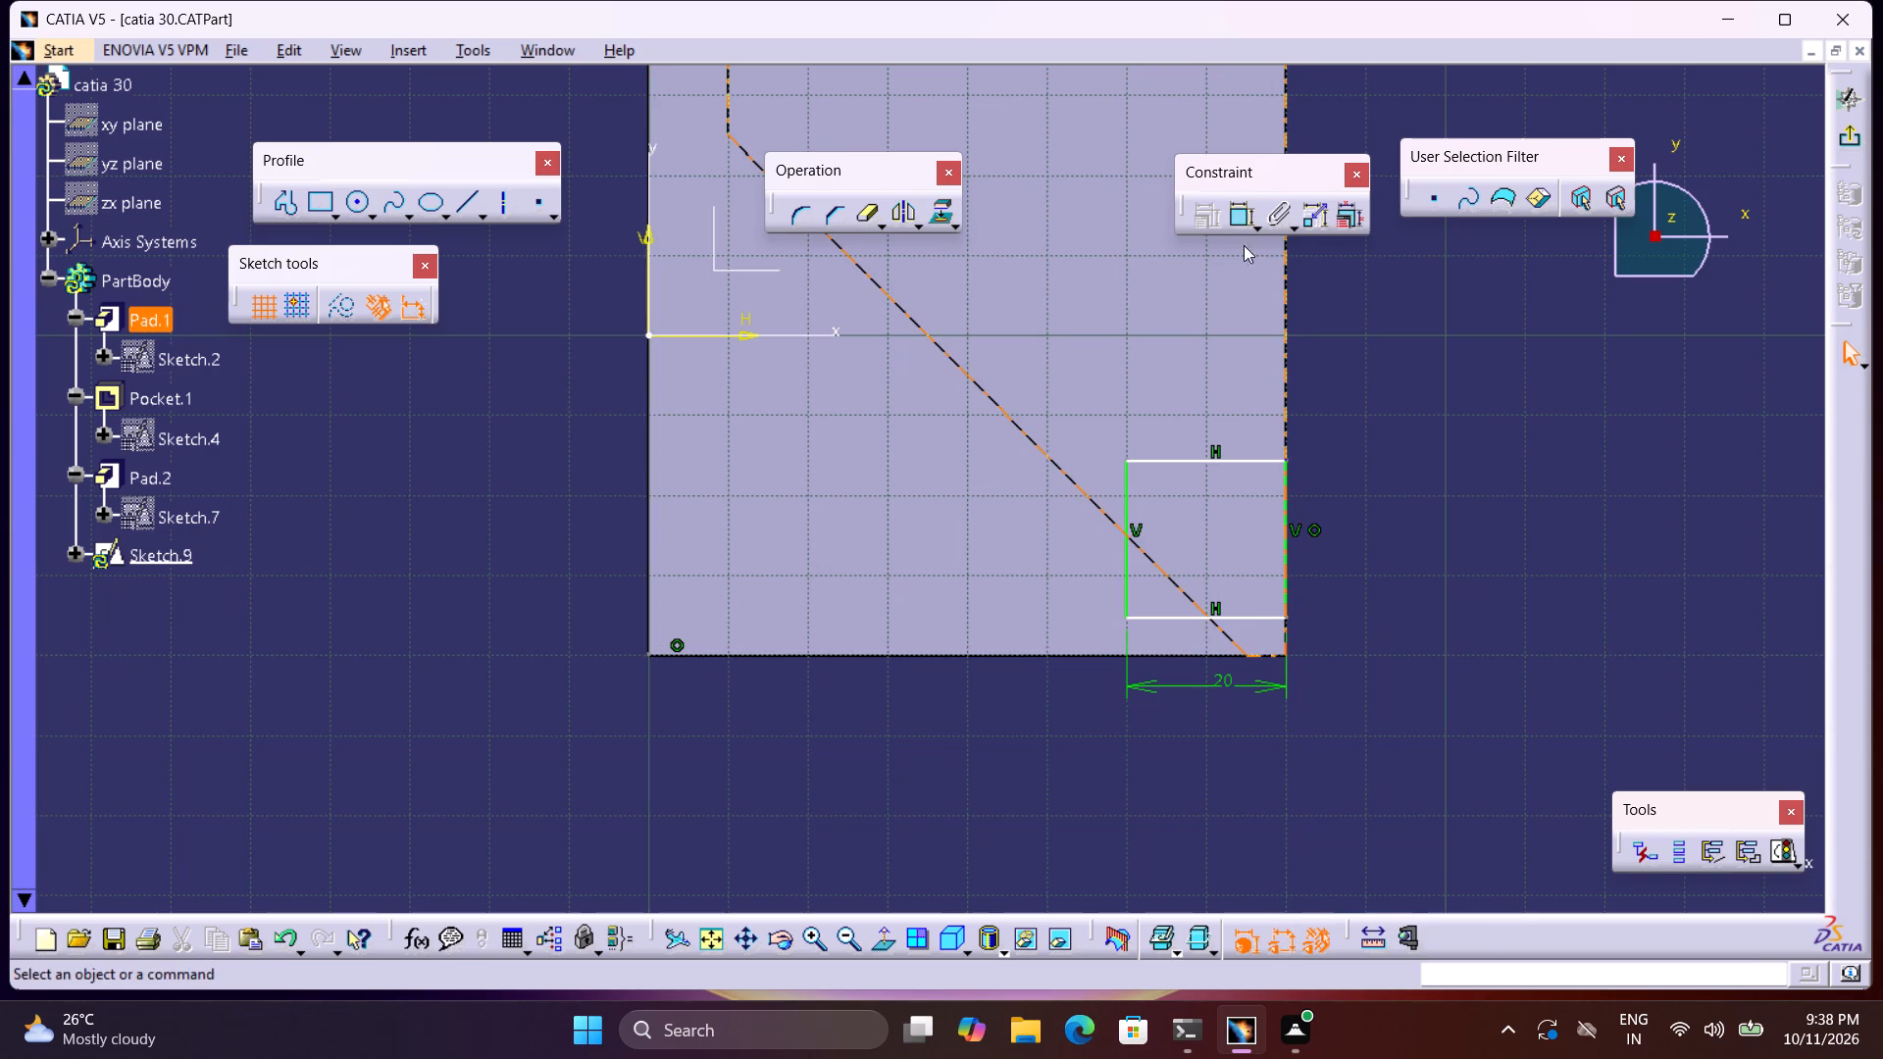
Make the square's lower horizontal line coincident with the base's lower edge.
click(1235, 216)
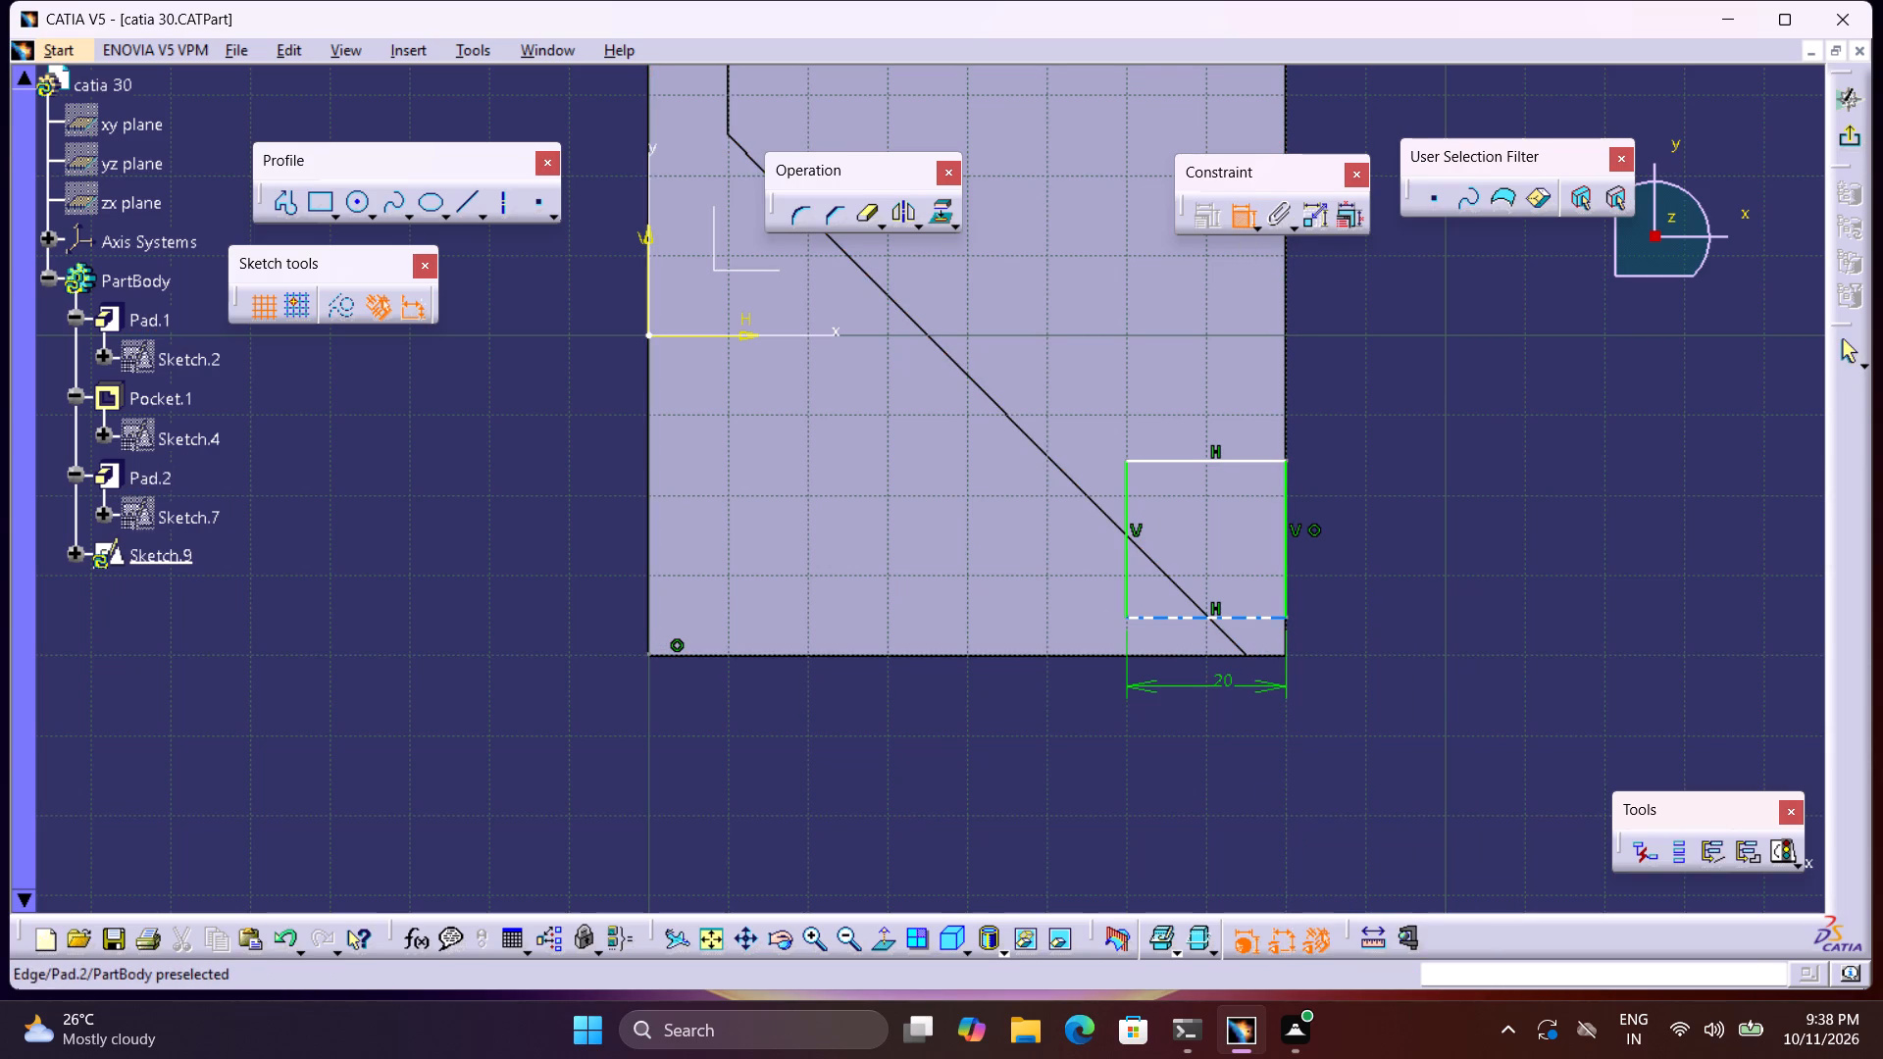
click(1212, 616)
click(1212, 659)
right_click(1210, 659)
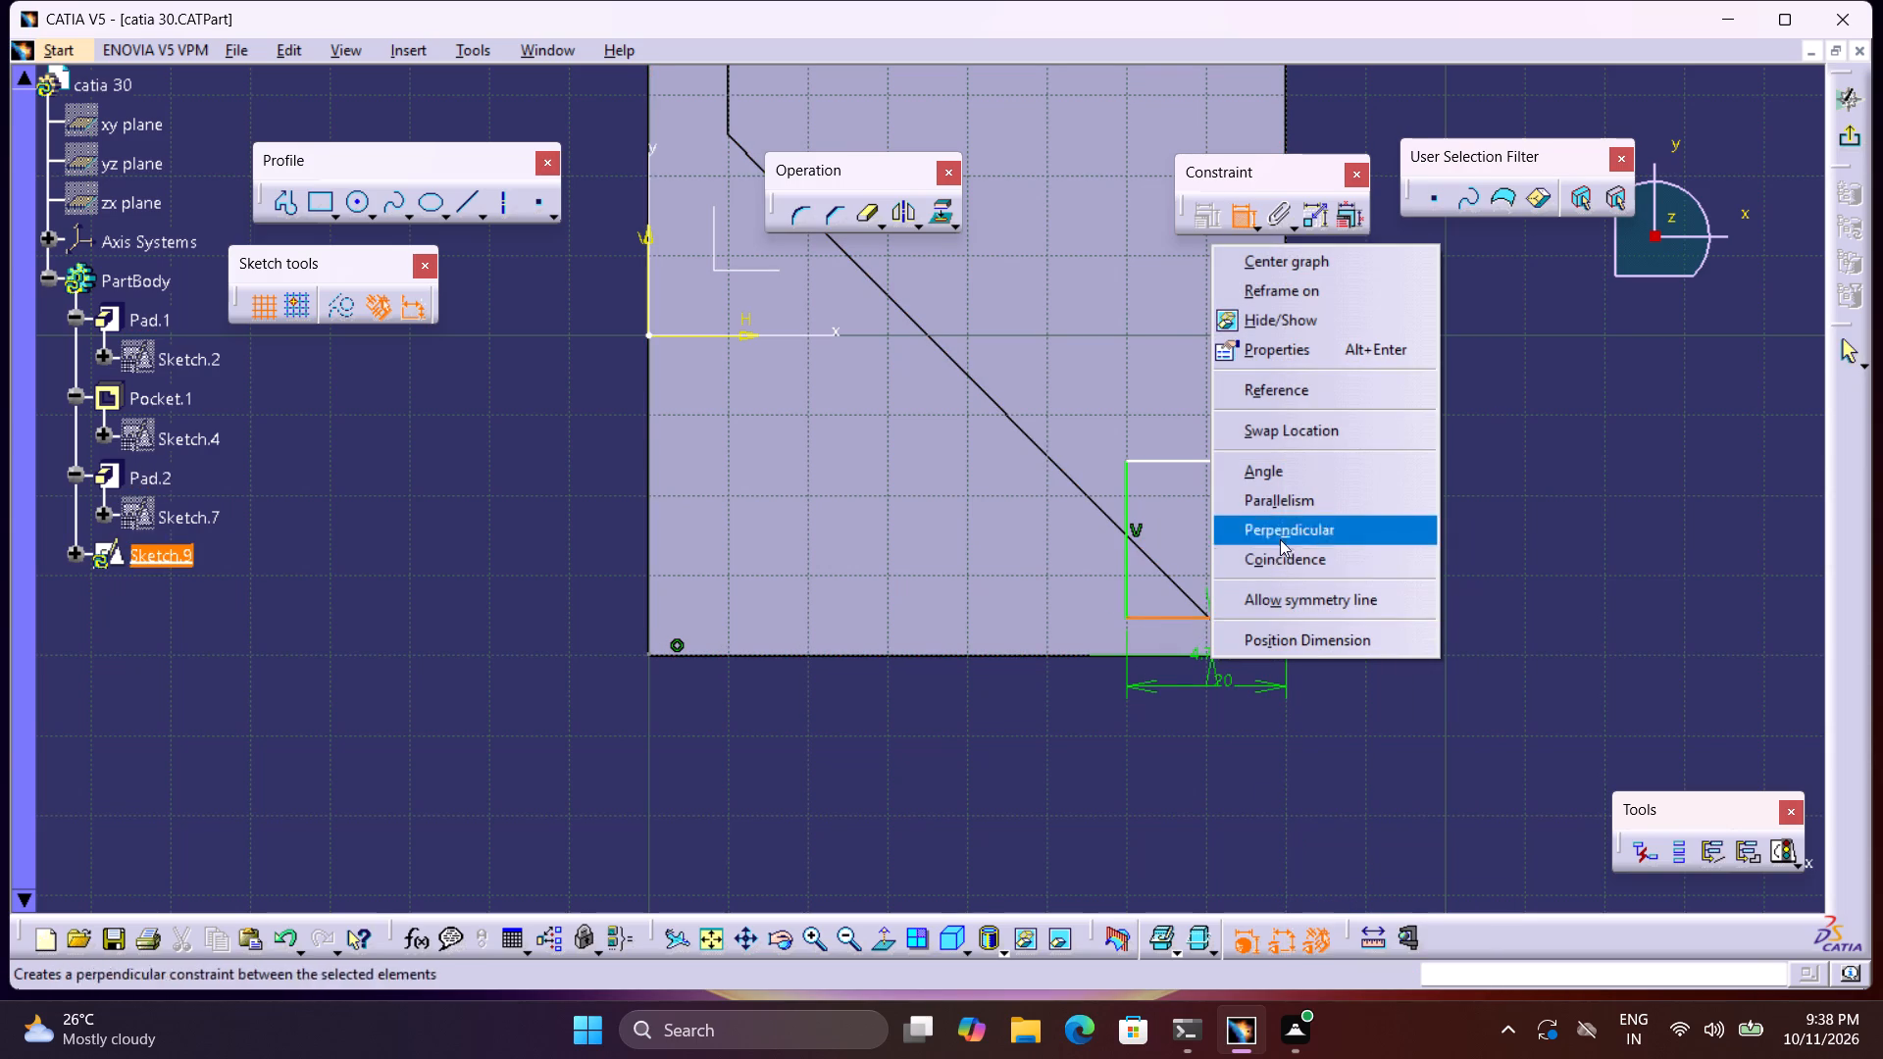
click(1278, 564)
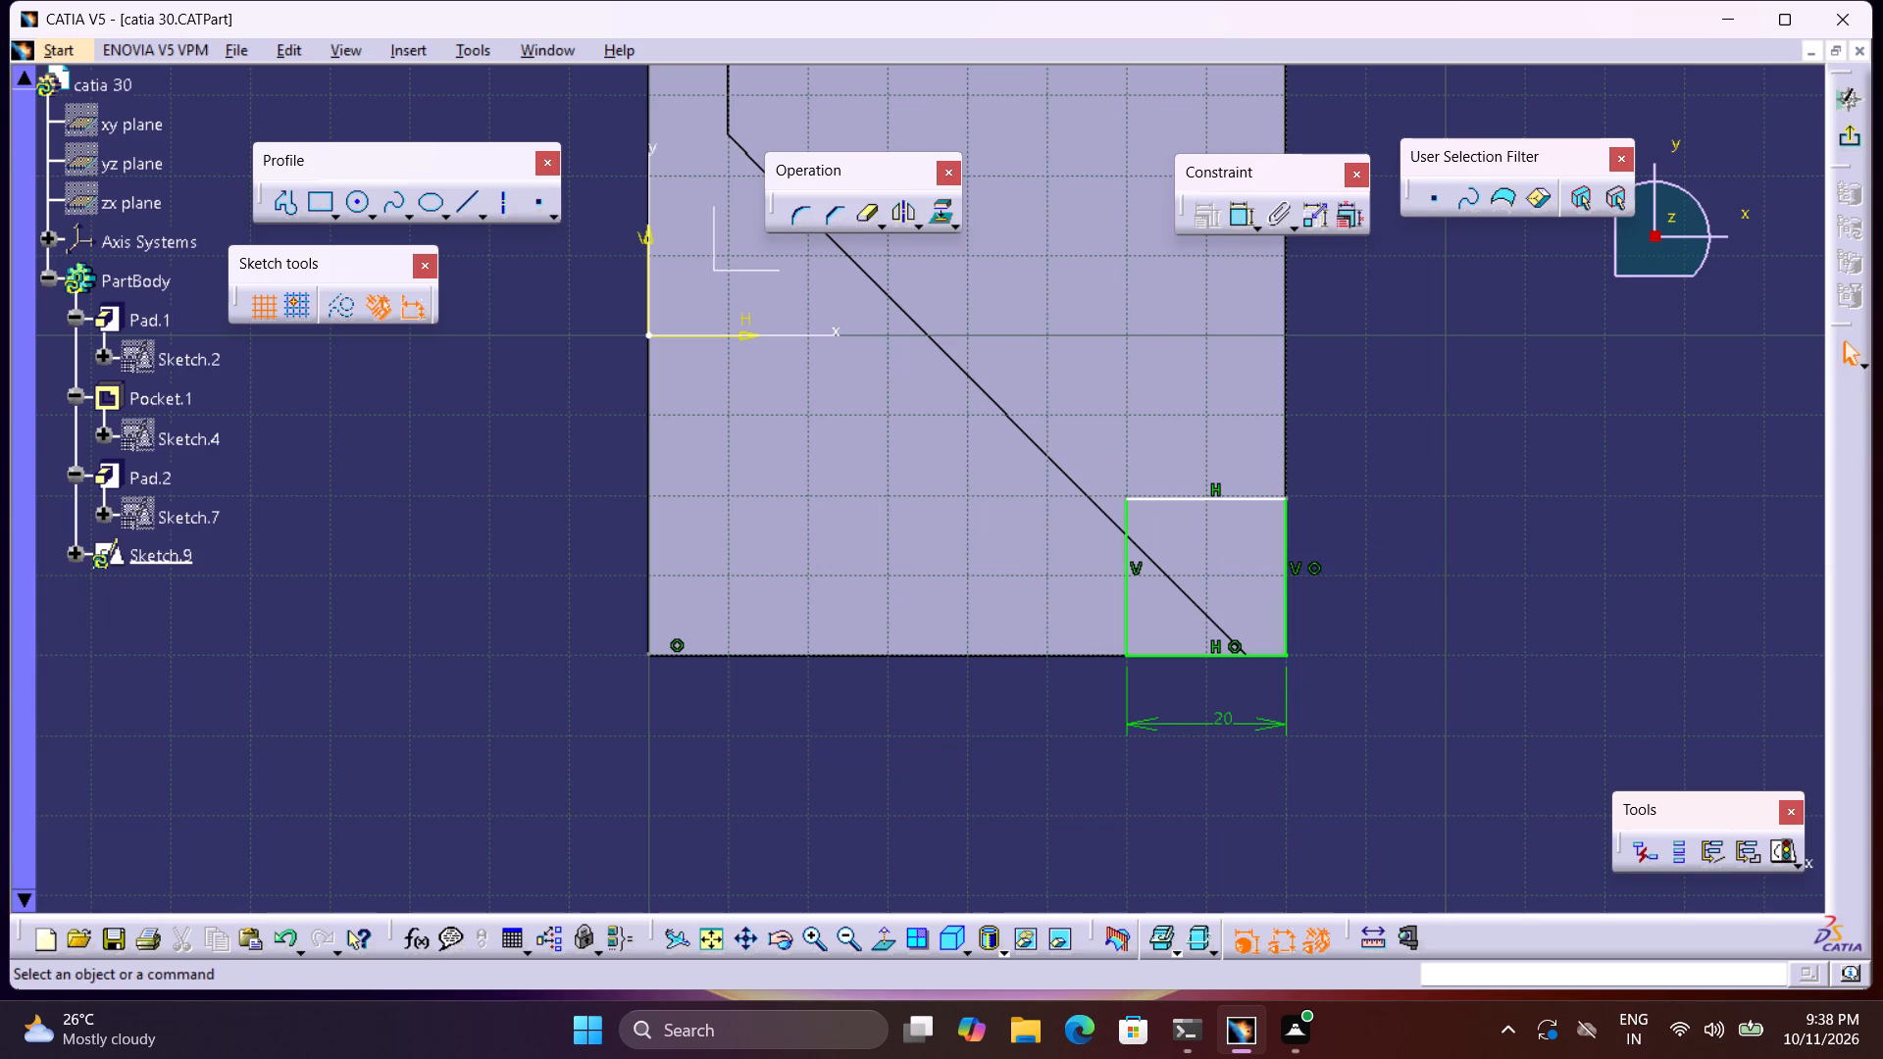
Exit the corner sketch (Sketch.9) and cut a 25 mm deep pocket from it.
click(1858, 146)
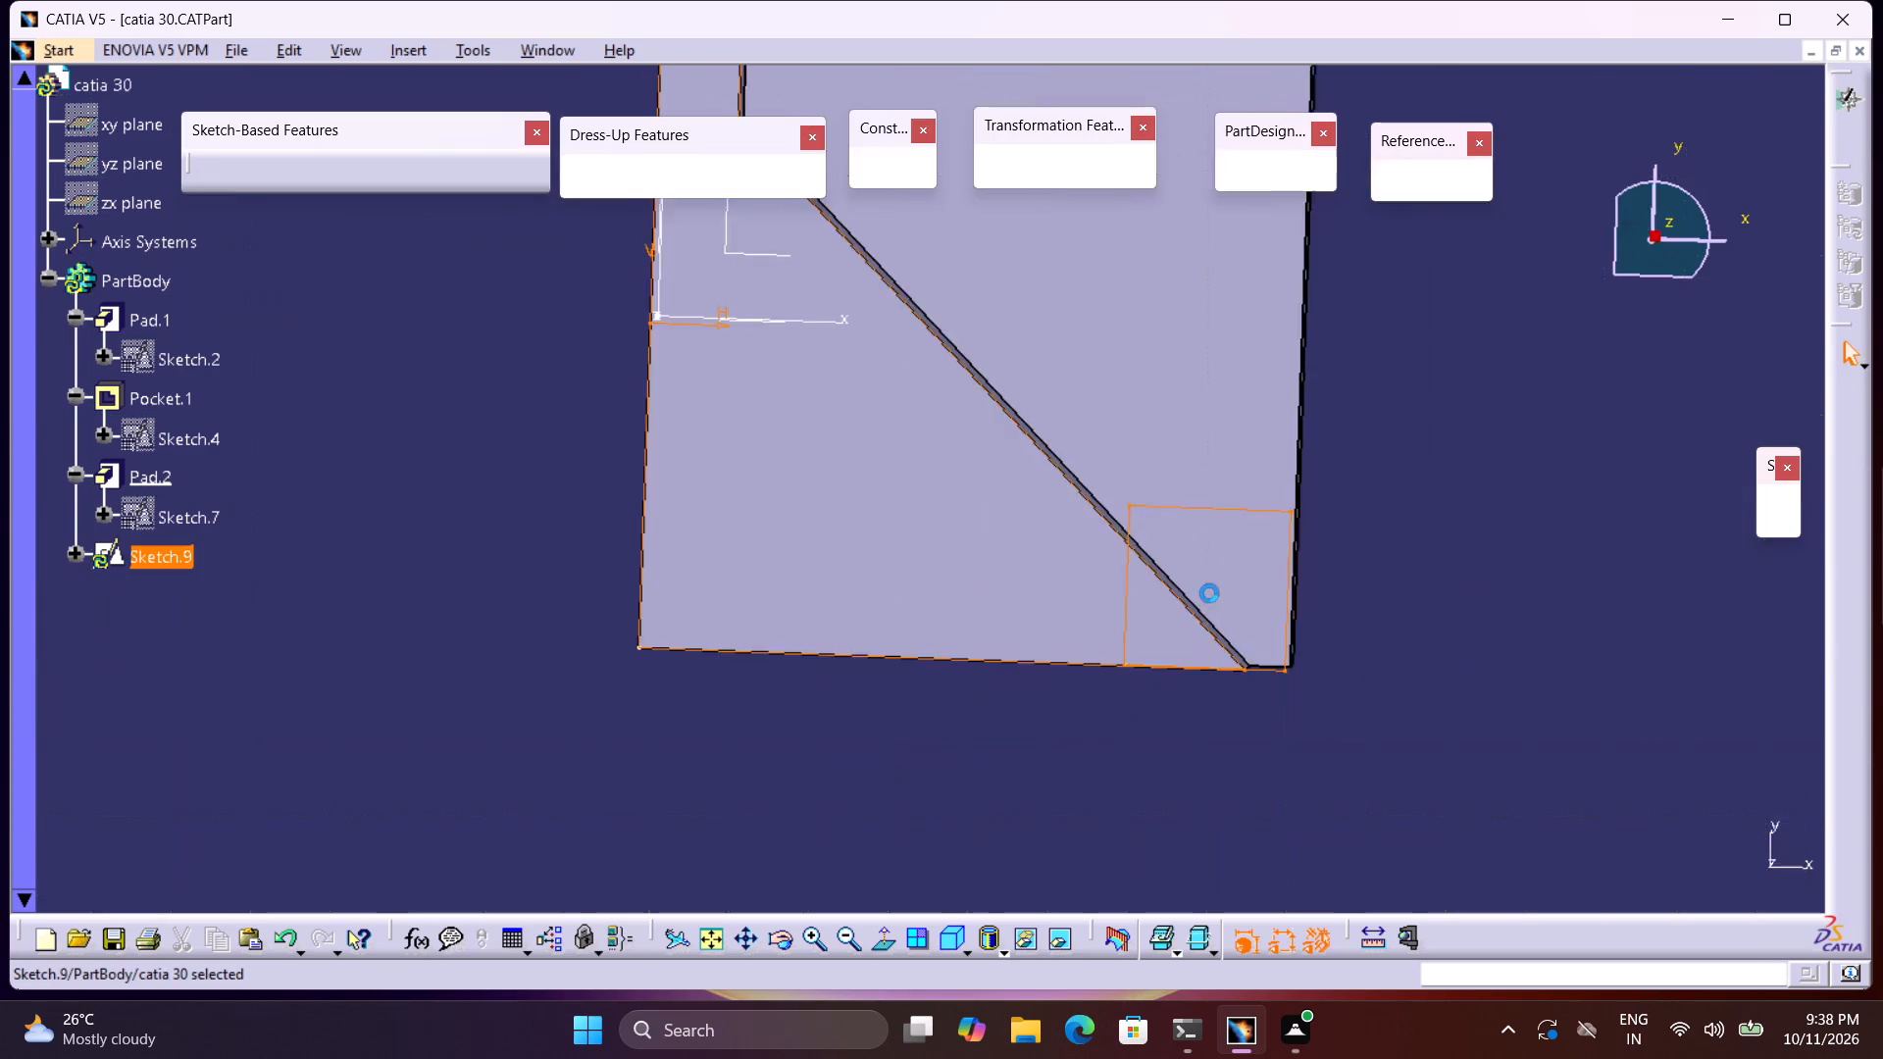
click(249, 178)
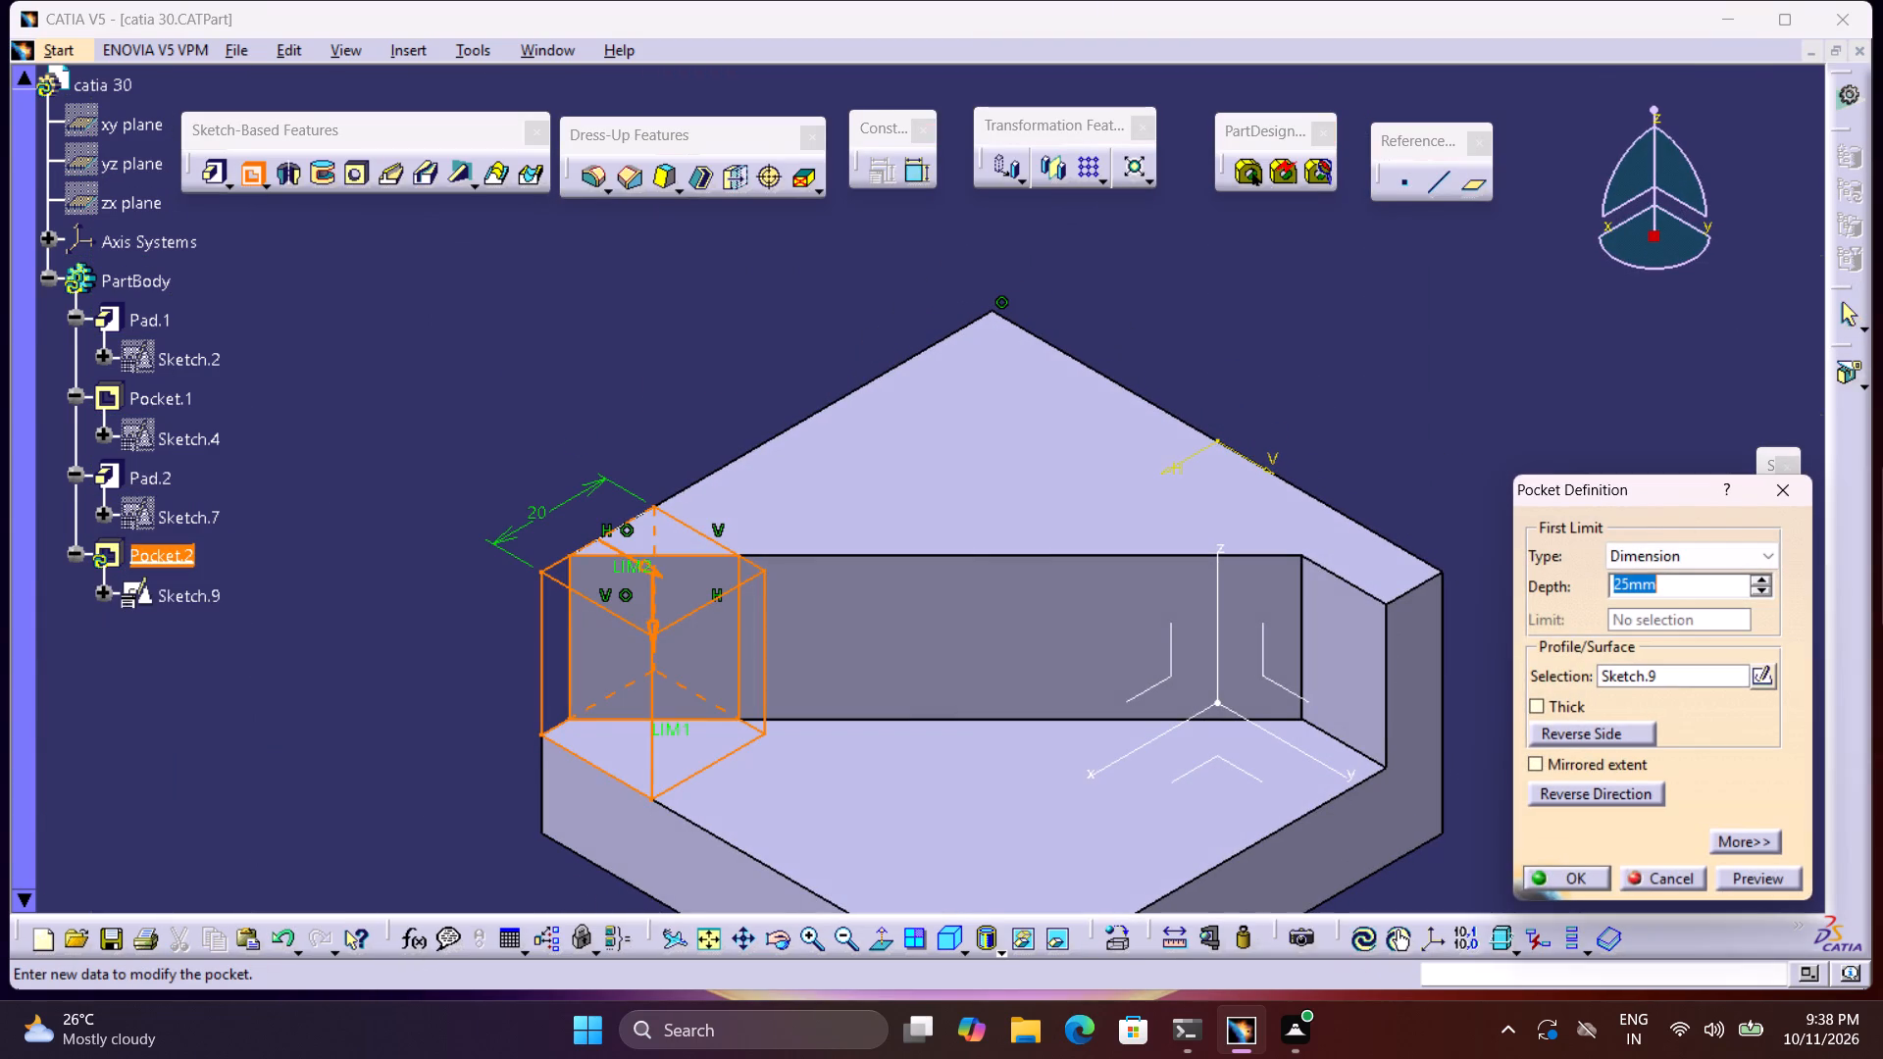
click(1555, 873)
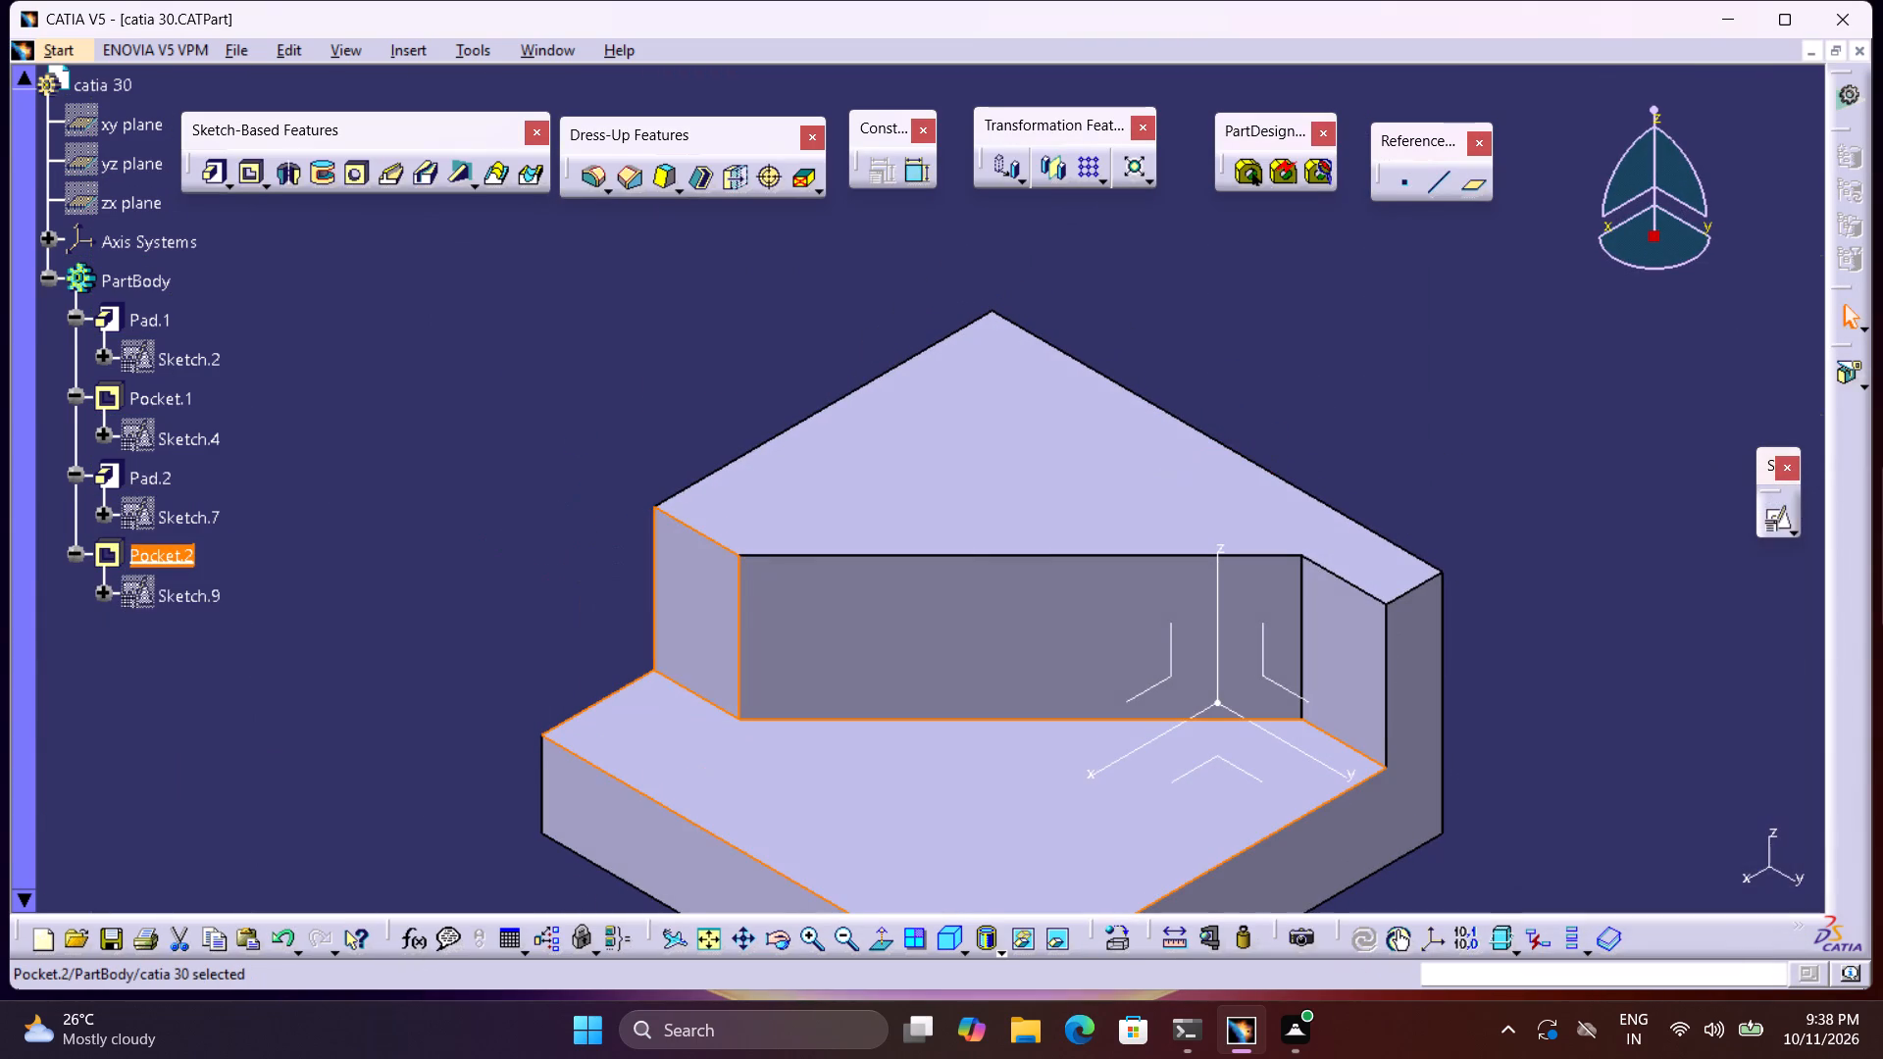
click(1565, 672)
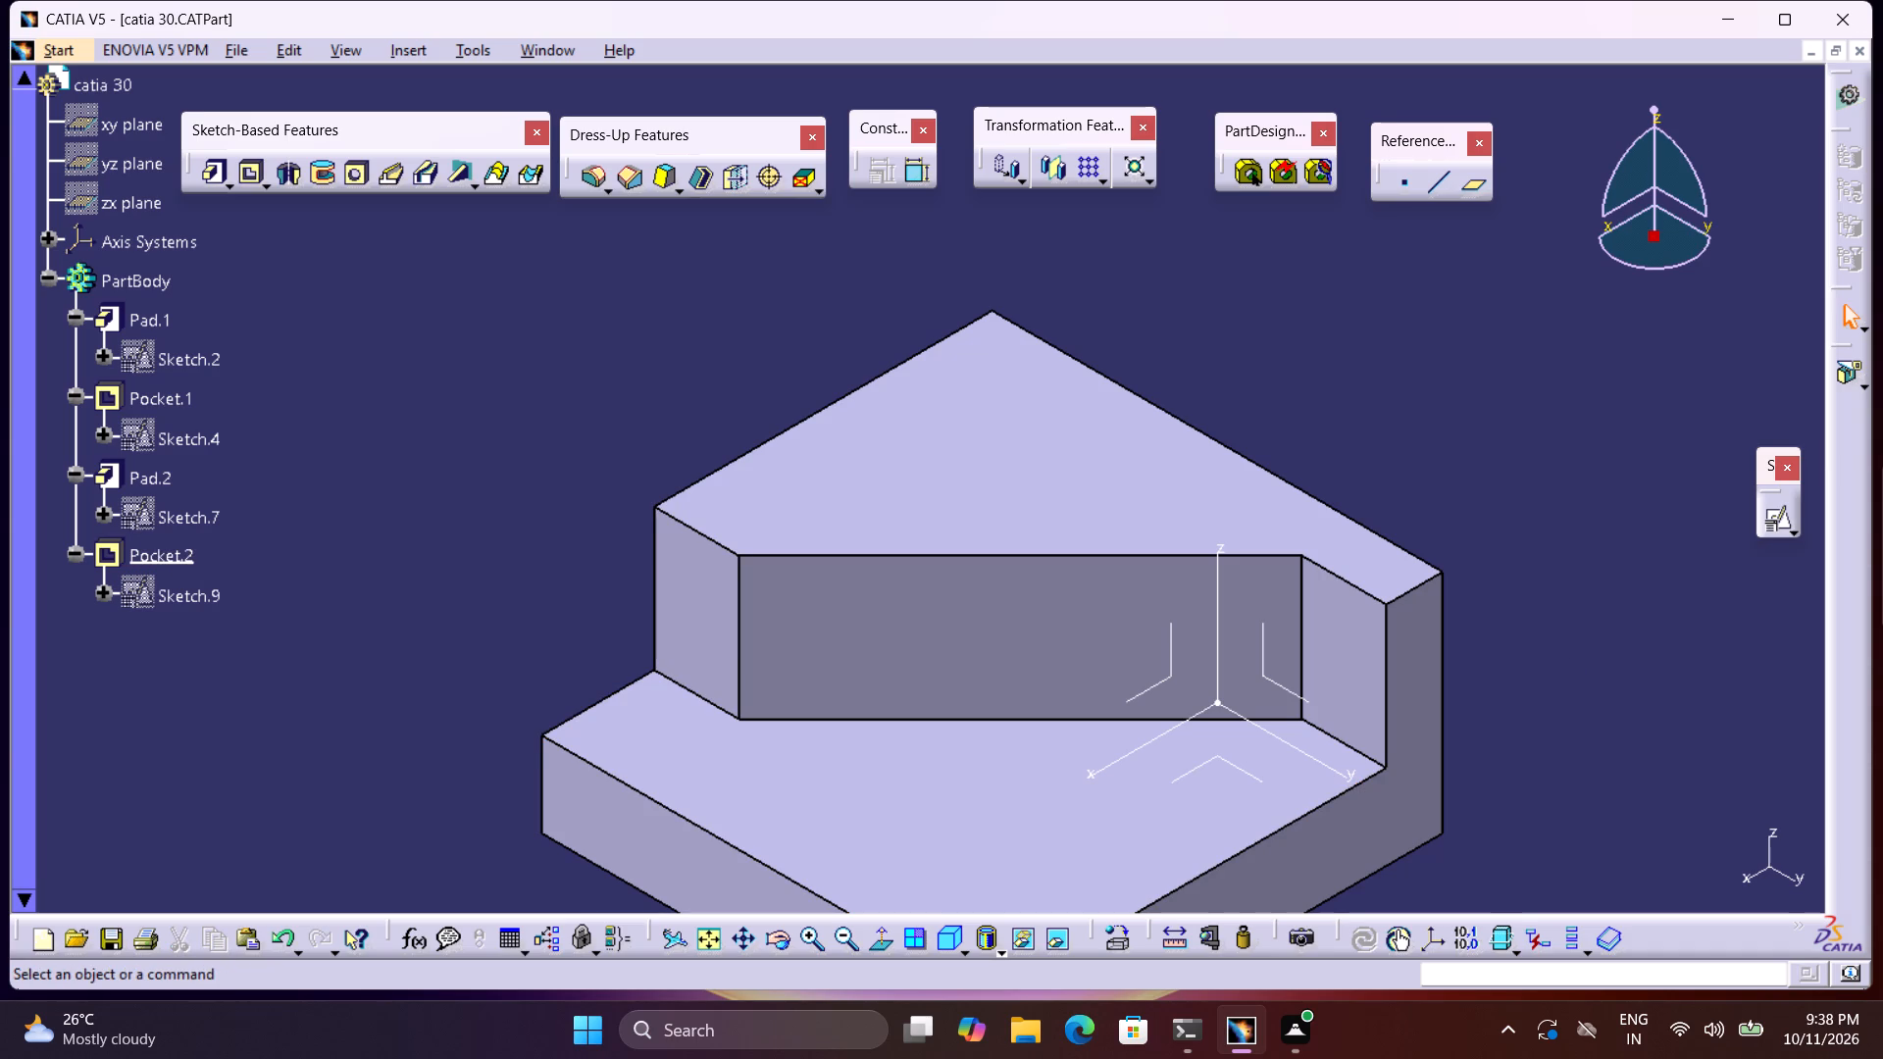
Start a positioned sketch on the large rectangular back face of Pad.1, keeping the implicit origin and orientation.
click(1774, 521)
middle_drag(1507, 488, 1369, 477)
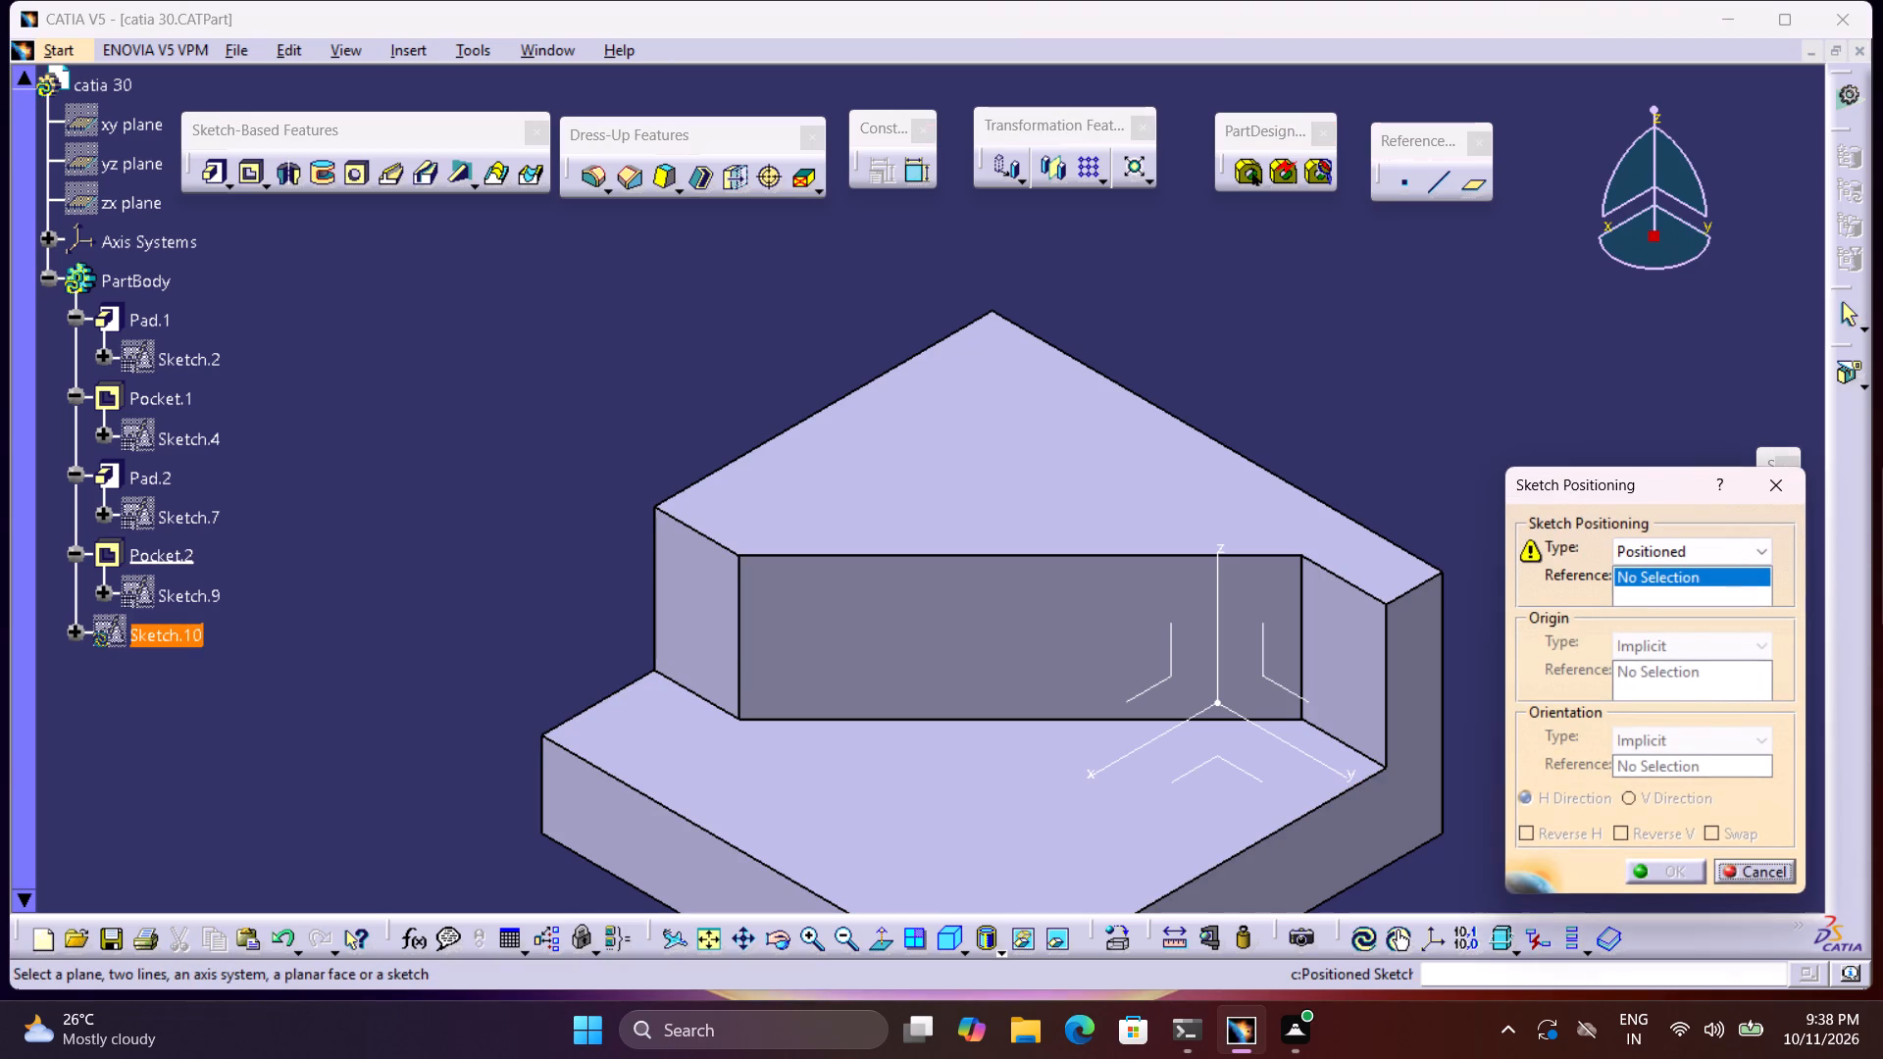
middle_drag(1377, 439, 687, 578)
right_drag(1209, 454, 680, 579)
click(1108, 521)
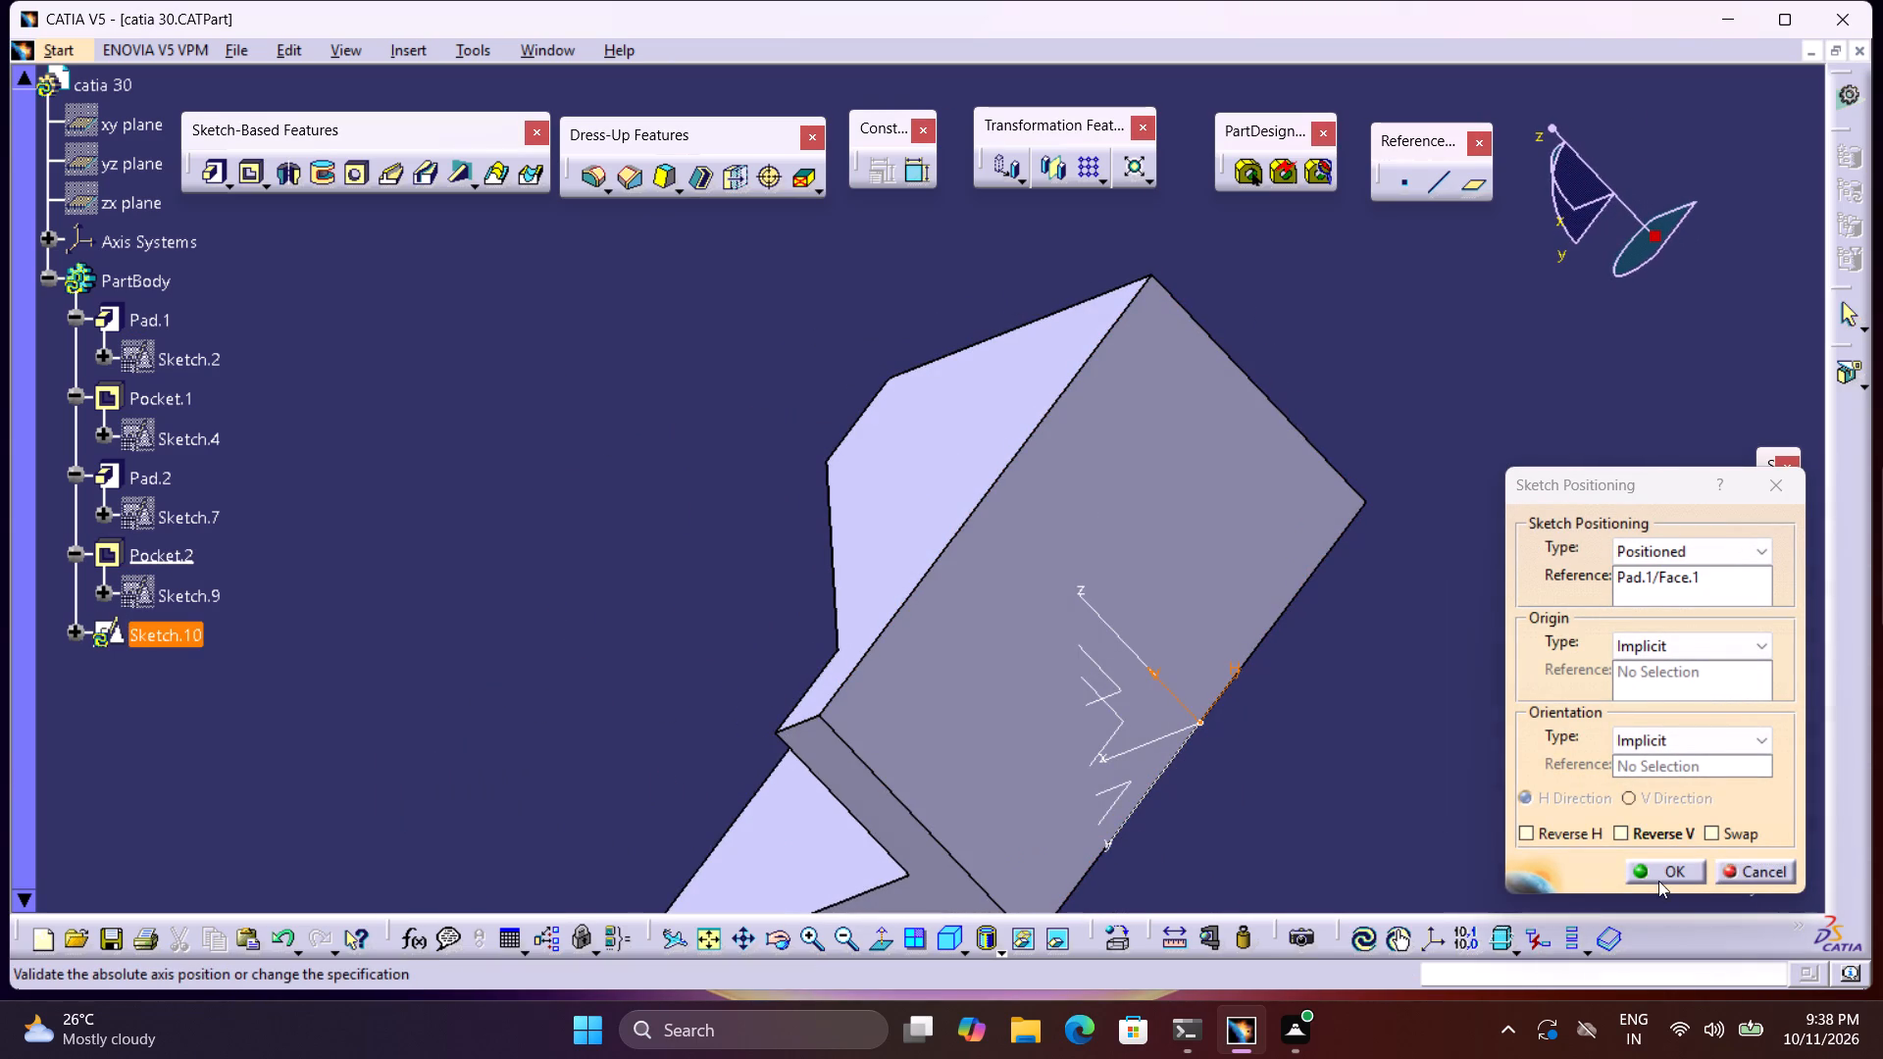
click(1654, 875)
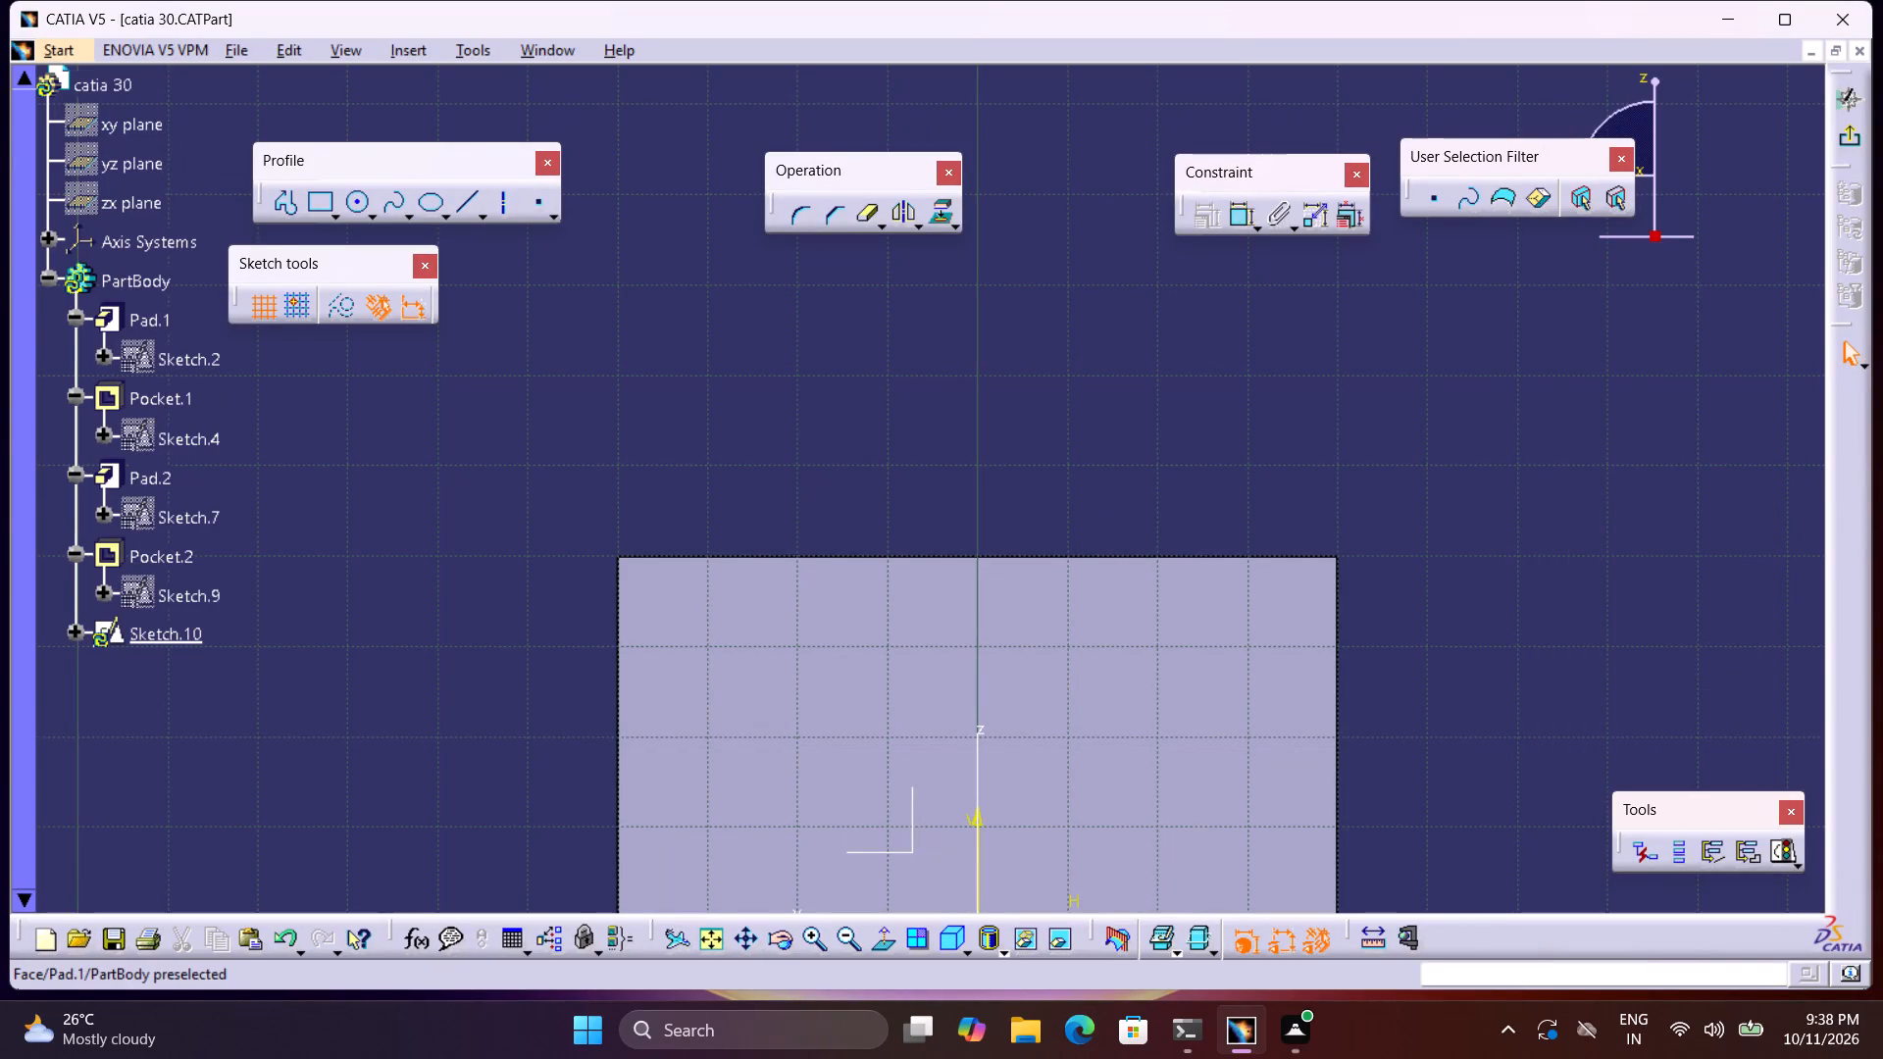
Sketch a closed right-triangle profile about 22 mm wide near the face's upper corner, with horizontal, vertical and sloping sides.
click(293, 210)
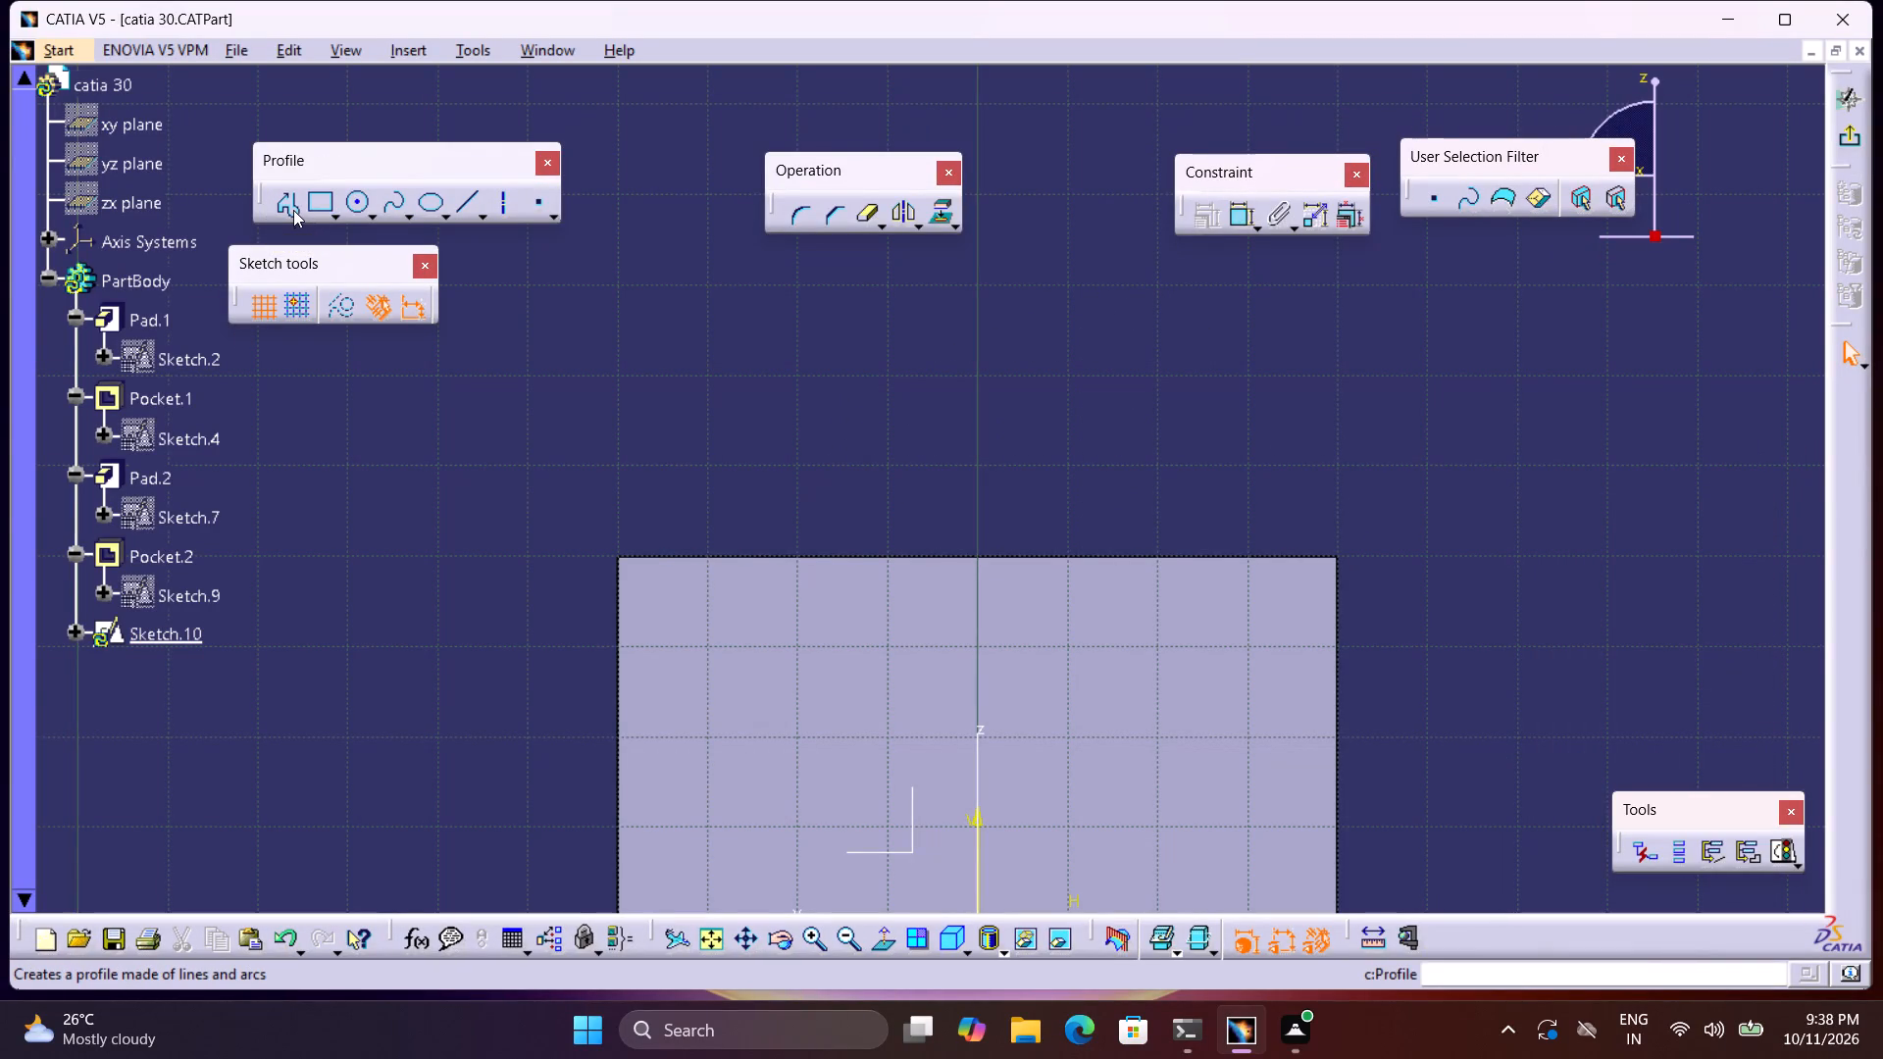
click(1128, 593)
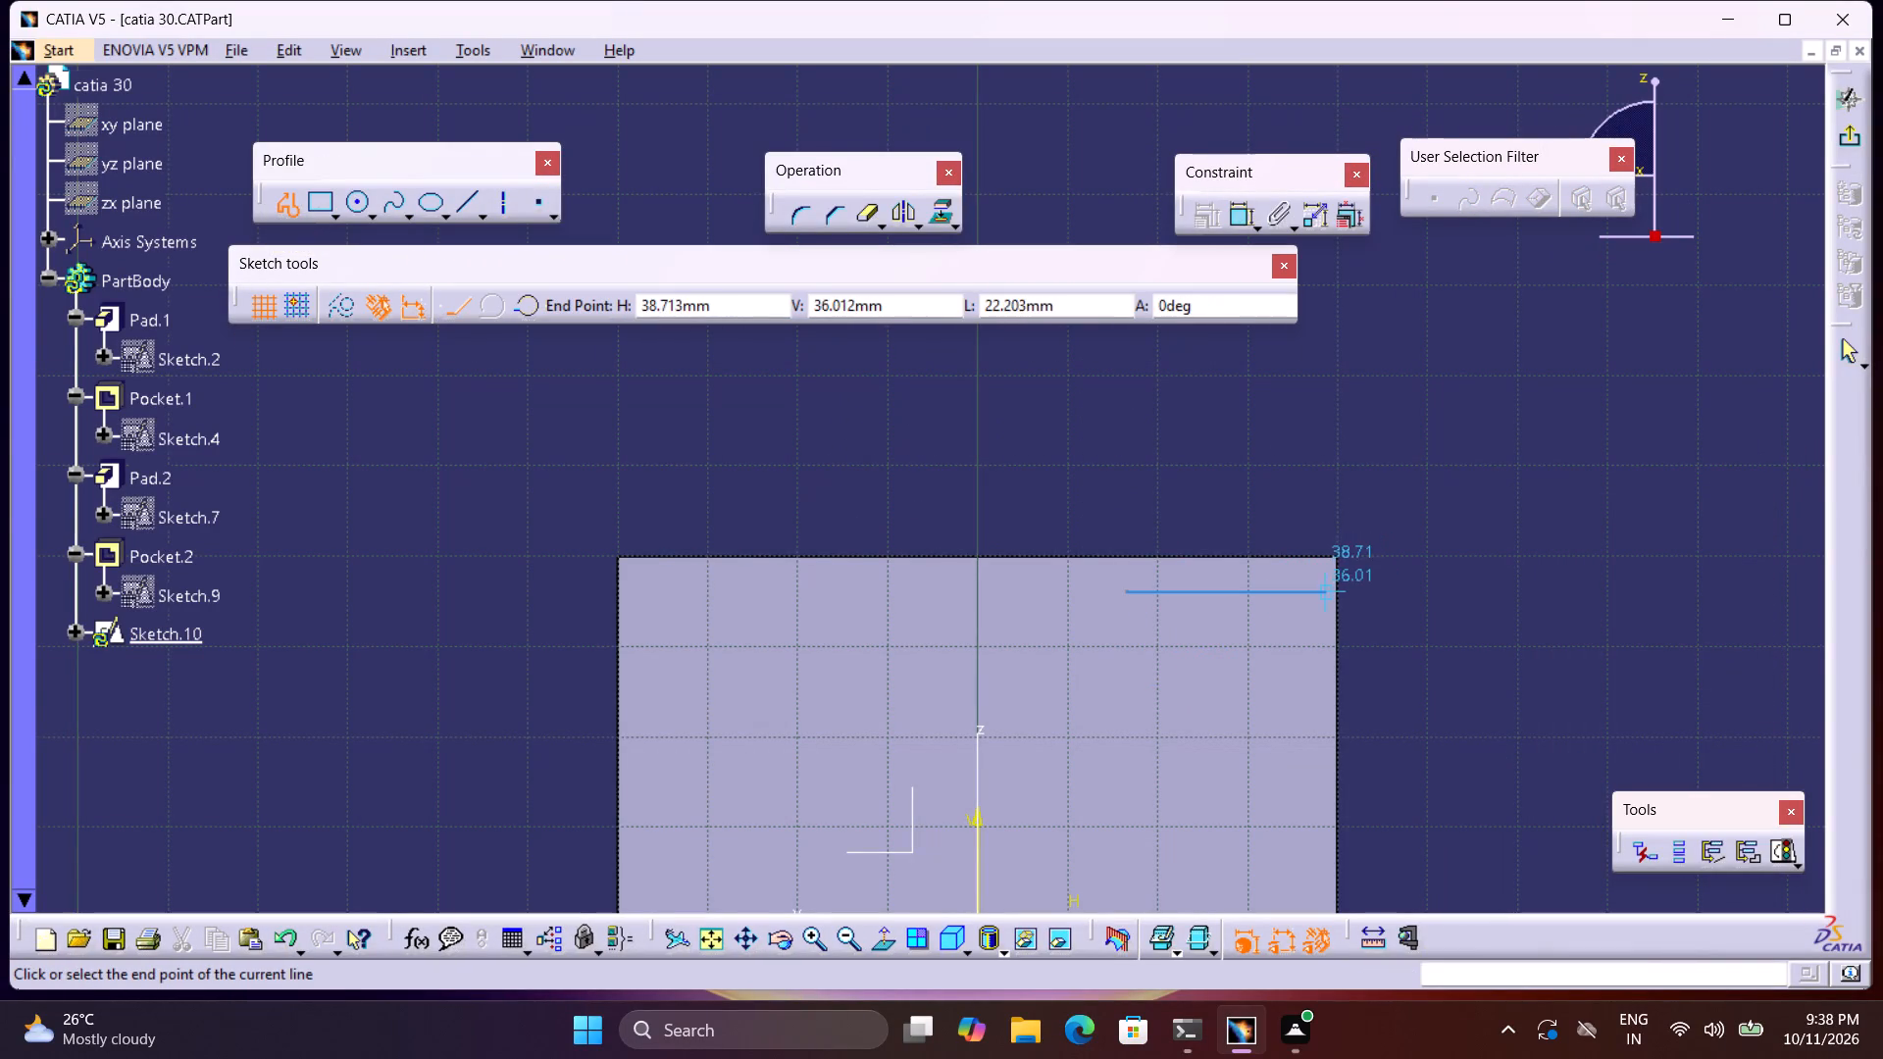
click(1325, 592)
click(1323, 713)
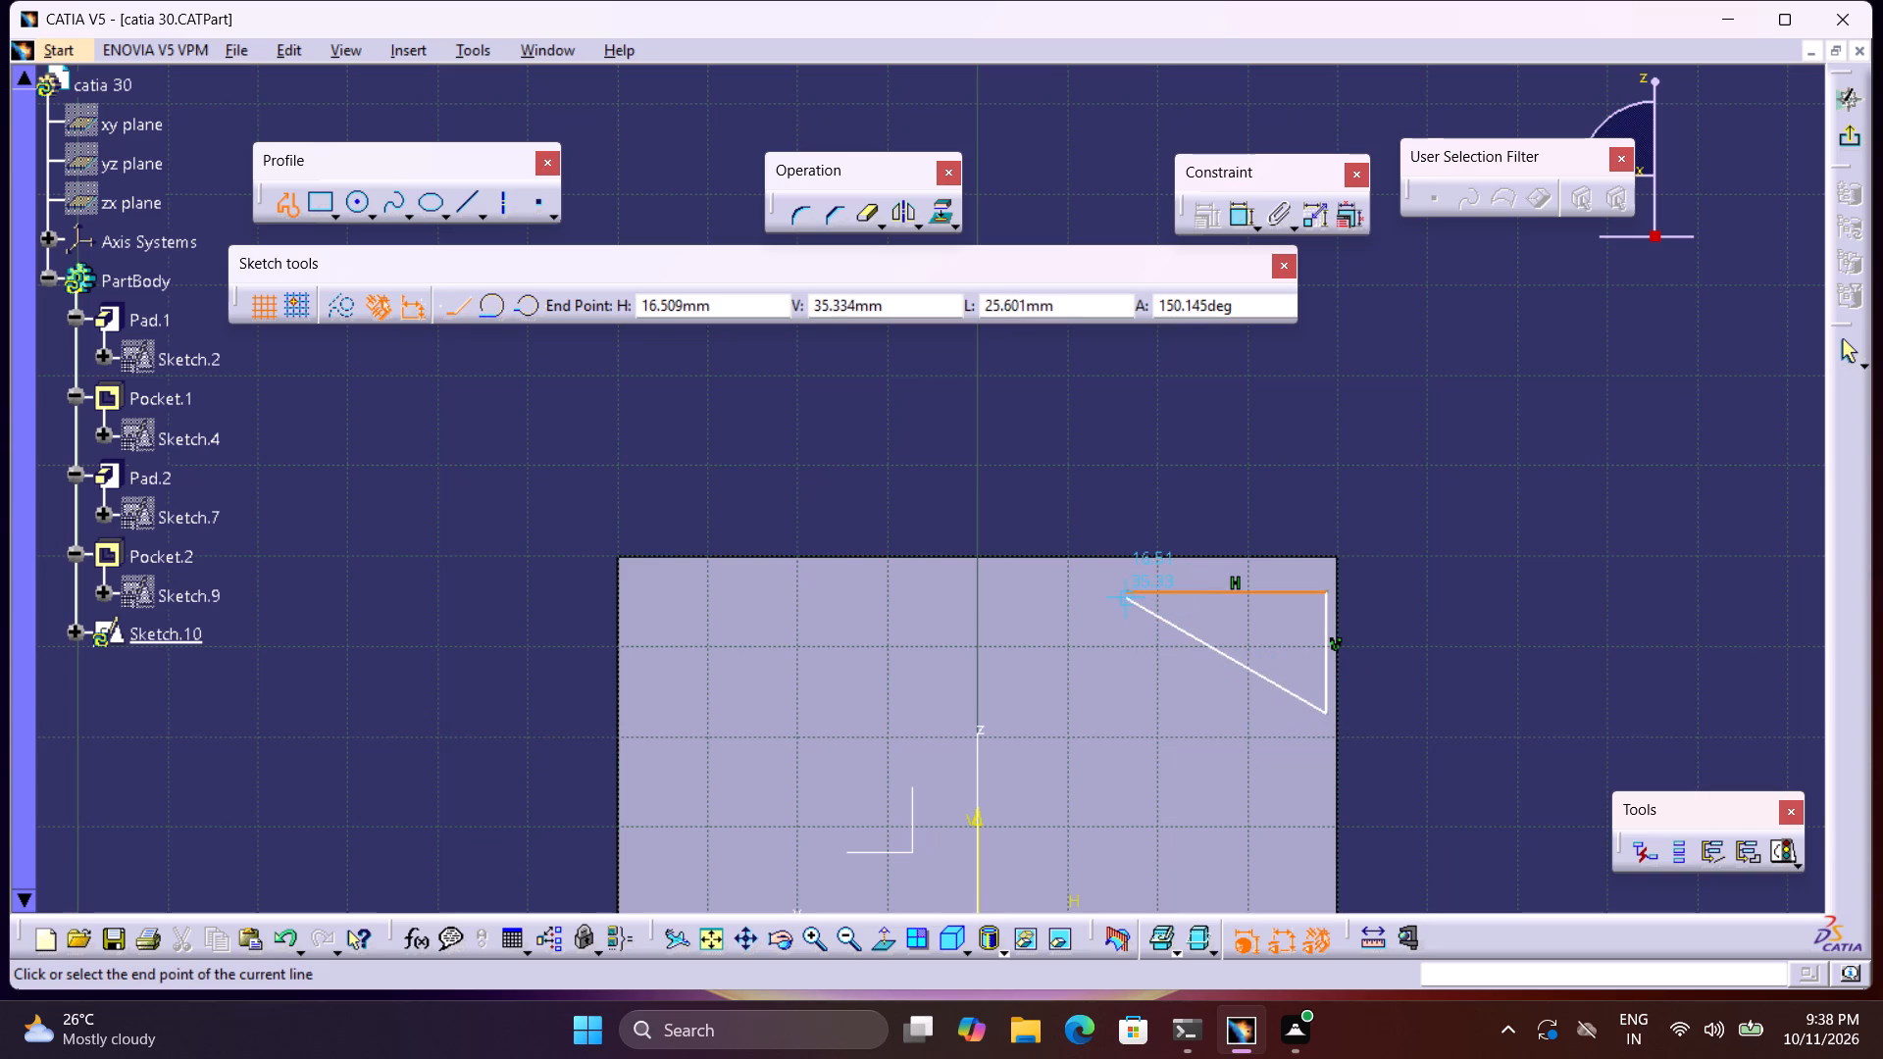
click(1123, 593)
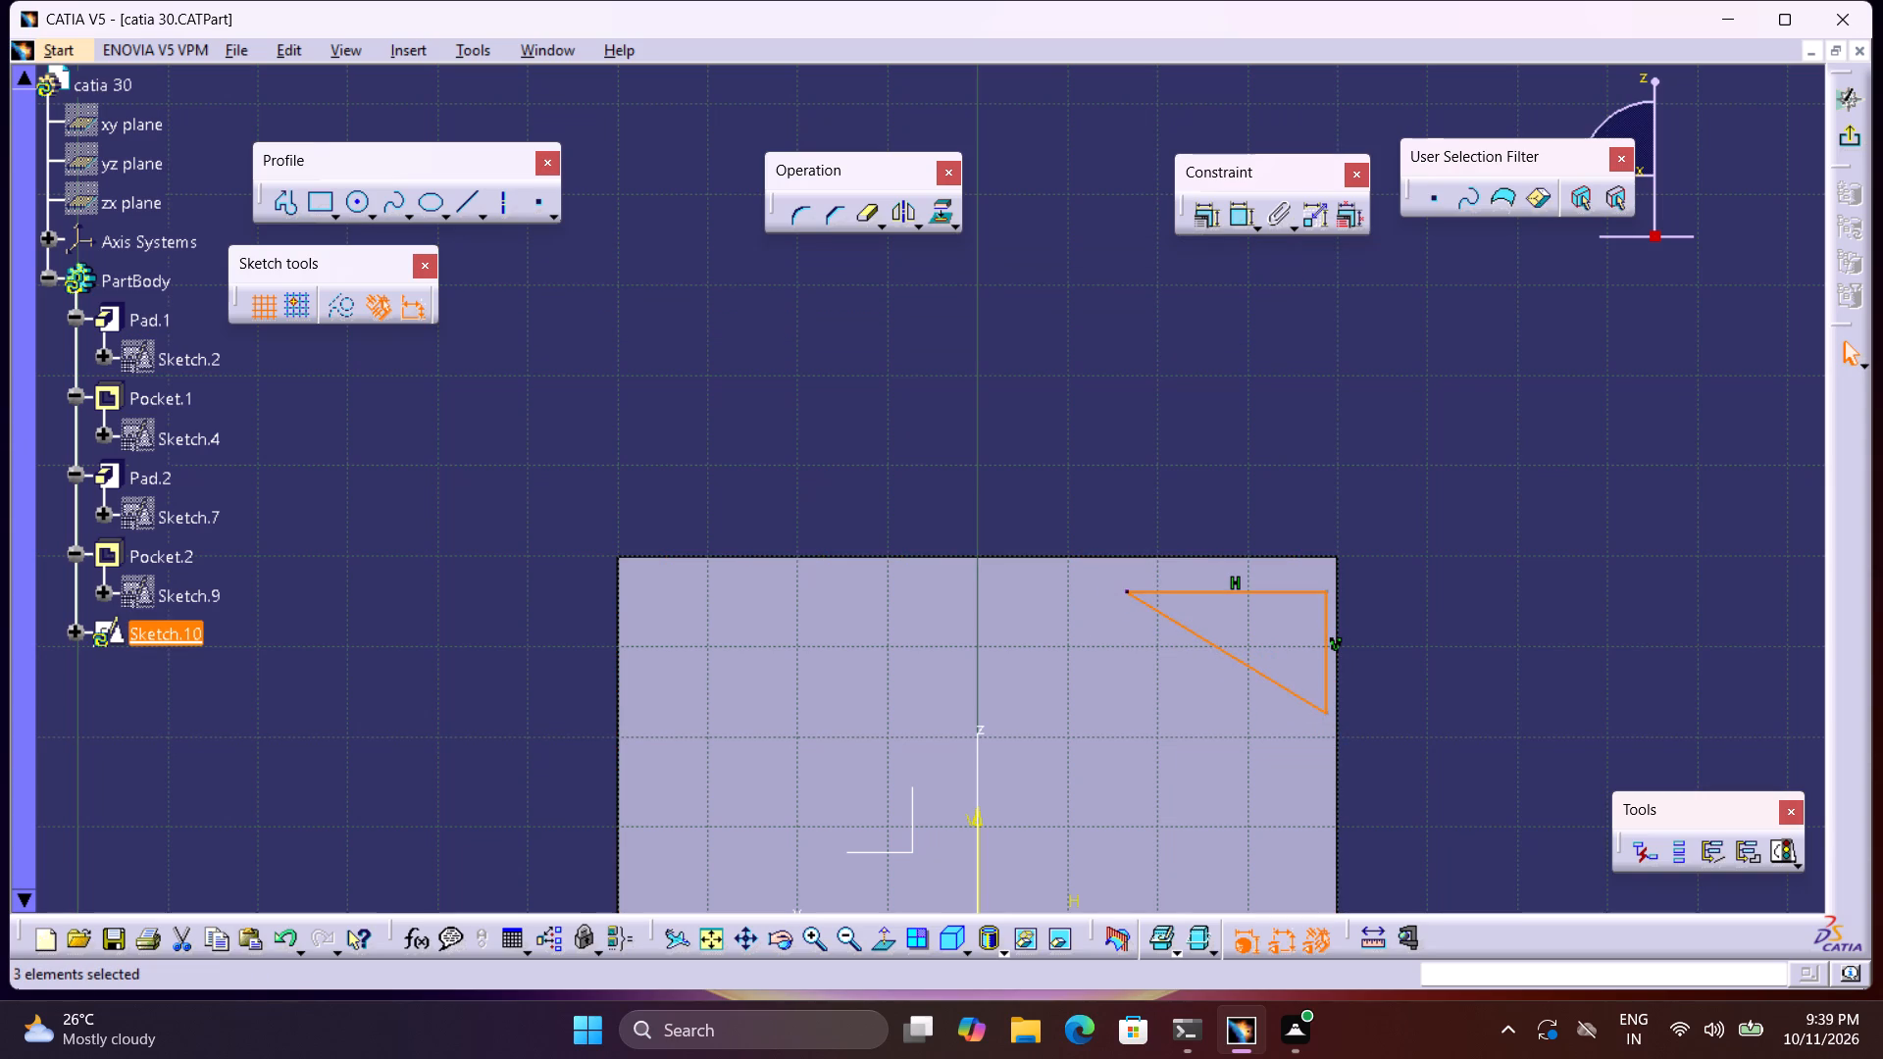
Dimension the angle between the triangle's horizontal and sloping sides and set it to 30°.
click(1240, 225)
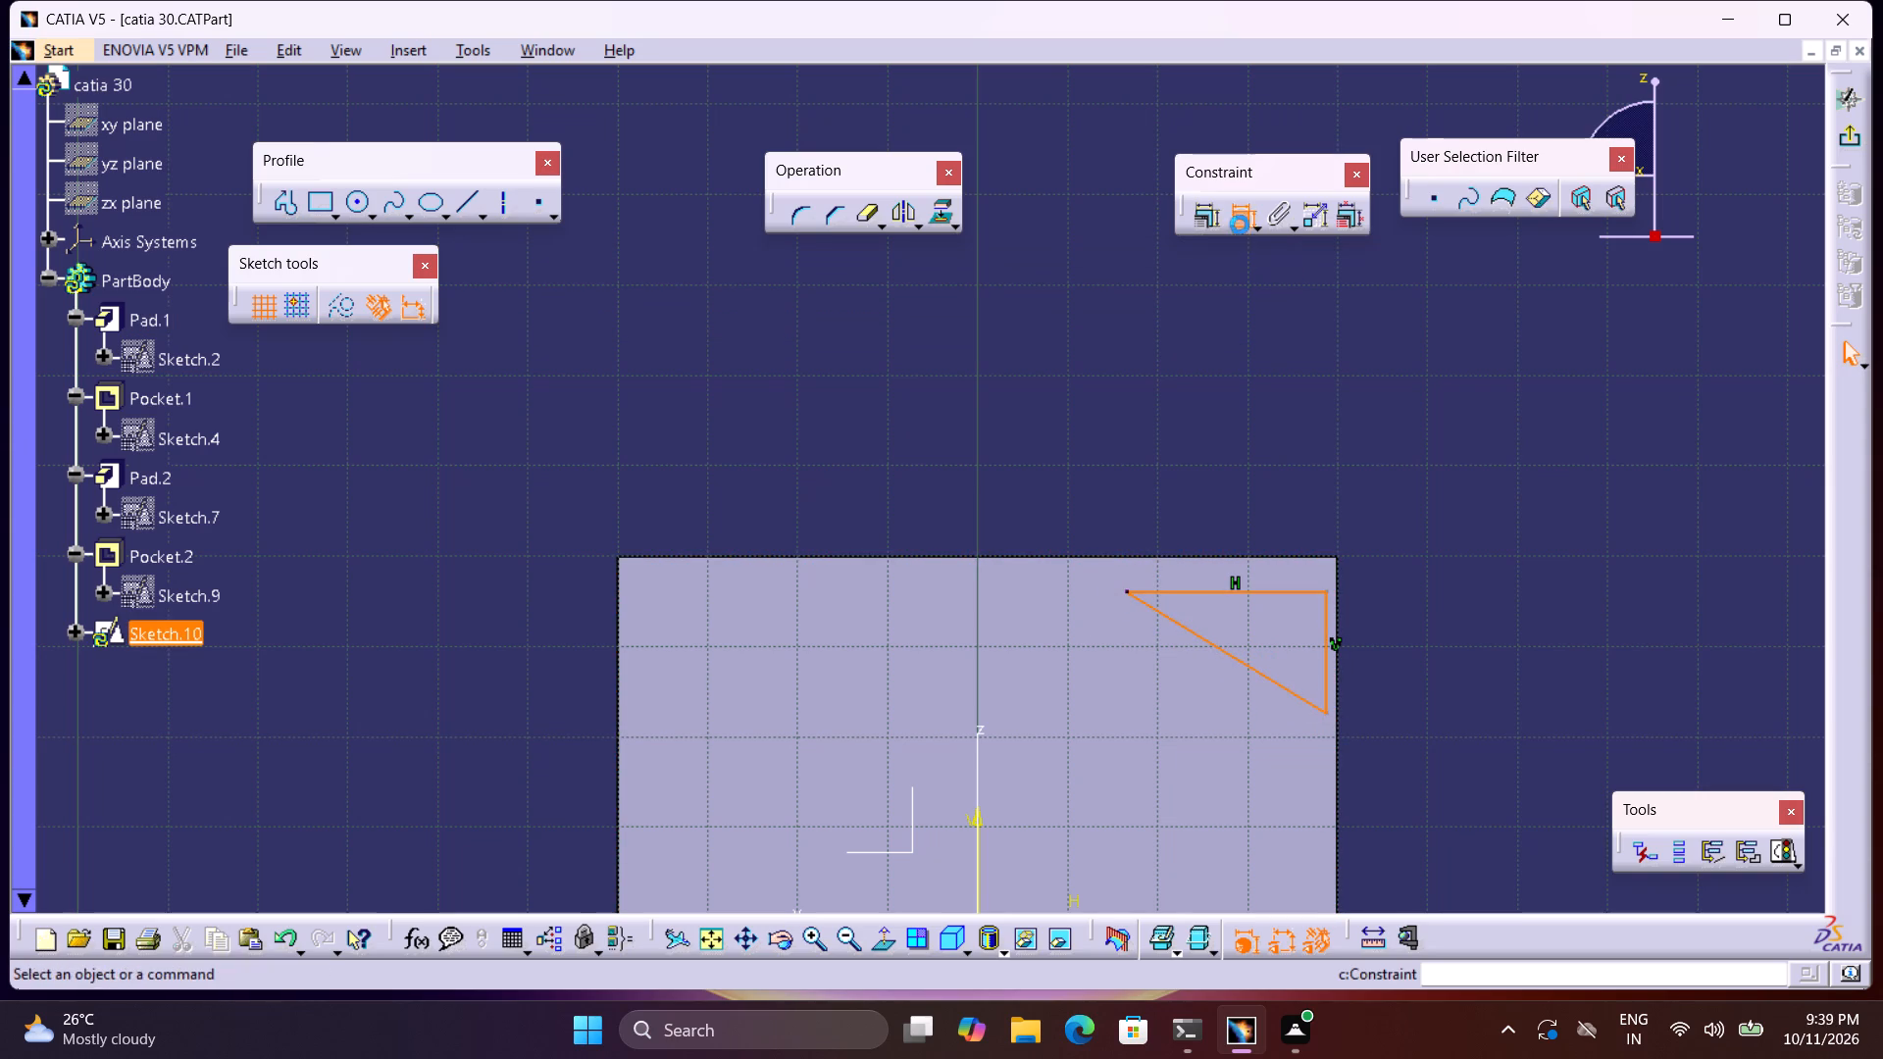
click(1220, 592)
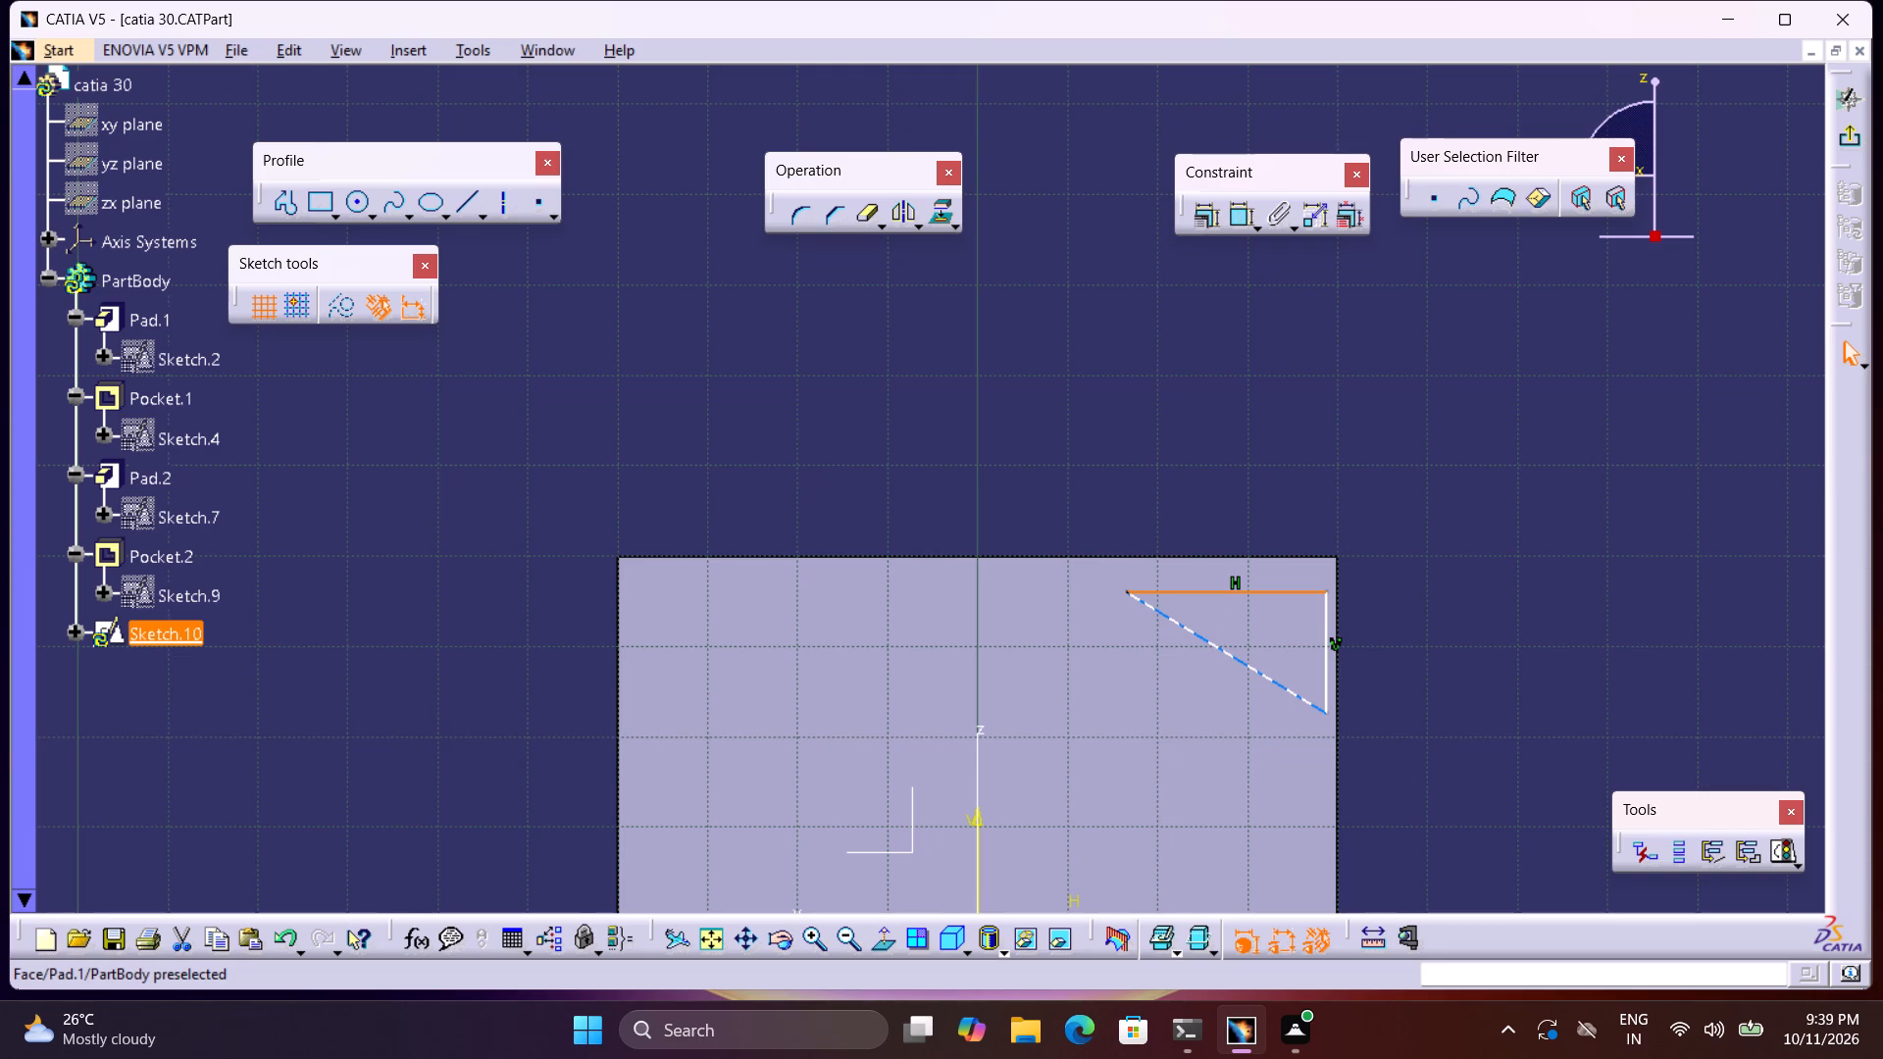
click(1212, 641)
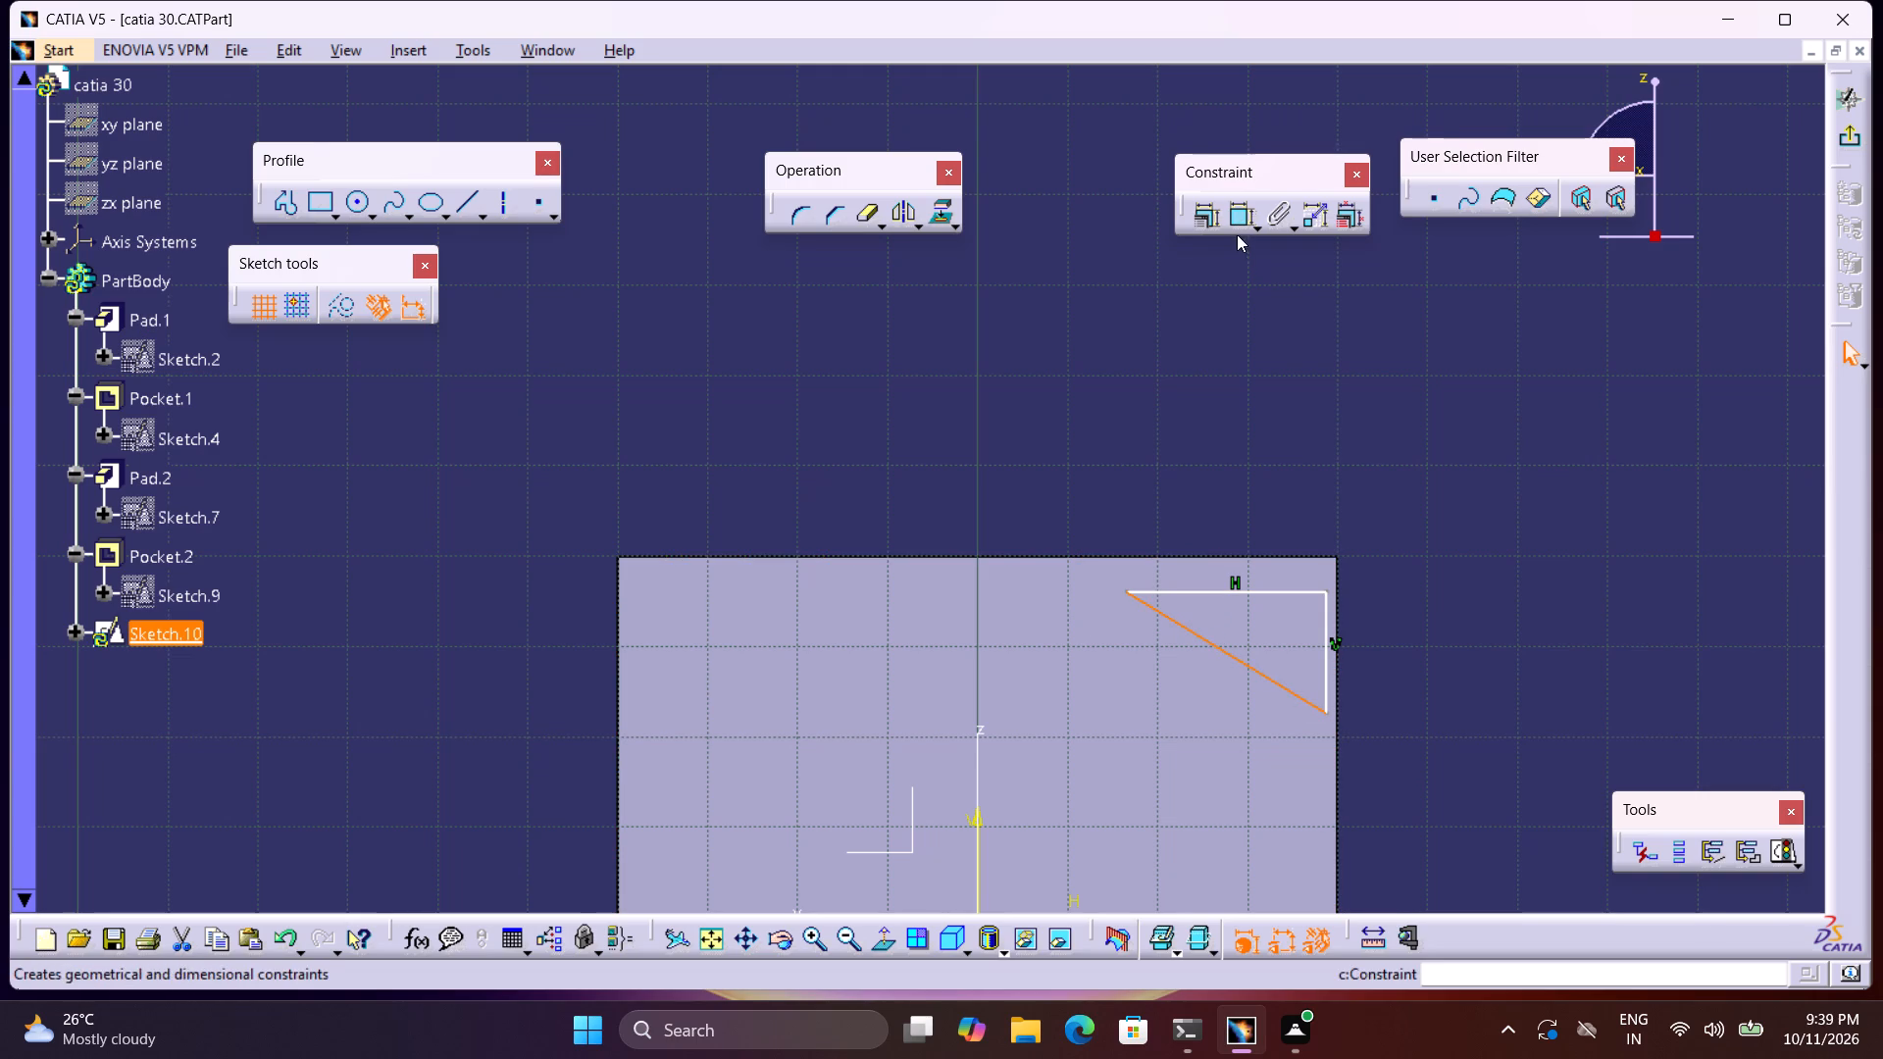
click(1237, 231)
click(1210, 589)
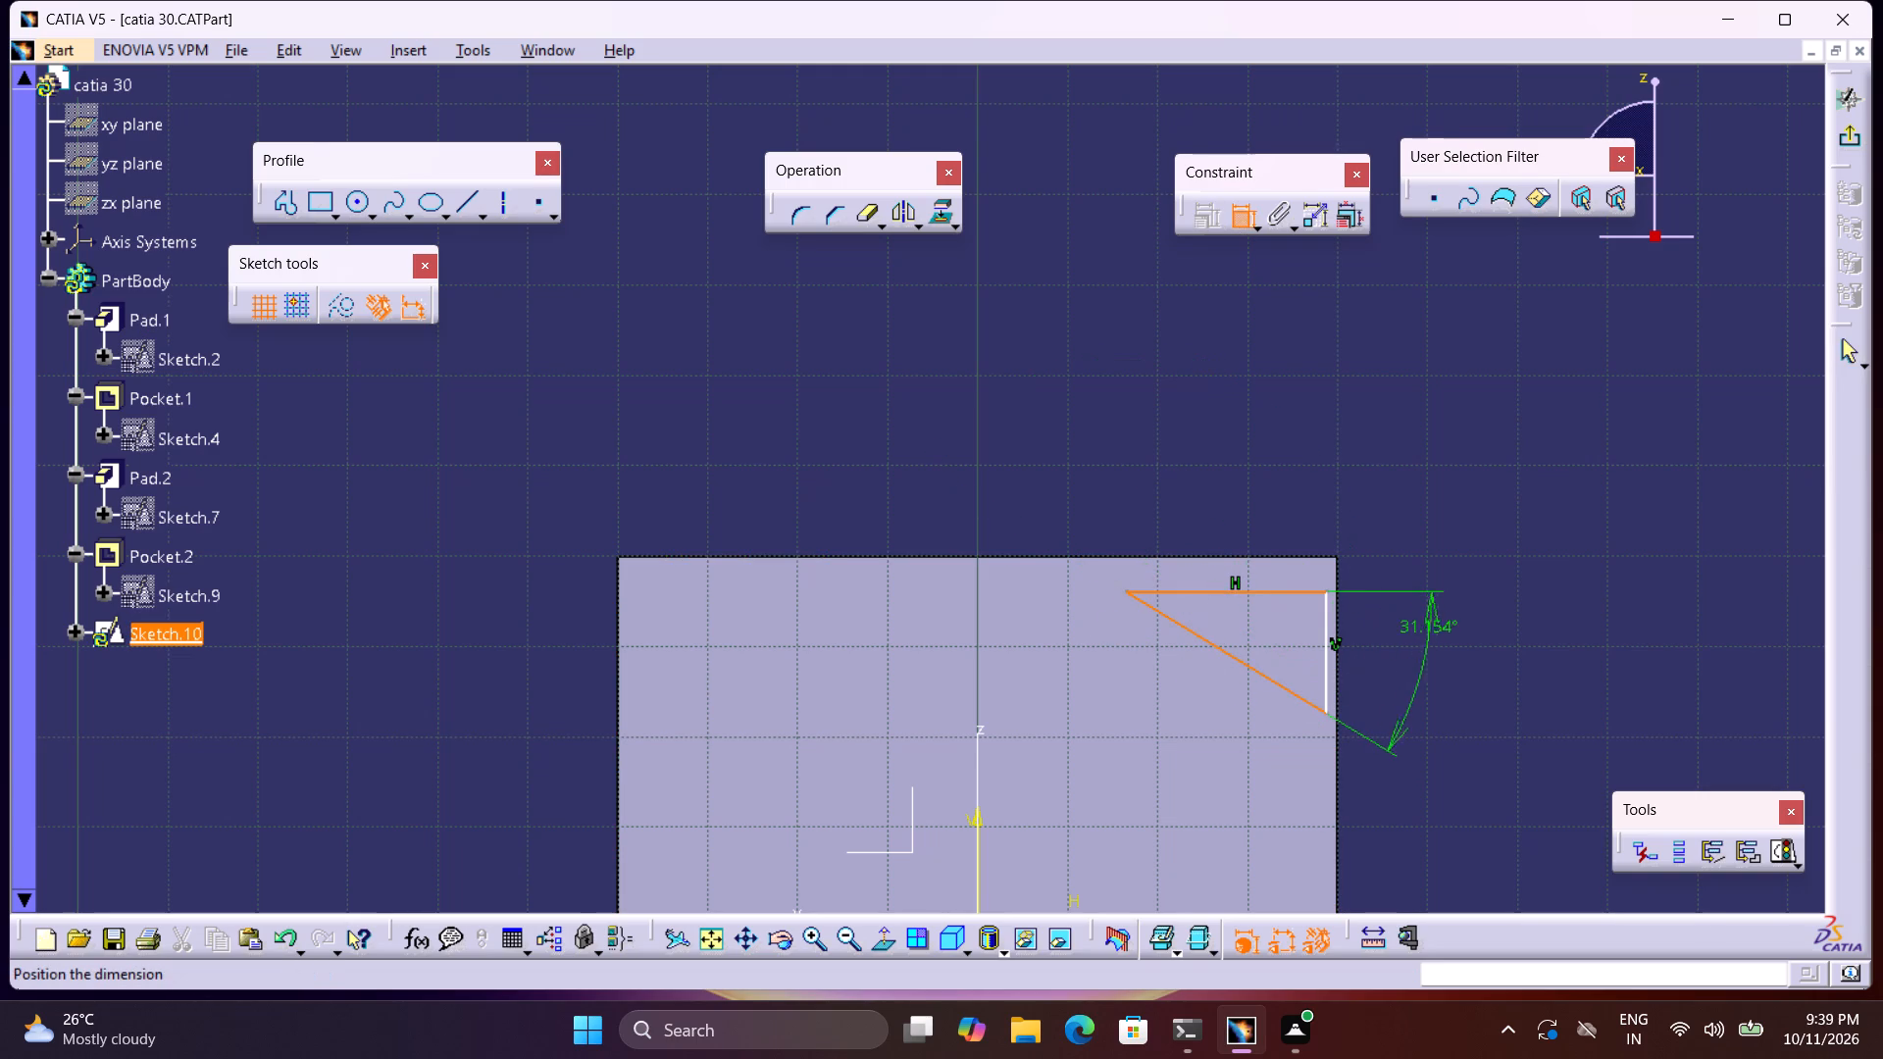
click(1450, 648)
double_click(1452, 639)
key(3)
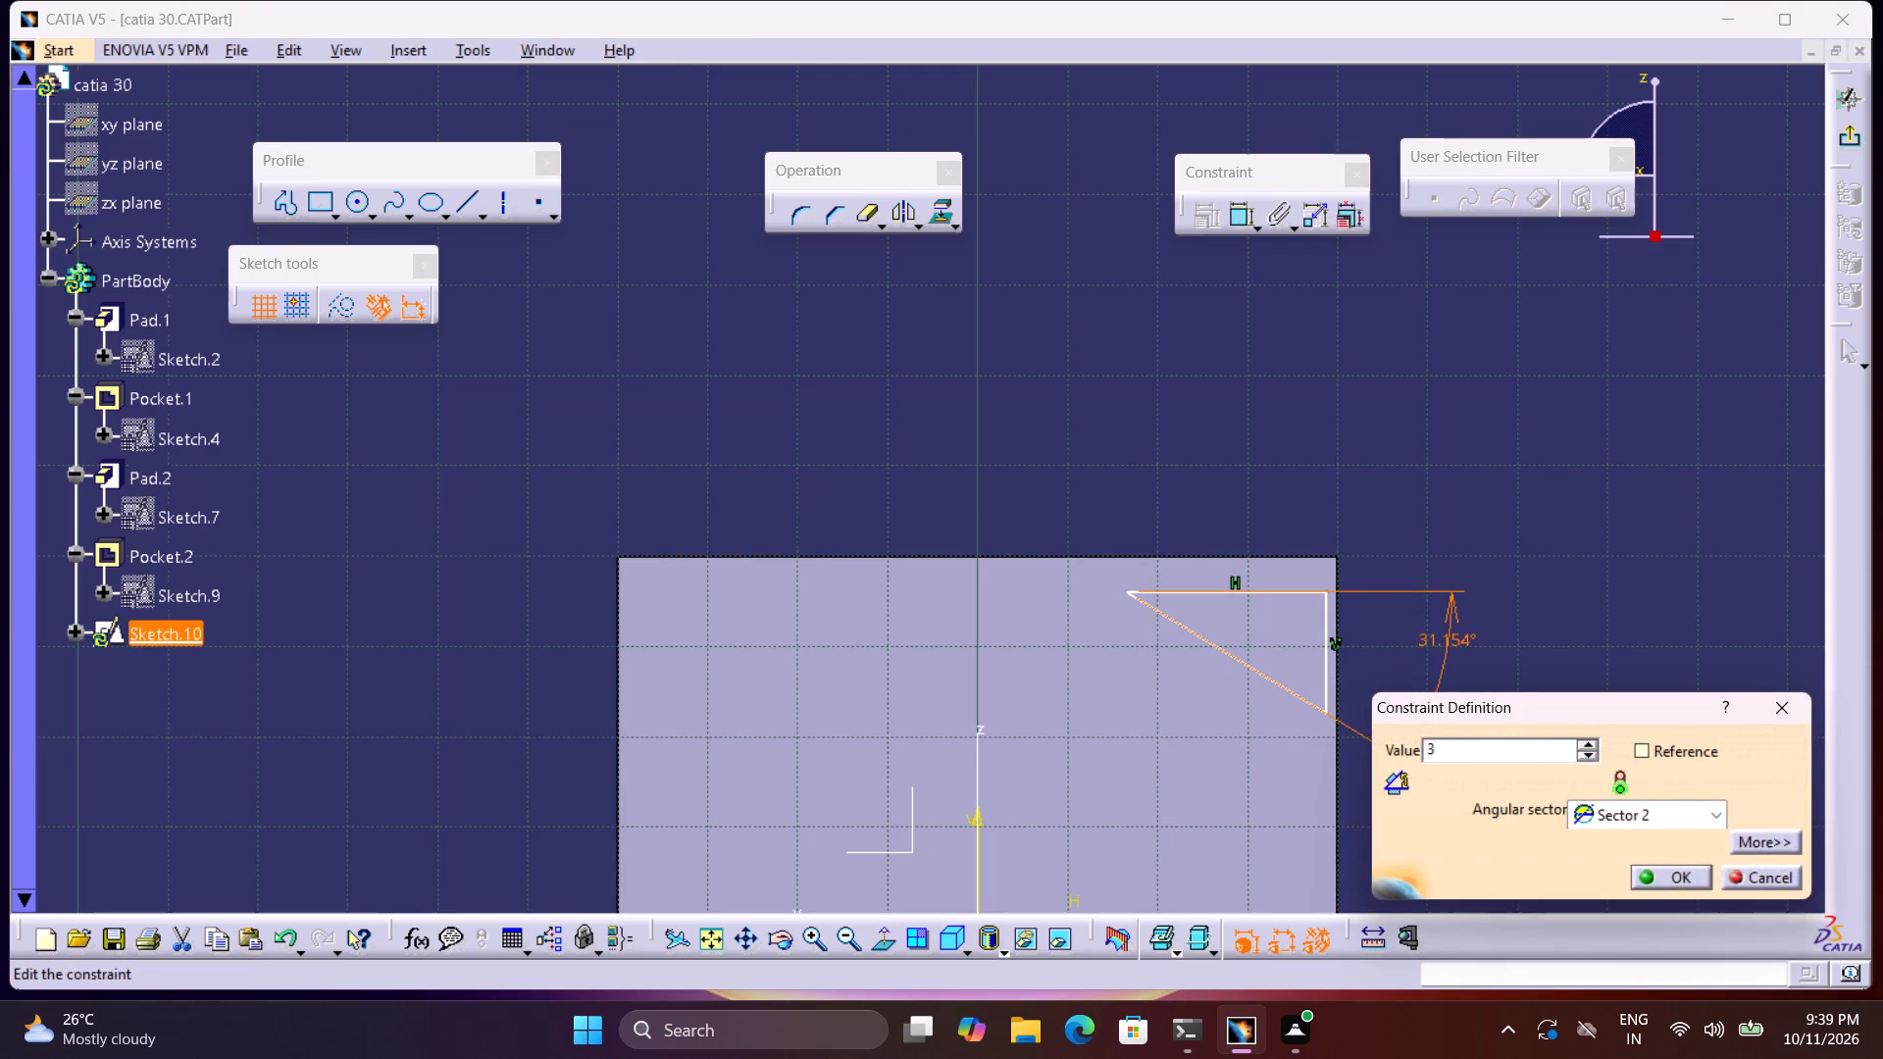
key(0)
key(Return)
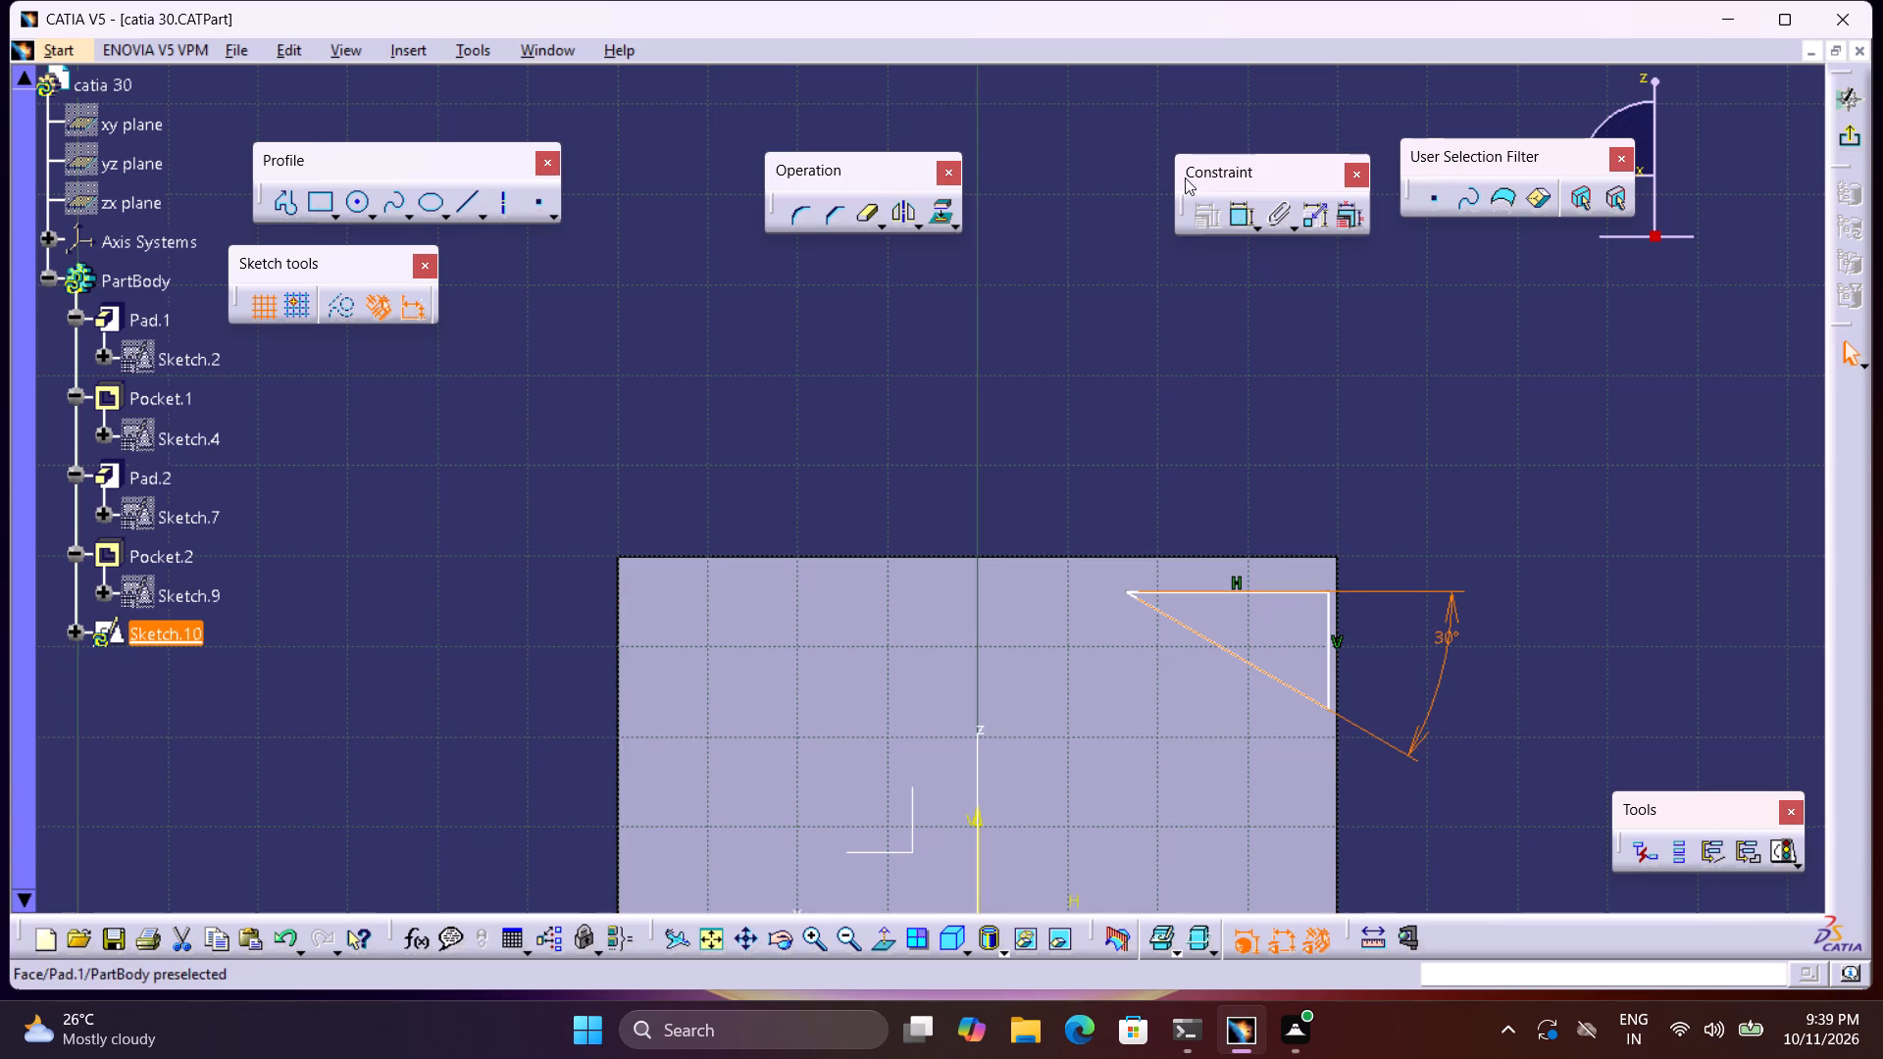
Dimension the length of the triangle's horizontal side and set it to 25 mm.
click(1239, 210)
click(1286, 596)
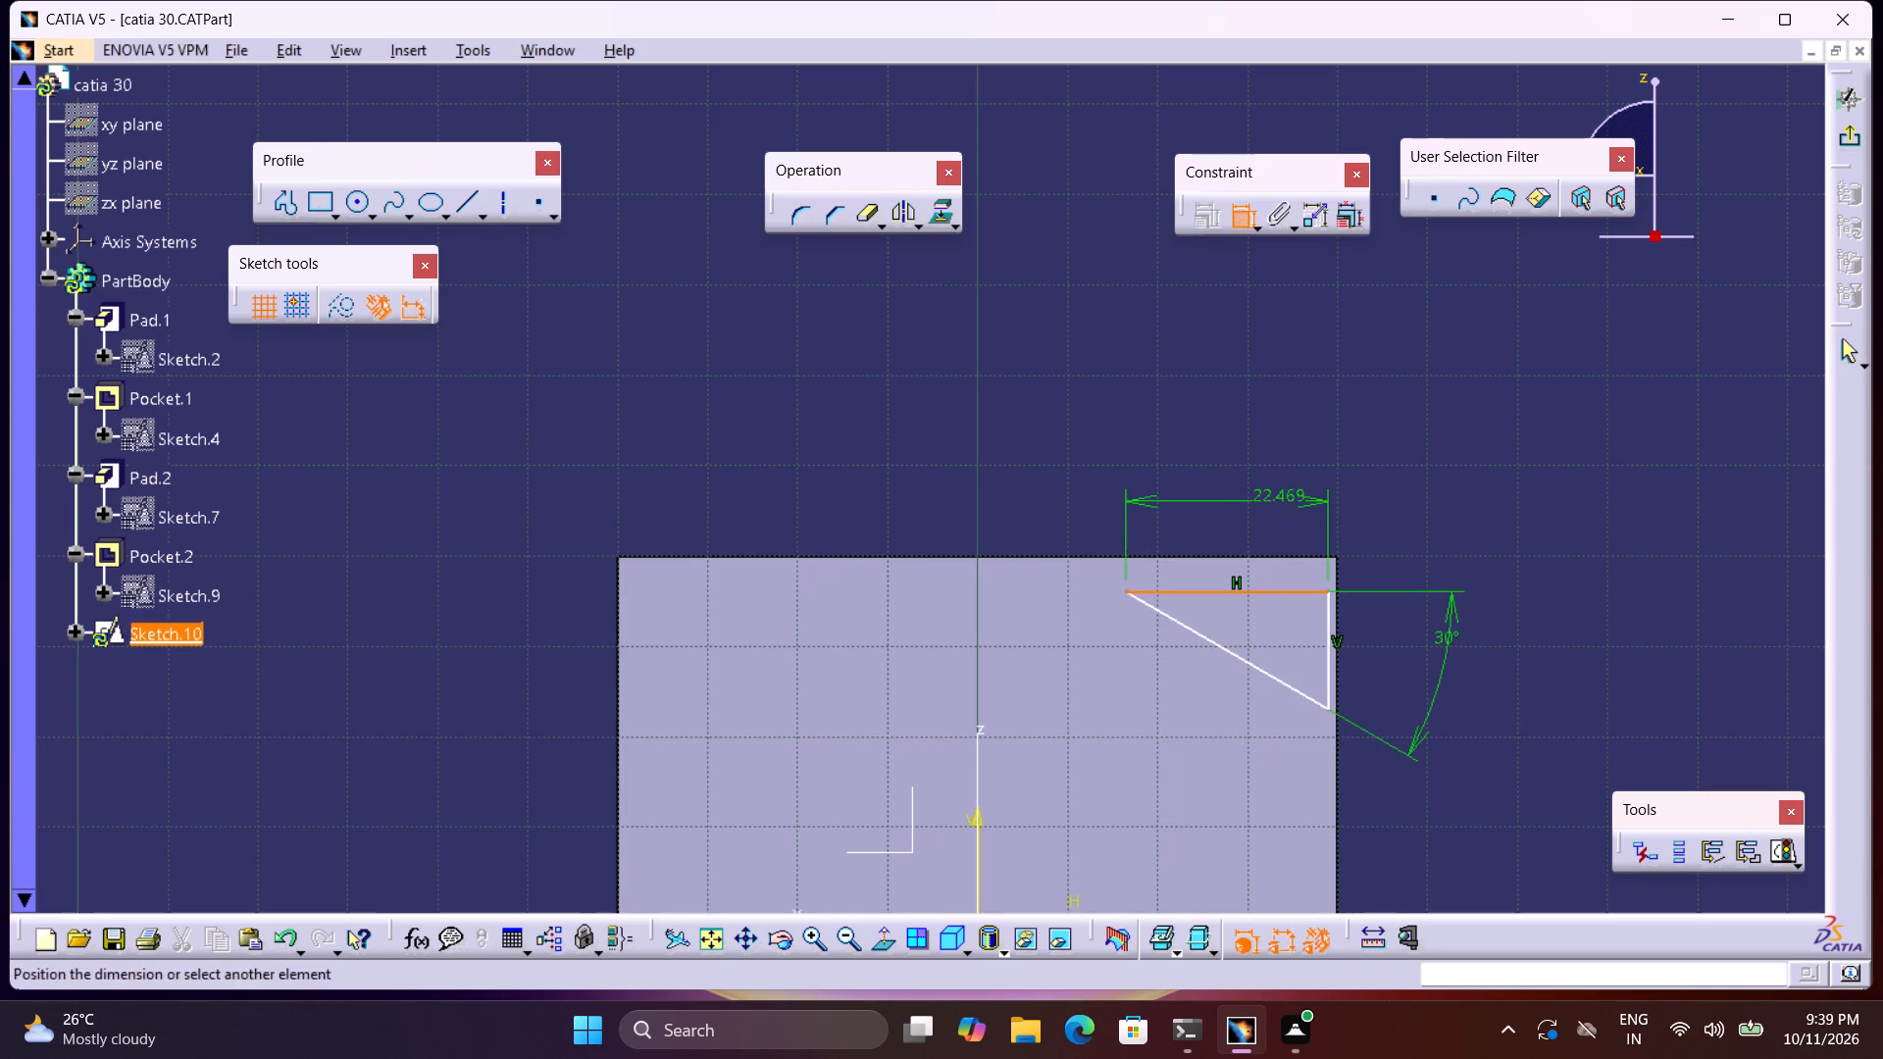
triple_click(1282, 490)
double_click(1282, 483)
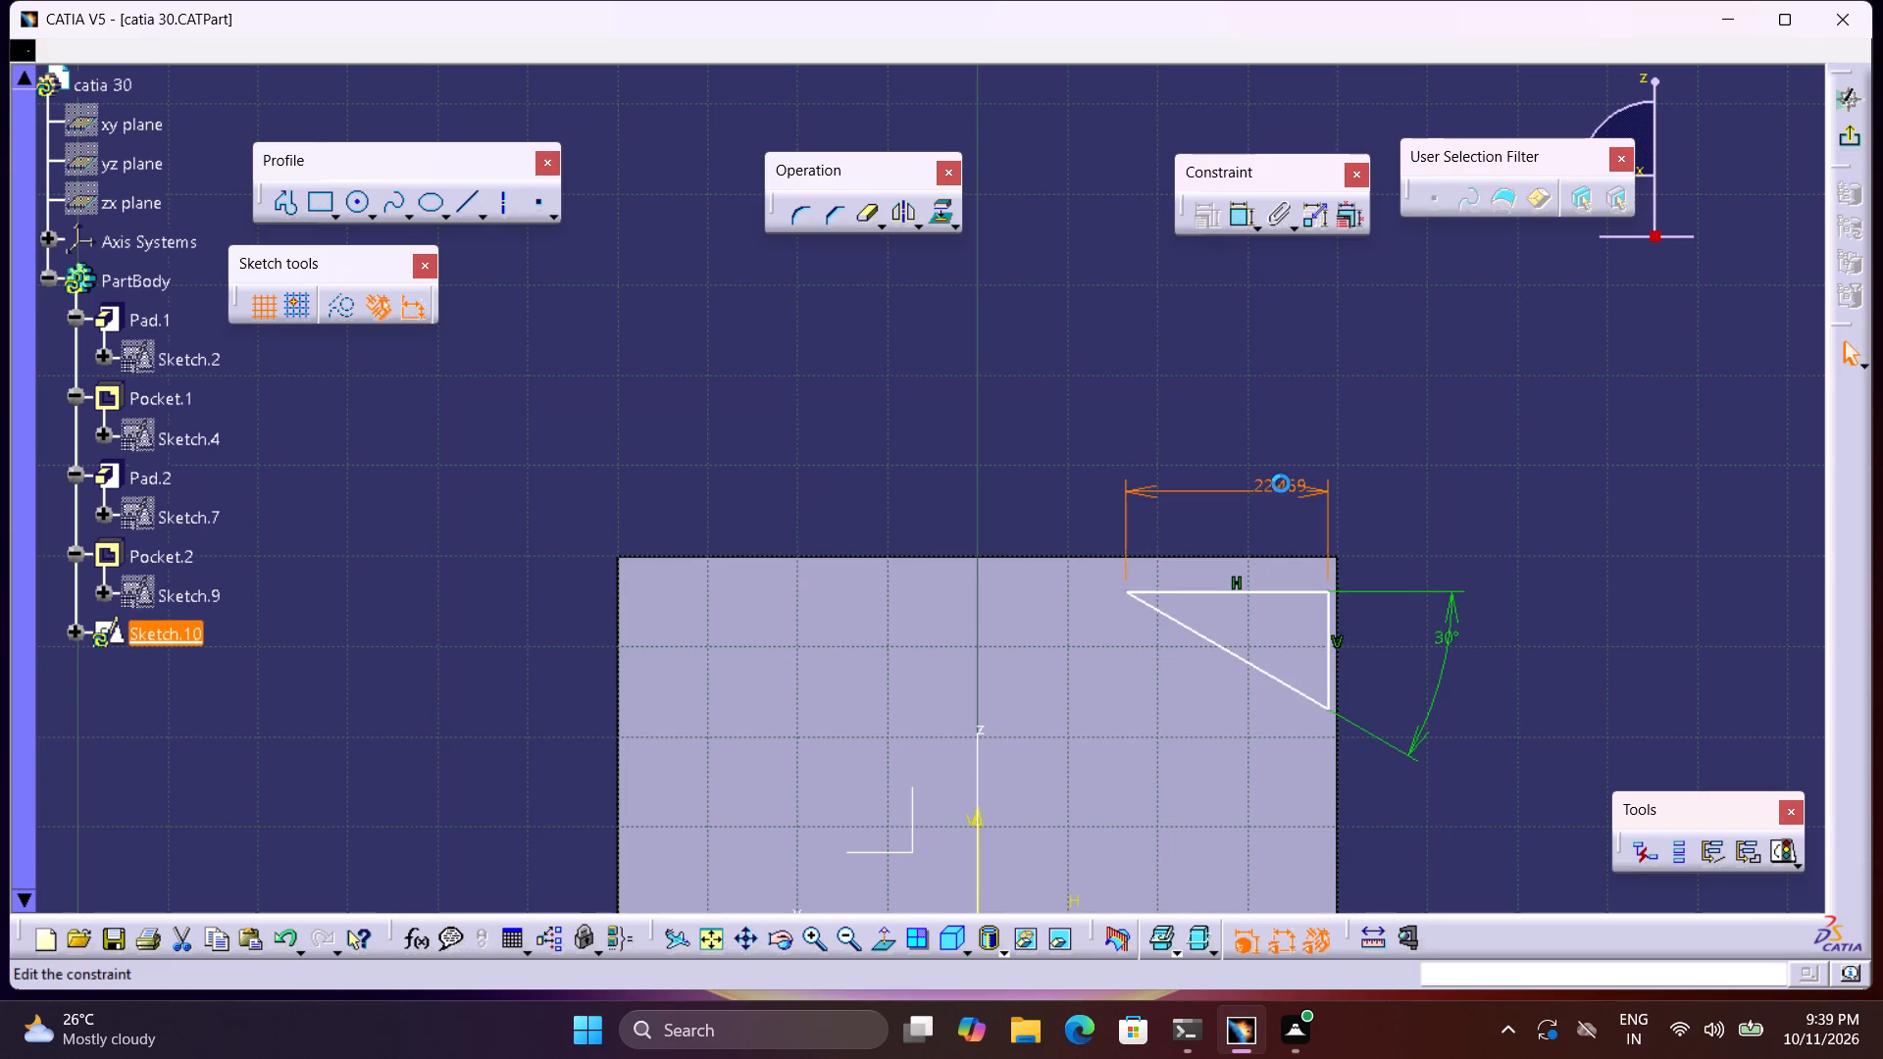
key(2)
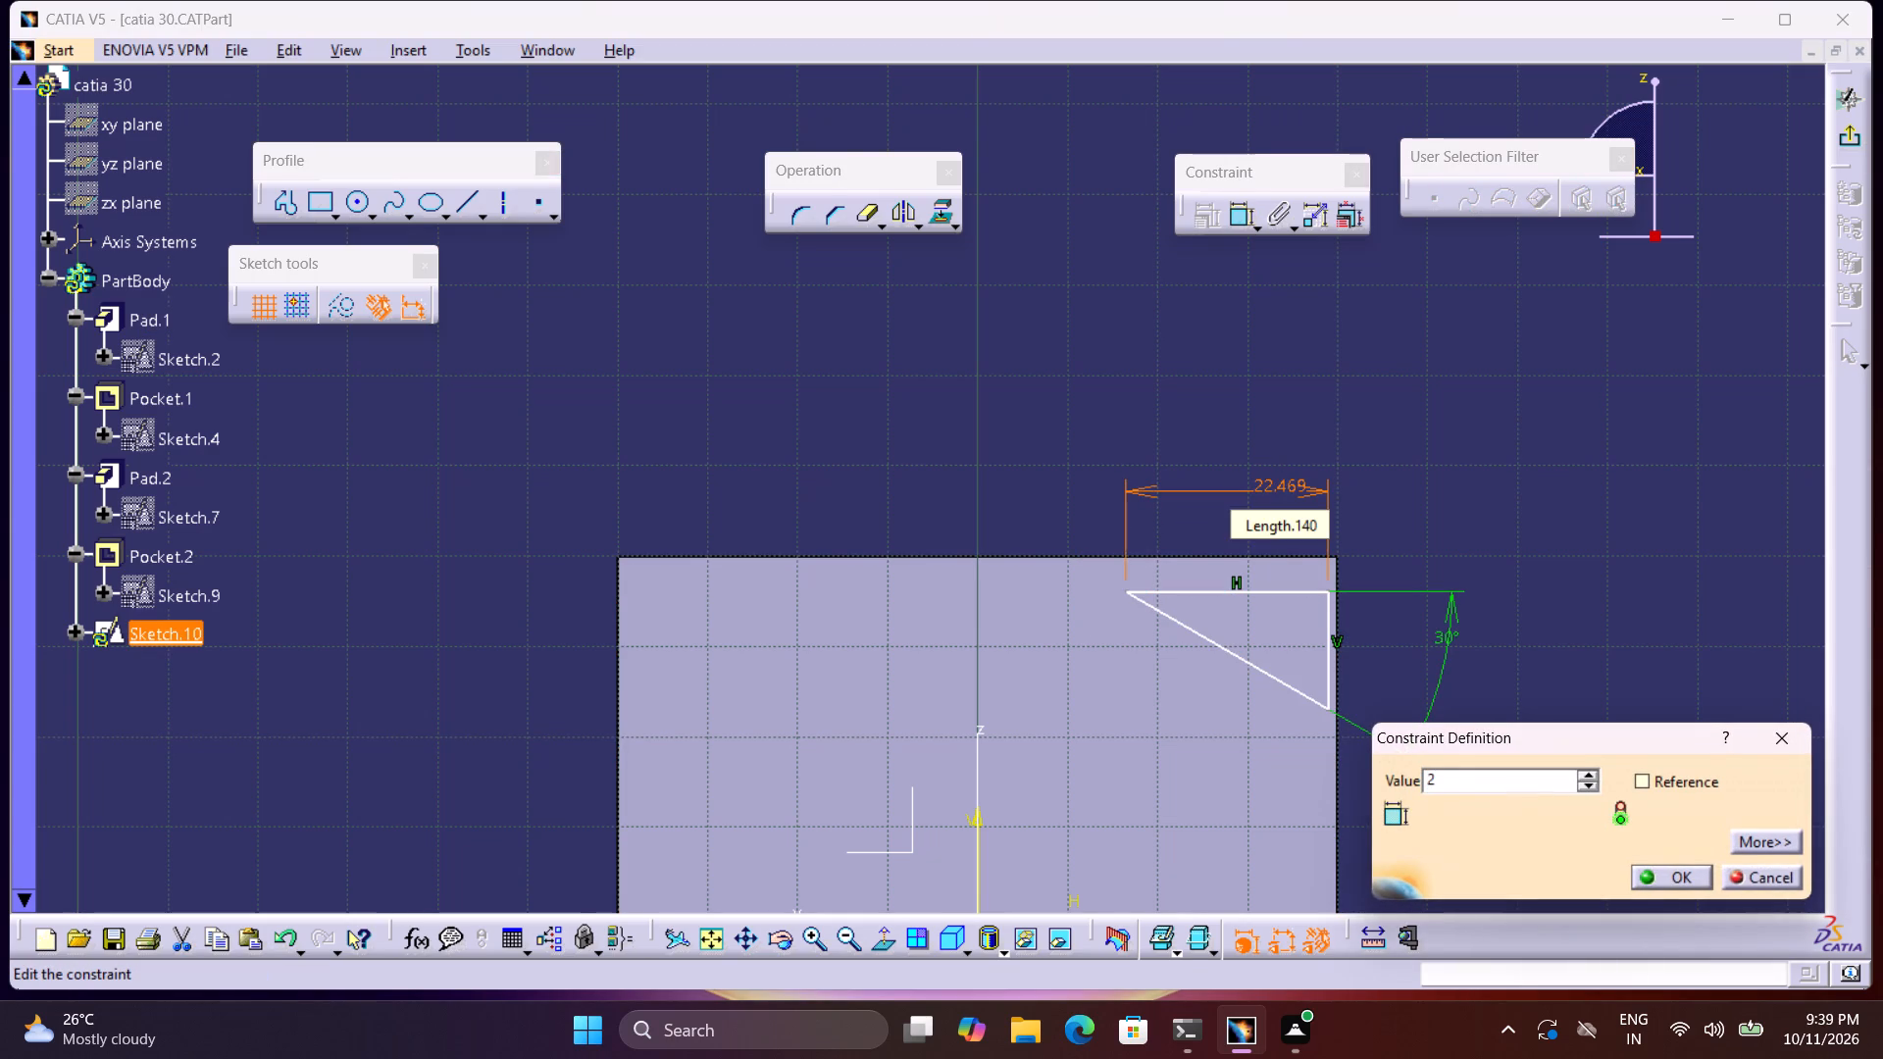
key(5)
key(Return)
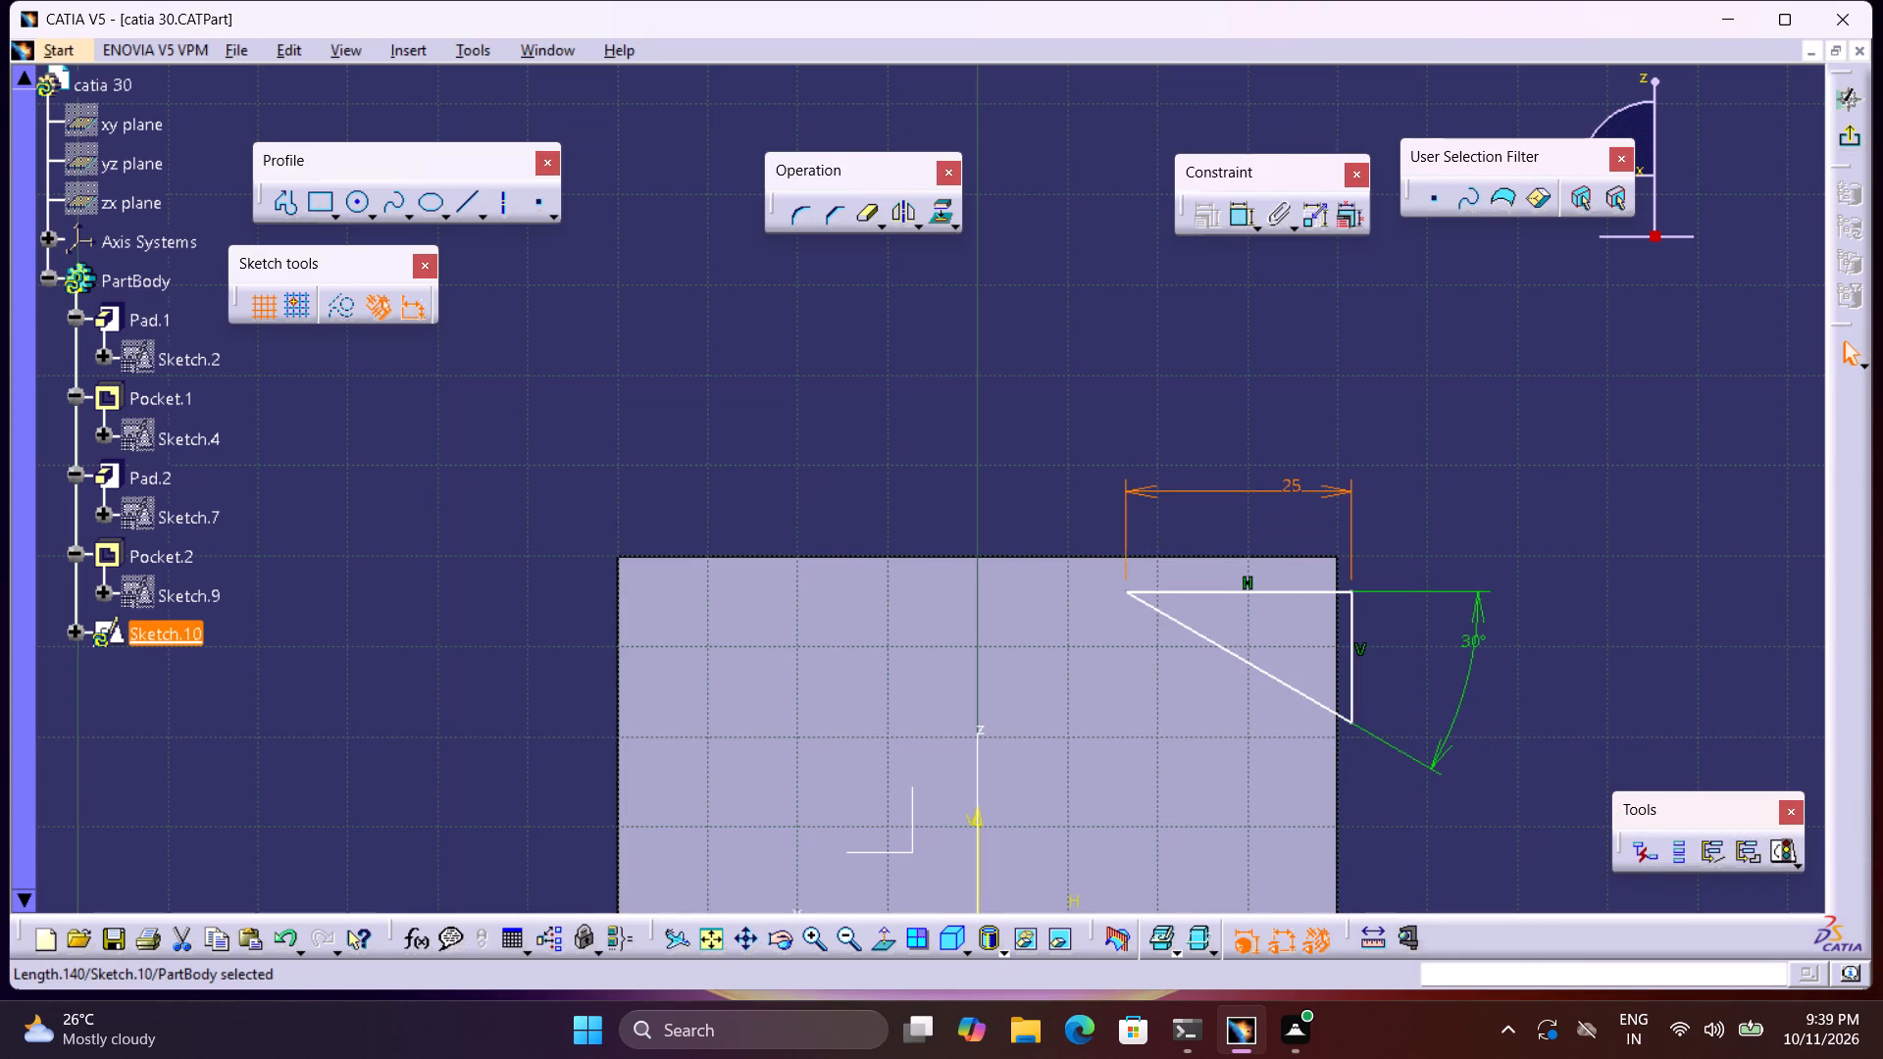
Make the triangle's vertical side coincident with the face's adjacent vertical edge.
click(1245, 213)
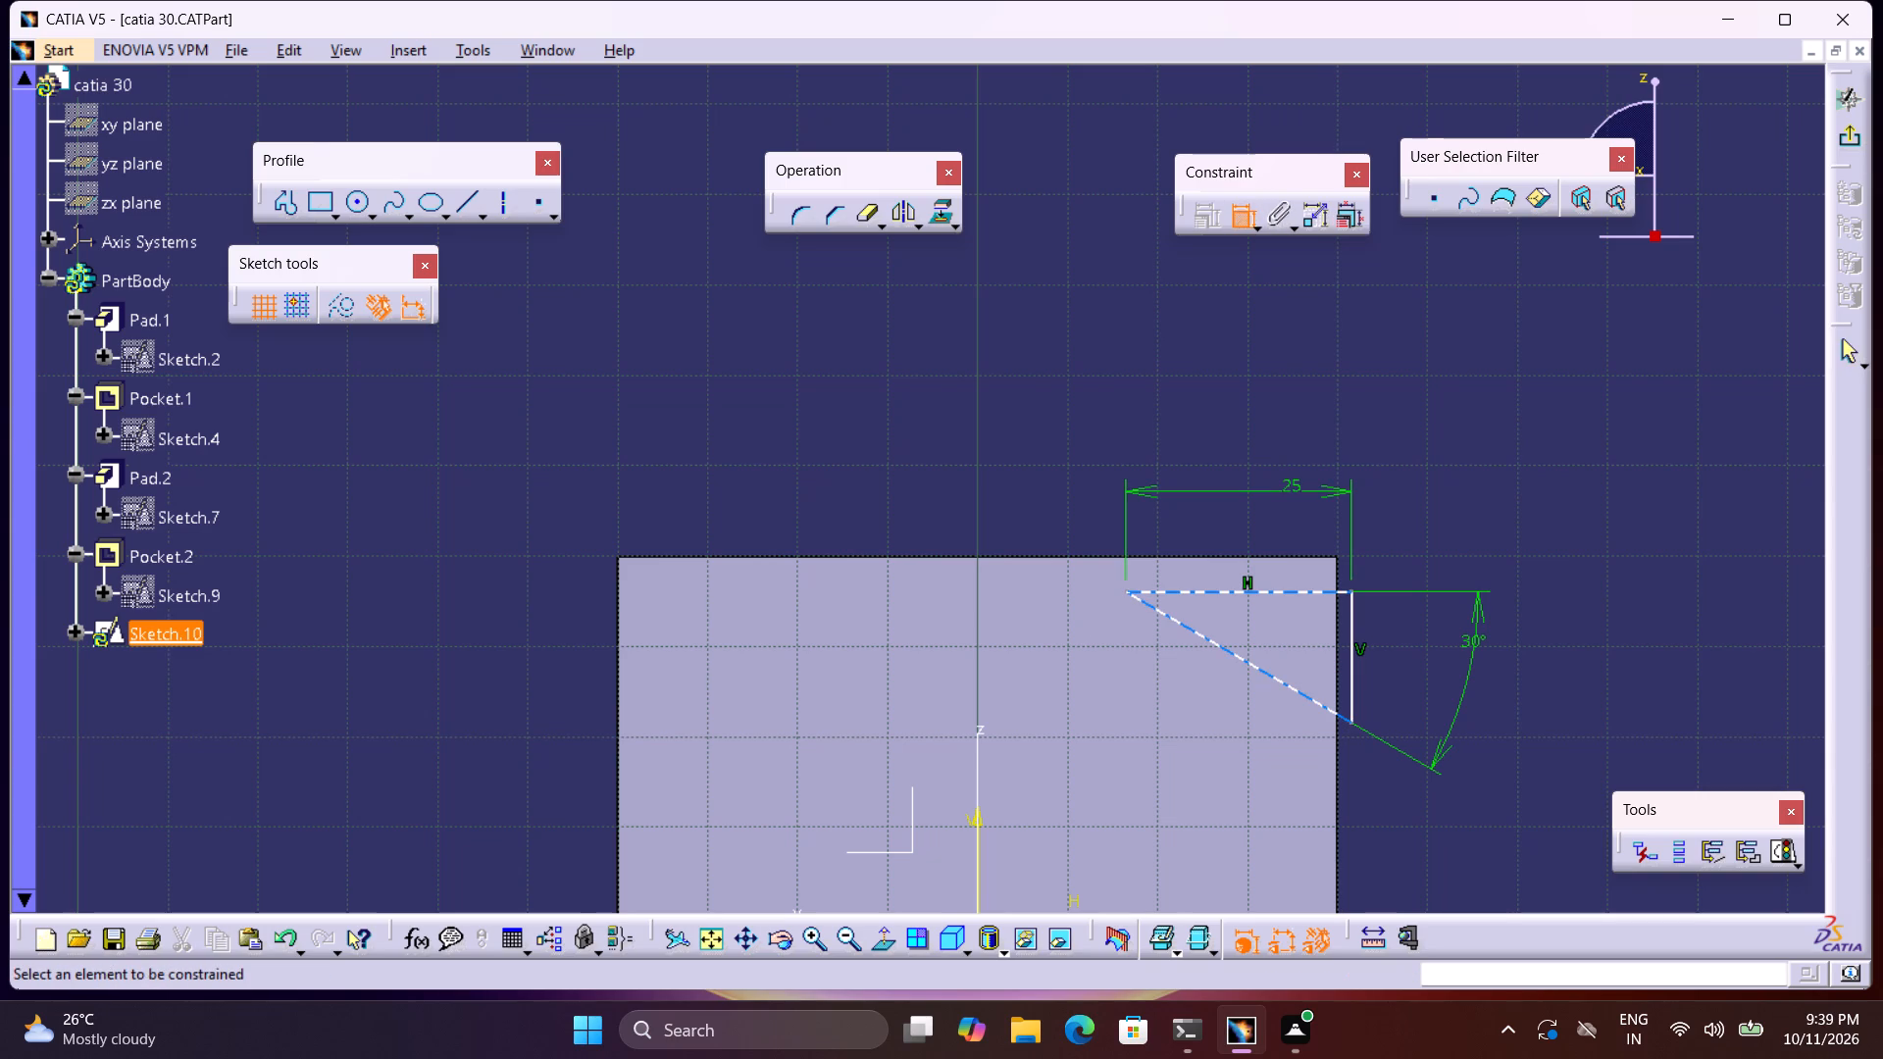
click(1352, 606)
click(1338, 604)
right_click(1338, 604)
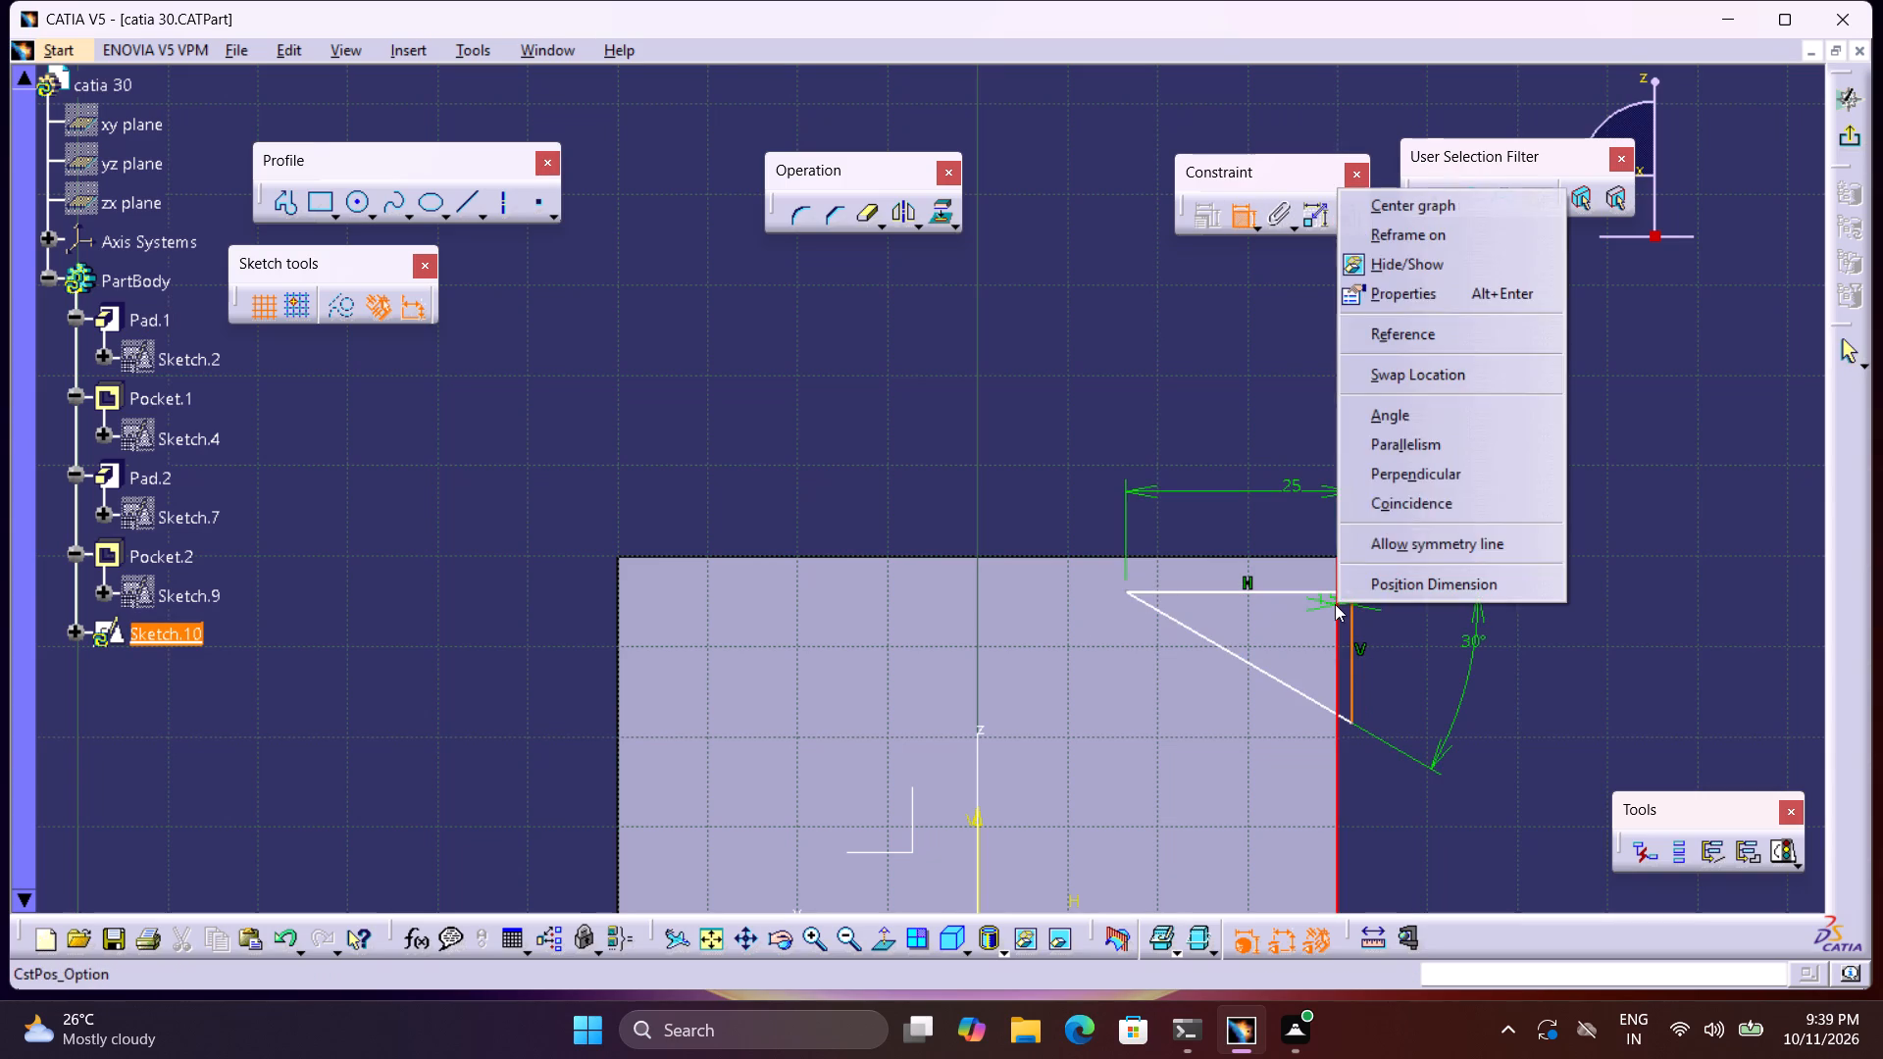
click(1412, 501)
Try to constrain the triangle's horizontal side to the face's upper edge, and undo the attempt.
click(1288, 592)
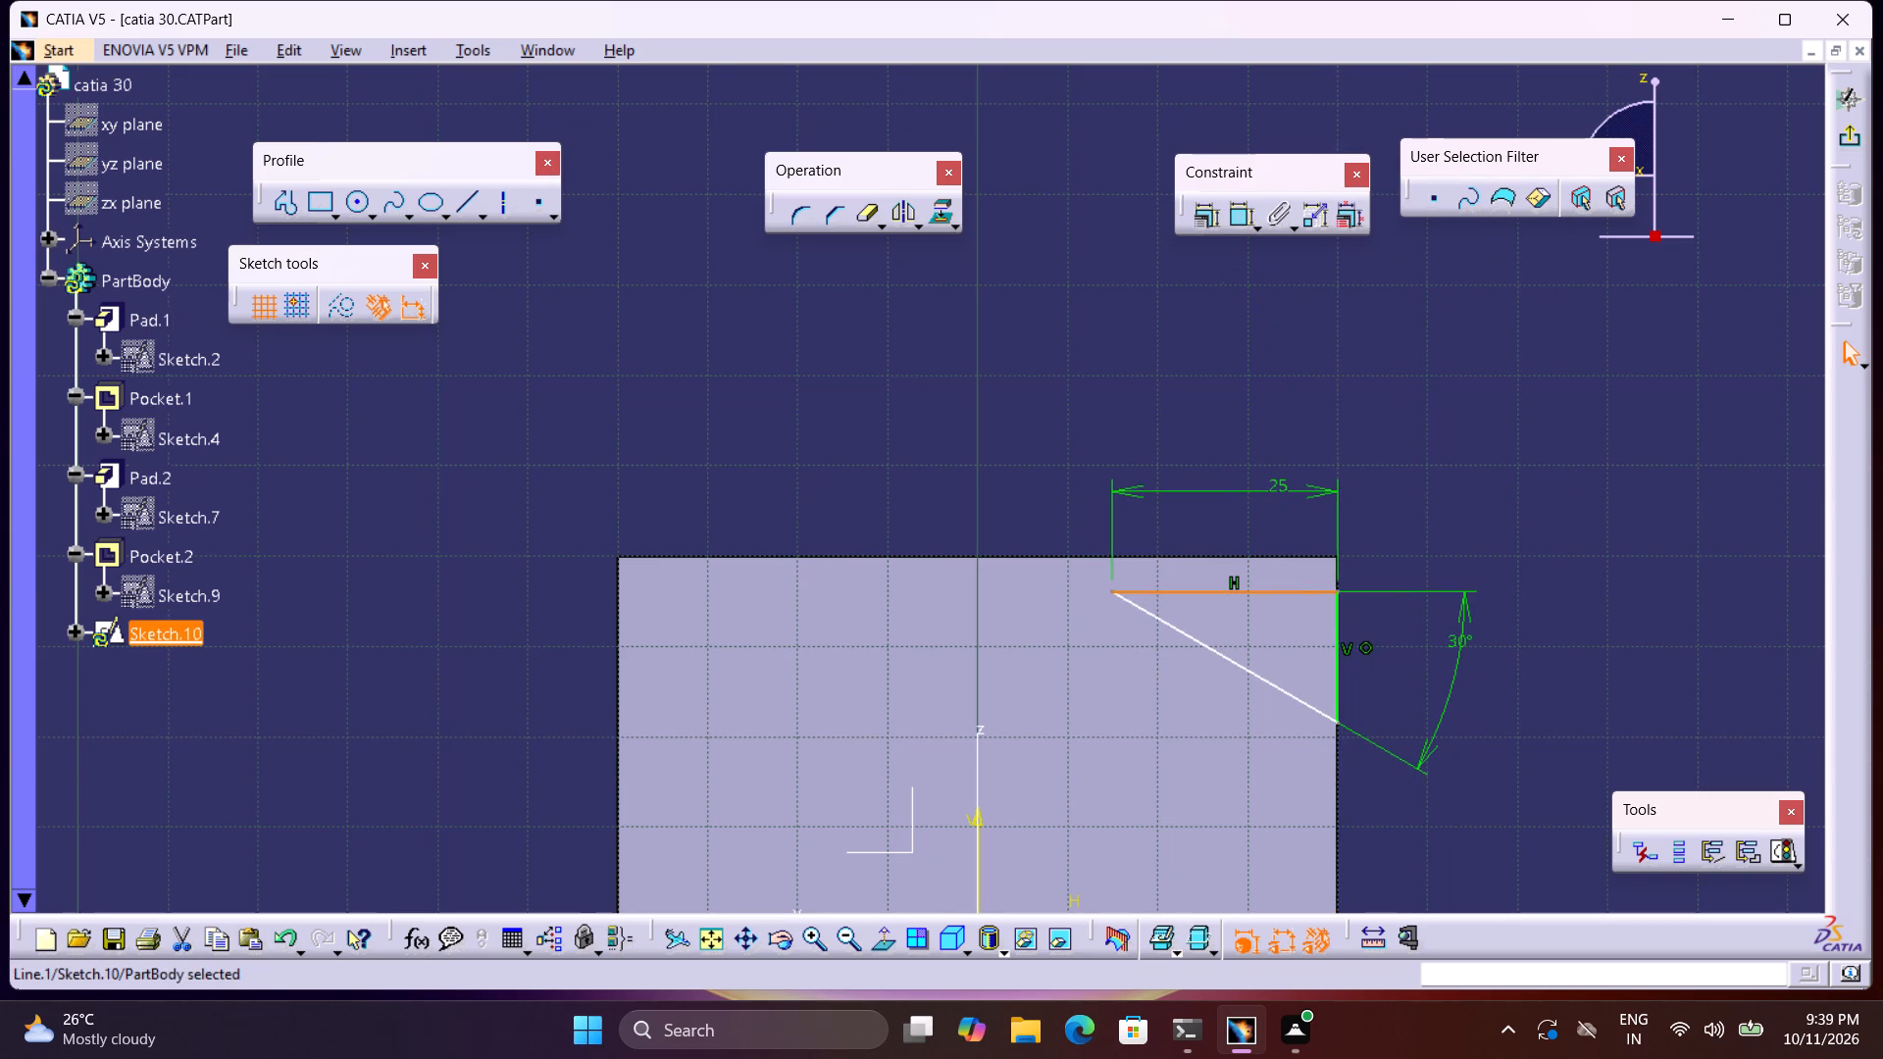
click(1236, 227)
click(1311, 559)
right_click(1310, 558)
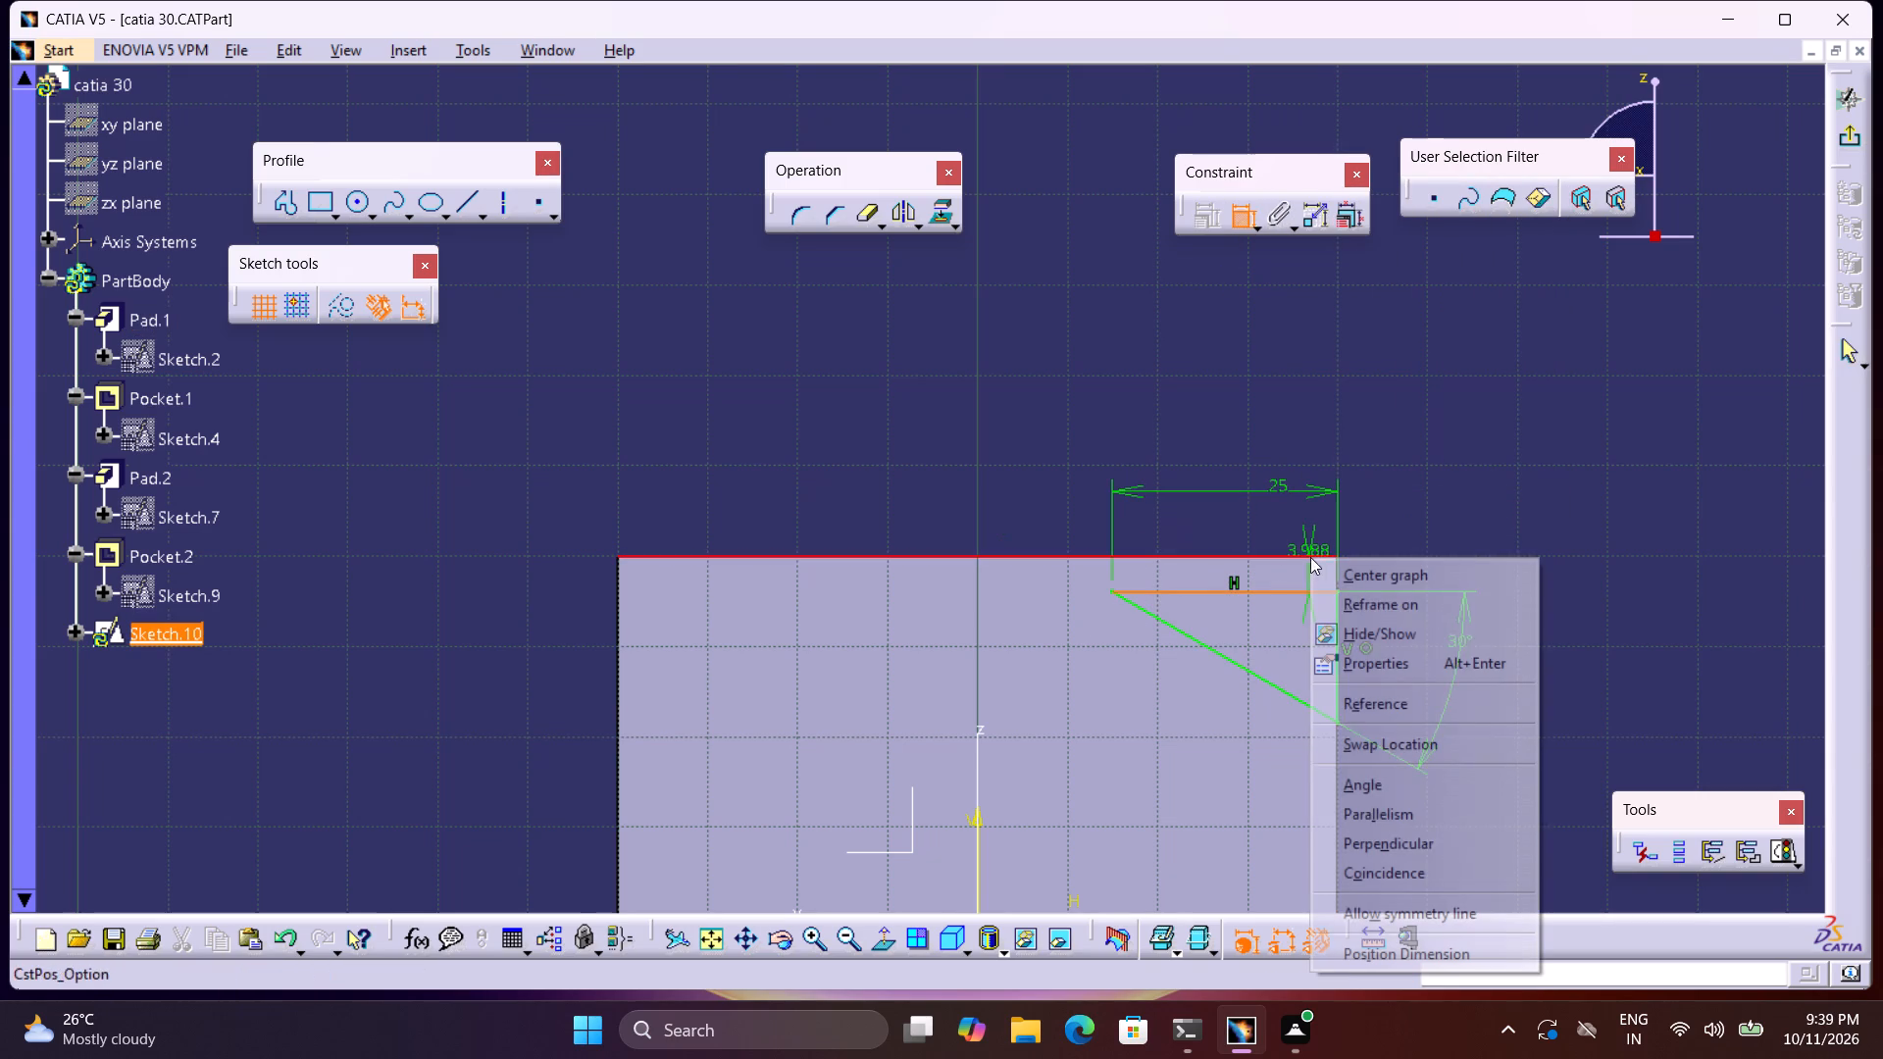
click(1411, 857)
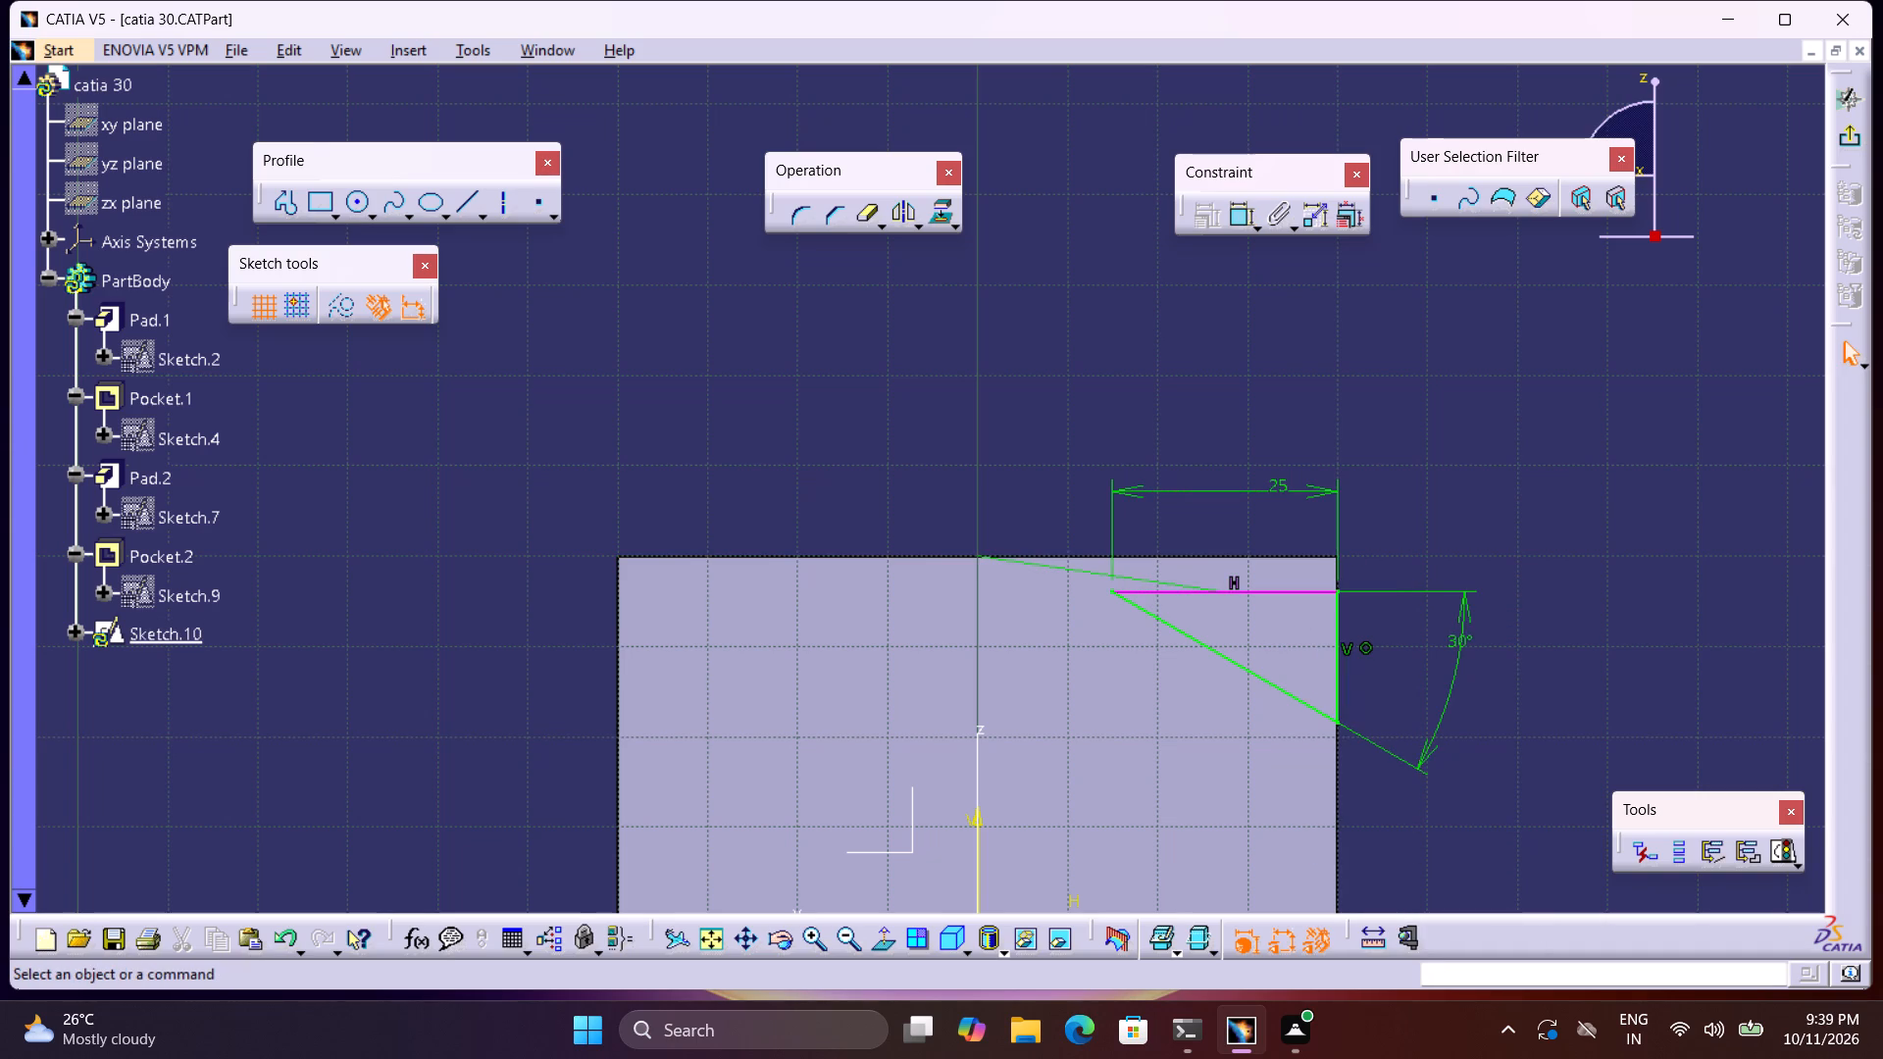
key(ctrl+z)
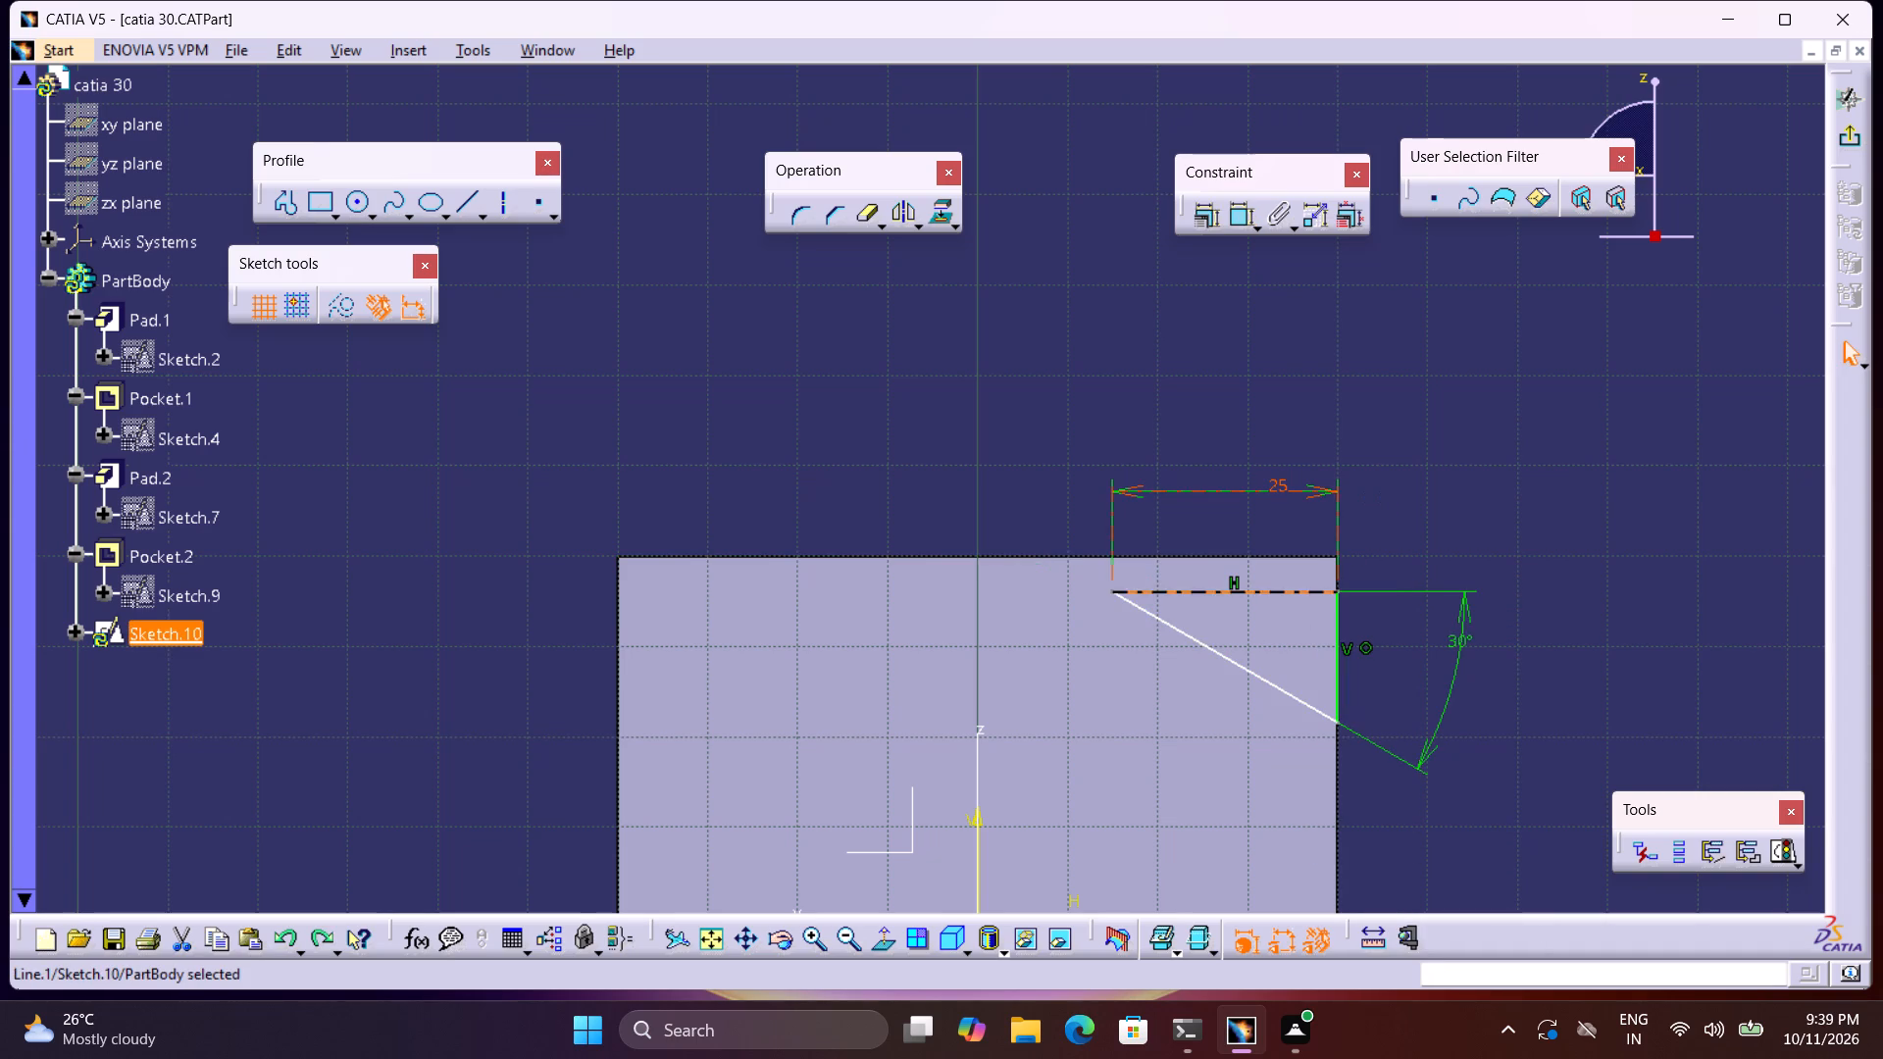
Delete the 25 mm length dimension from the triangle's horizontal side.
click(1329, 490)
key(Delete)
Make the triangle's horizontal side coincident with the face's upper edge and exit the sketch.
click(1247, 221)
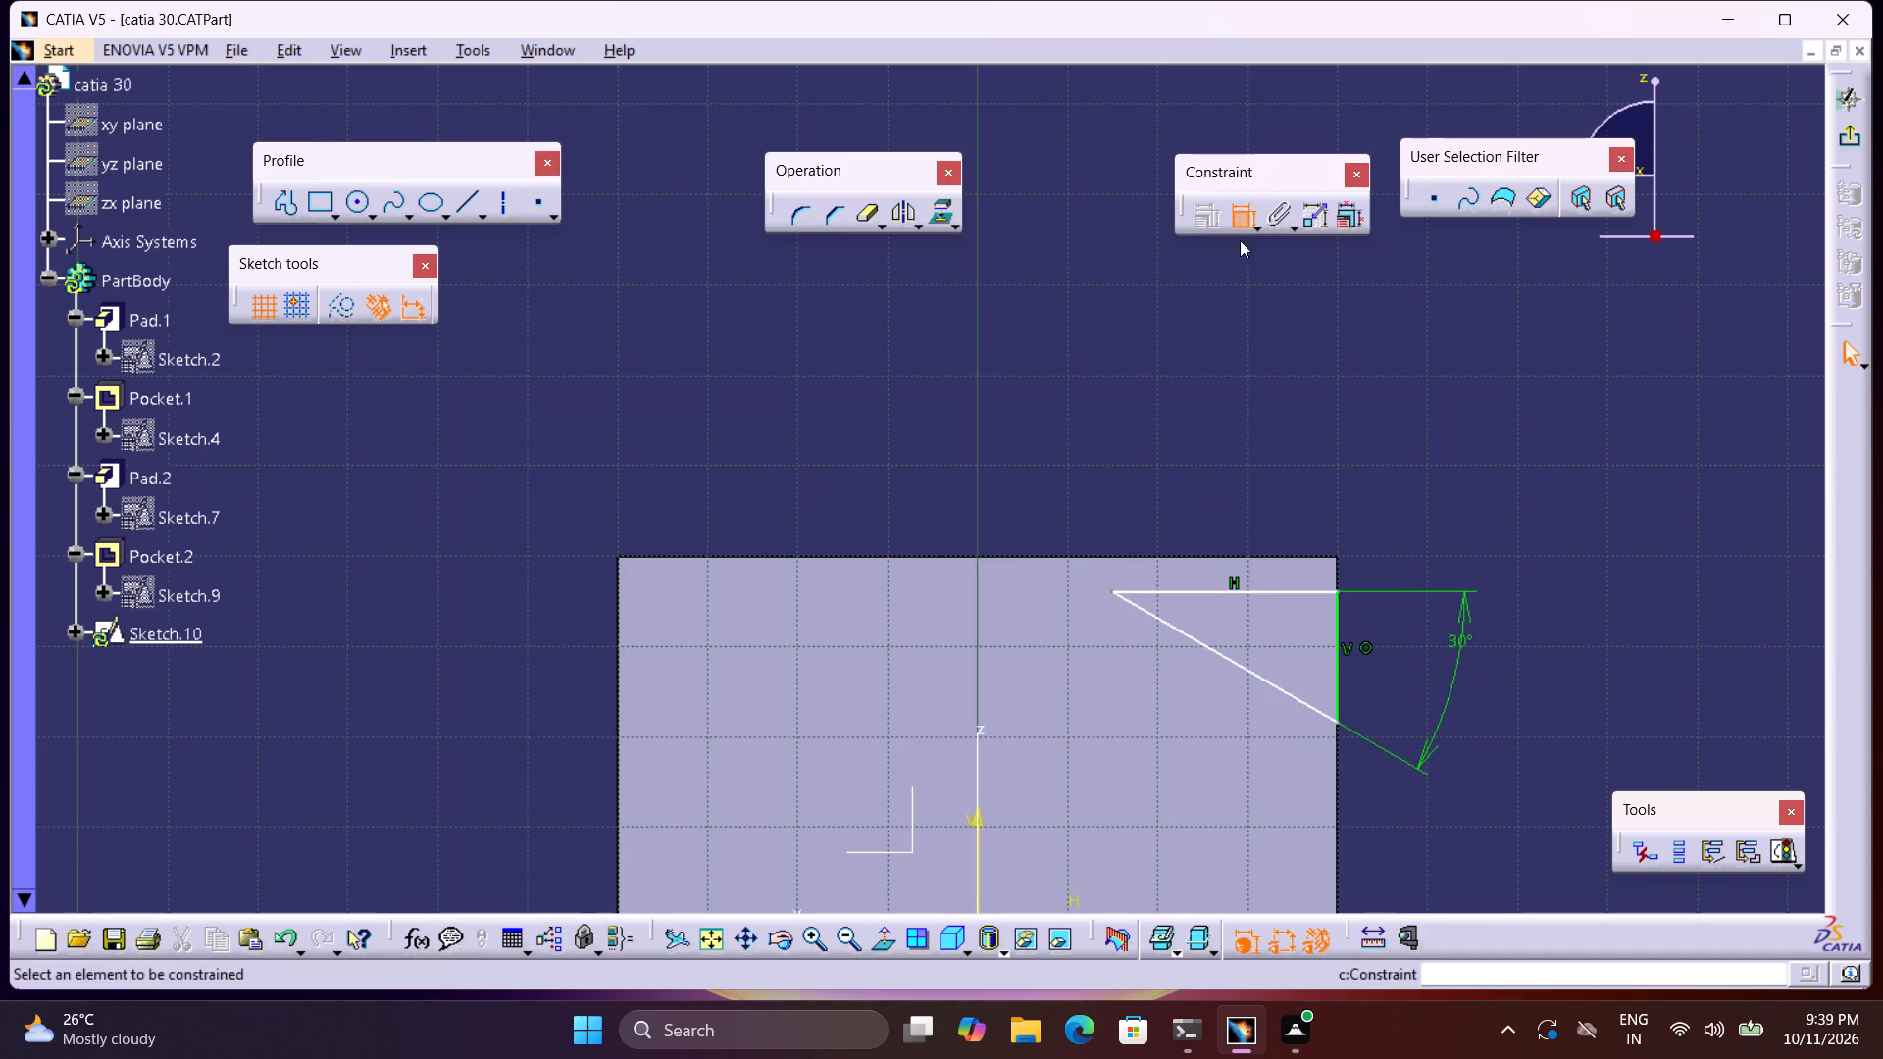
click(1298, 594)
click(1298, 555)
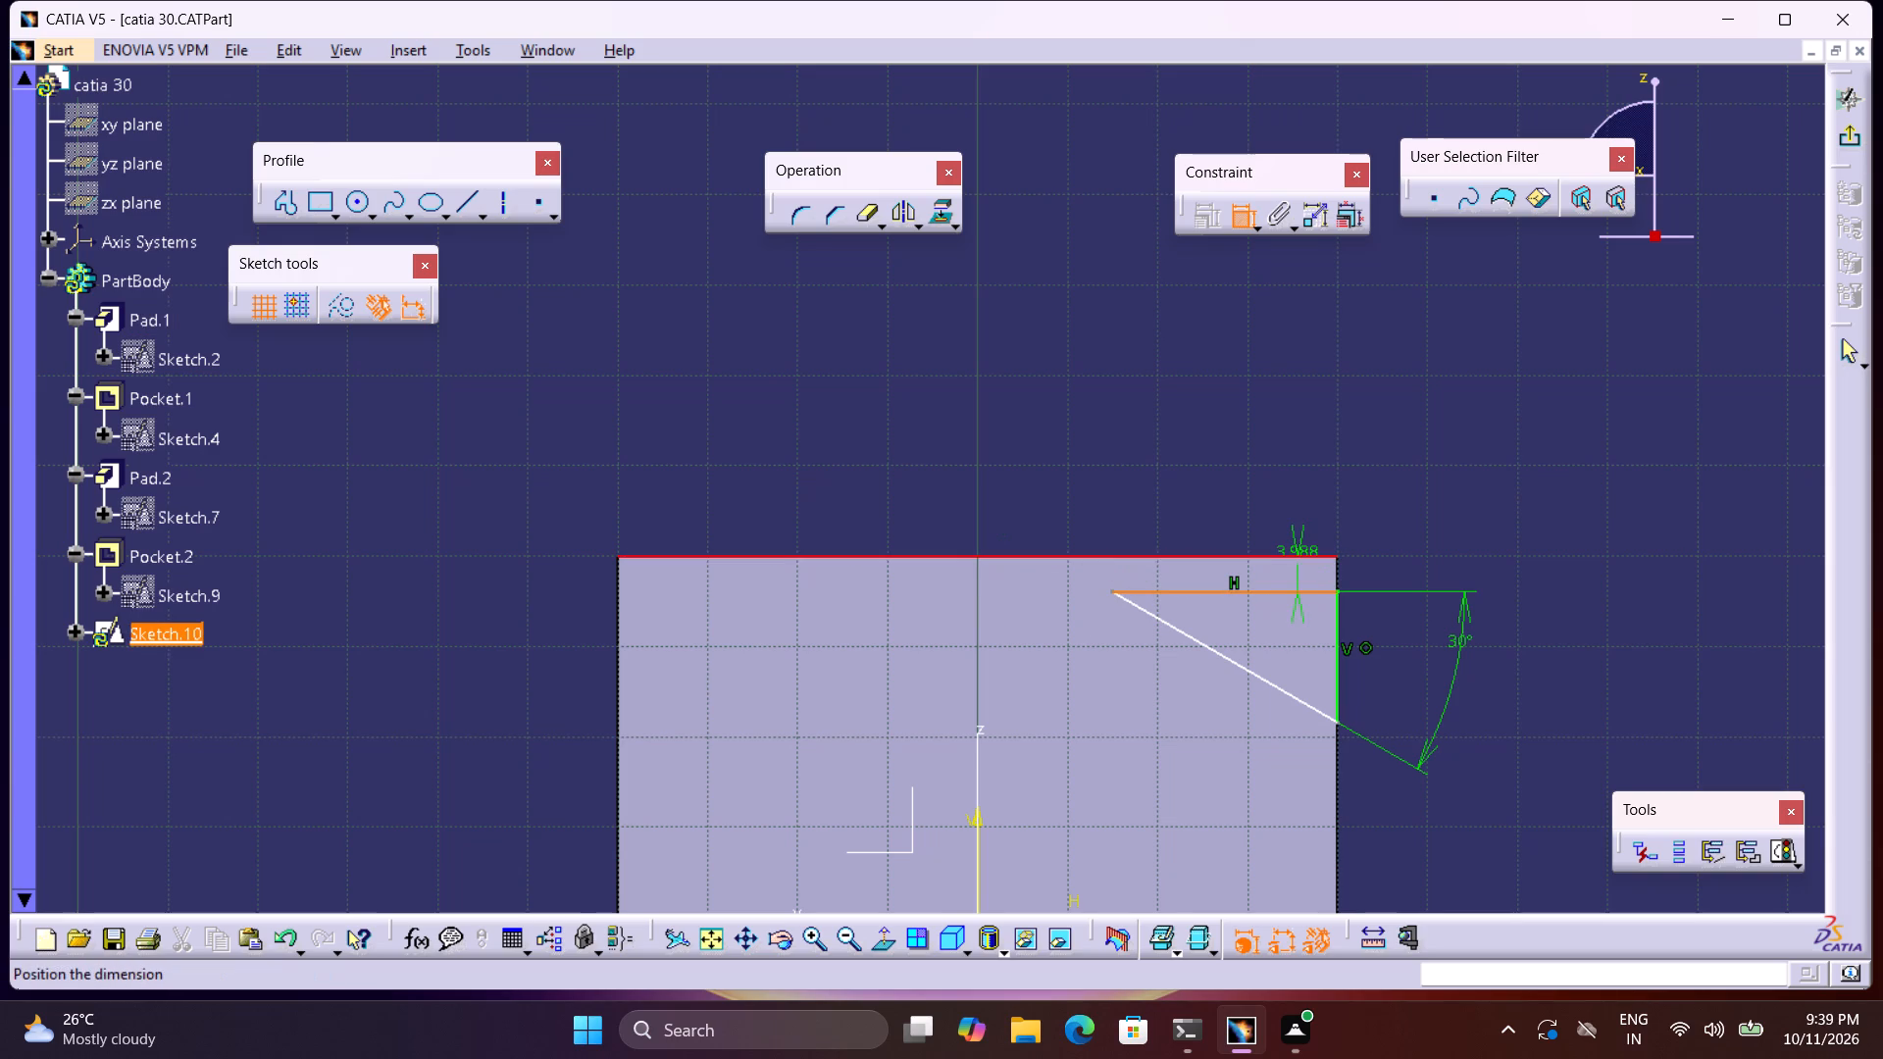
right_click(1299, 554)
click(1378, 872)
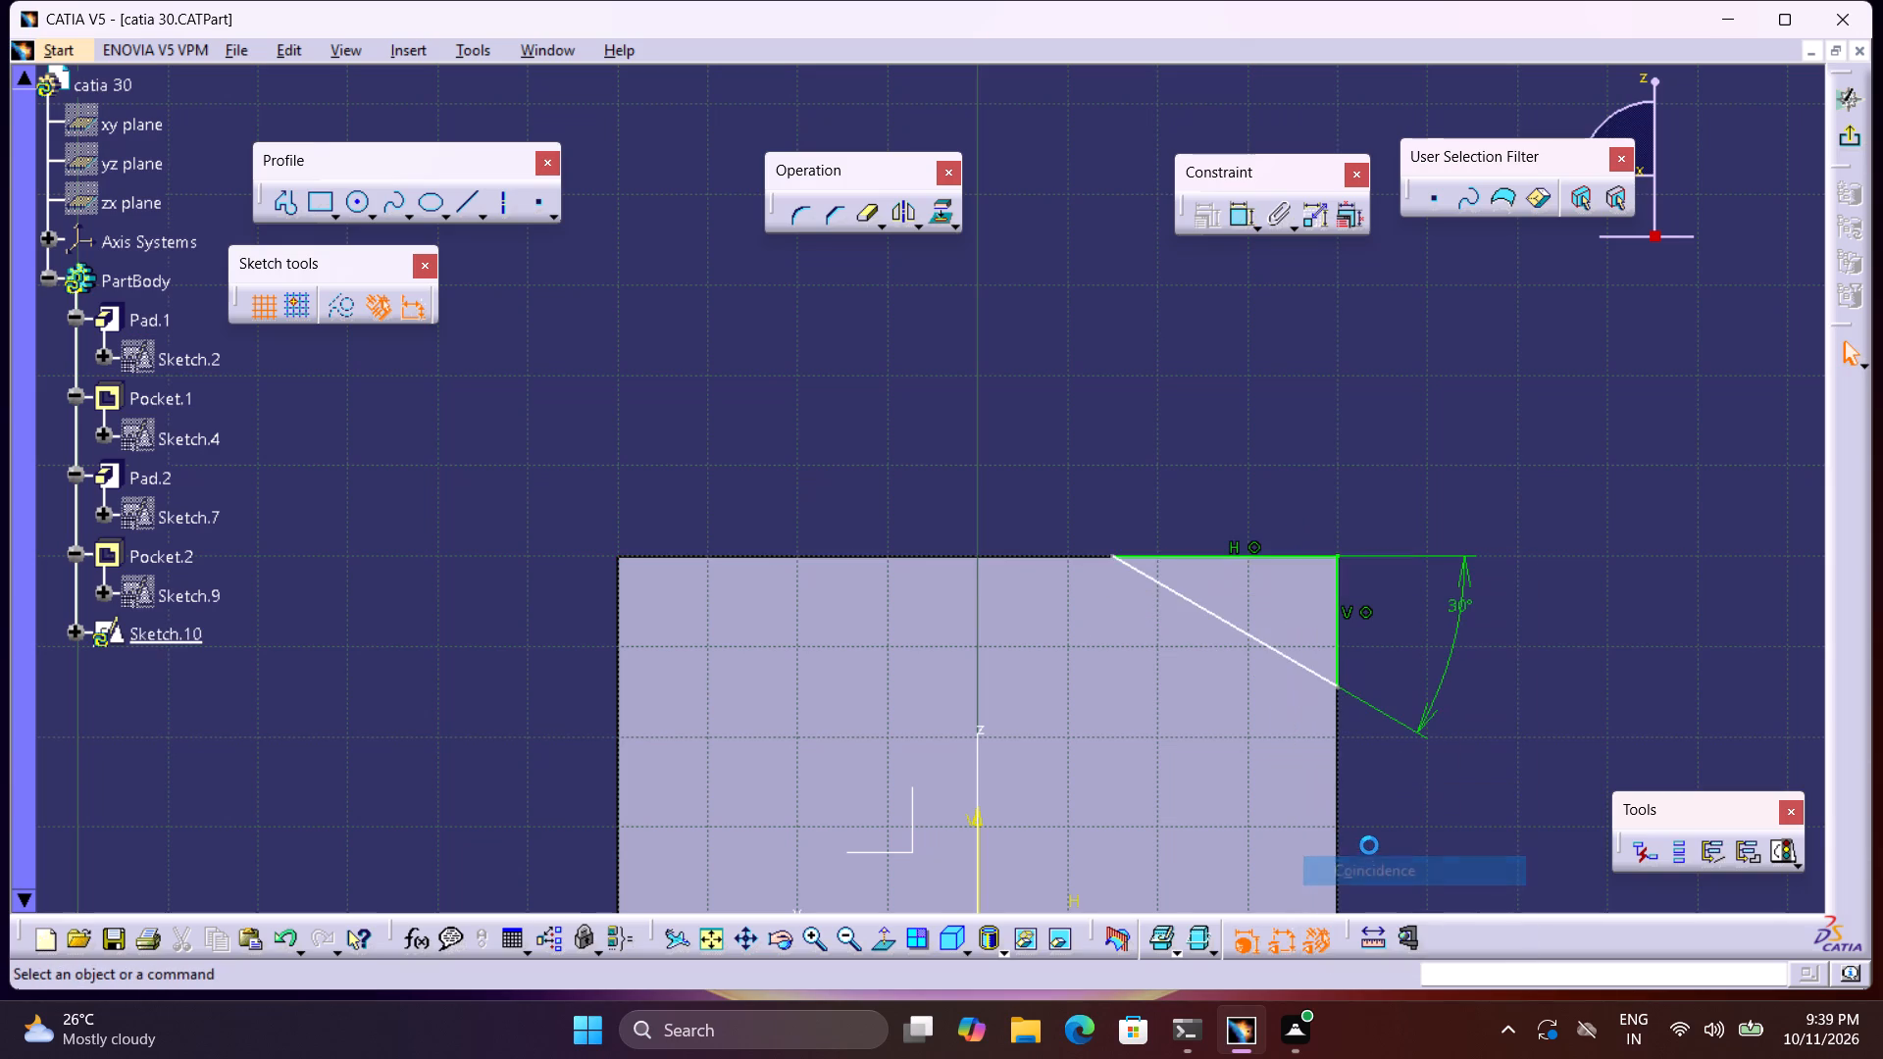
click(1839, 146)
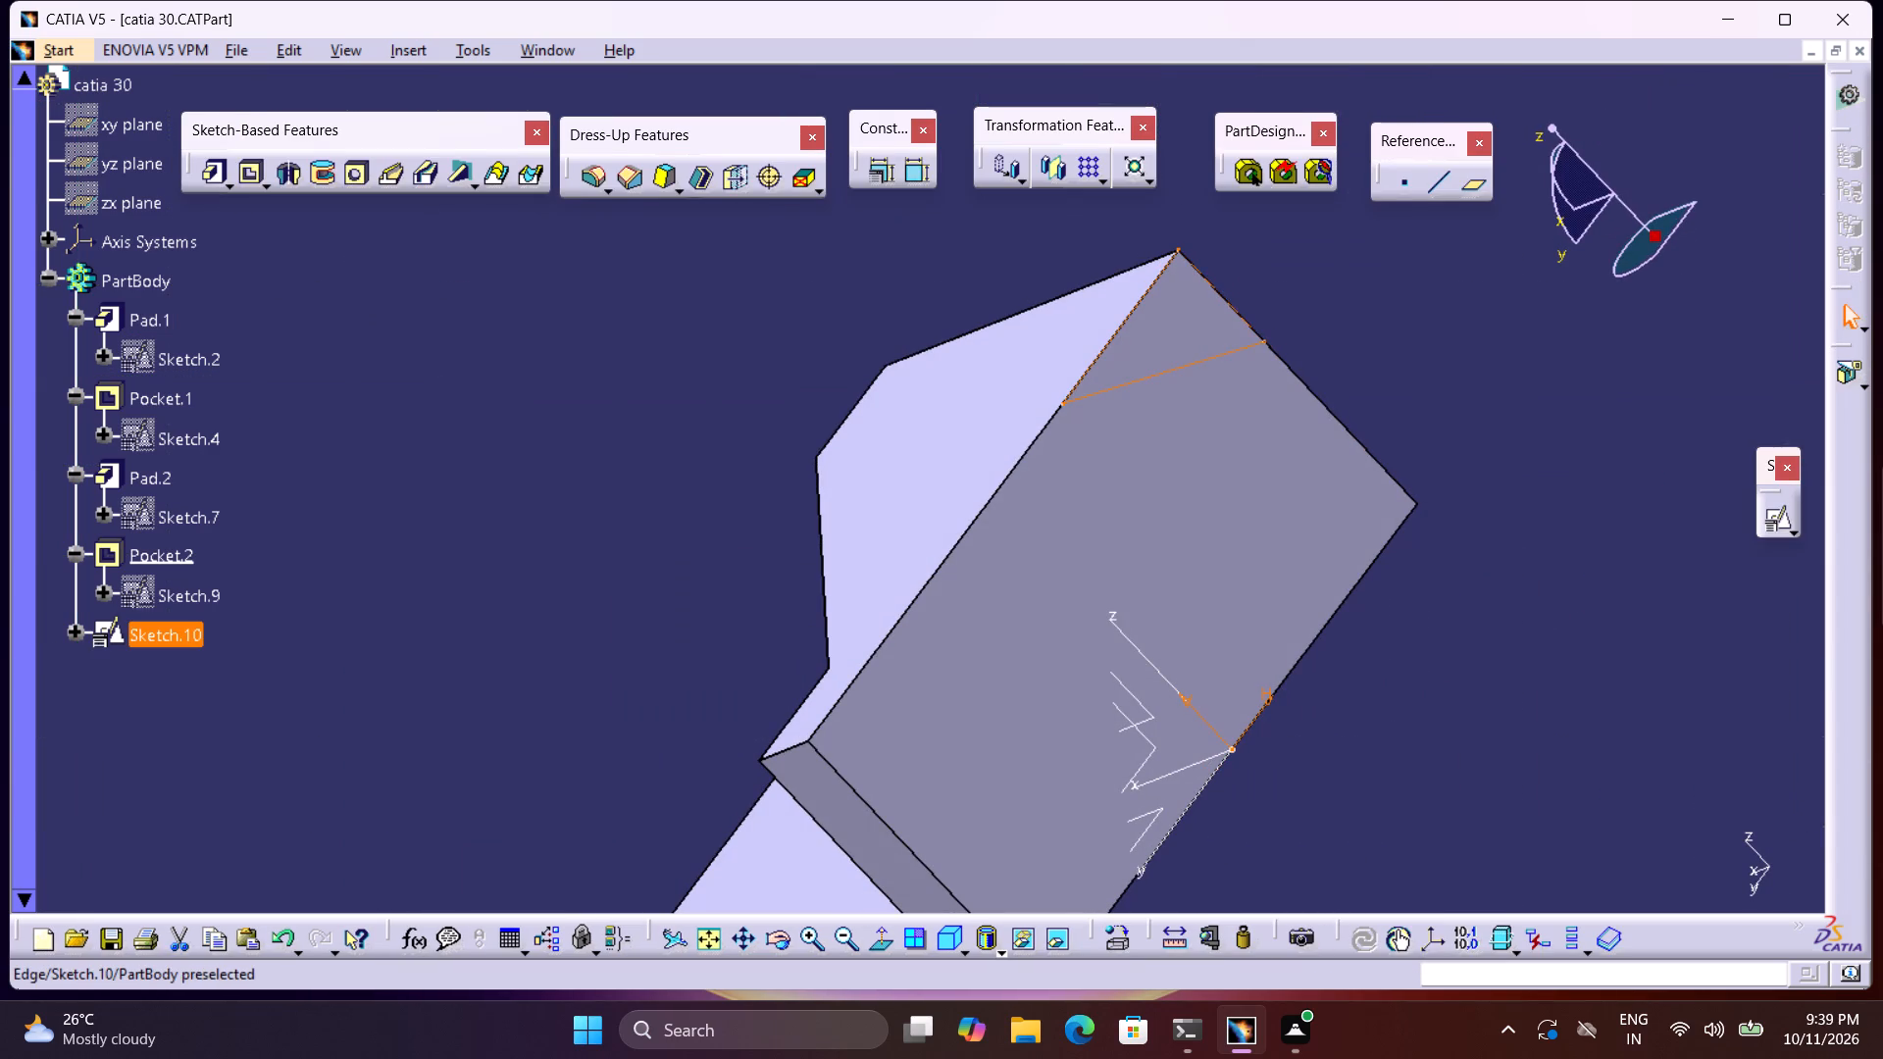
Reopen the triangle sketch (Sketch.10), dimension its vertical side and set the length to 10 mm.
double_click(1244, 321)
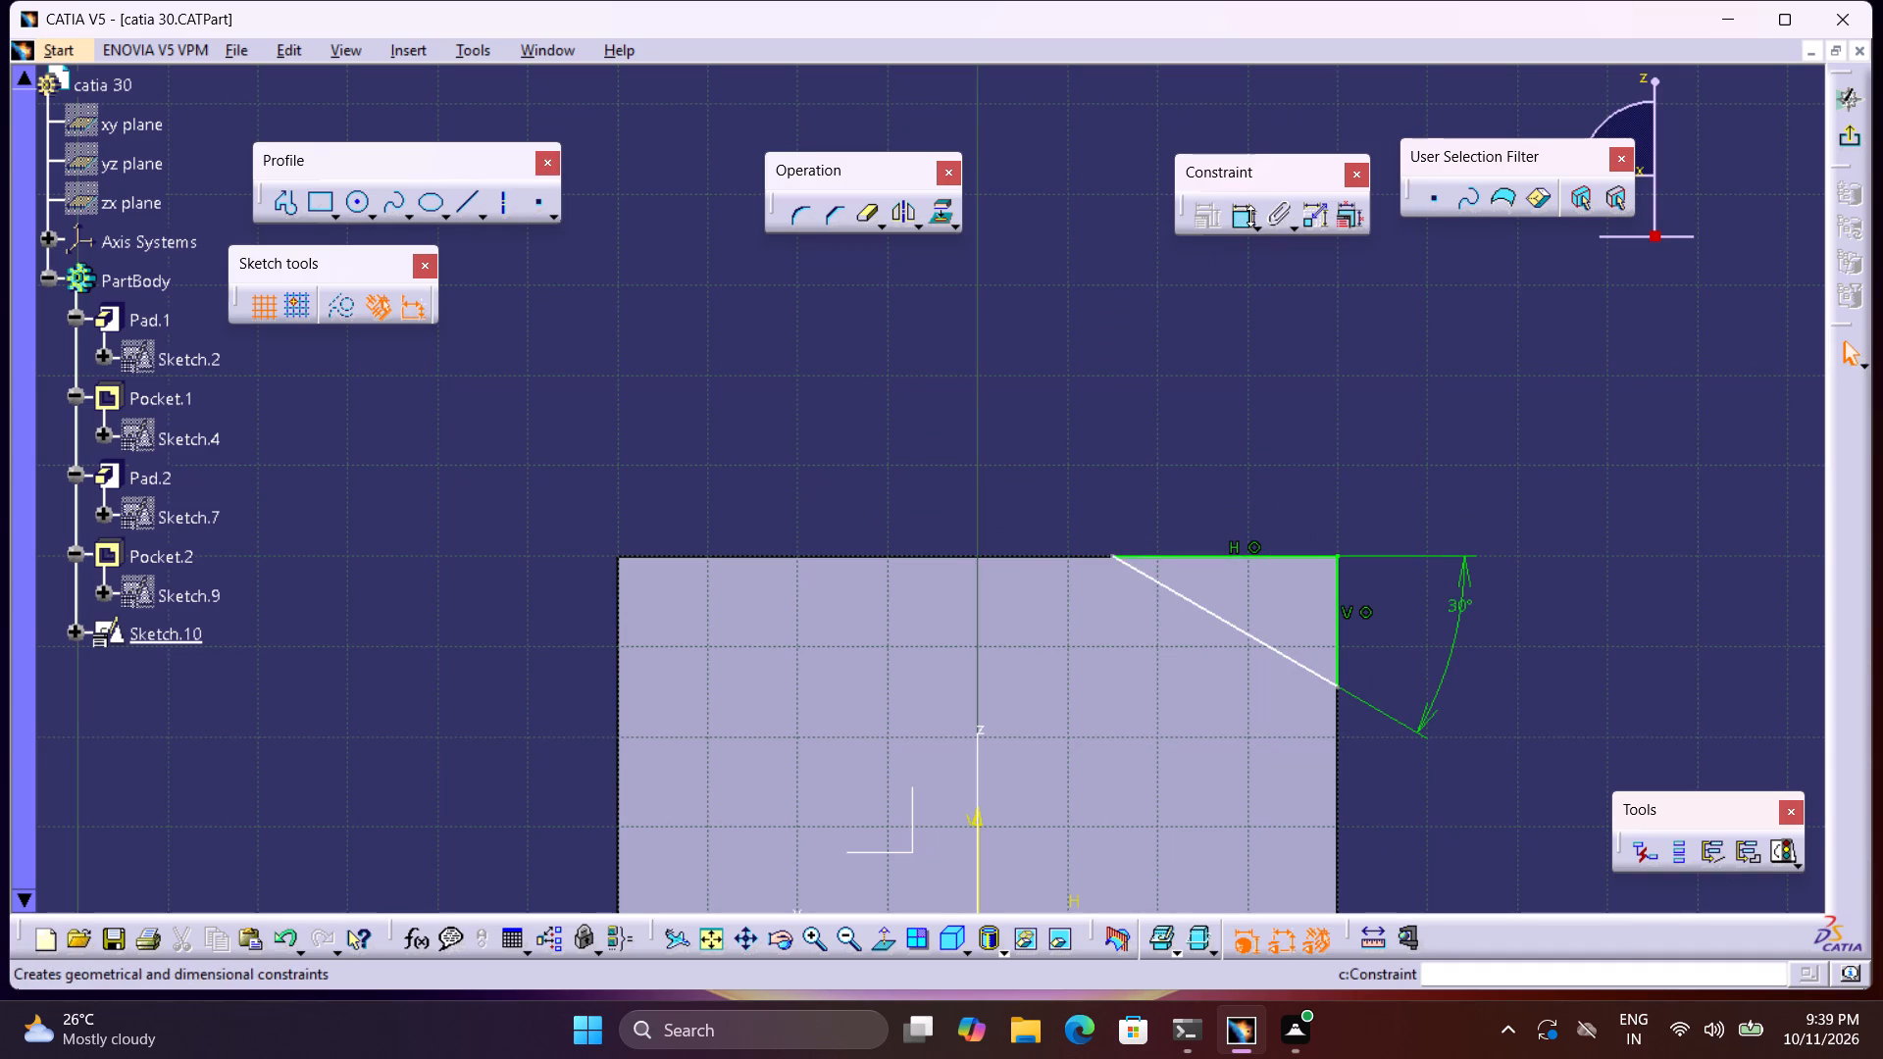
click(1245, 218)
click(1340, 572)
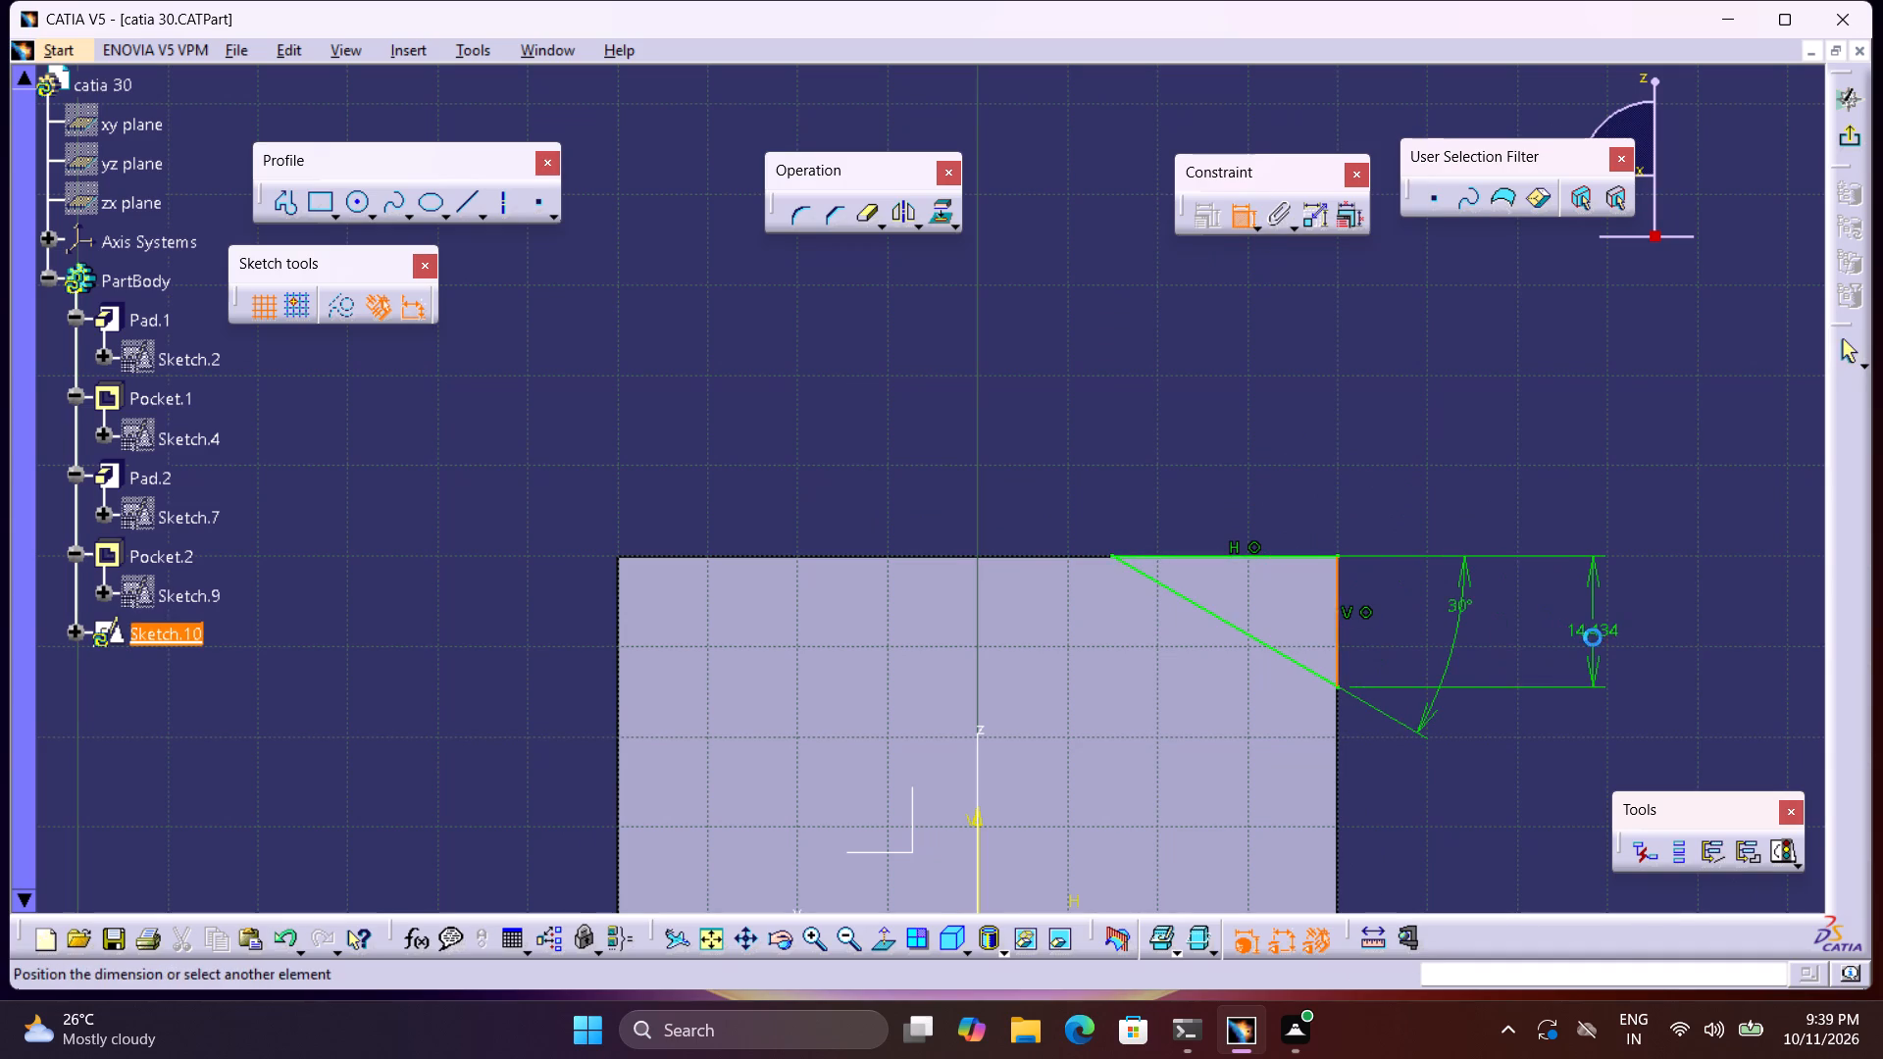
click(1593, 637)
double_click(1597, 630)
key(1)
key(0)
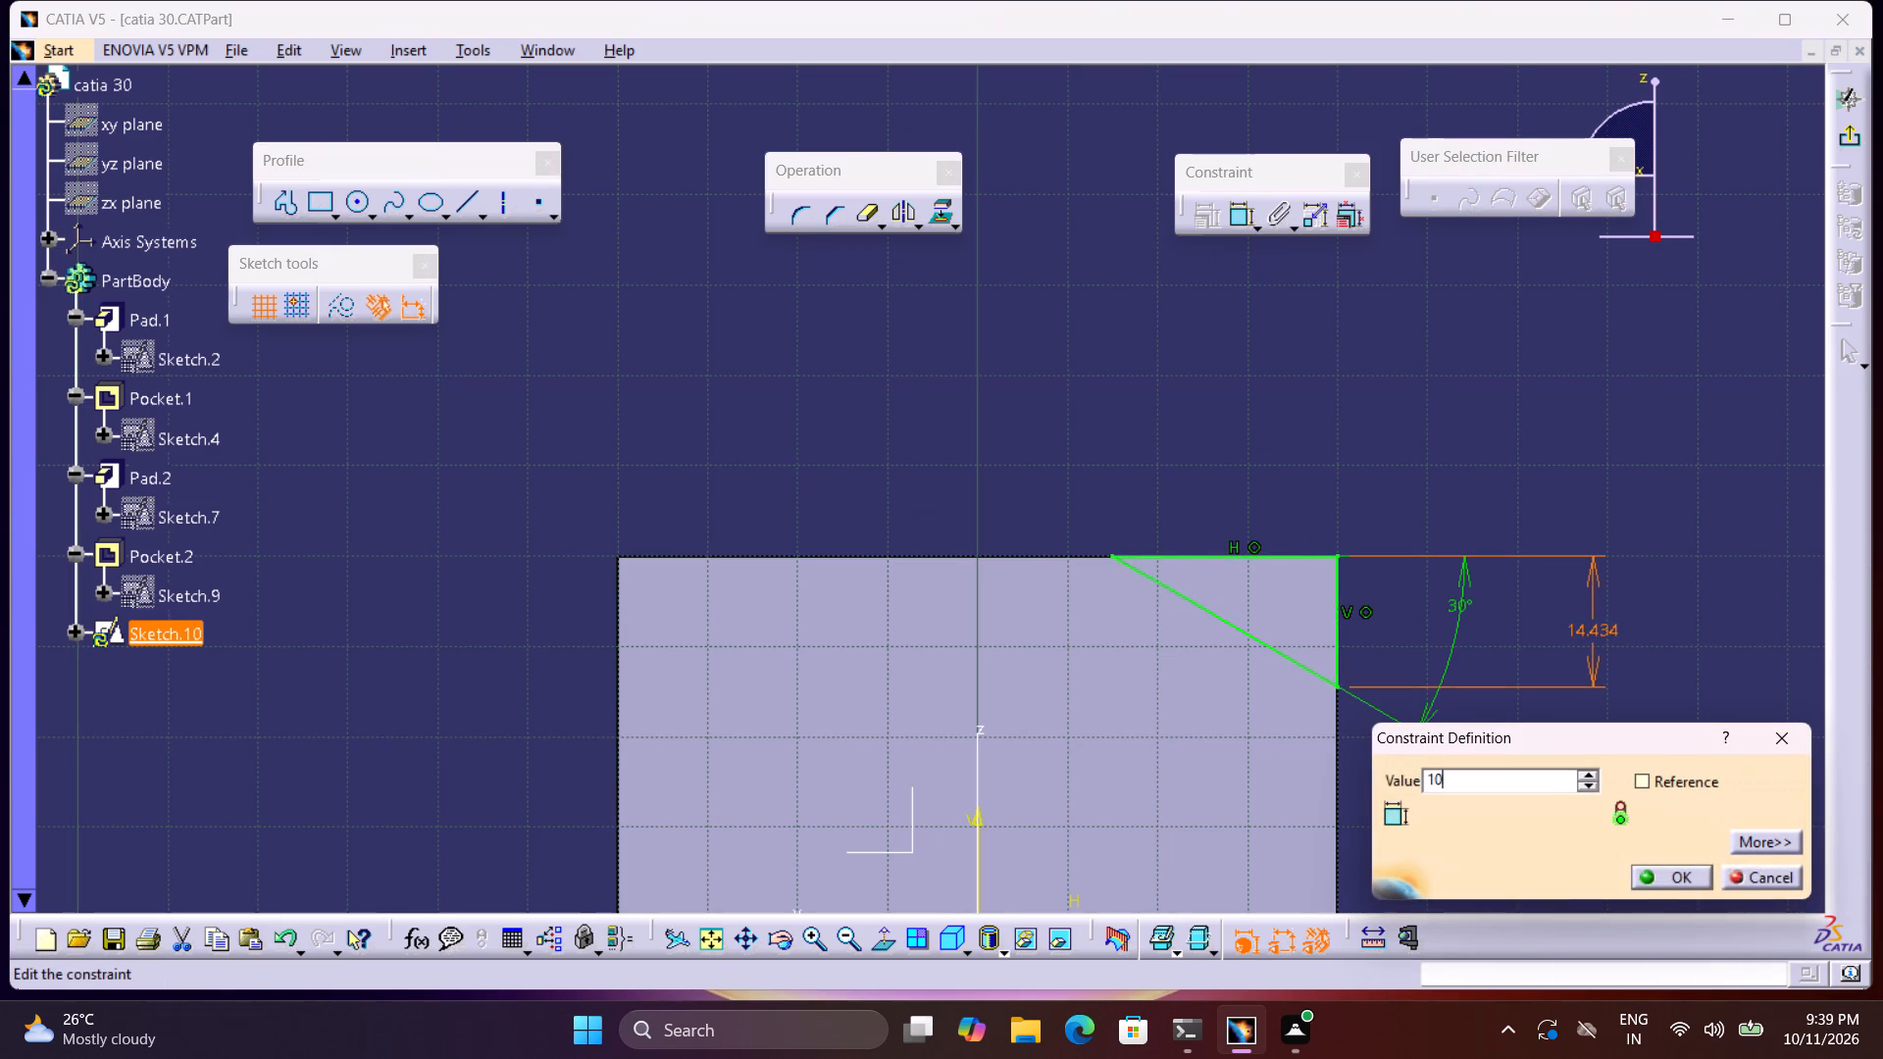
key(Return)
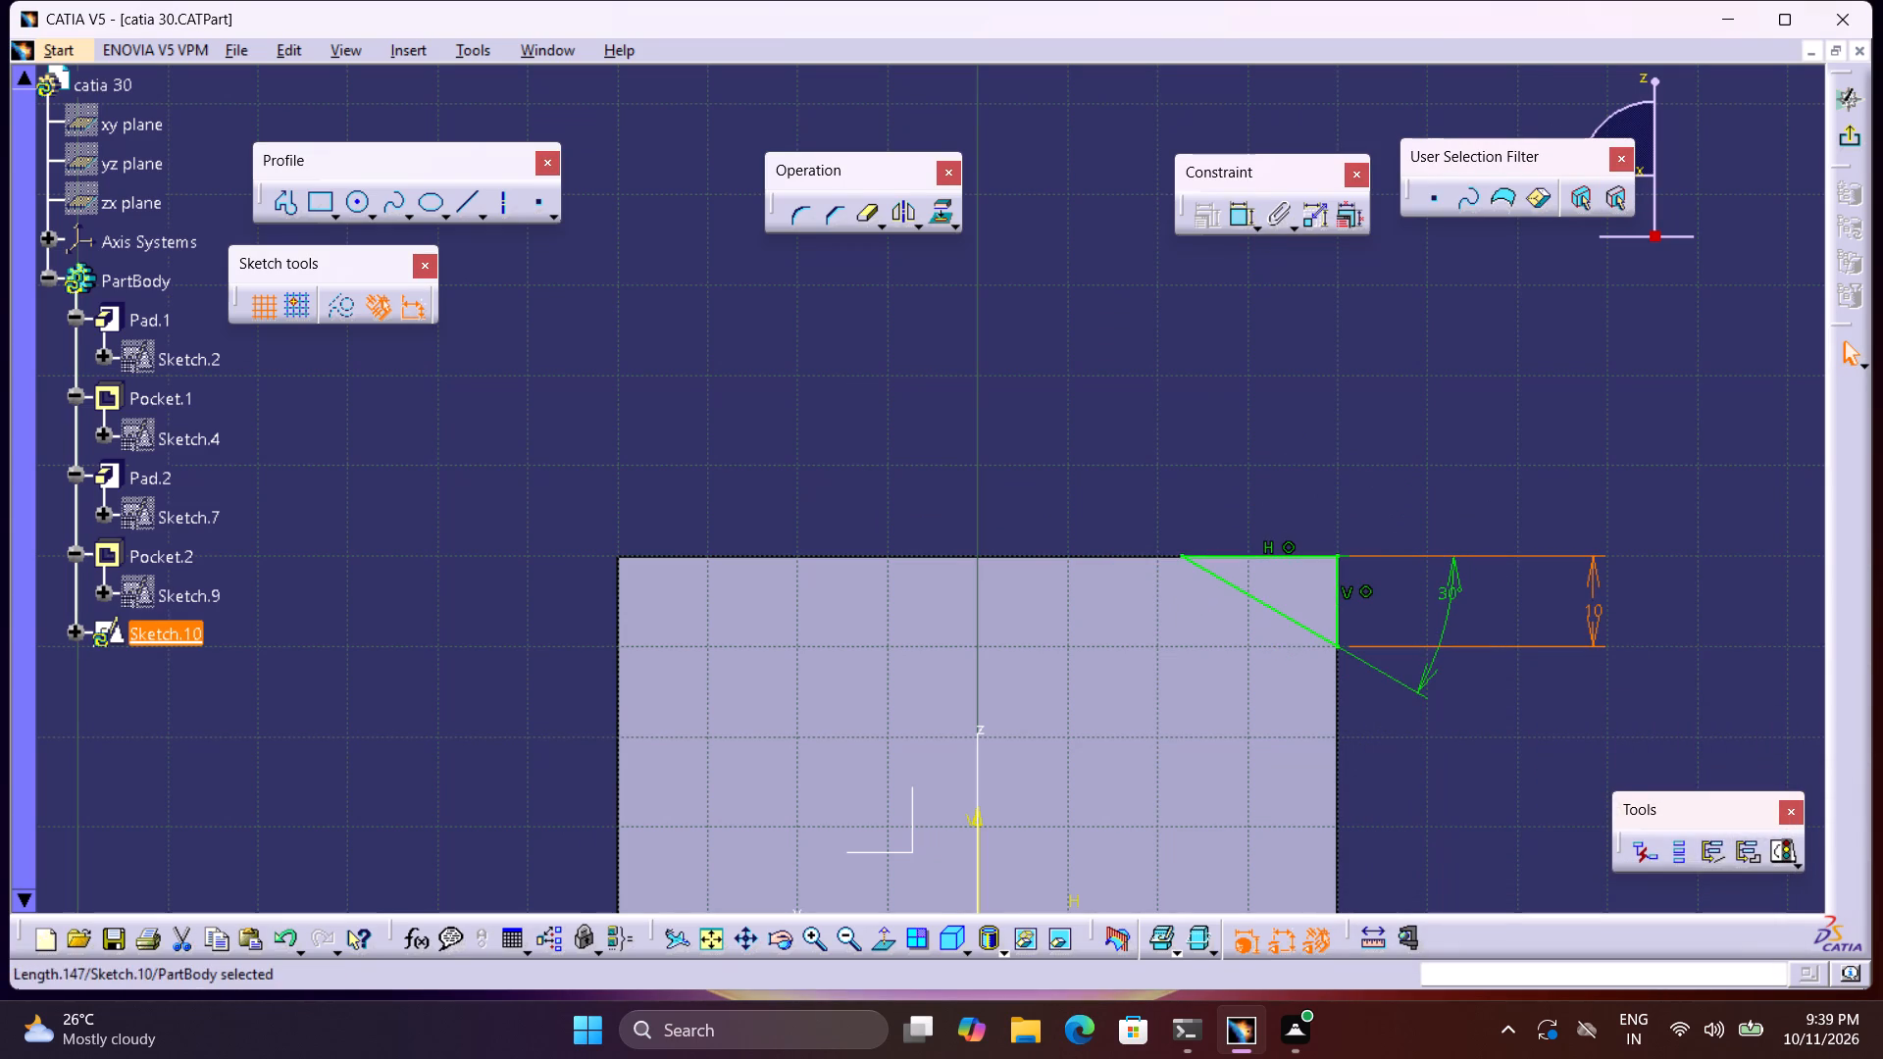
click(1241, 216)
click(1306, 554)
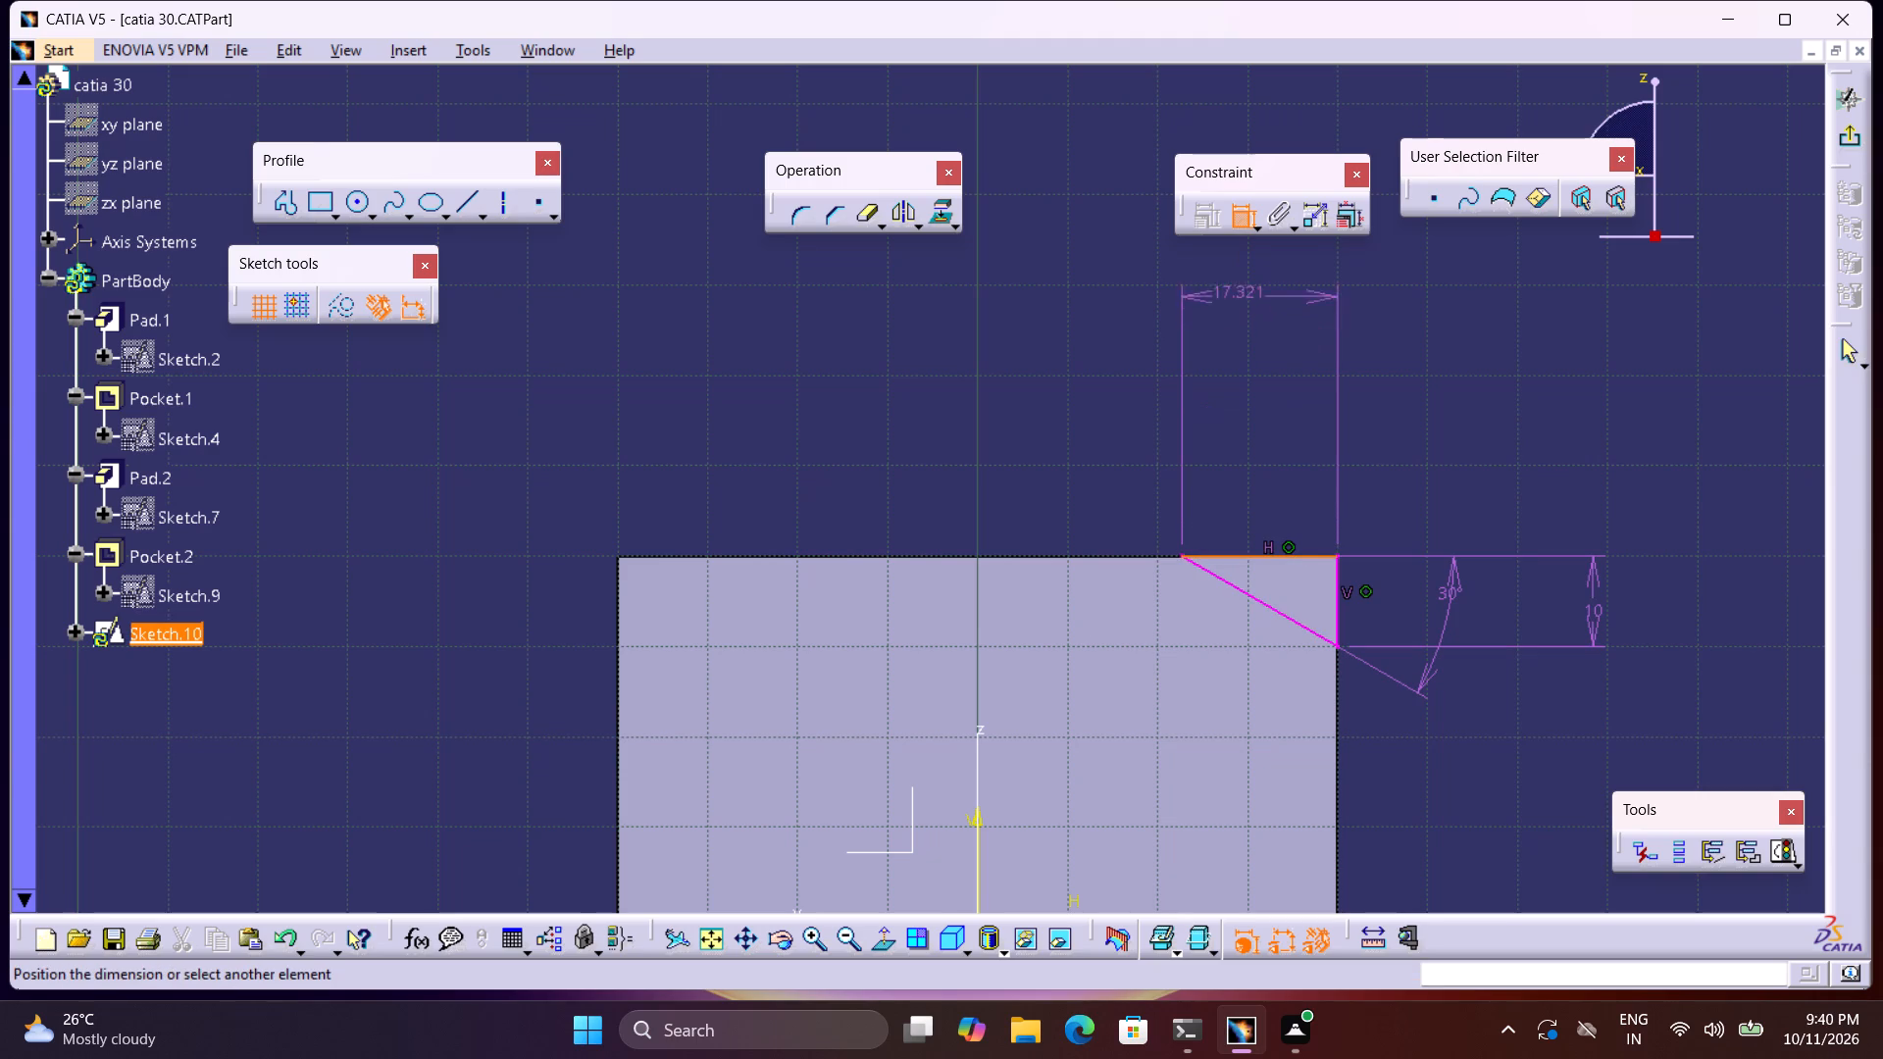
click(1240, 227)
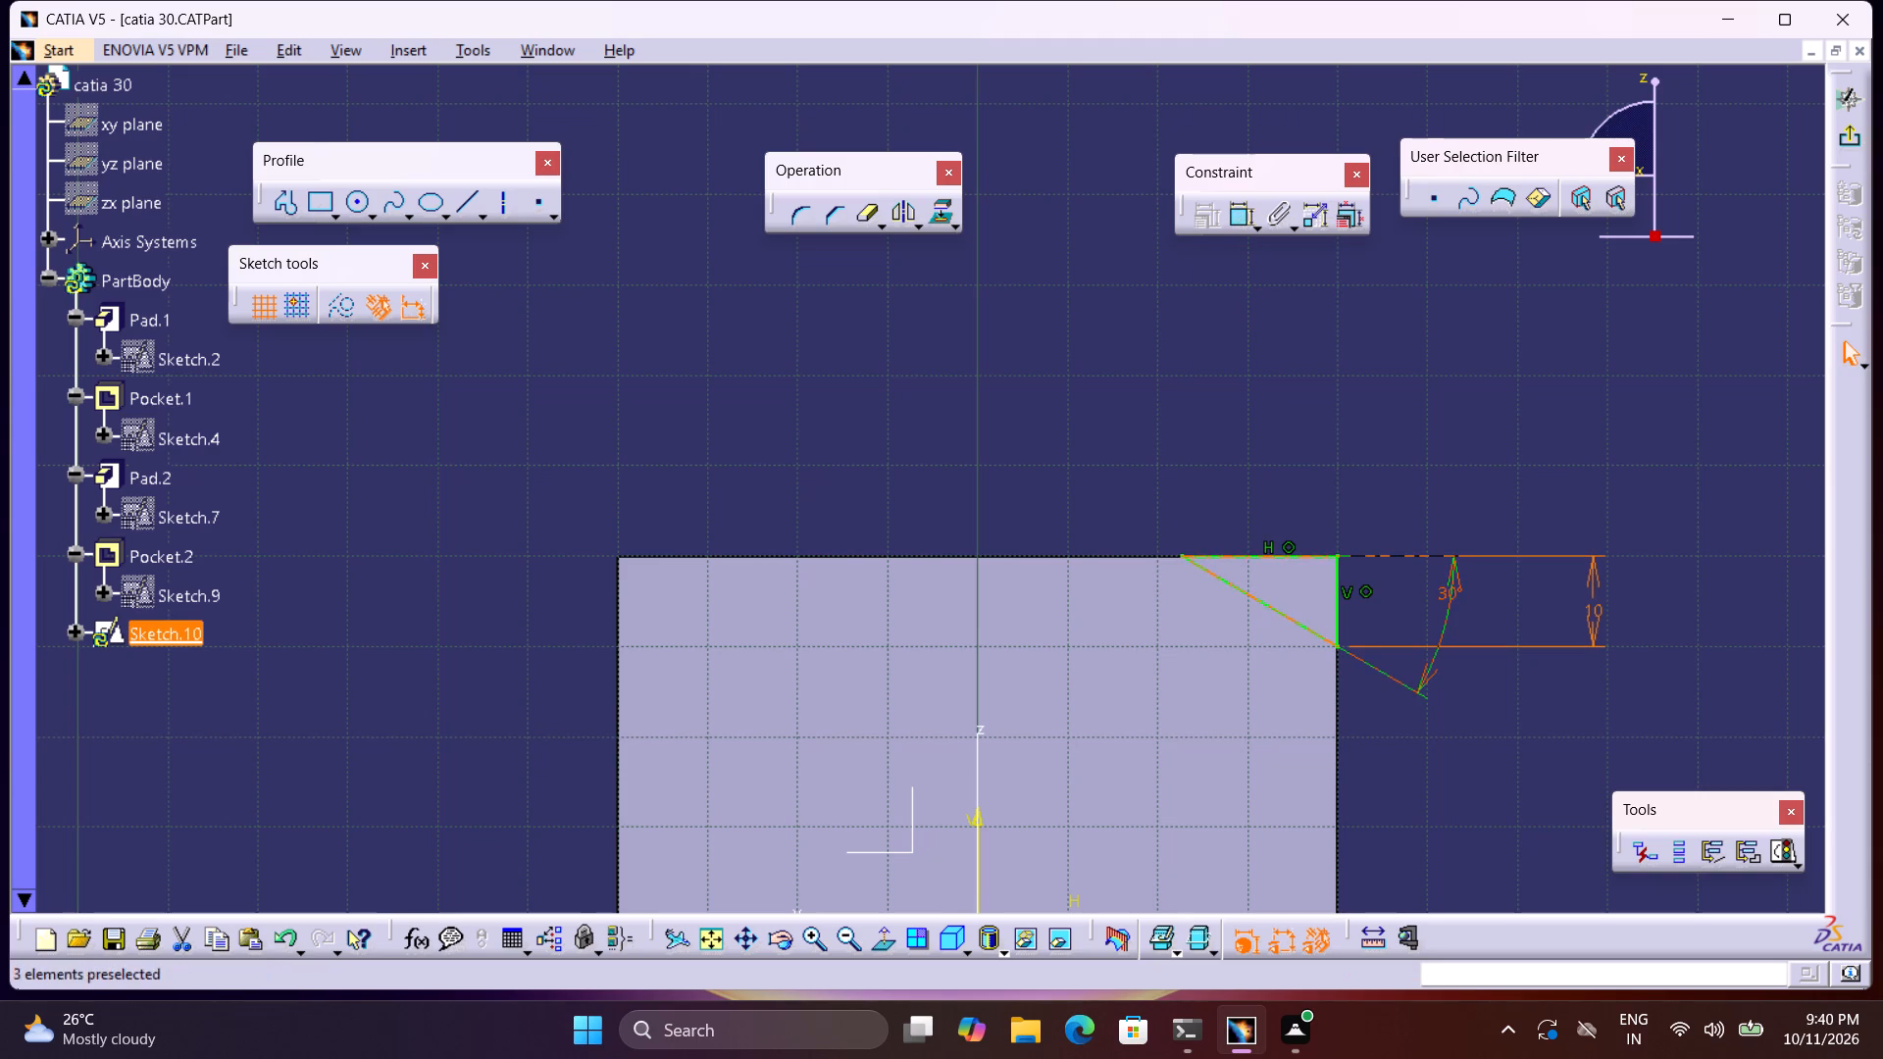
Delete the 30° angle dimension from the triangle sketch.
click(1456, 586)
key(Delete)
Dimension the triangle's horizontal side and set its length to 25 mm.
click(1245, 219)
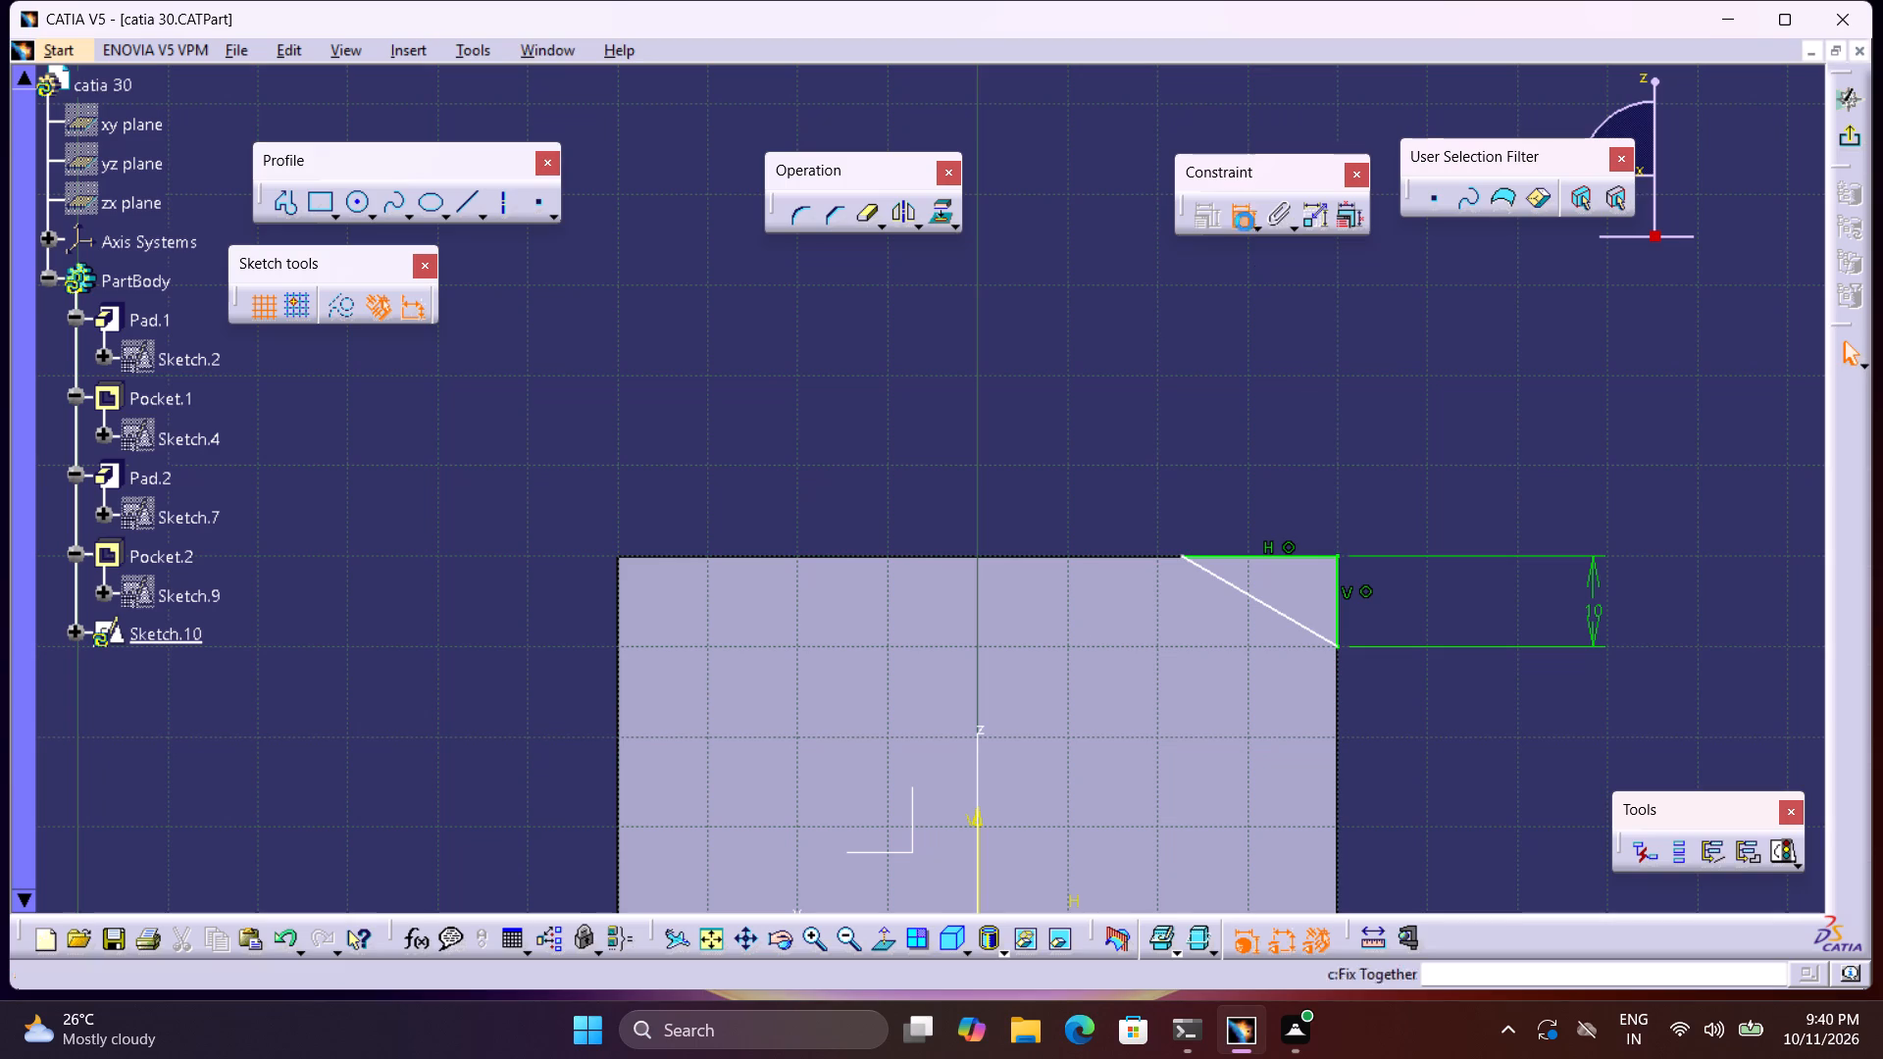
click(1323, 560)
click(1310, 509)
double_click(1312, 509)
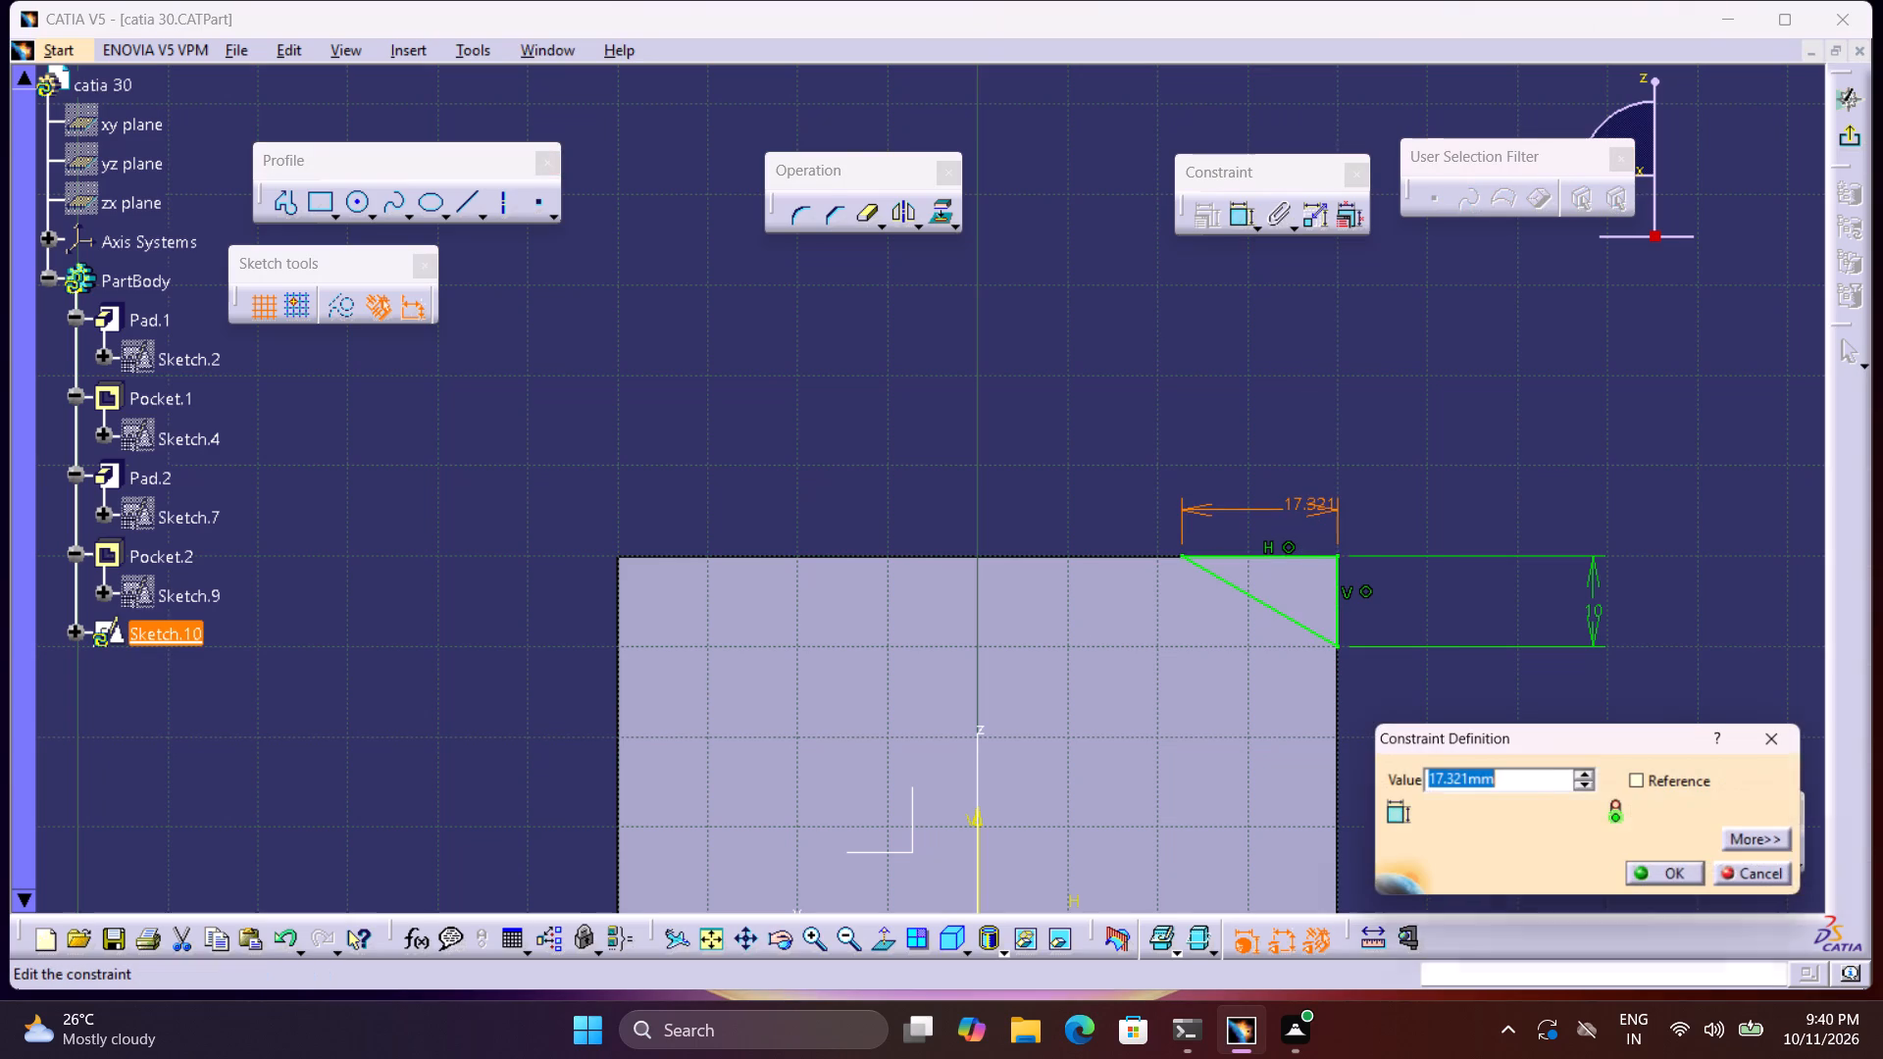
key(2)
key(5)
key(Return)
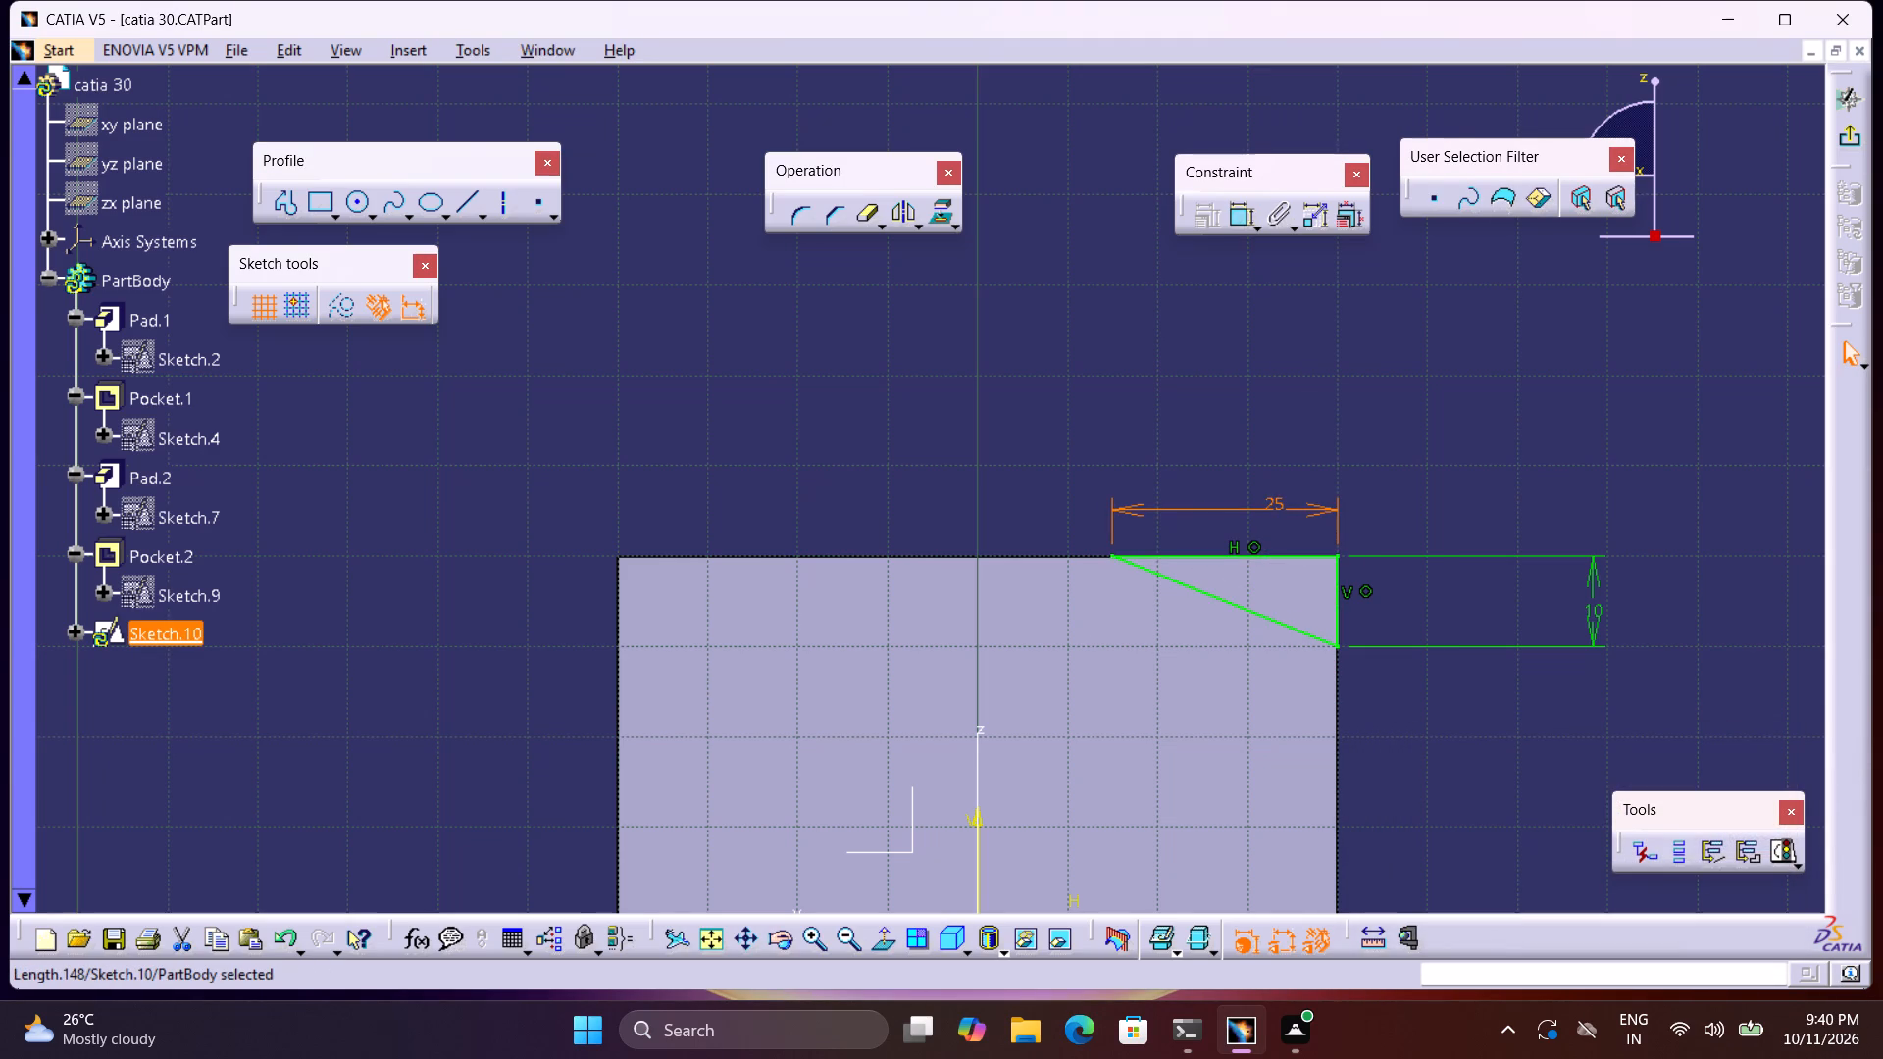
Add an angle dimension between the triangle's horizontal side and its sloping side.
click(1244, 211)
click(1224, 555)
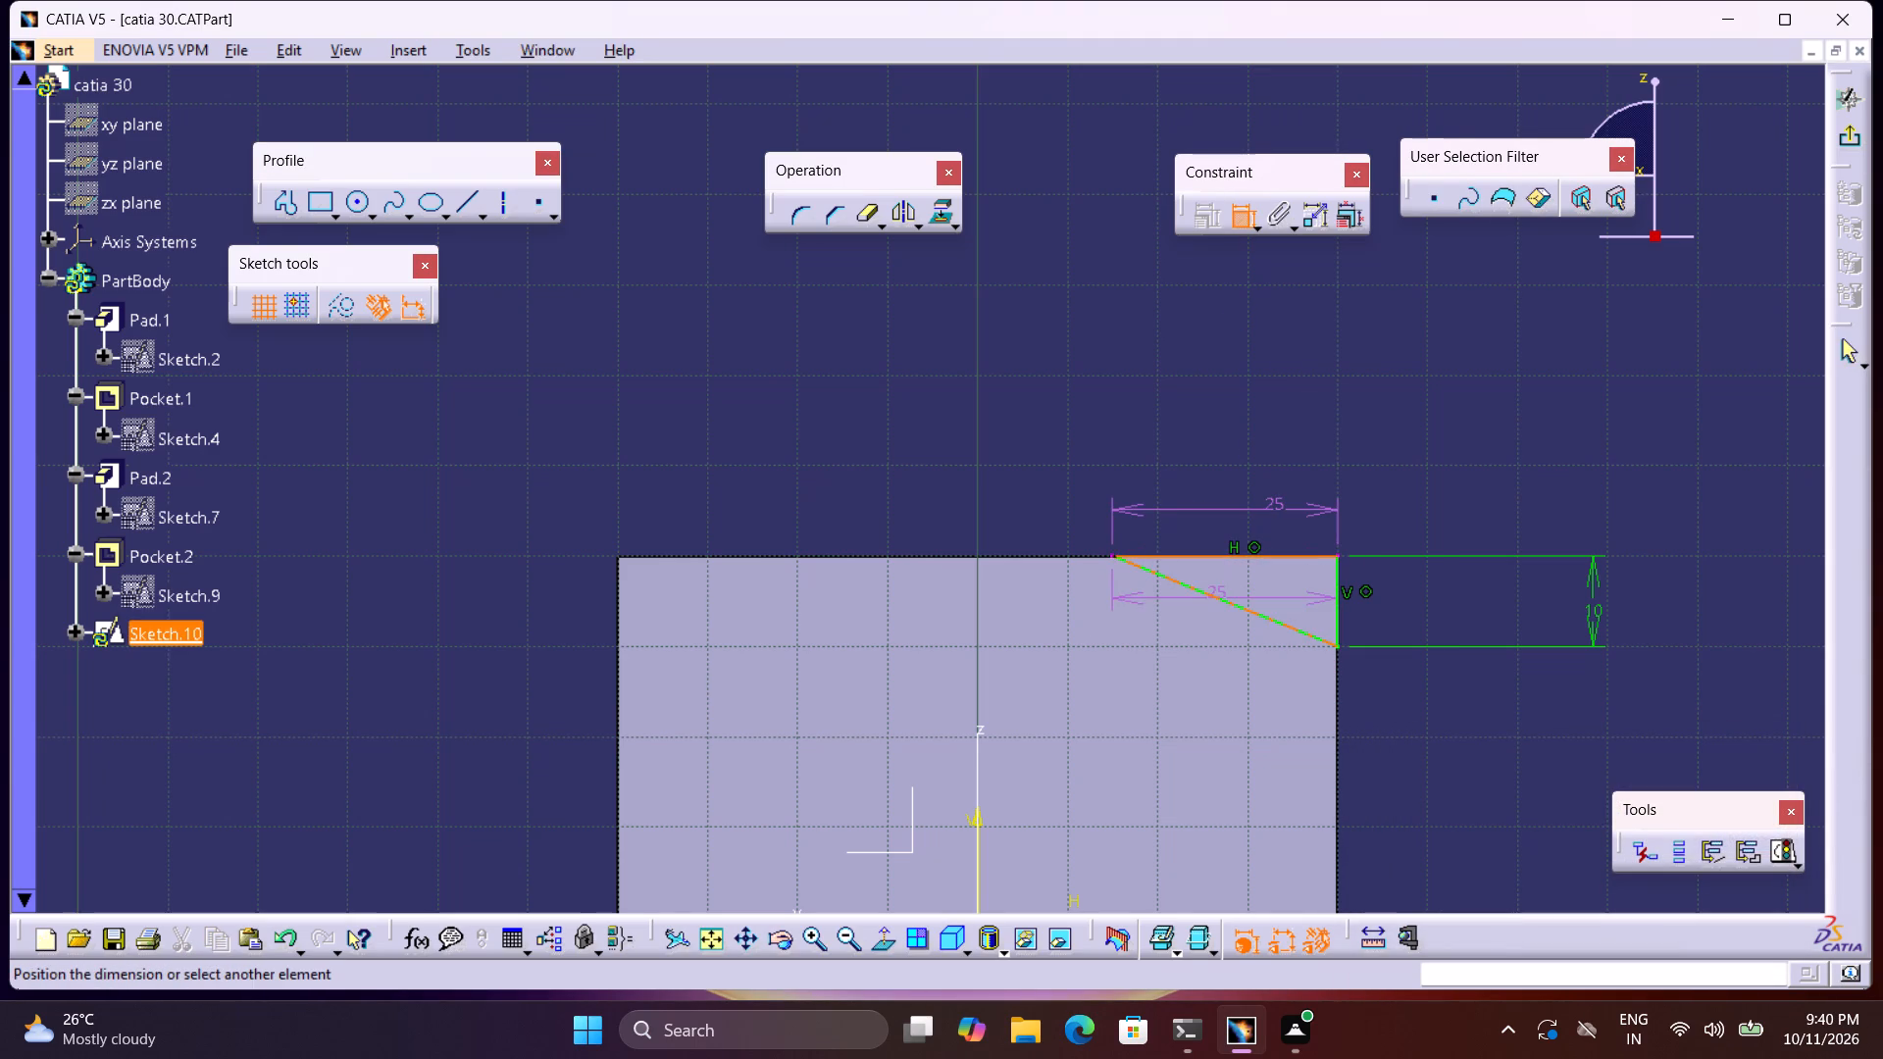
click(1218, 602)
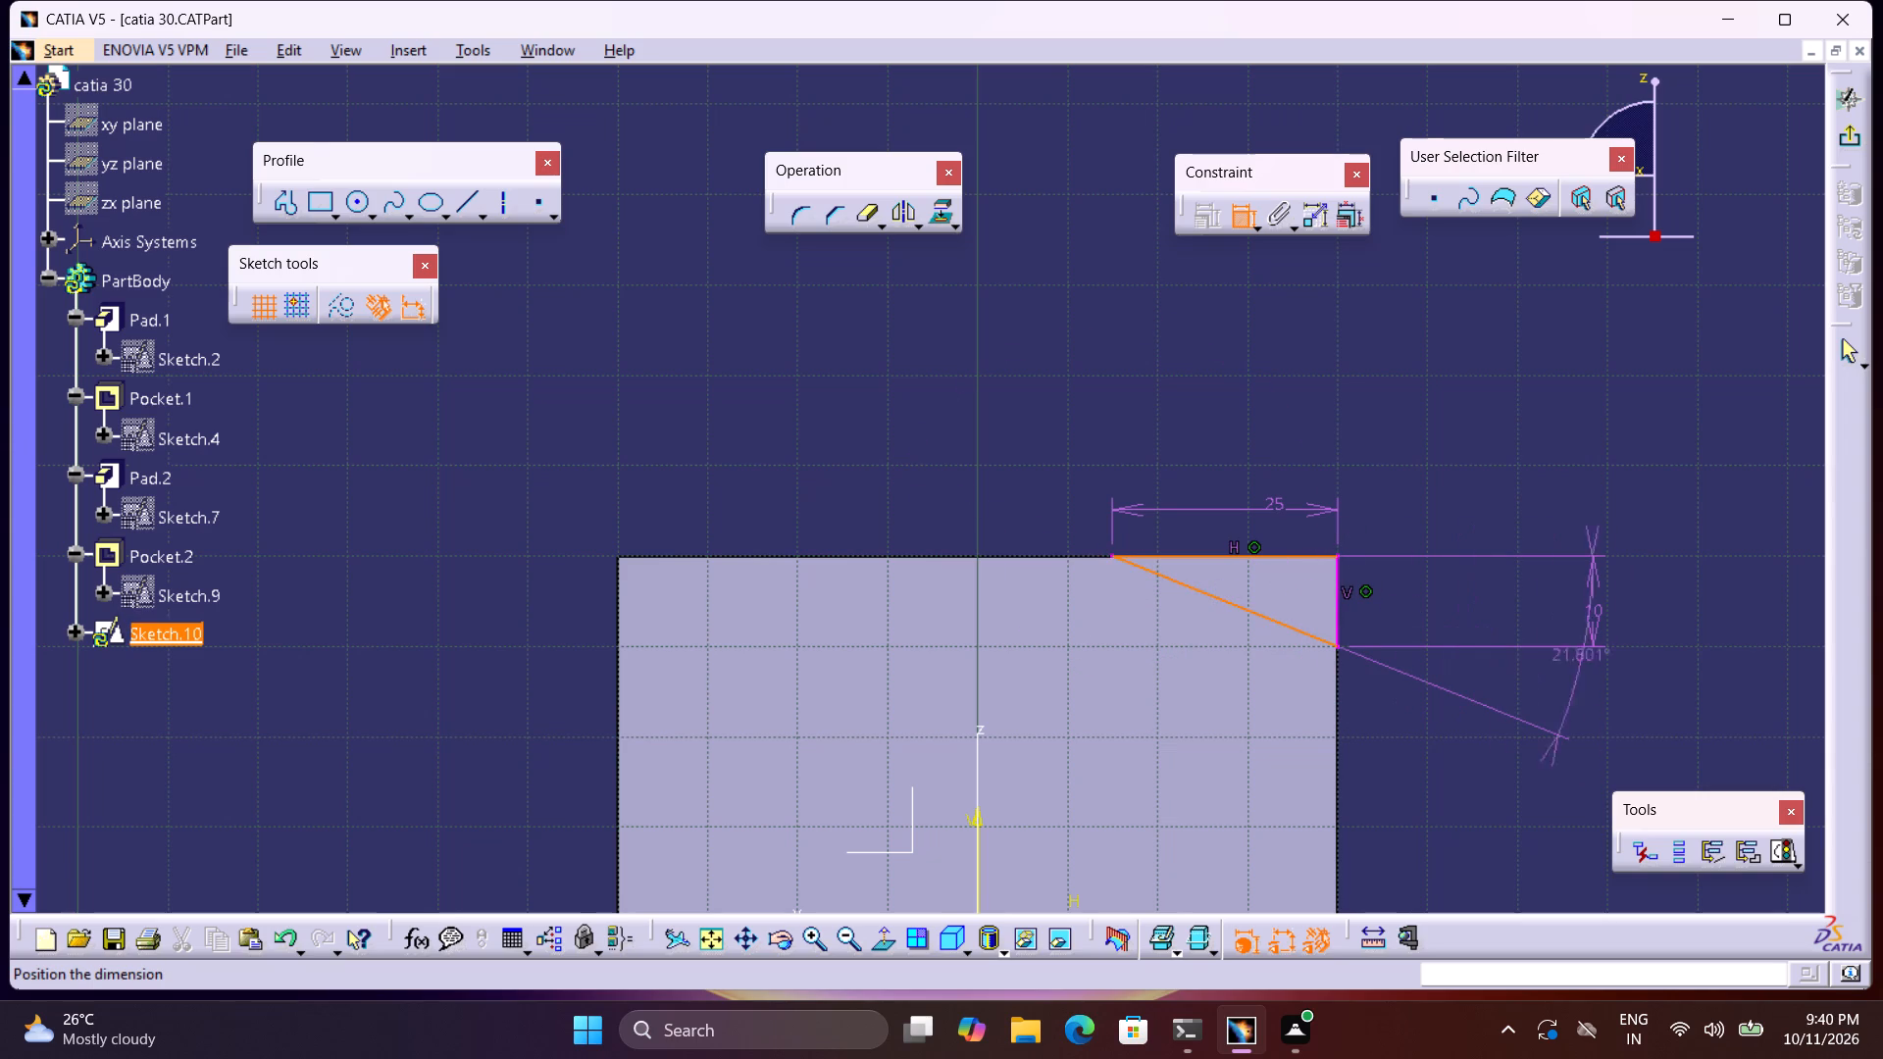
click(1660, 660)
Delete the 10 mm length dimension from the triangle's vertical side.
click(1588, 617)
key(Delete)
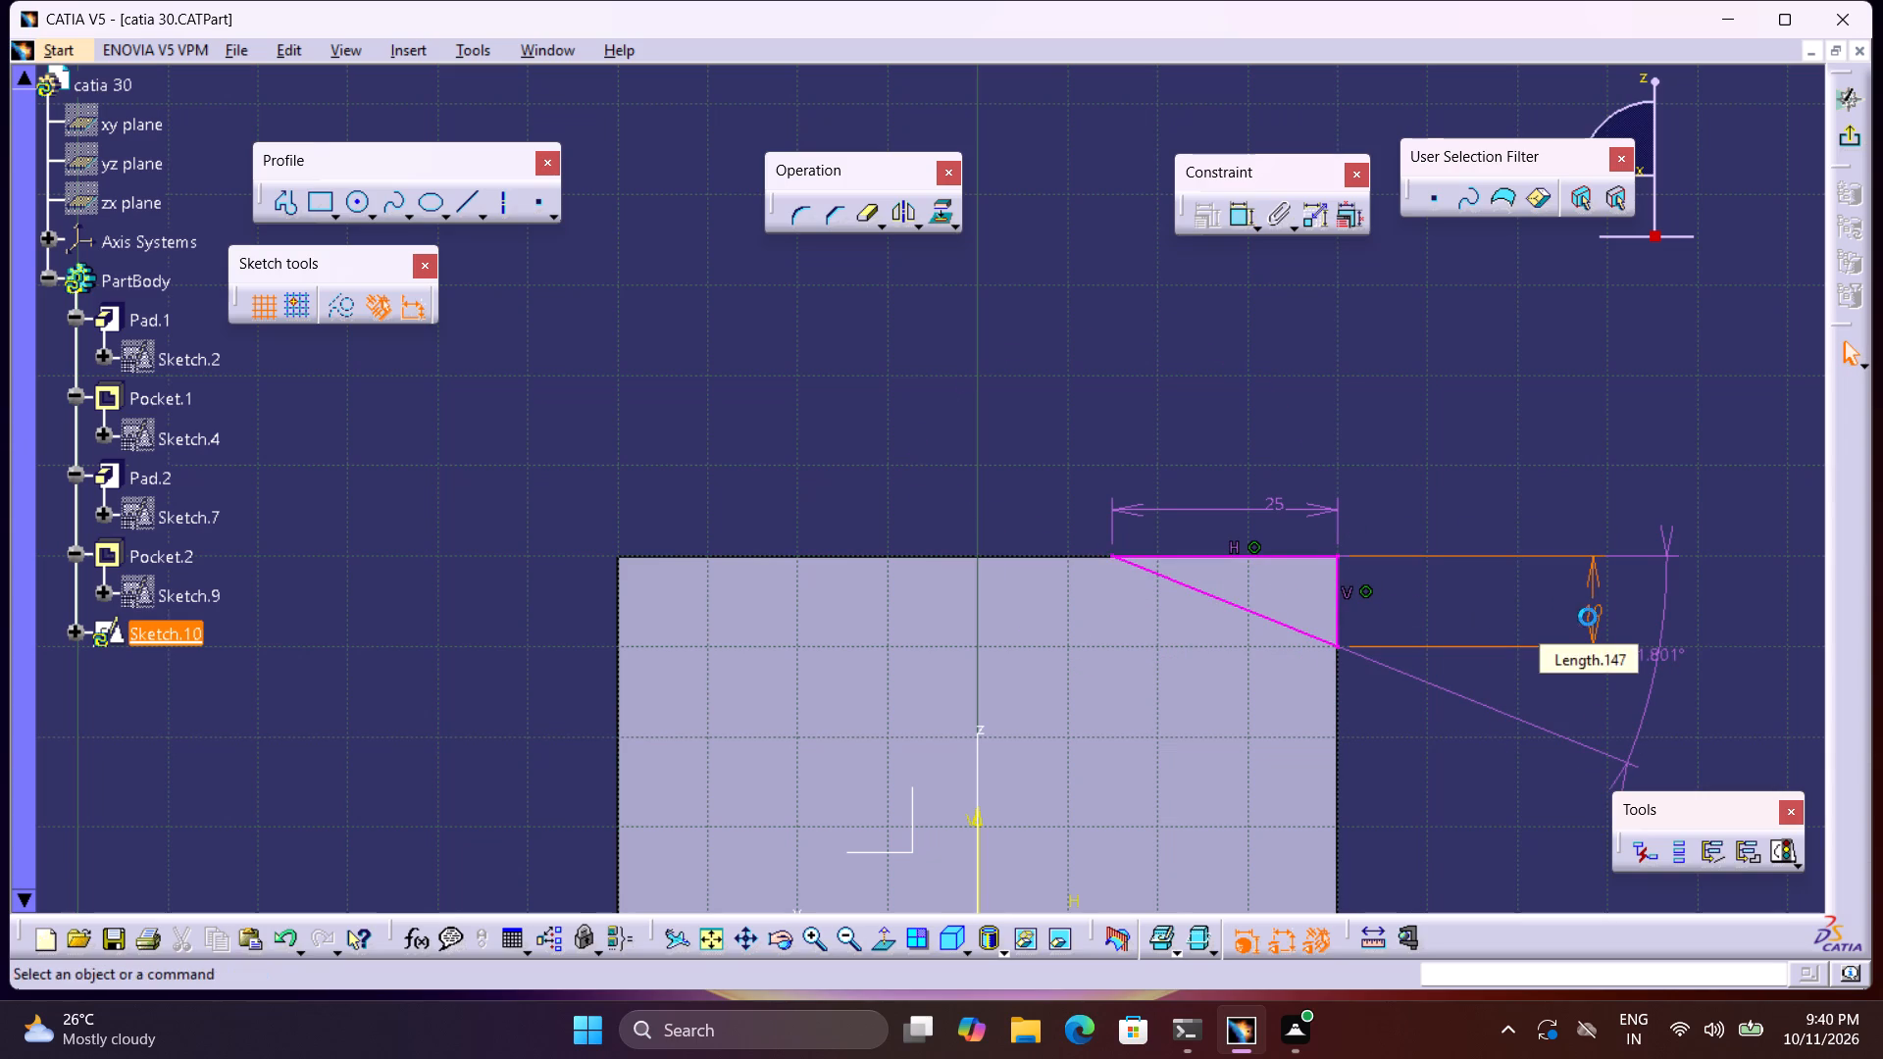
Set the angle between the triangle's horizontal and sloping sides to 30° and exit the sketch.
triple_click(1648, 652)
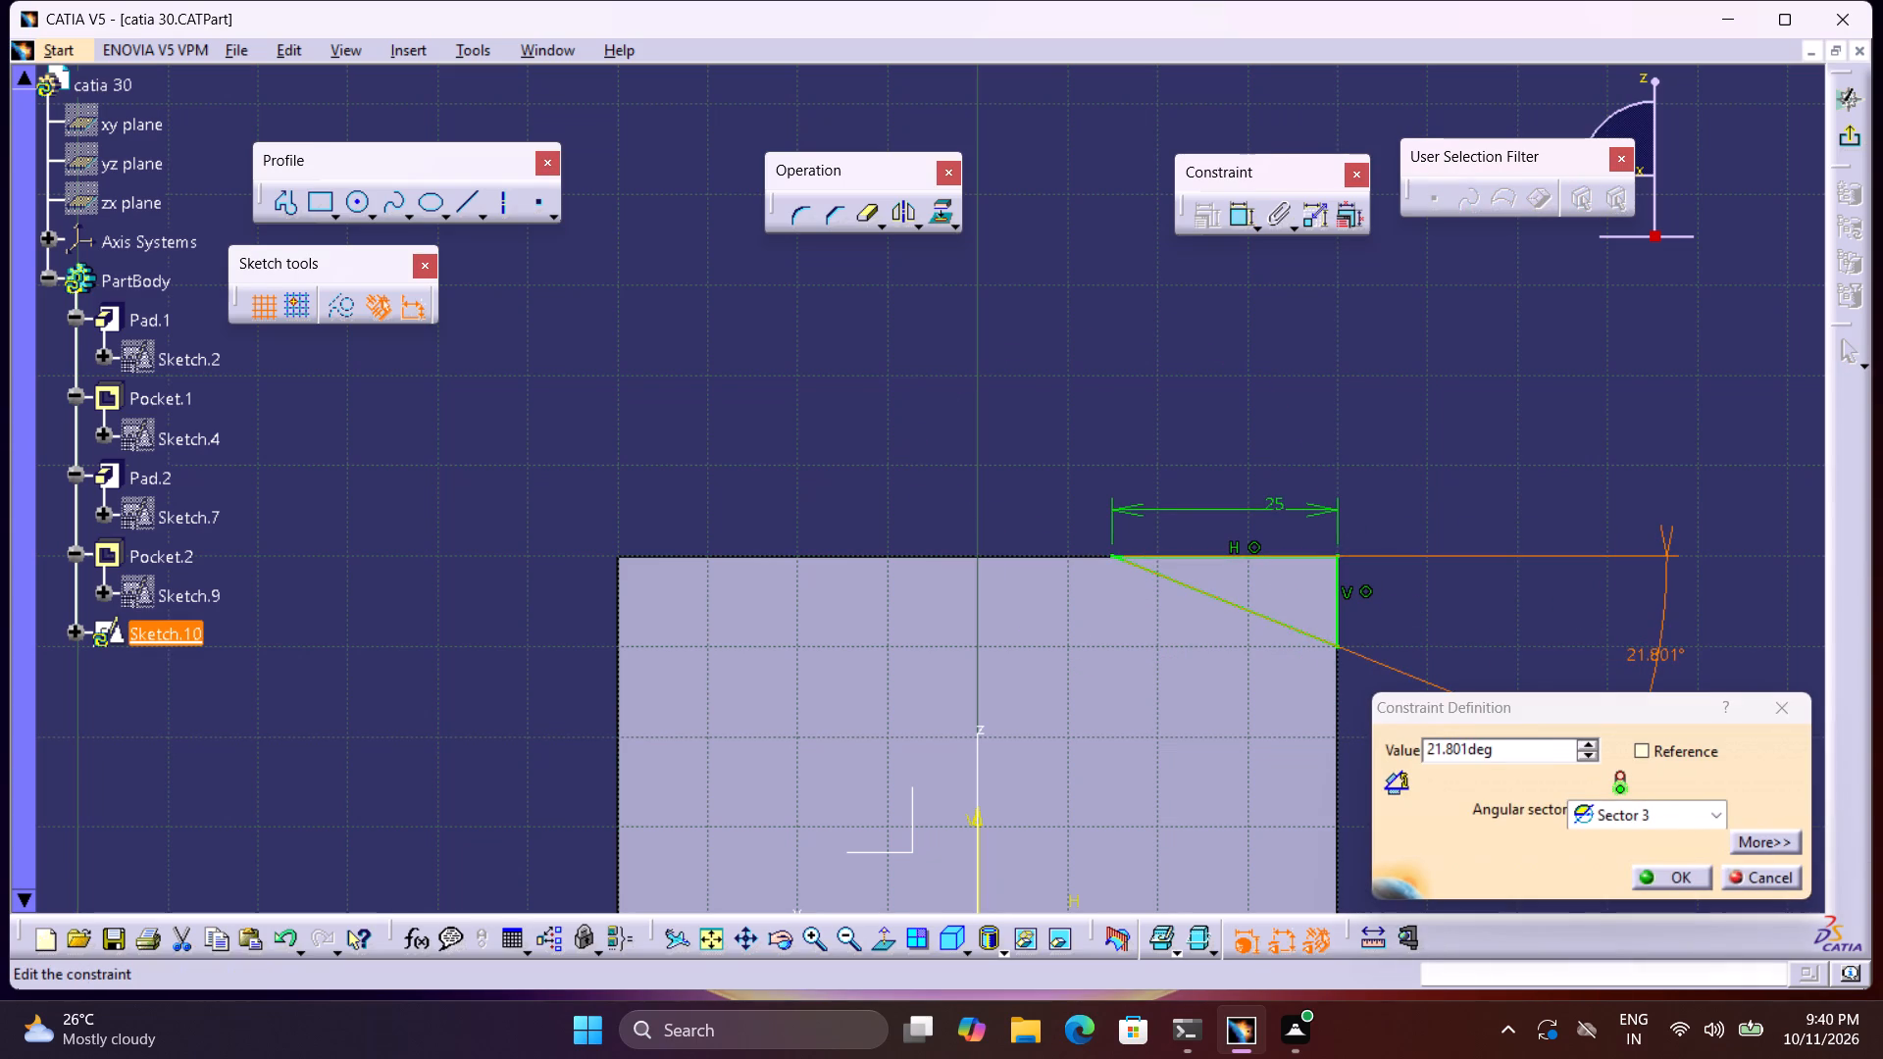
text(30)
key(Return)
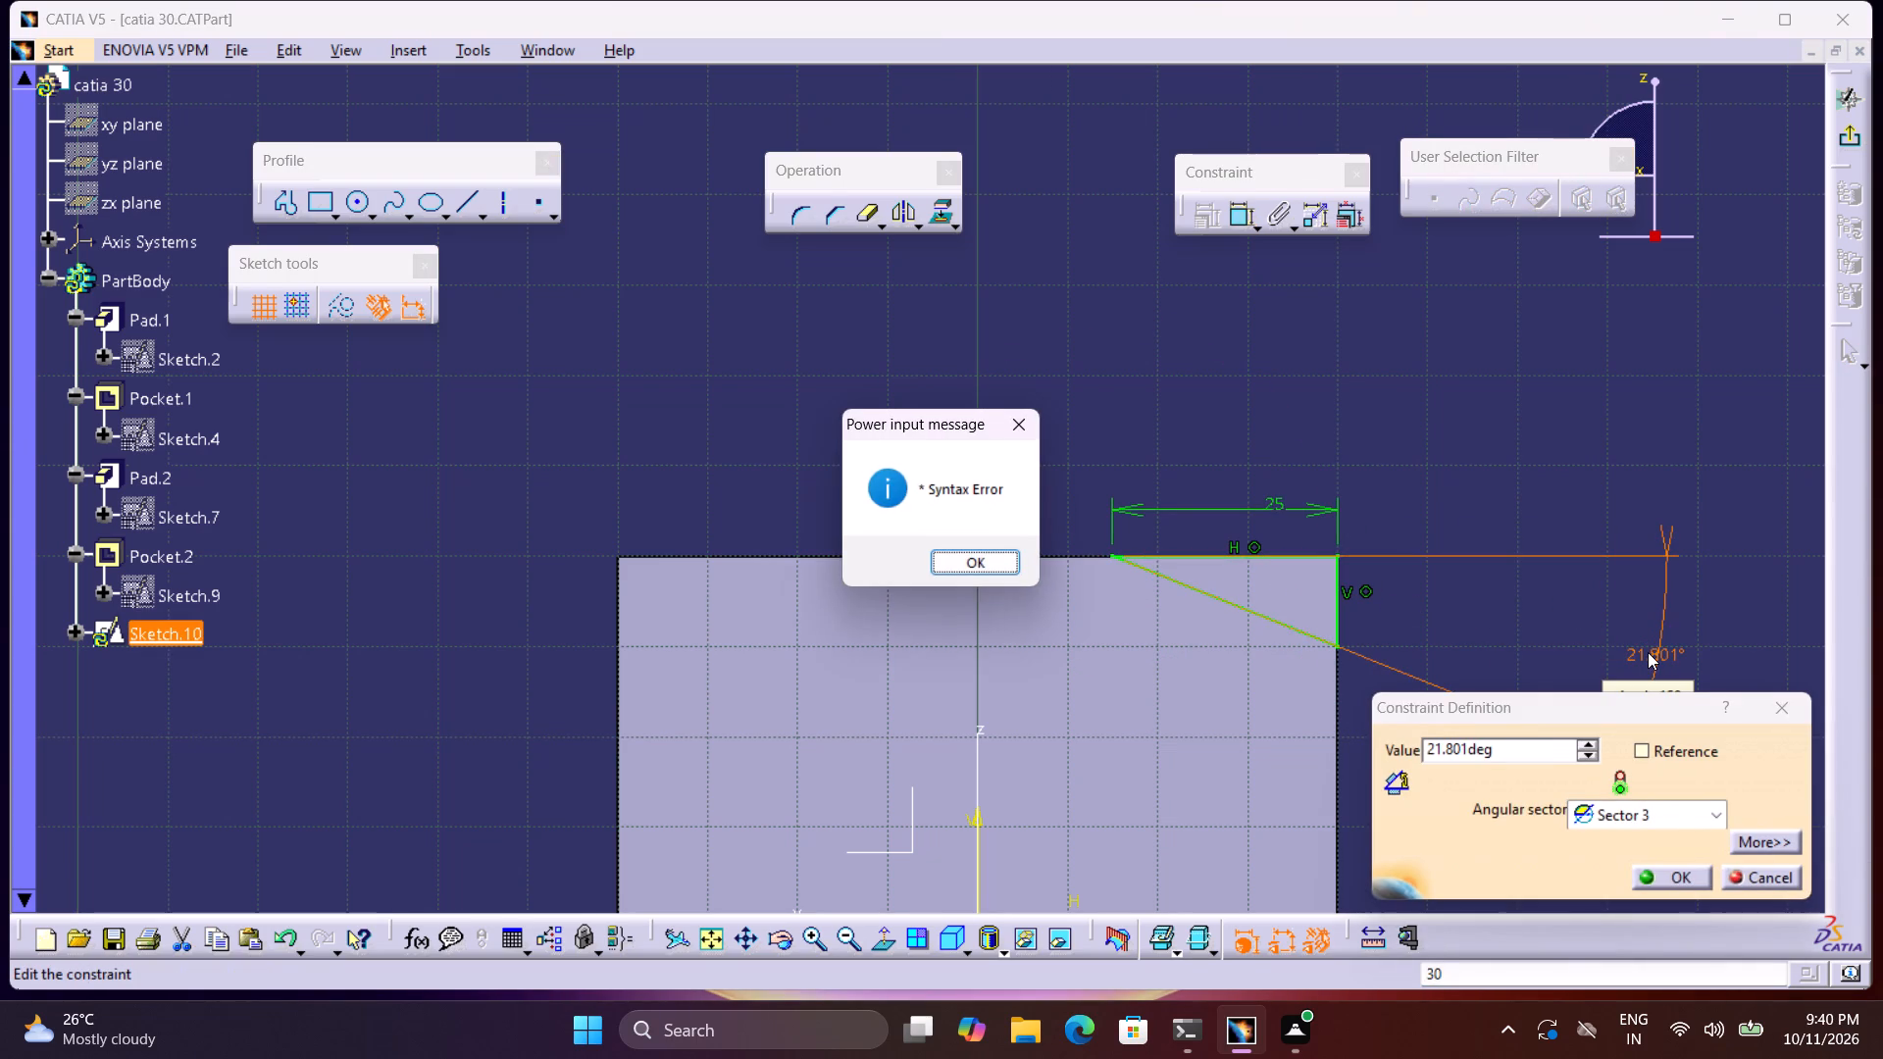
click(955, 561)
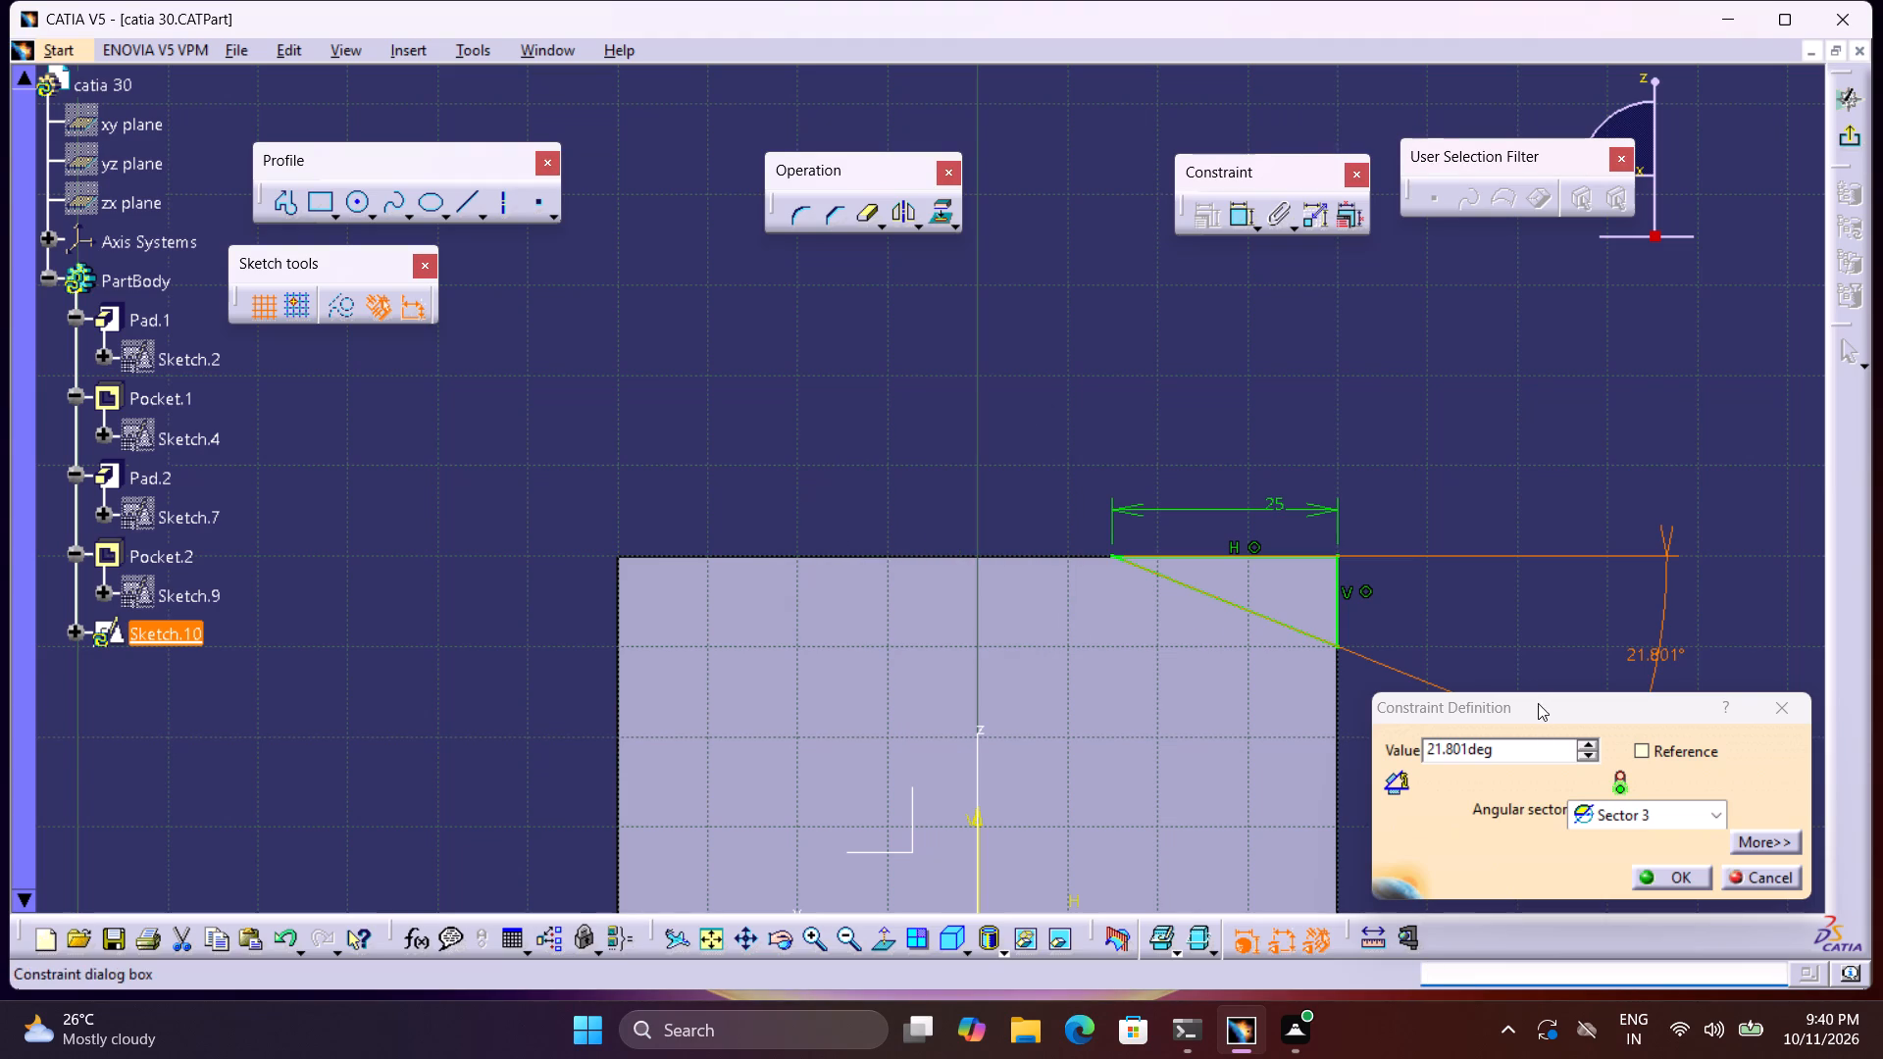
drag(1532, 741, 1217, 731)
key(3)
key(0)
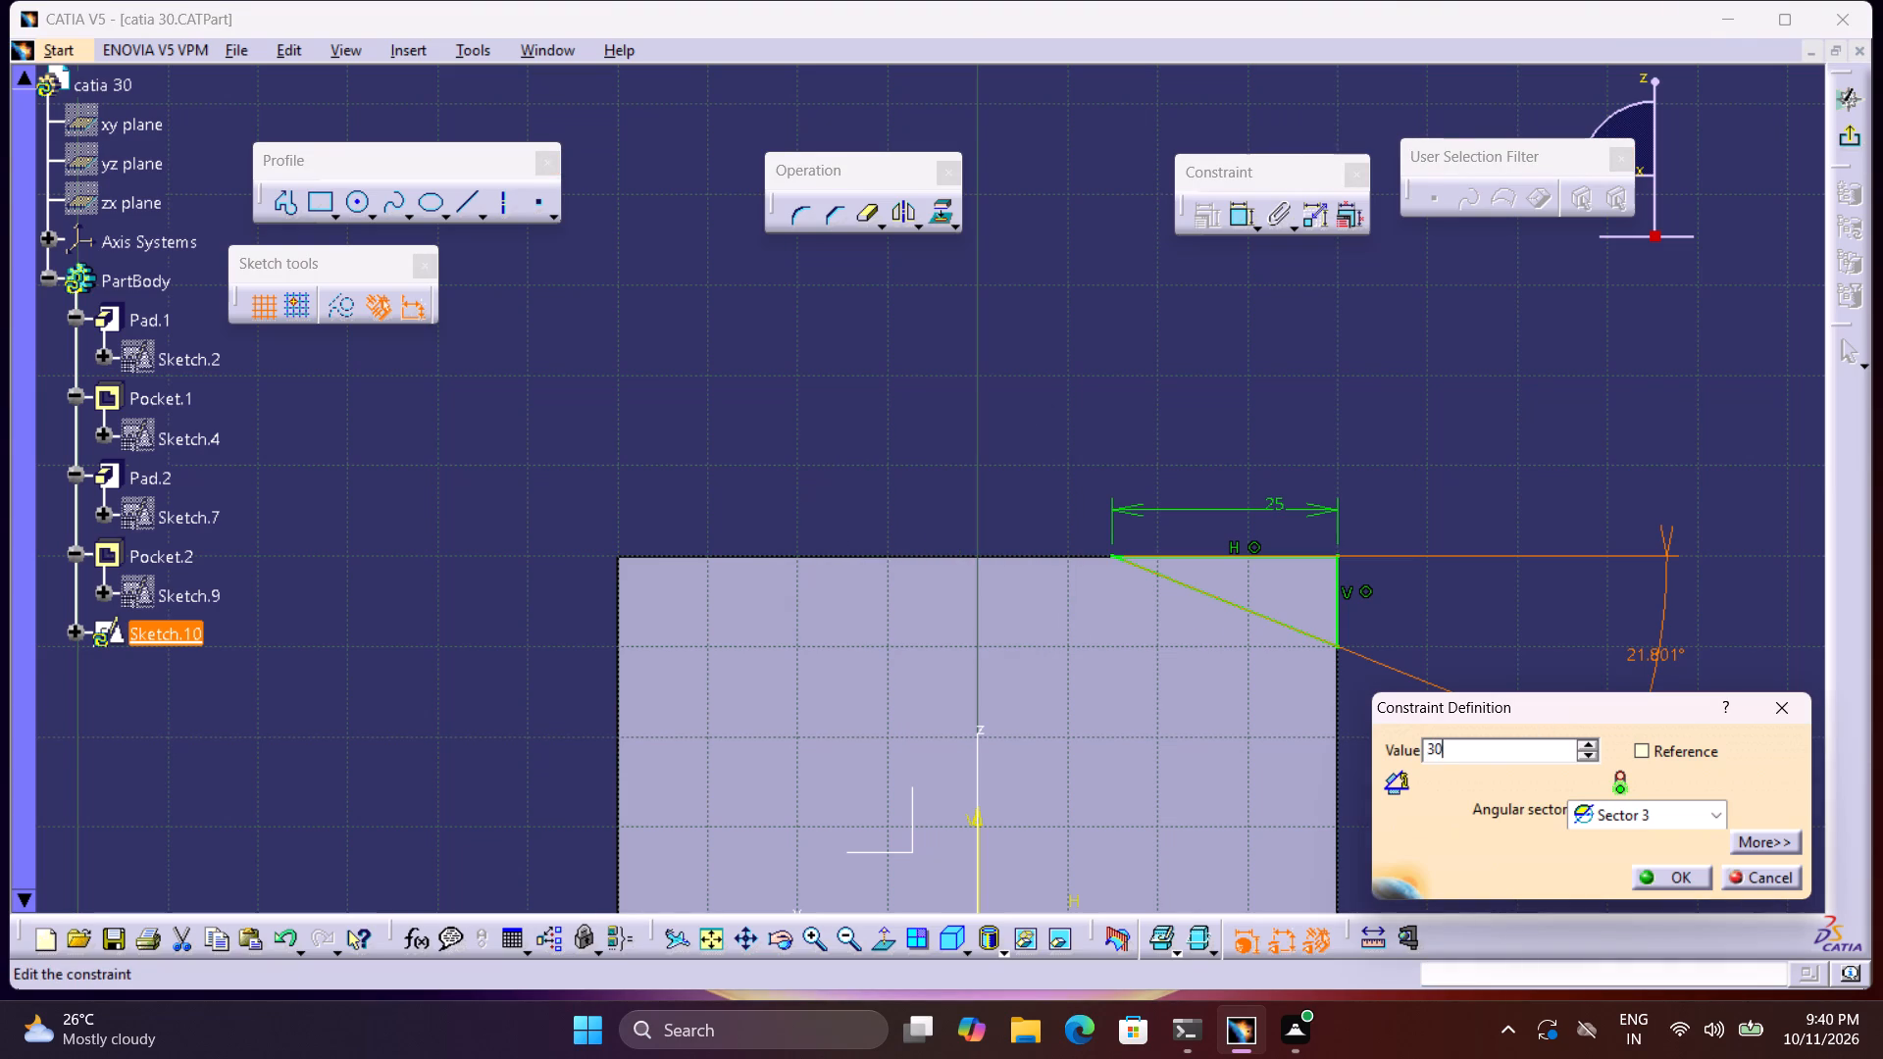
key(Return)
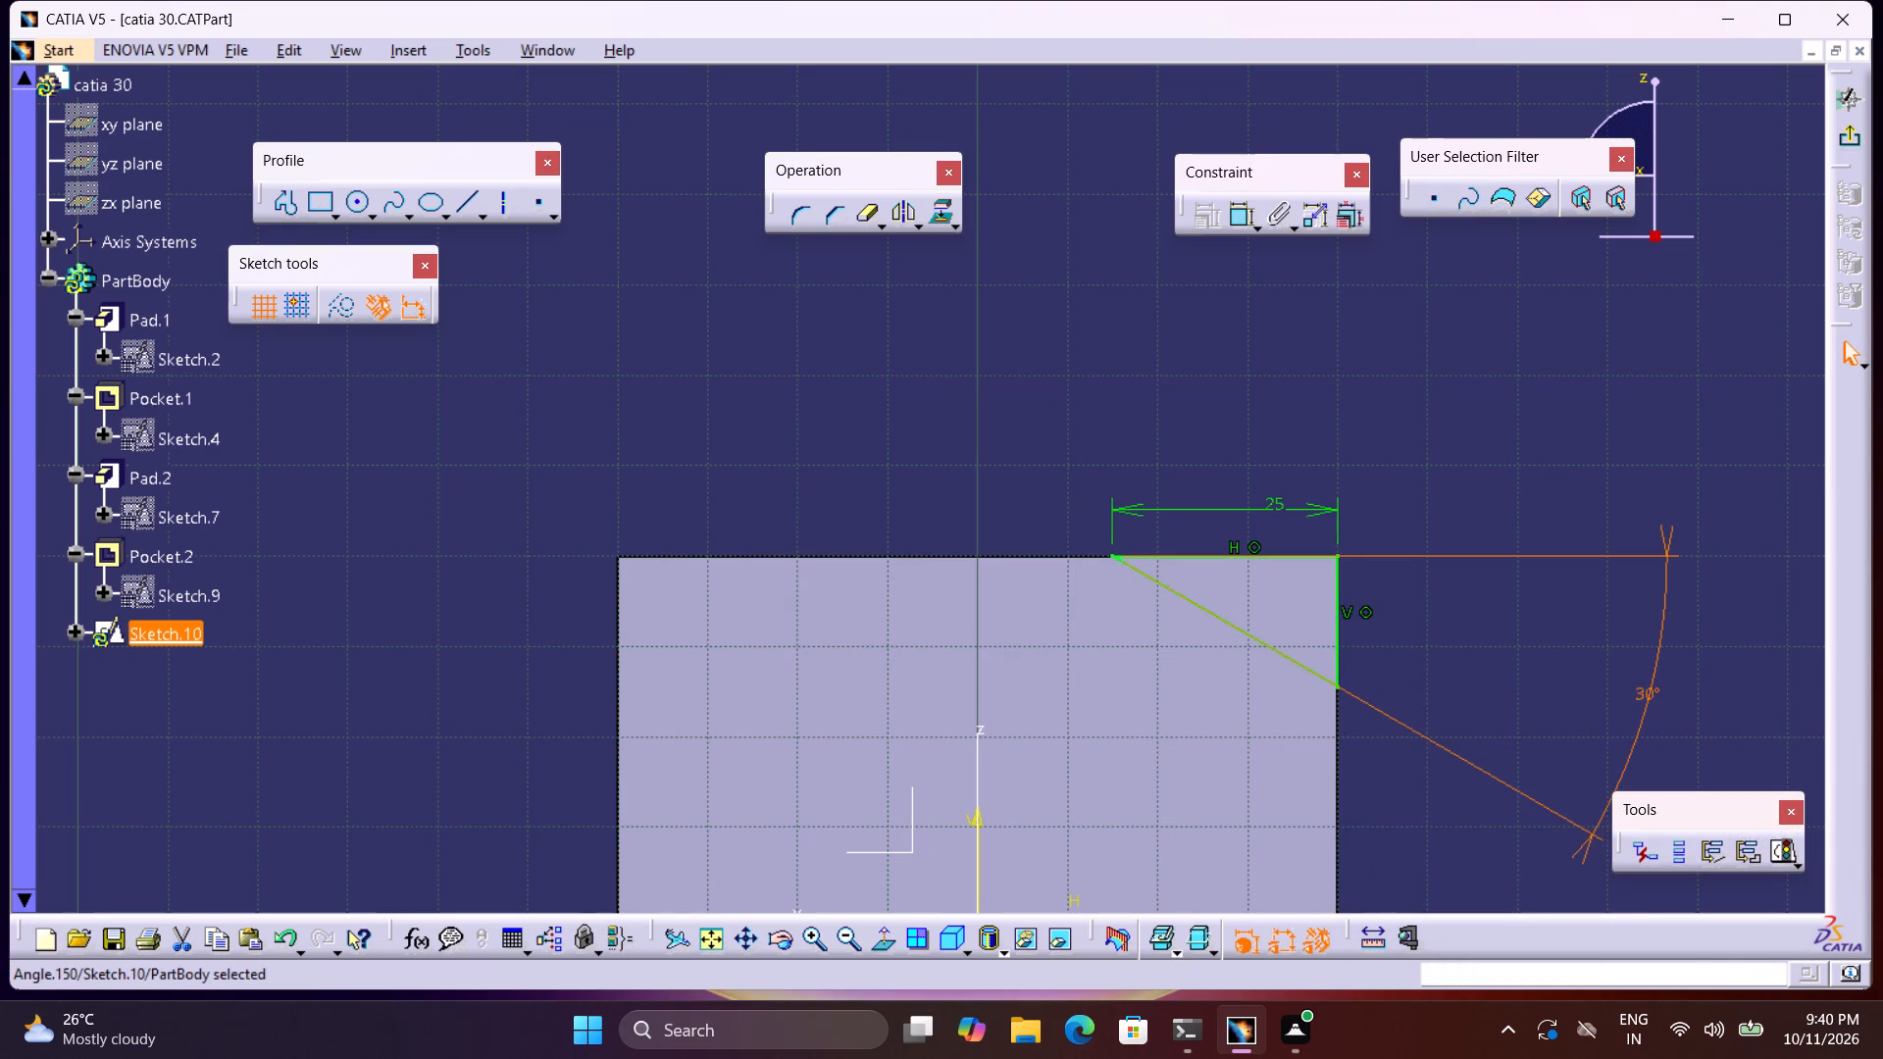
click(1841, 144)
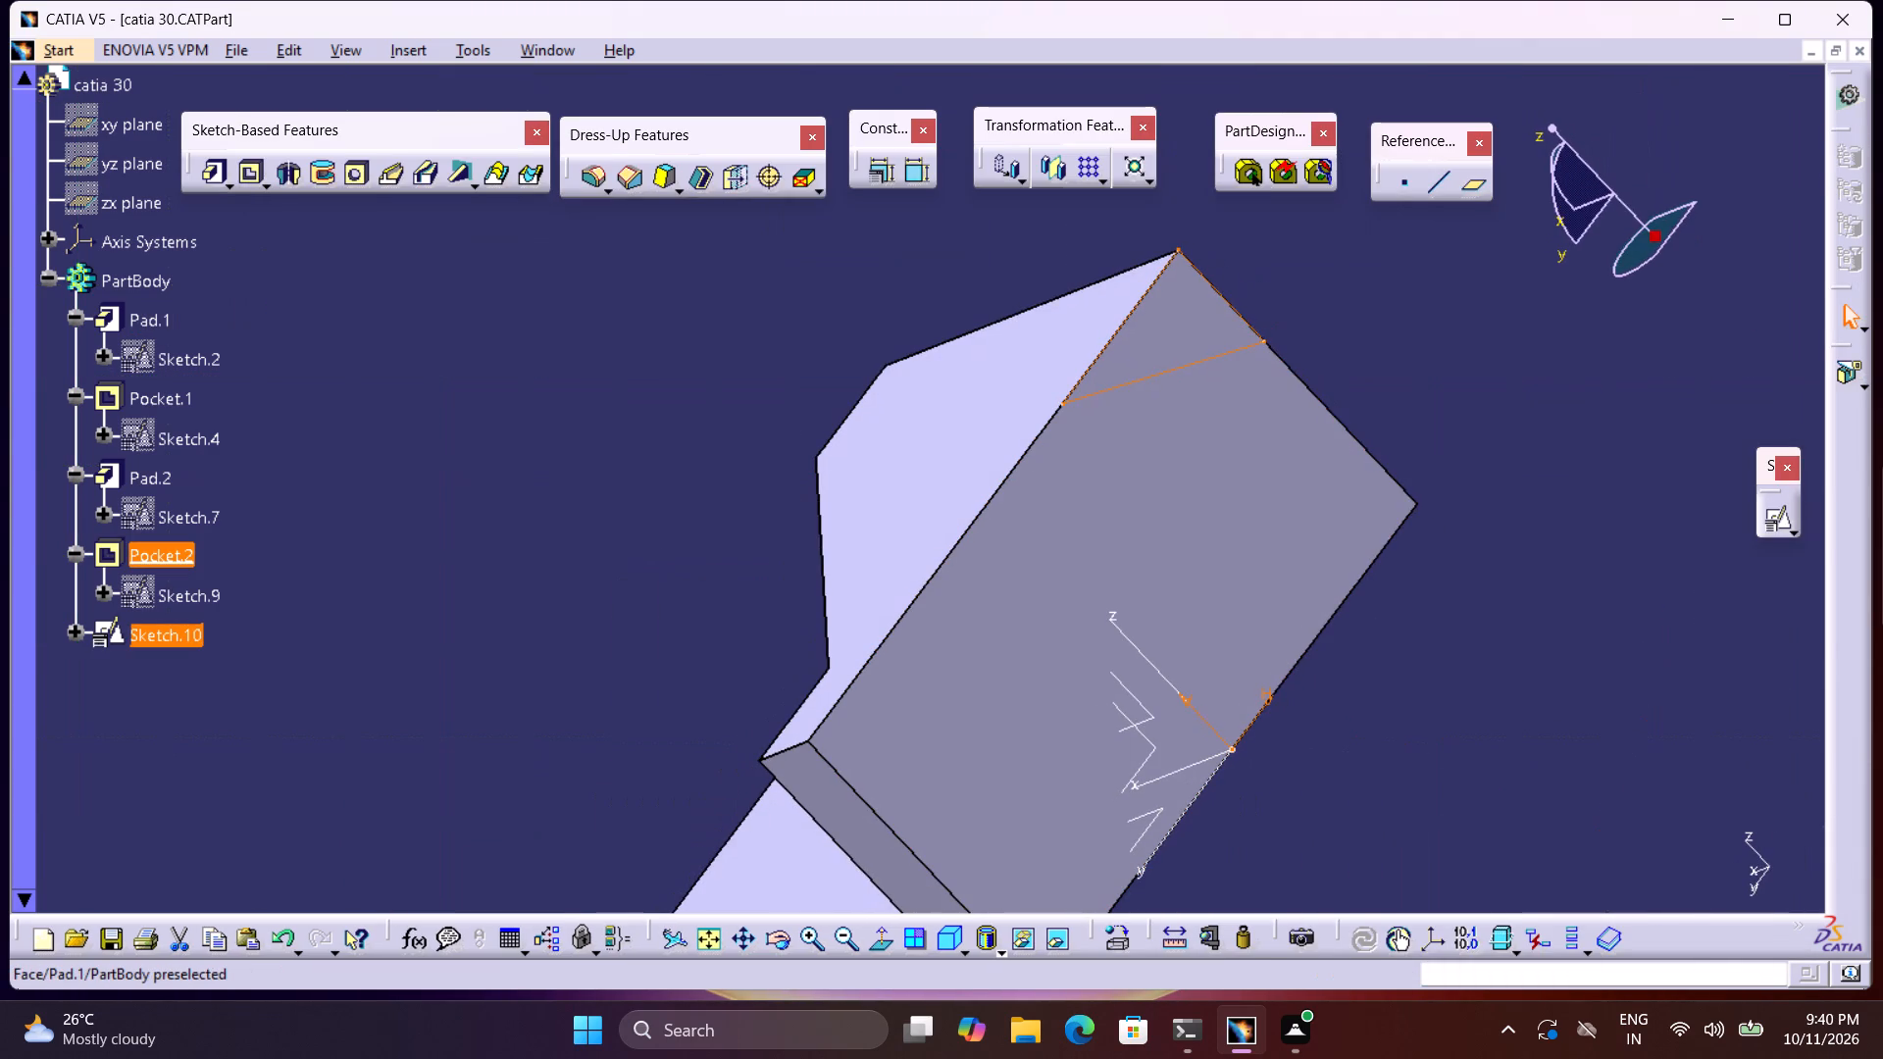
Cut a pocket from the triangle sketch (Sketch.10) with its limit type set to Up to next.
click(247, 177)
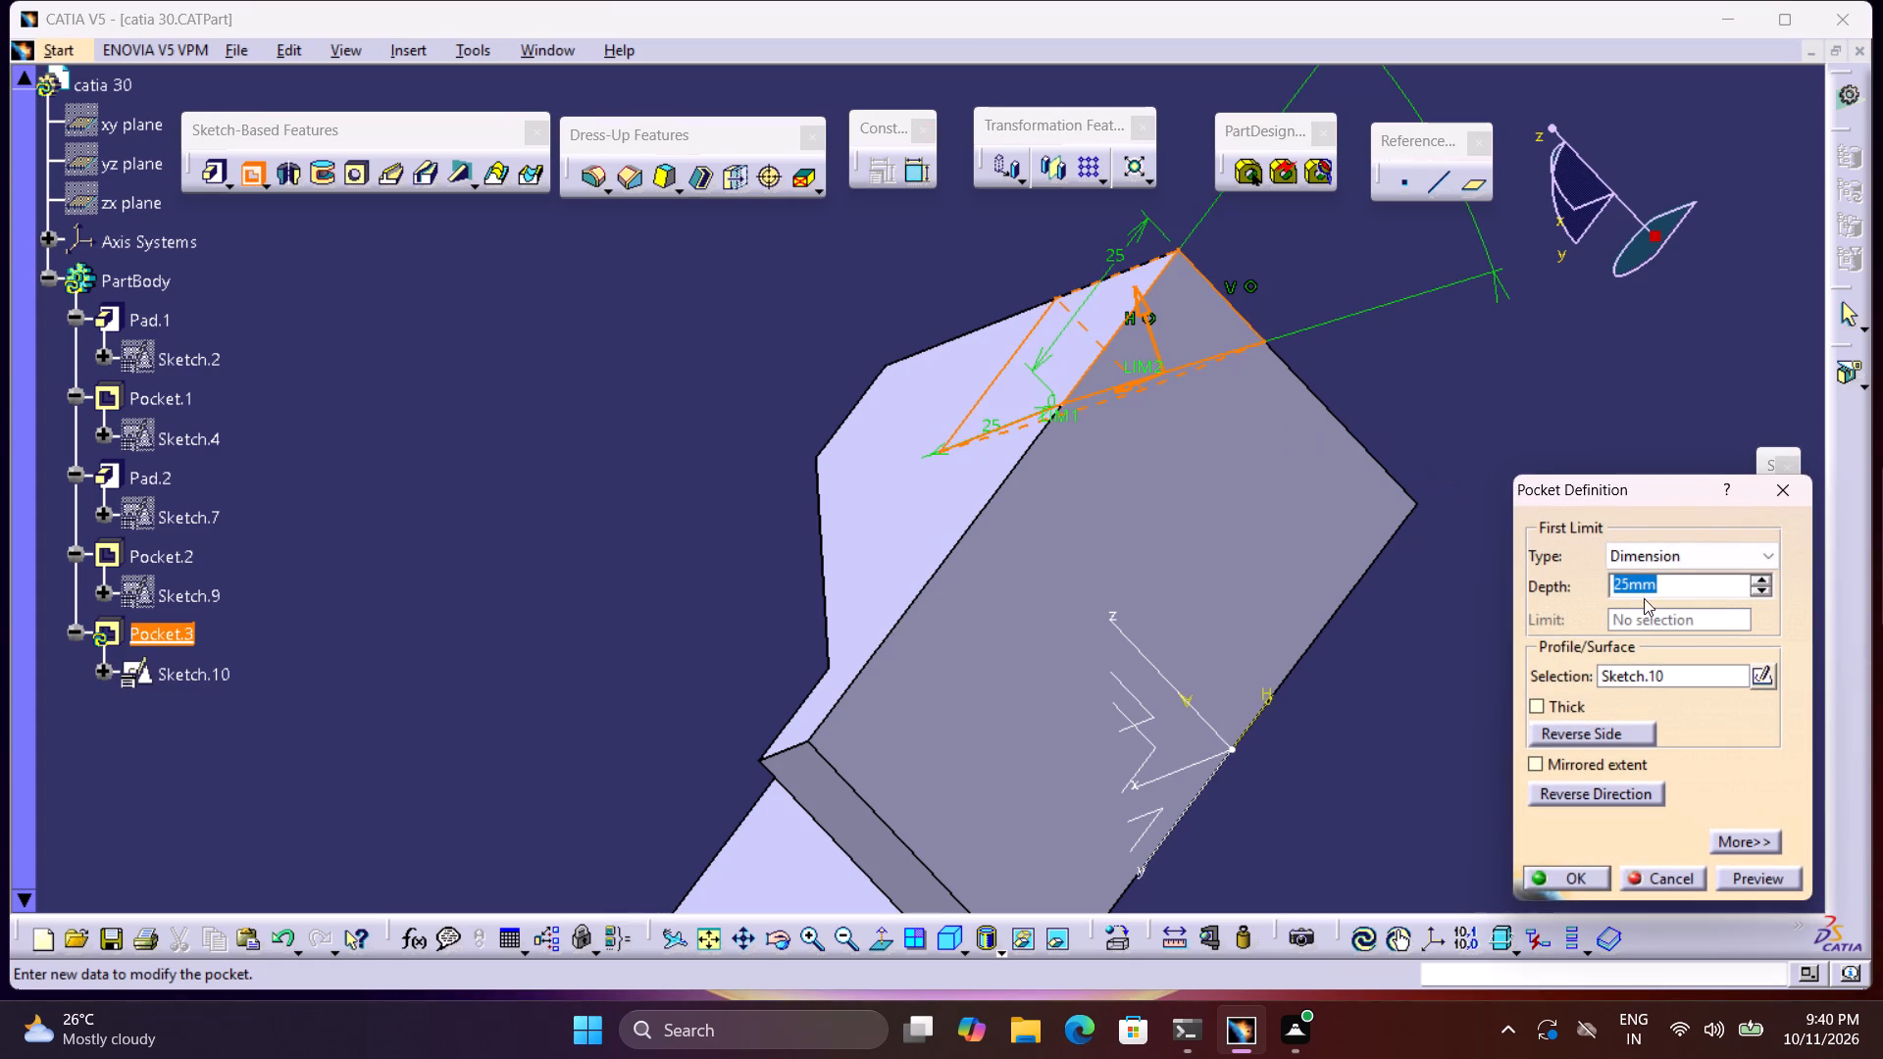
click(1667, 565)
click(1646, 593)
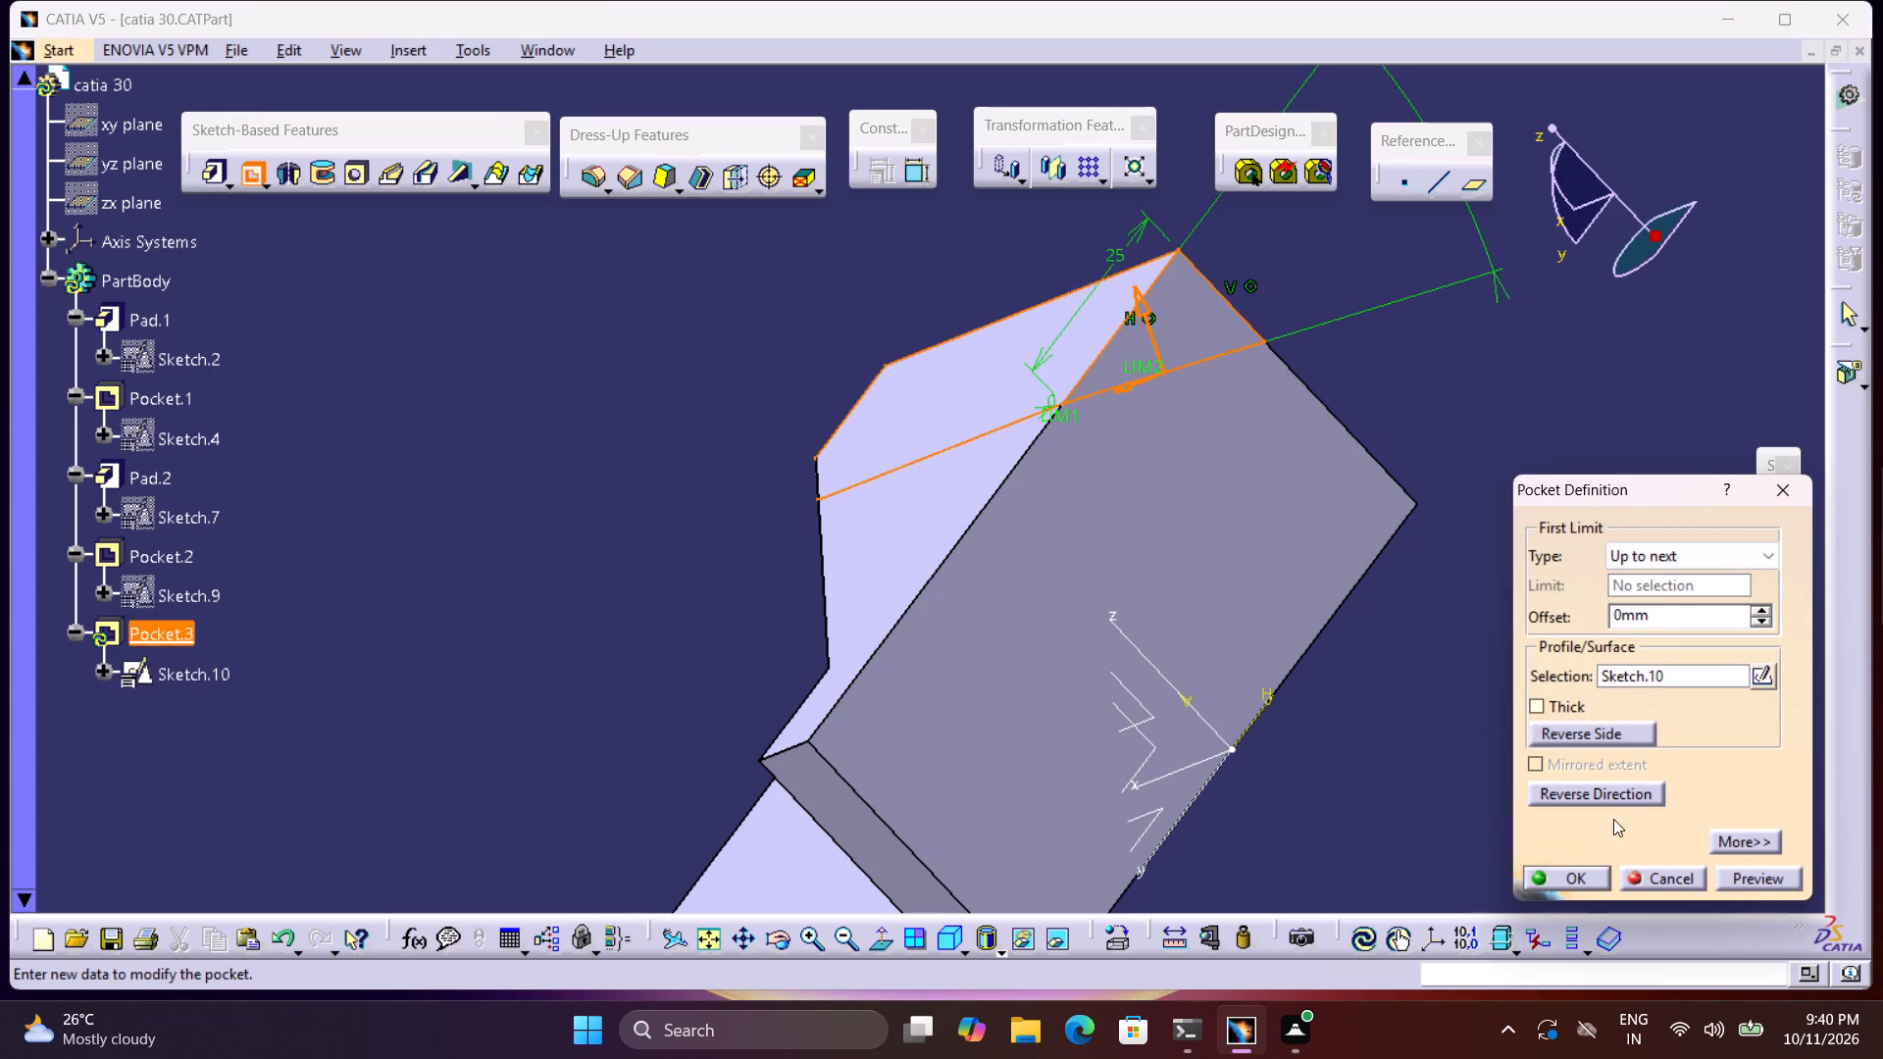
click(1579, 872)
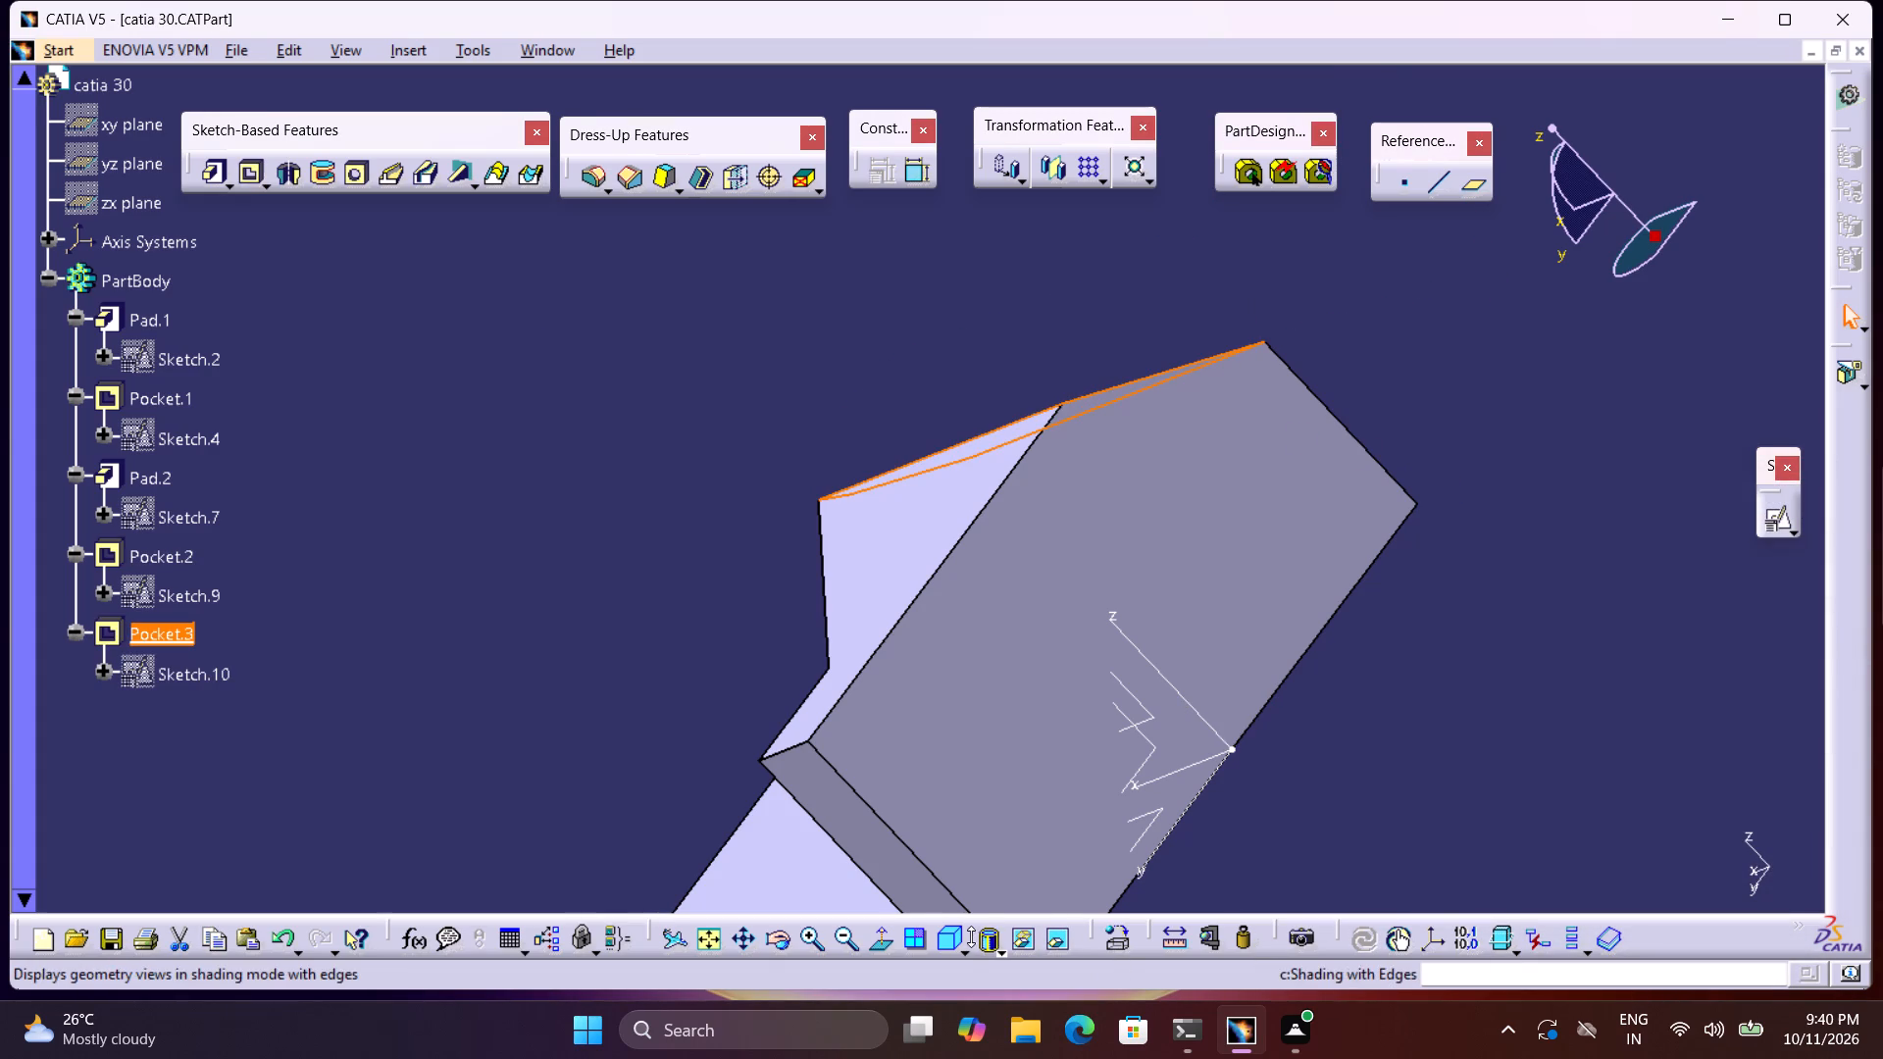
Start a hole on the top face of the base (Pad.1) and open its positioning sketch.
click(947, 935)
middle_drag(1336, 704, 1300, 501)
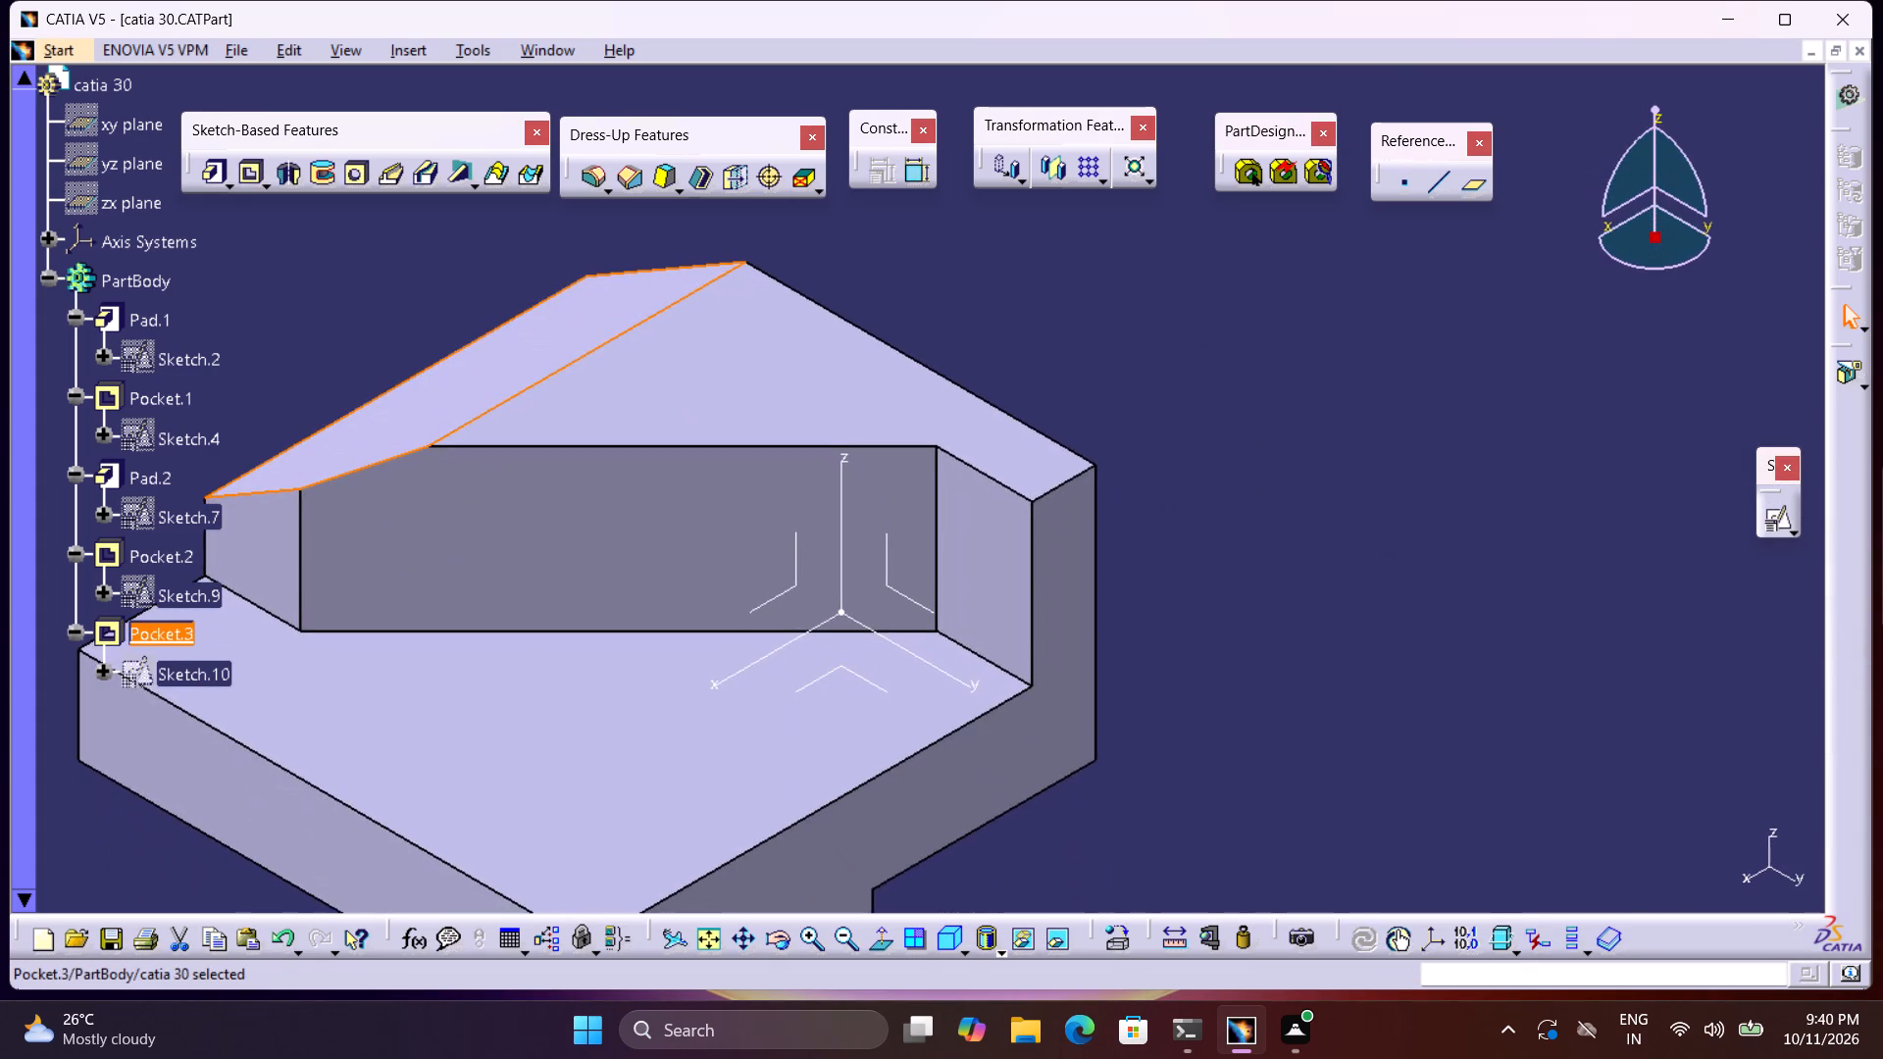
middle_drag(1338, 639, 1426, 607)
click(1429, 607)
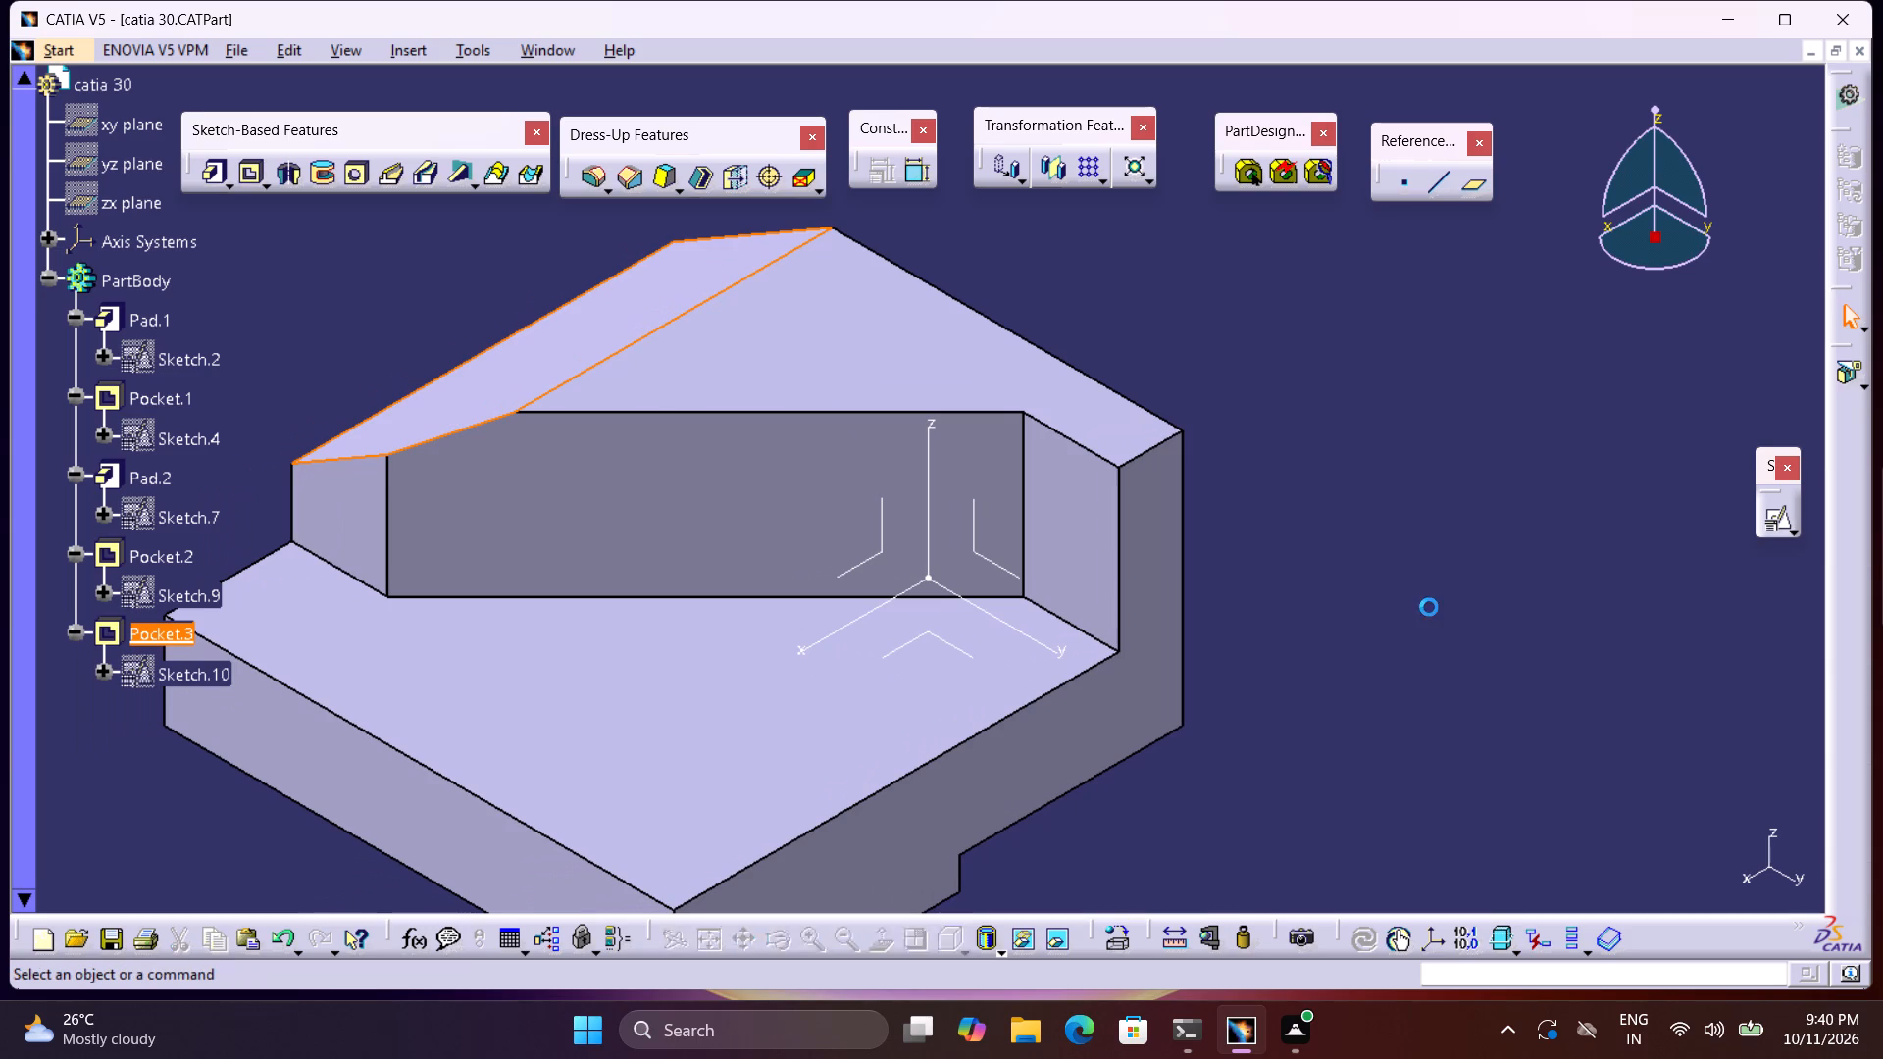
middle_drag(1426, 601, 1473, 512)
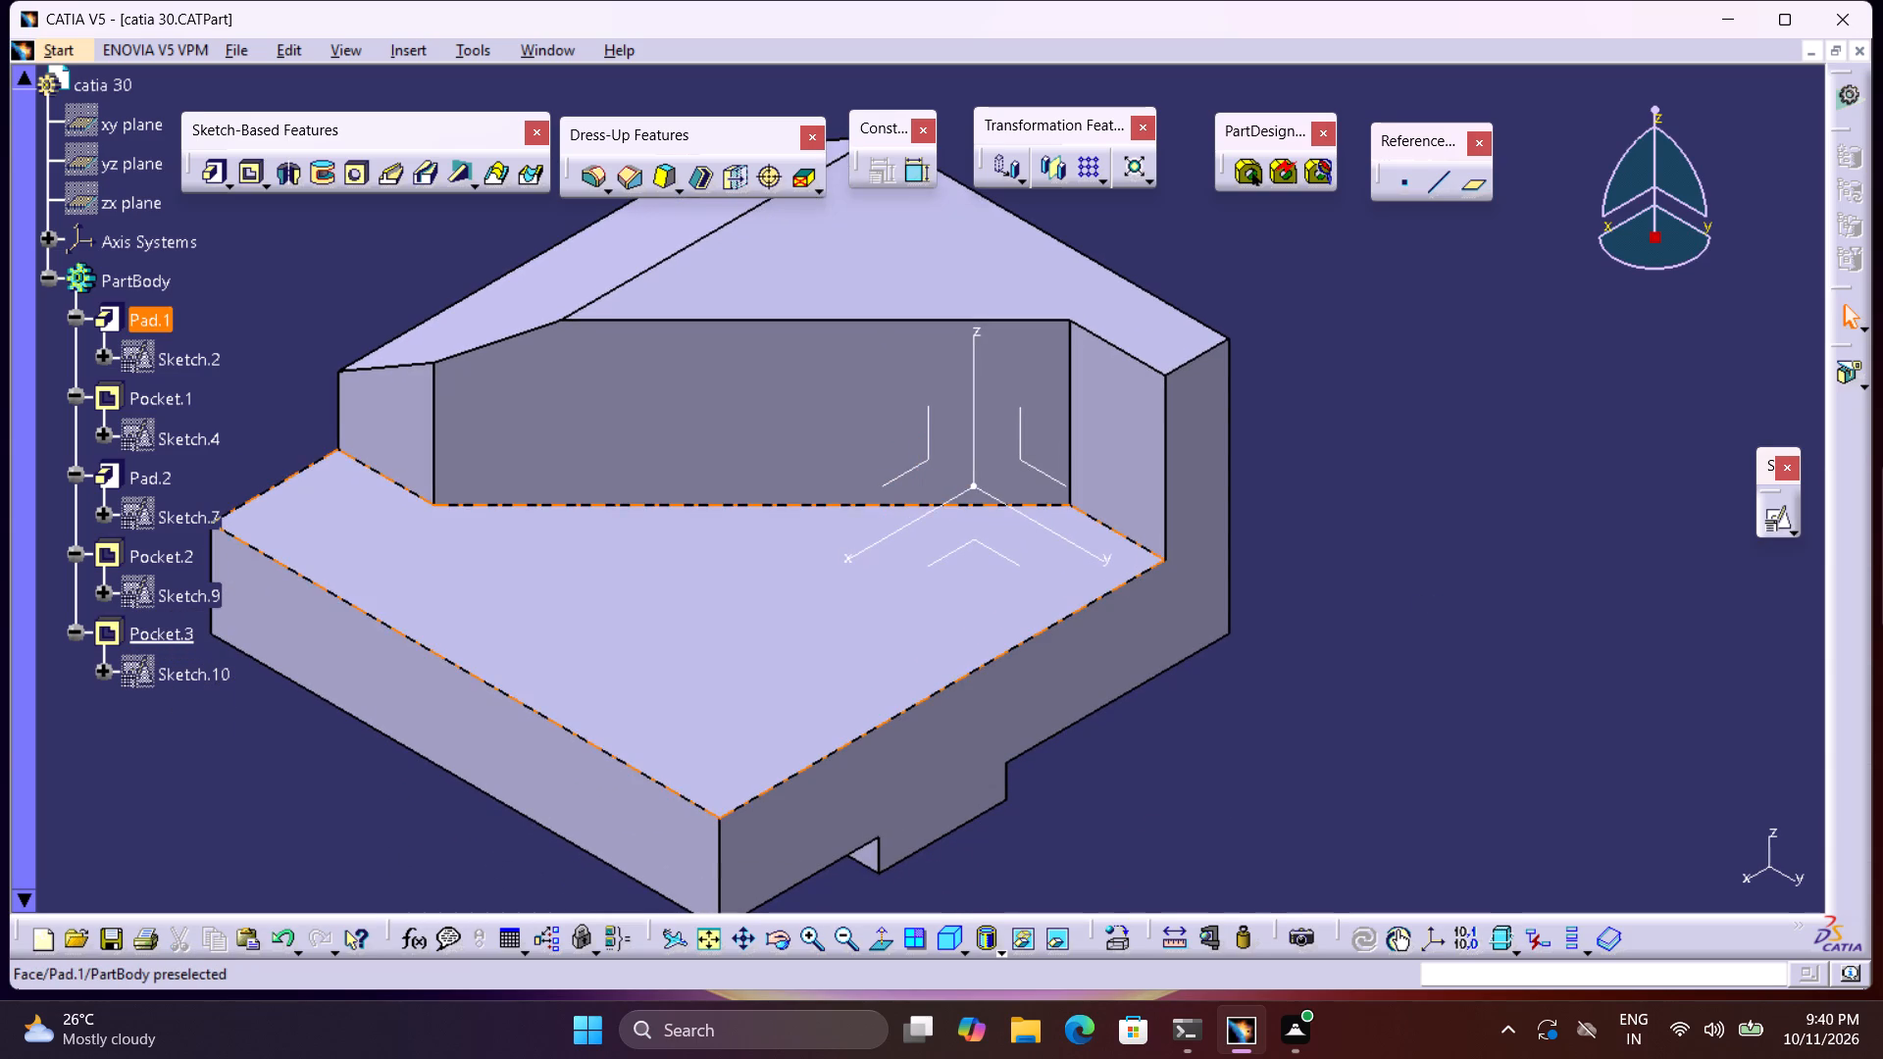
click(356, 167)
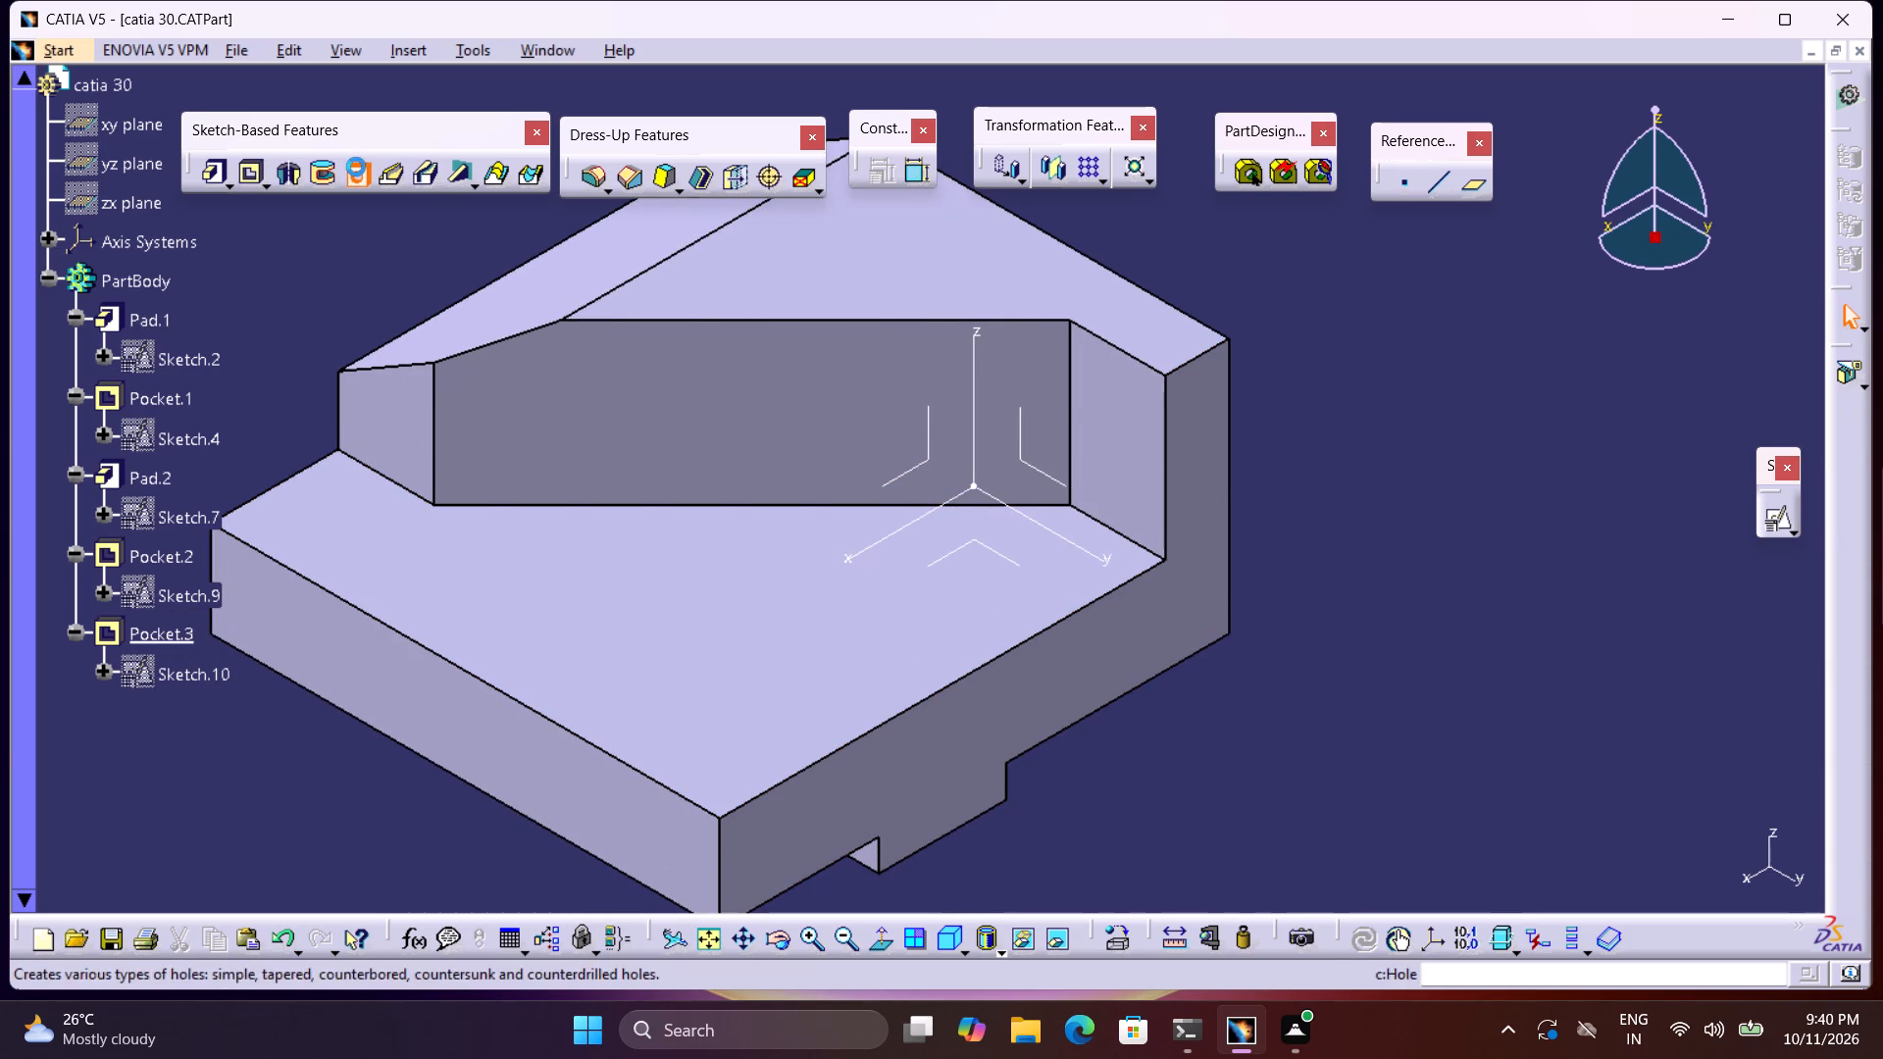
click(706, 620)
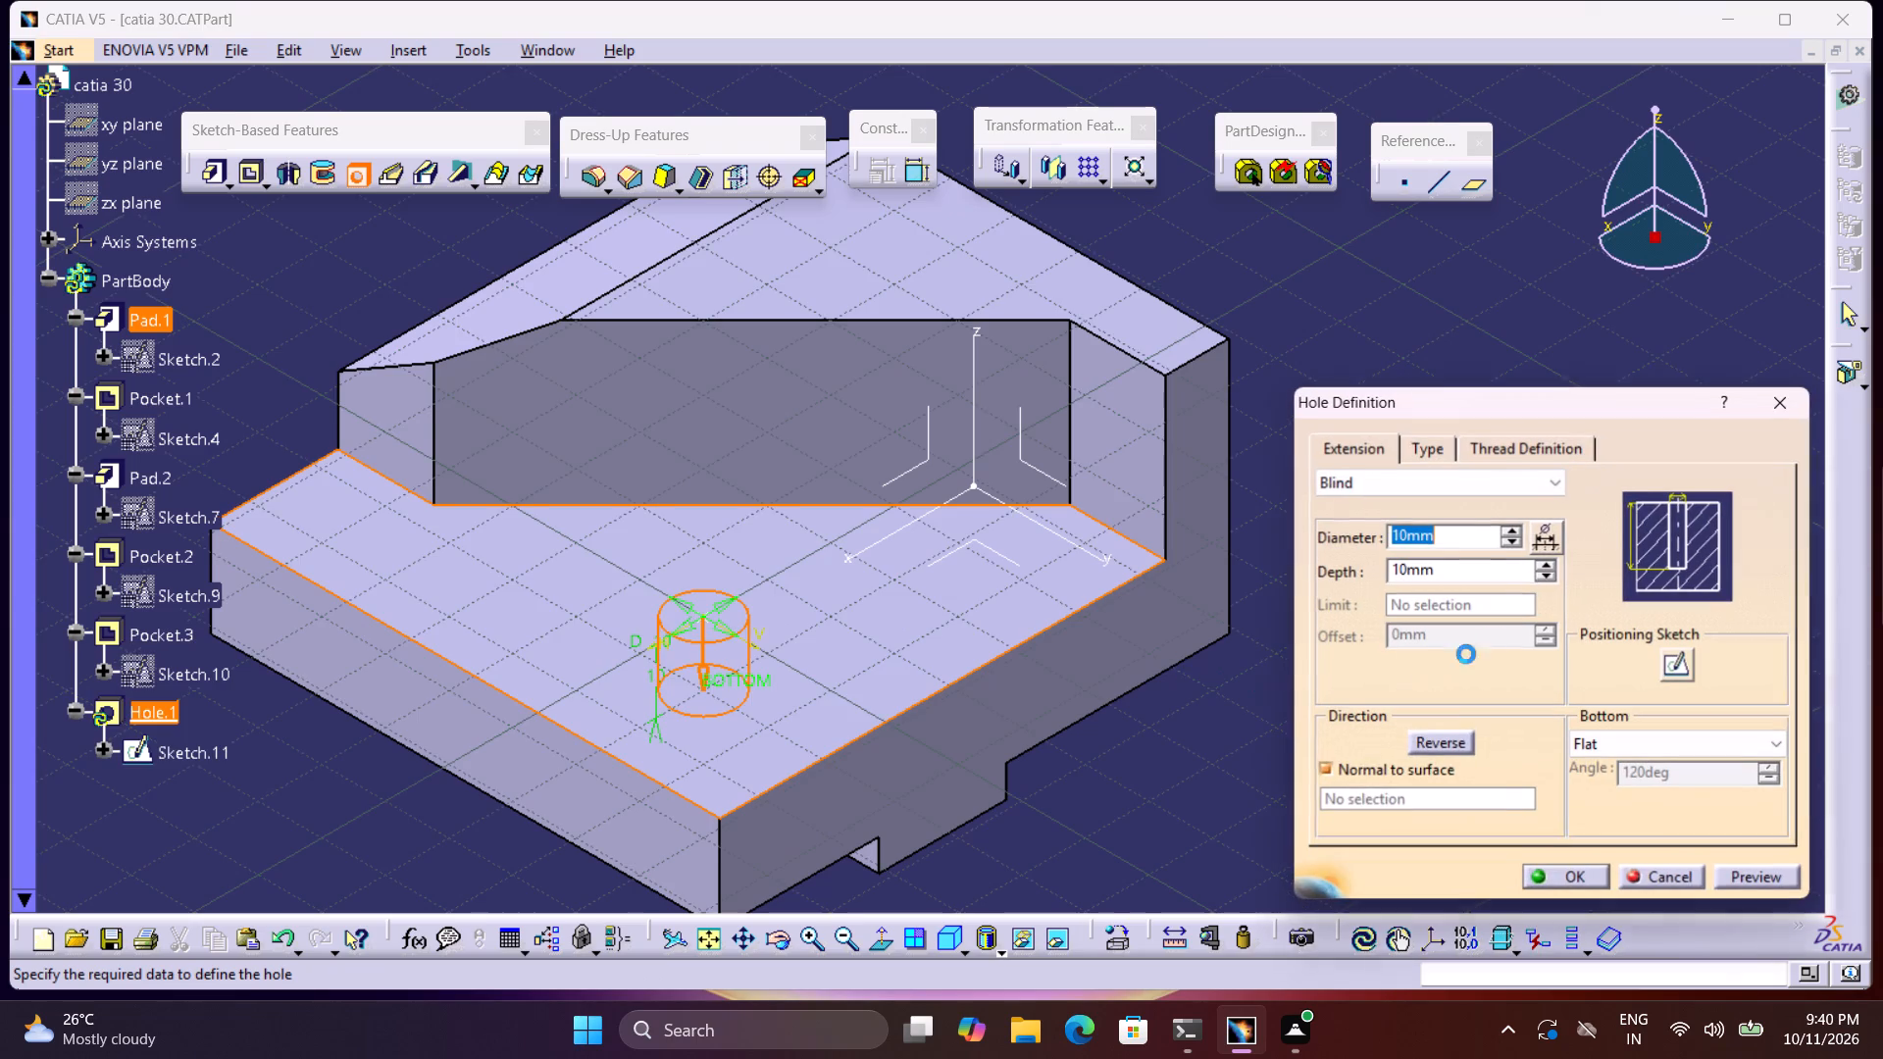
click(1674, 673)
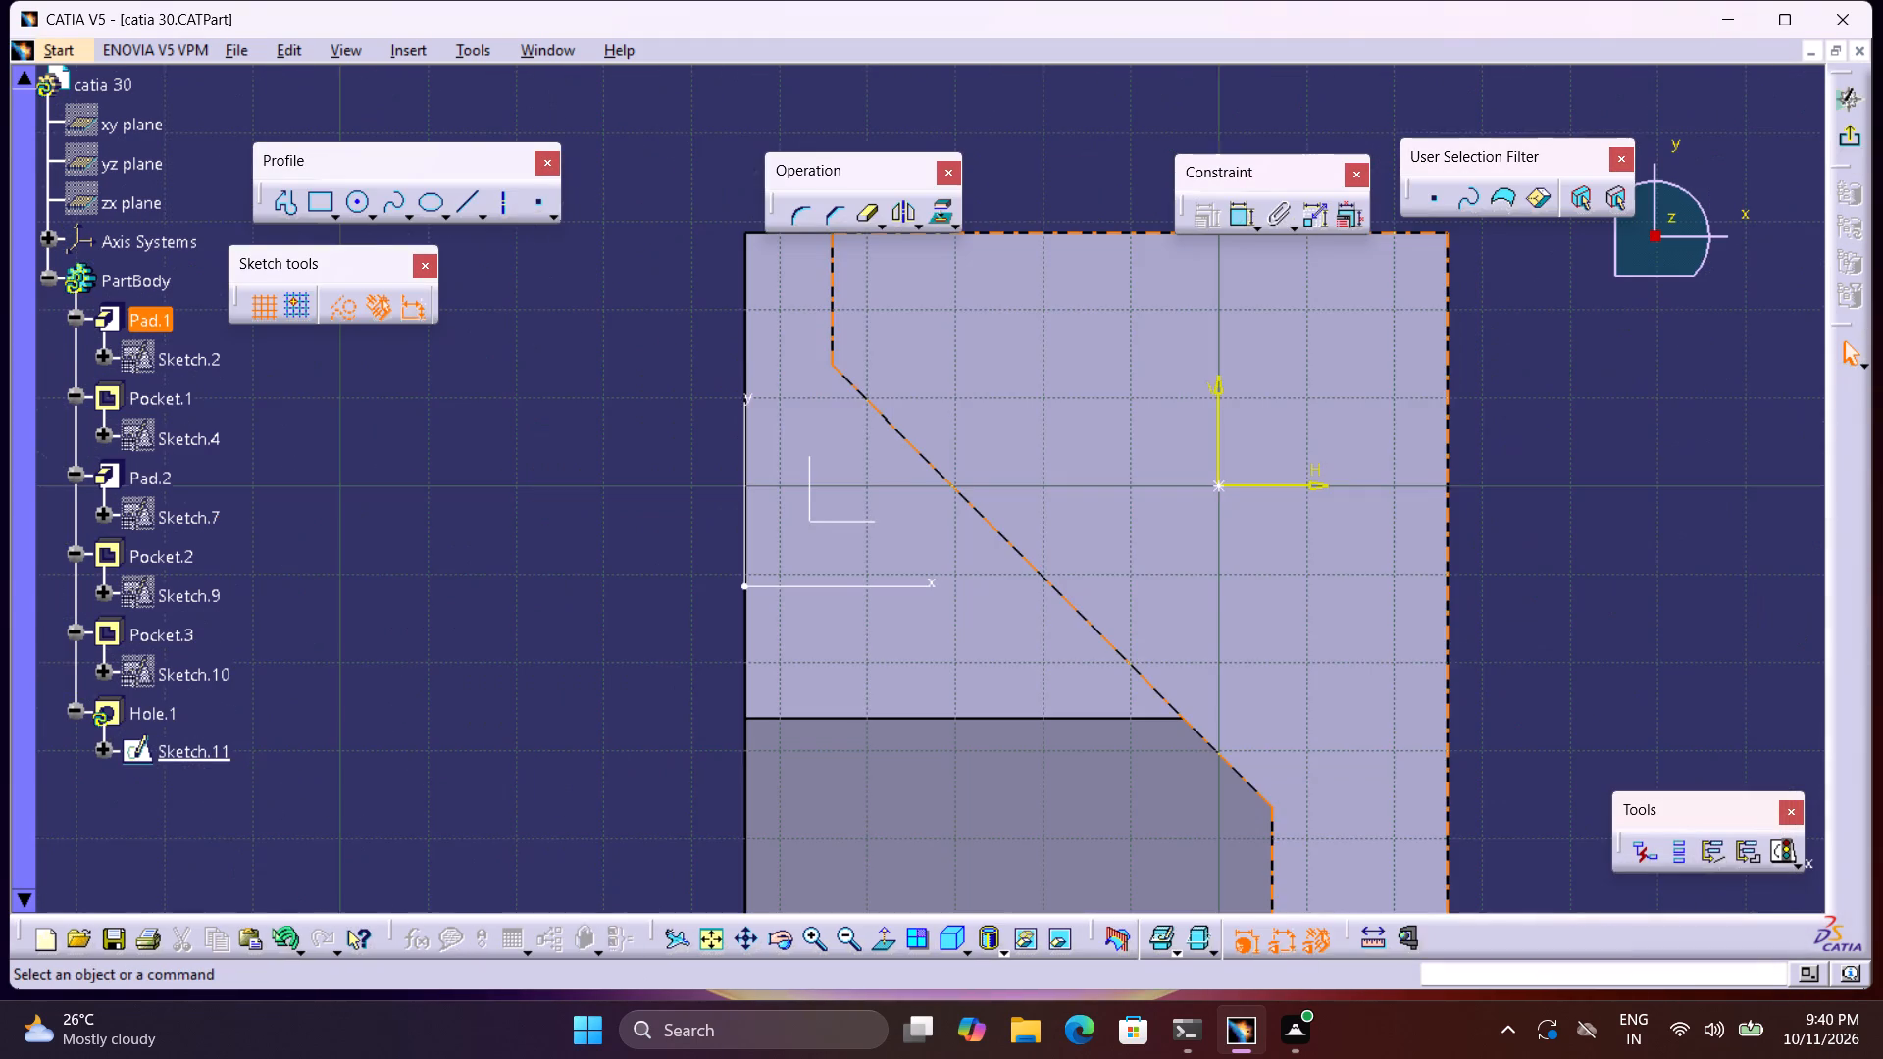
Dimension the hole centre from the base face's right-hand vertical edge and set the distance to 35 mm.
middle_drag(1278, 656, 1158, 571)
middle_drag(1330, 465, 1366, 602)
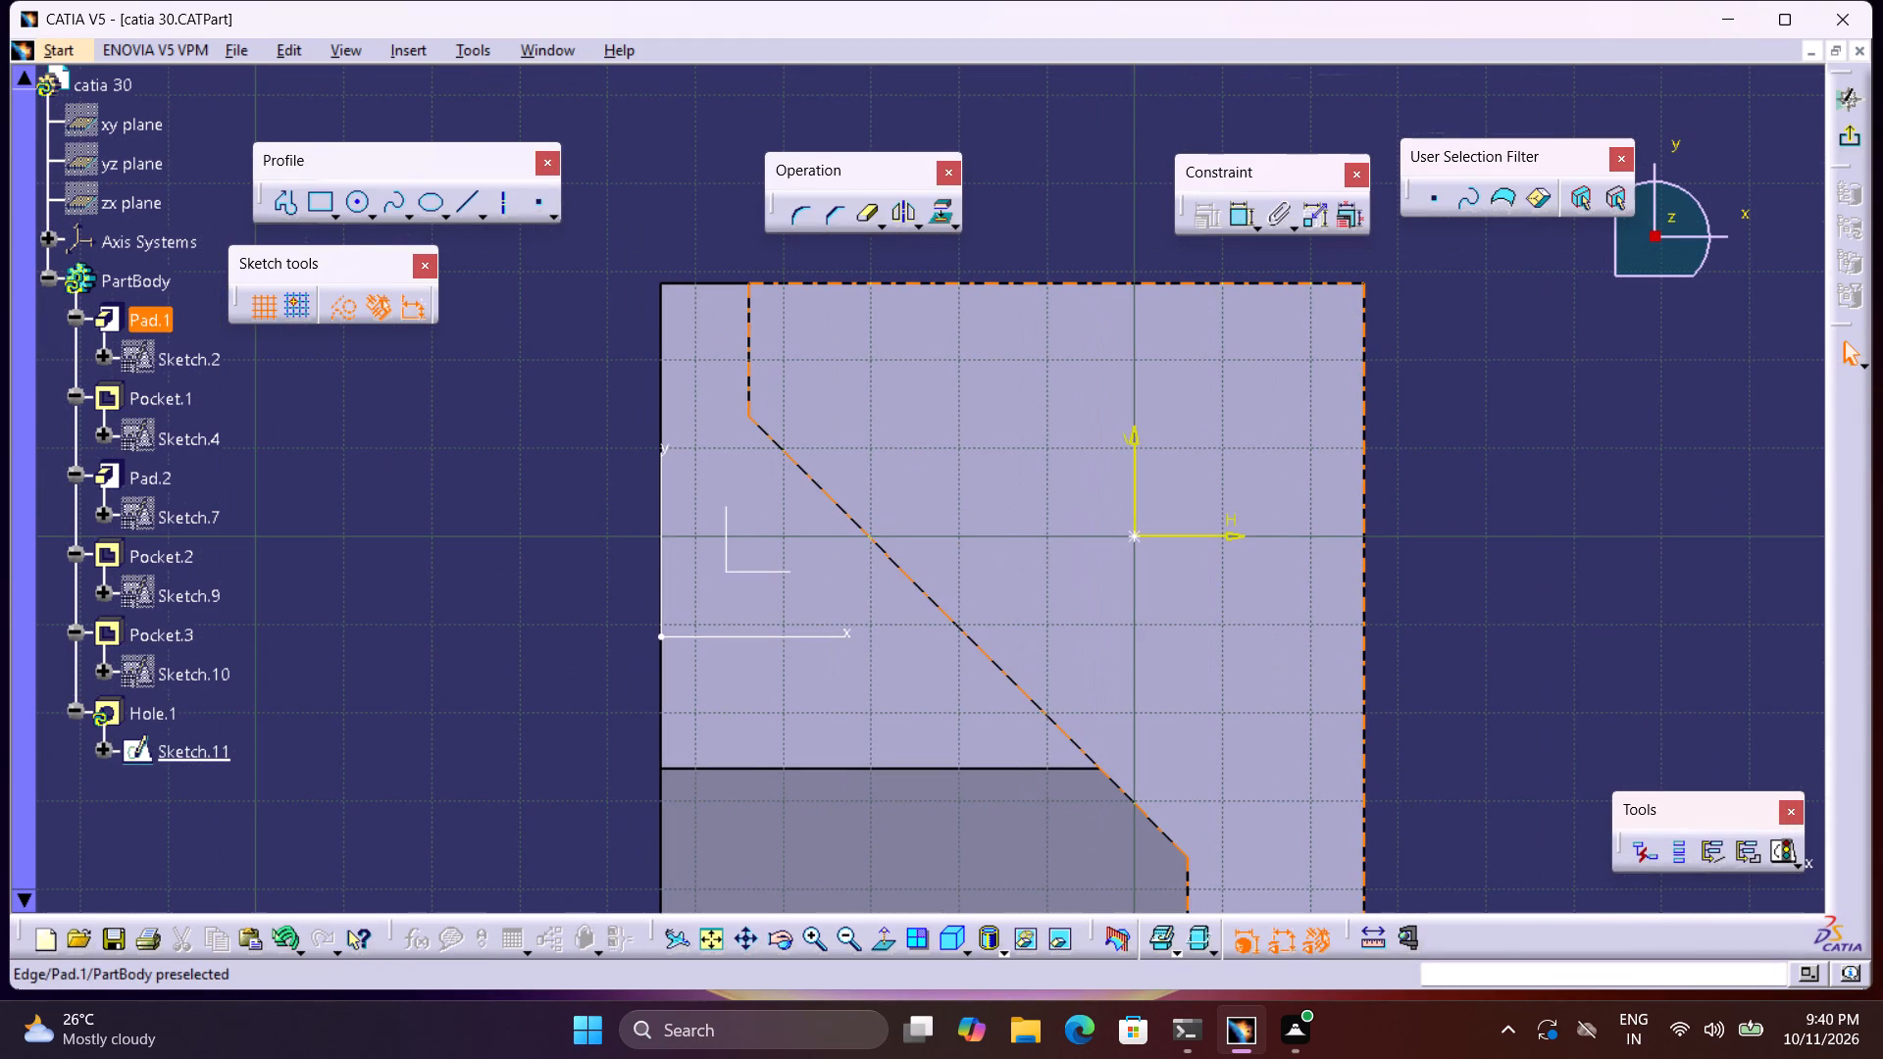
click(1234, 228)
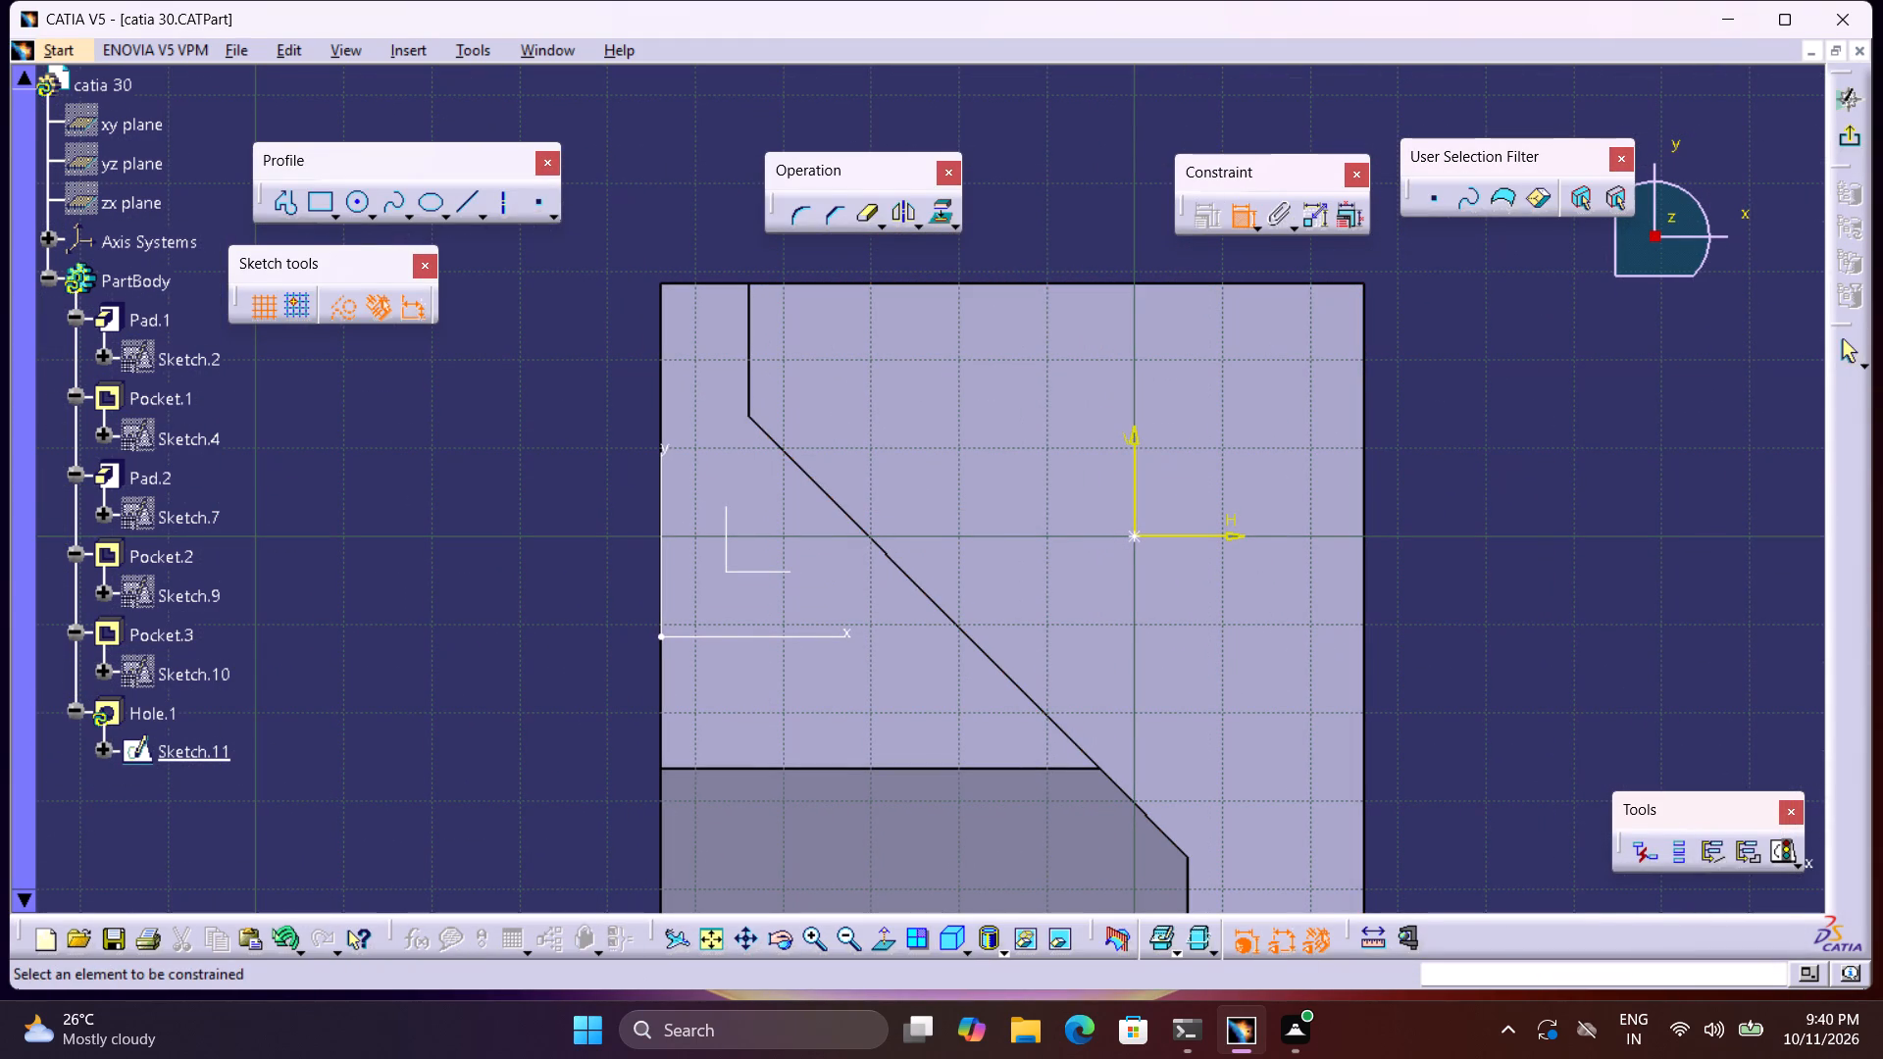
click(1134, 533)
middle_drag(1292, 573, 1283, 527)
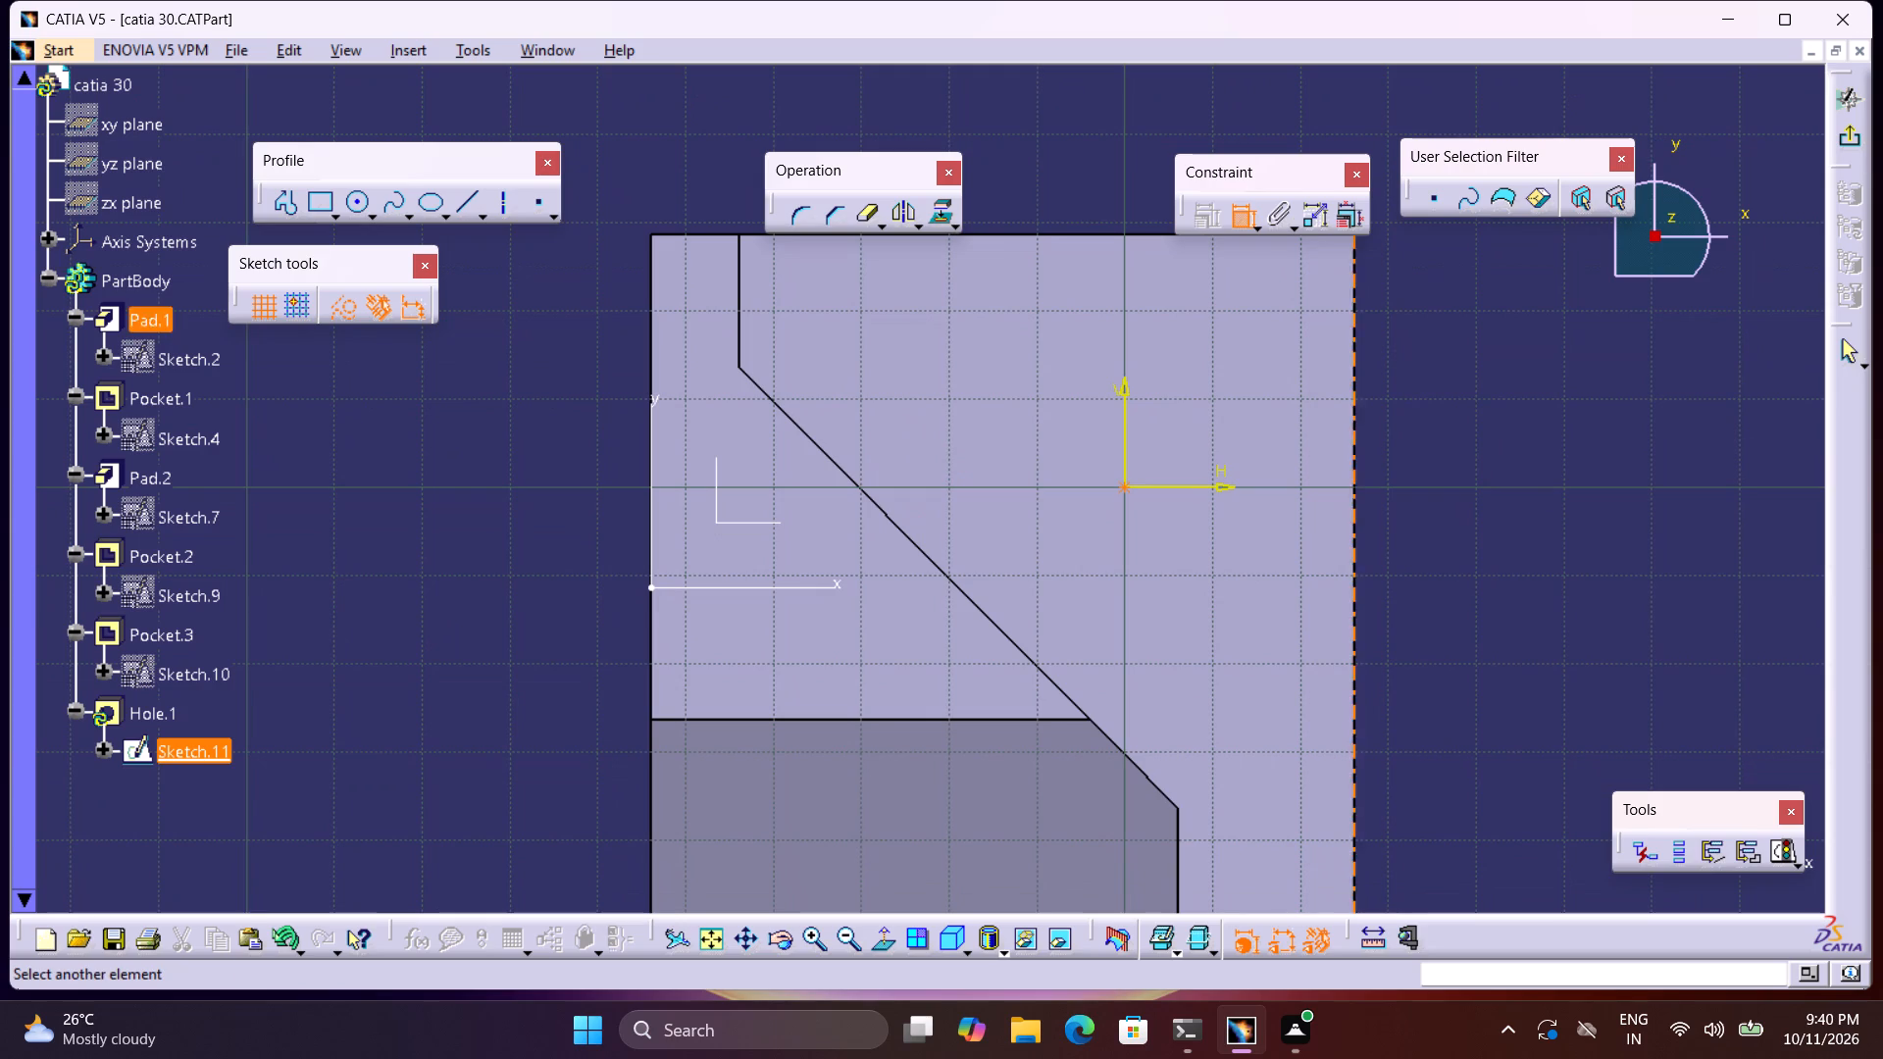
click(1355, 459)
middle_drag(1362, 455, 1392, 757)
click(1295, 455)
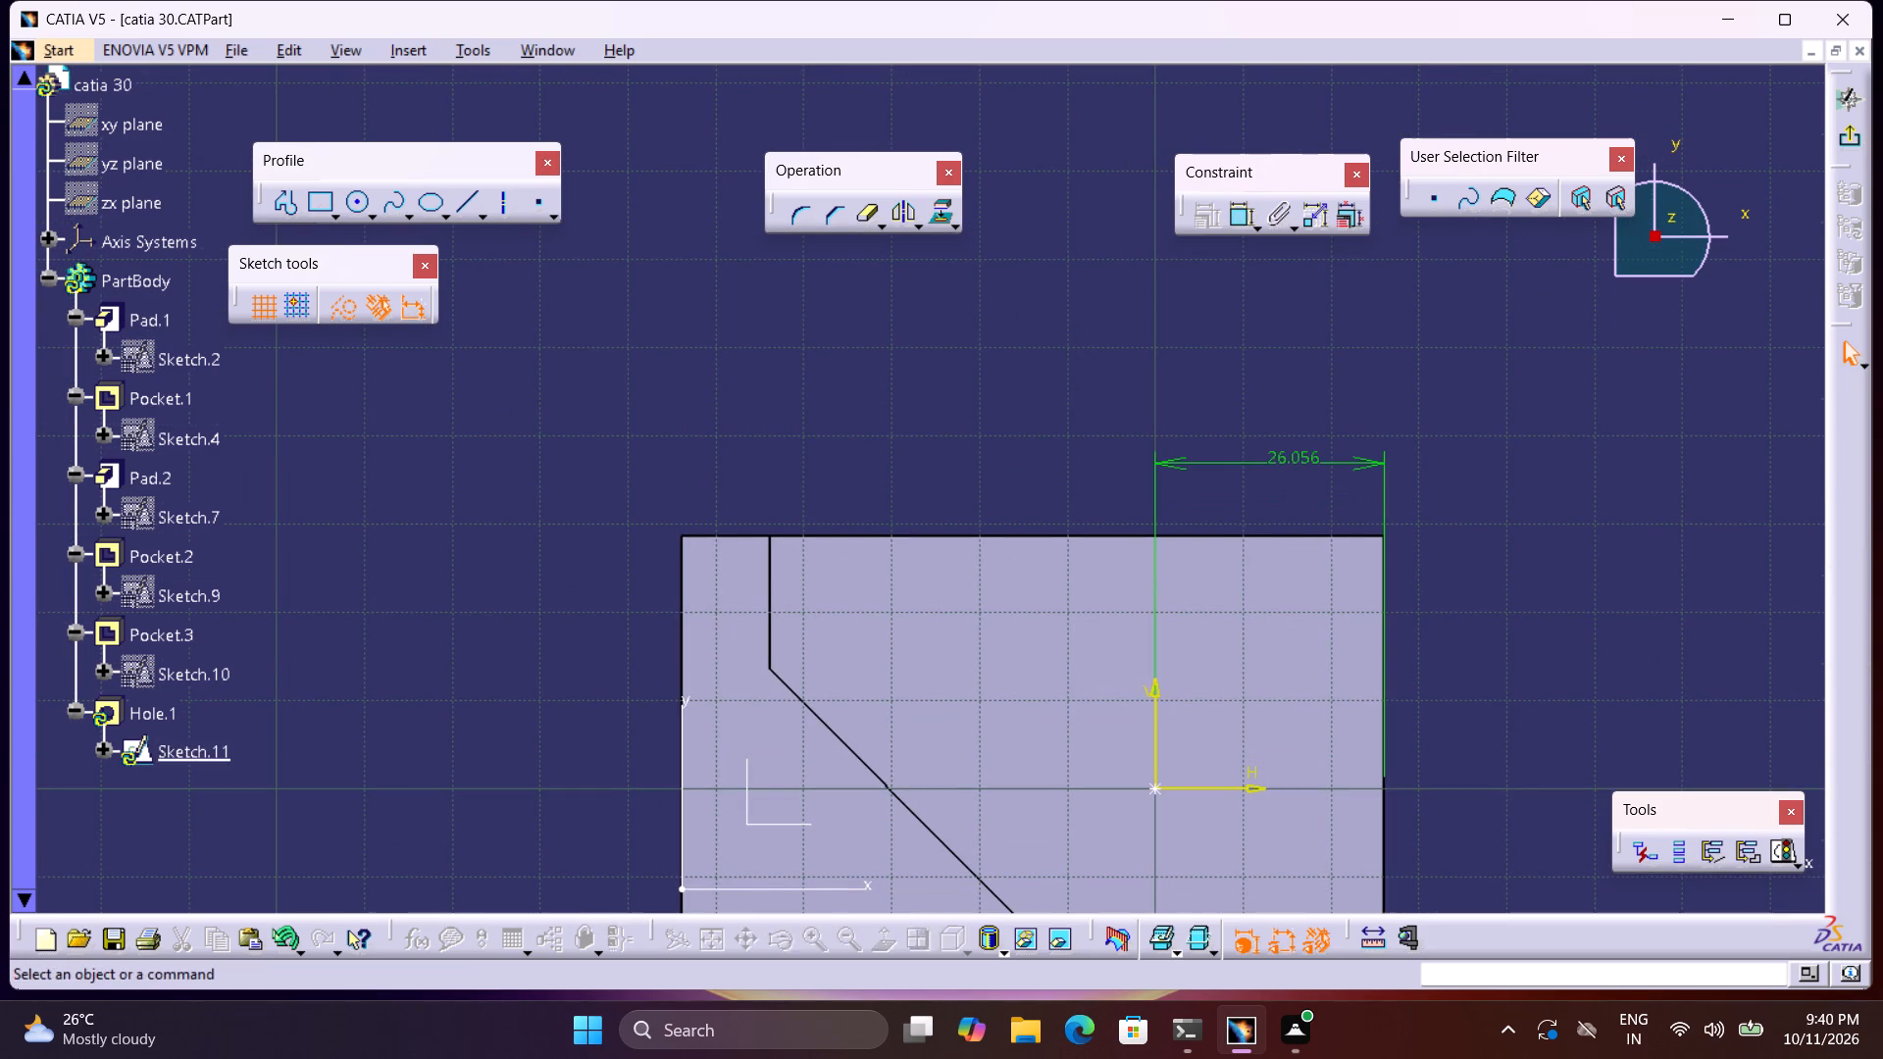
double_click(1298, 457)
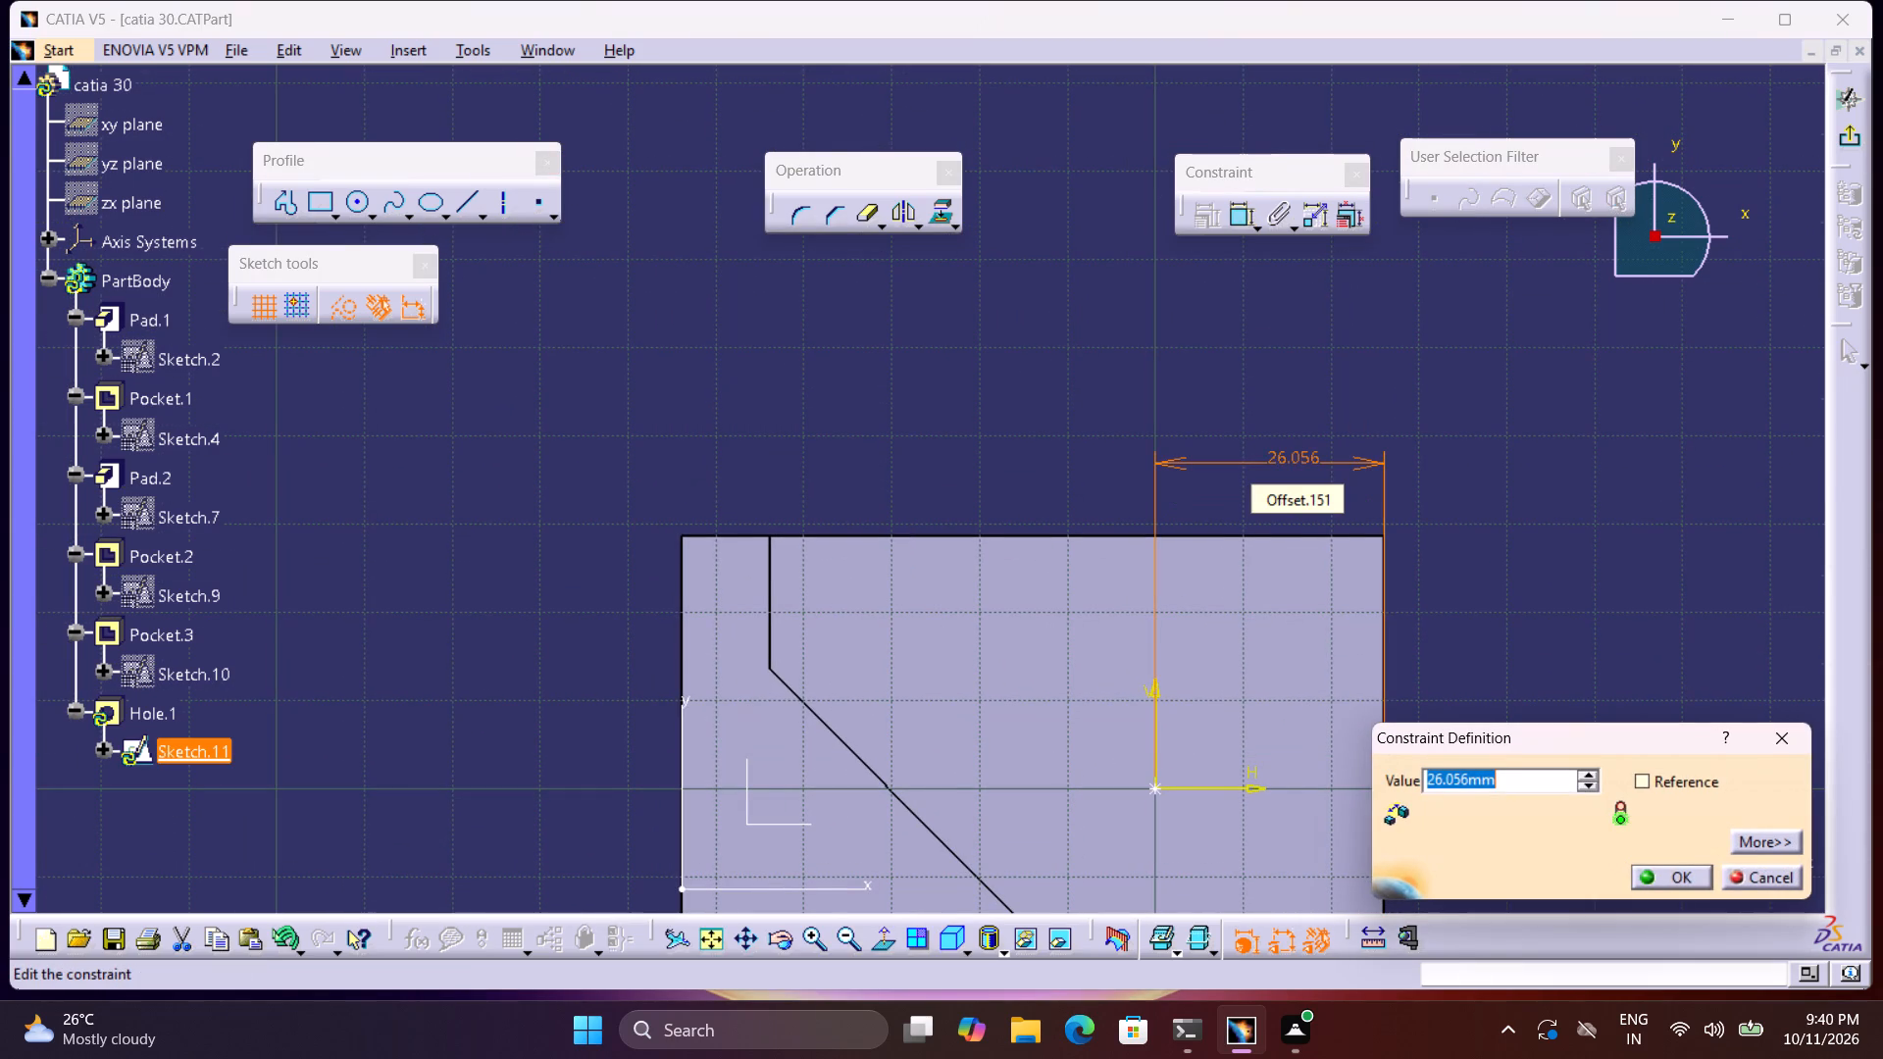
key(3)
key(5)
key(Return)
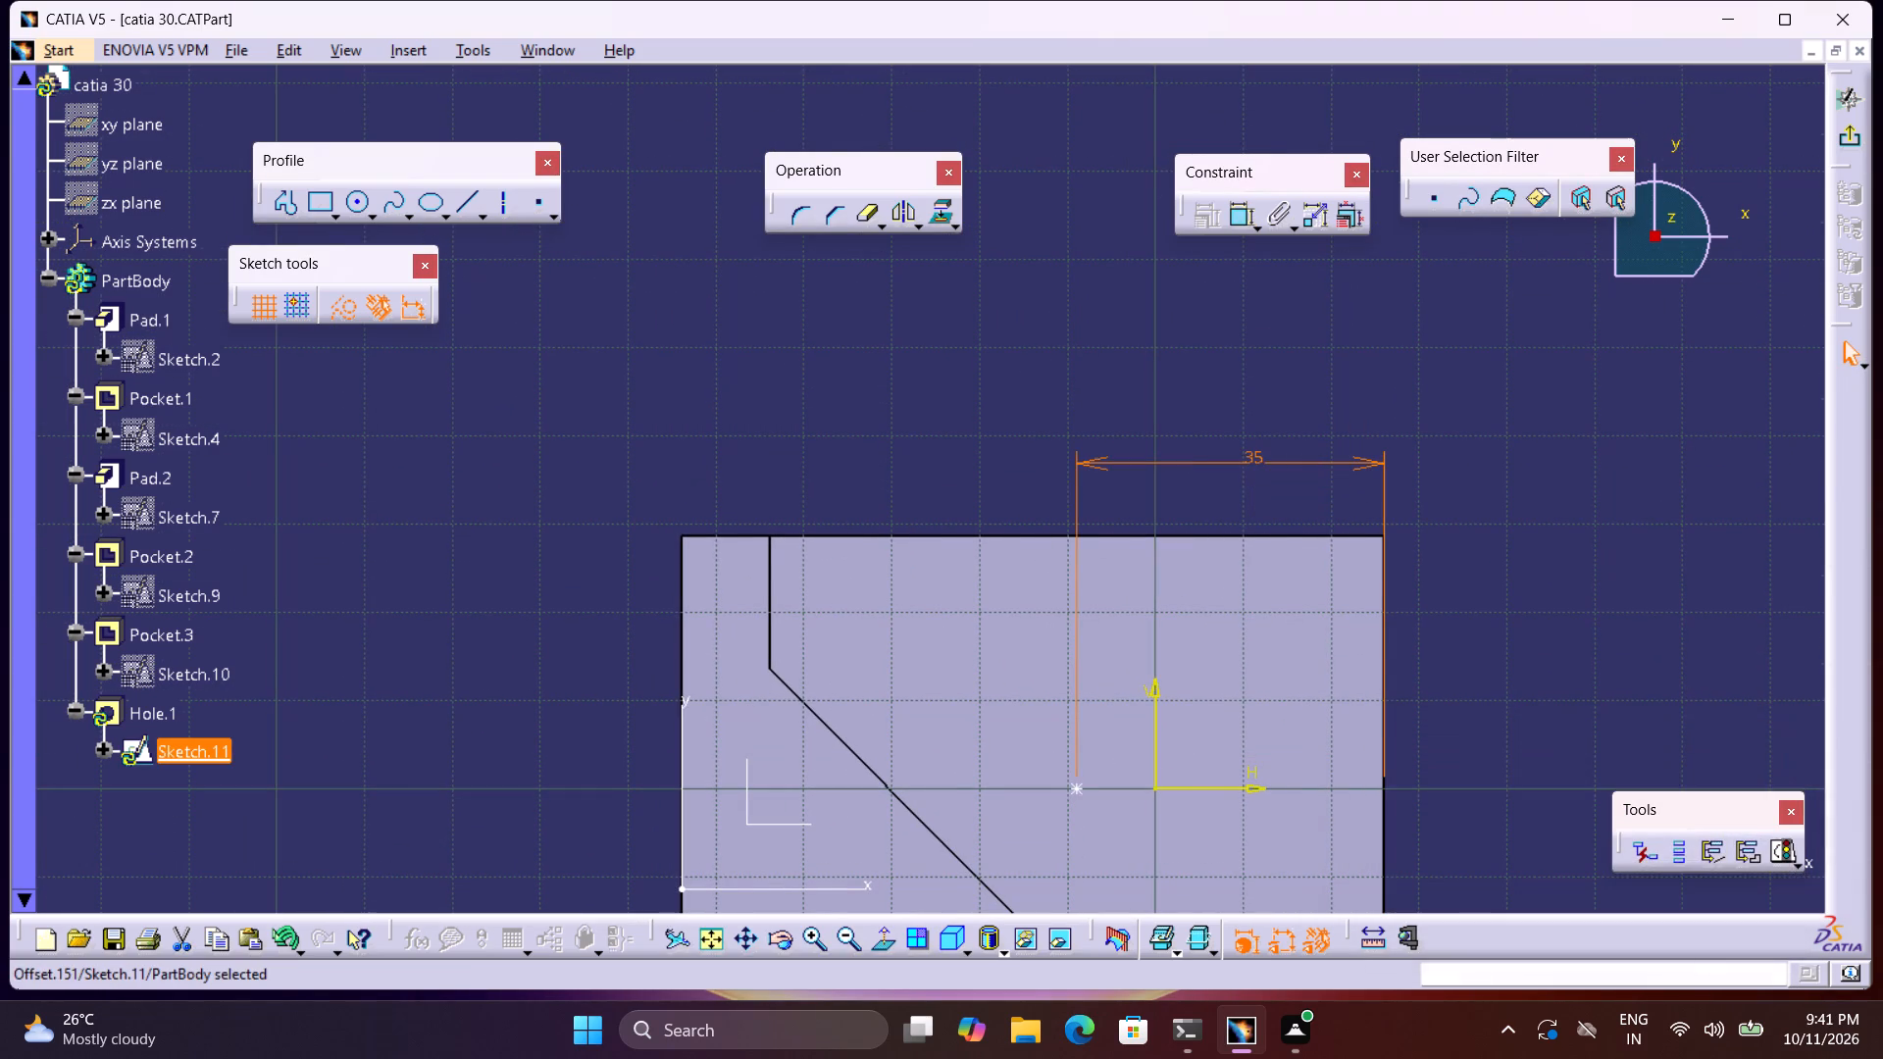
Dimension the hole centre from the face's upper edge, set the distance to 25 mm, and exit the positioning sketch.
middle_drag(1455, 603, 1434, 559)
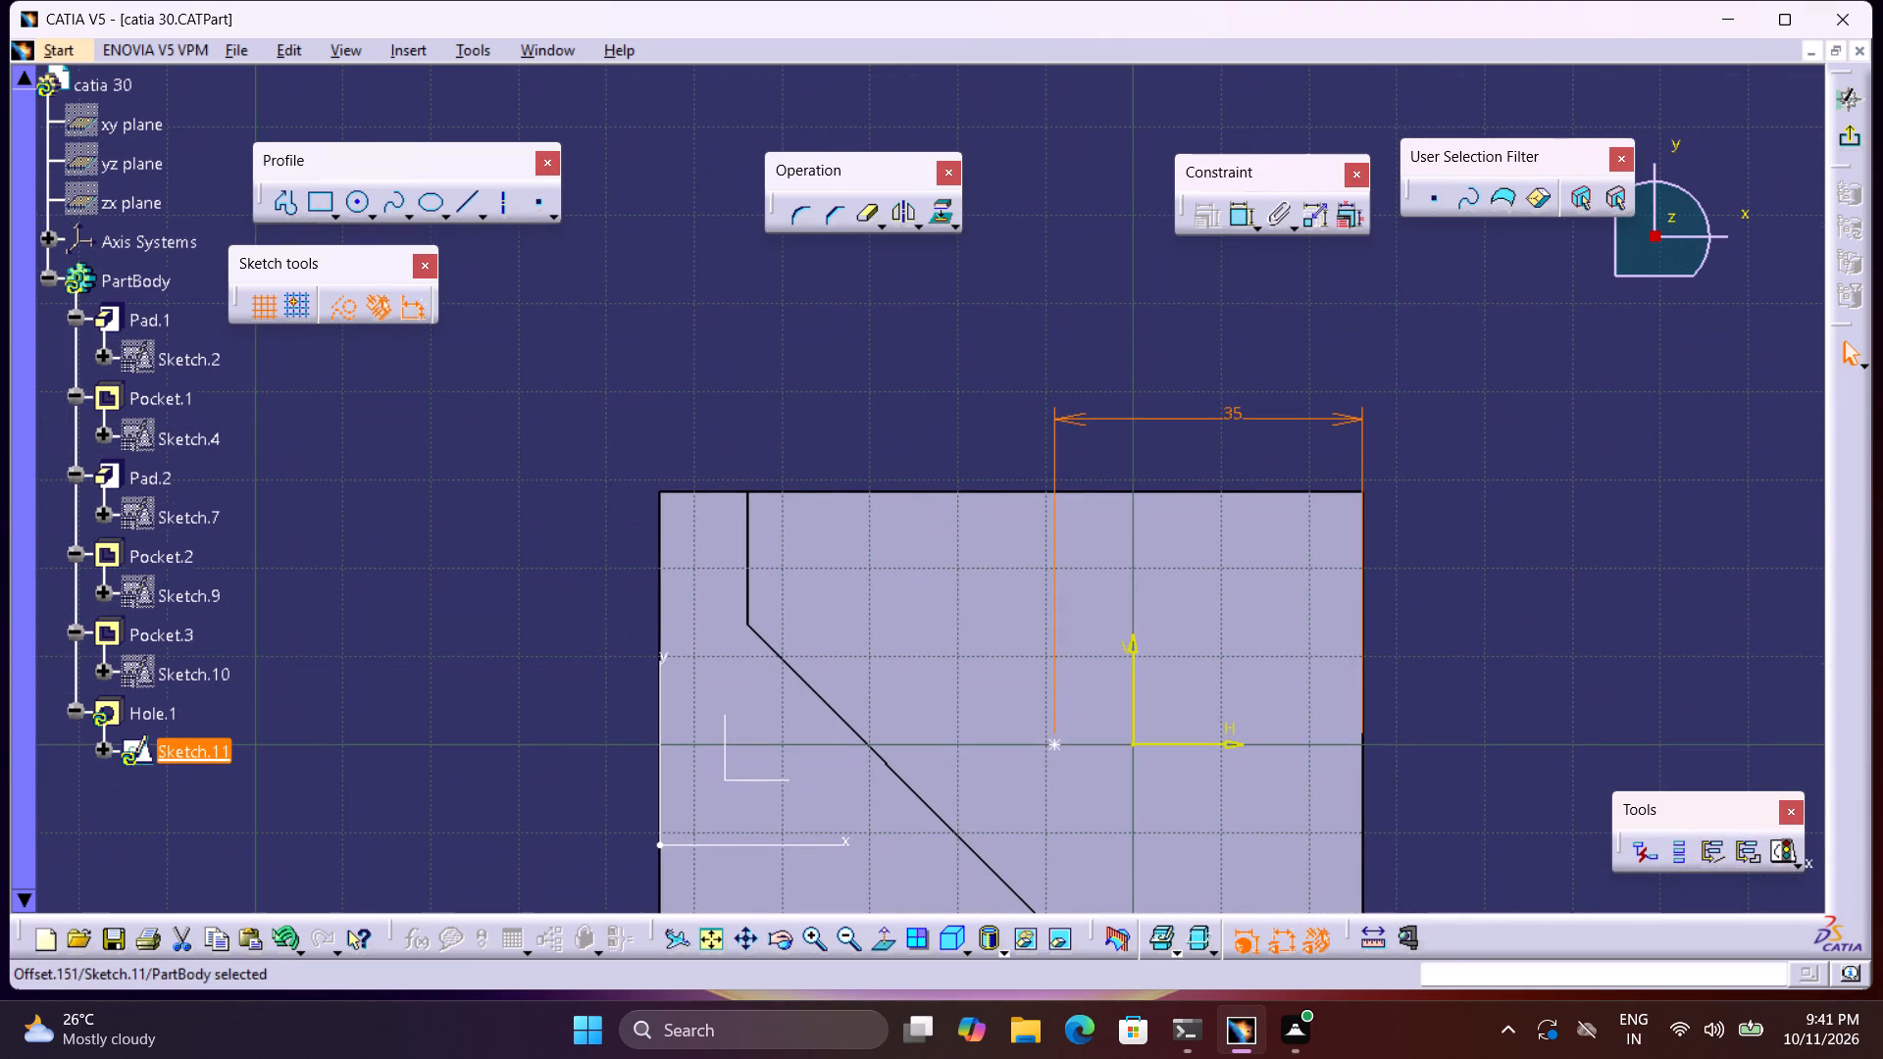
click(1055, 744)
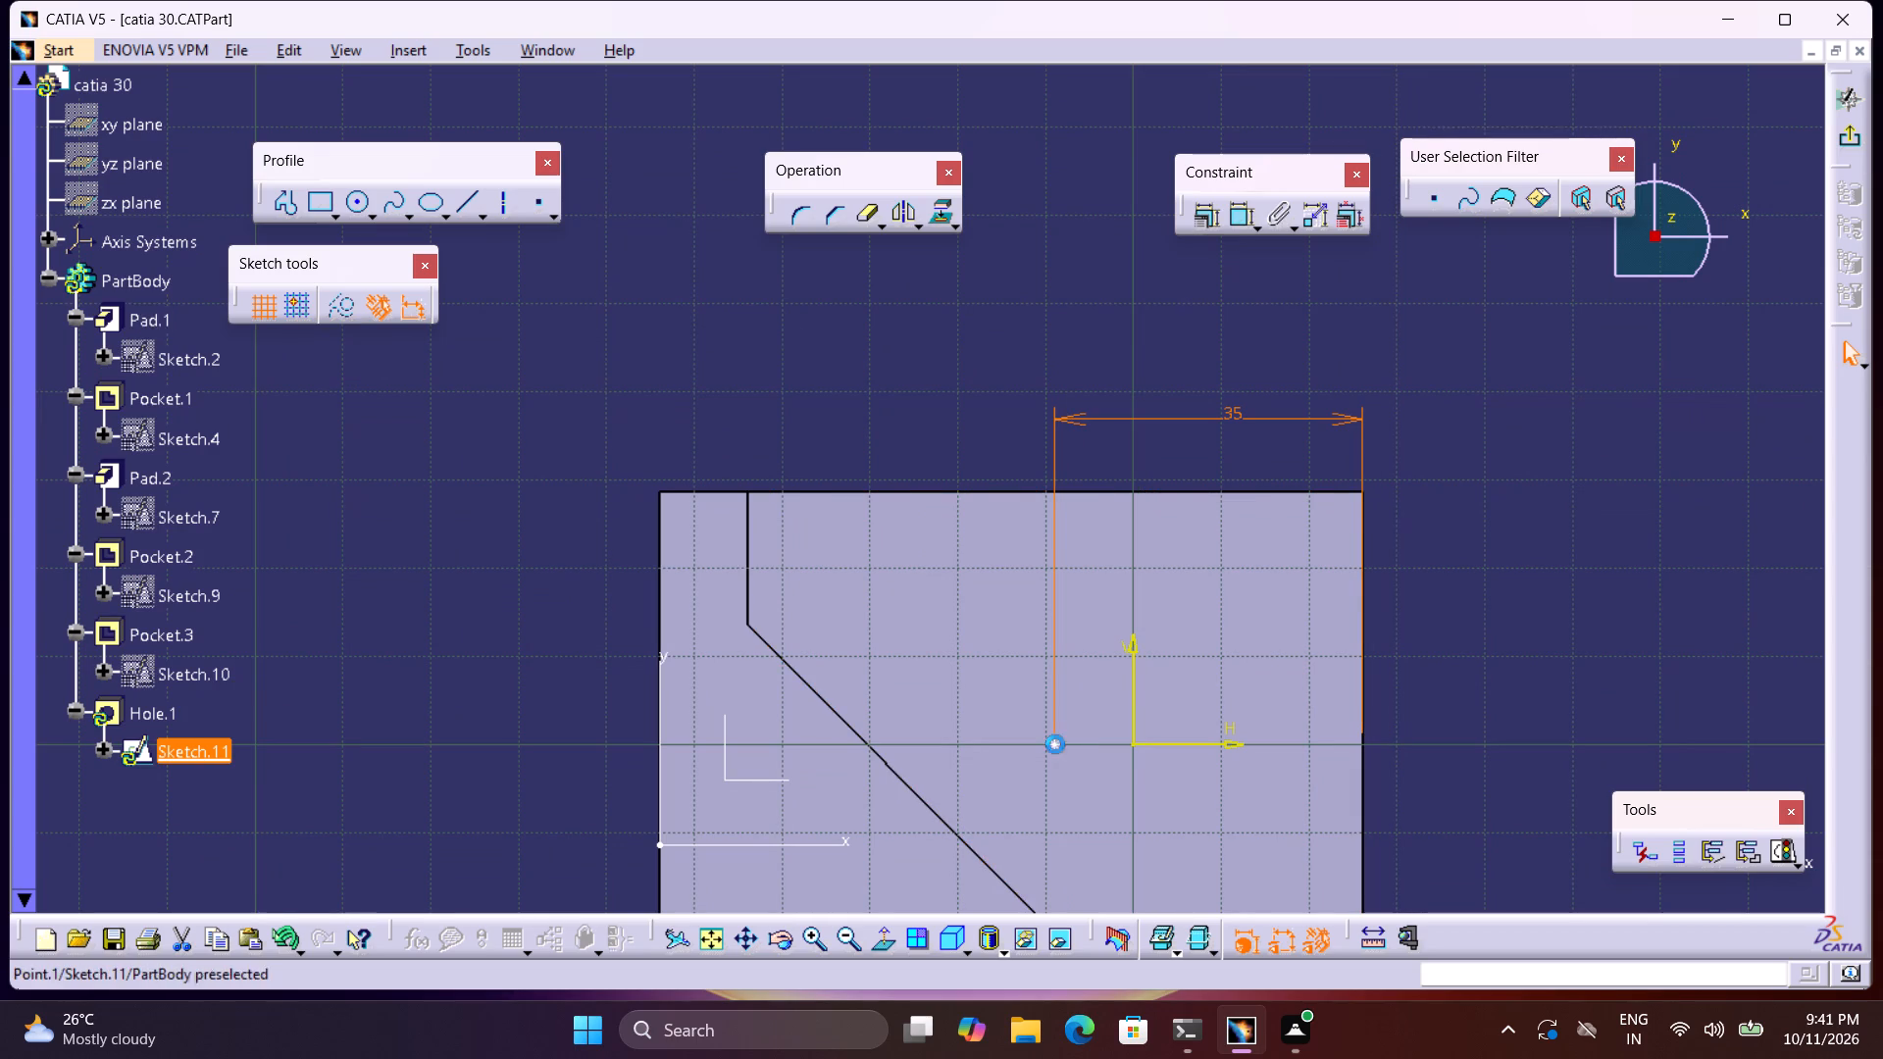
click(1234, 218)
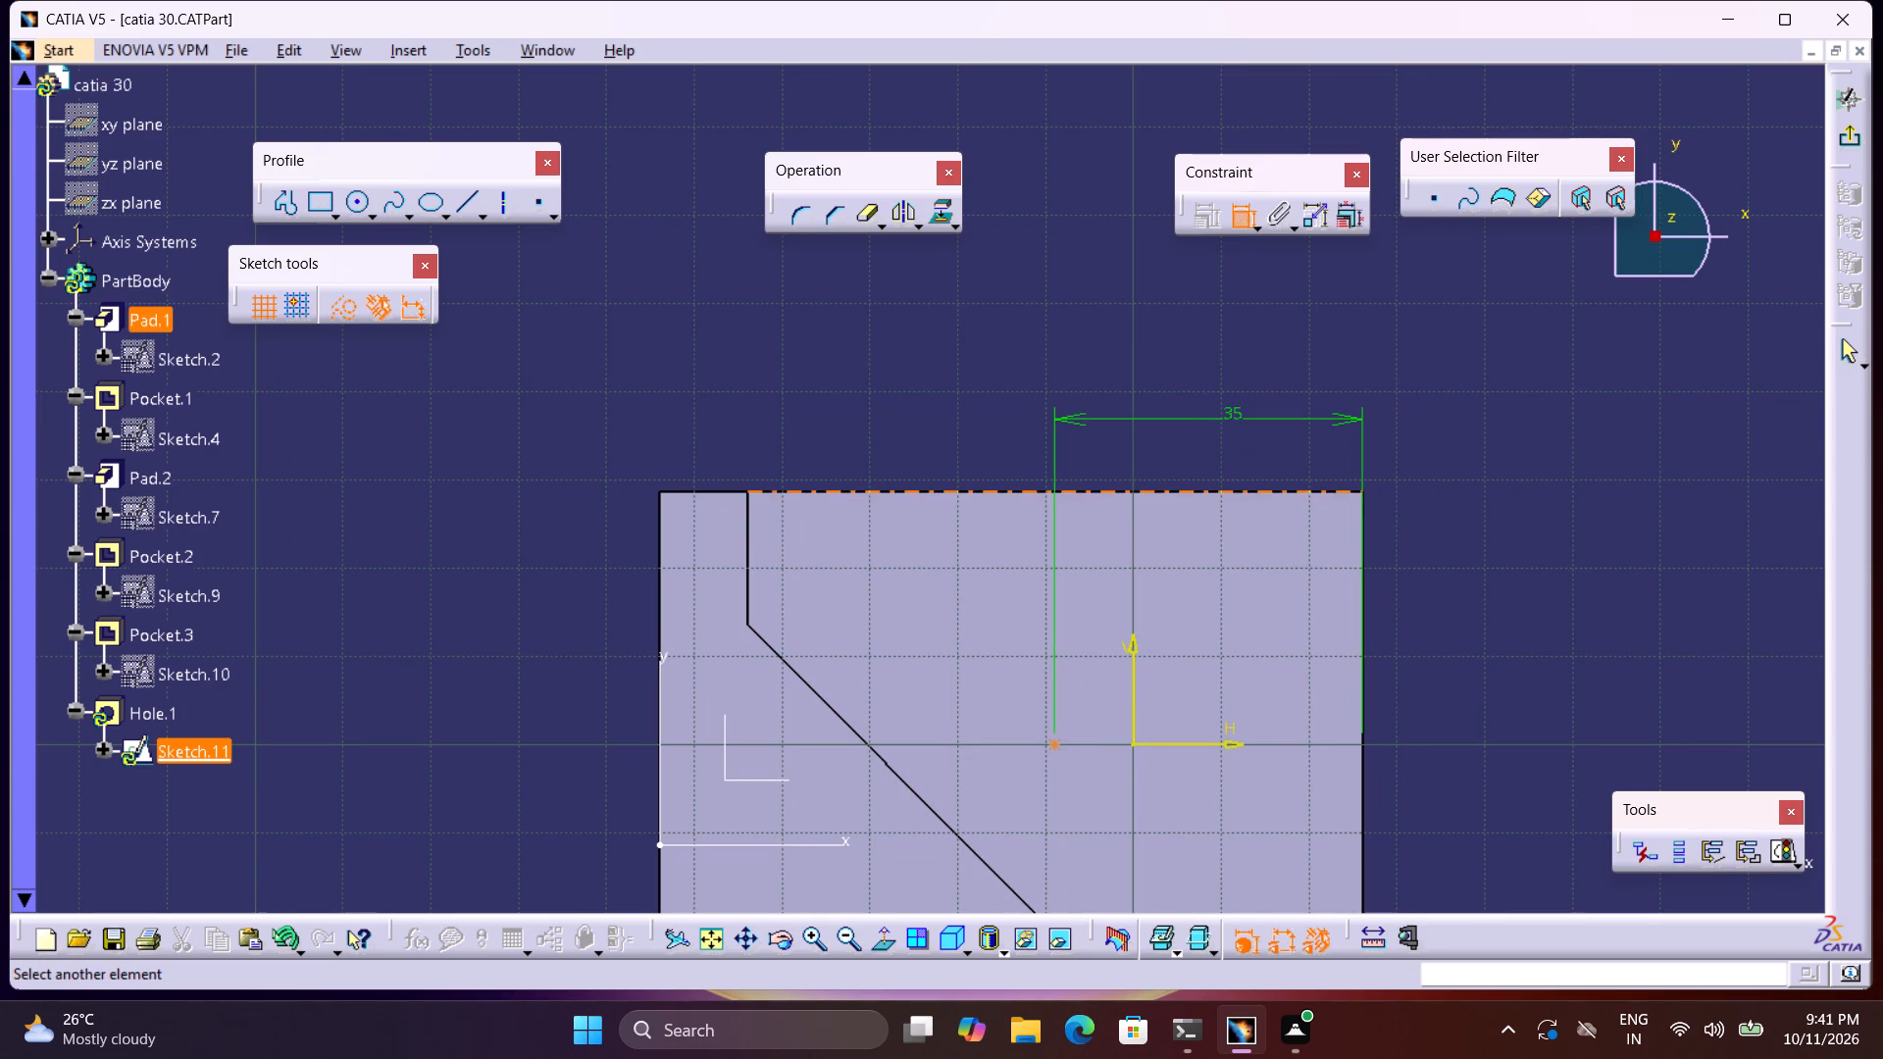
click(1237, 494)
click(1450, 578)
double_click(1451, 570)
key(2)
key(5)
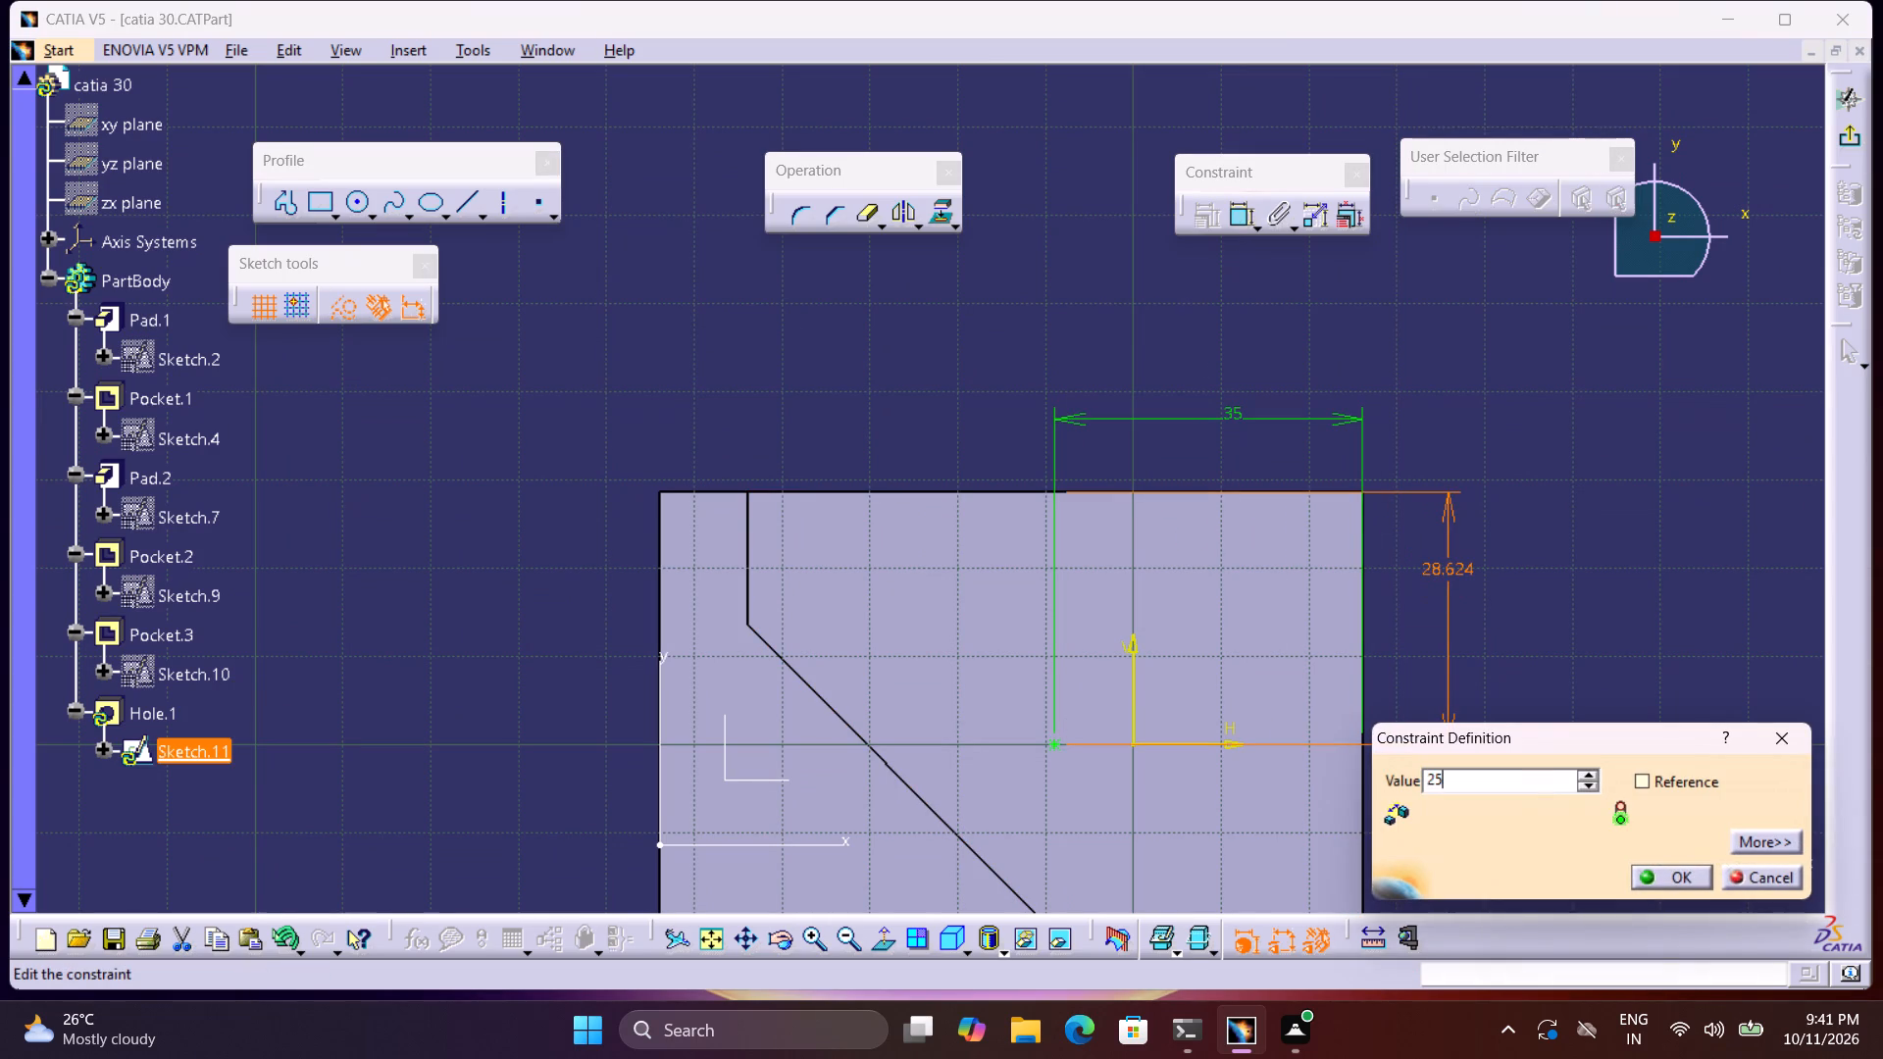
key(Return)
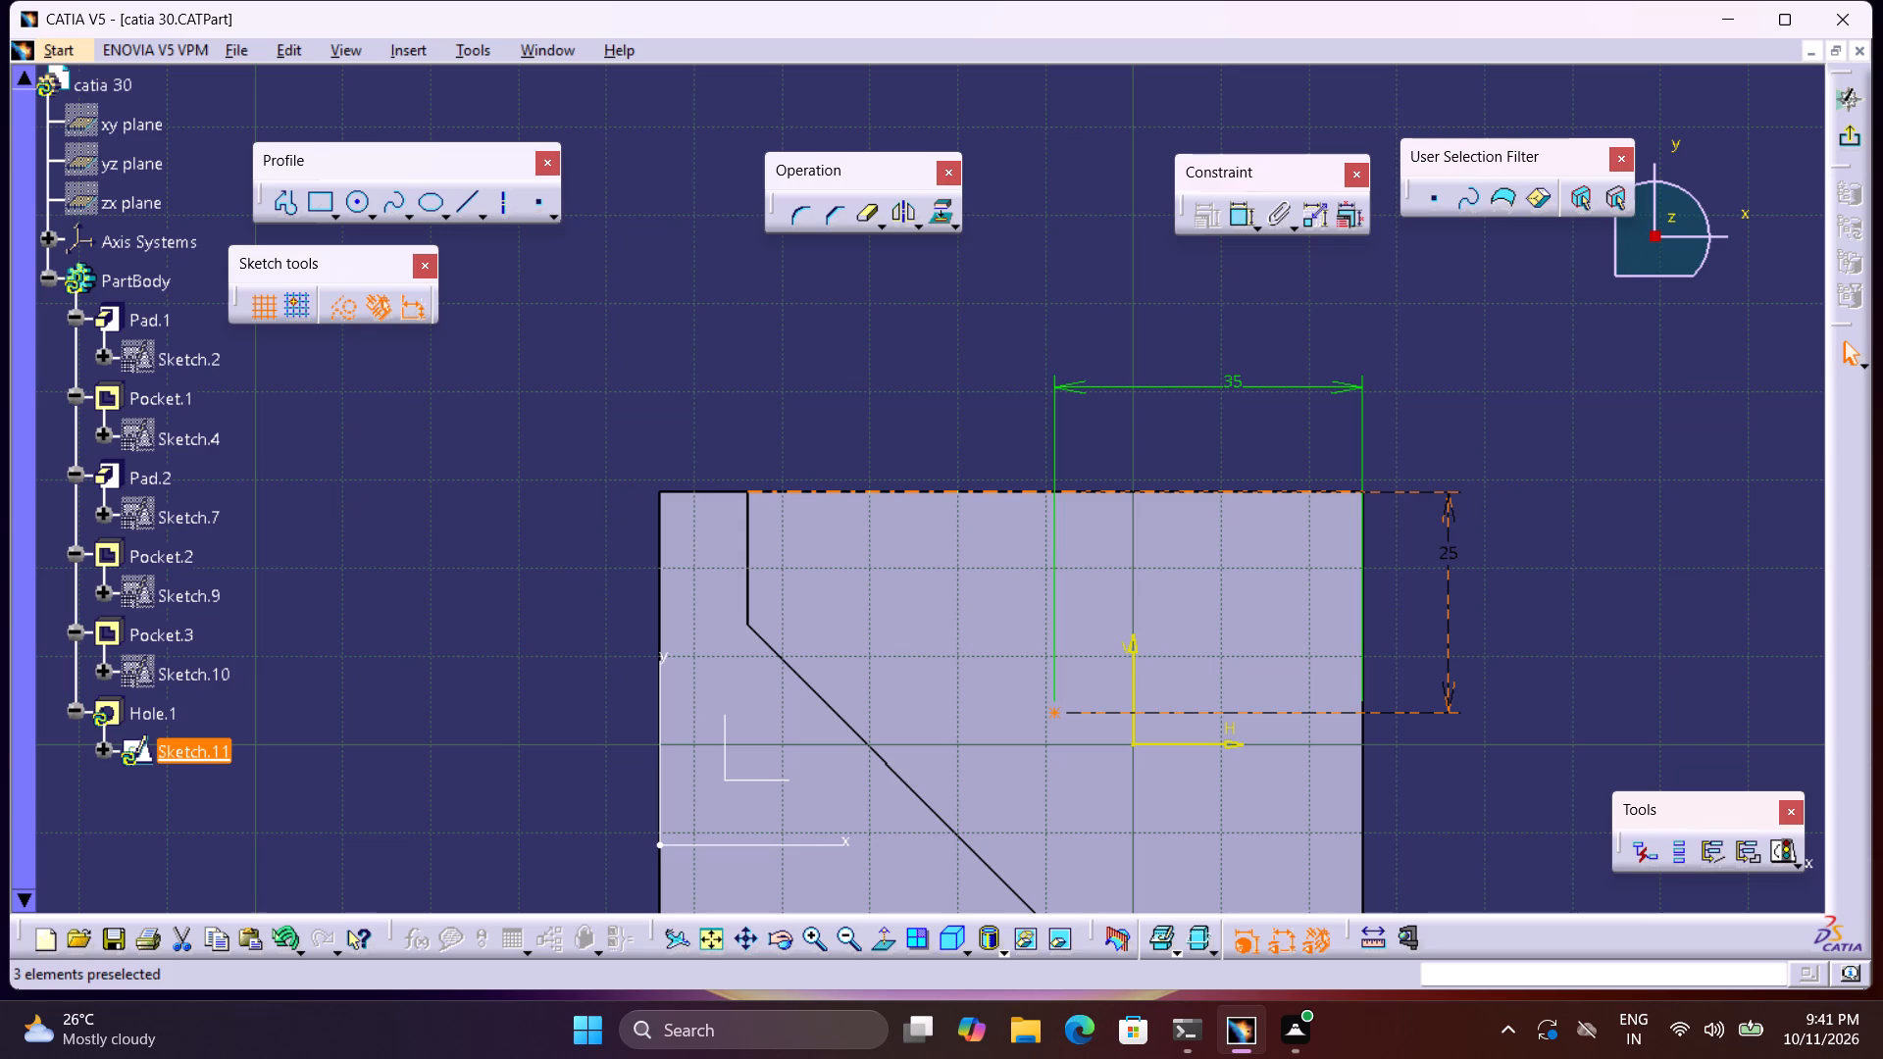
click(1858, 149)
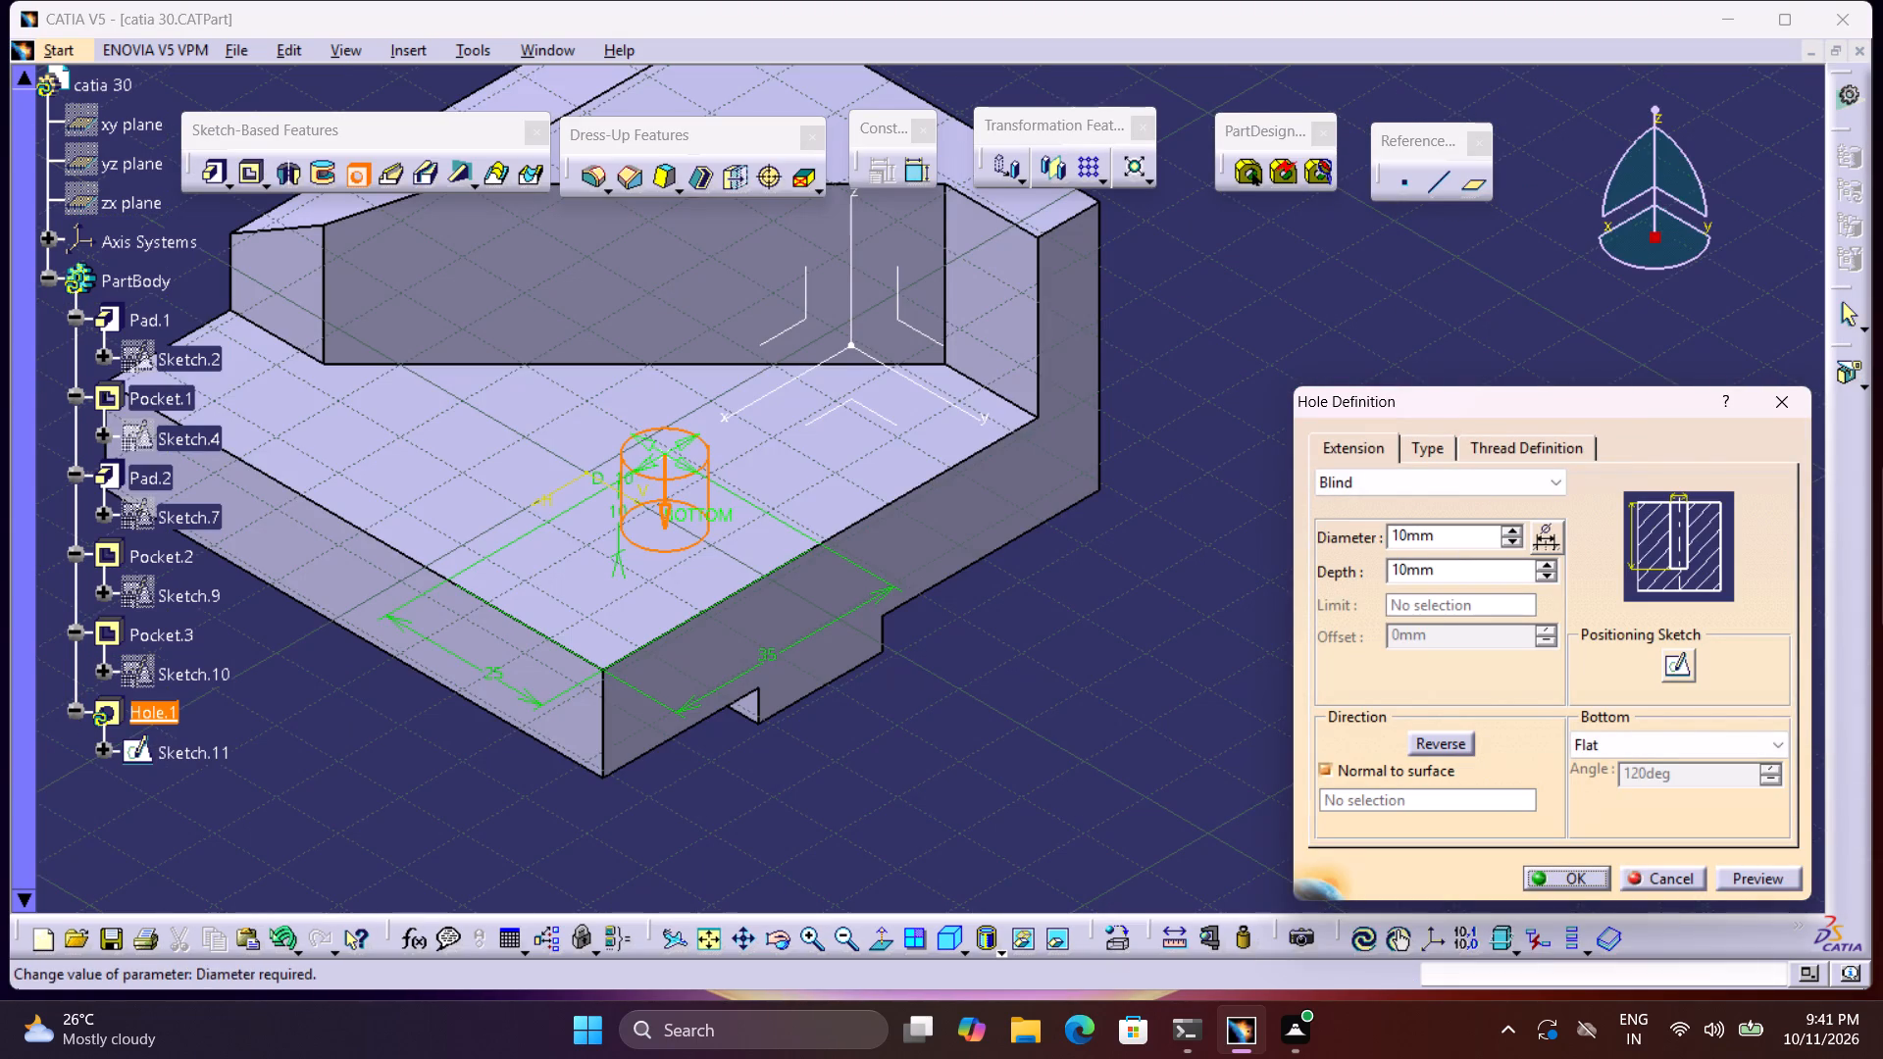
Set the blind hole's depth to 5 mm and its diameter to 20 mm, and create it.
drag(1454, 542, 1260, 502)
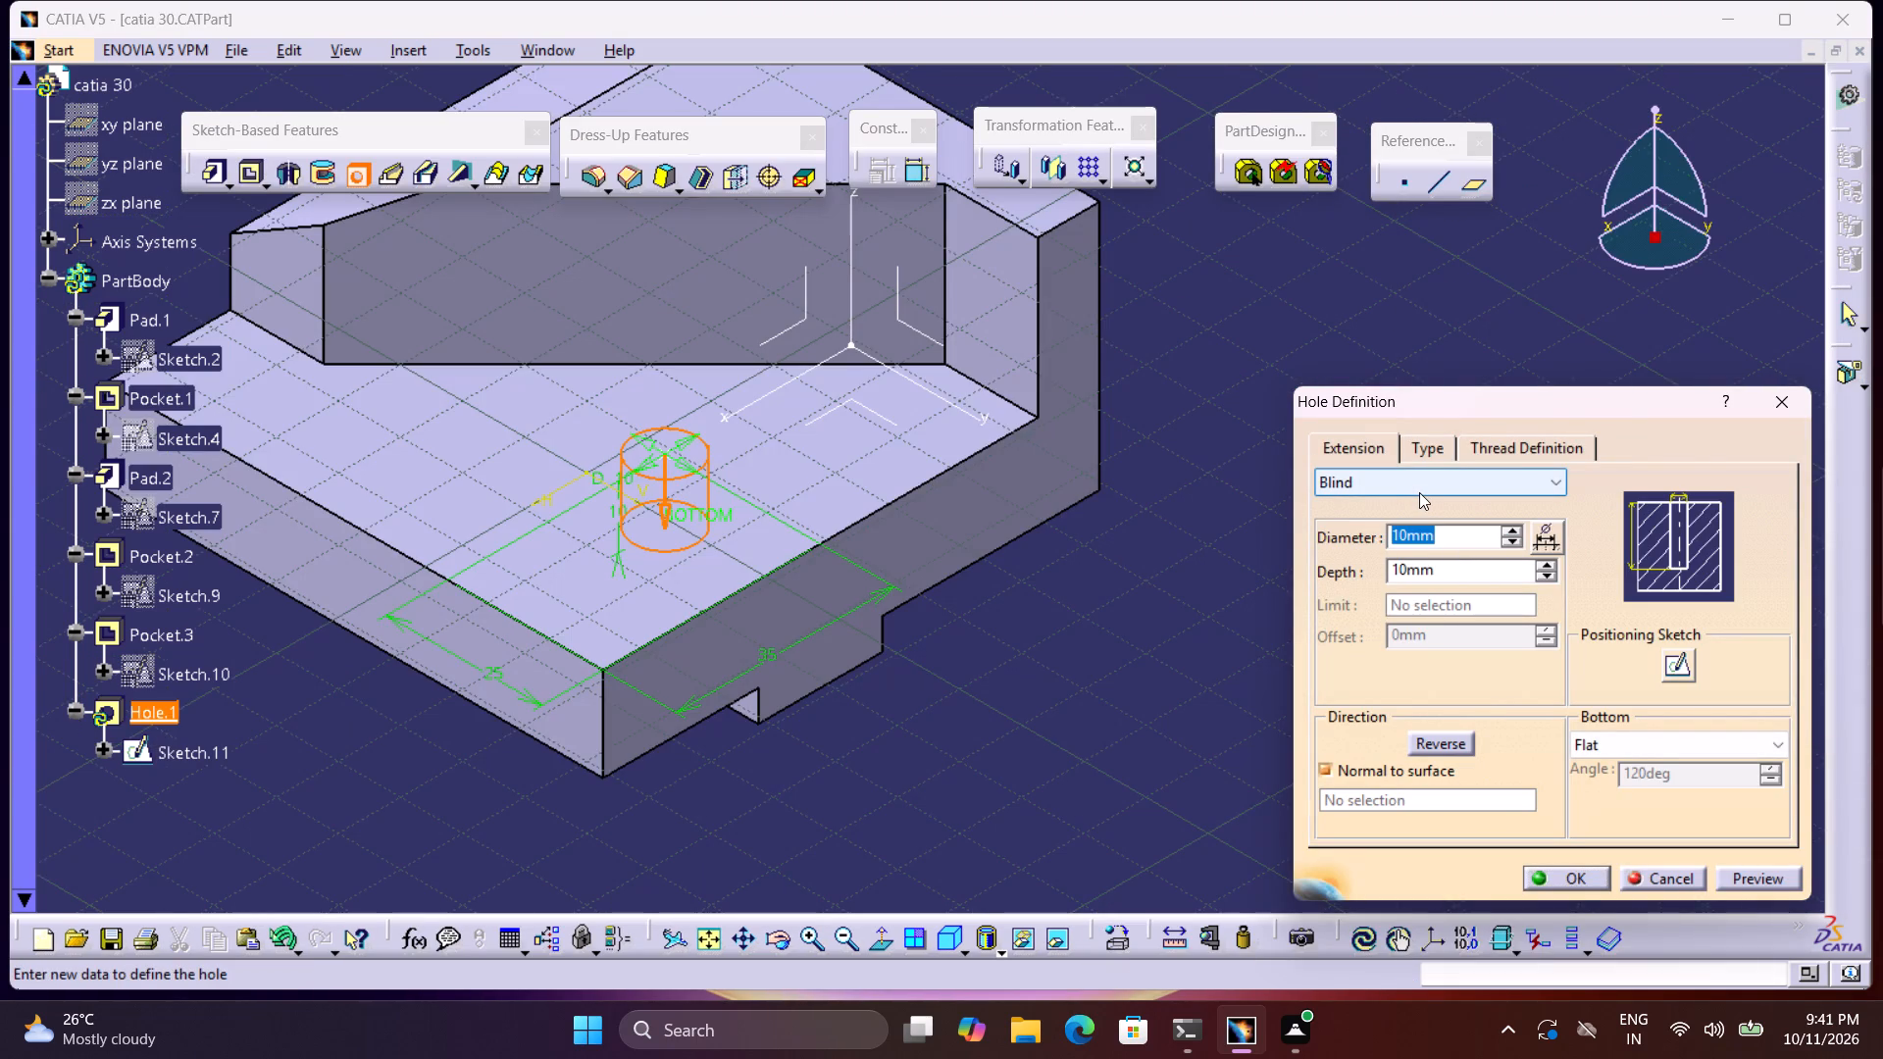
drag(1475, 568, 1247, 569)
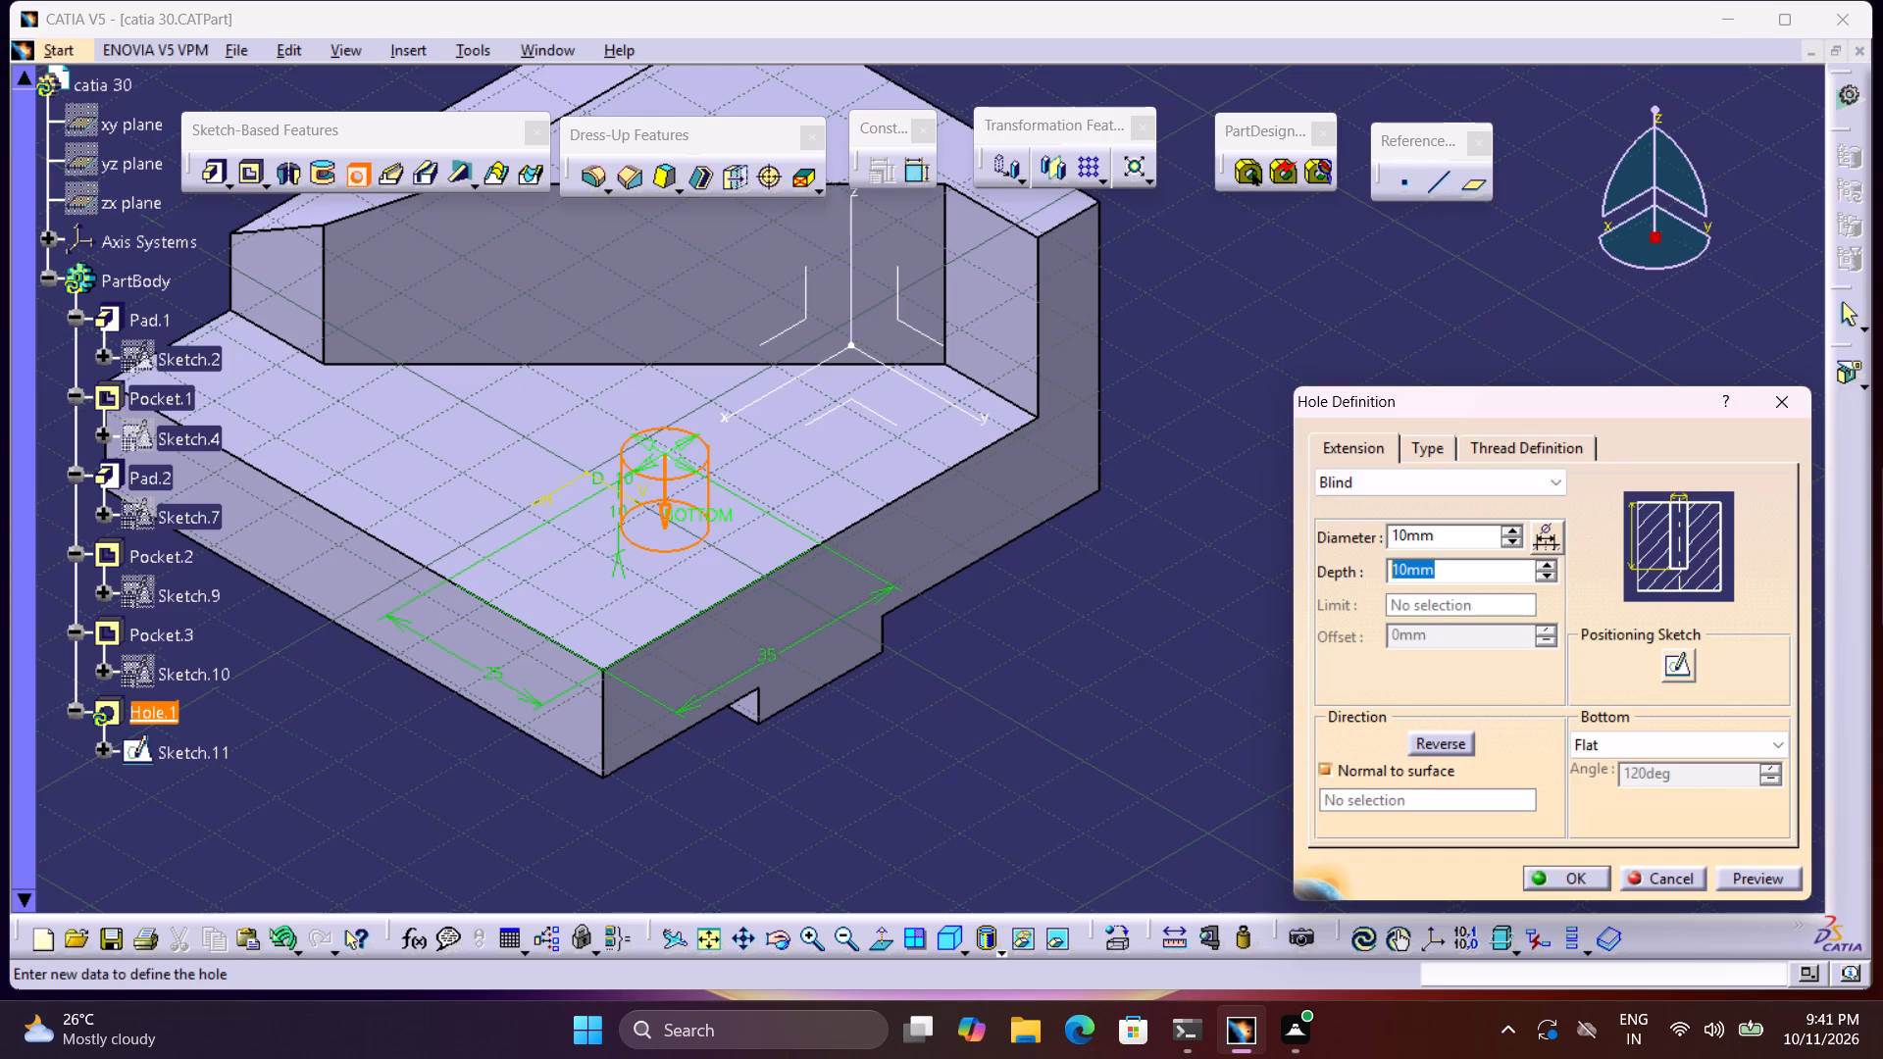
drag(1247, 569, 1244, 569)
key(5)
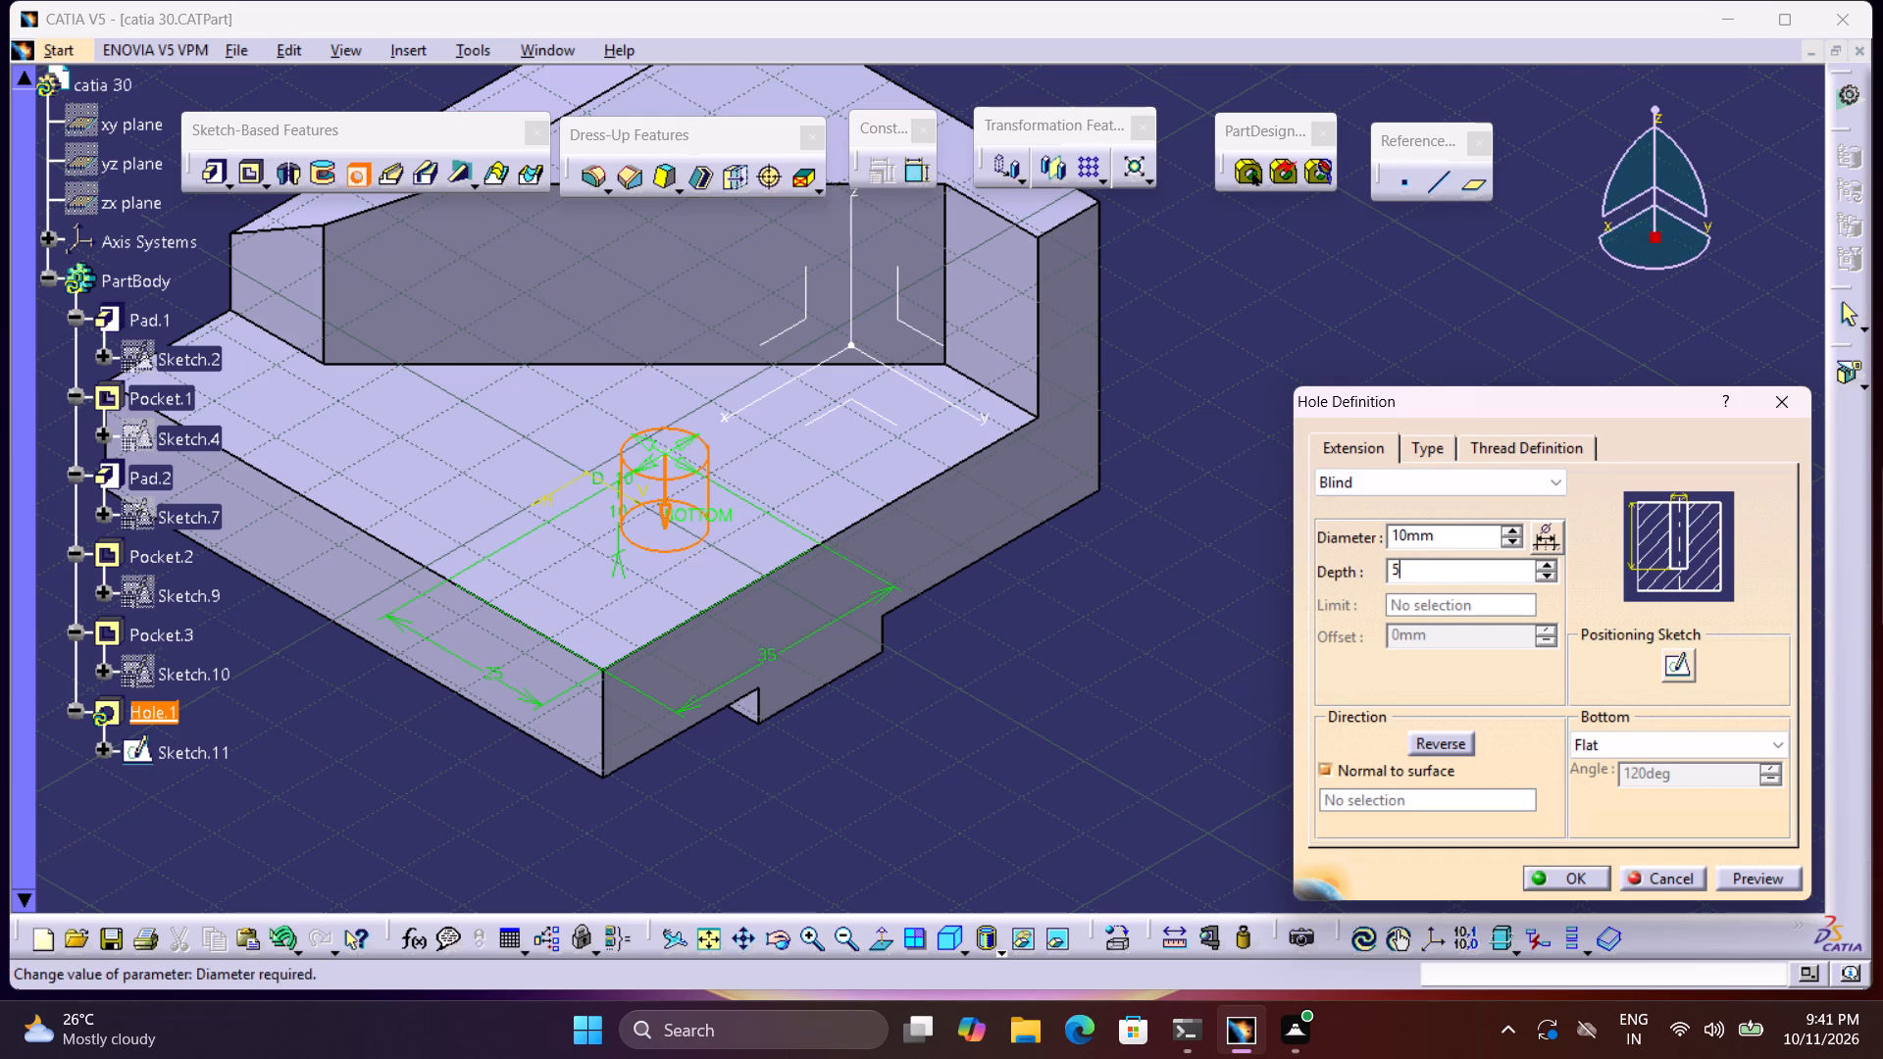
drag(1468, 531, 1255, 520)
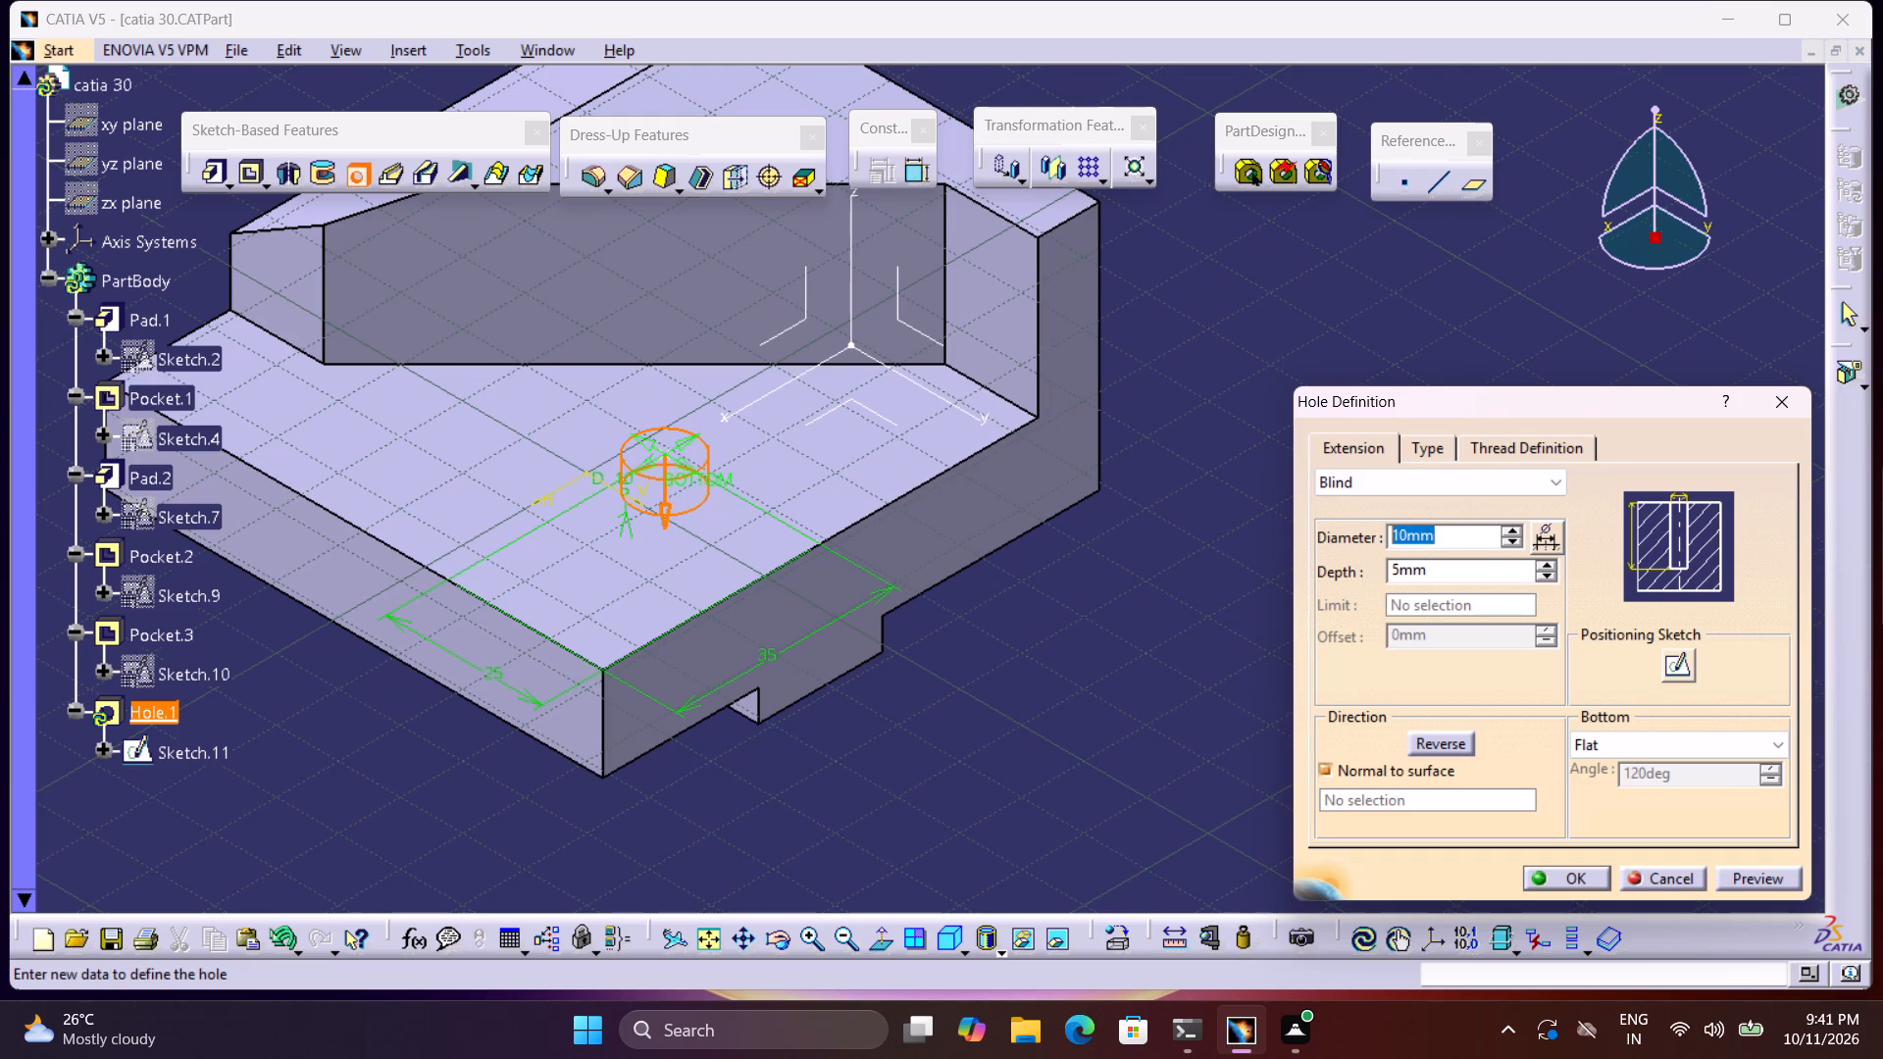
key(2)
key(0)
click(1583, 880)
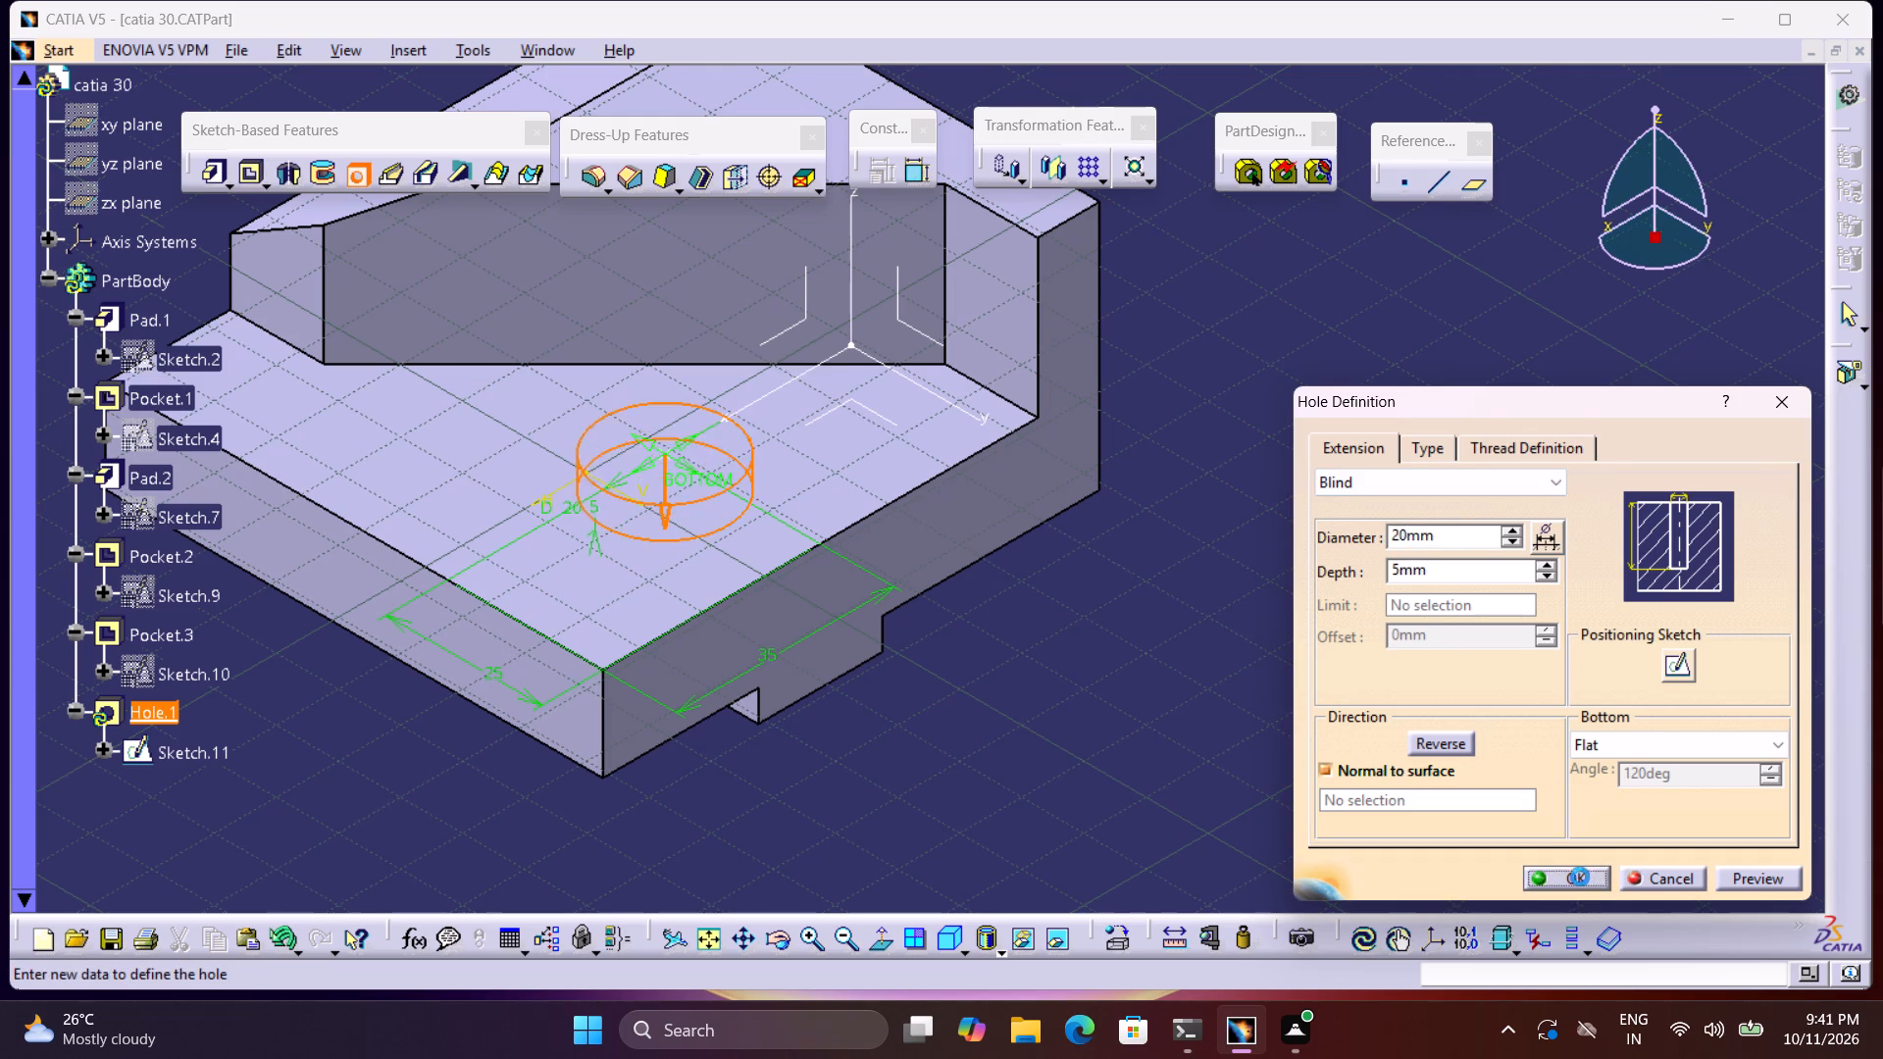
click(1400, 755)
click(1767, 529)
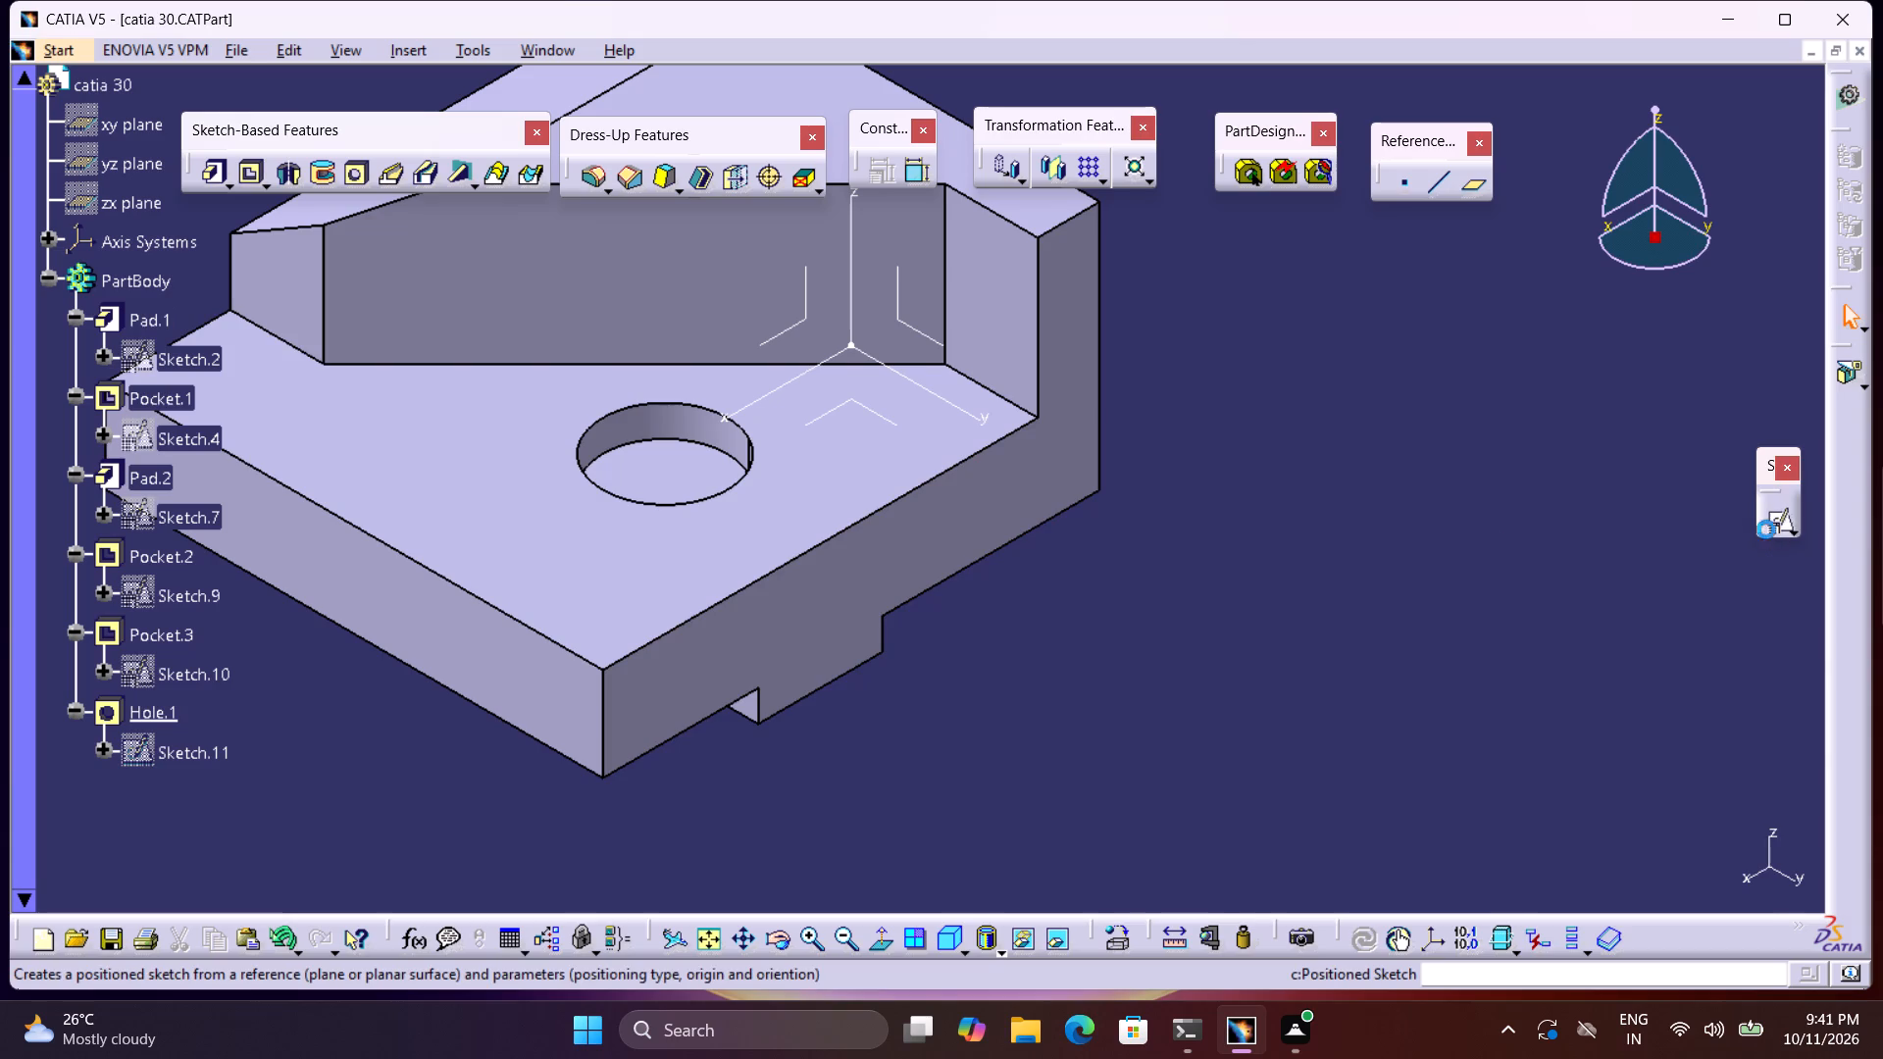
click(1730, 876)
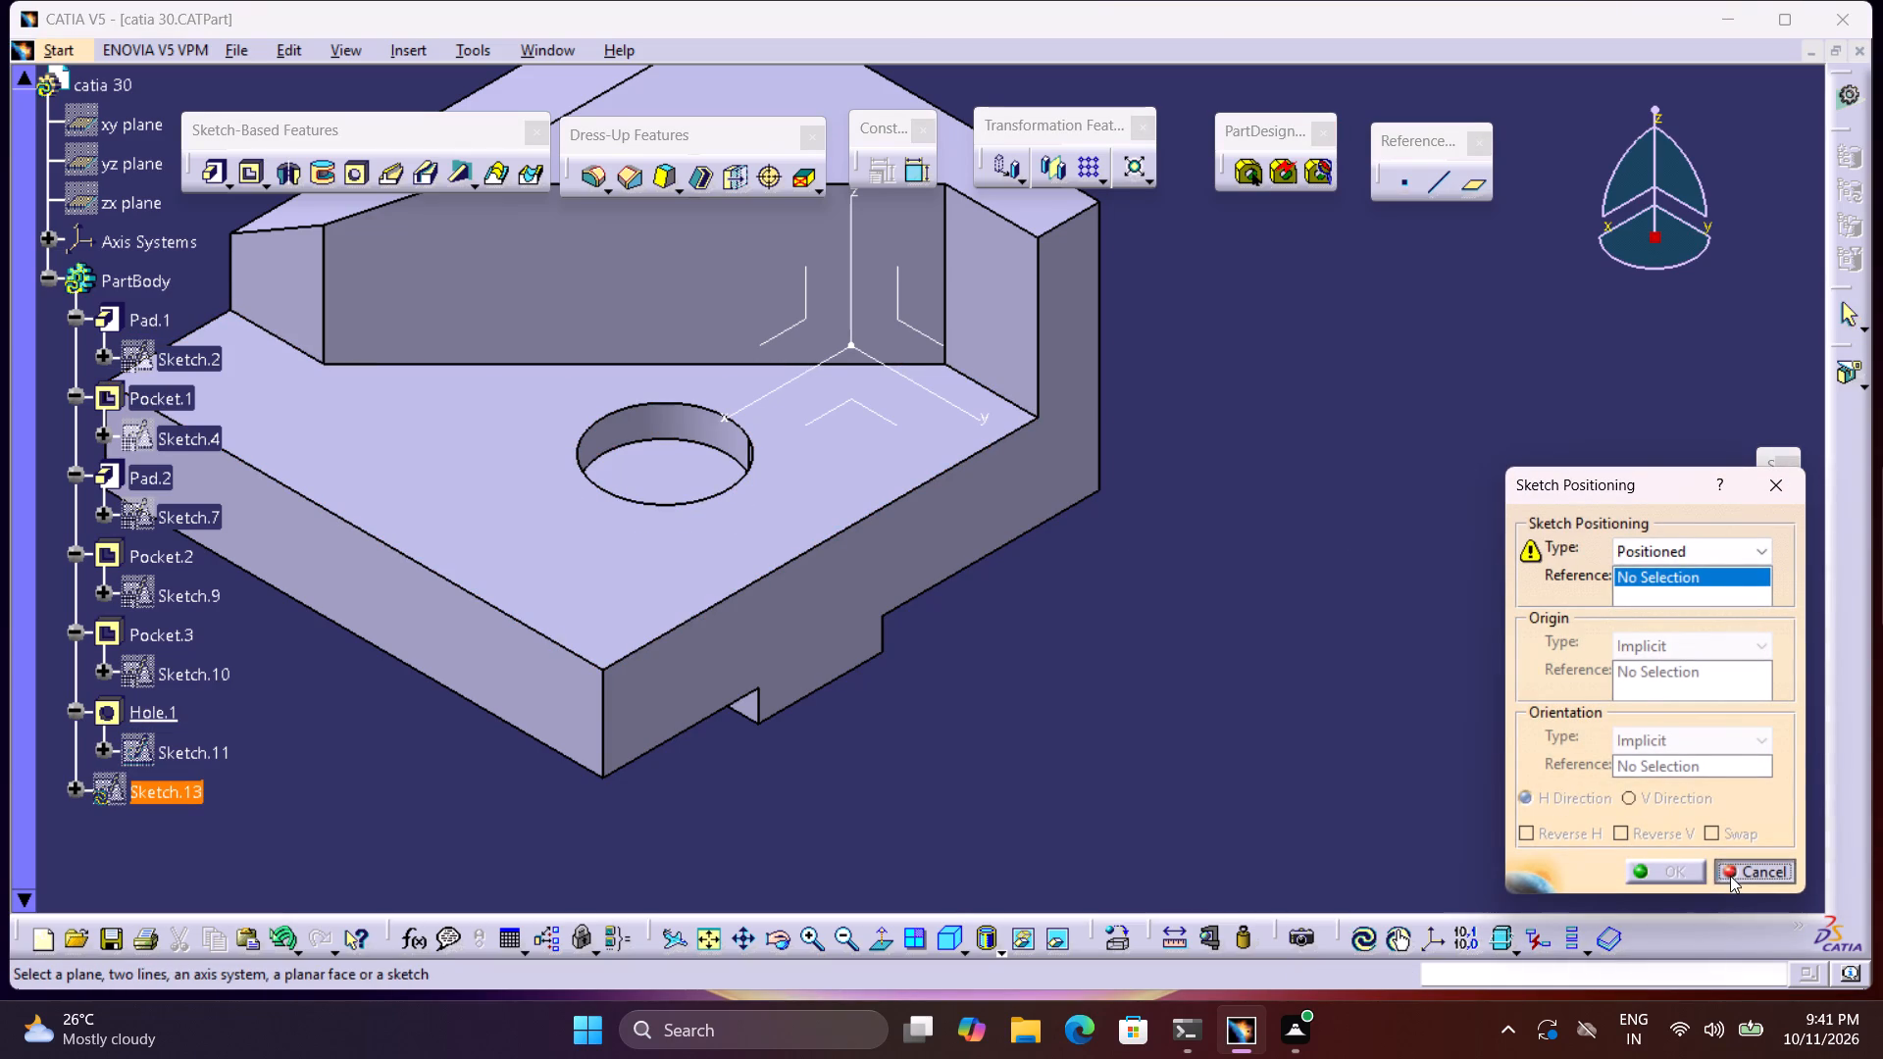
Add a 10 mm diameter hole on the floor of the 20 mm hole, concentric with it, with its extension set to Up To Next.
click(349, 179)
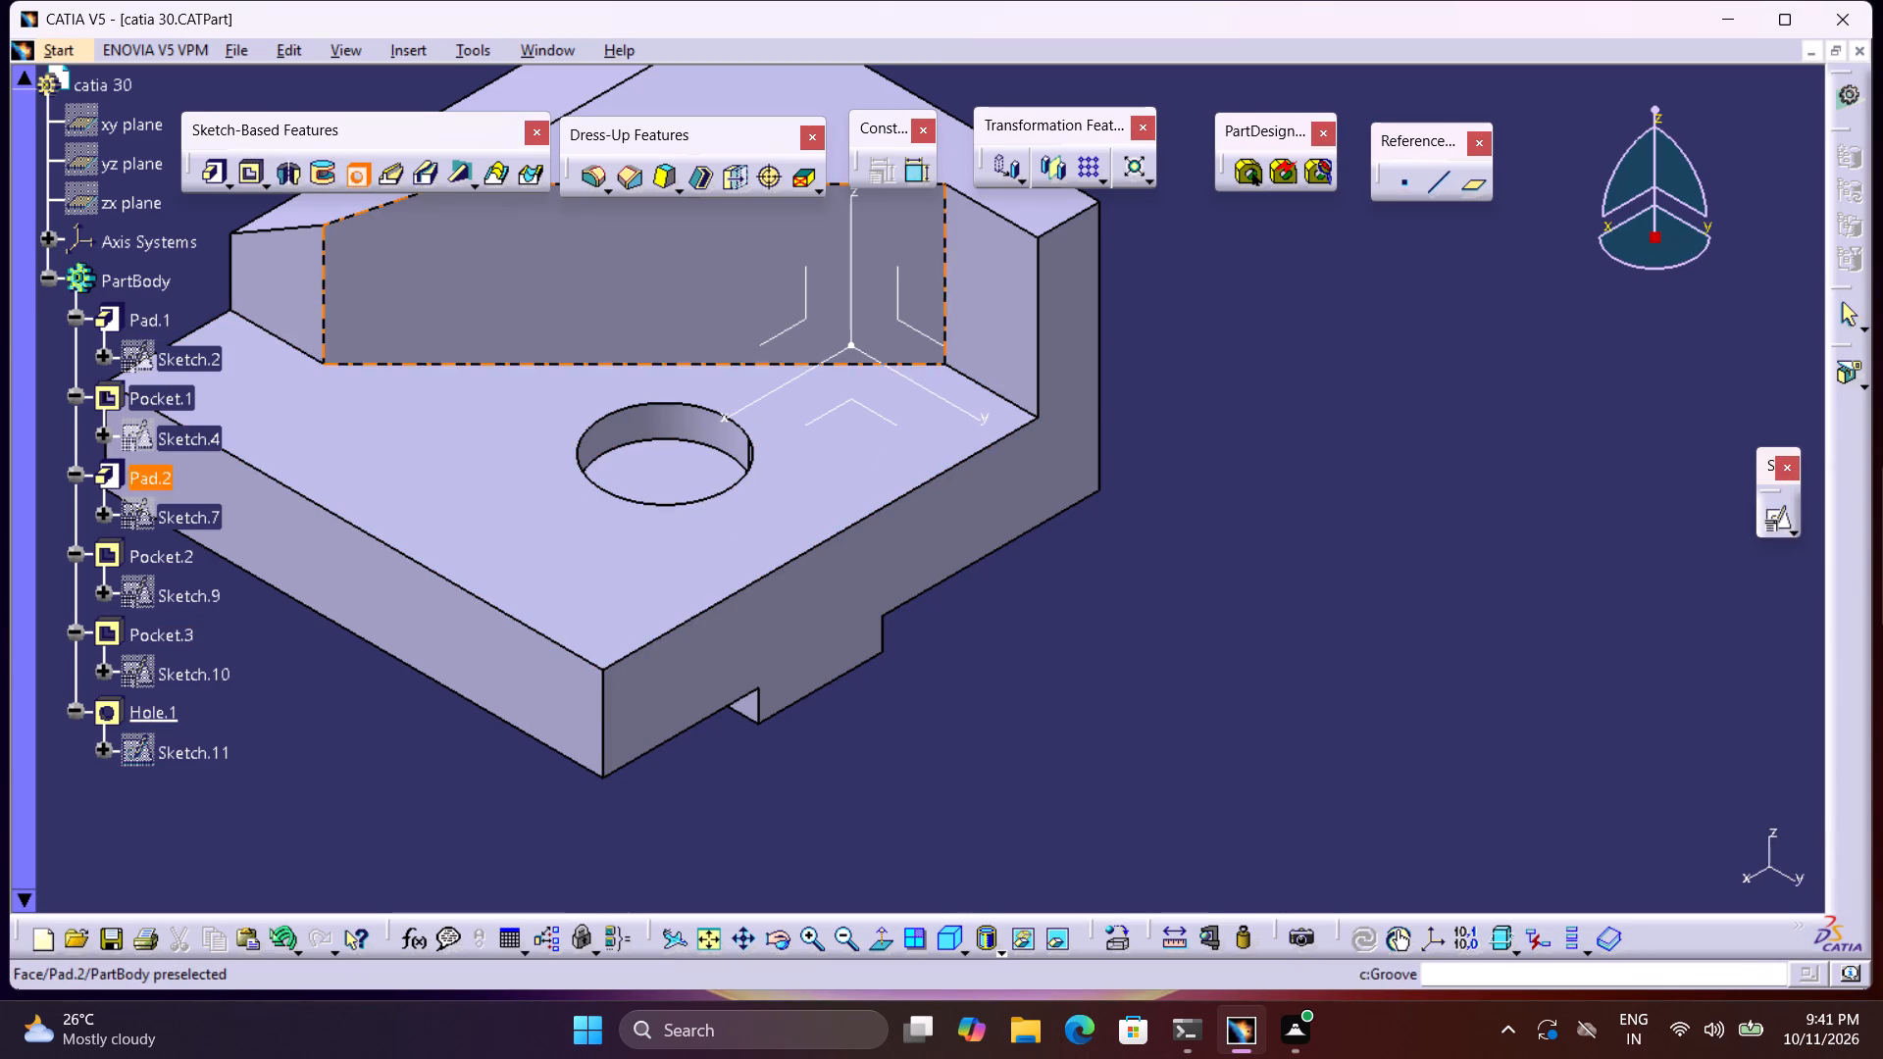
click(658, 404)
click(660, 448)
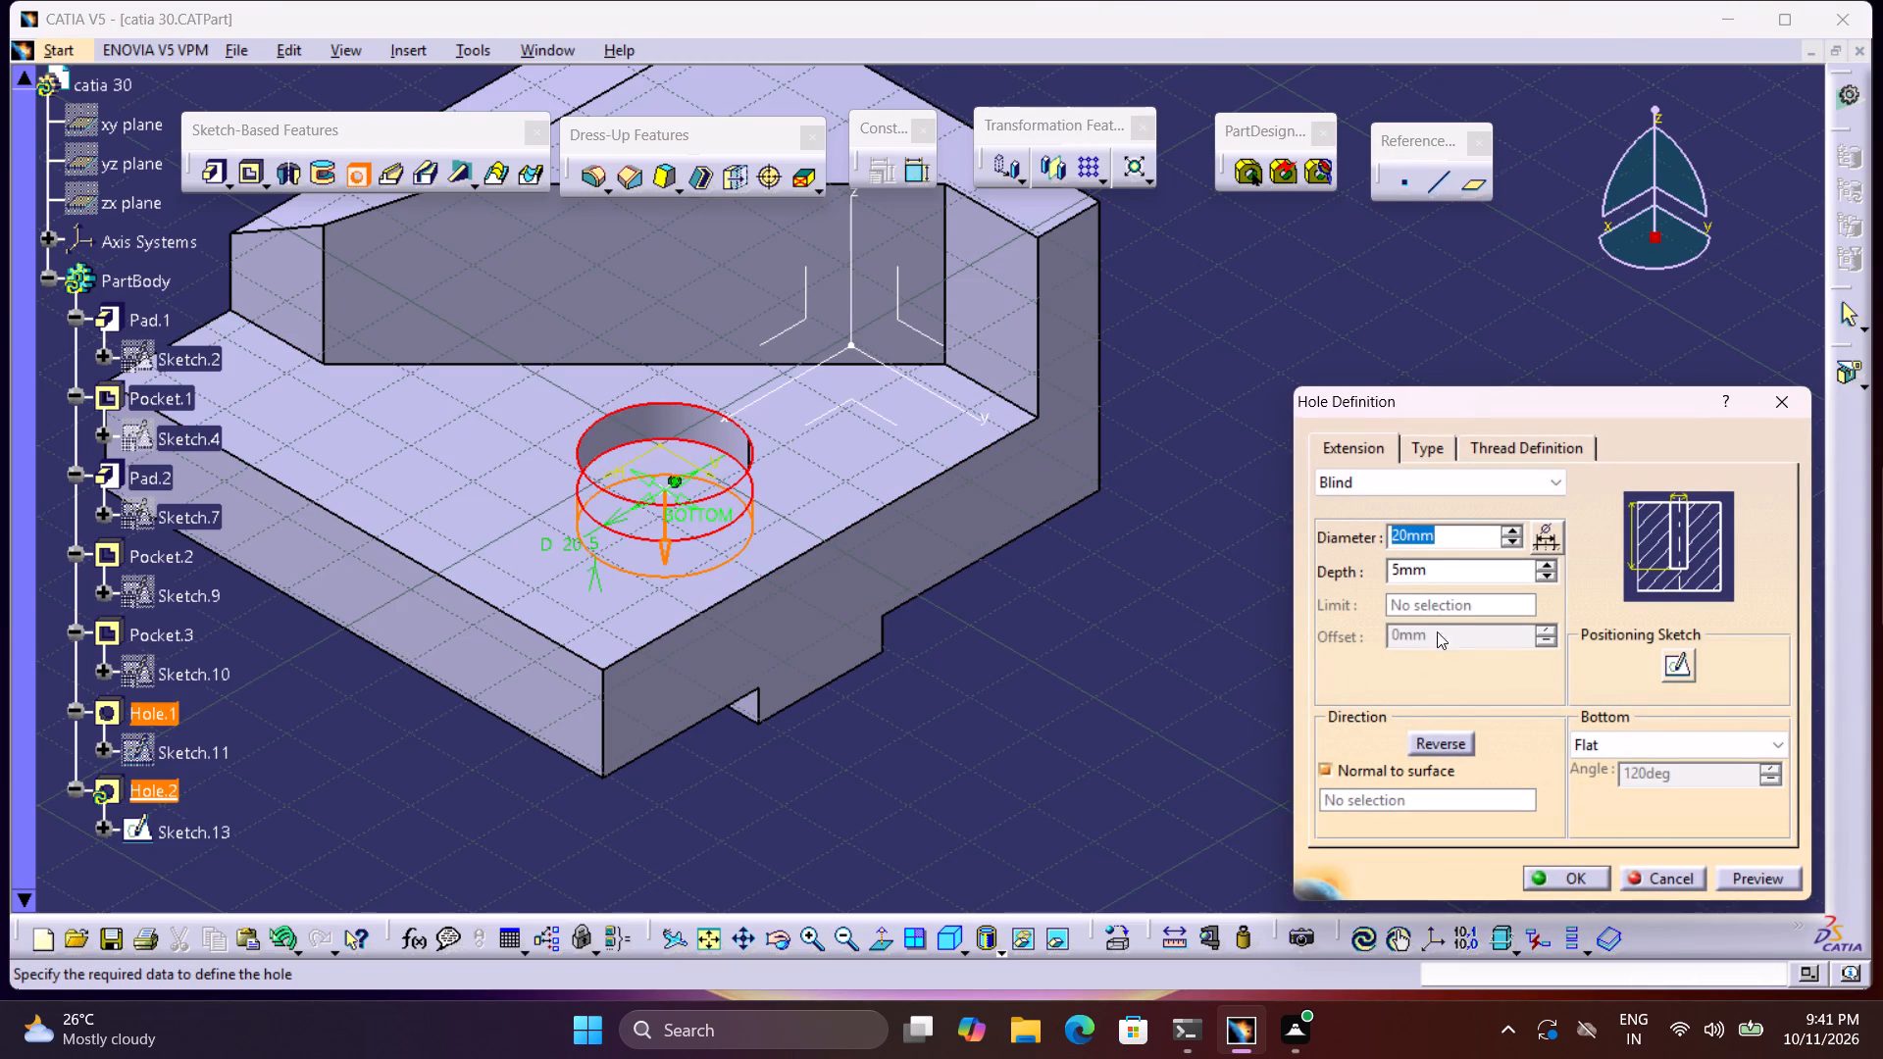
drag(1447, 538, 1290, 537)
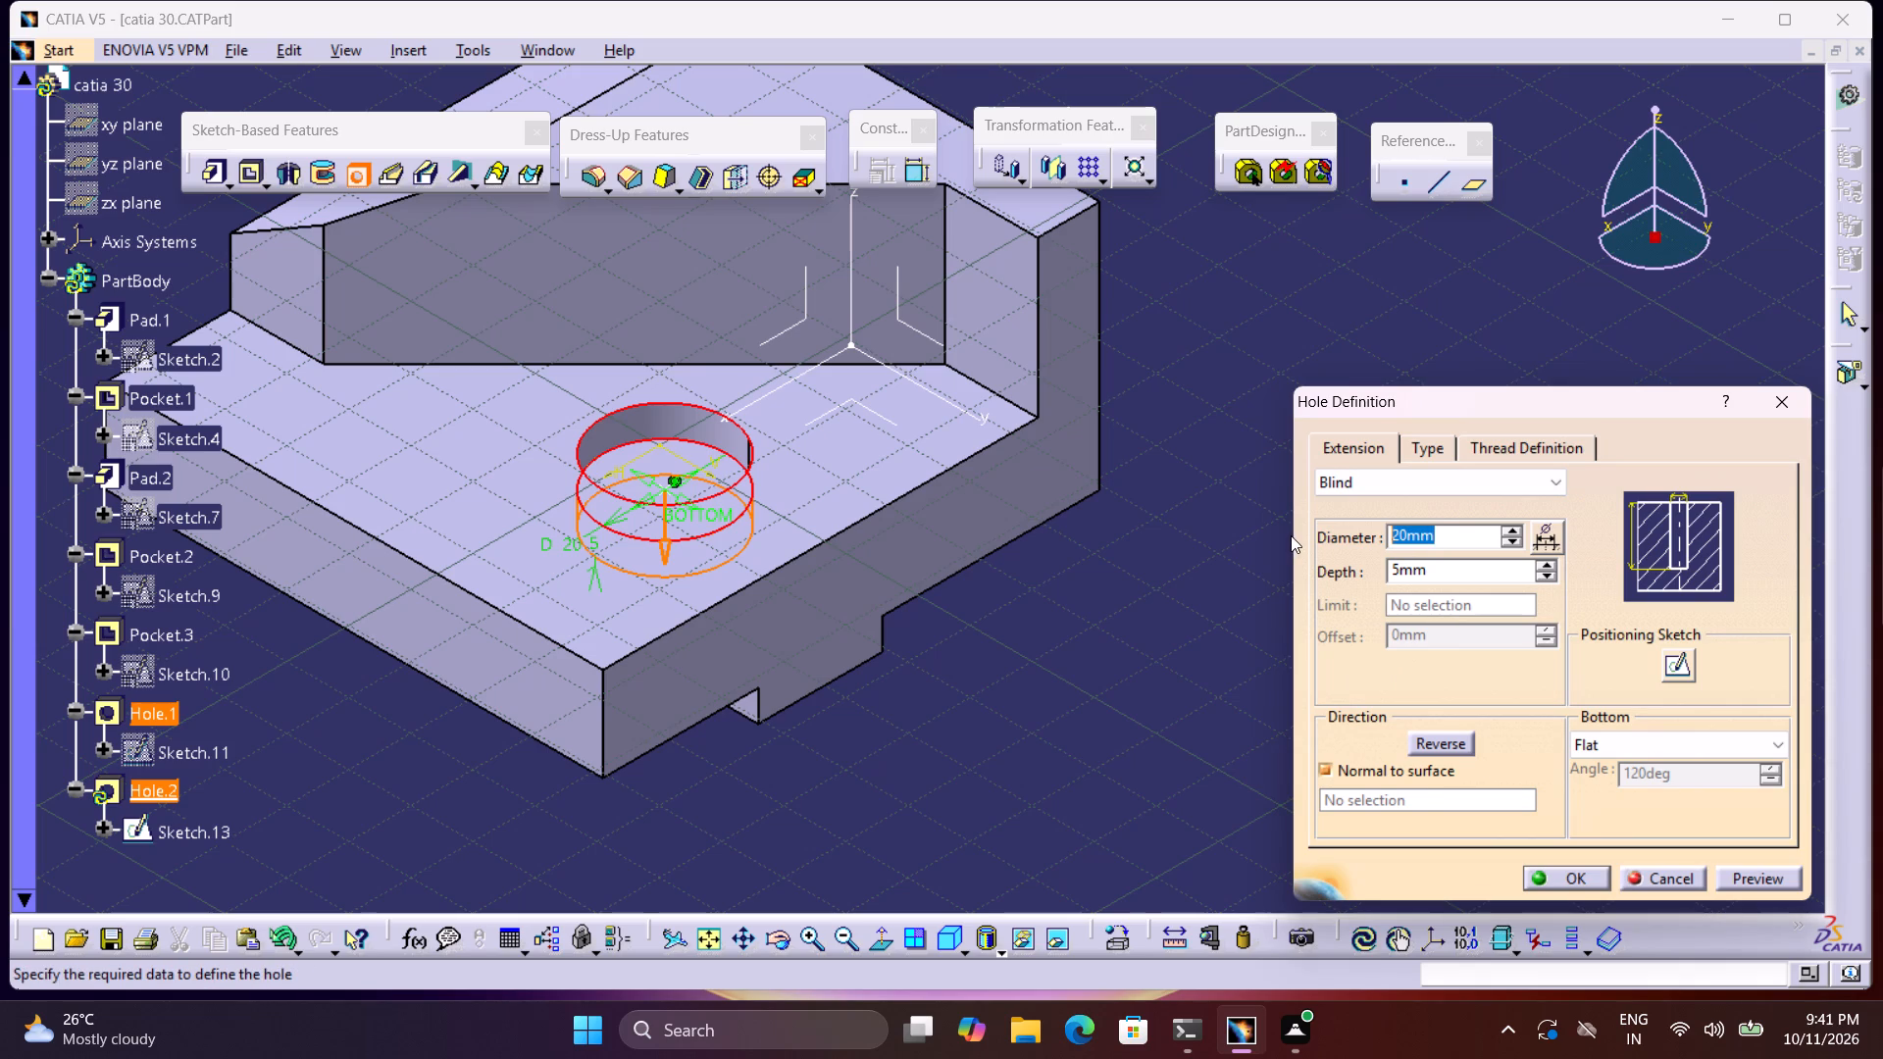
key(1)
key(0)
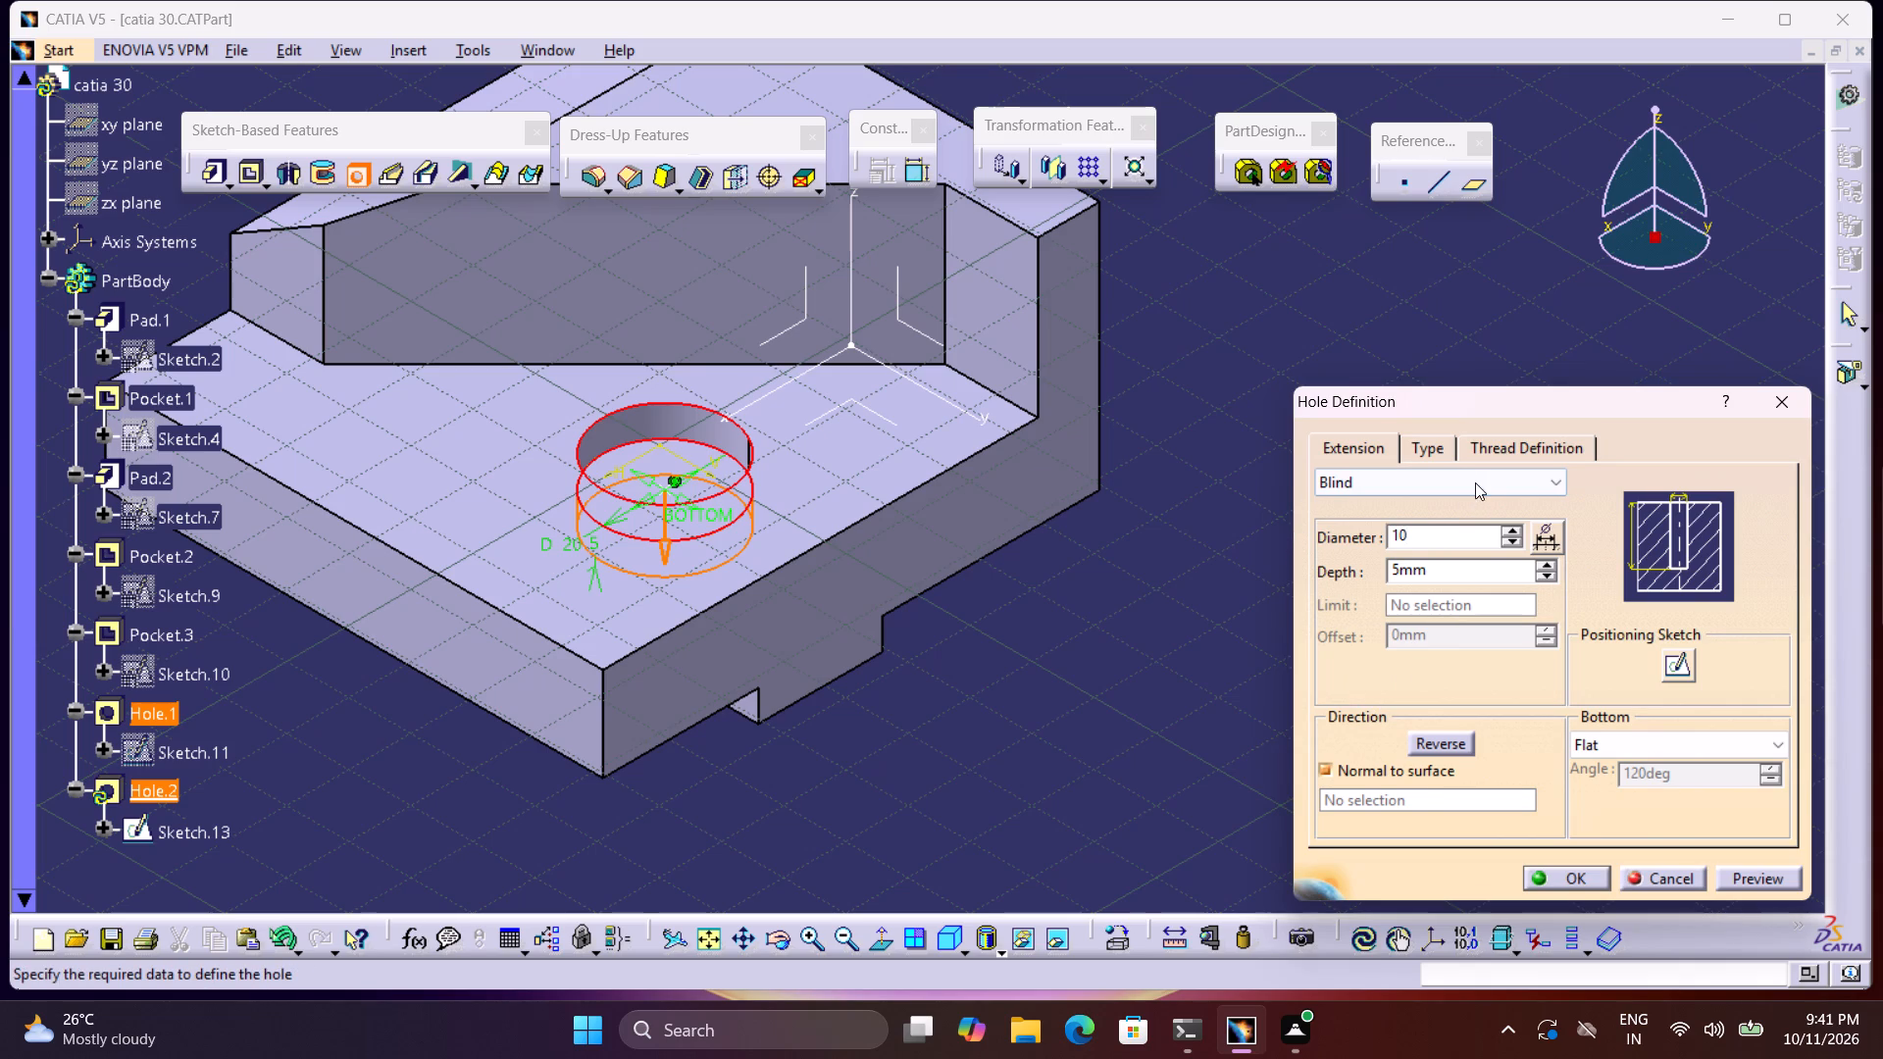
click(1475, 482)
click(1441, 534)
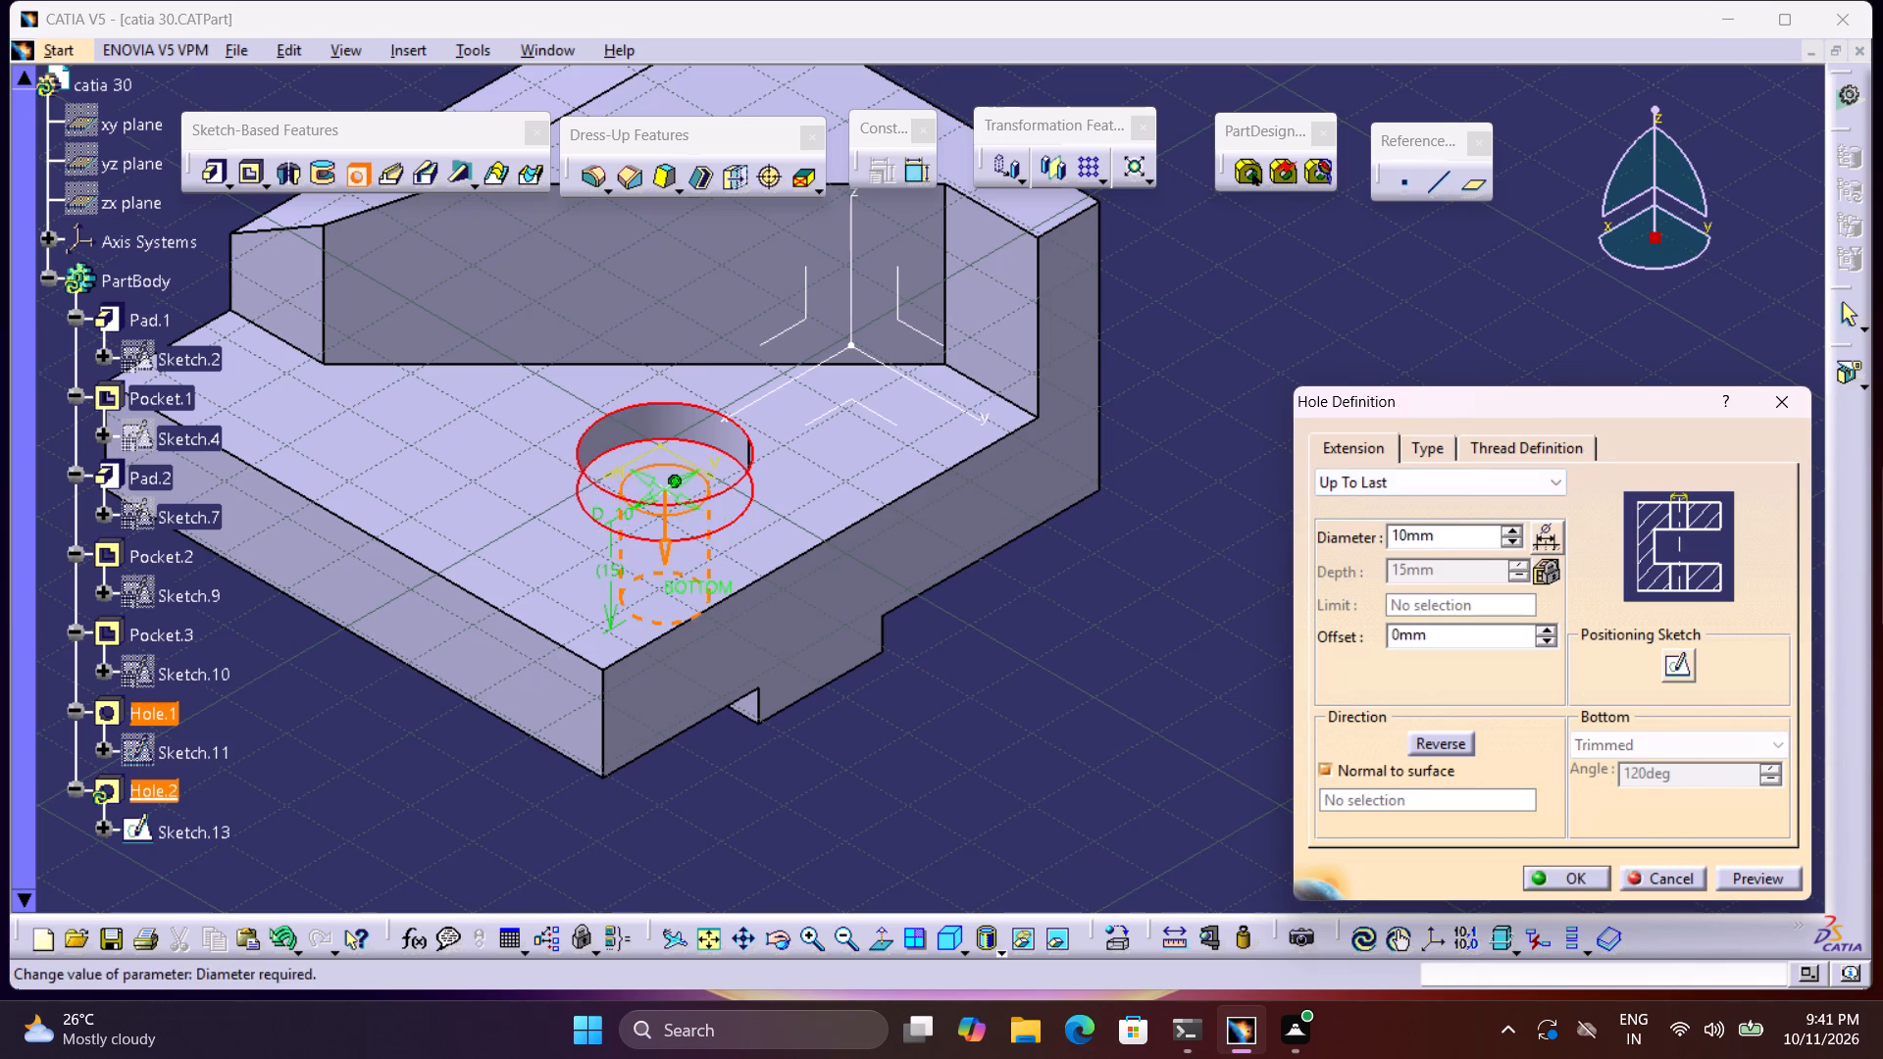
click(1438, 479)
click(1420, 532)
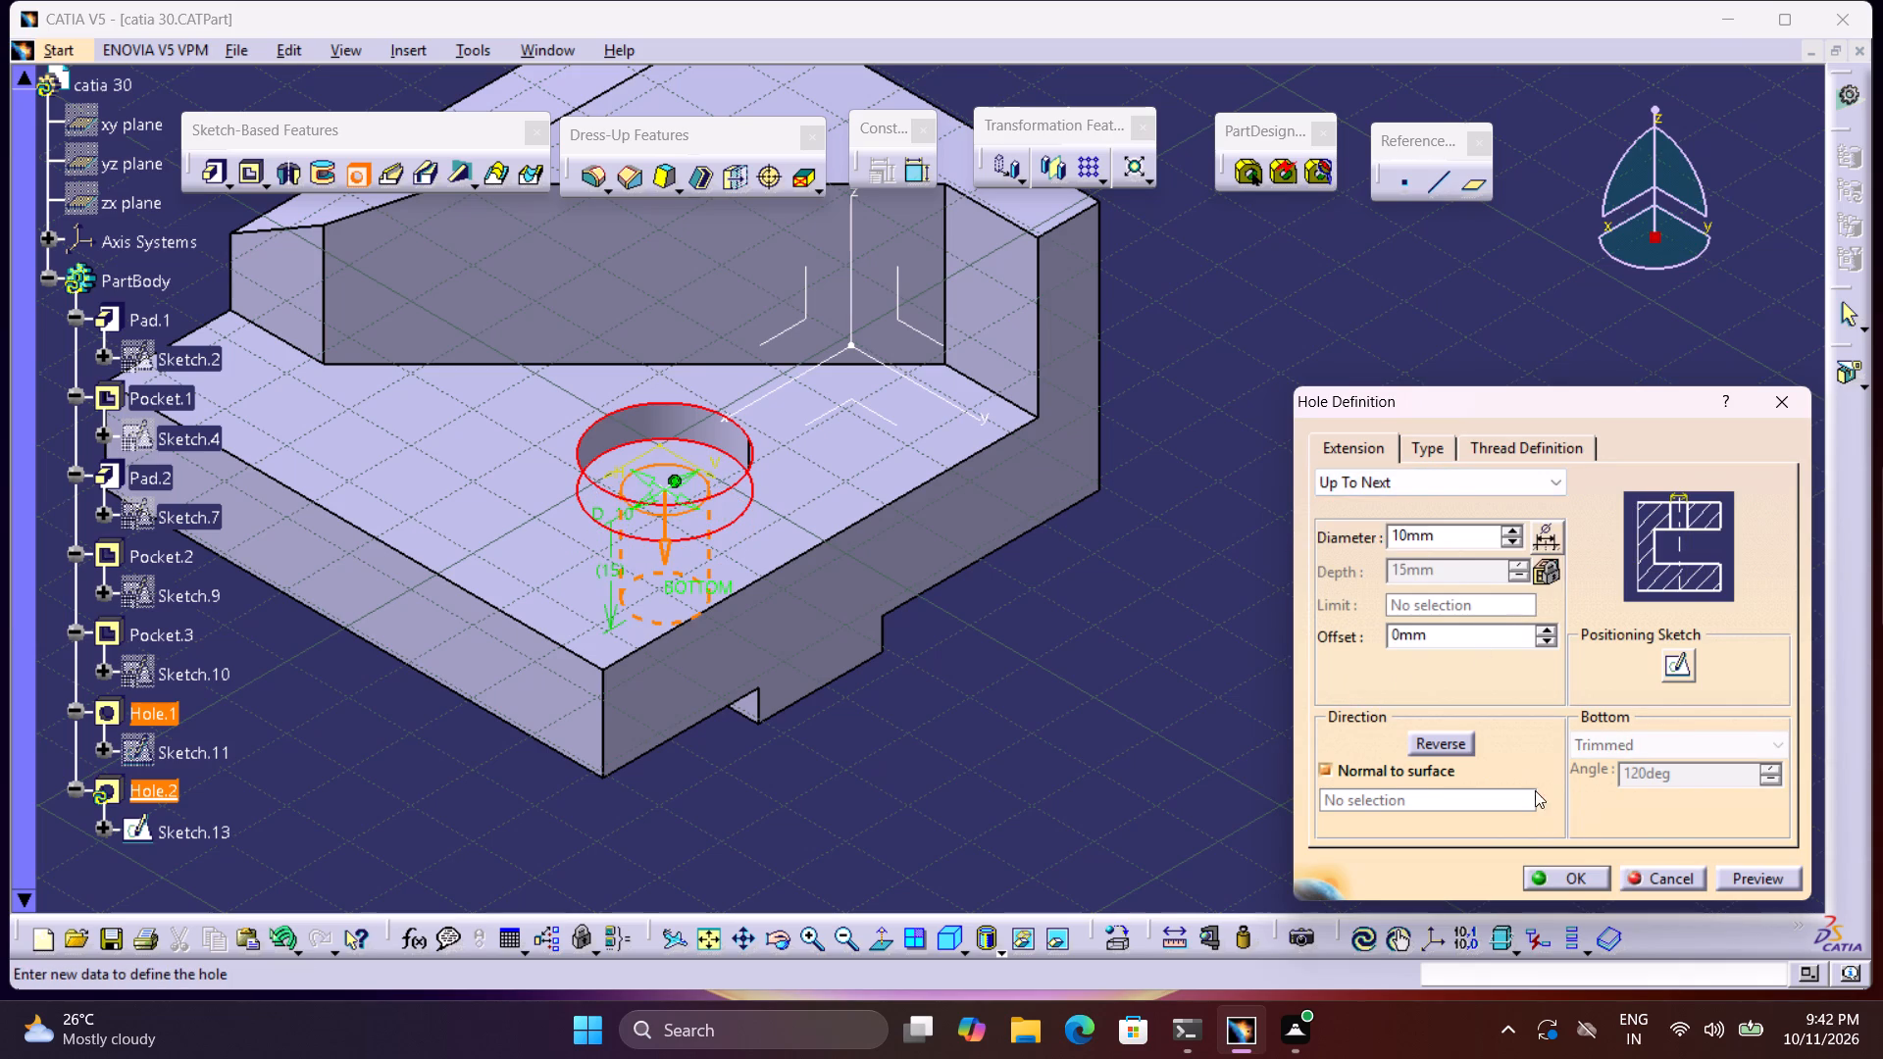
click(1575, 863)
click(1575, 879)
click(1222, 753)
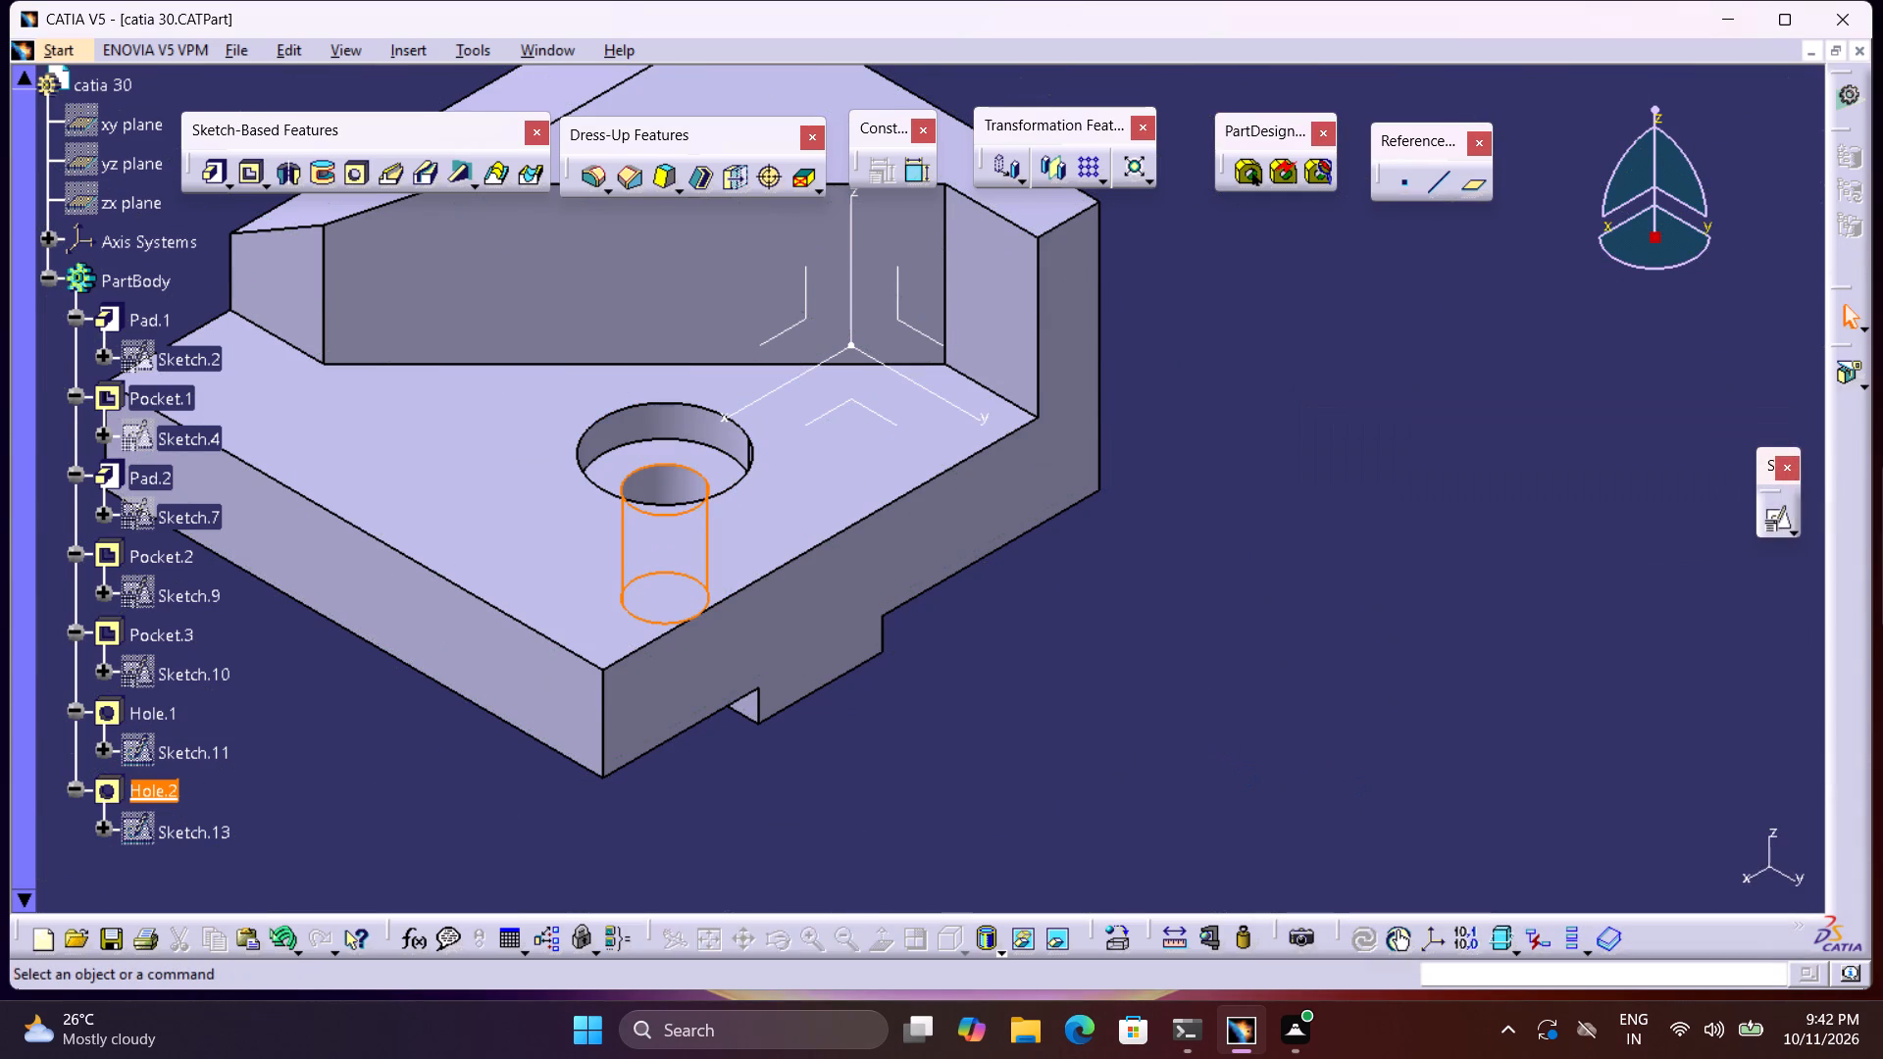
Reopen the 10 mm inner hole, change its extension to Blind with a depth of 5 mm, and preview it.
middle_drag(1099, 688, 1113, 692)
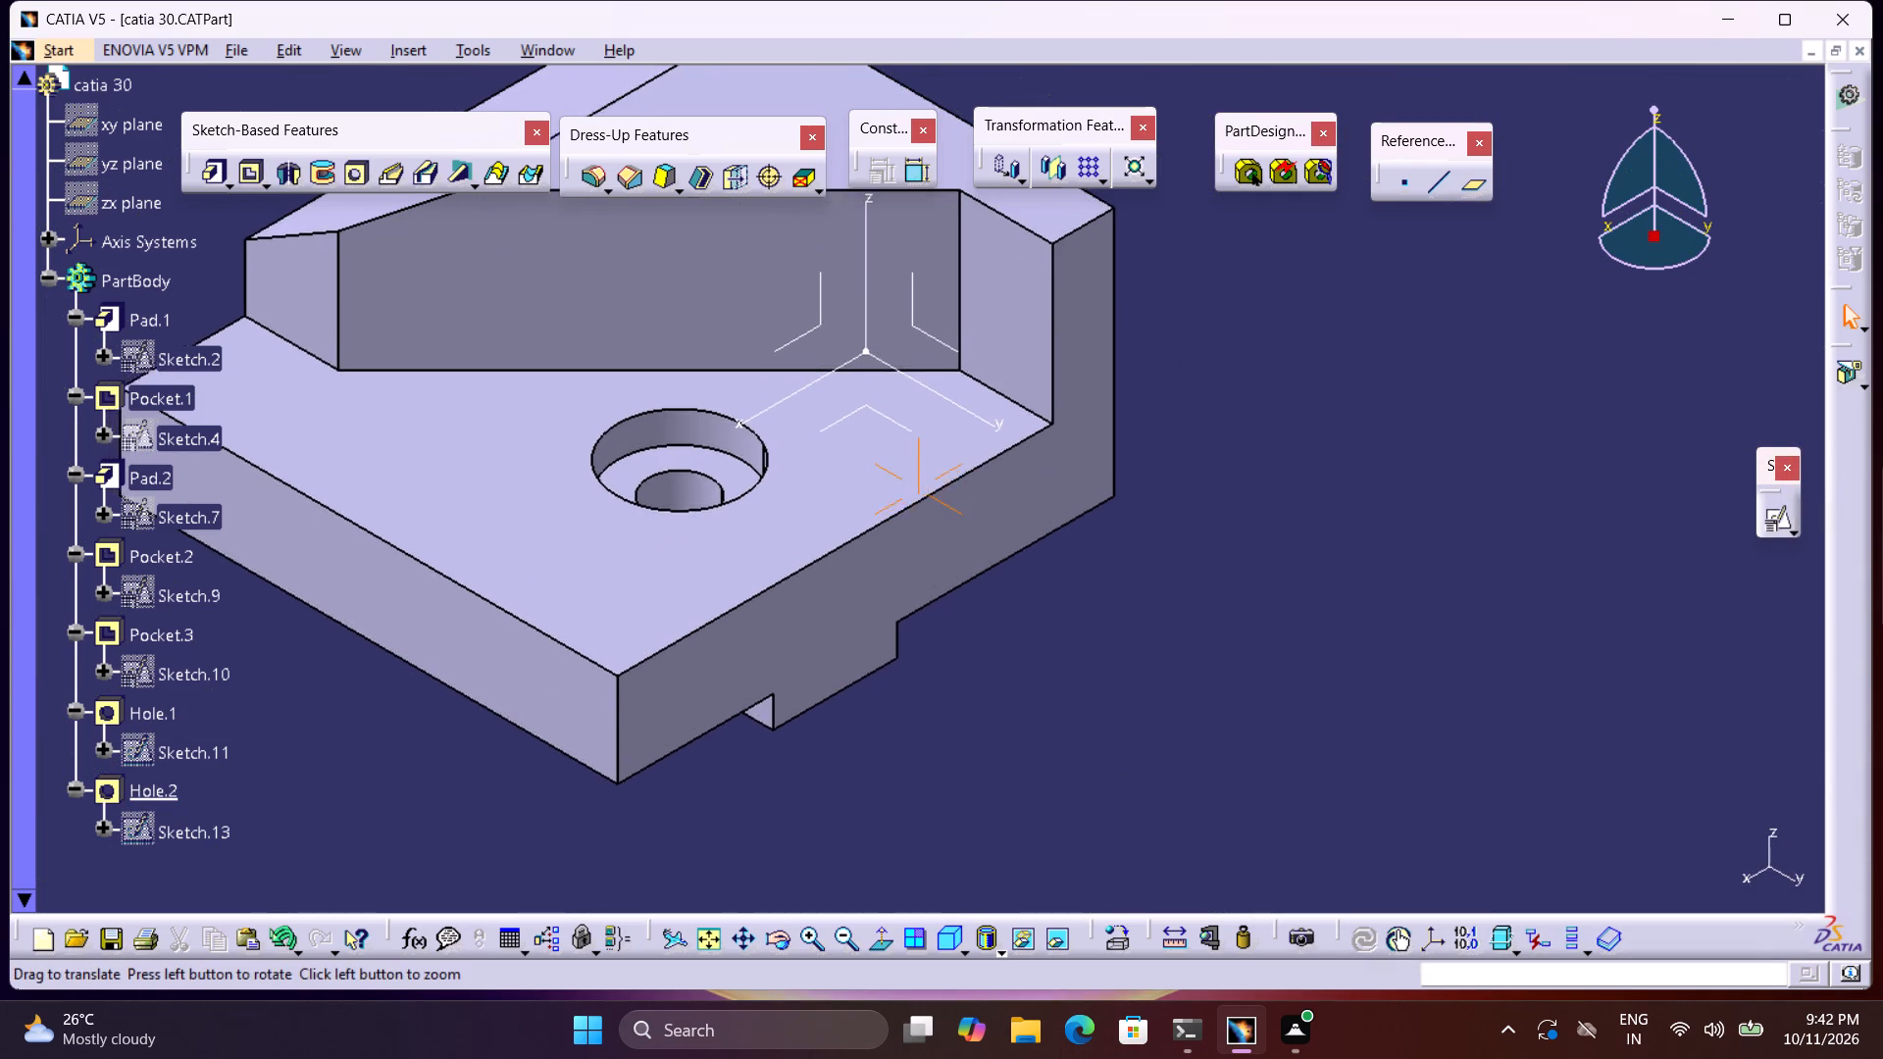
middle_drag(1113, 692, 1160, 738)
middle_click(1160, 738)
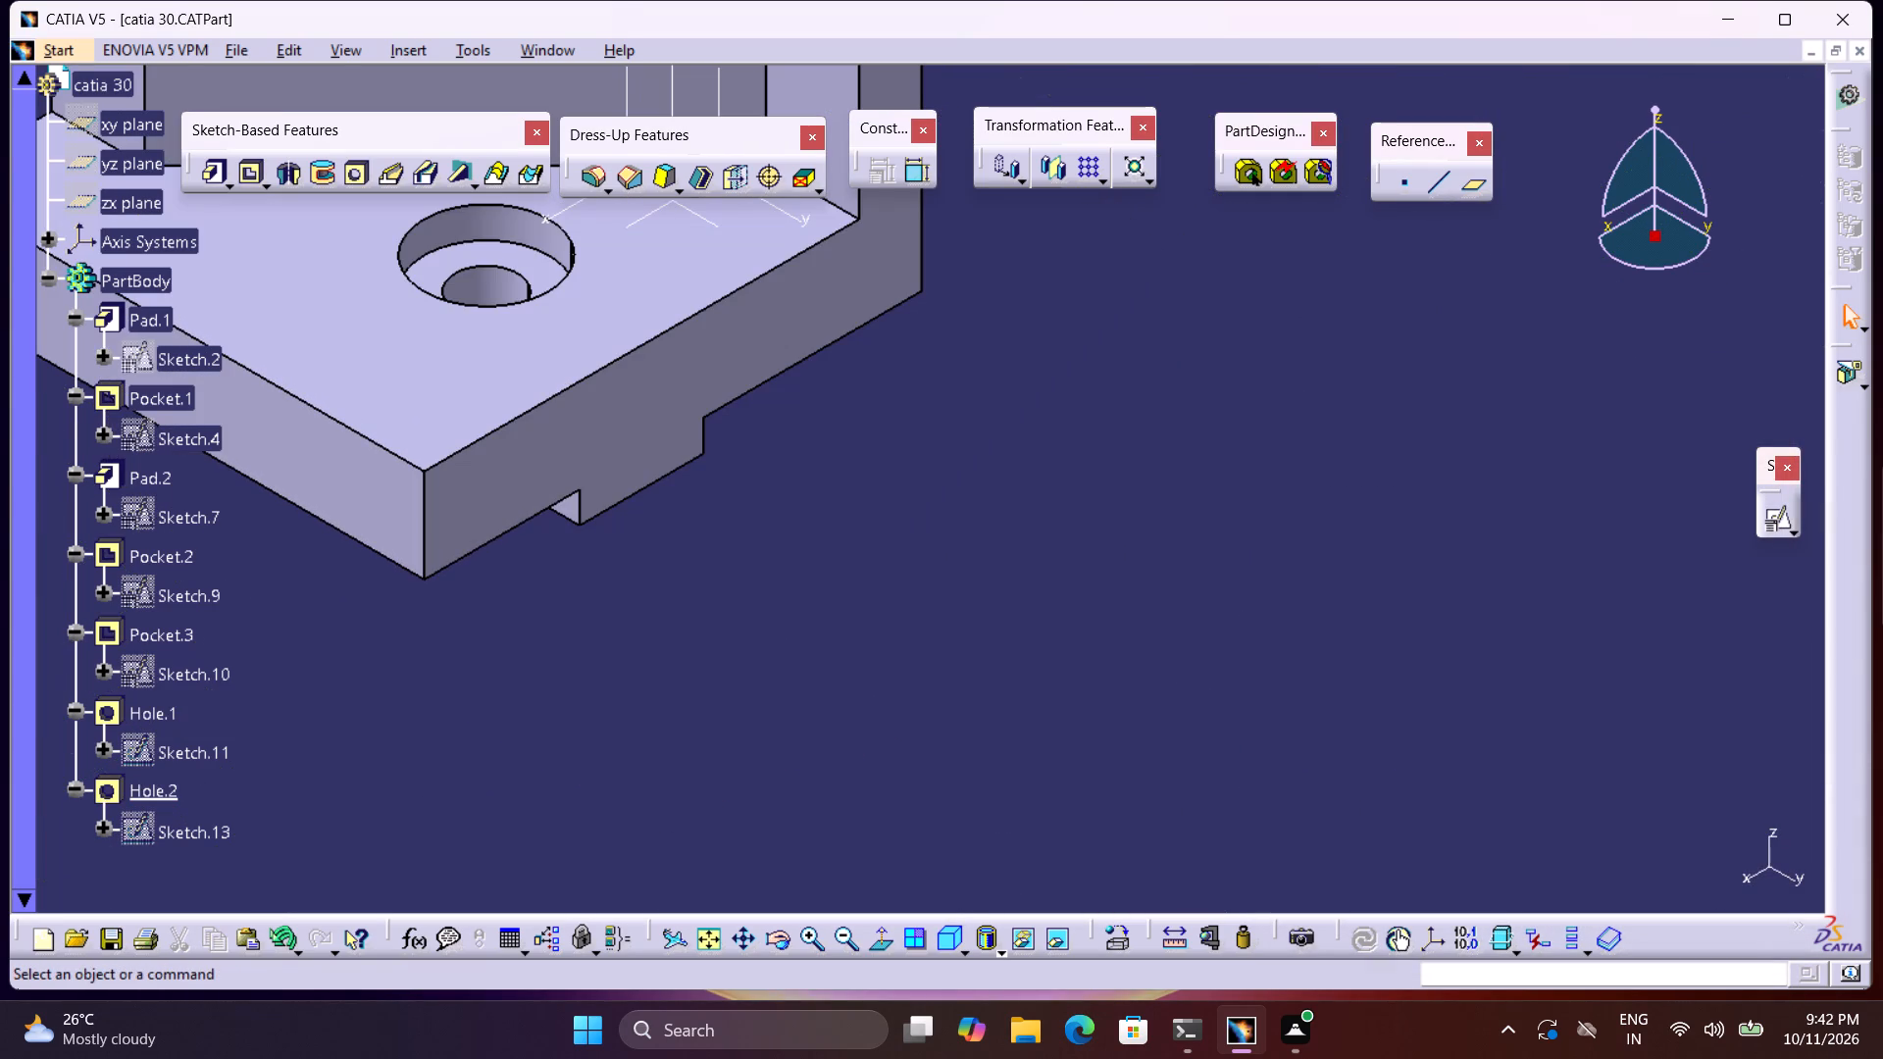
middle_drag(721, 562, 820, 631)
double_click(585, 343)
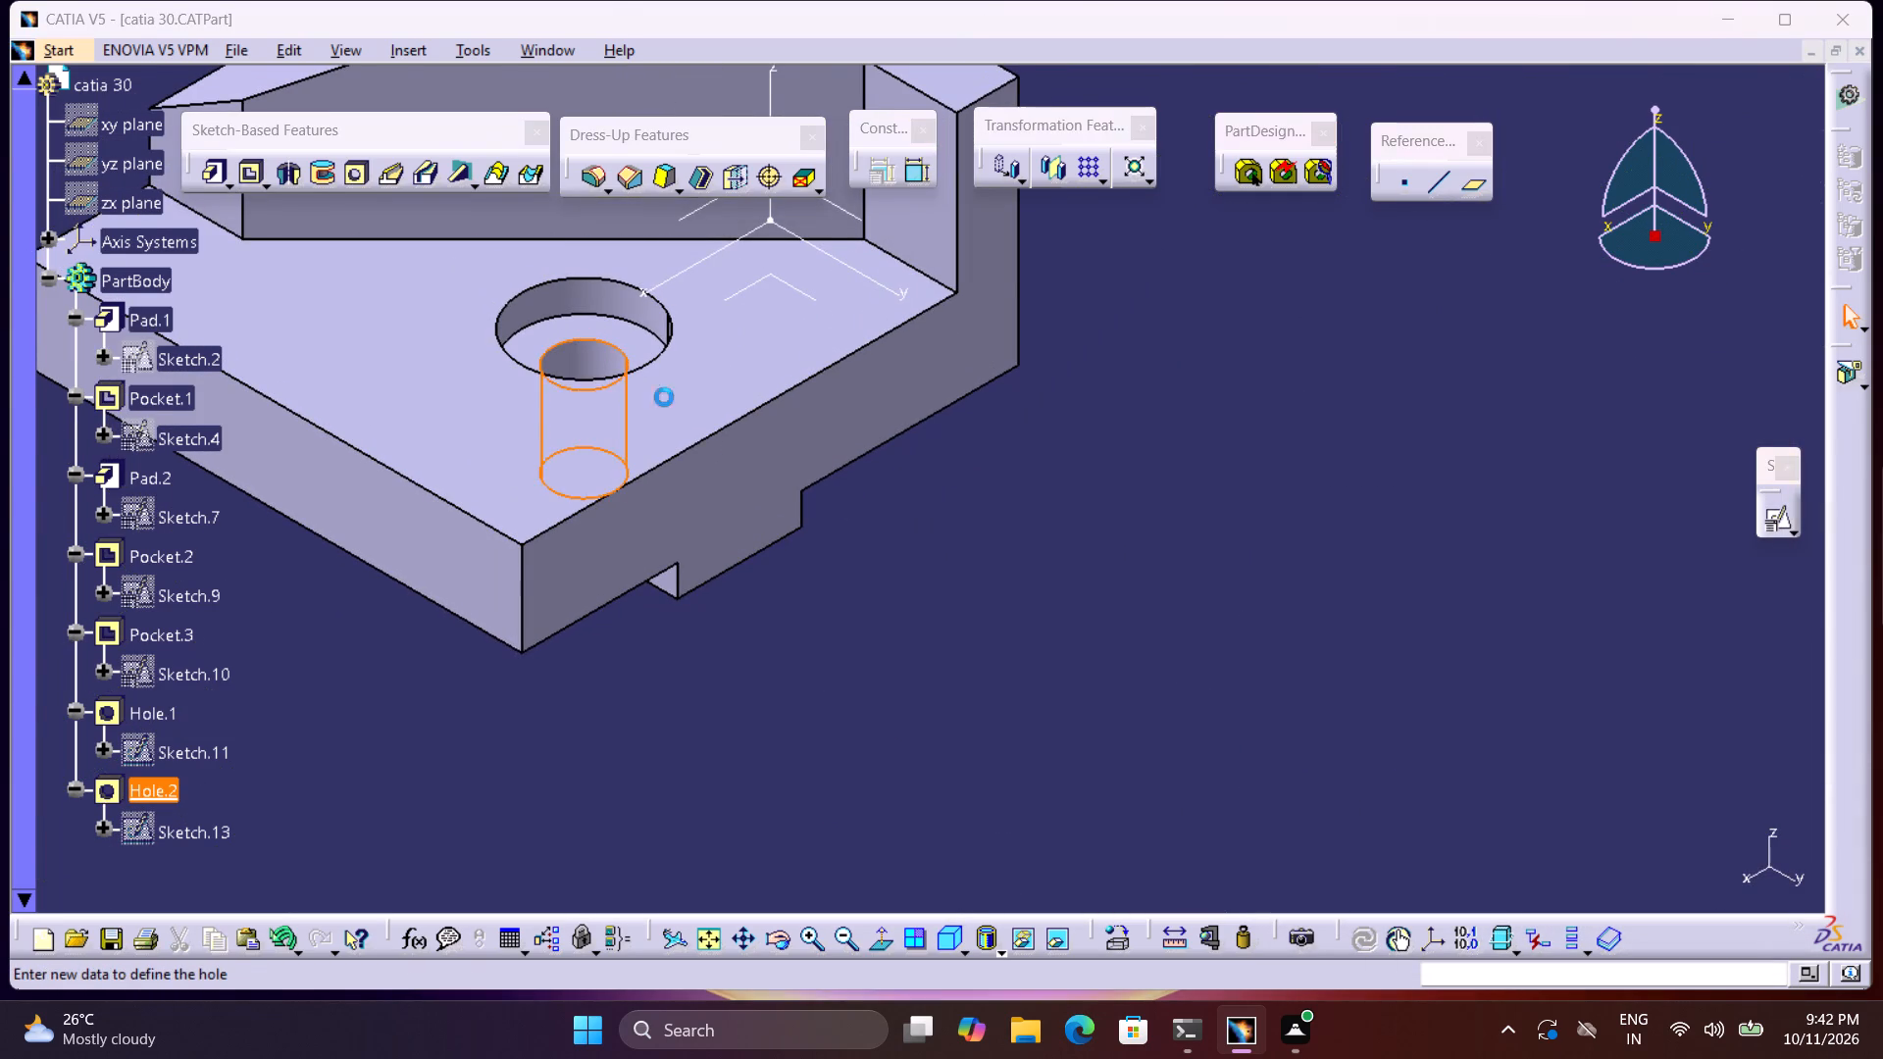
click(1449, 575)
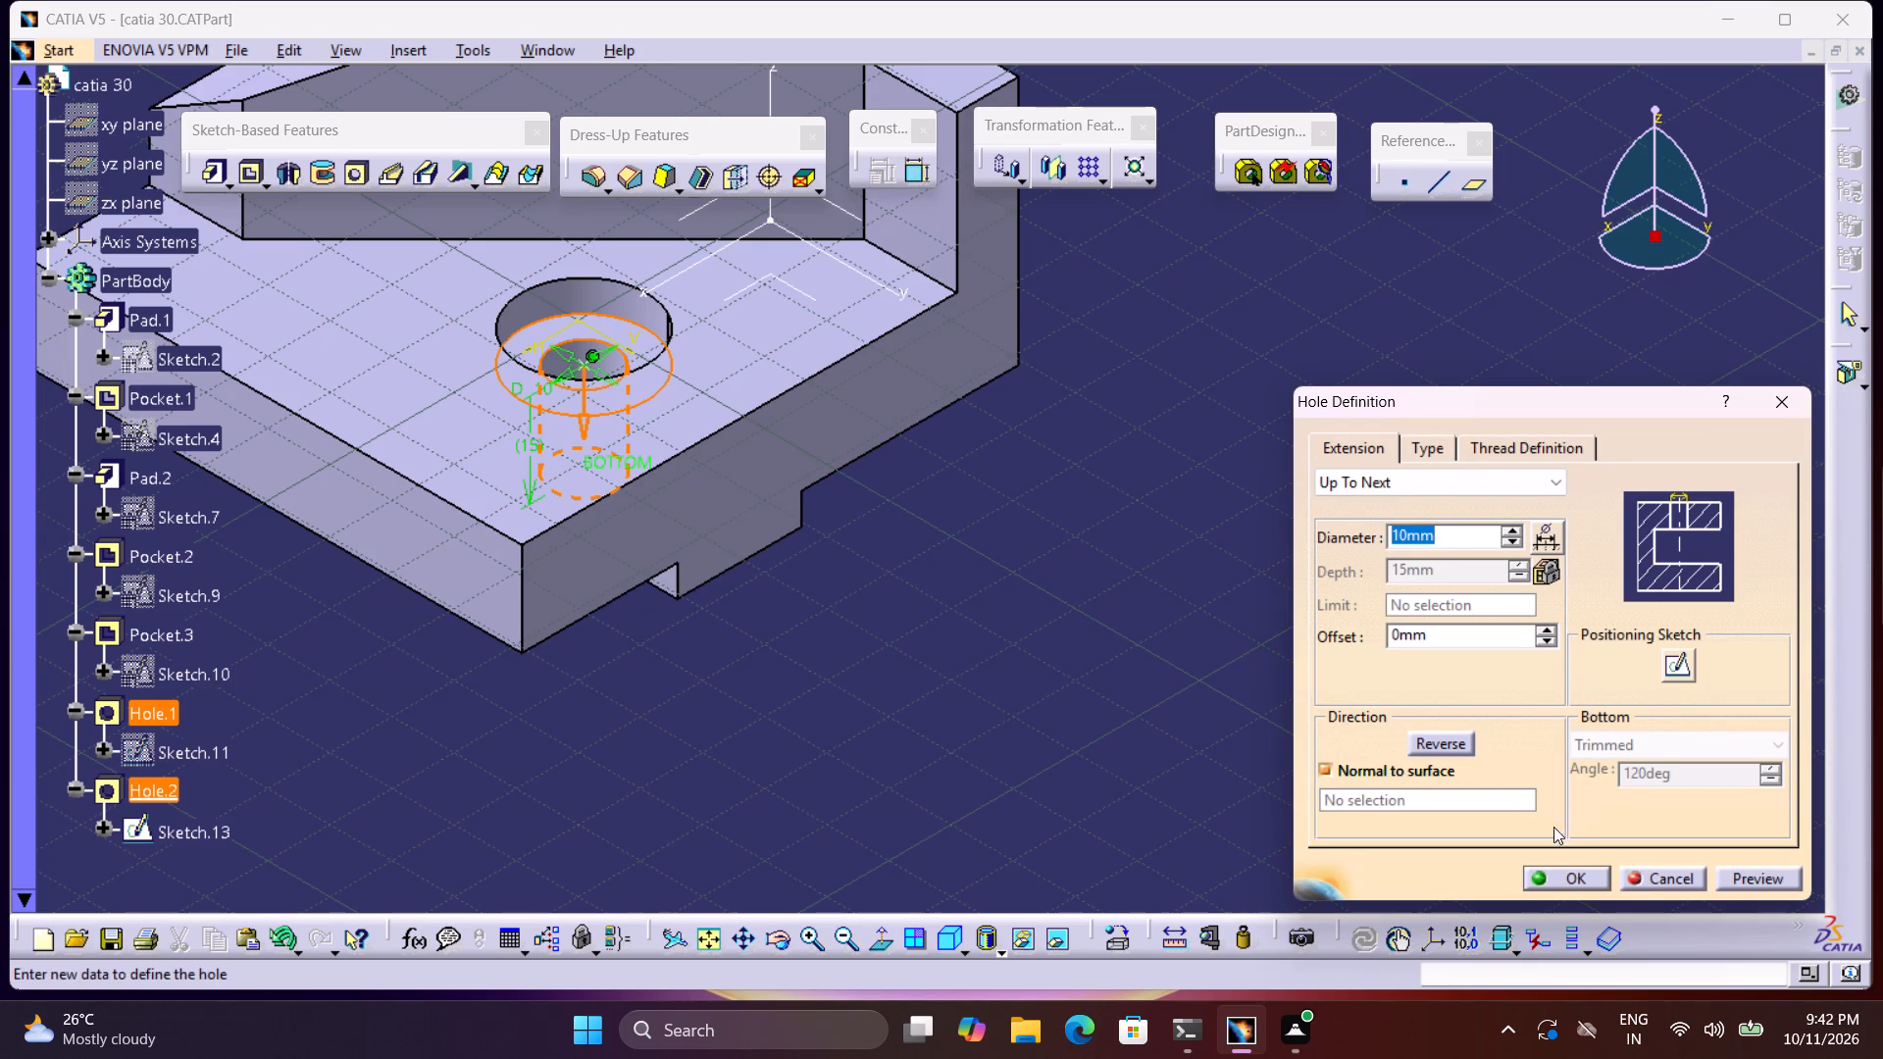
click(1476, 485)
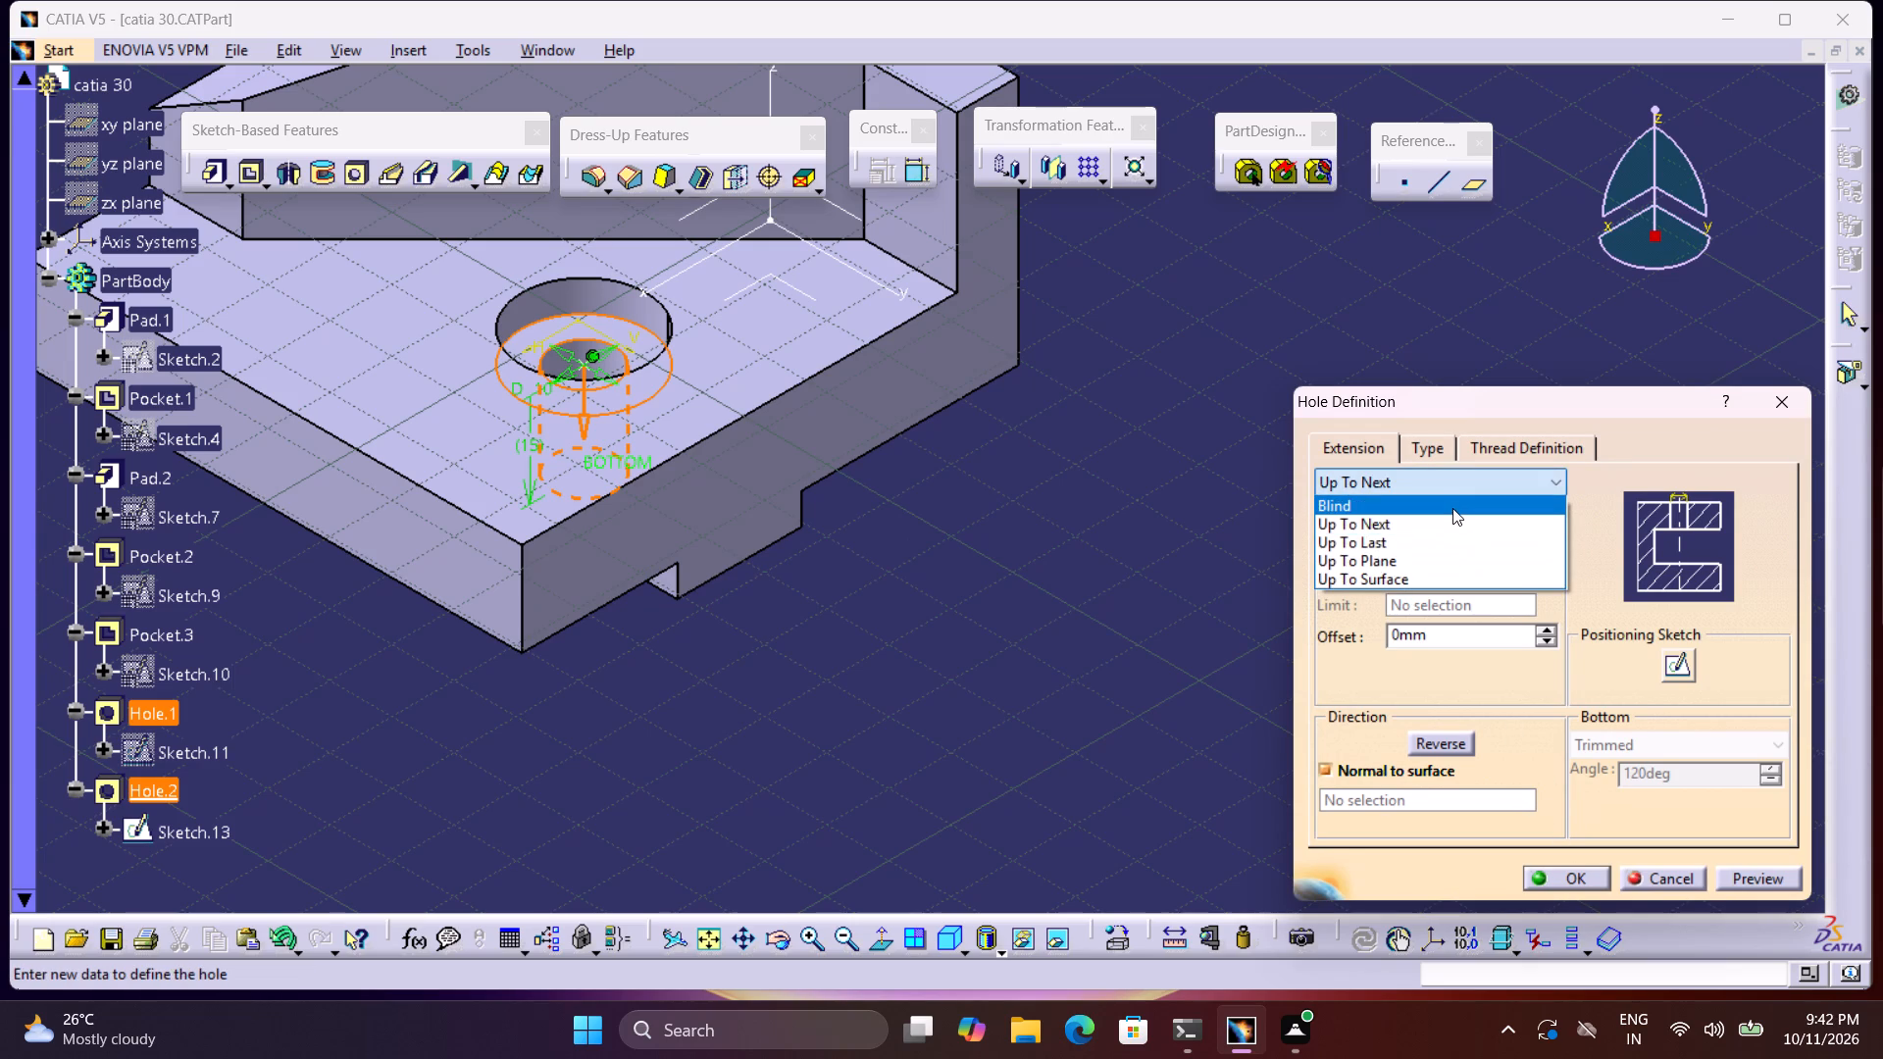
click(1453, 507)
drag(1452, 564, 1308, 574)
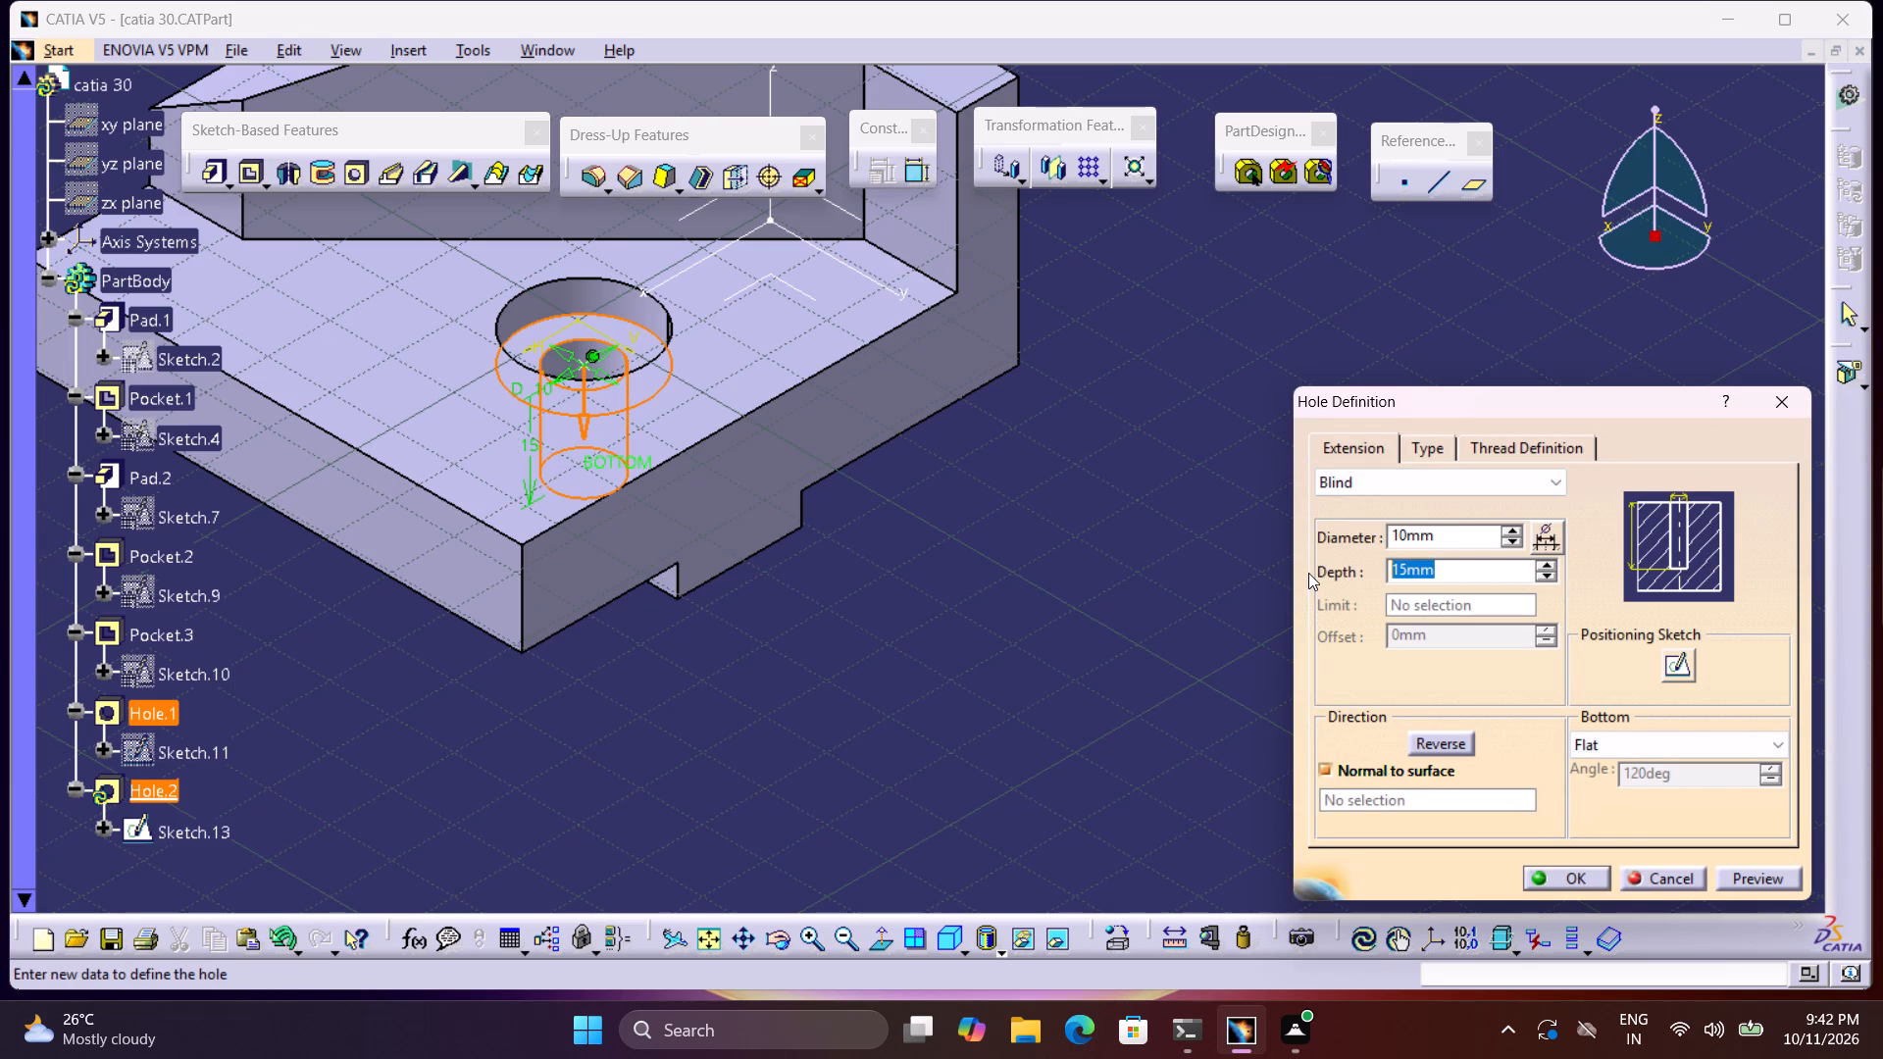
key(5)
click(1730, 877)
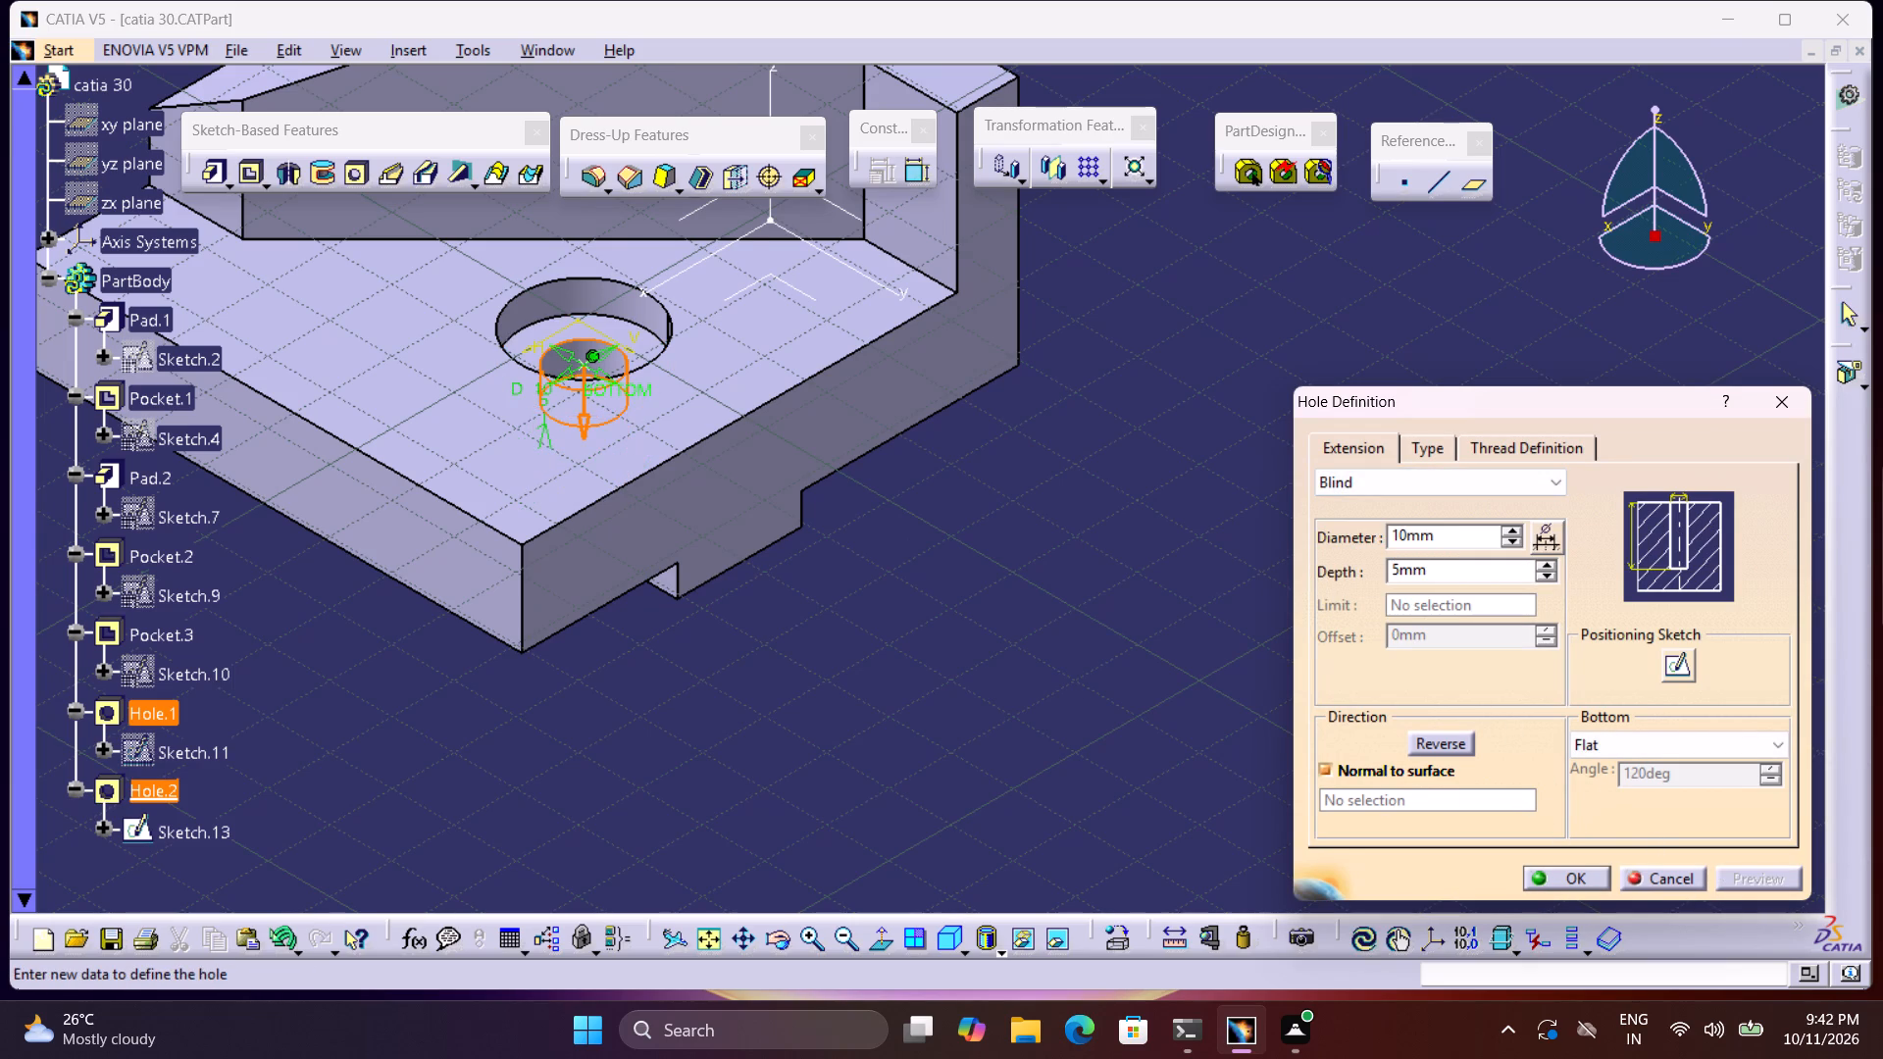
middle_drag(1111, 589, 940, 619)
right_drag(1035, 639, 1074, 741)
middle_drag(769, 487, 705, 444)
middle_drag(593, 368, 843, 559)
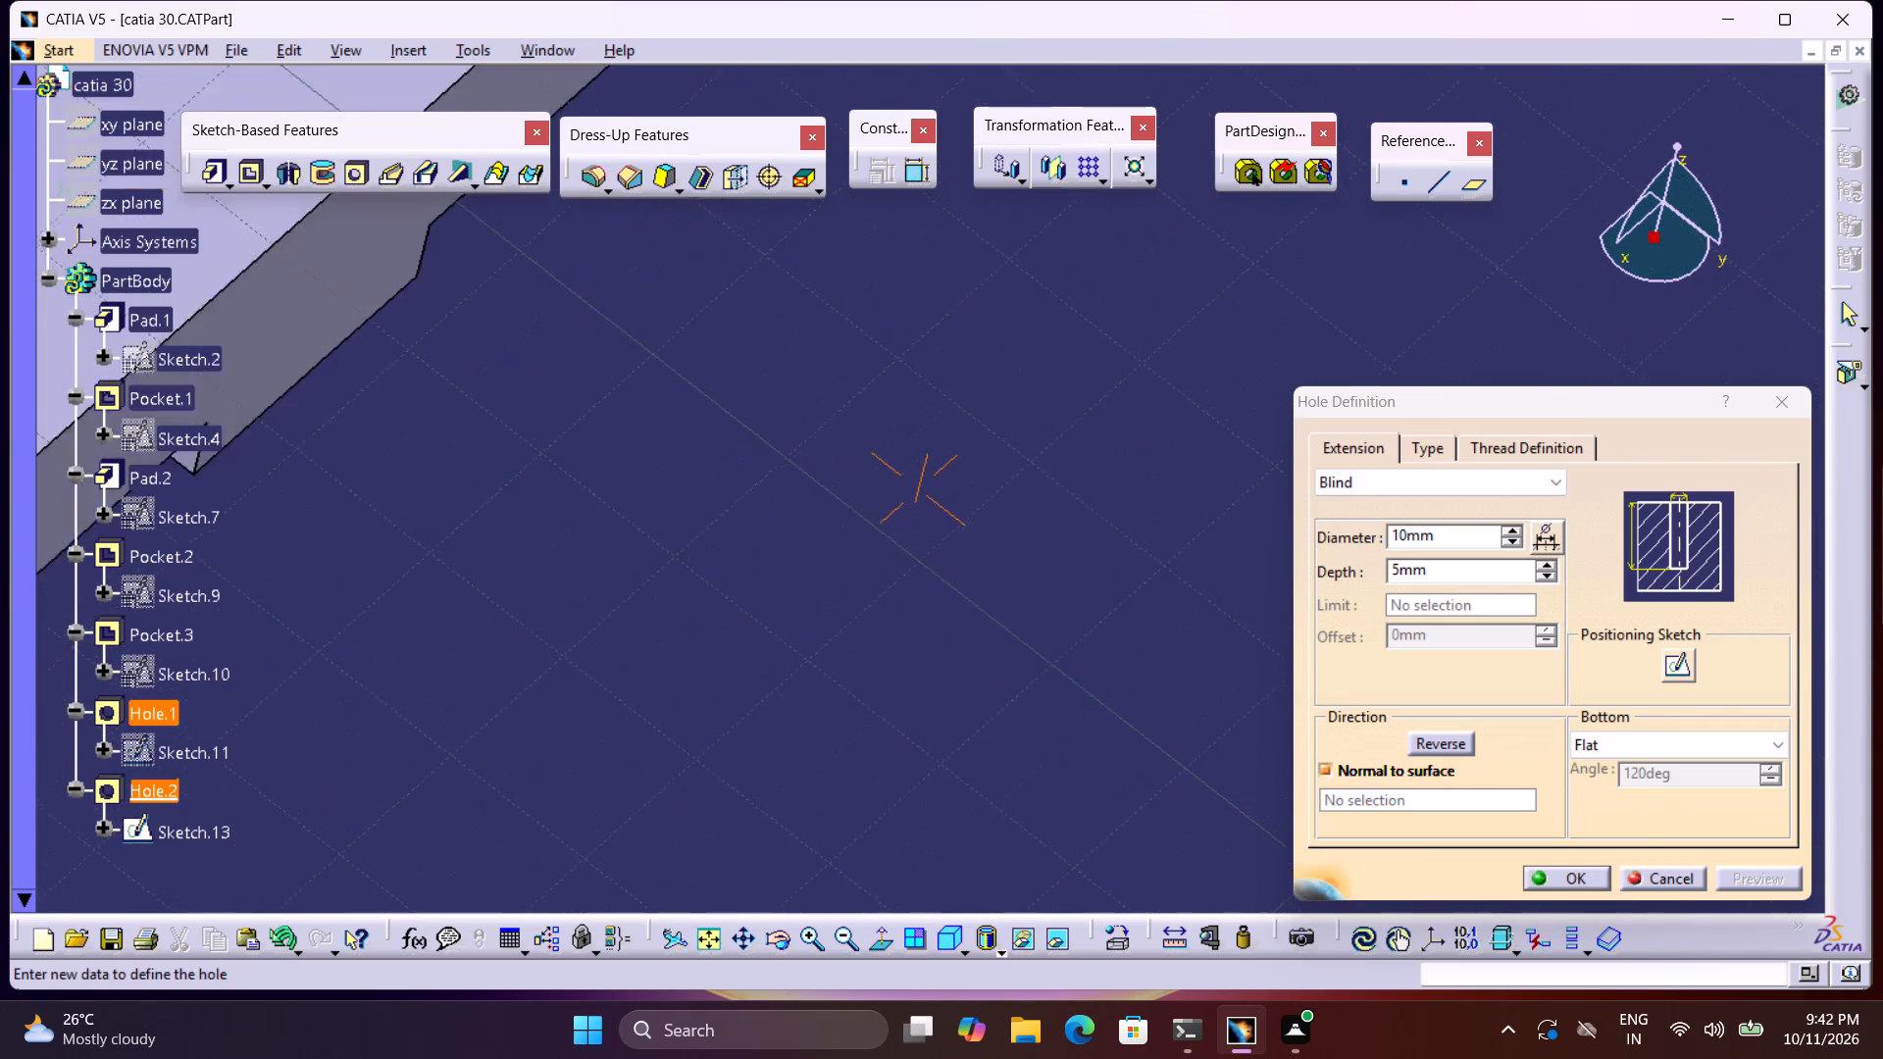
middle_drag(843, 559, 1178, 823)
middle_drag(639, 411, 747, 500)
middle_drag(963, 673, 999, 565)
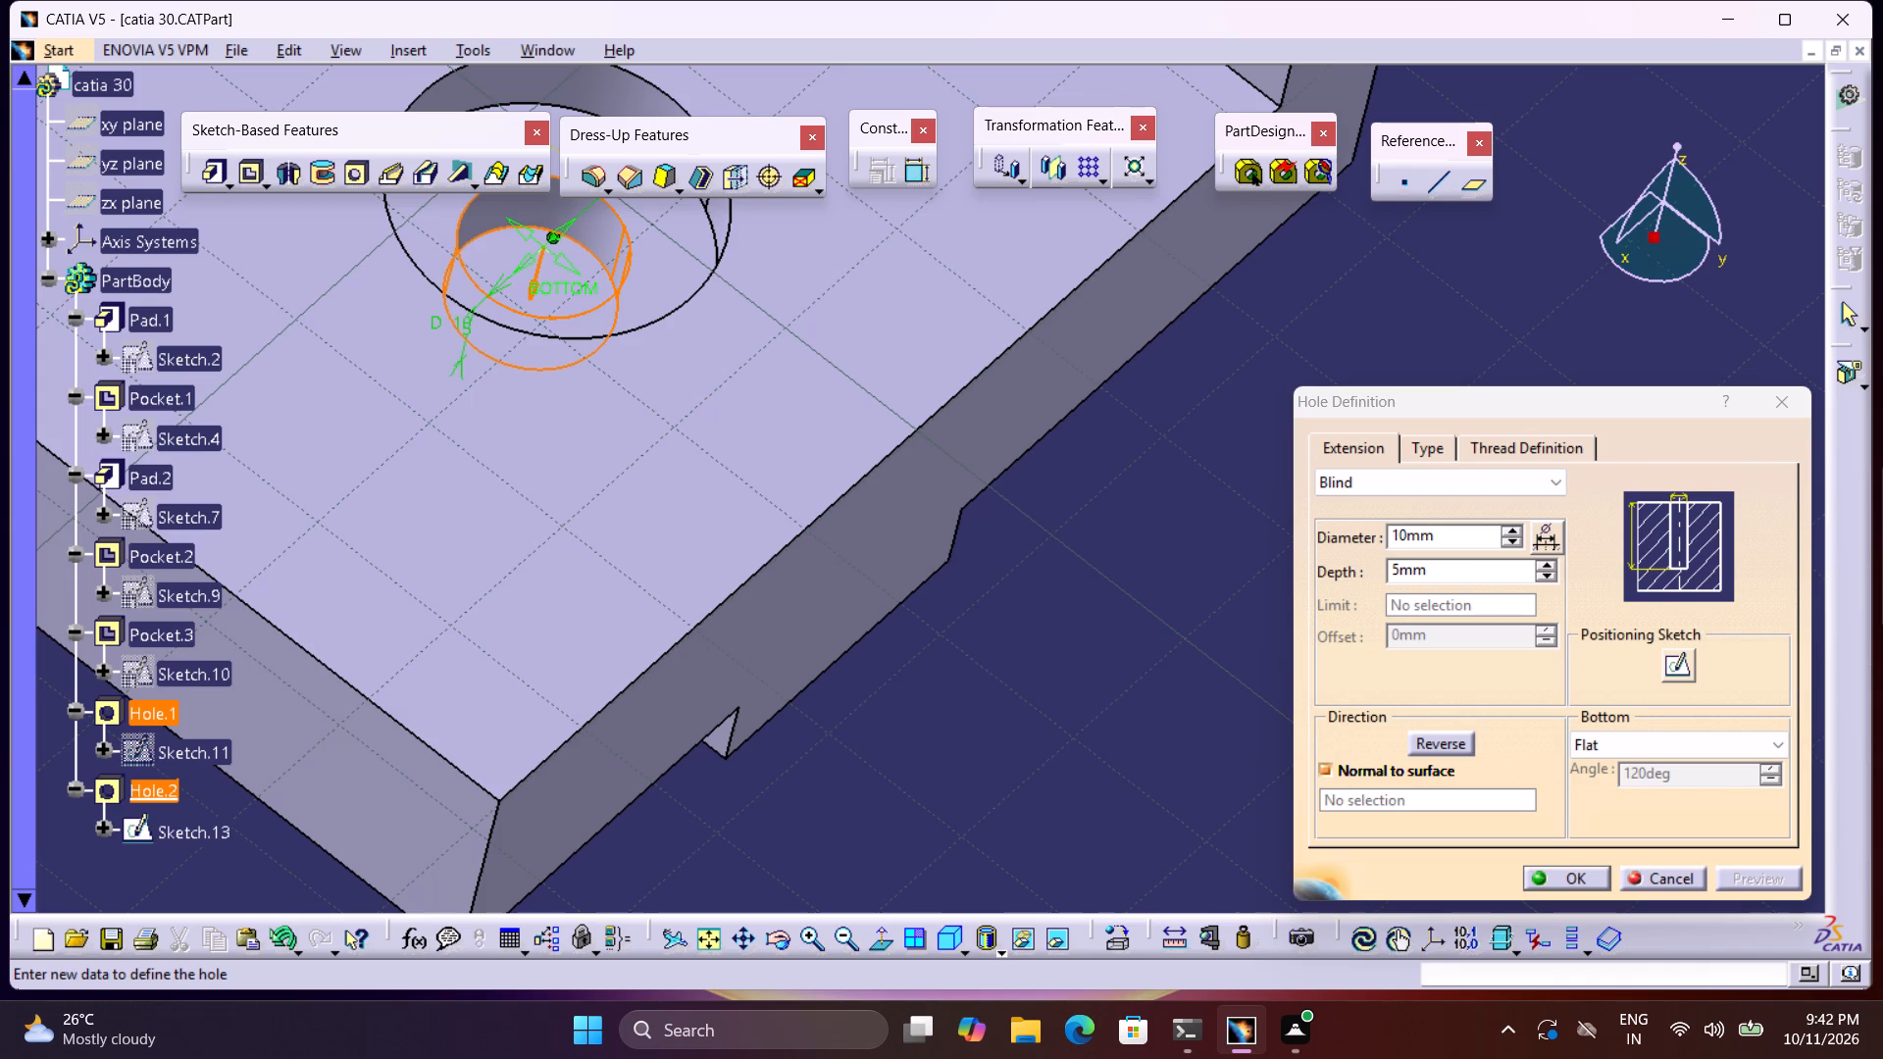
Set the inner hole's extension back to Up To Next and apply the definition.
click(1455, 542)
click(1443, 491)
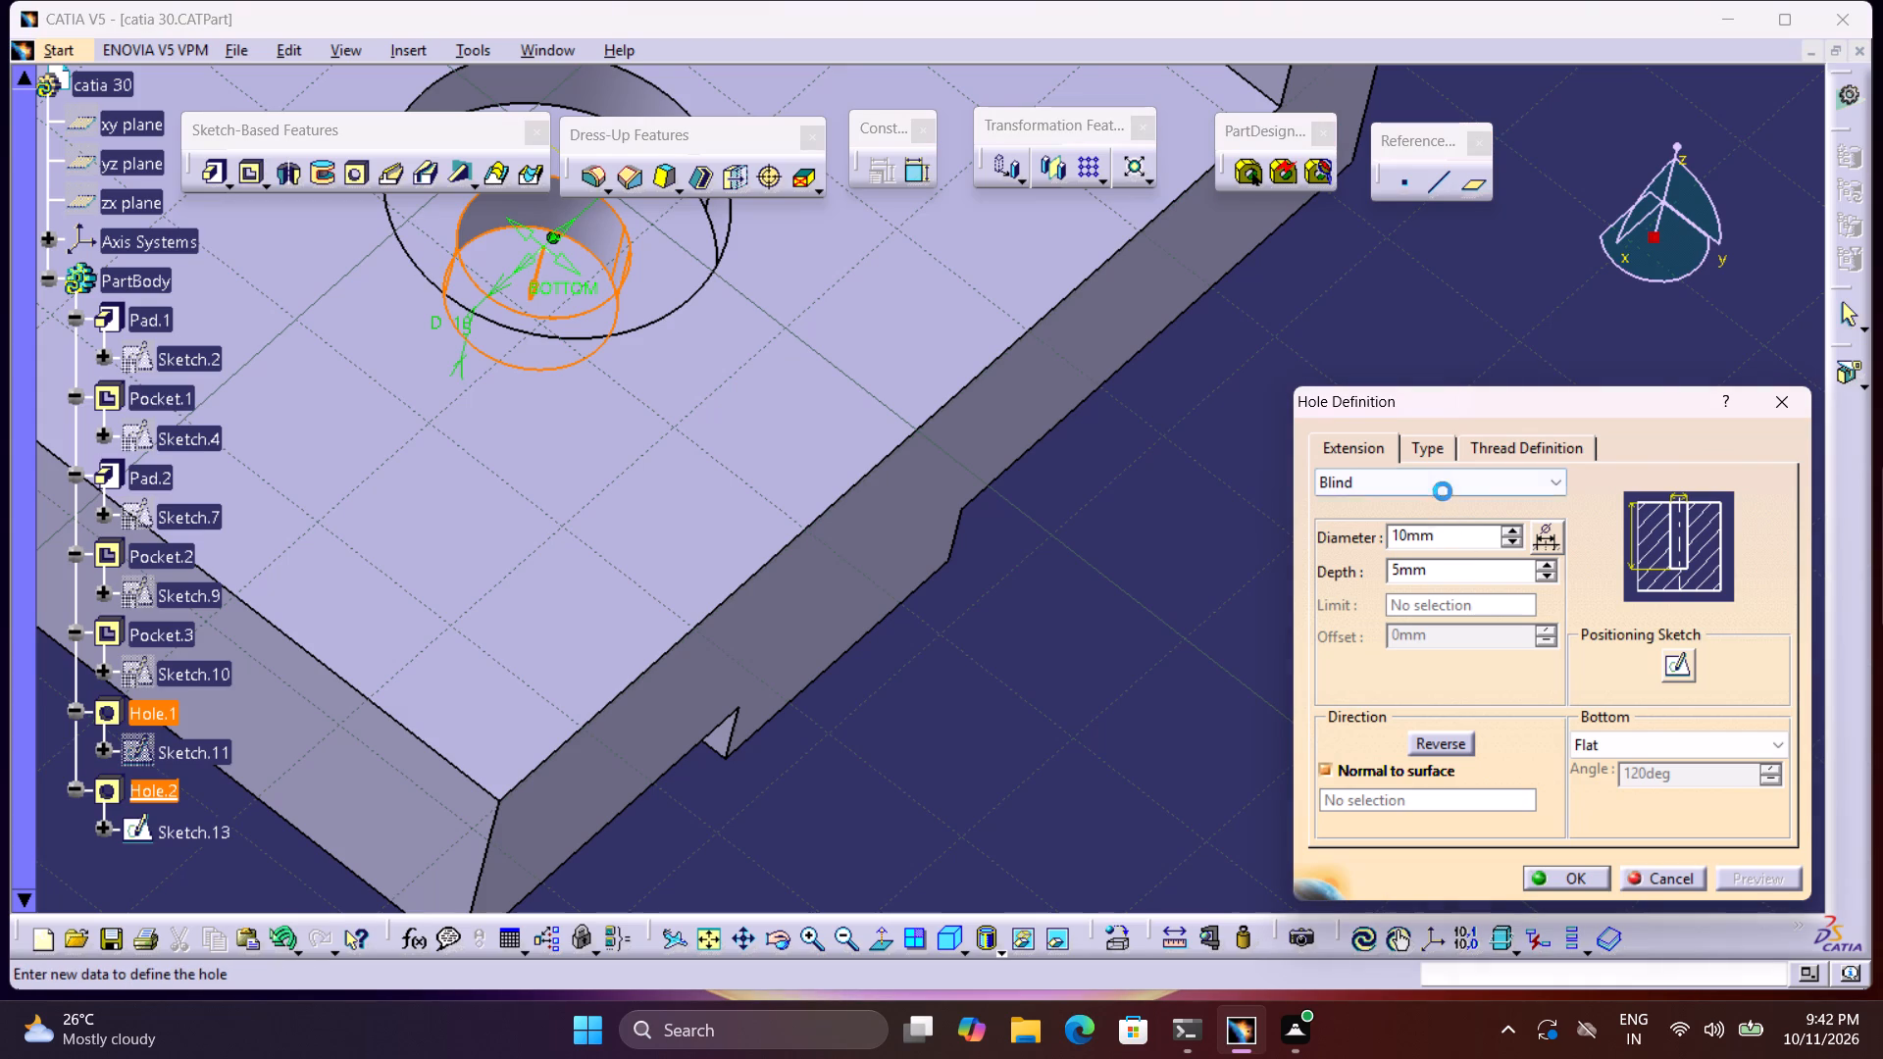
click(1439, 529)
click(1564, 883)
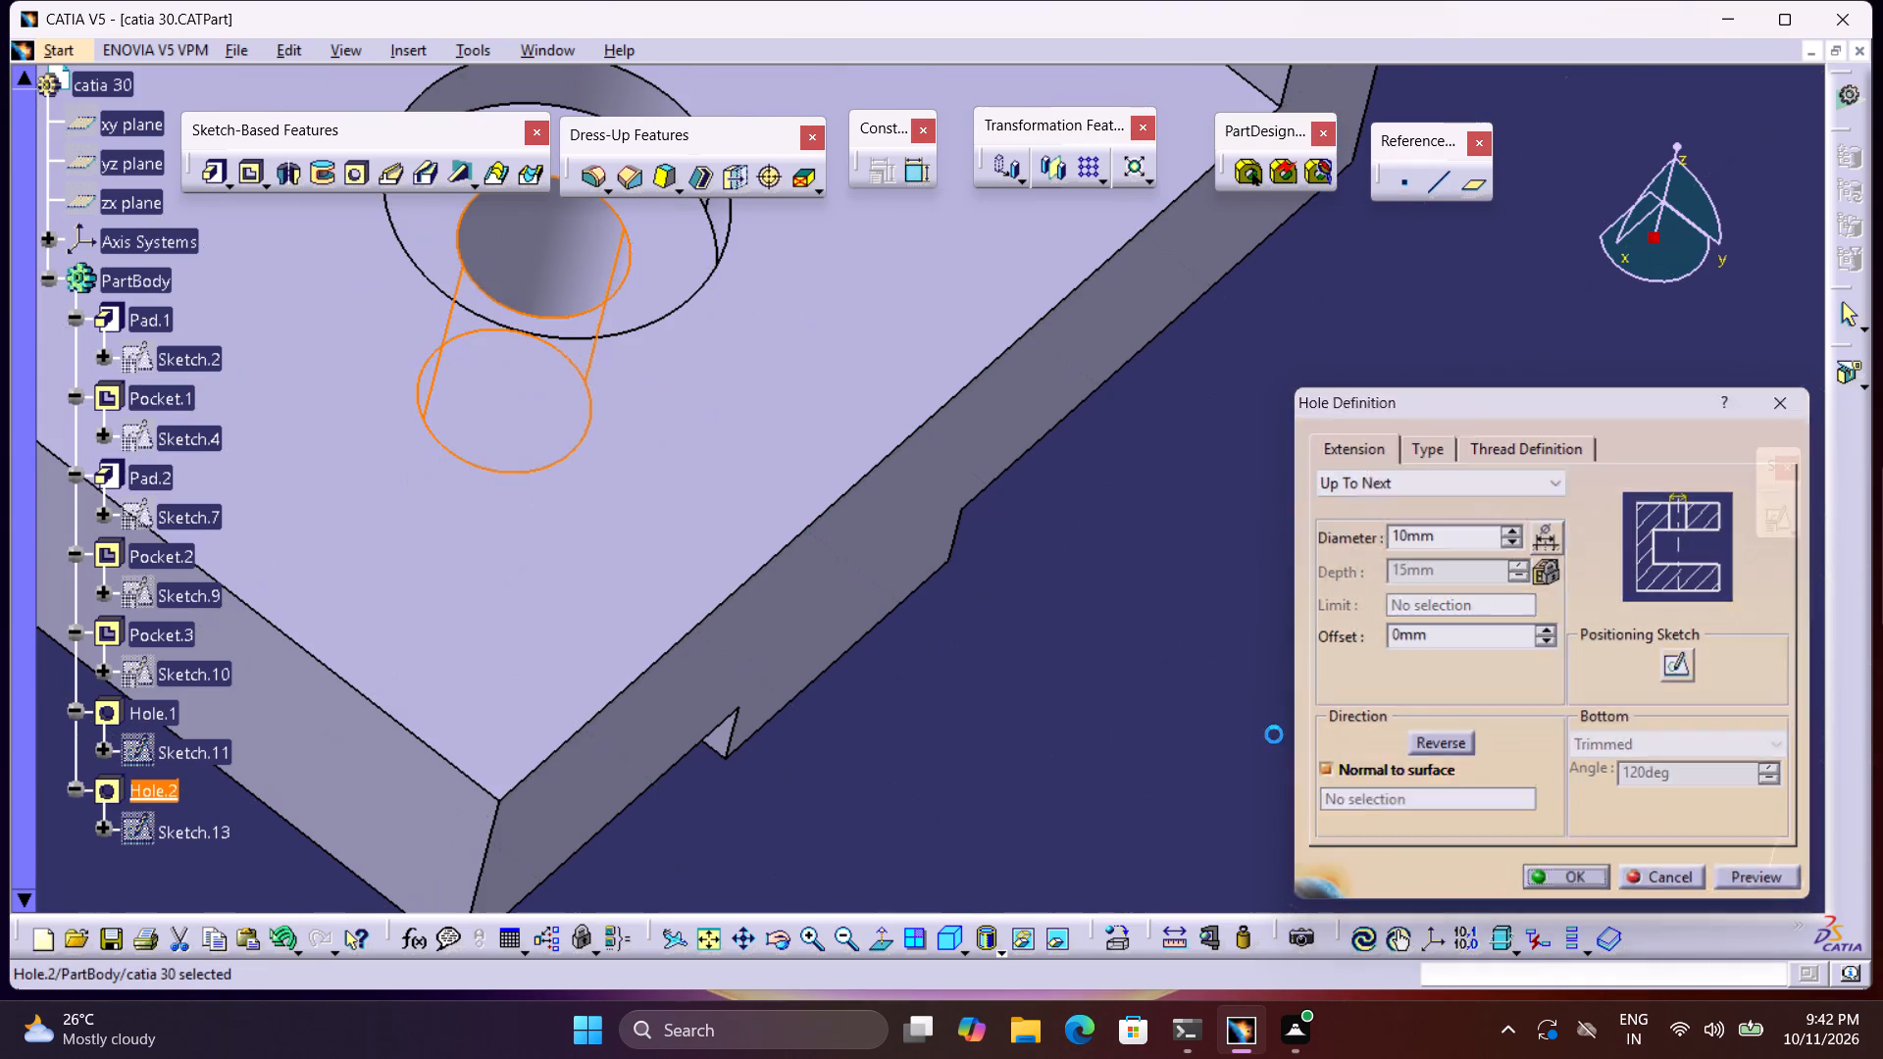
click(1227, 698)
Examine the stepped hole from above and from the underside of the base to check how far it goes through.
middle_drag(966, 502, 883, 768)
right_drag(1013, 658, 887, 805)
middle_drag(1004, 392, 924, 819)
middle_drag(959, 521, 952, 361)
middle_drag(1038, 544, 989, 298)
right_drag(1037, 532, 989, 298)
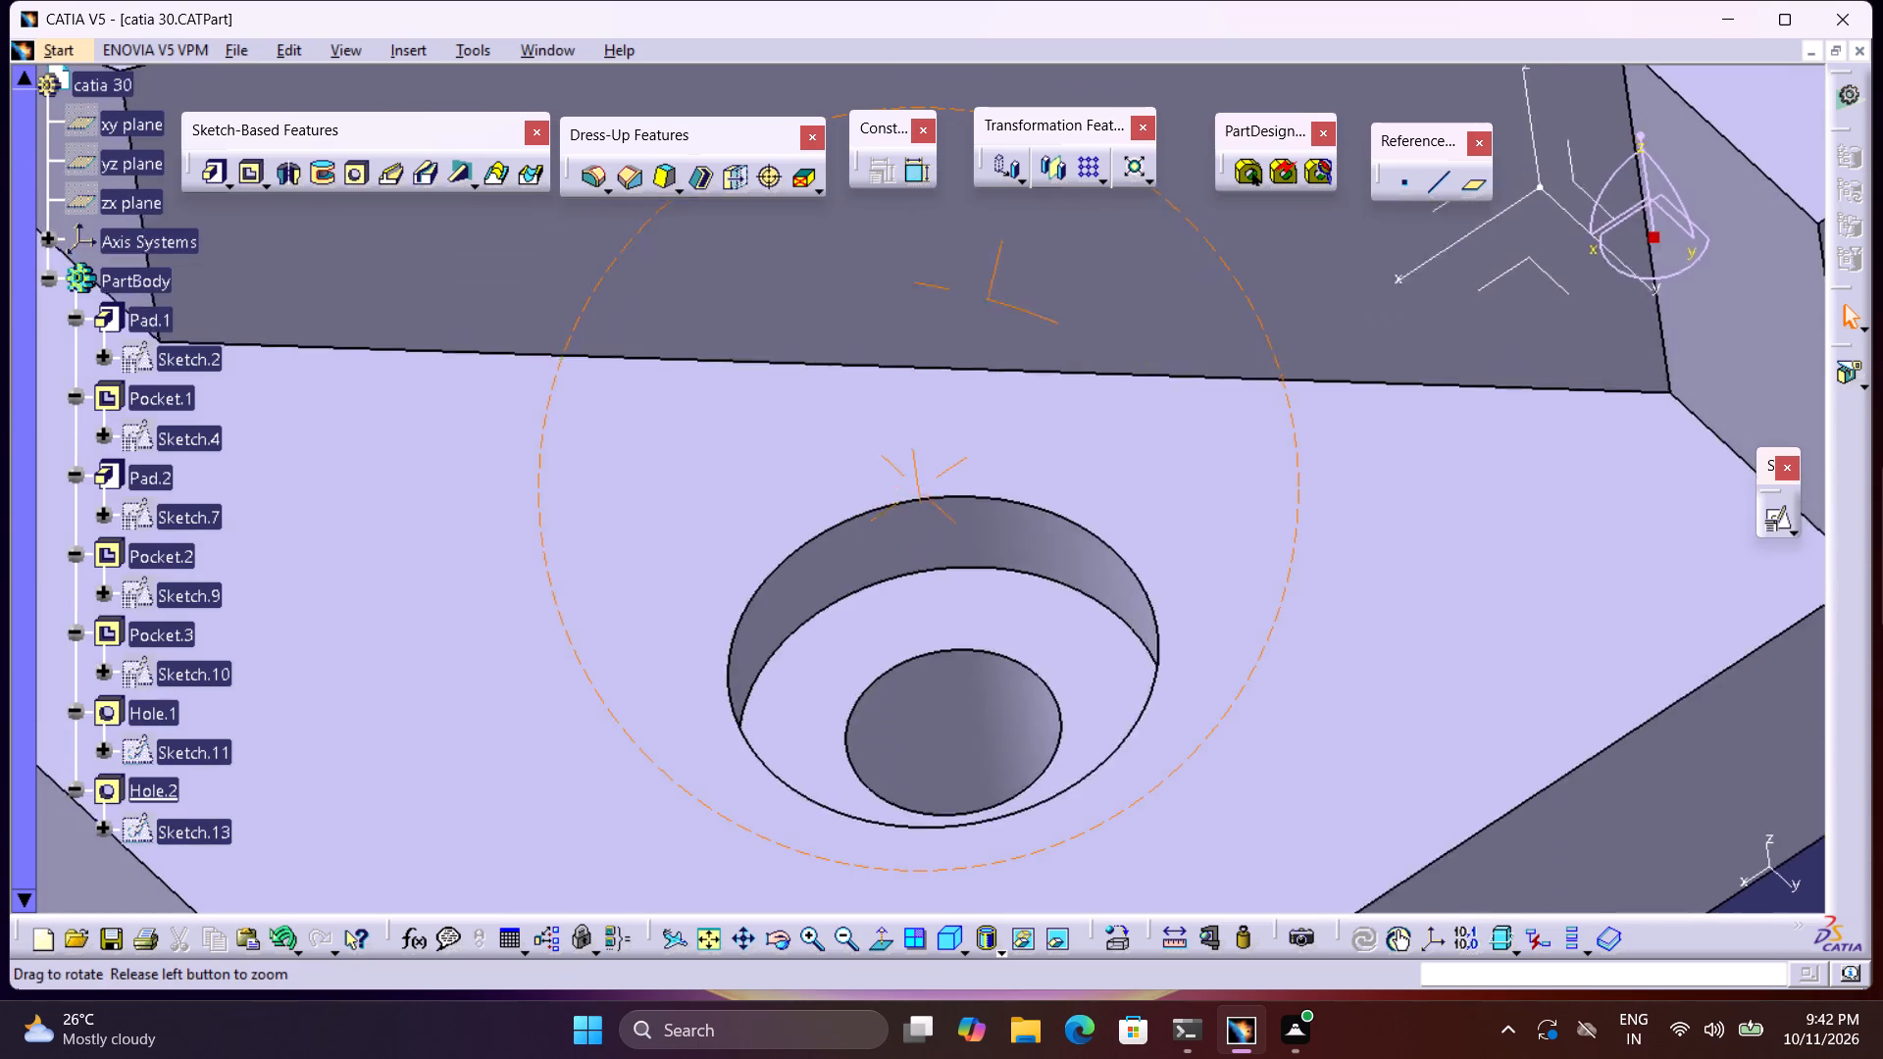
right_drag(989, 298, 988, 296)
middle_drag(989, 298, 988, 295)
middle_drag(1172, 636, 1082, 212)
middle_drag(1206, 656, 1085, 548)
right_click(1082, 407)
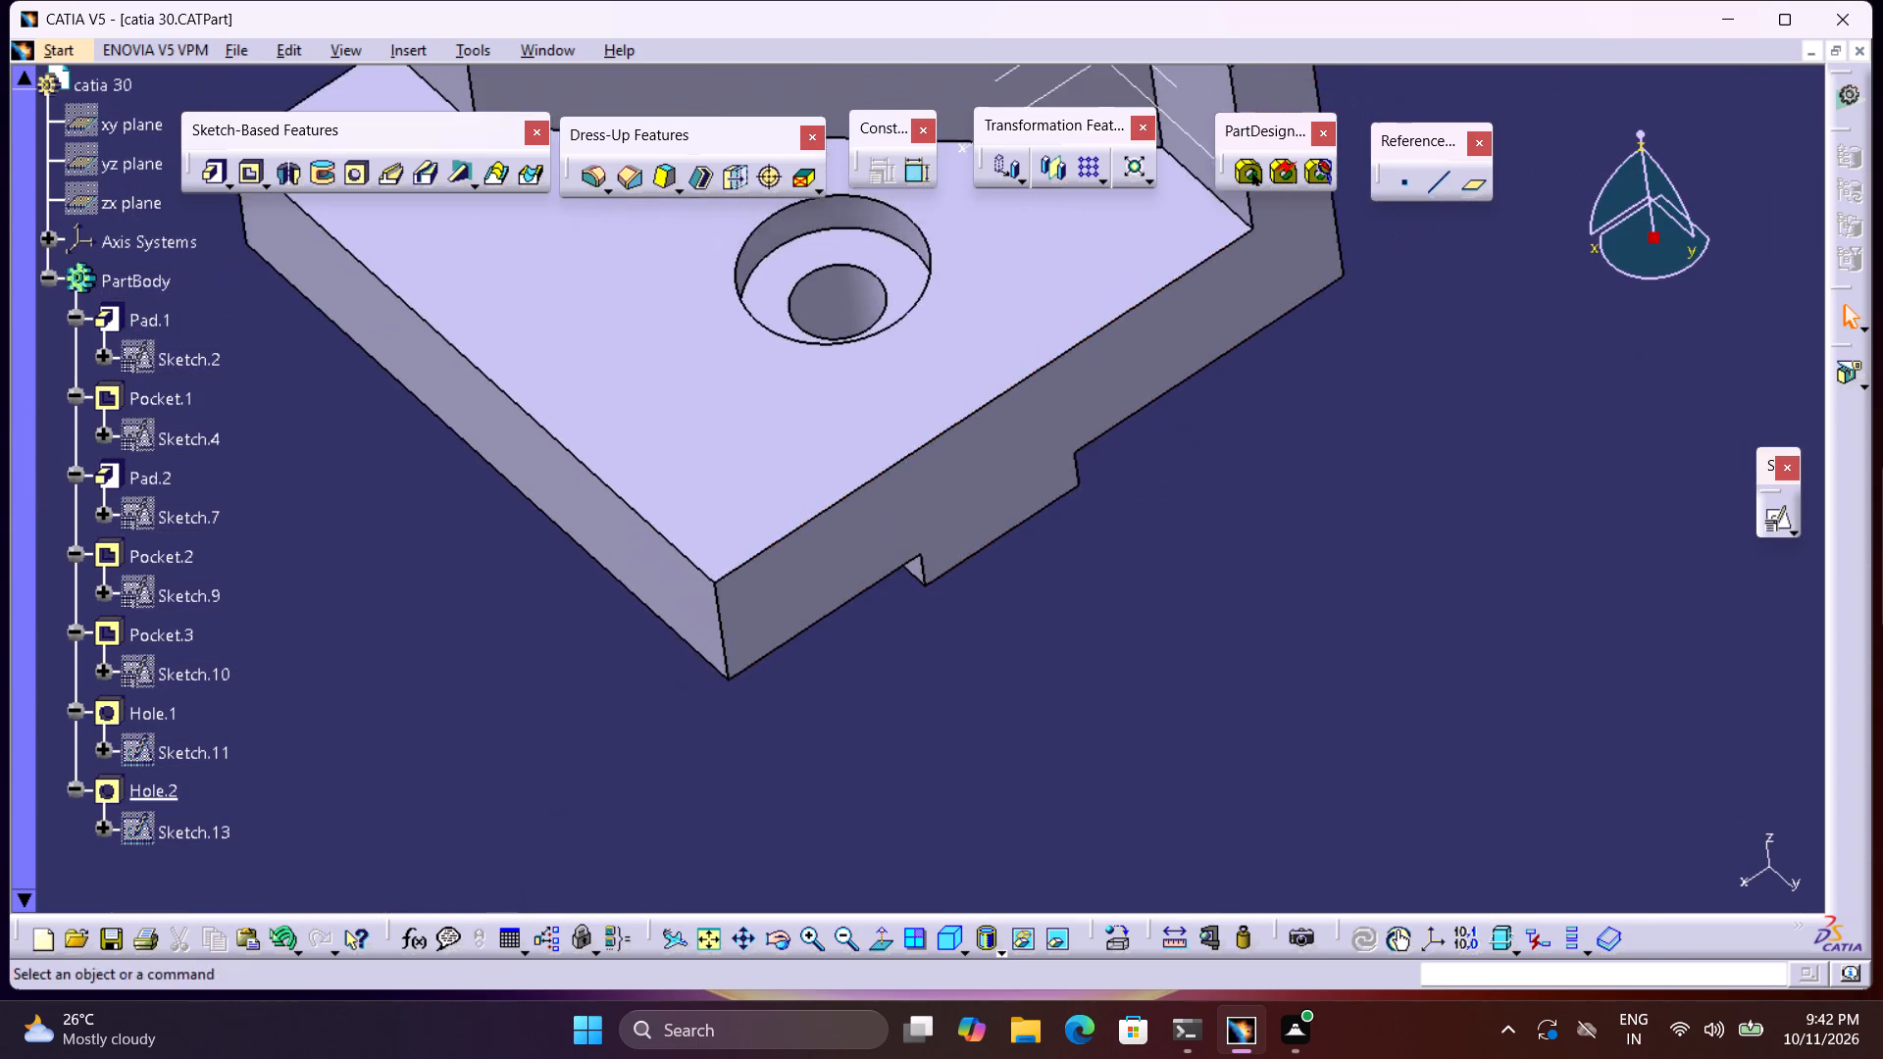
middle_drag(1040, 582, 953, 125)
right_drag(1023, 394, 952, 126)
middle_drag(1157, 626, 1041, 354)
middle_drag(1135, 539, 1122, 520)
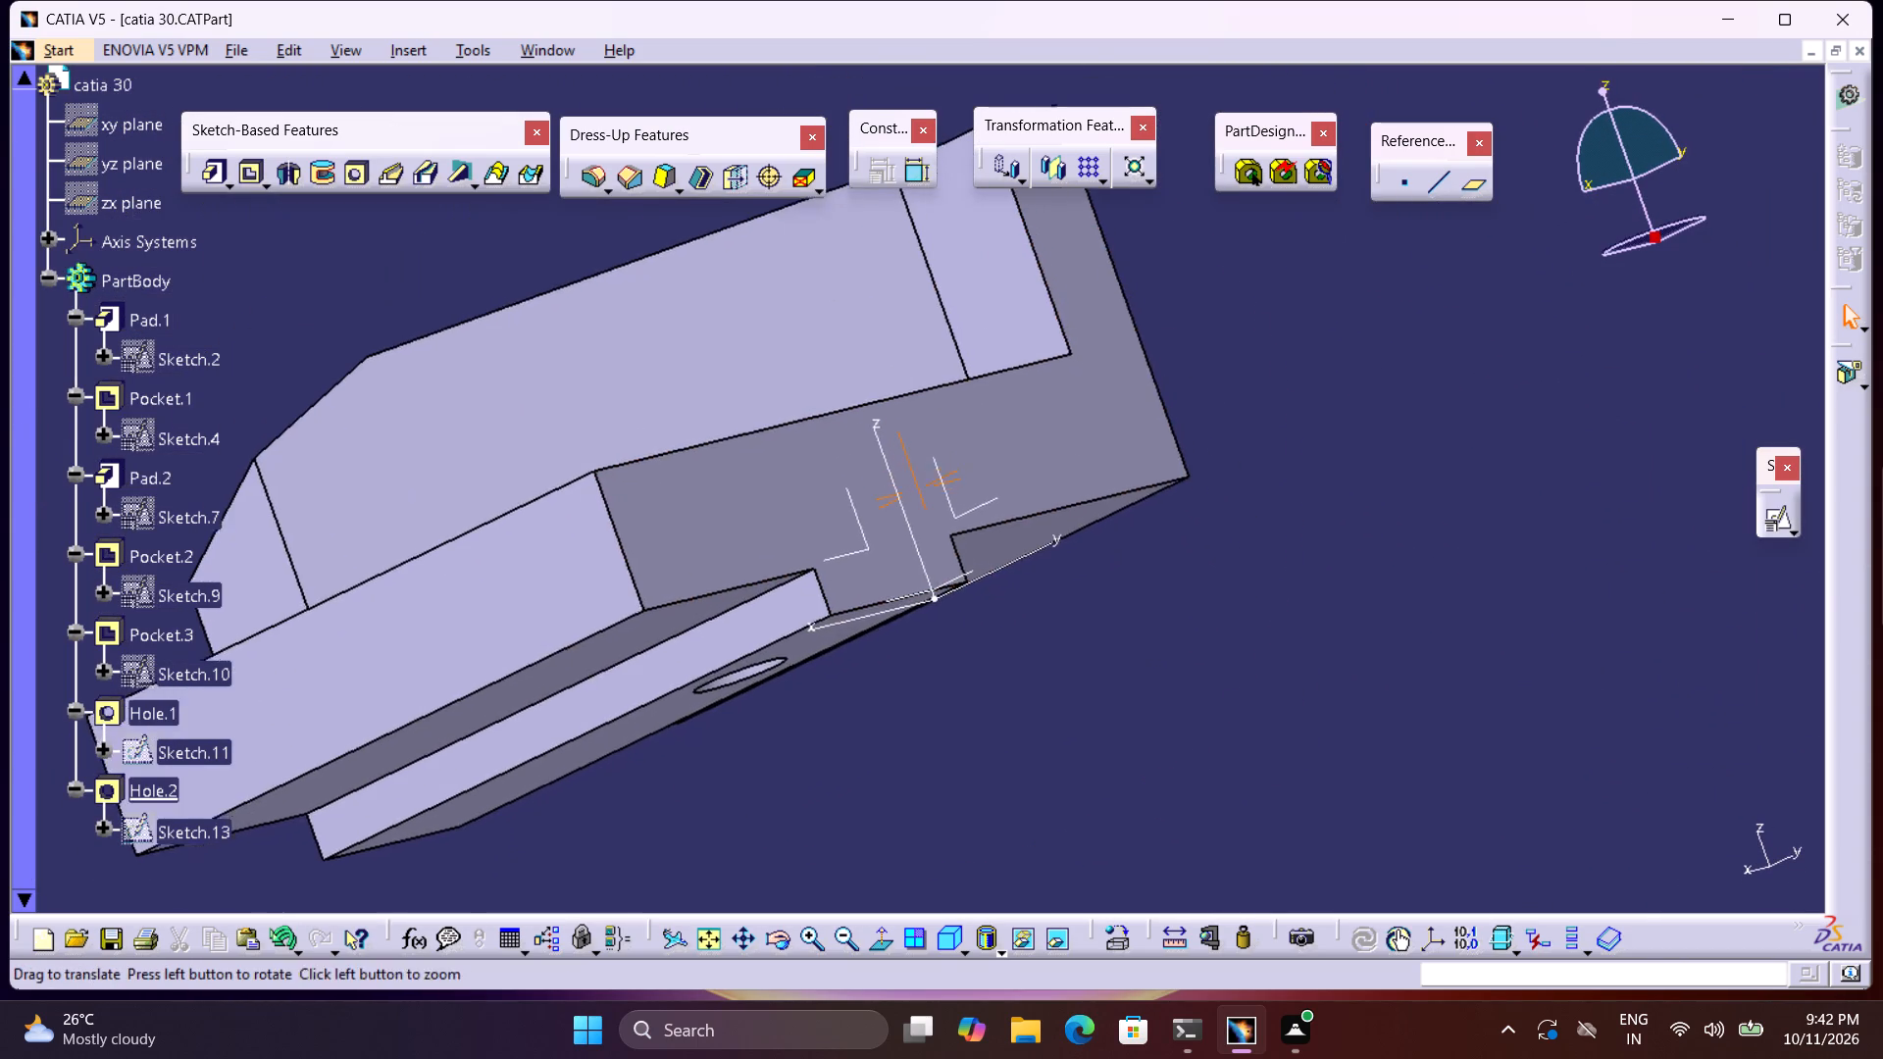
right_drag(1121, 518, 1037, 389)
middle_drag(1122, 520, 1049, 405)
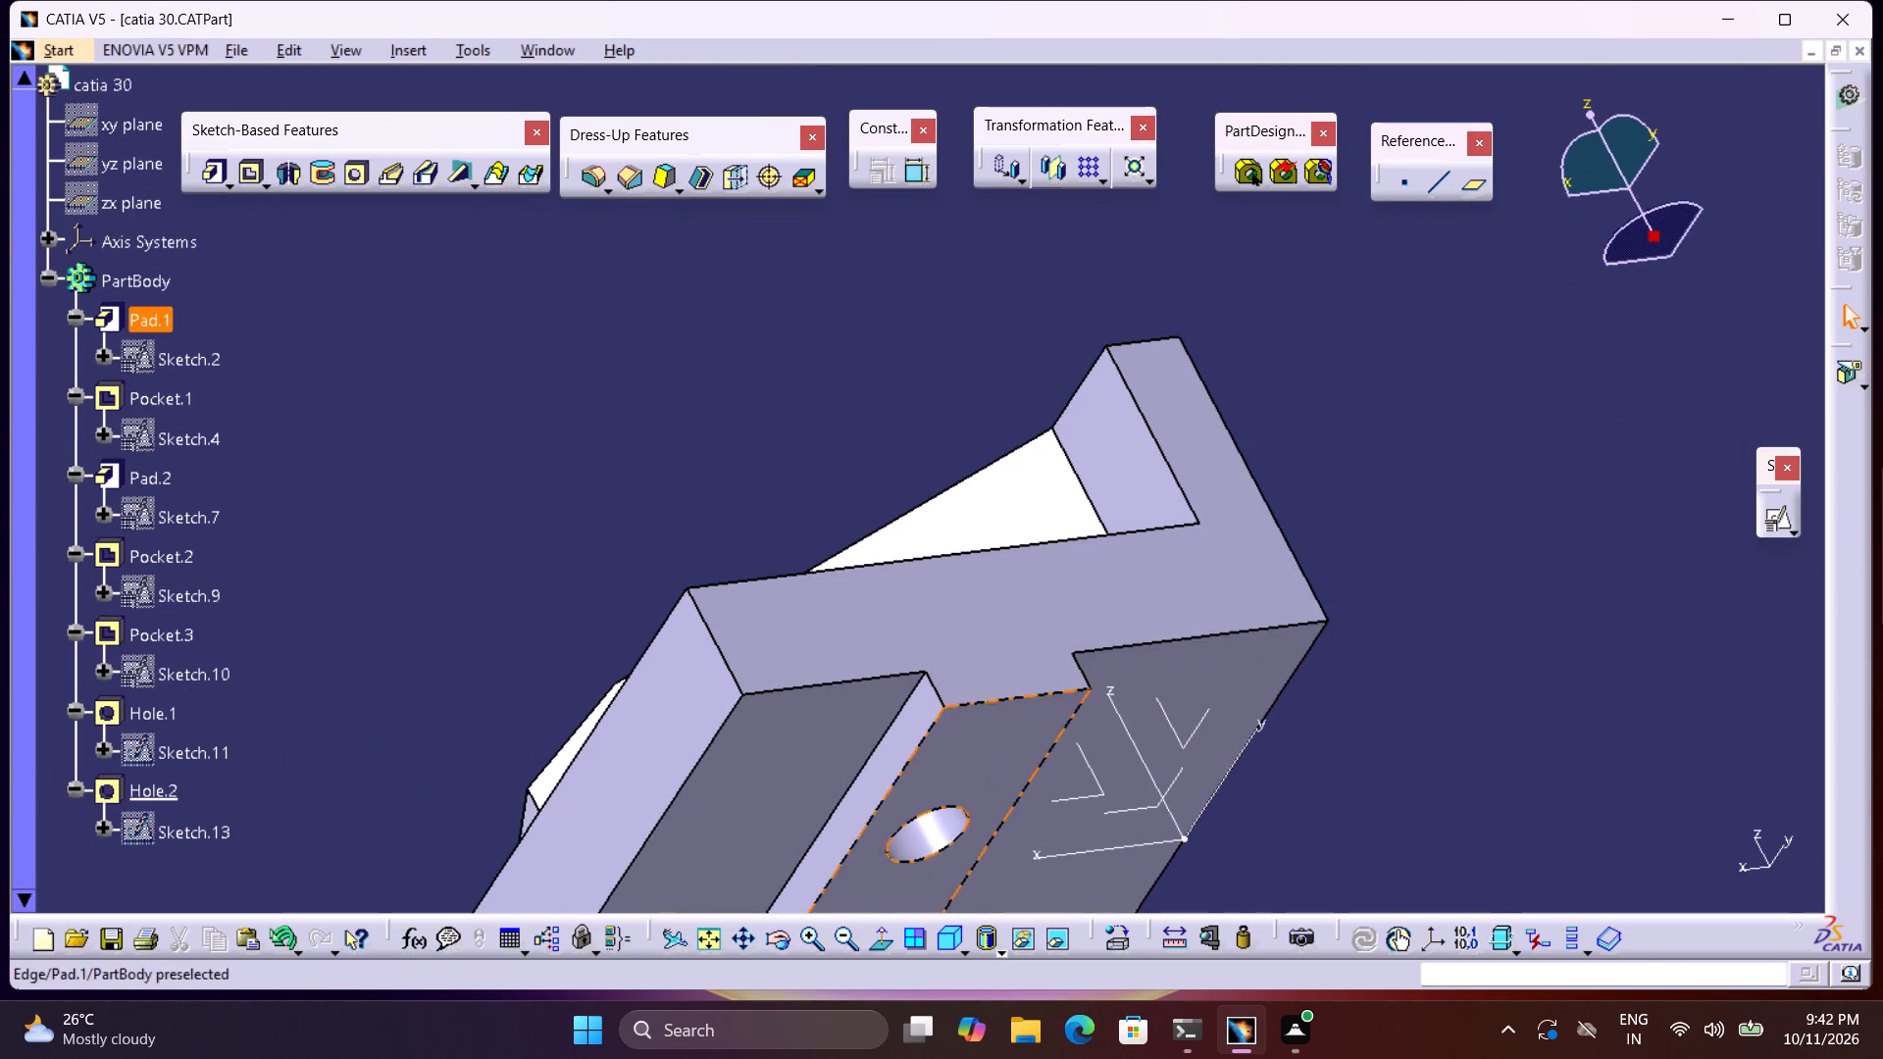
middle_drag(1098, 703, 1045, 497)
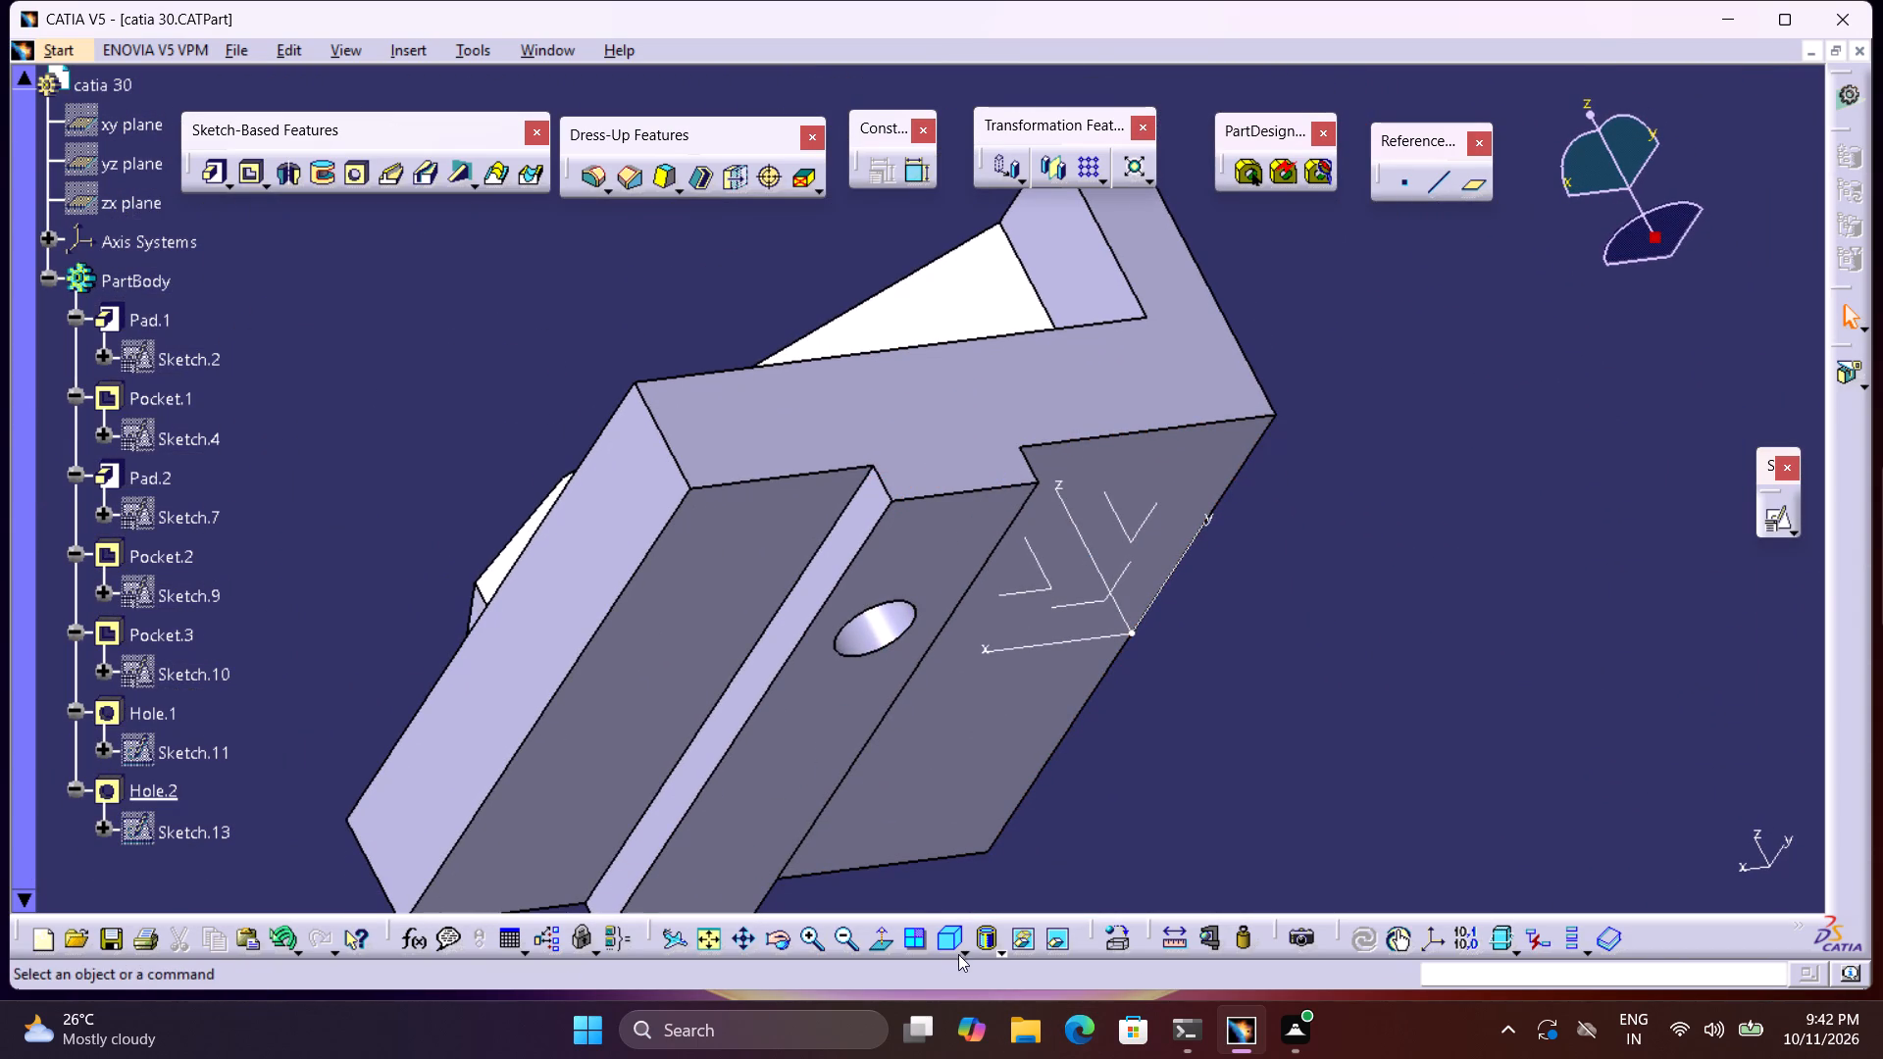
Return the model to an isometric view and look over the whole part.
click(956, 950)
click(704, 957)
middle_drag(947, 611, 949, 767)
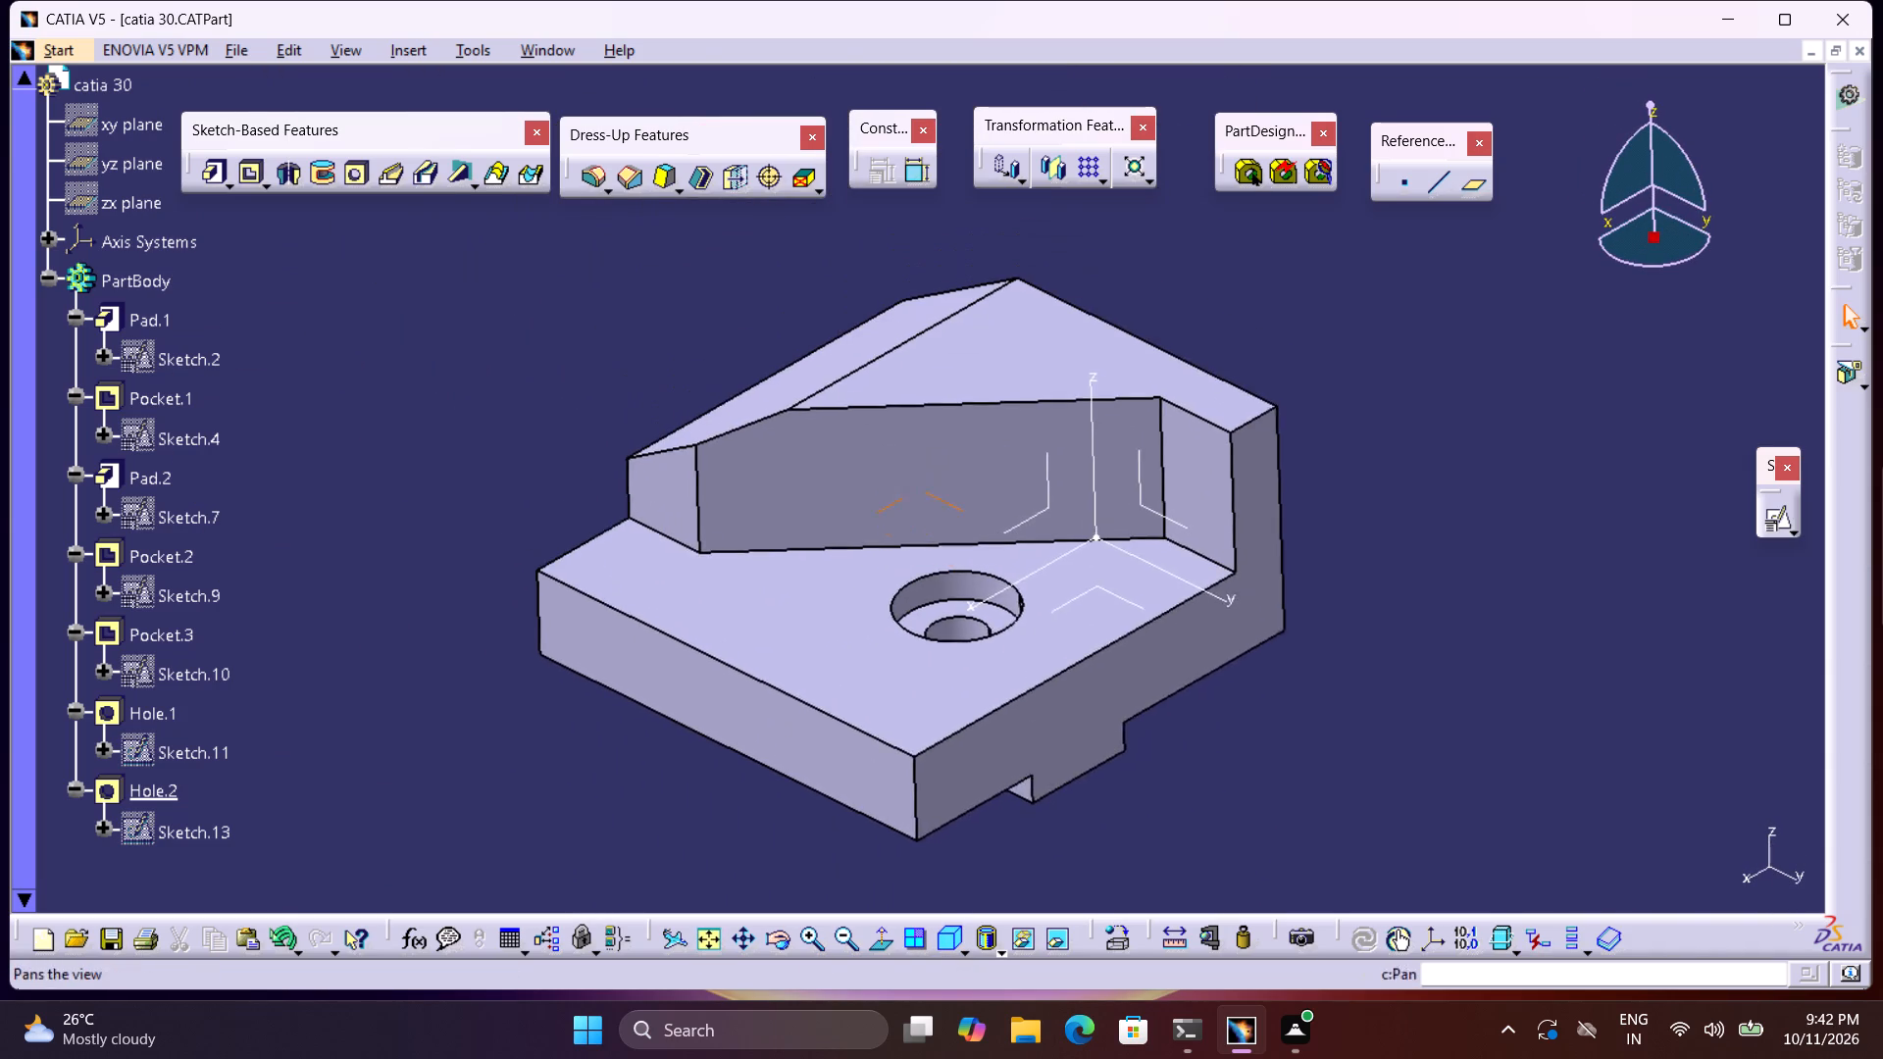
middle_drag(949, 767, 940, 786)
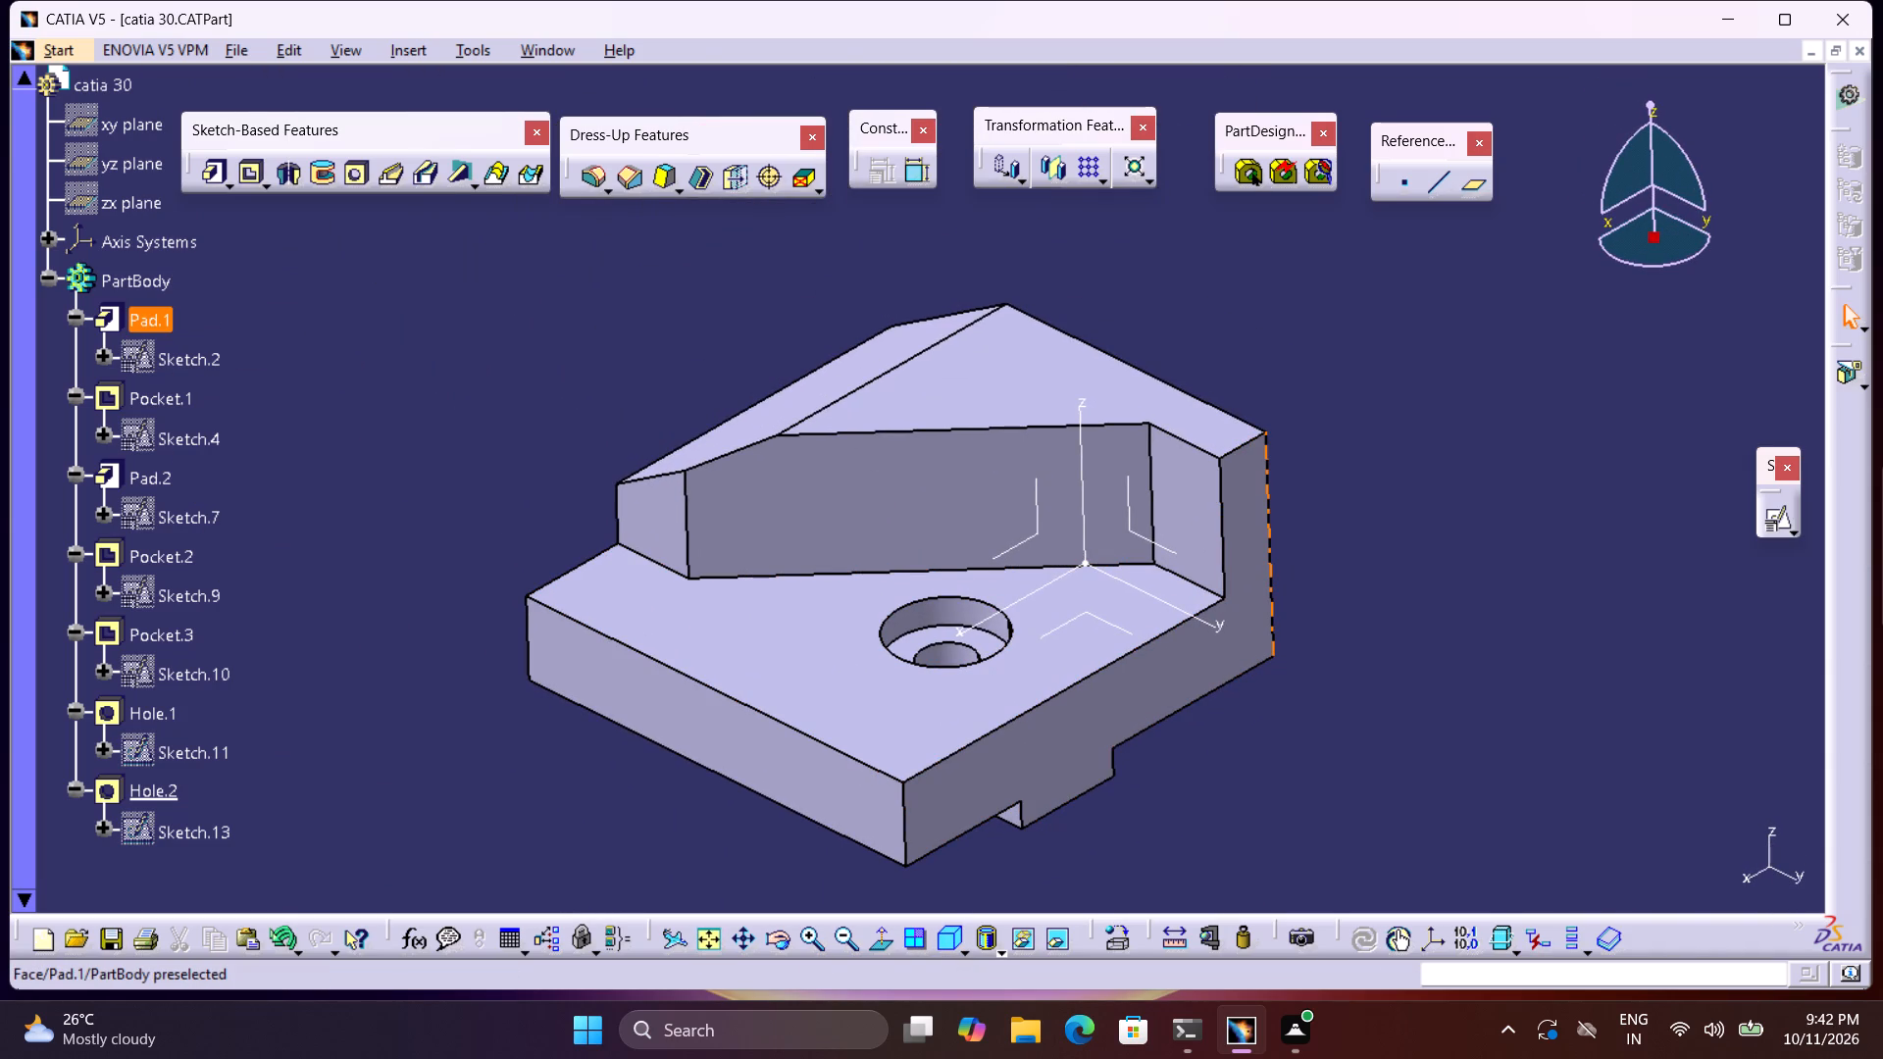
middle_drag(1403, 564, 1382, 625)
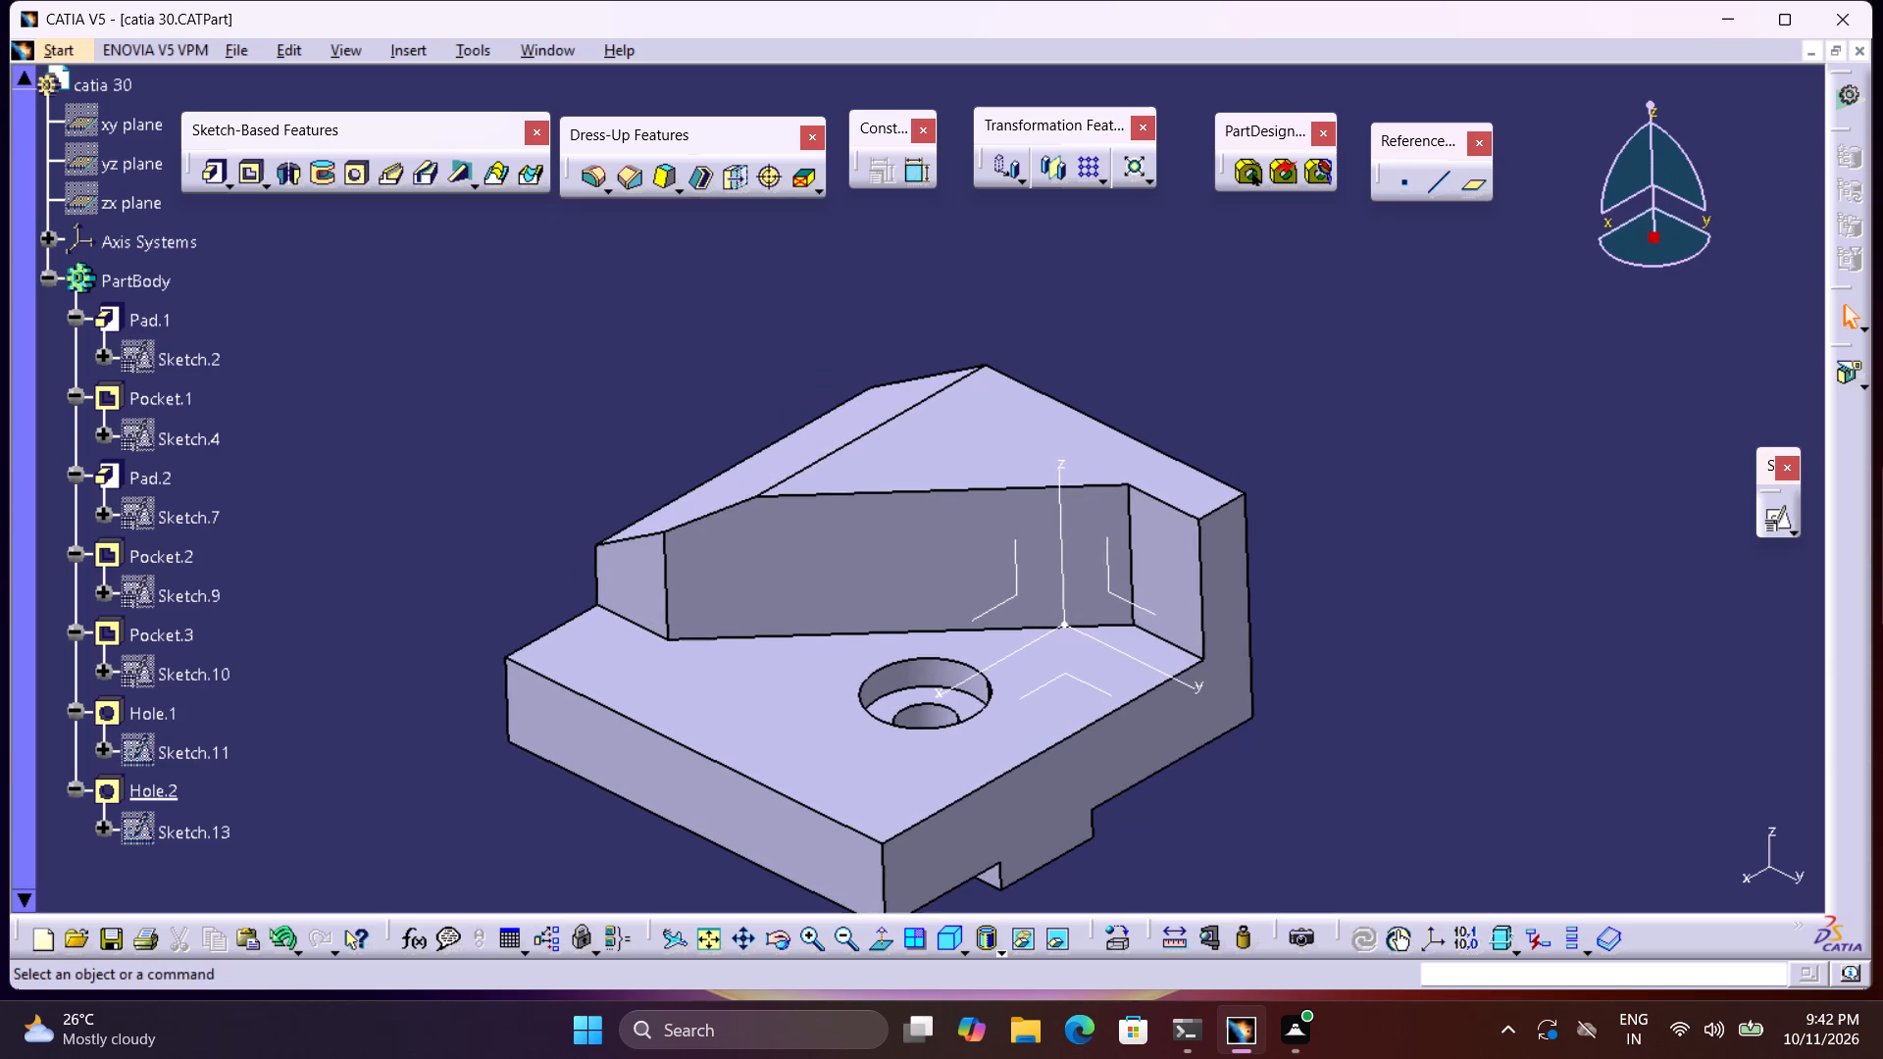
middle_drag(1389, 586, 1386, 622)
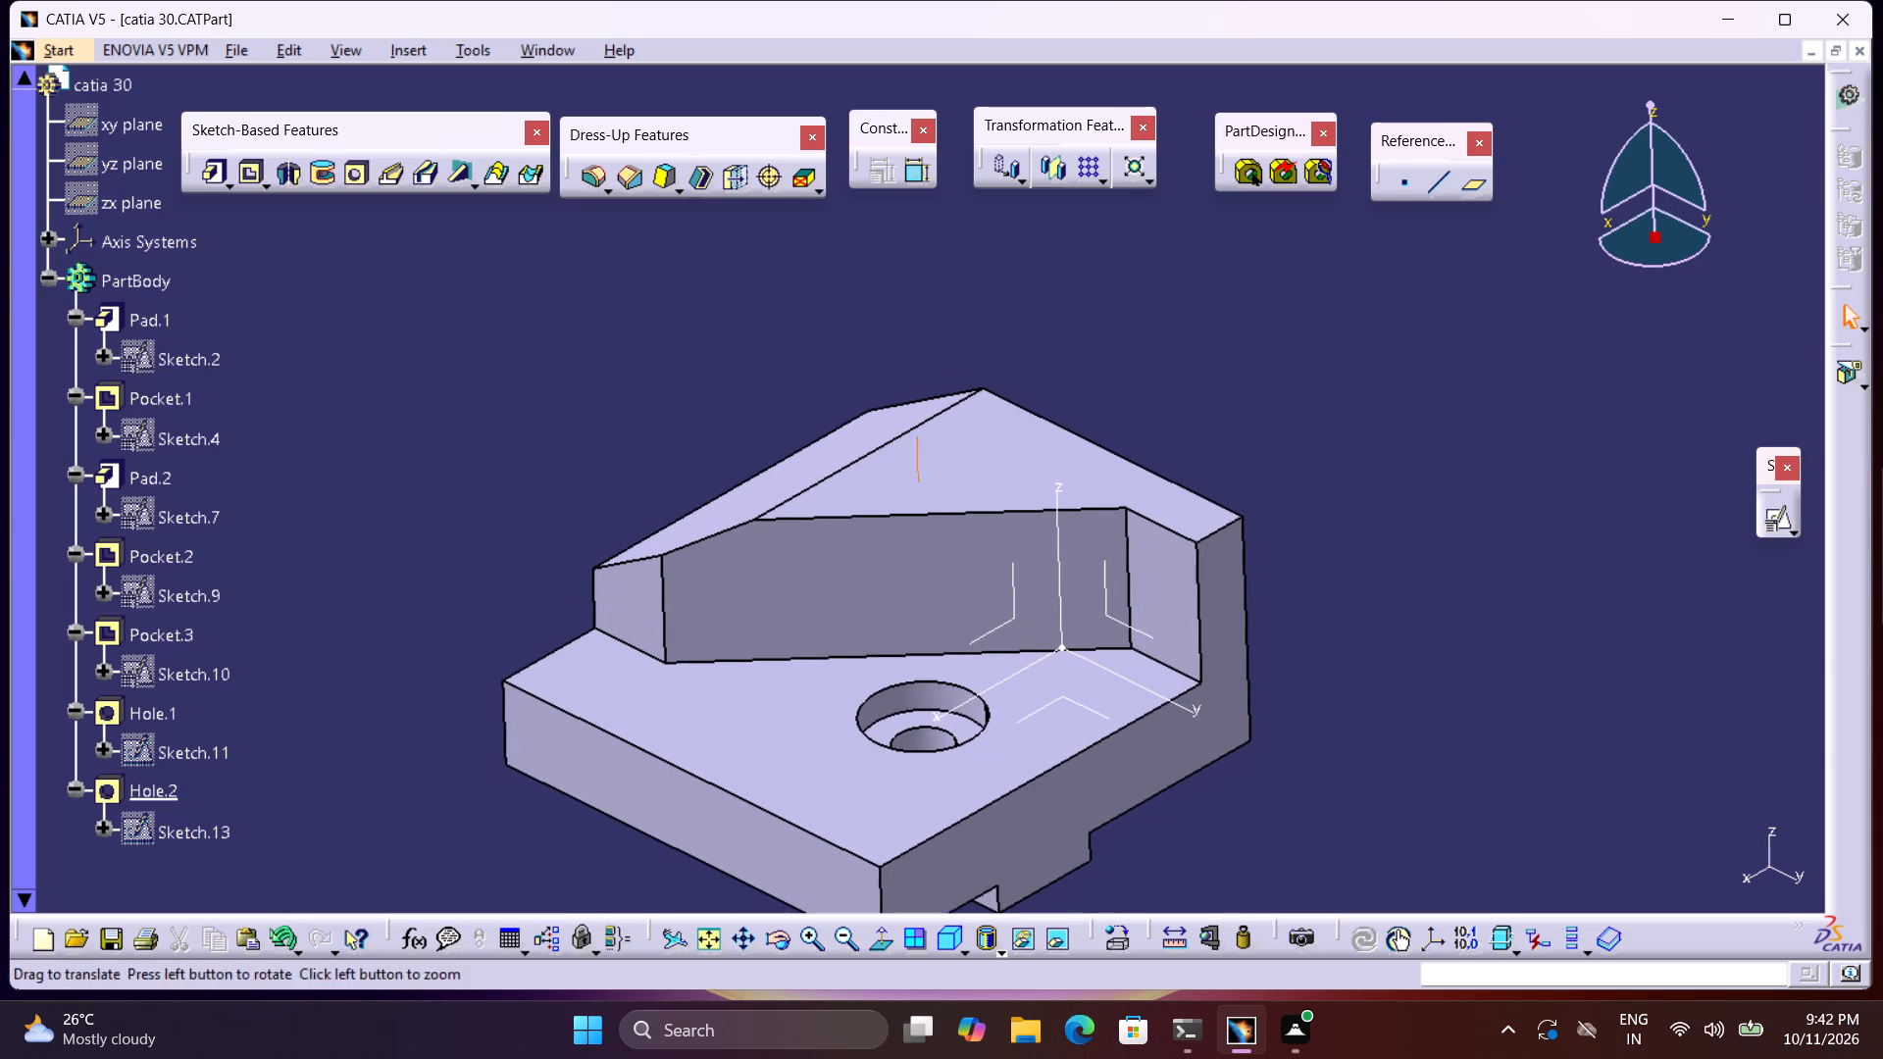
middle_drag(1386, 622, 1386, 649)
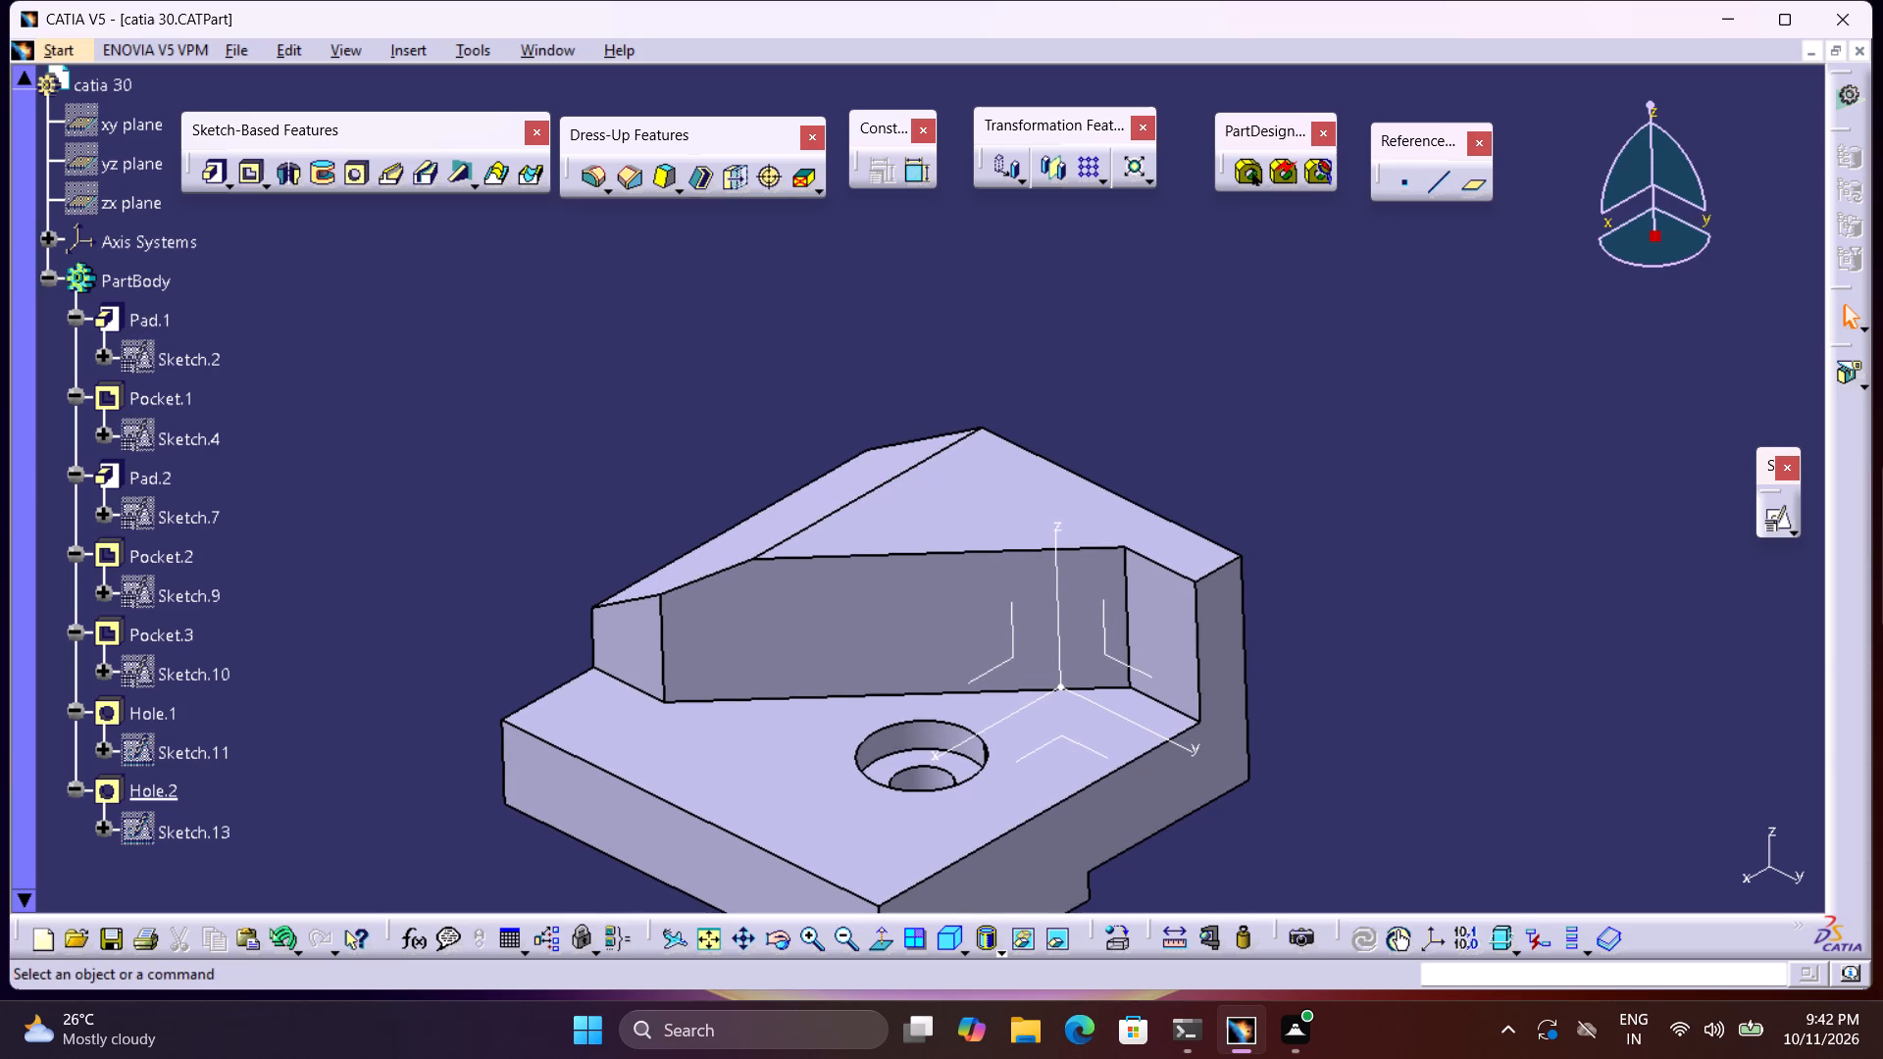
Measure the width of the narrow upright face at the end of the raised wall, between its two vertical edges.
click(1176, 937)
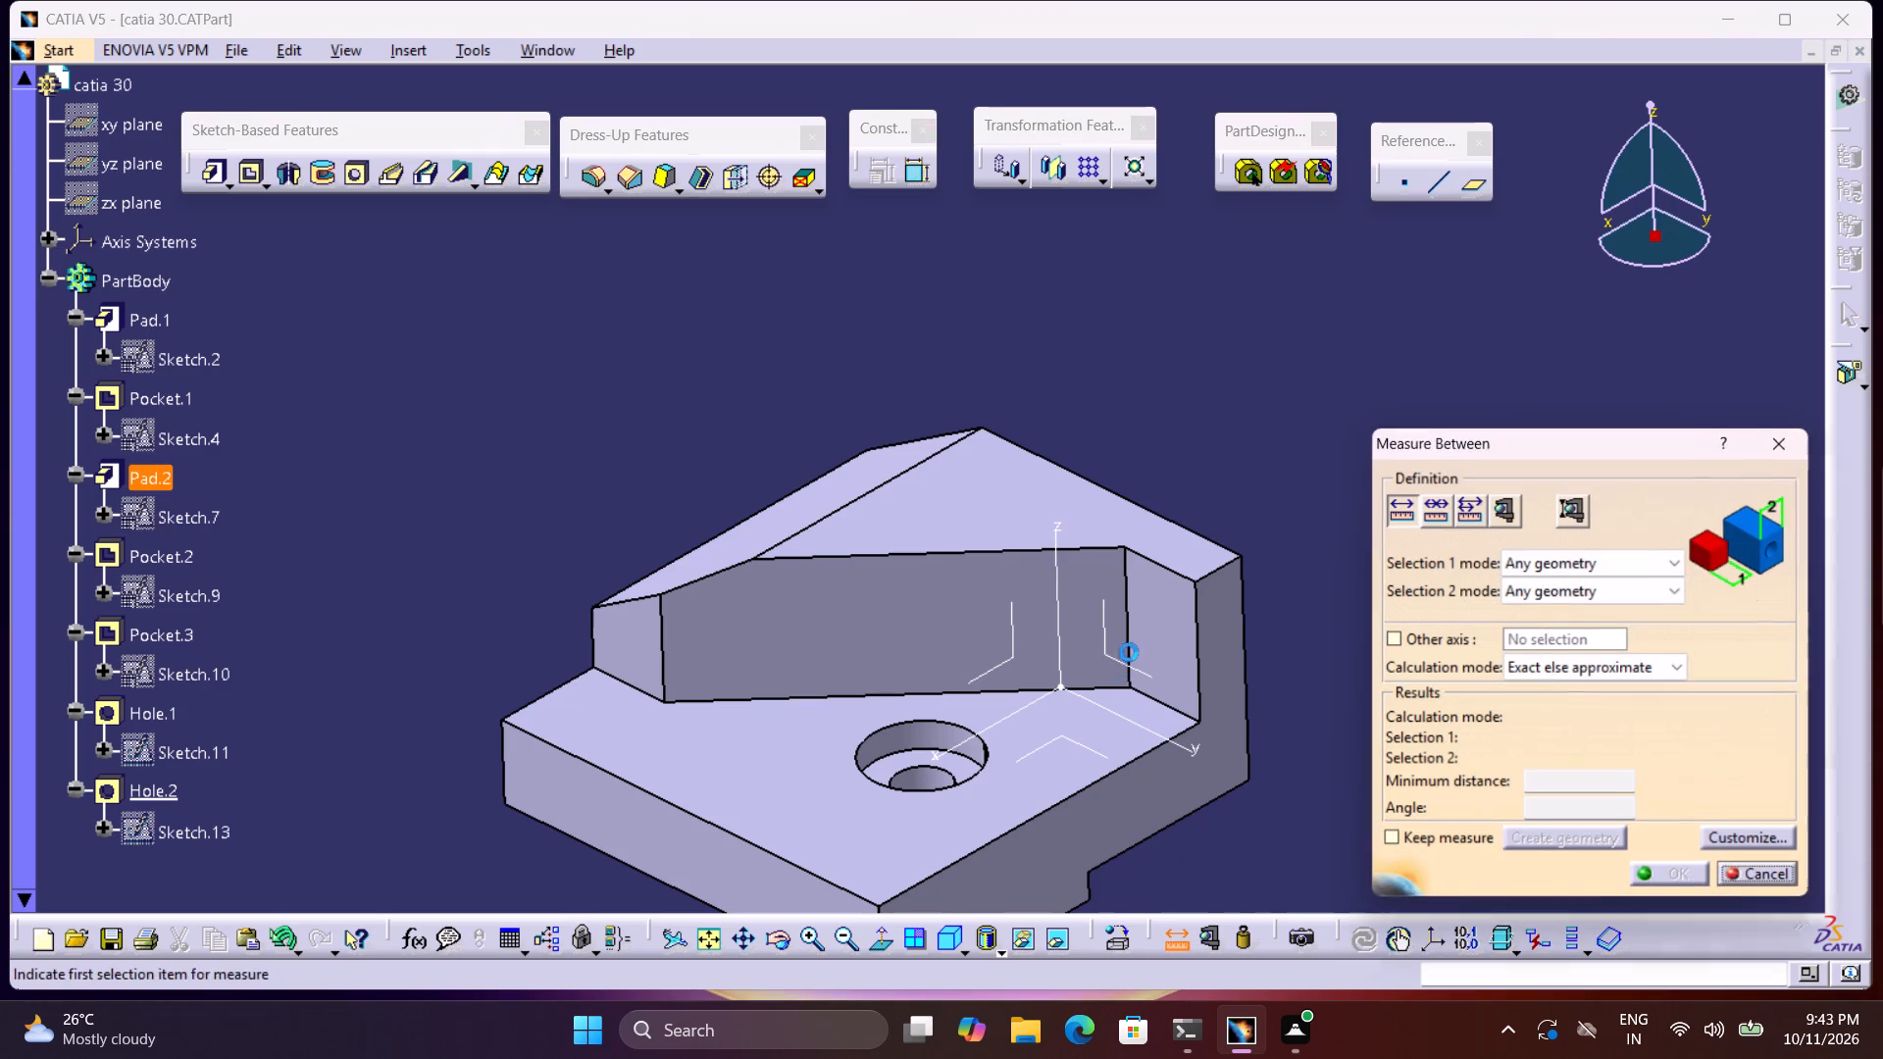
click(1129, 640)
click(1197, 643)
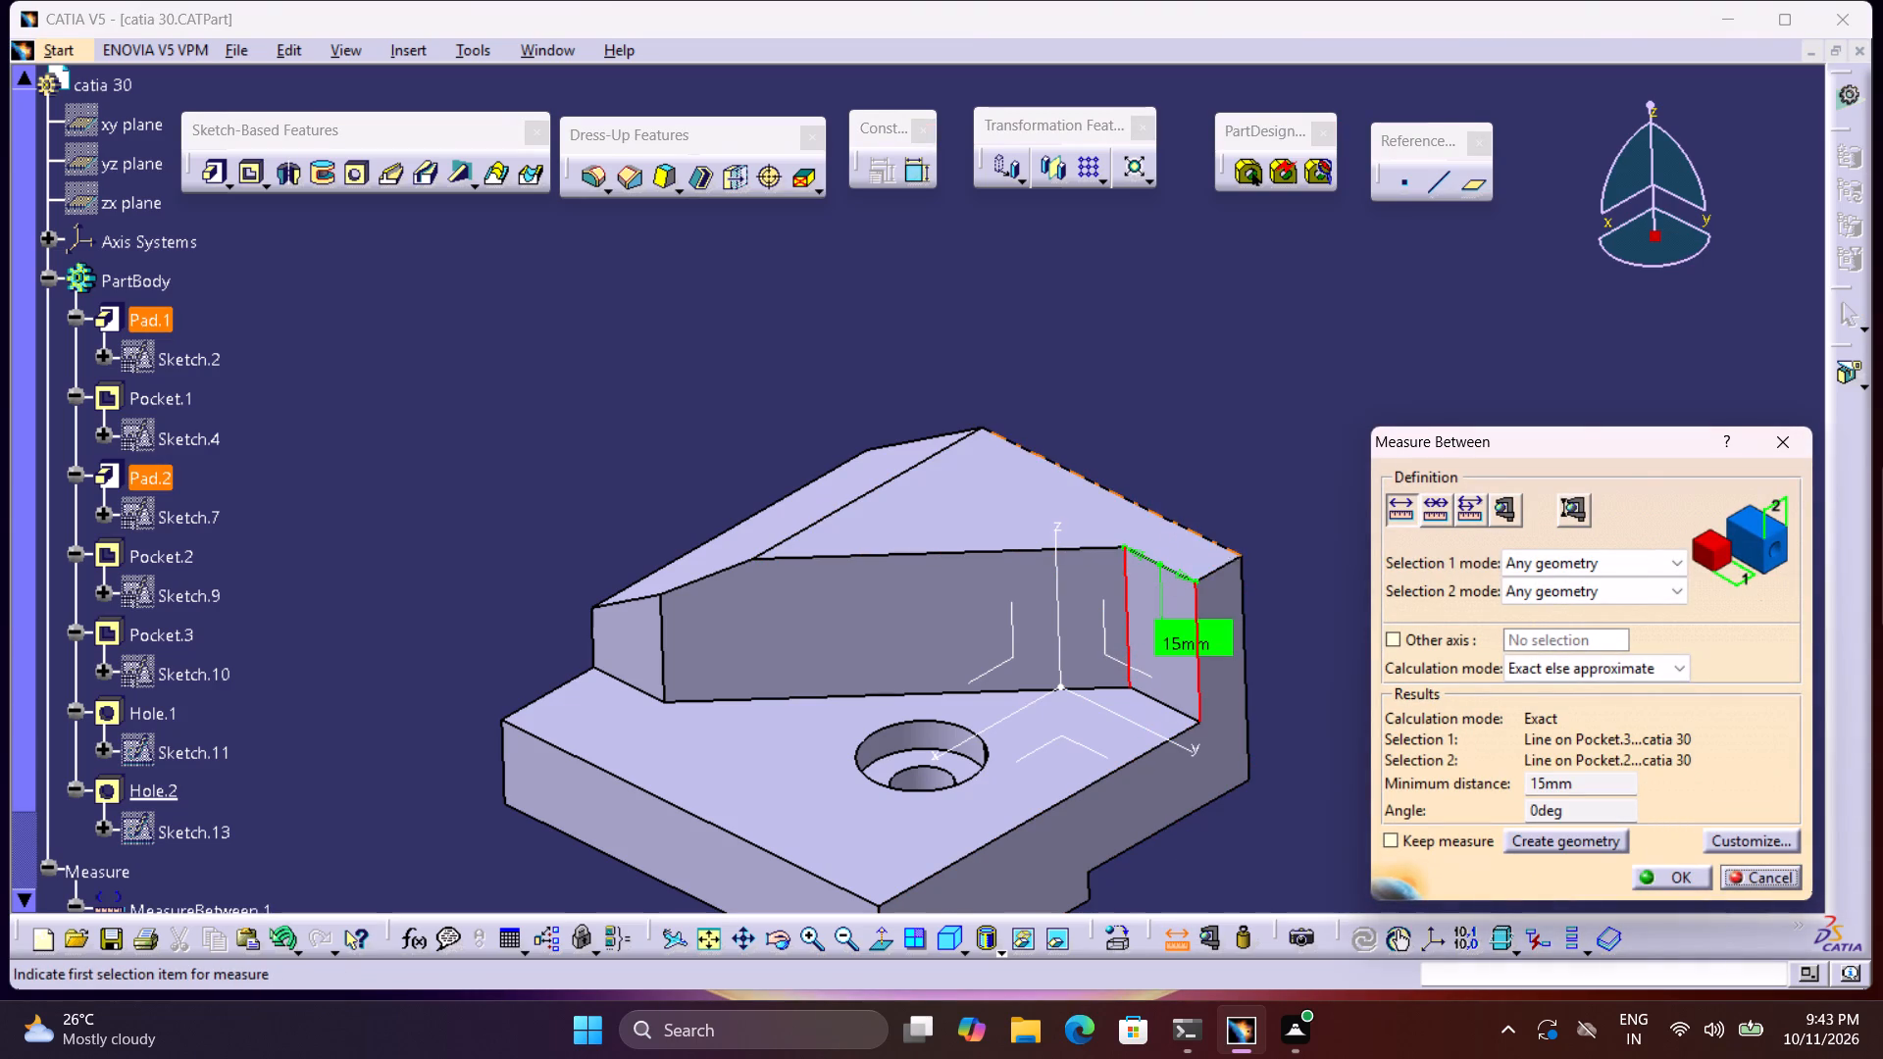
click(1280, 589)
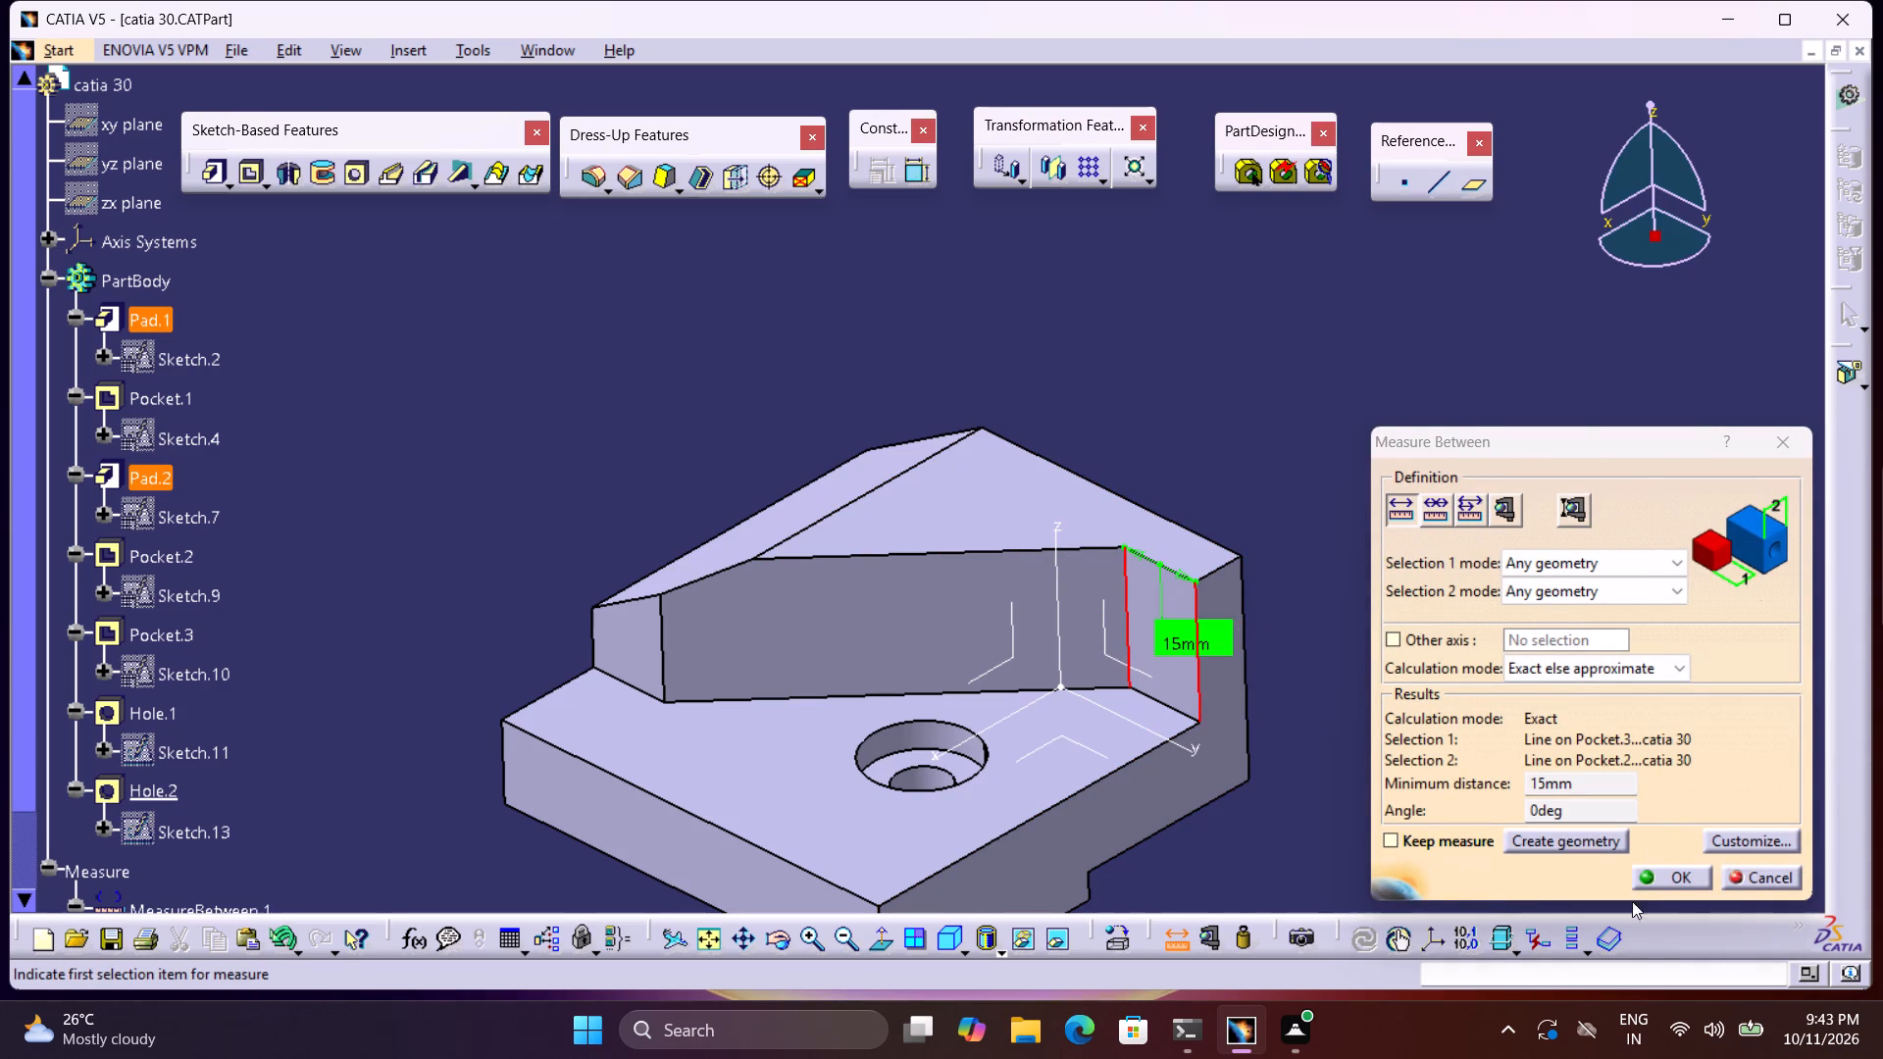
click(1652, 880)
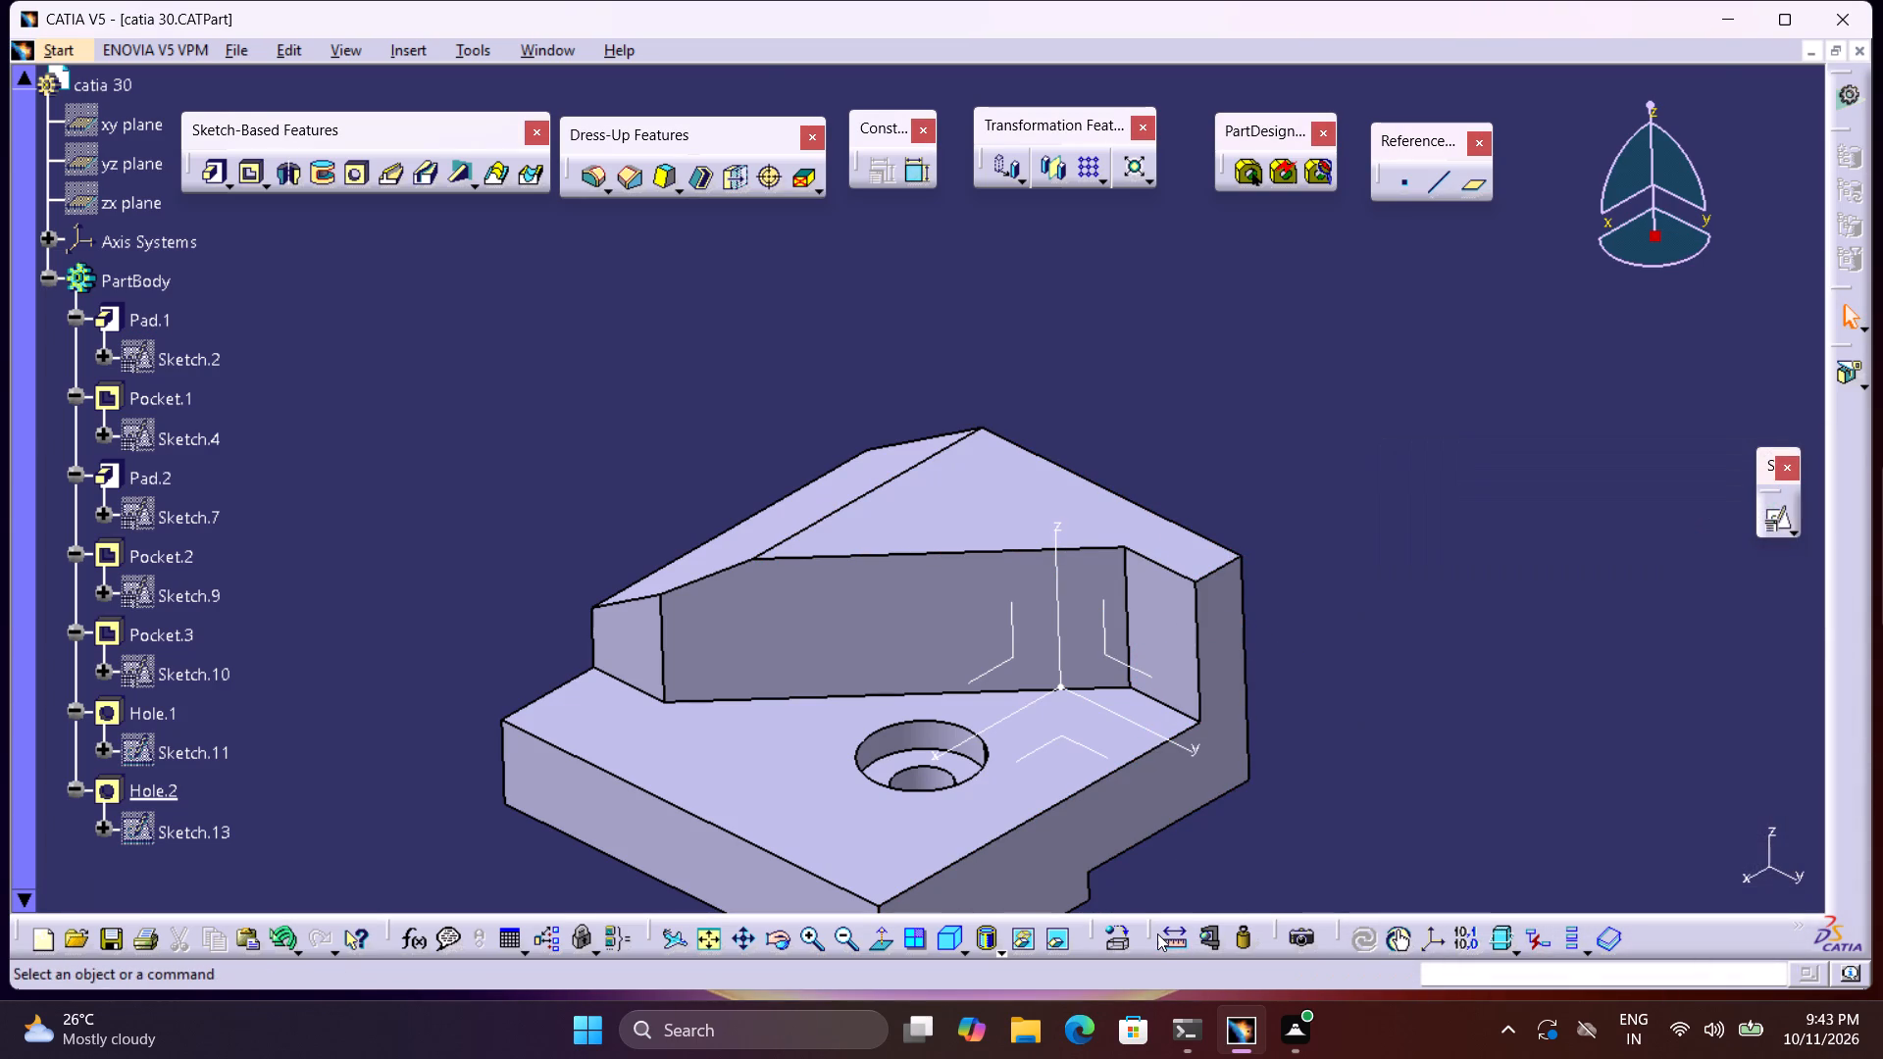
Measure the distance from the raised block's small front face to the upper front edge of the base.
double_click(1178, 937)
middle_drag(1262, 875, 1299, 817)
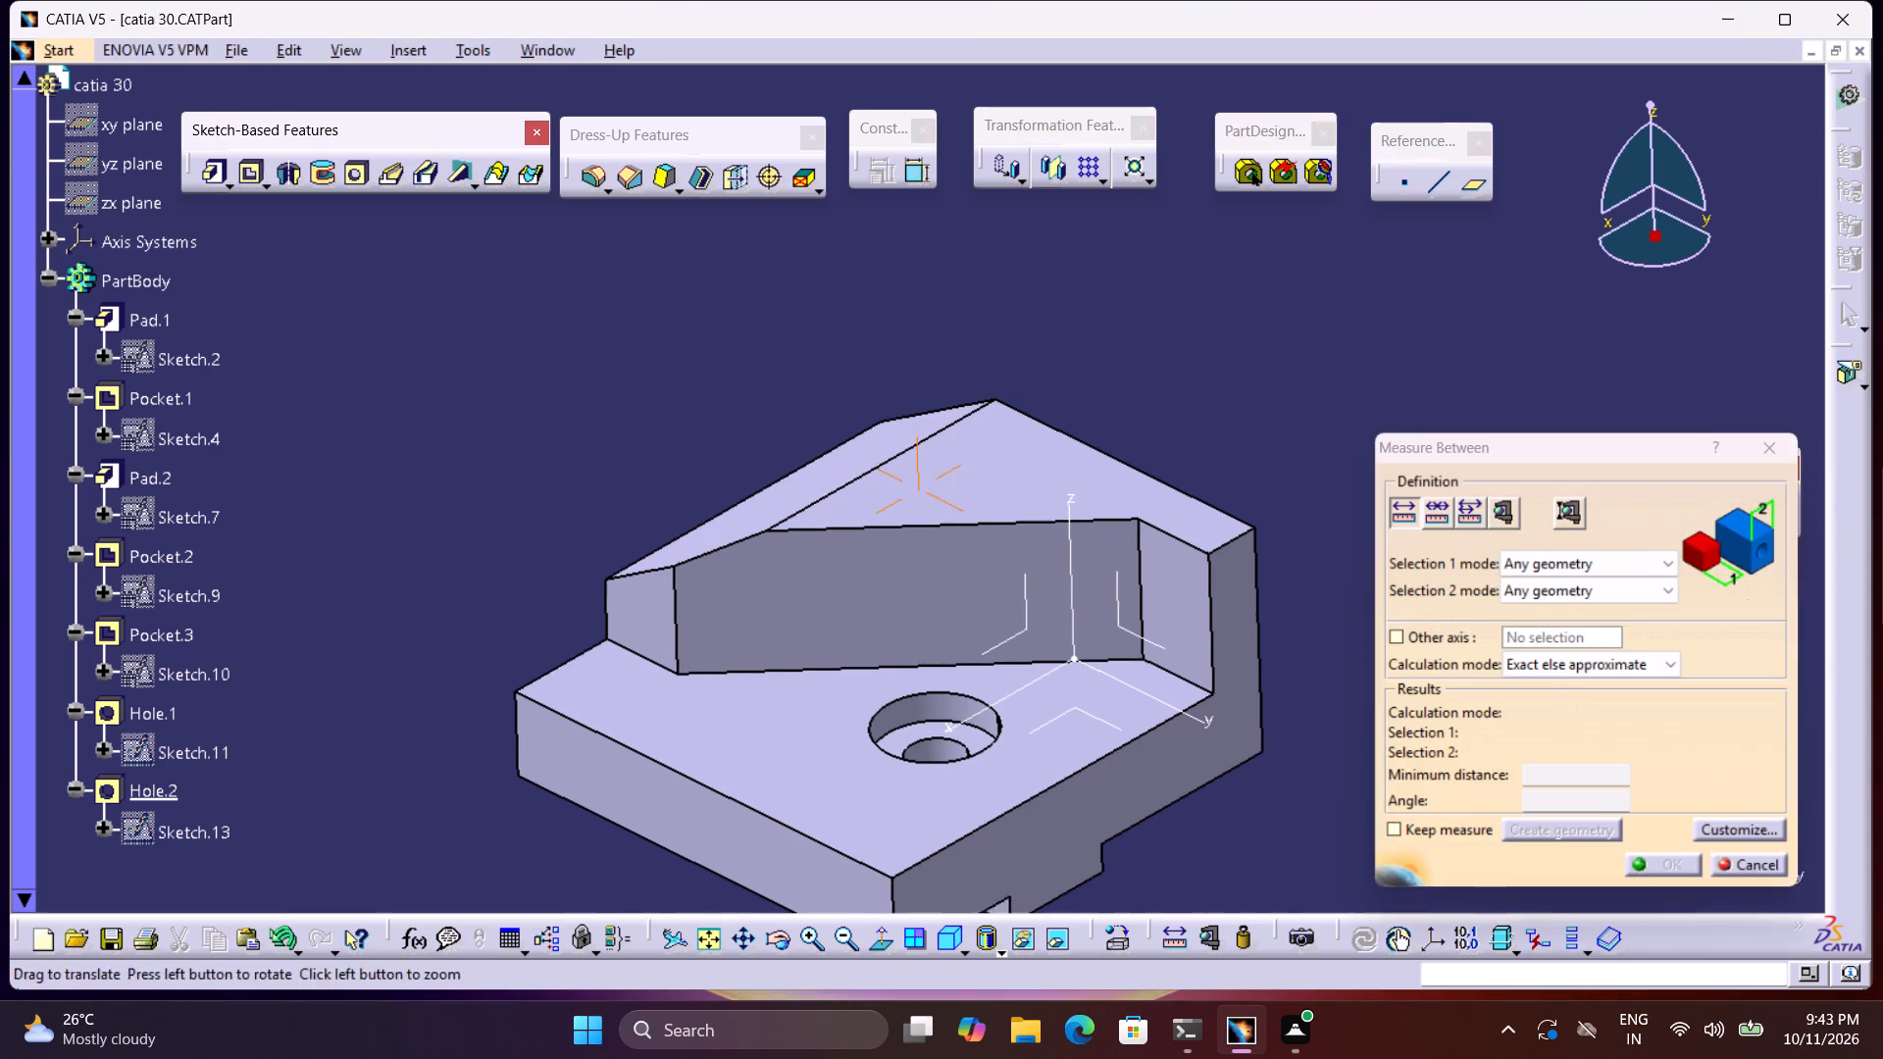
middle_drag(1299, 817, 1394, 758)
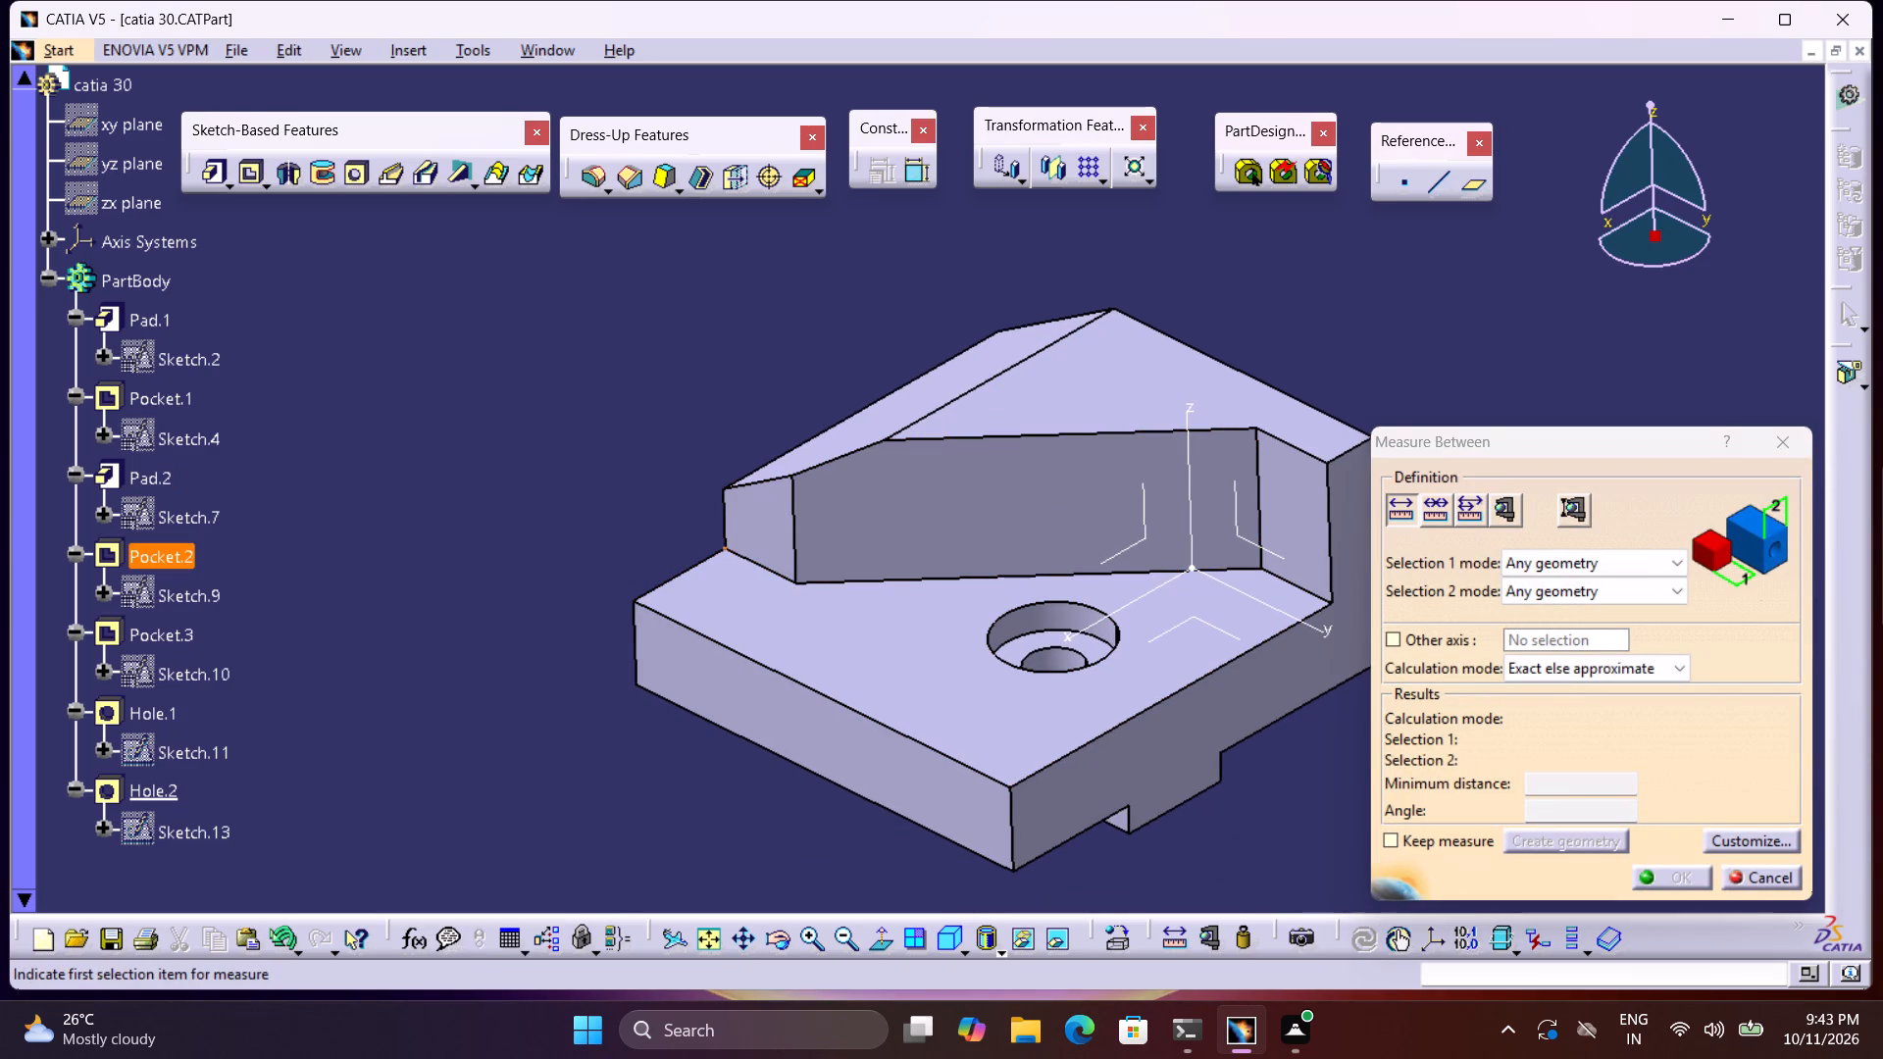
click(731, 543)
click(658, 616)
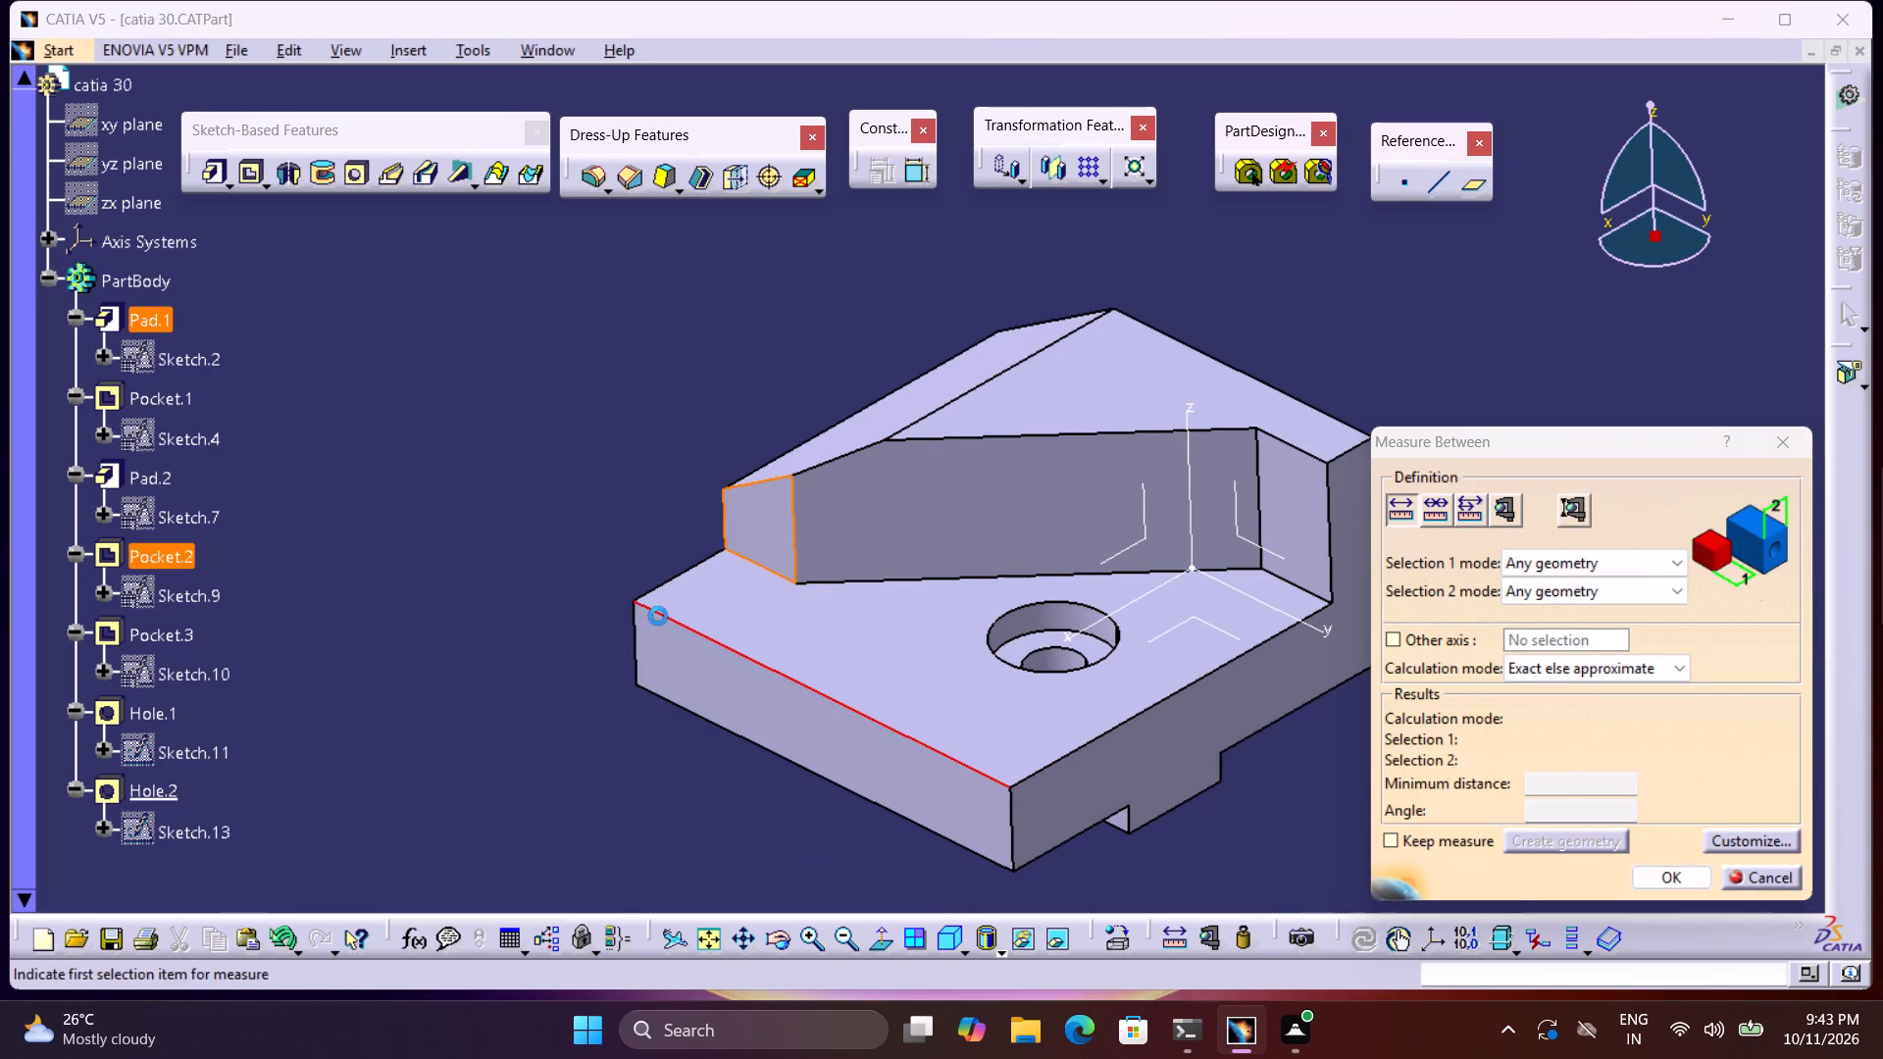
click(1691, 881)
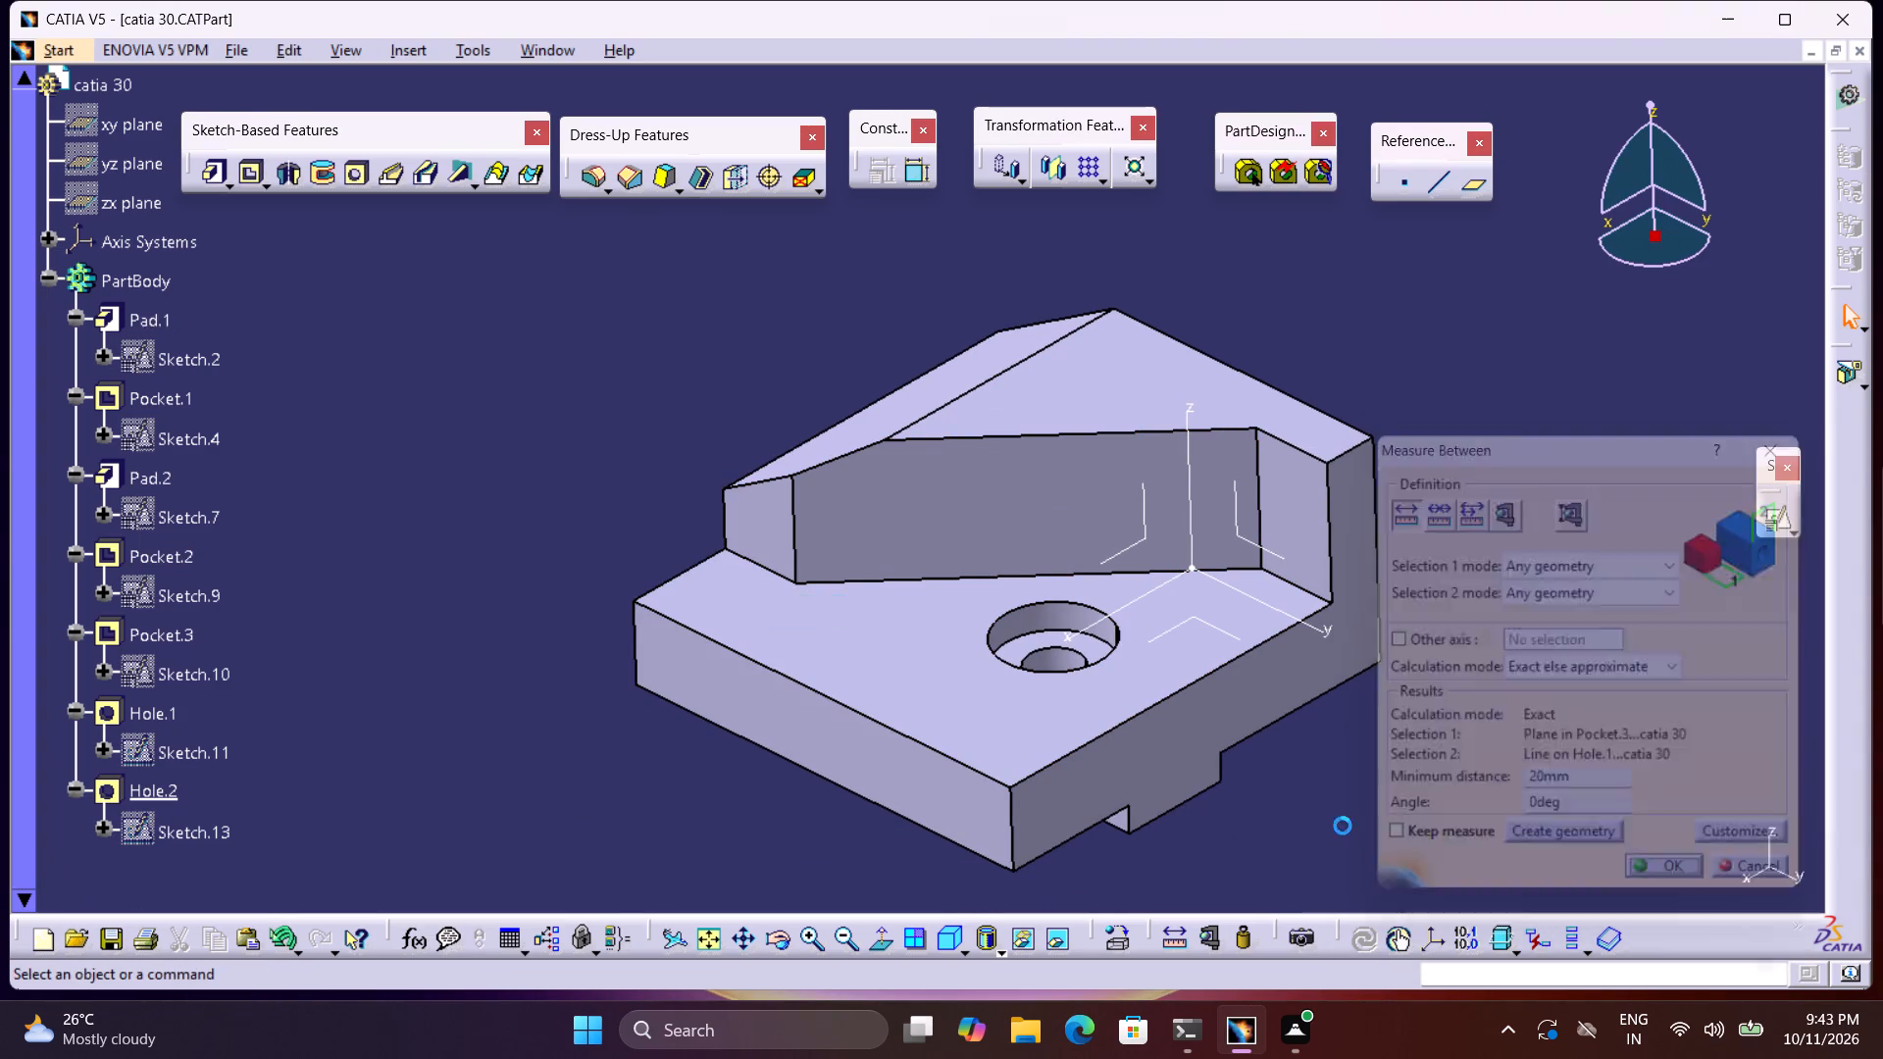
Measure the width of the base's front face between its two vertical corner edges.
middle_drag(1266, 829, 1330, 806)
double_click(1176, 934)
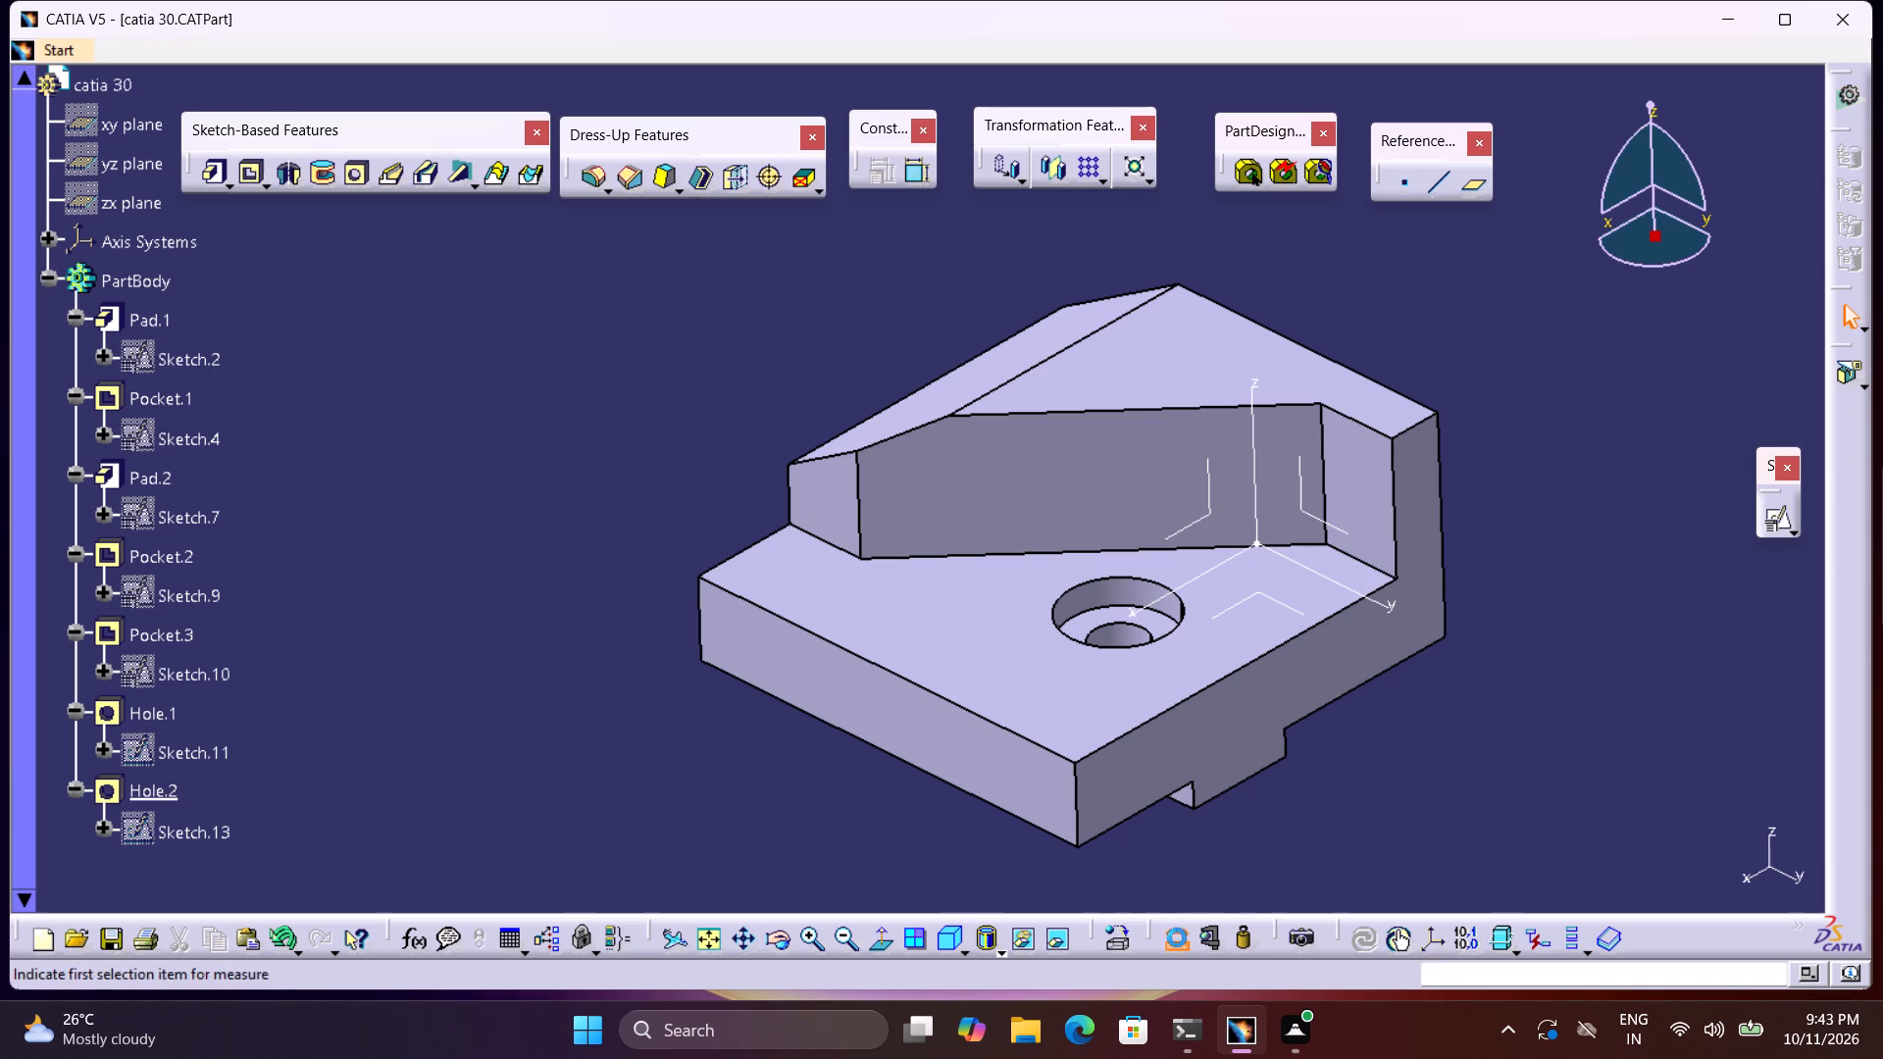
click(1017, 814)
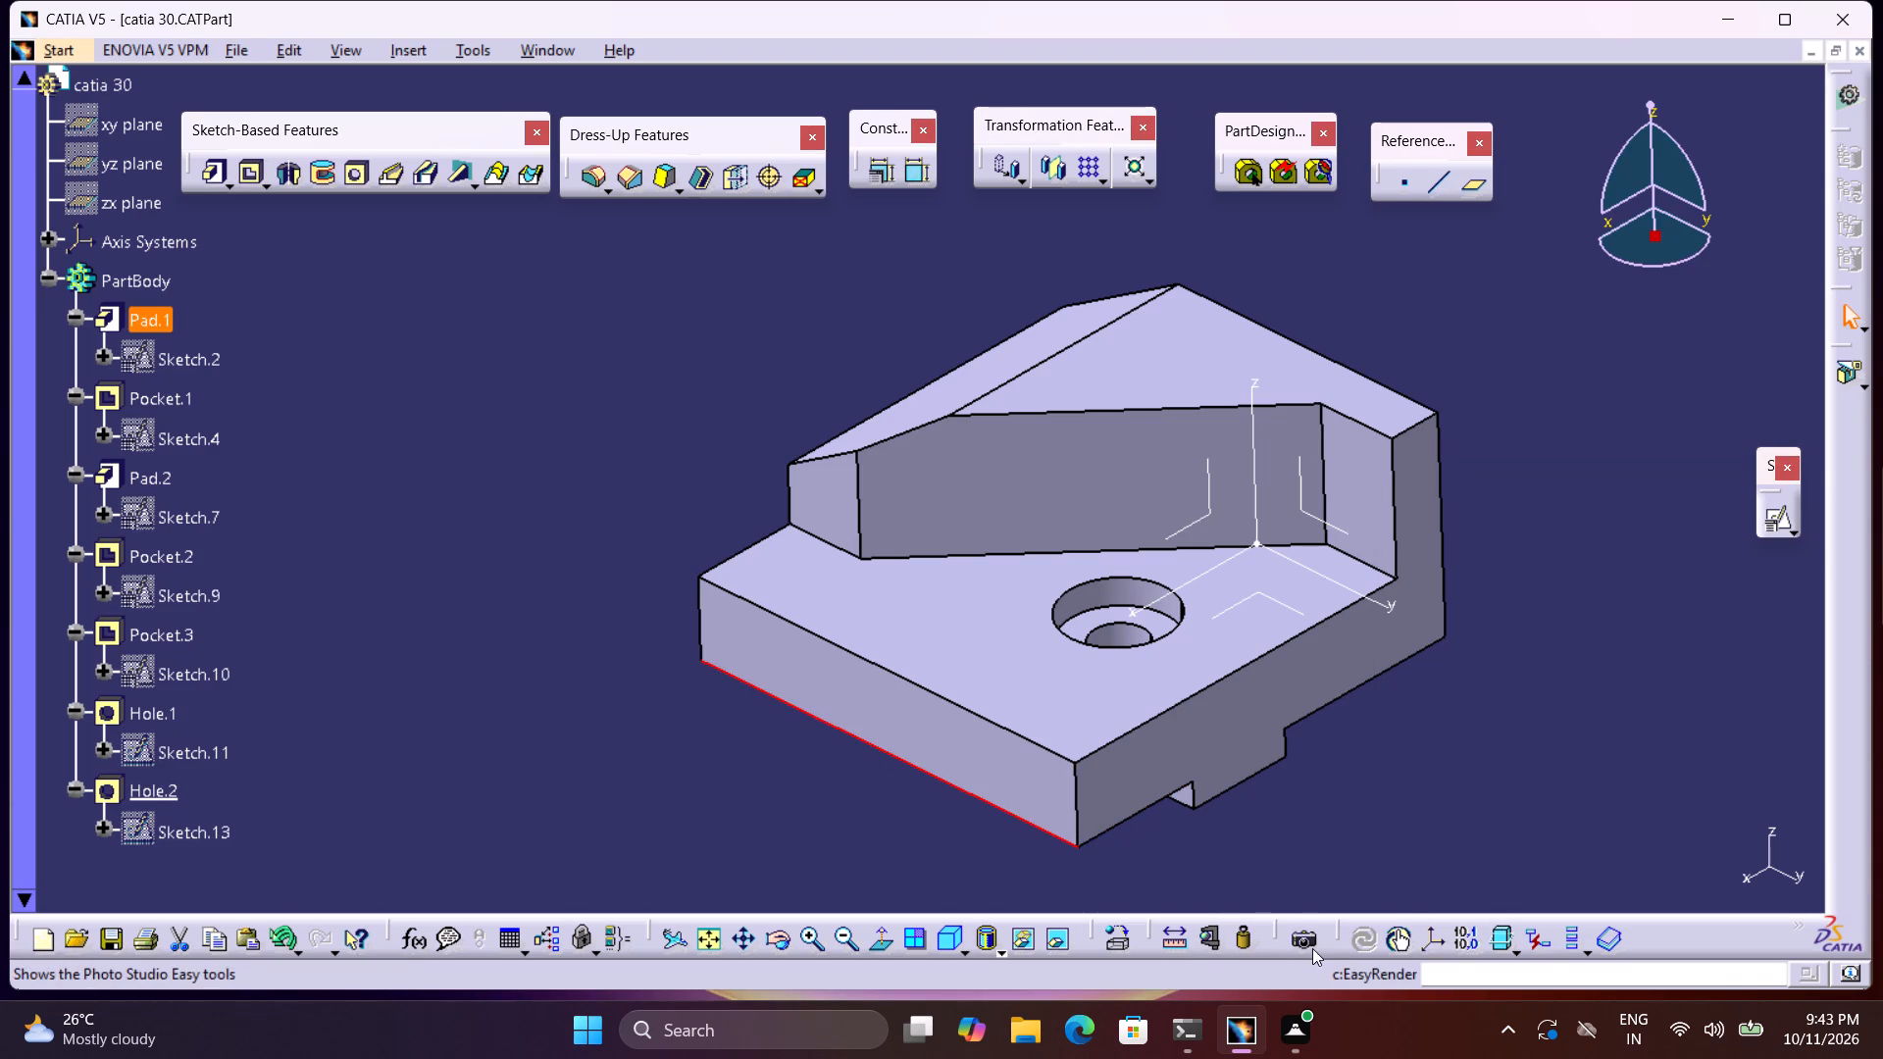
double_click(1189, 900)
click(1166, 950)
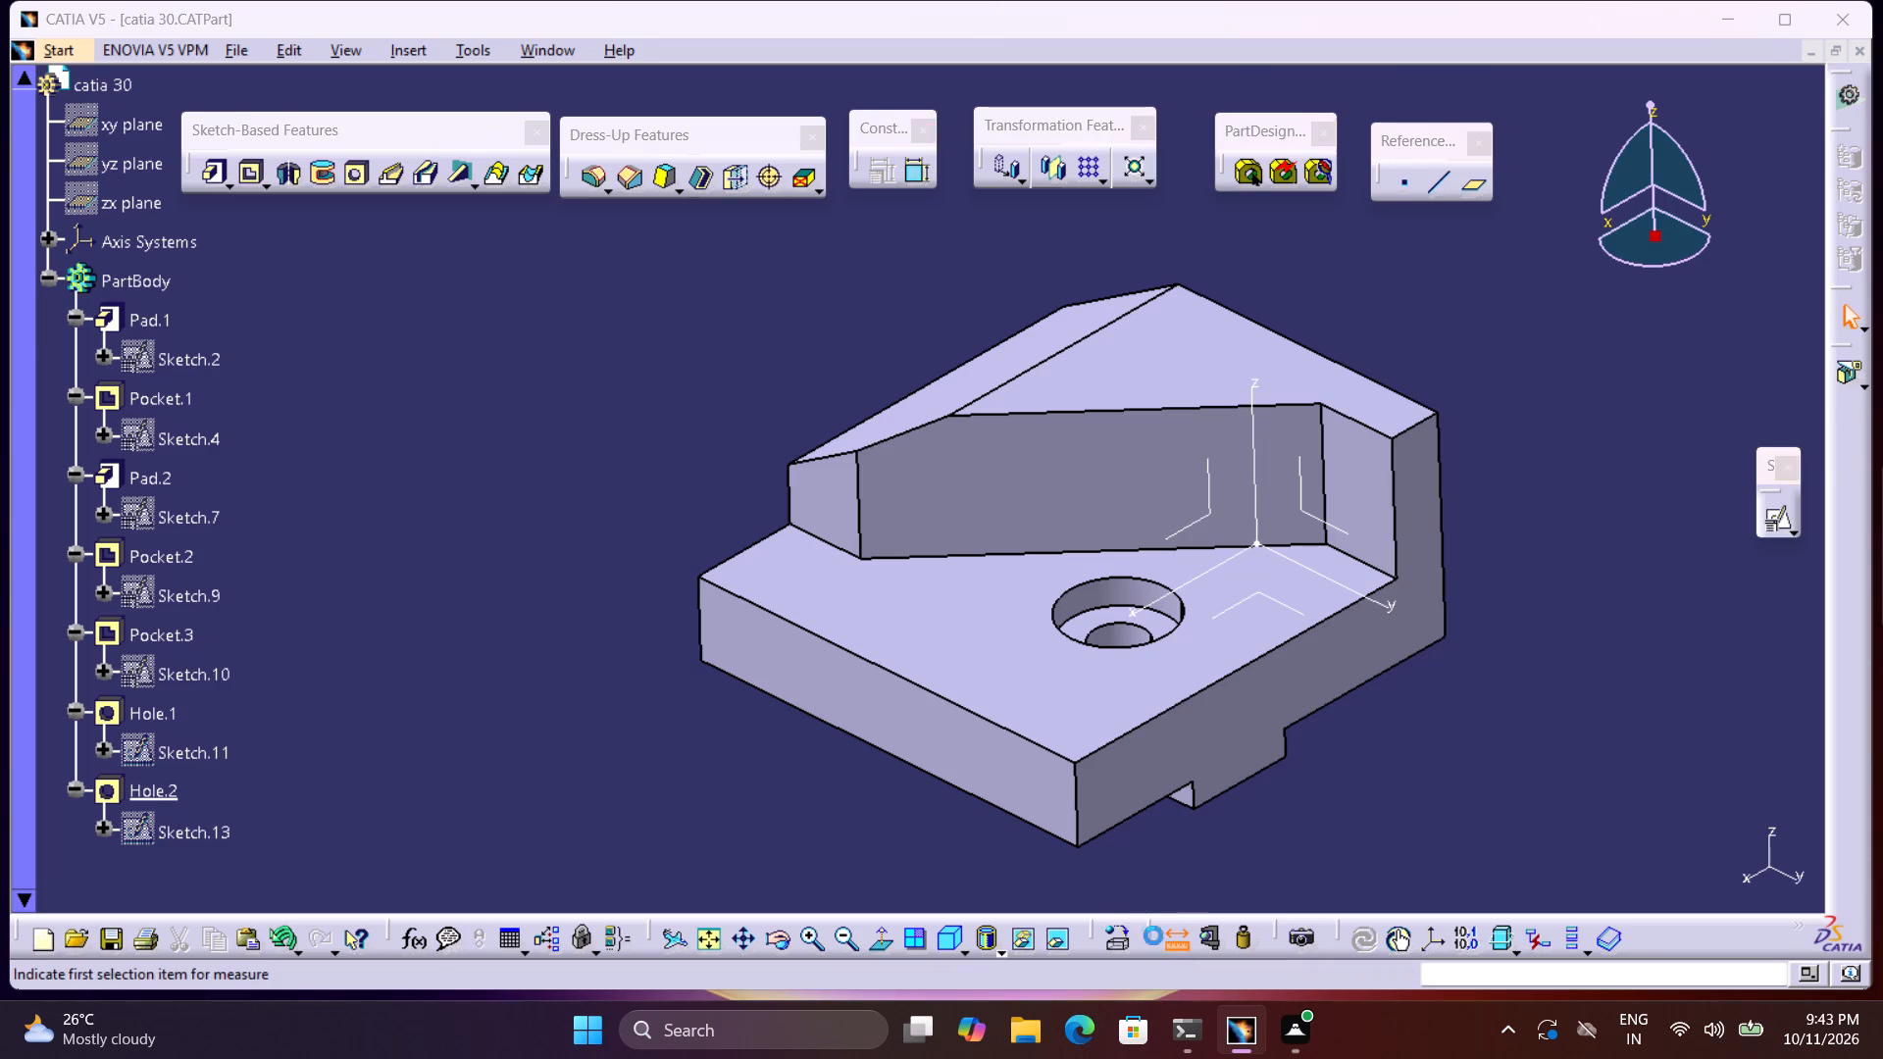
click(1077, 804)
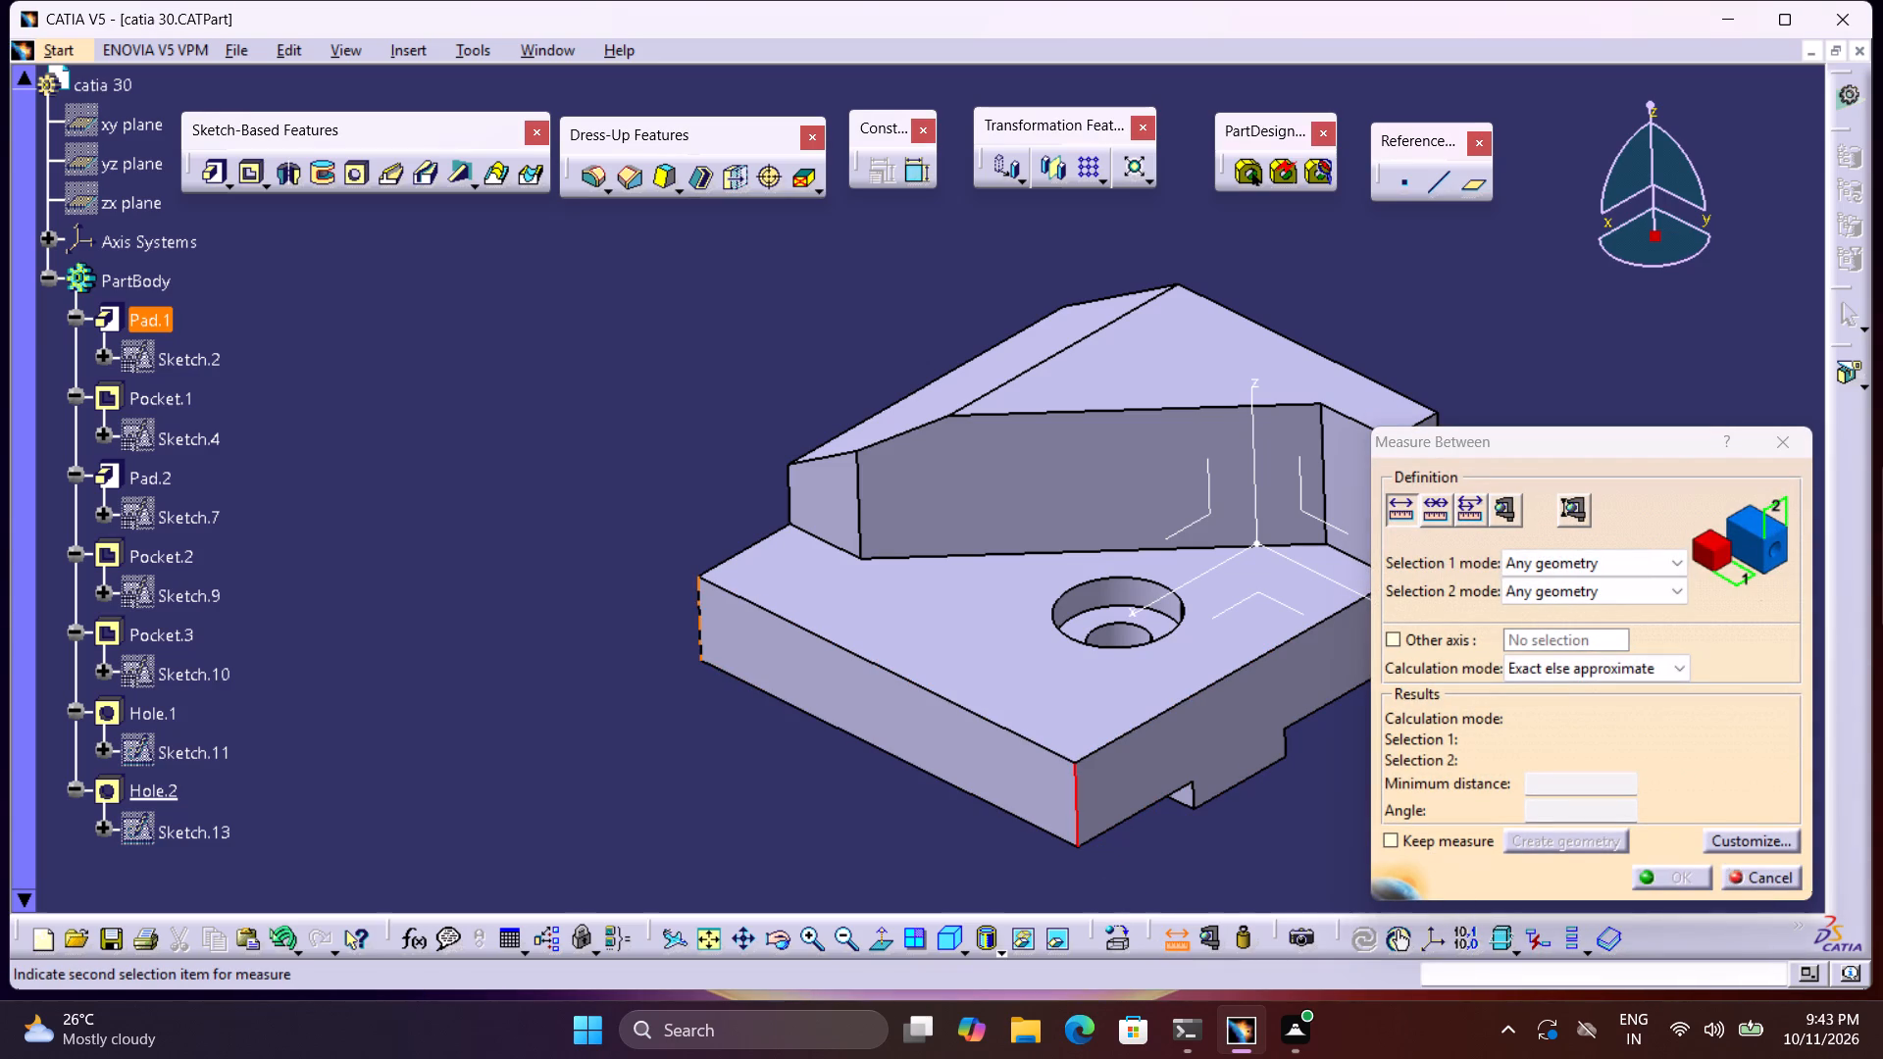
click(700, 630)
middle_drag(954, 816, 954, 817)
right_click(954, 817)
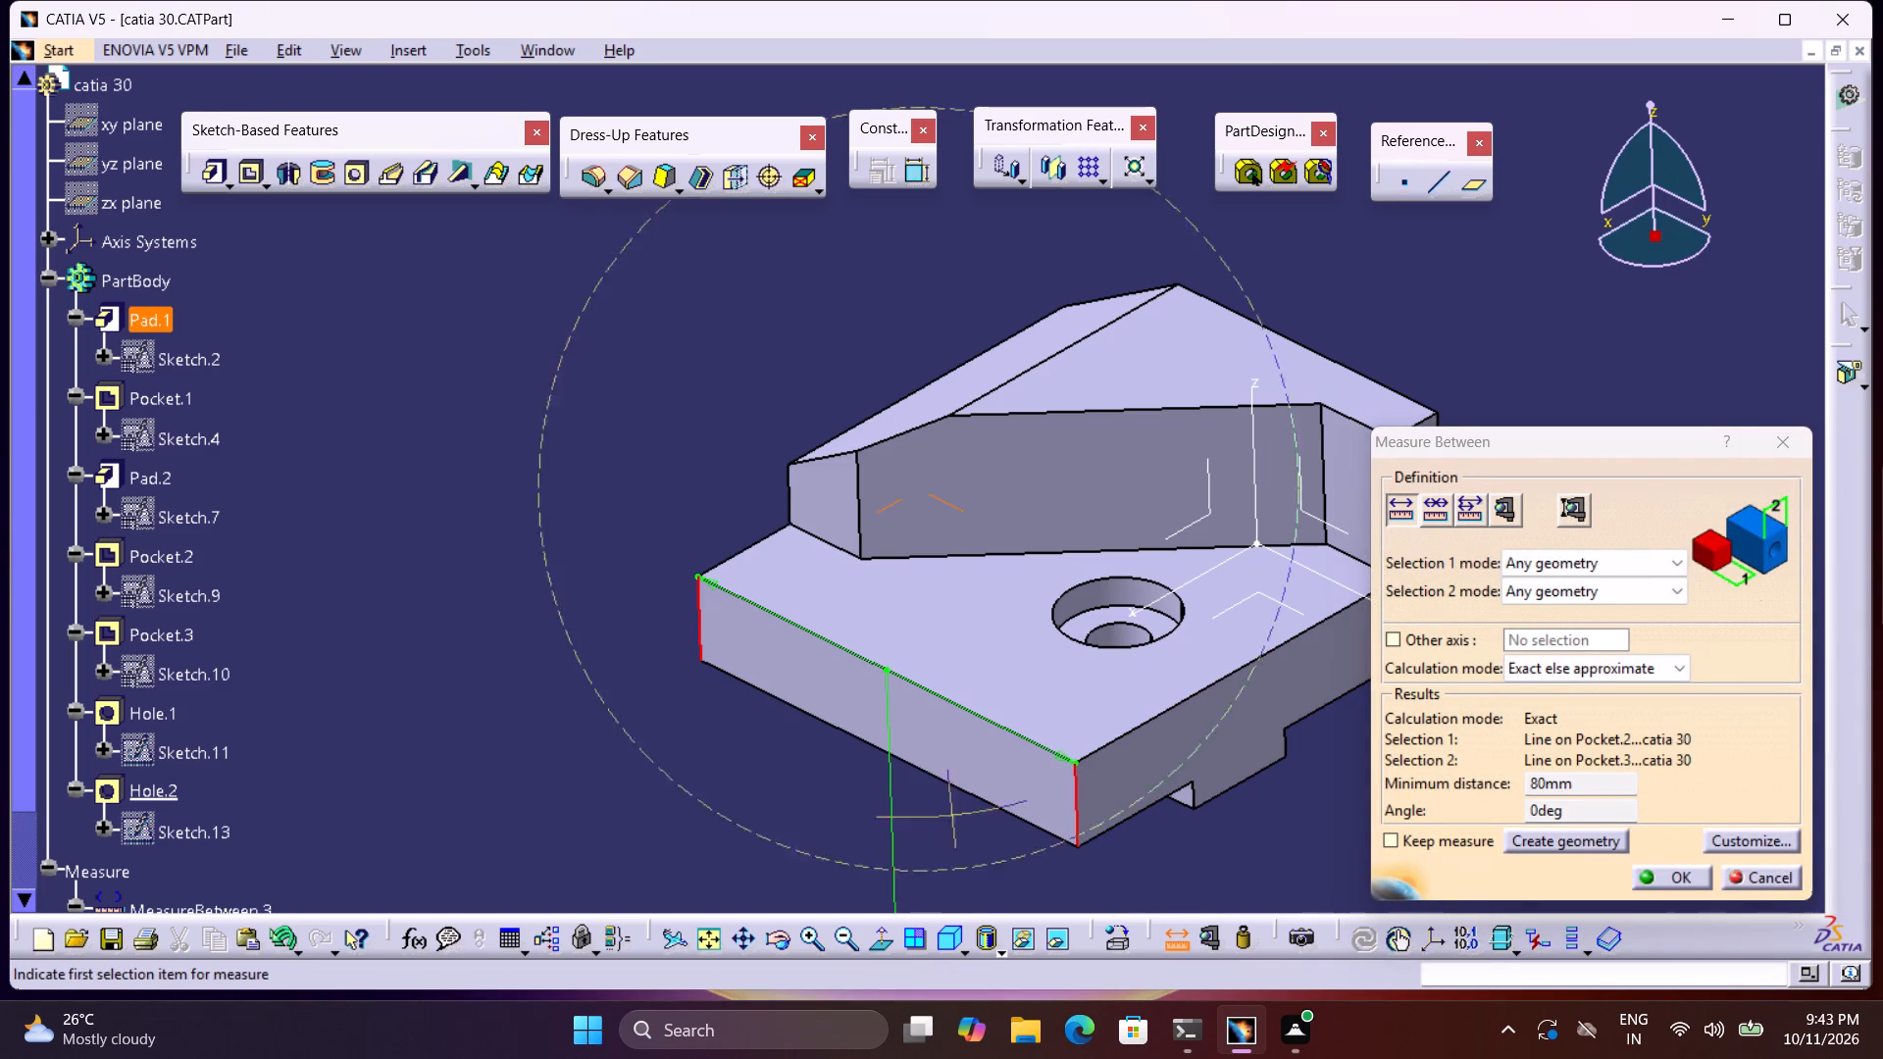
middle_drag(954, 817, 979, 909)
click(1666, 887)
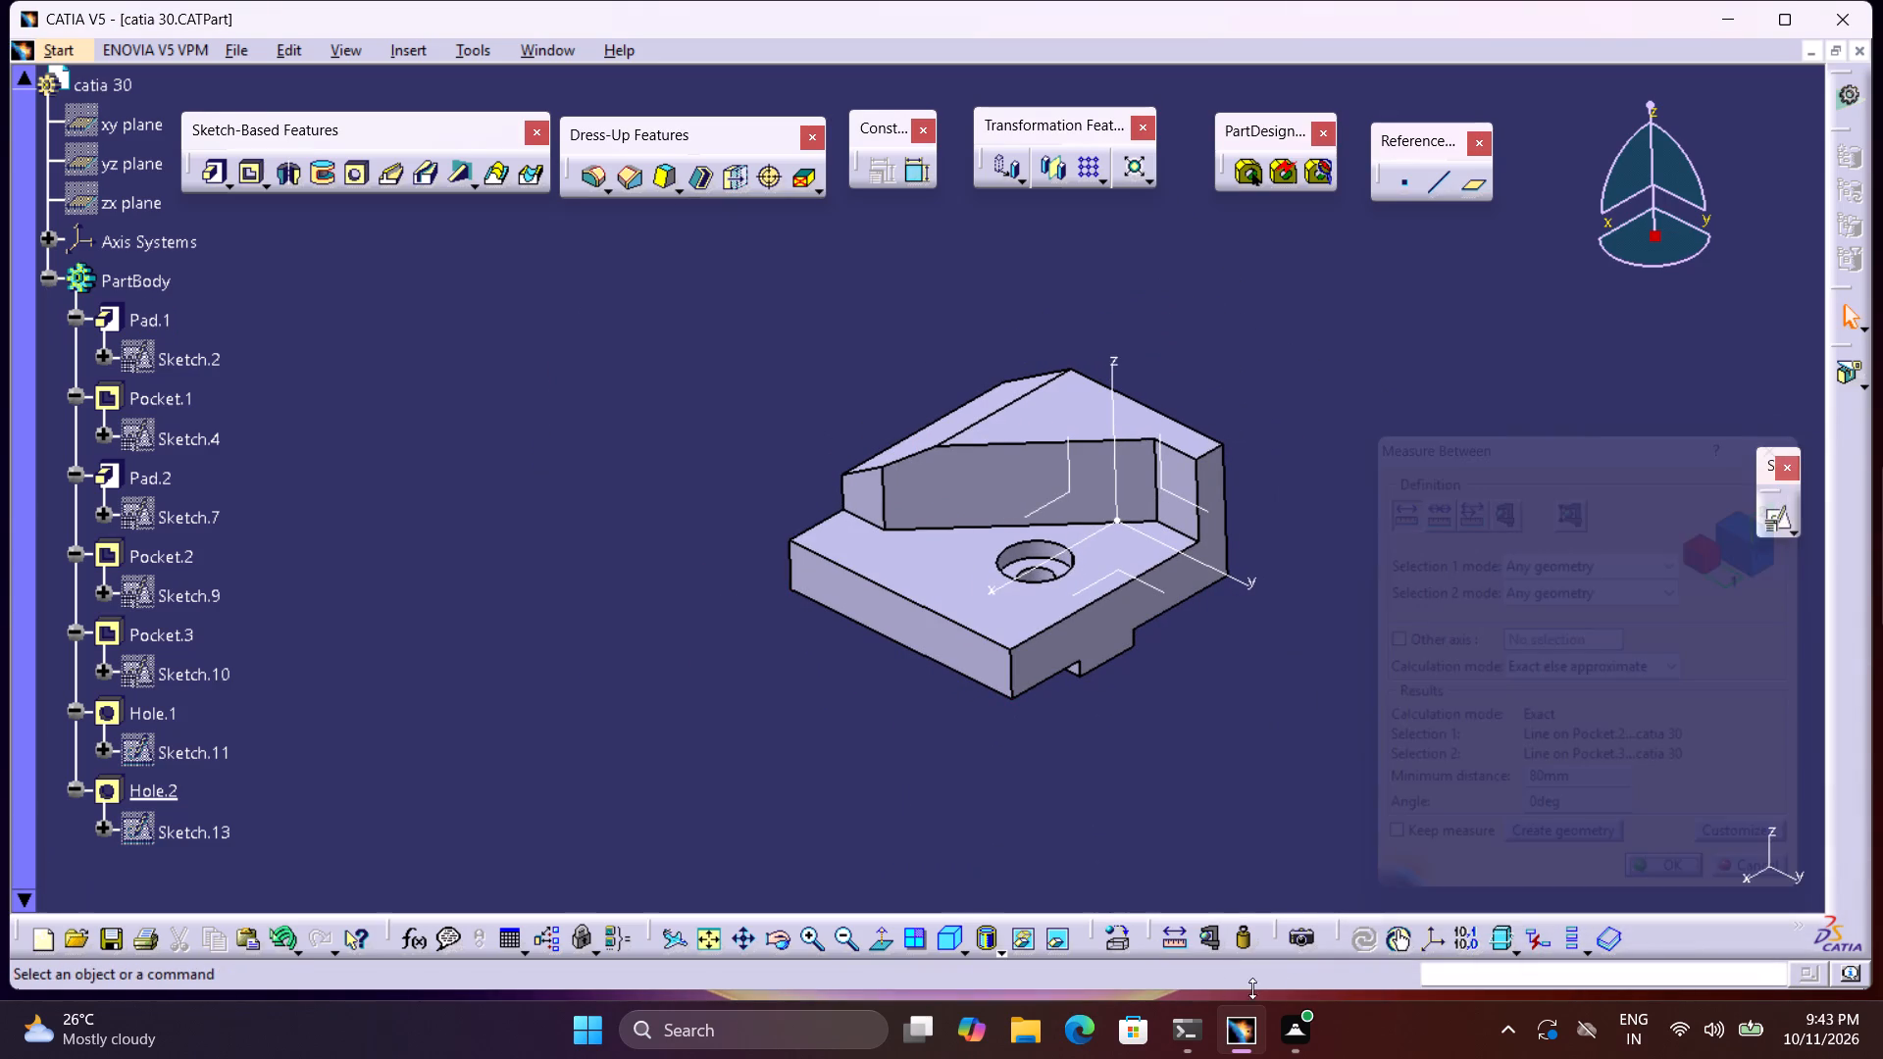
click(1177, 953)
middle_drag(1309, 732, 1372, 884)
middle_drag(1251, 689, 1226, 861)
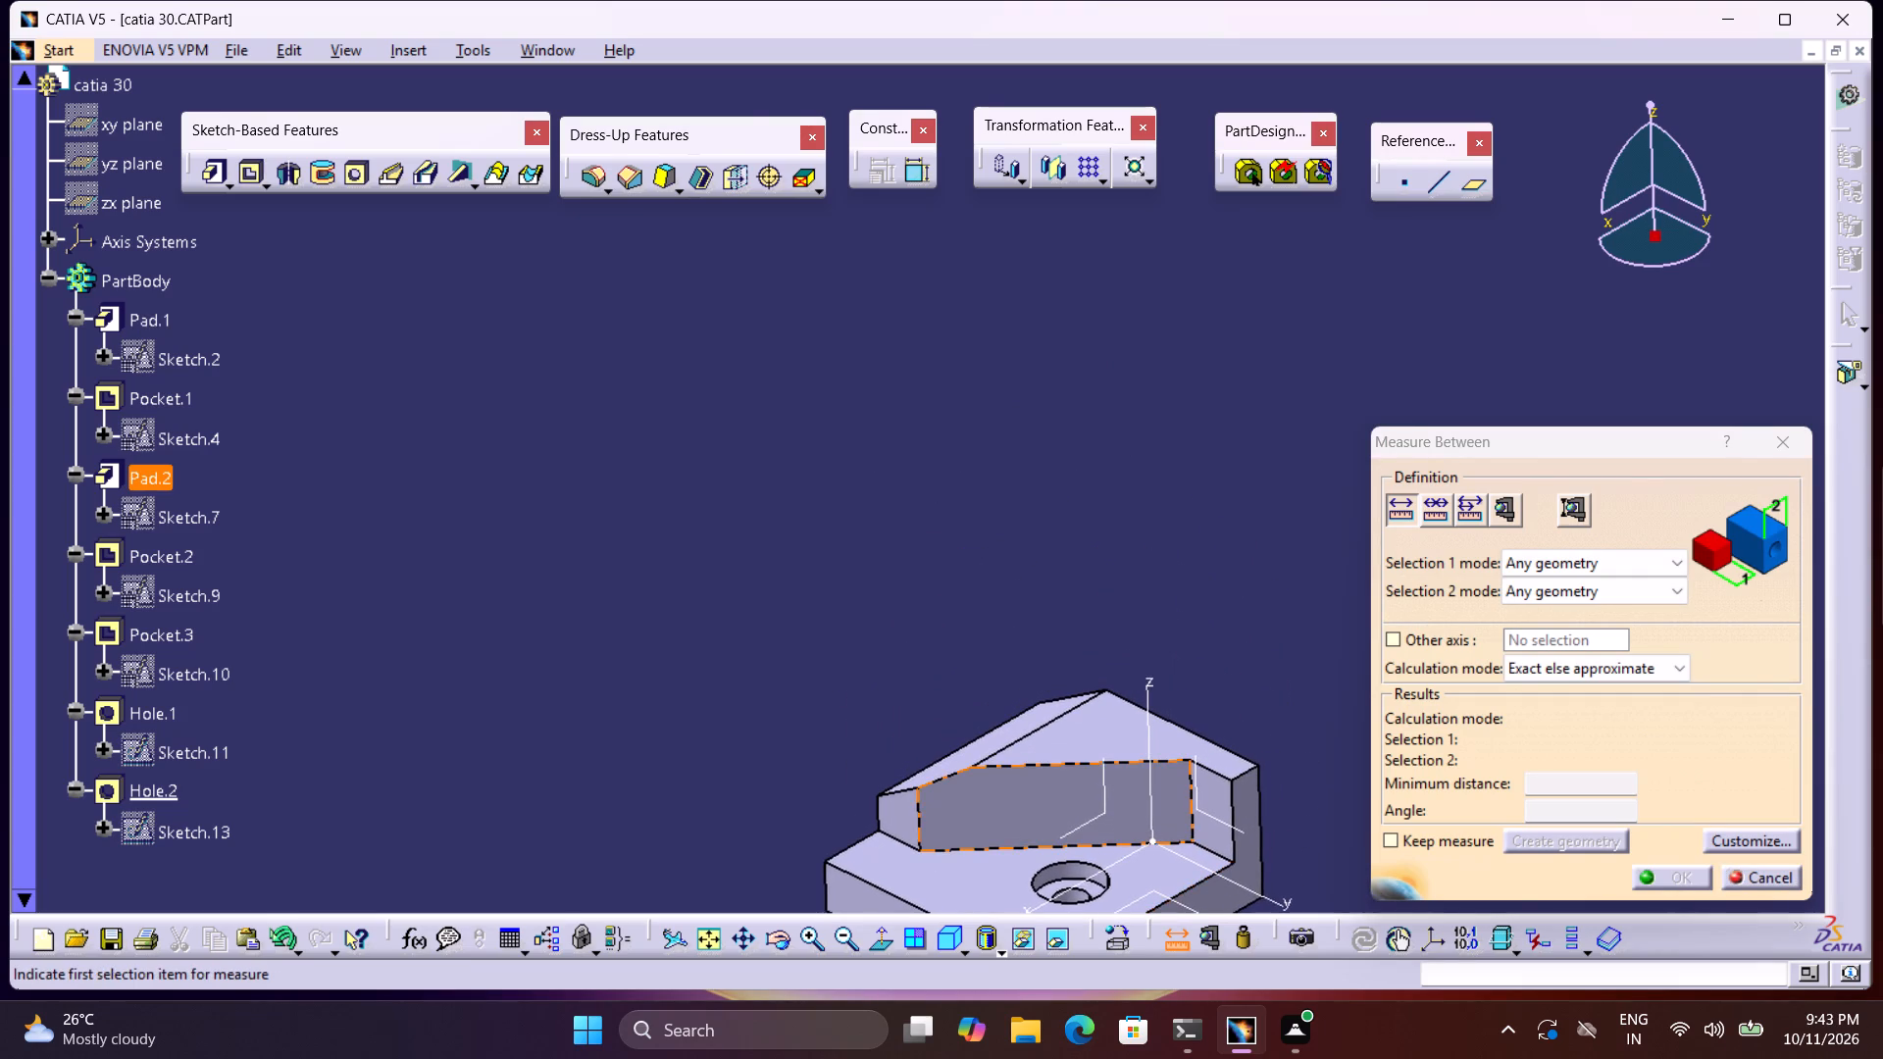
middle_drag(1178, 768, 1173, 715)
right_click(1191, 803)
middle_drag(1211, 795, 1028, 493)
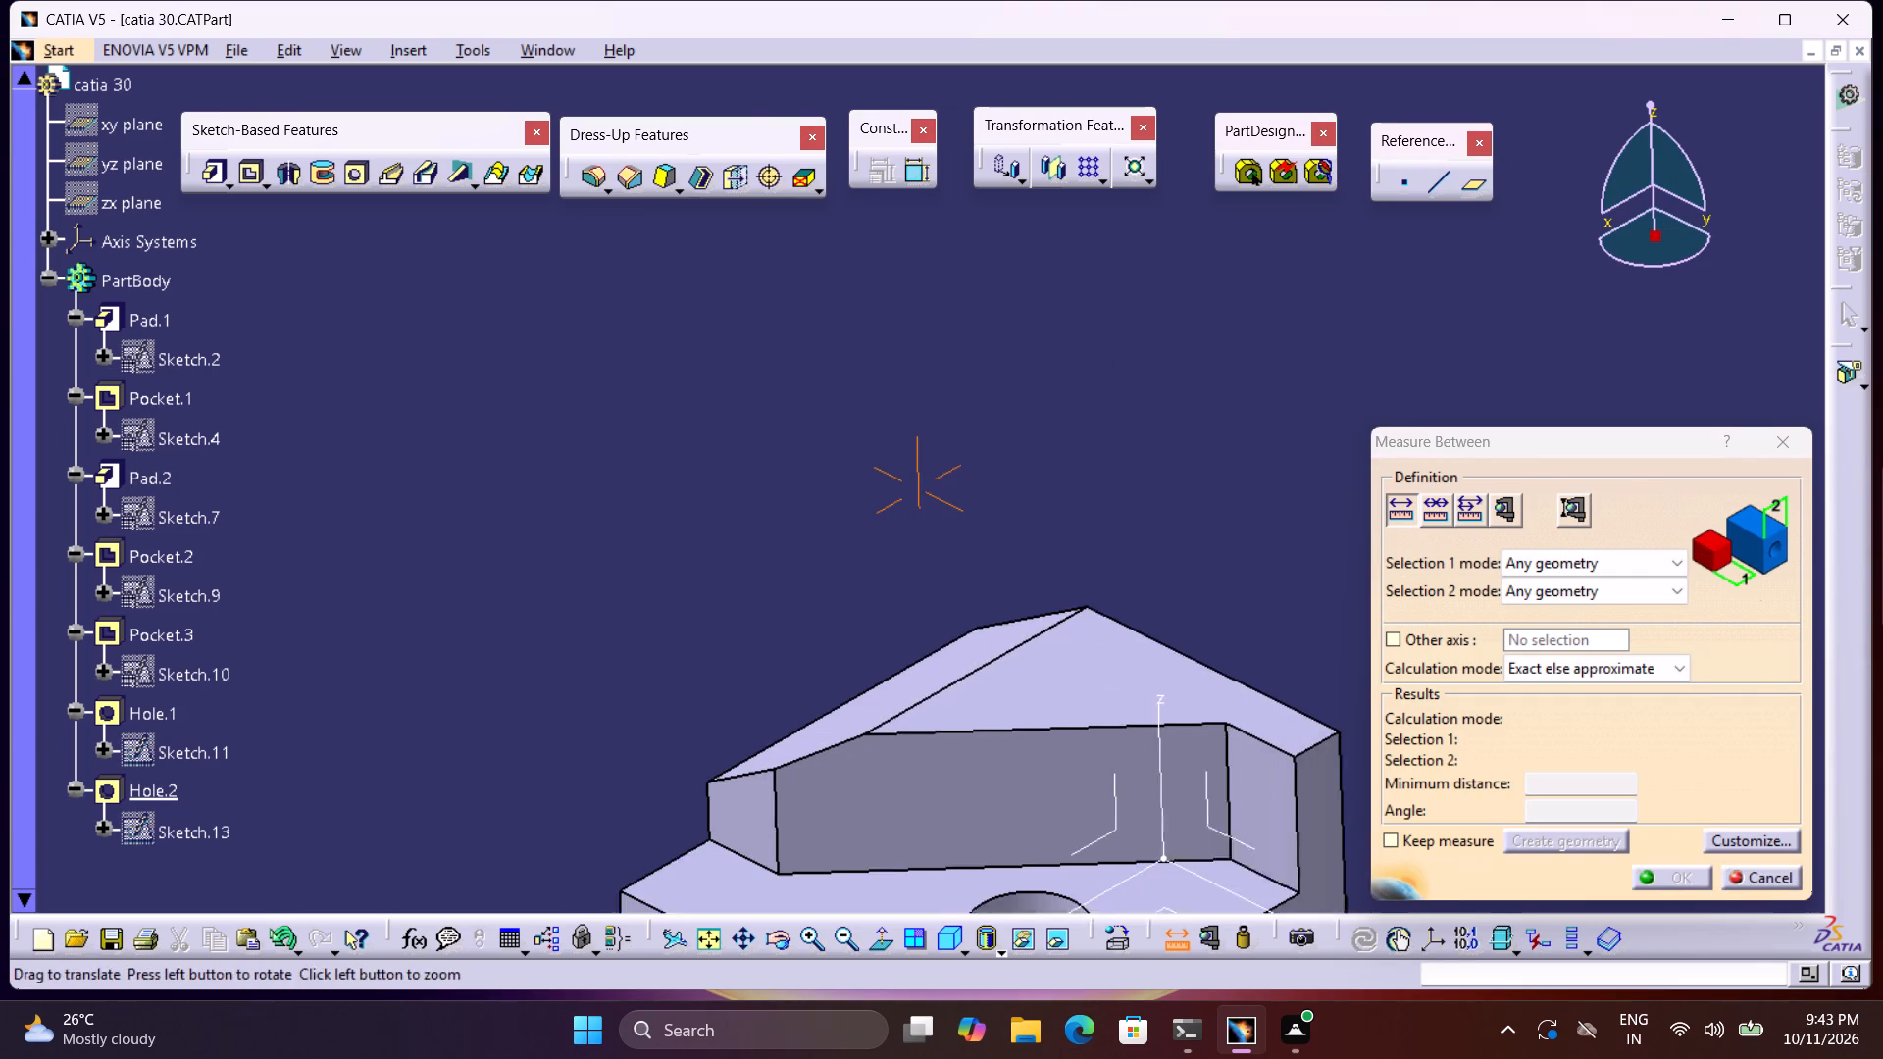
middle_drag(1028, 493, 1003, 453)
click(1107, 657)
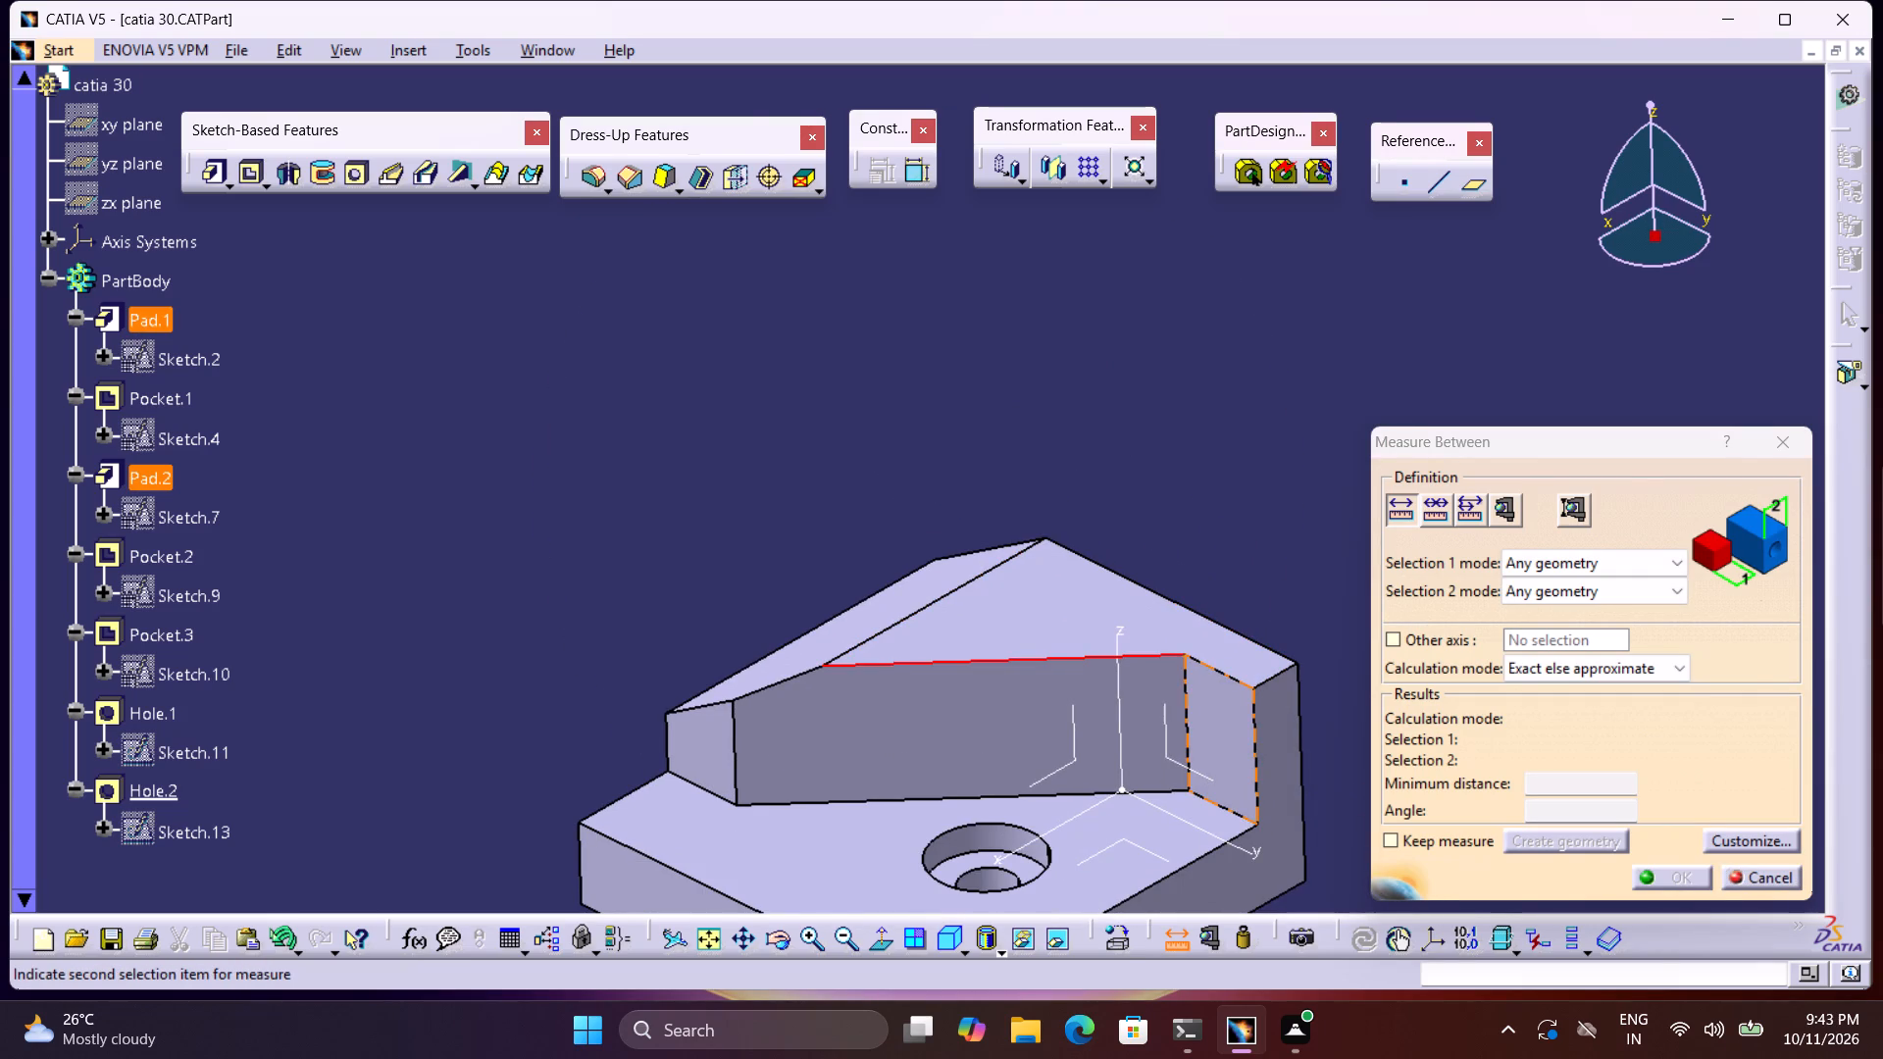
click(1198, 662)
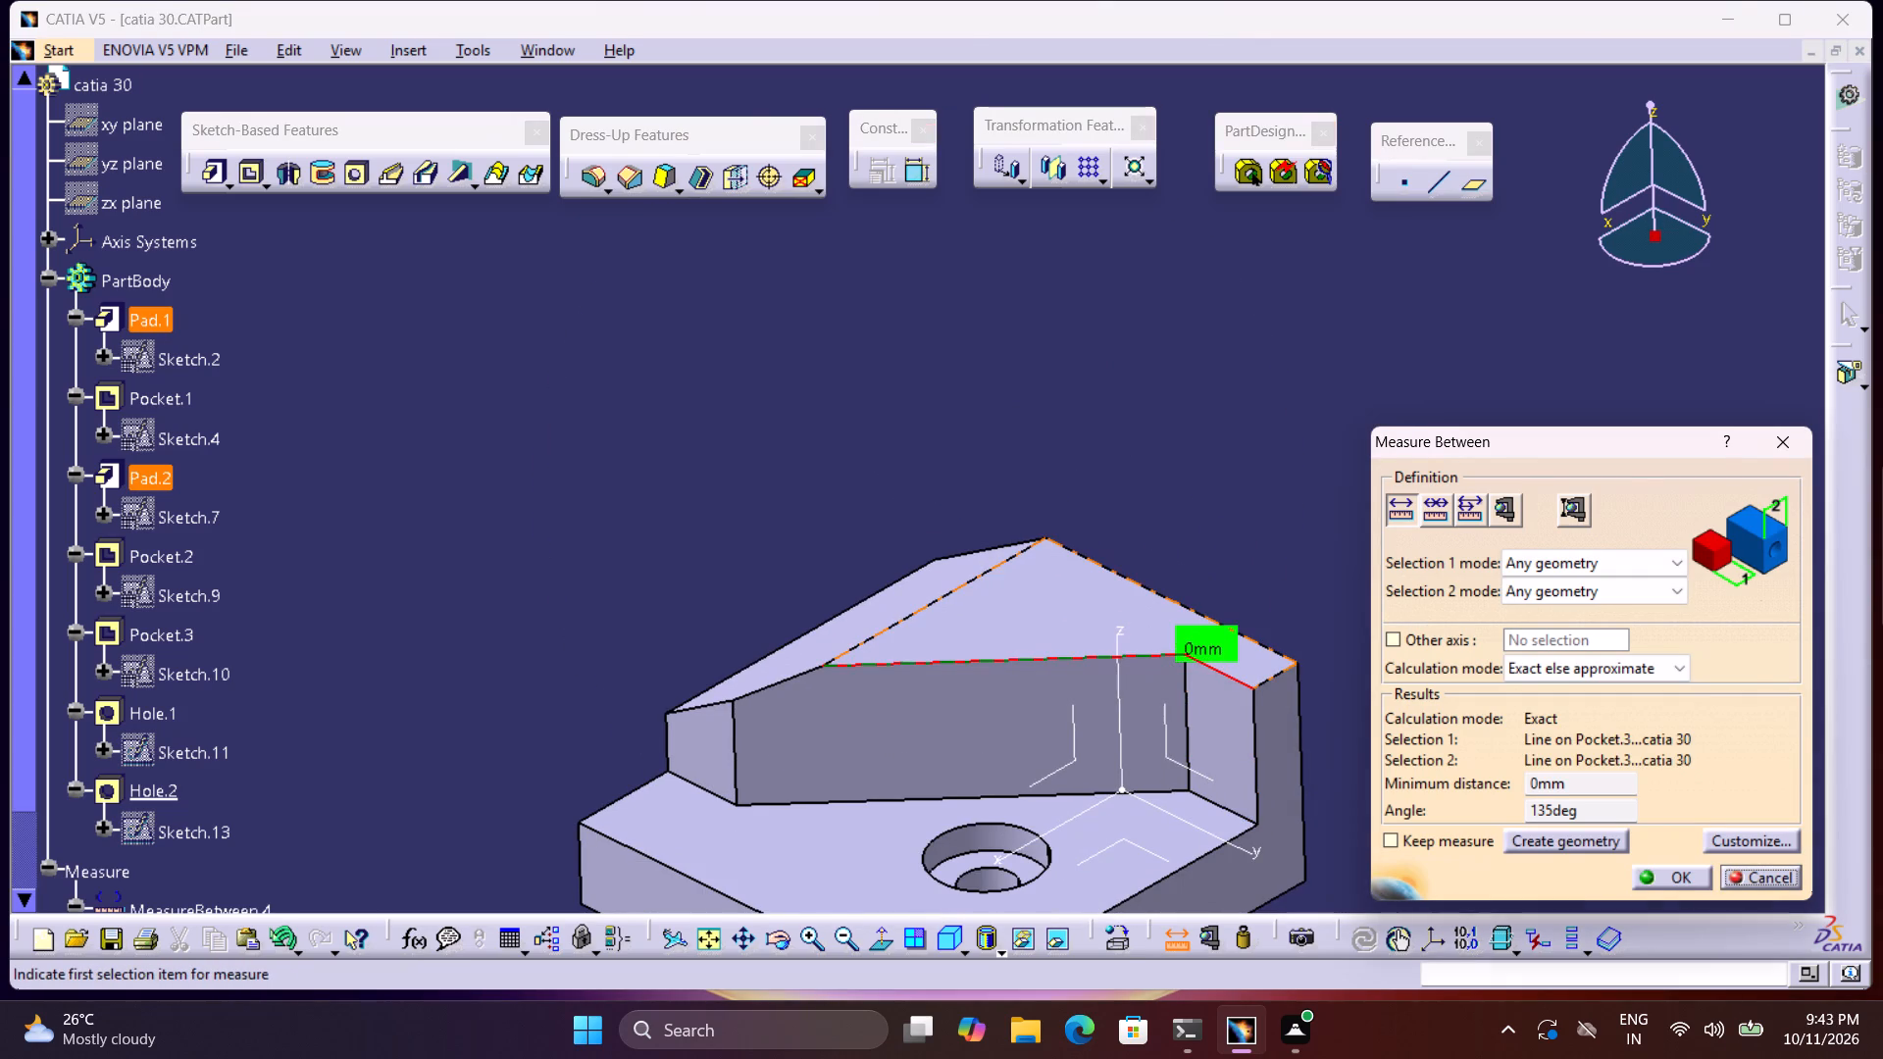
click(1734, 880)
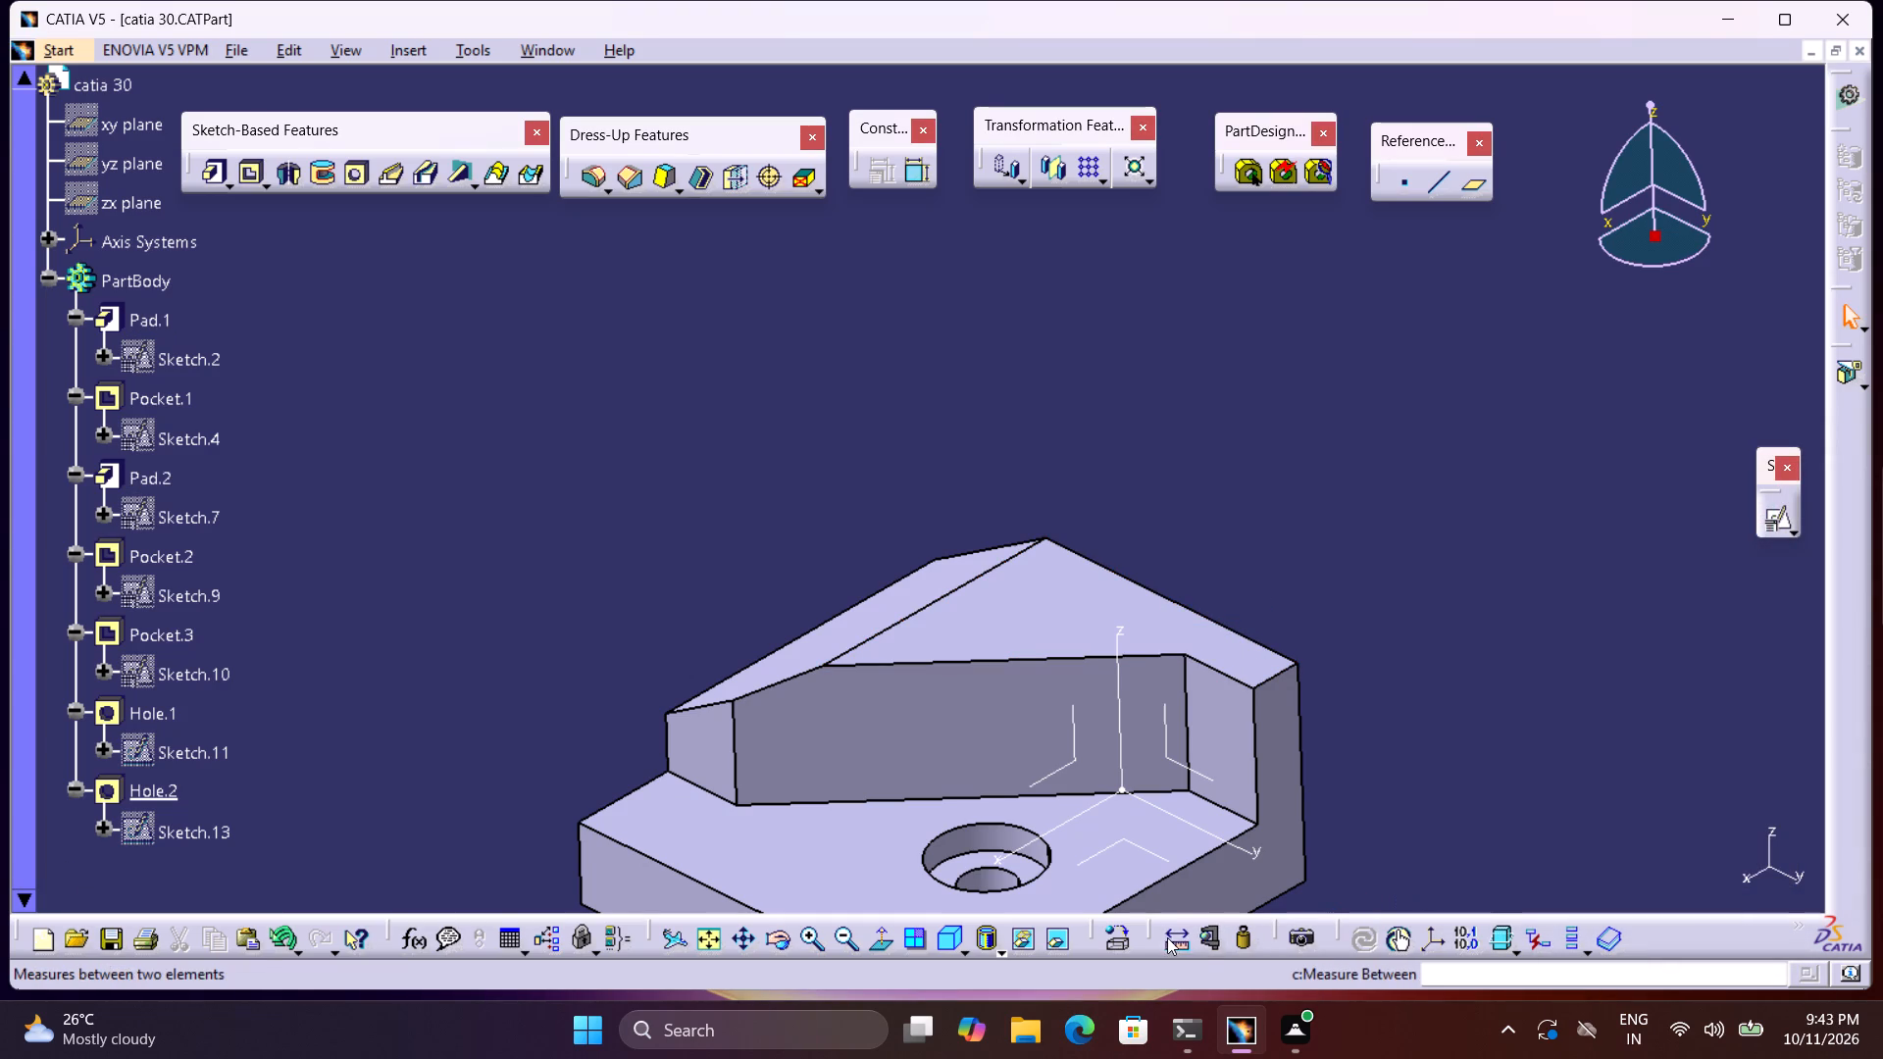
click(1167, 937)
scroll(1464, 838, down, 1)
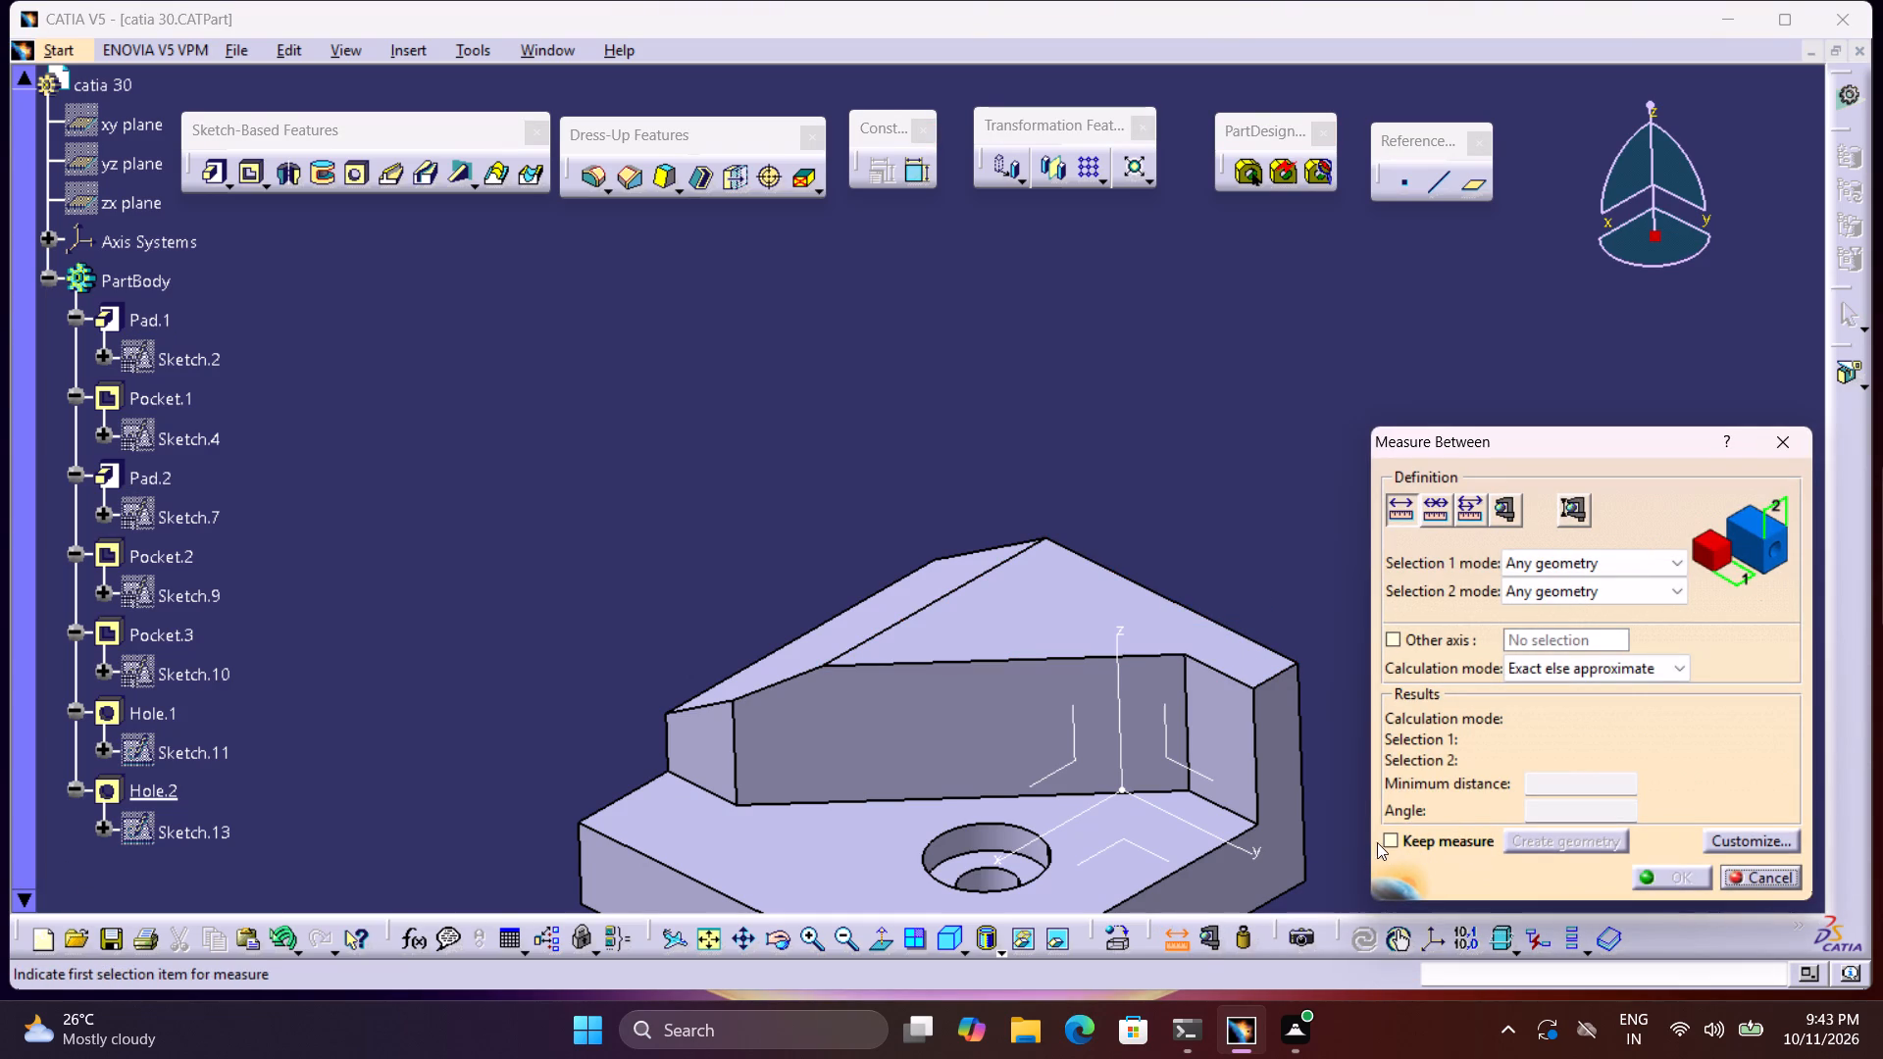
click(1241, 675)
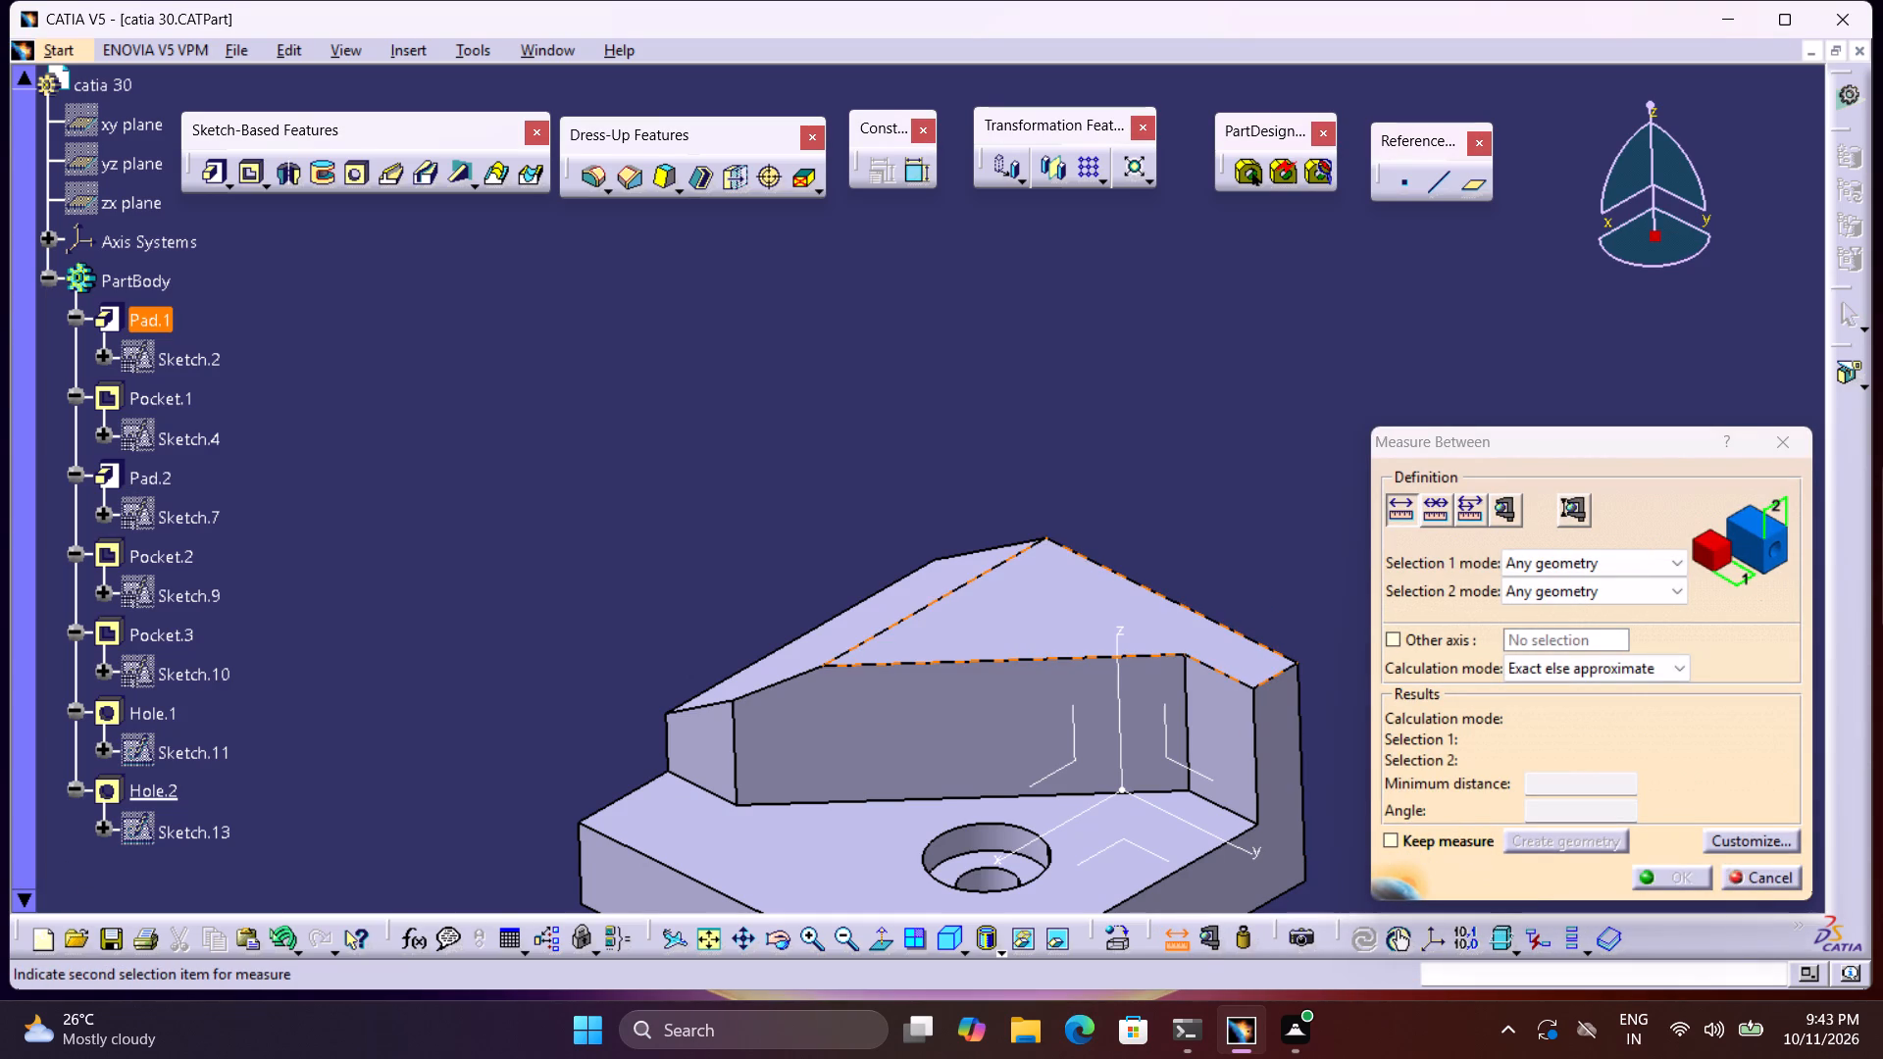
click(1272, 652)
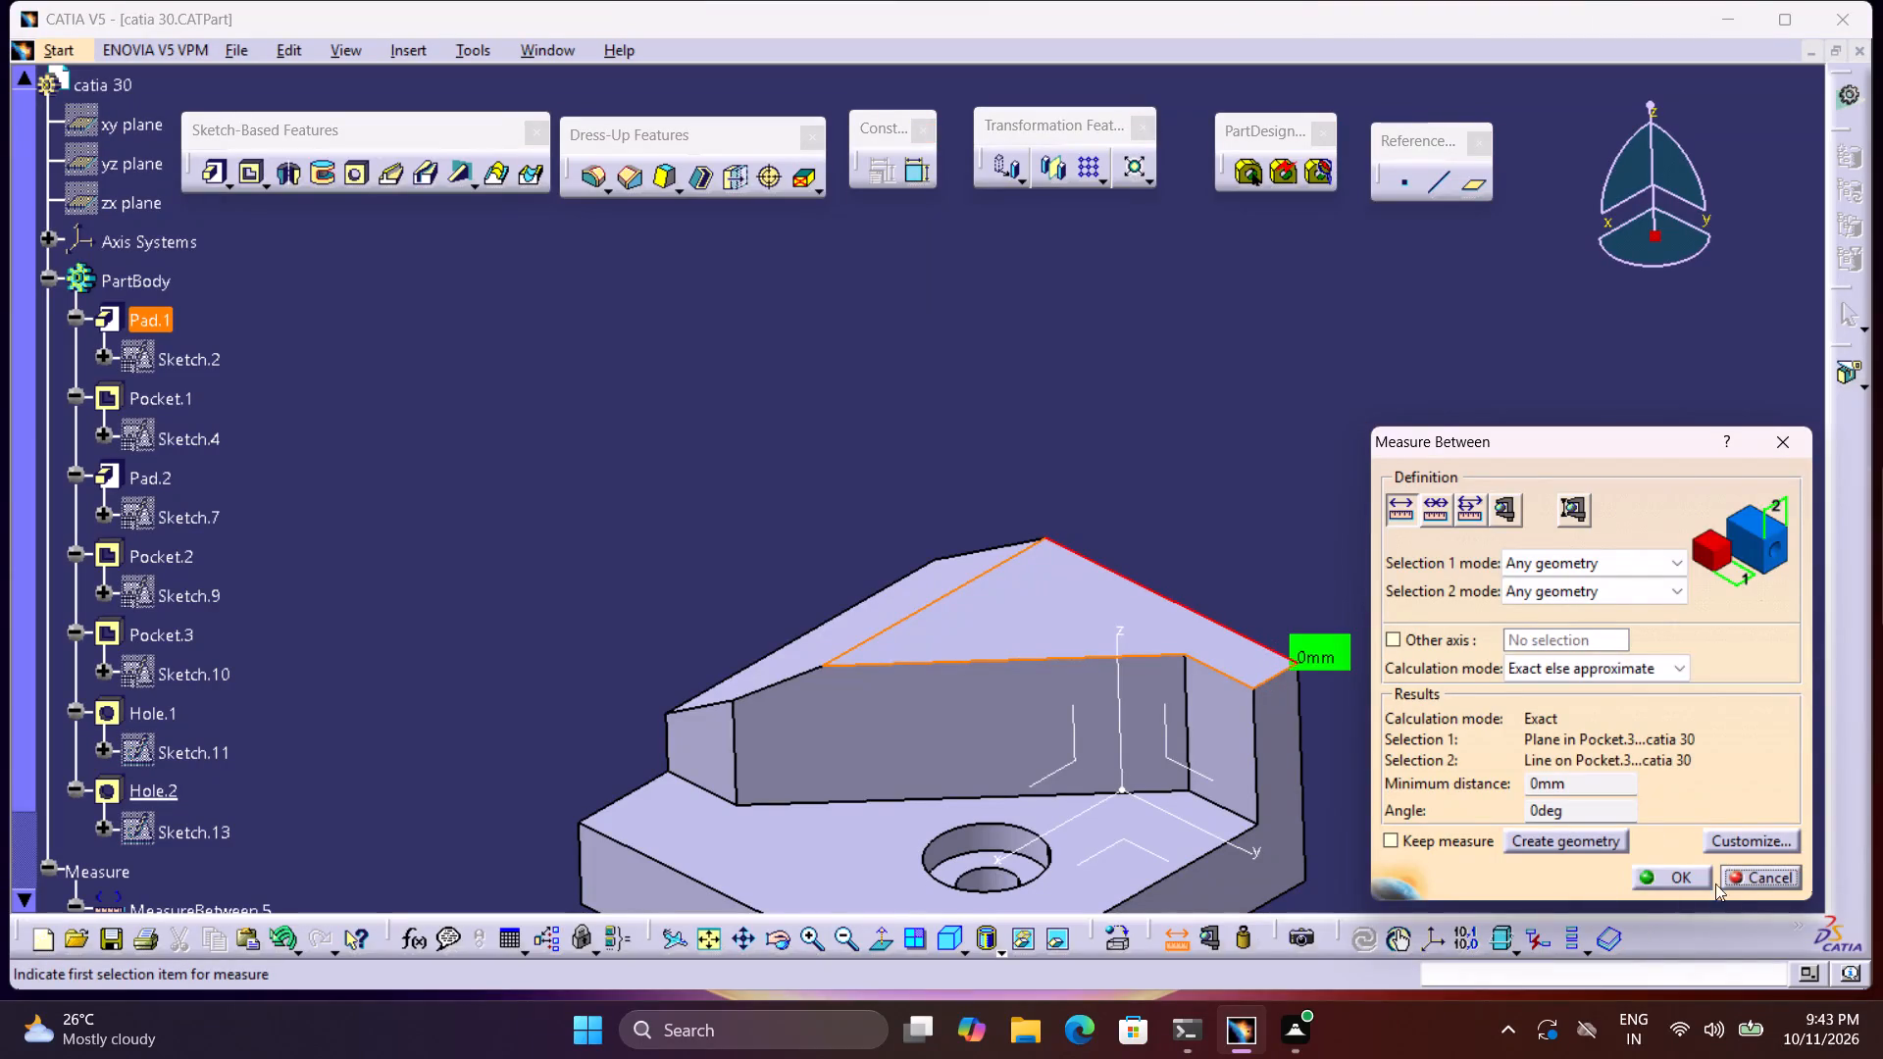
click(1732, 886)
Measure the raised wall's top thickness between the short inner top edge and the parallel outer top edge.
click(1185, 939)
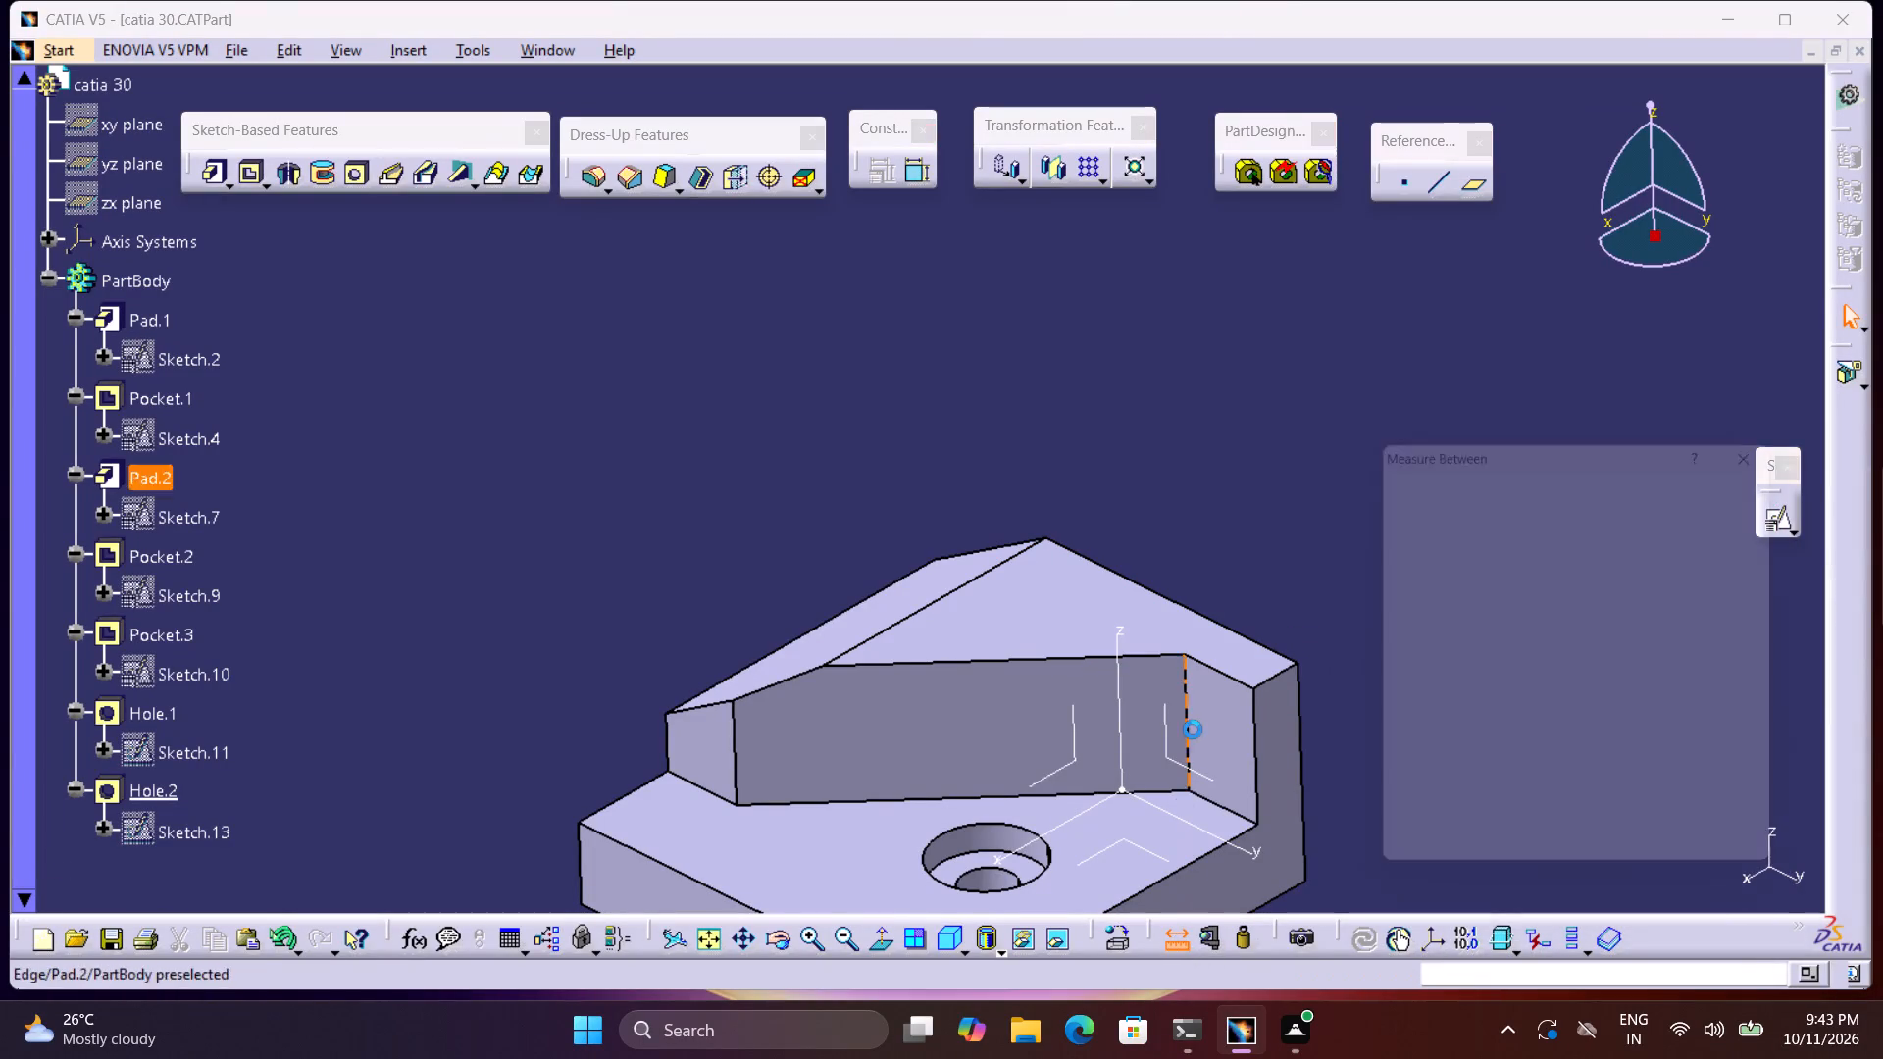
click(1221, 672)
click(1274, 647)
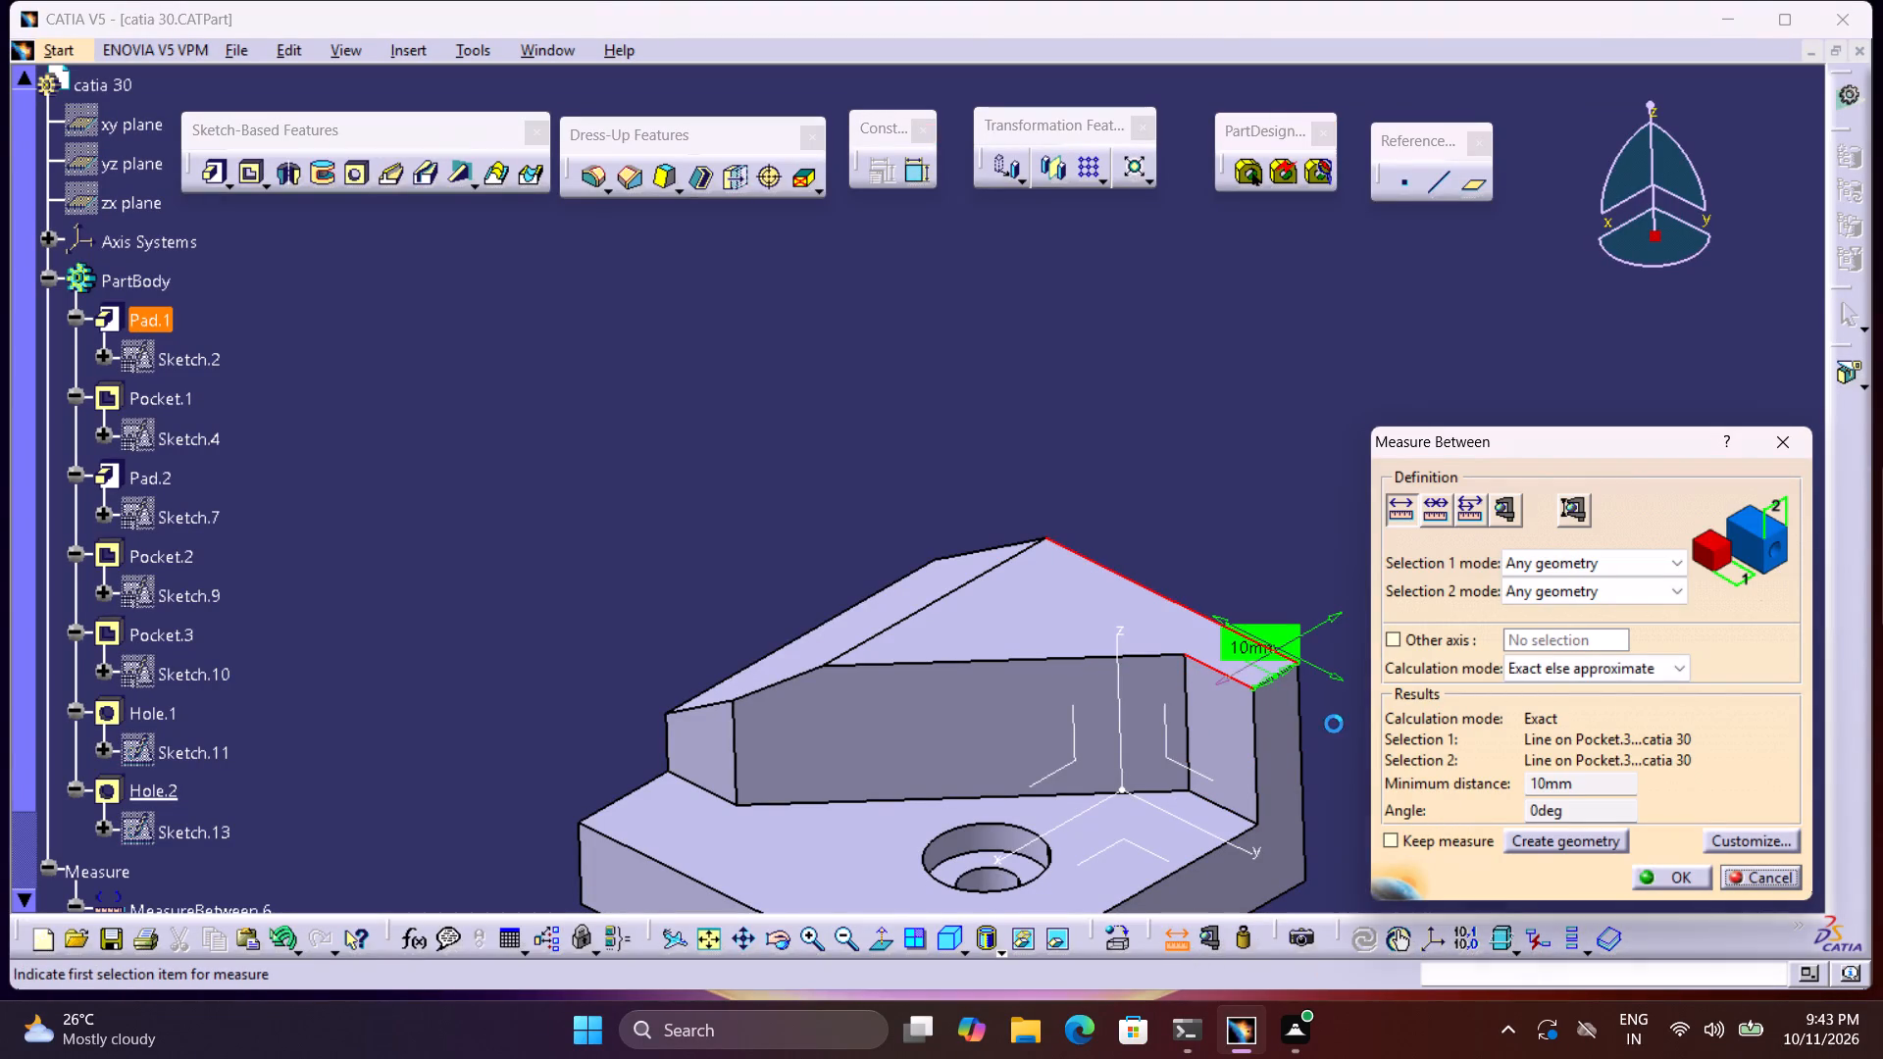
click(1688, 872)
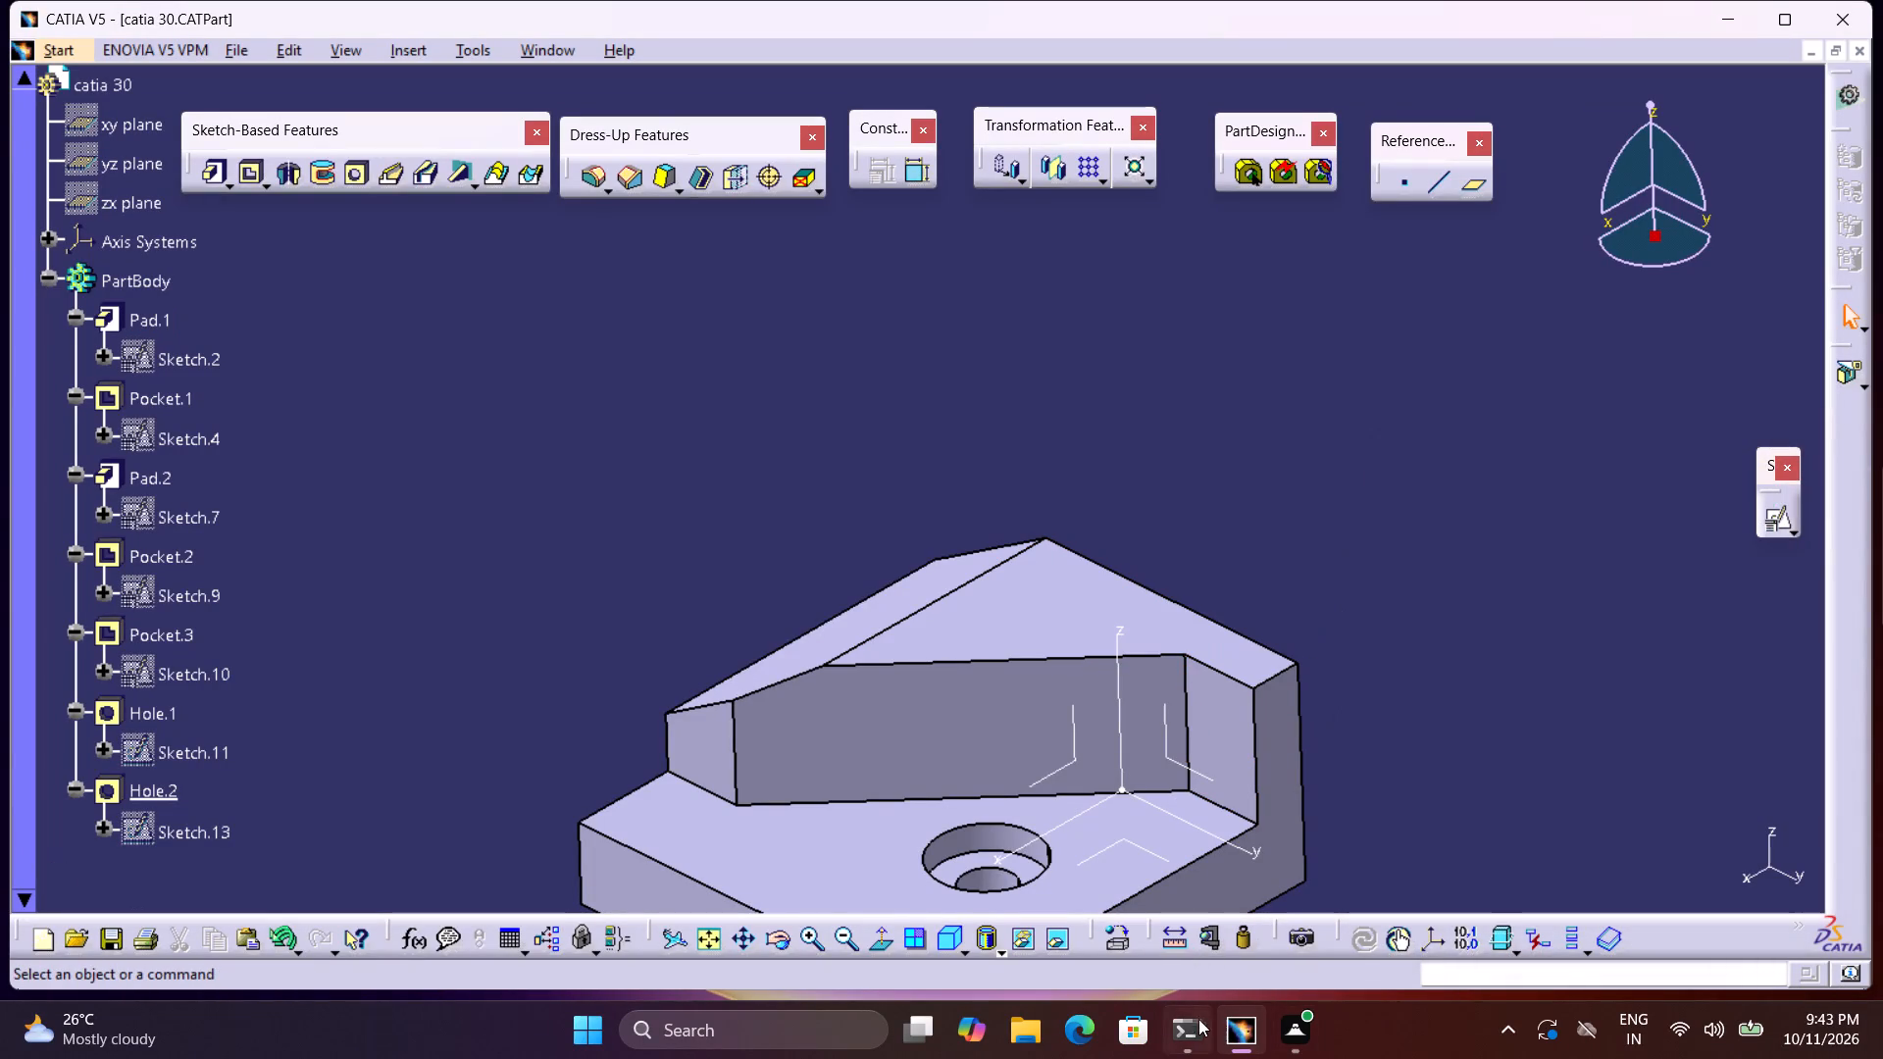
Measure the thickness of the base between the upper and lower edges of its front face.
click(1174, 941)
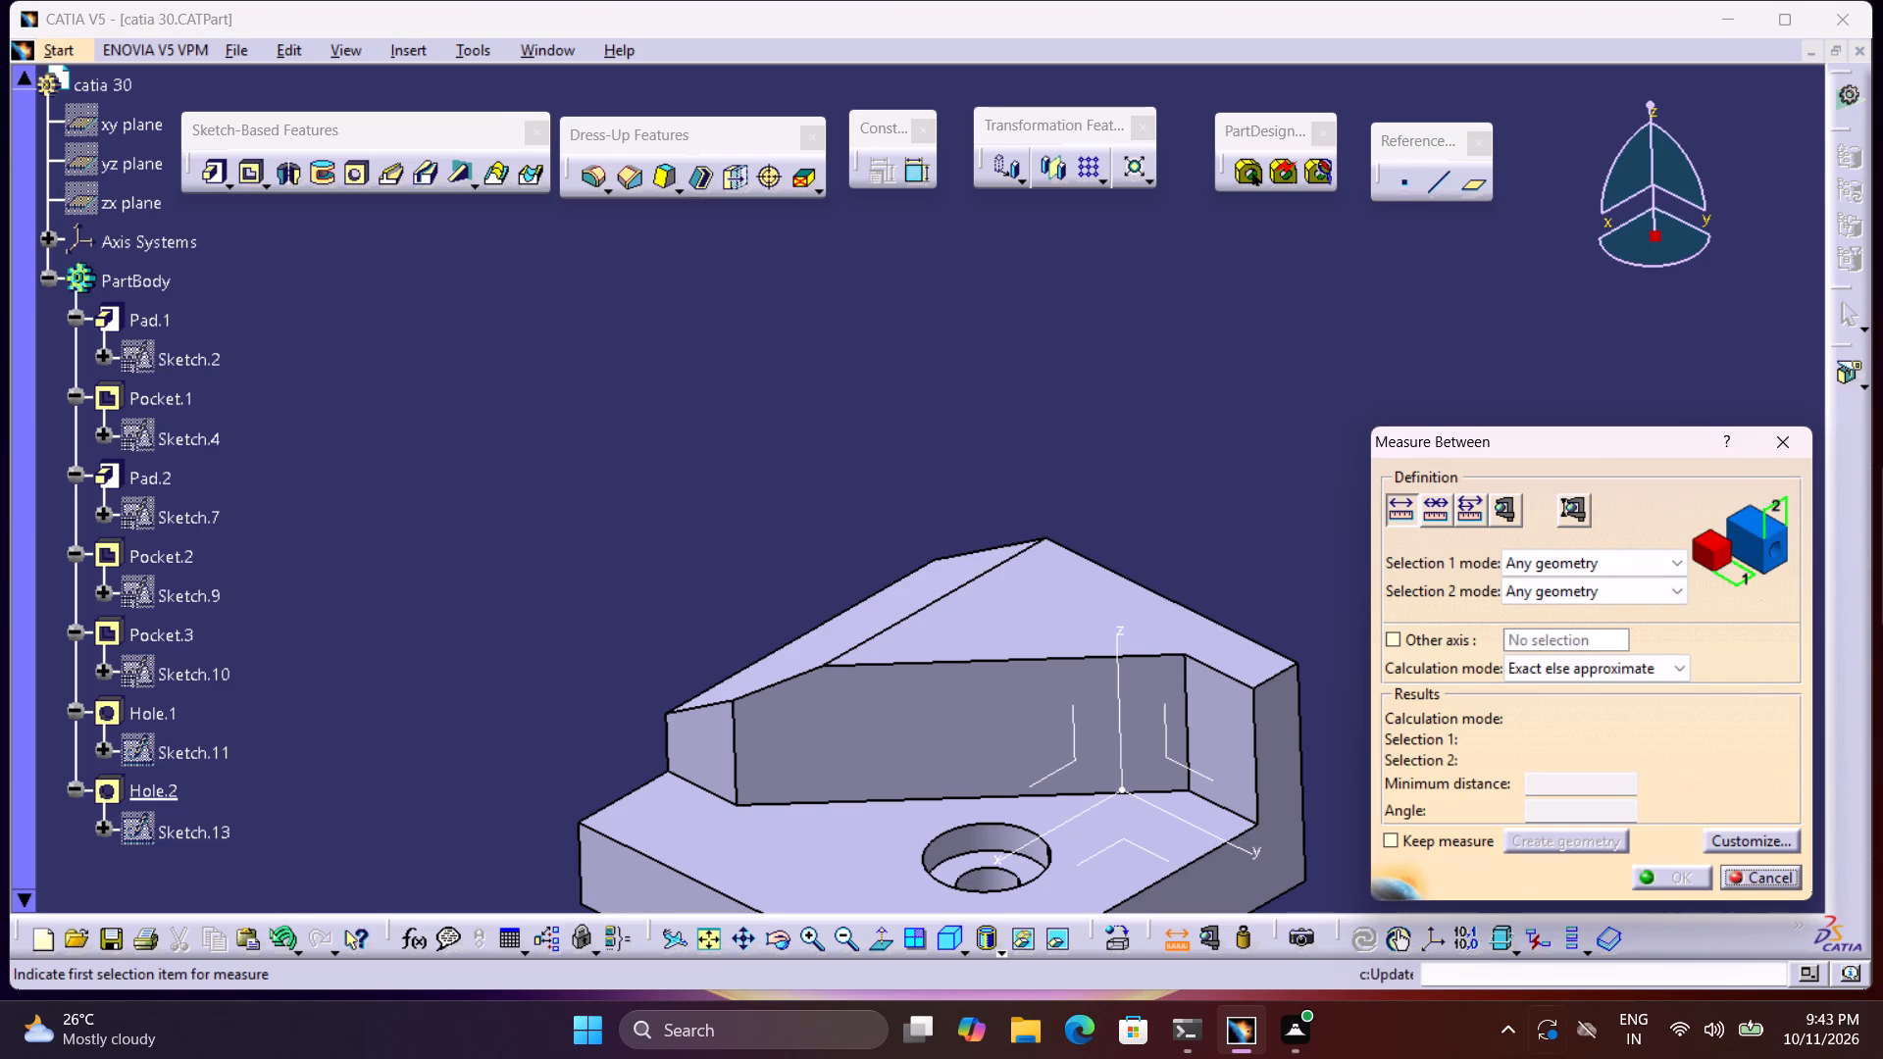
middle_drag(1133, 545, 1152, 509)
right_click(1126, 450)
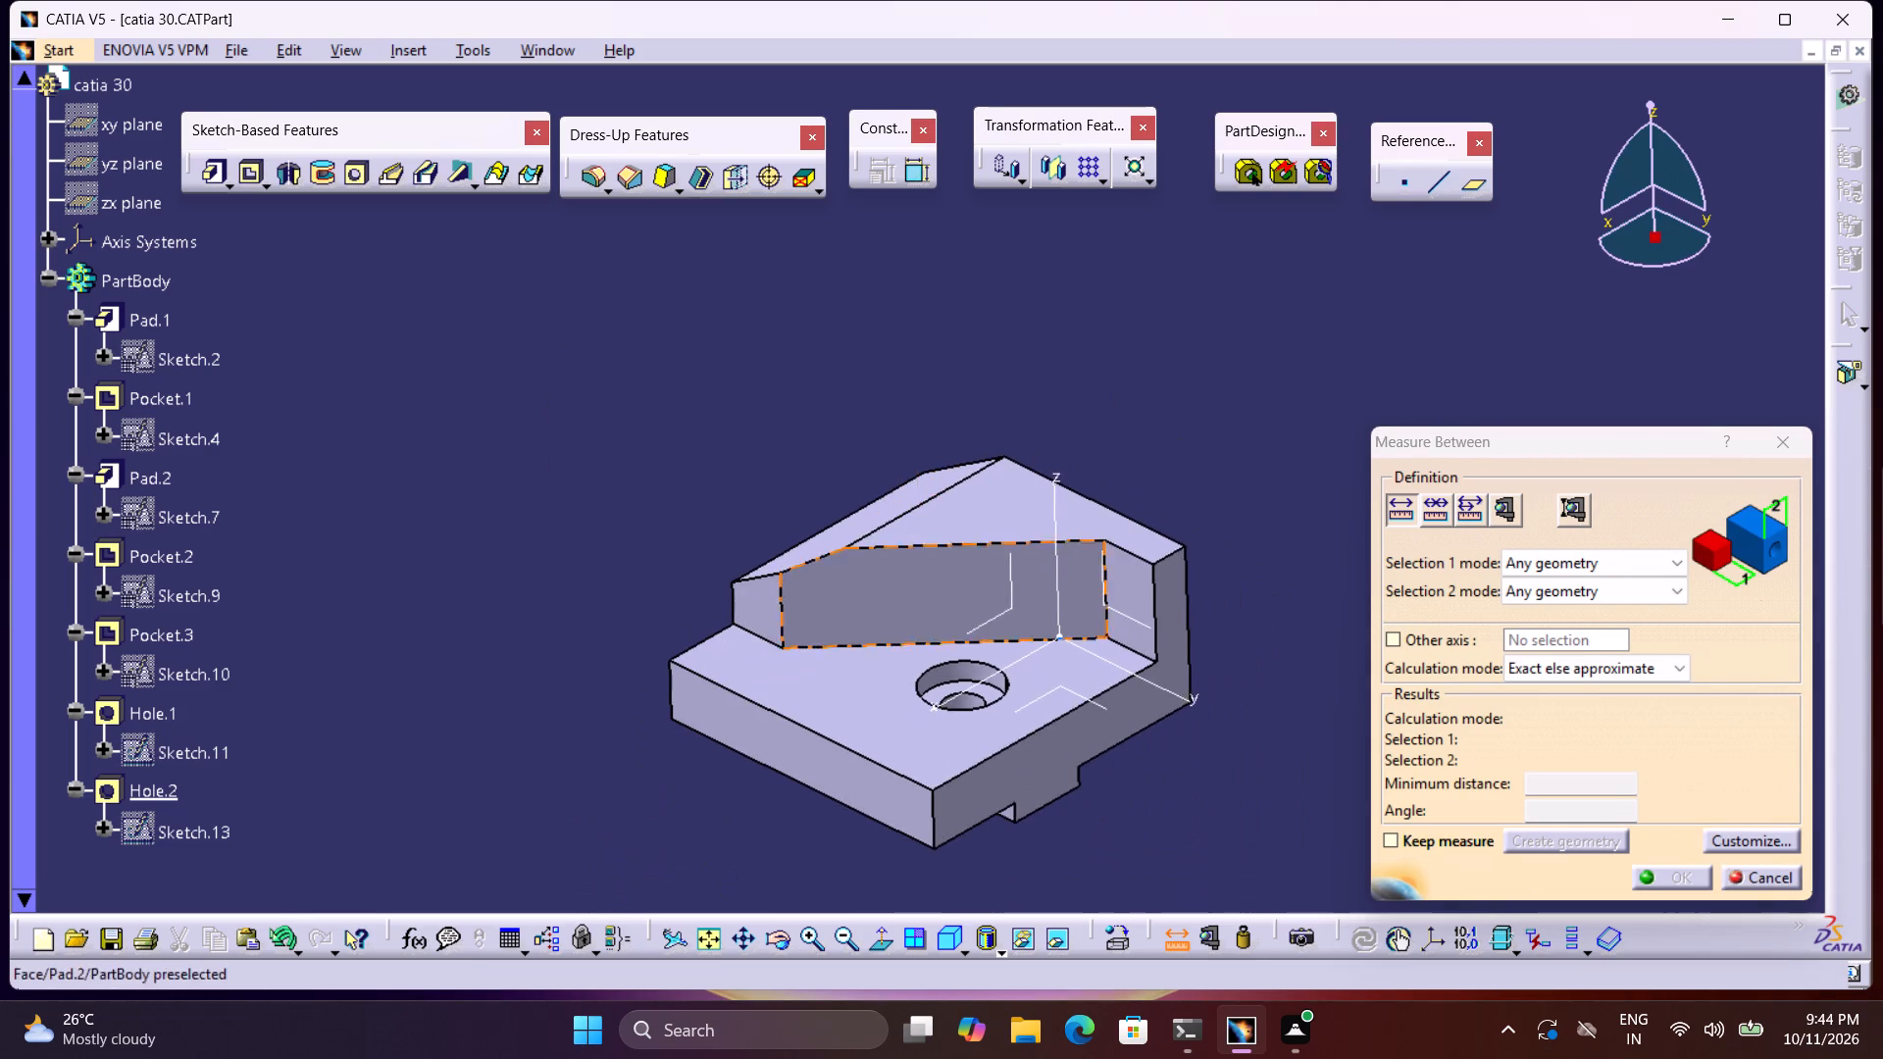
middle_drag(1113, 699, 1118, 663)
middle_click(1118, 663)
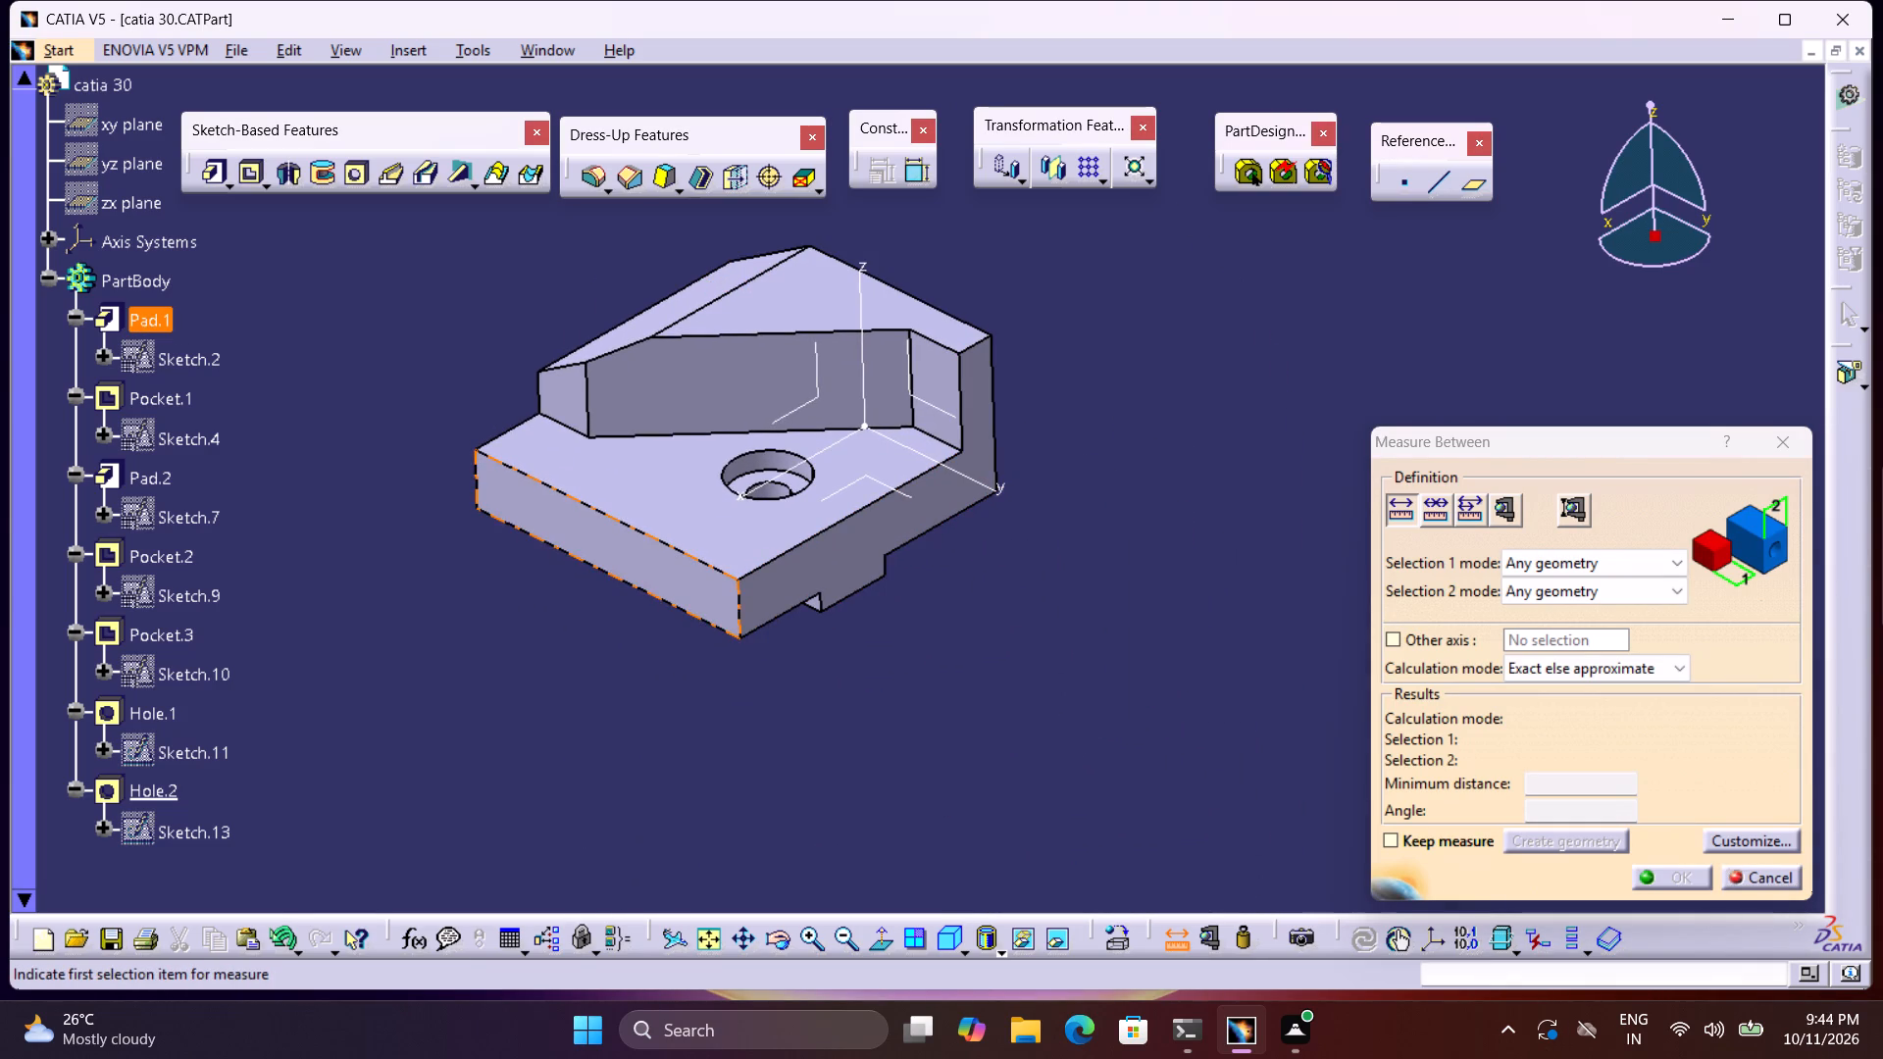
click(523, 468)
click(527, 535)
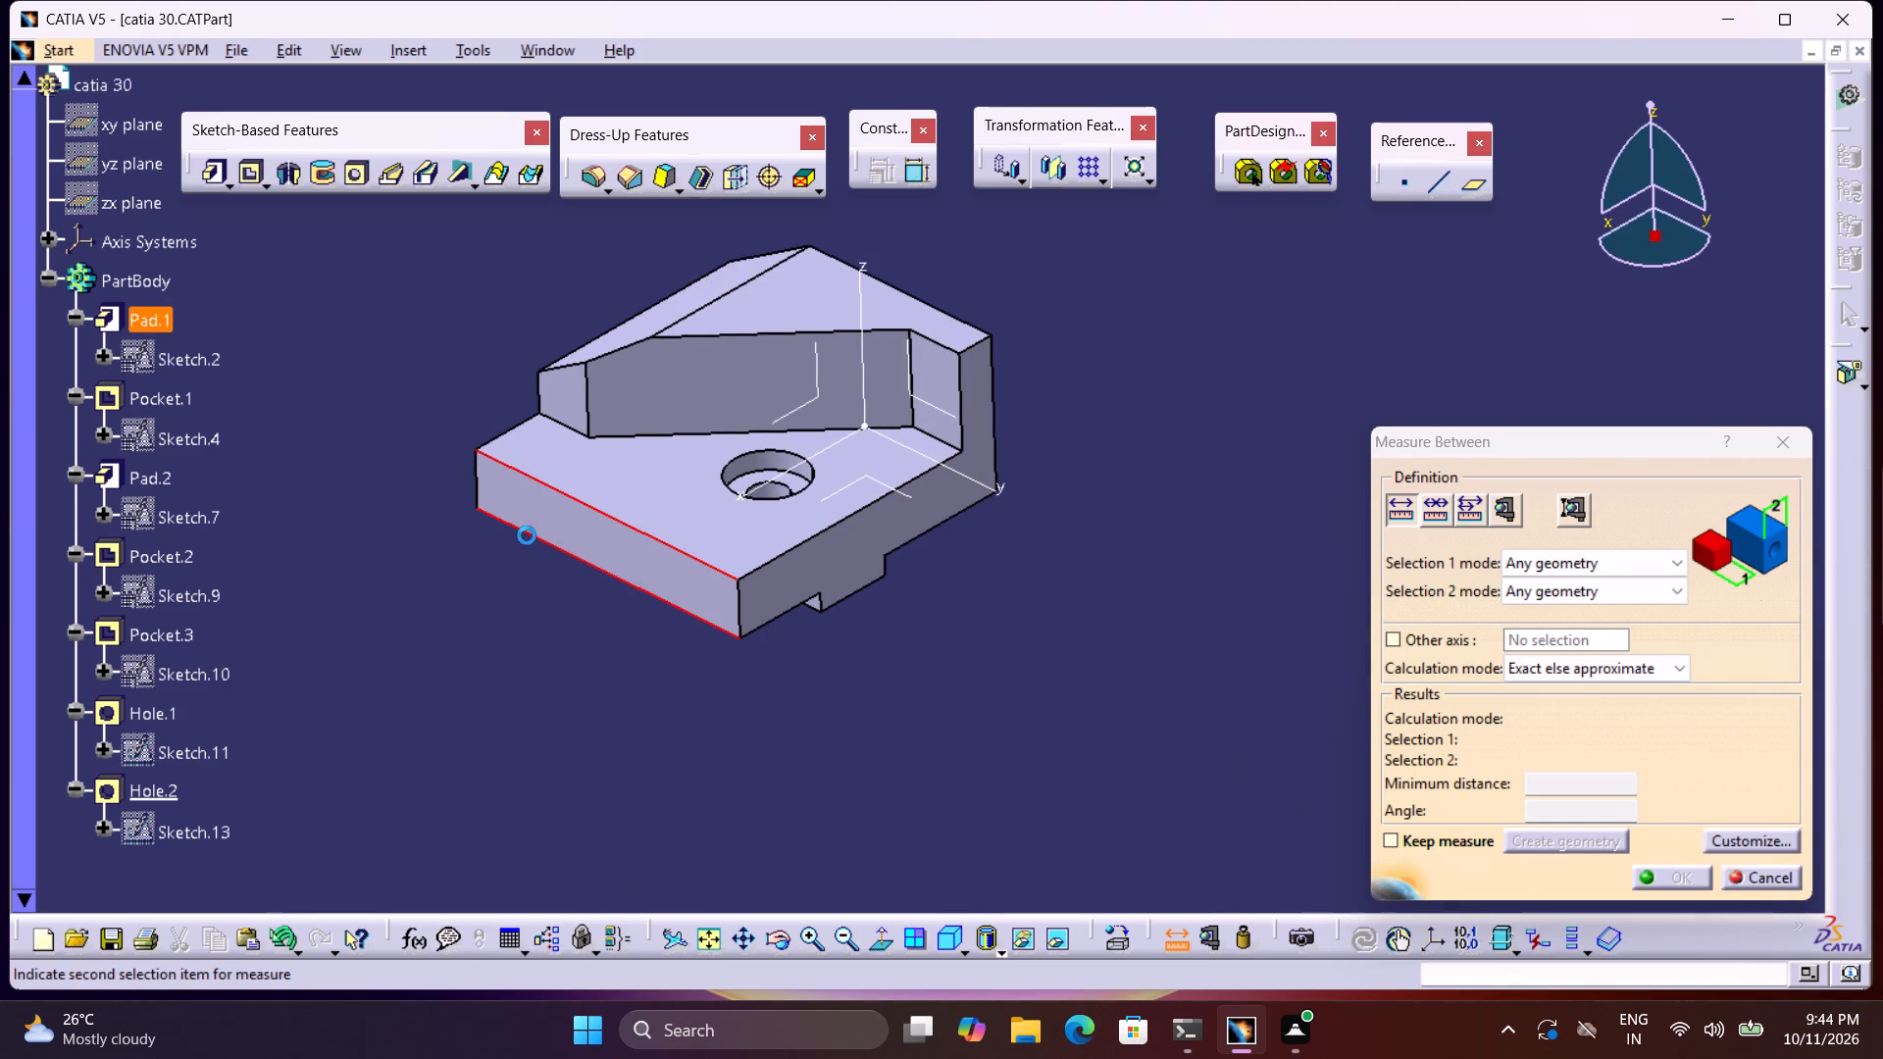
click(1651, 883)
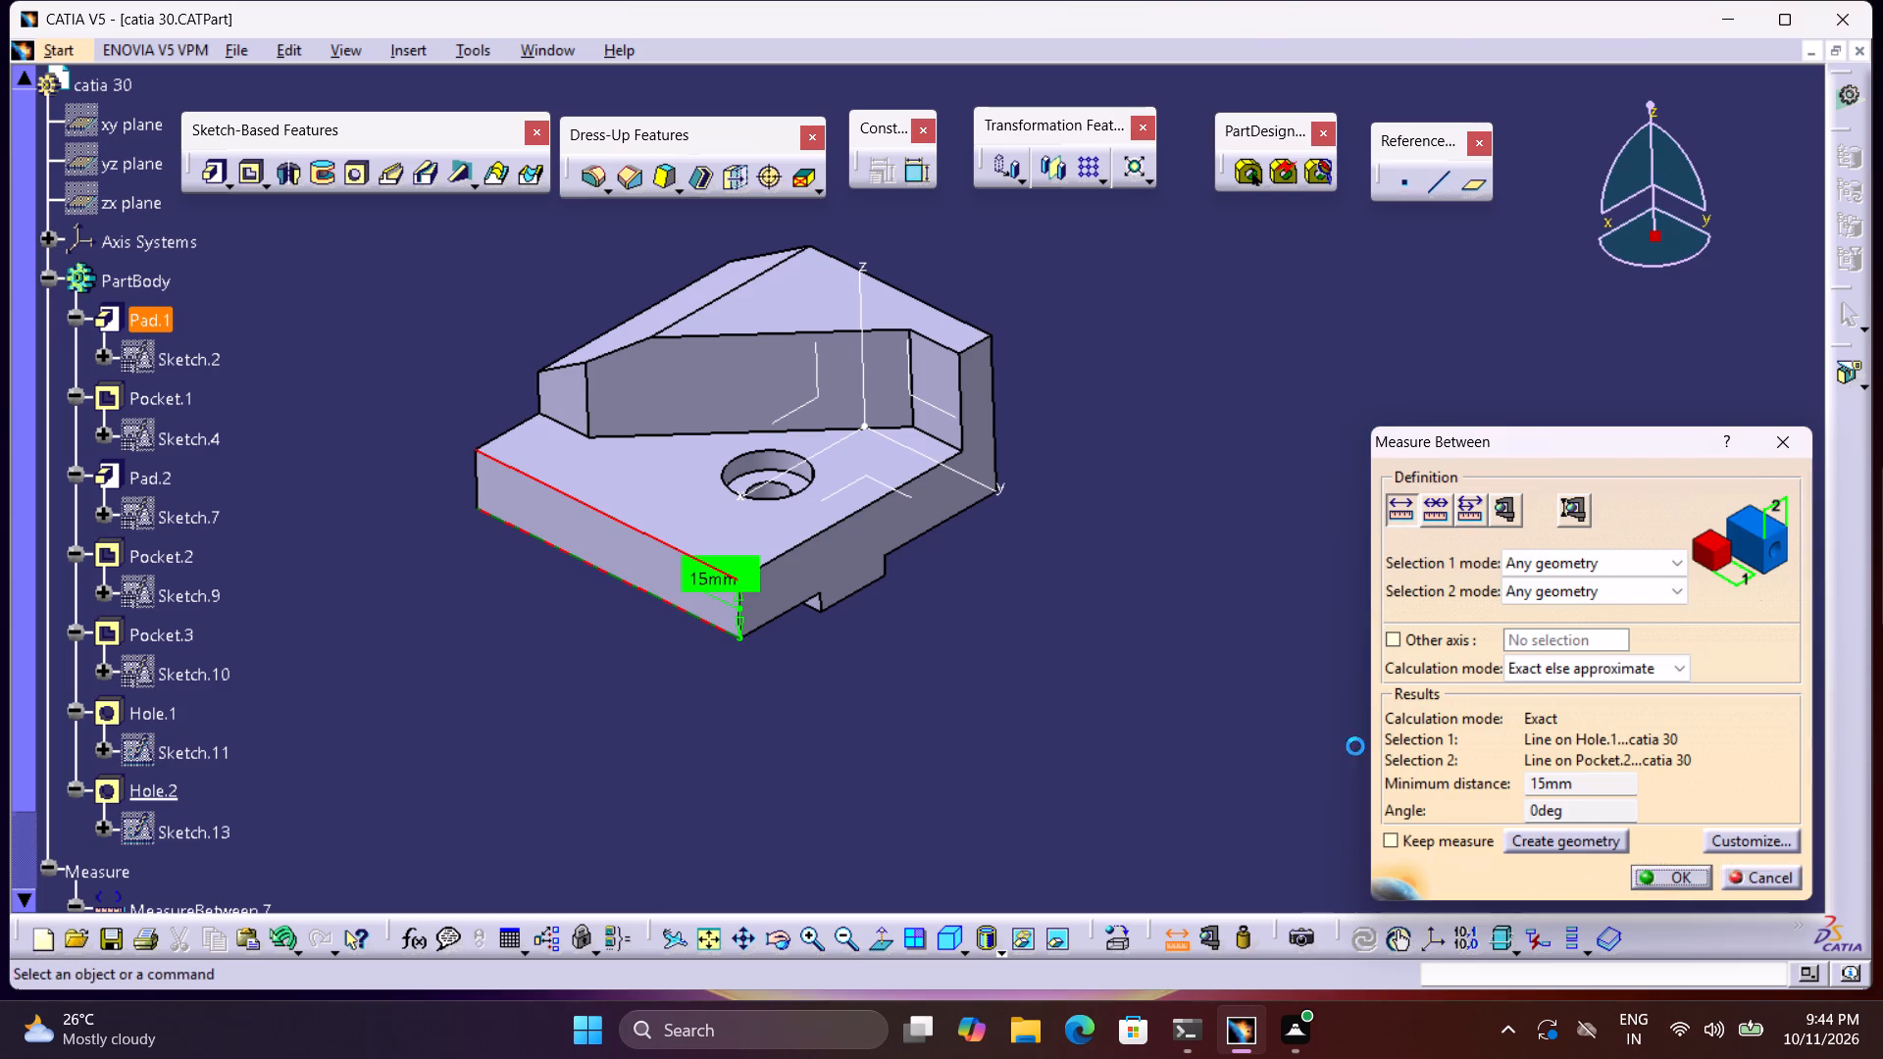
Measure the height from the base's upper side edge down to the bottom edge of the tongue underneath.
middle_drag(1058, 467, 1075, 553)
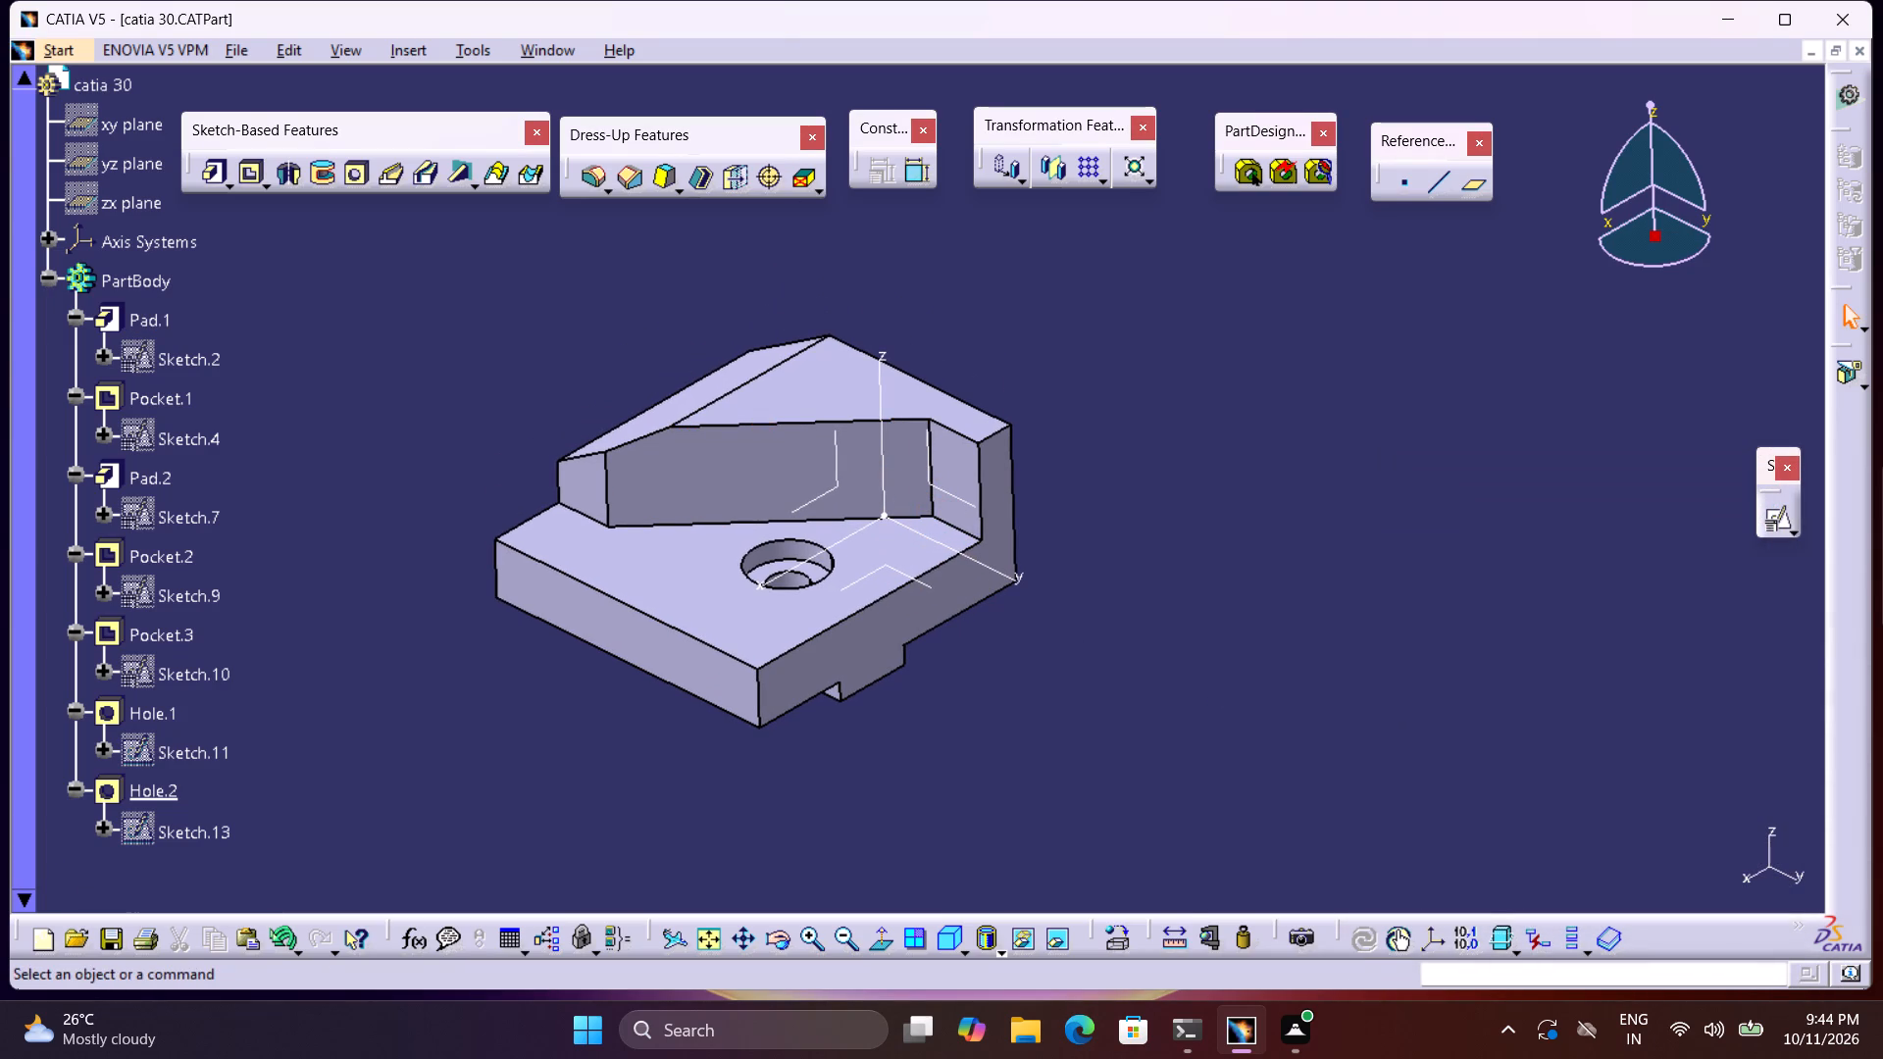
click(1176, 930)
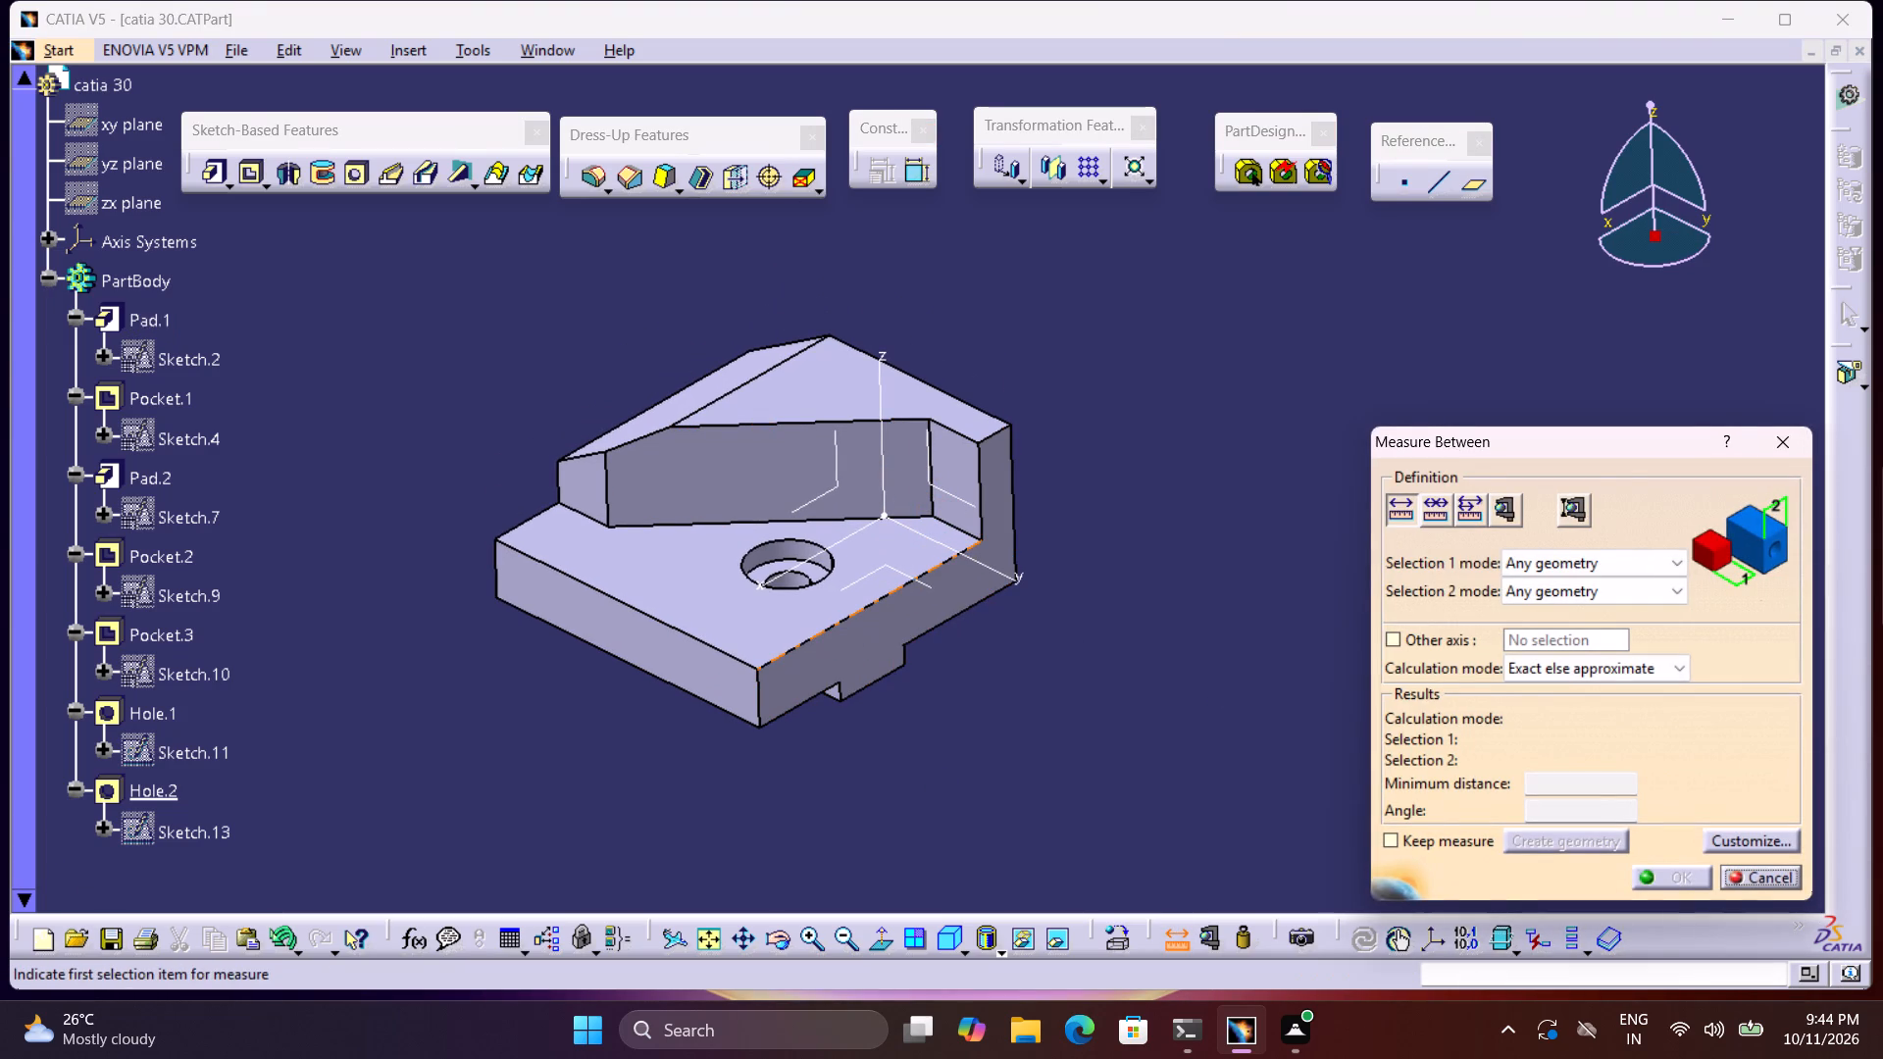
click(841, 623)
click(886, 678)
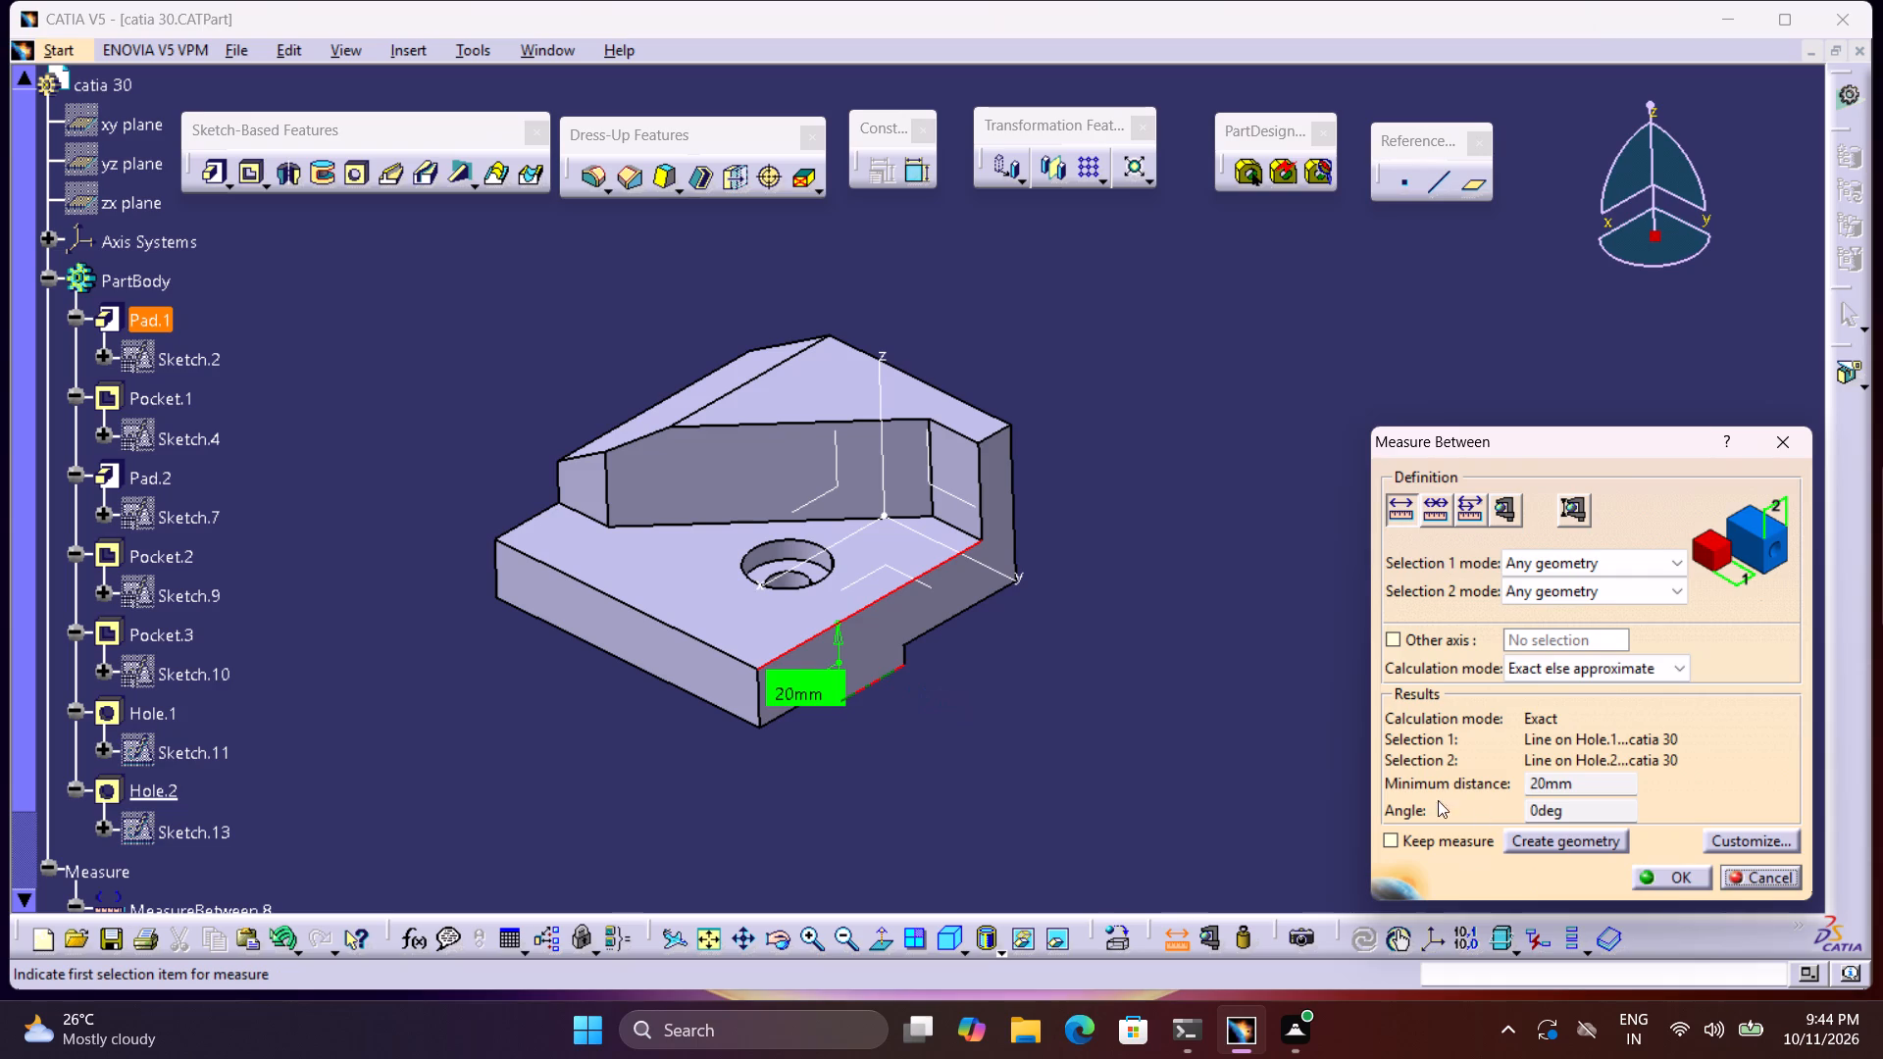
click(1662, 884)
Measure the distance between the two long parallel edges of the narrow angled face on top of the raised wall.
click(1187, 949)
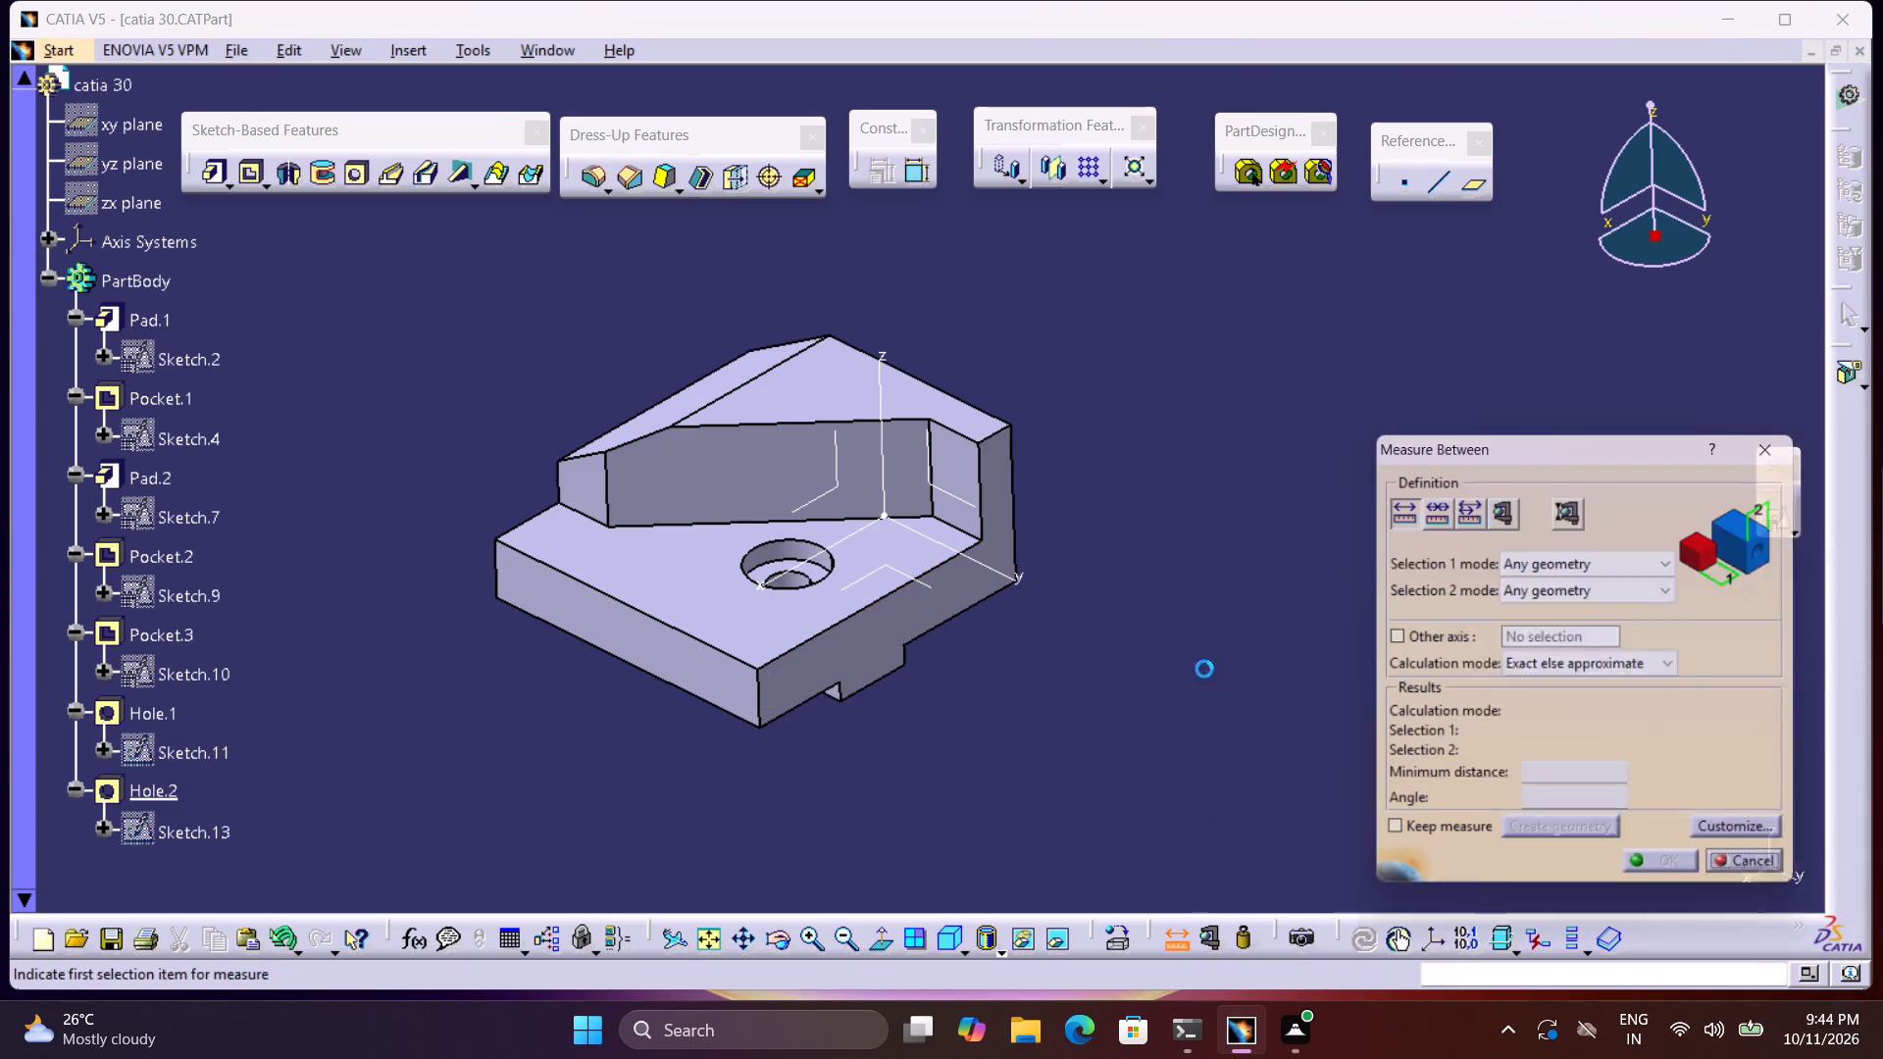
middle_drag(1149, 571, 1180, 653)
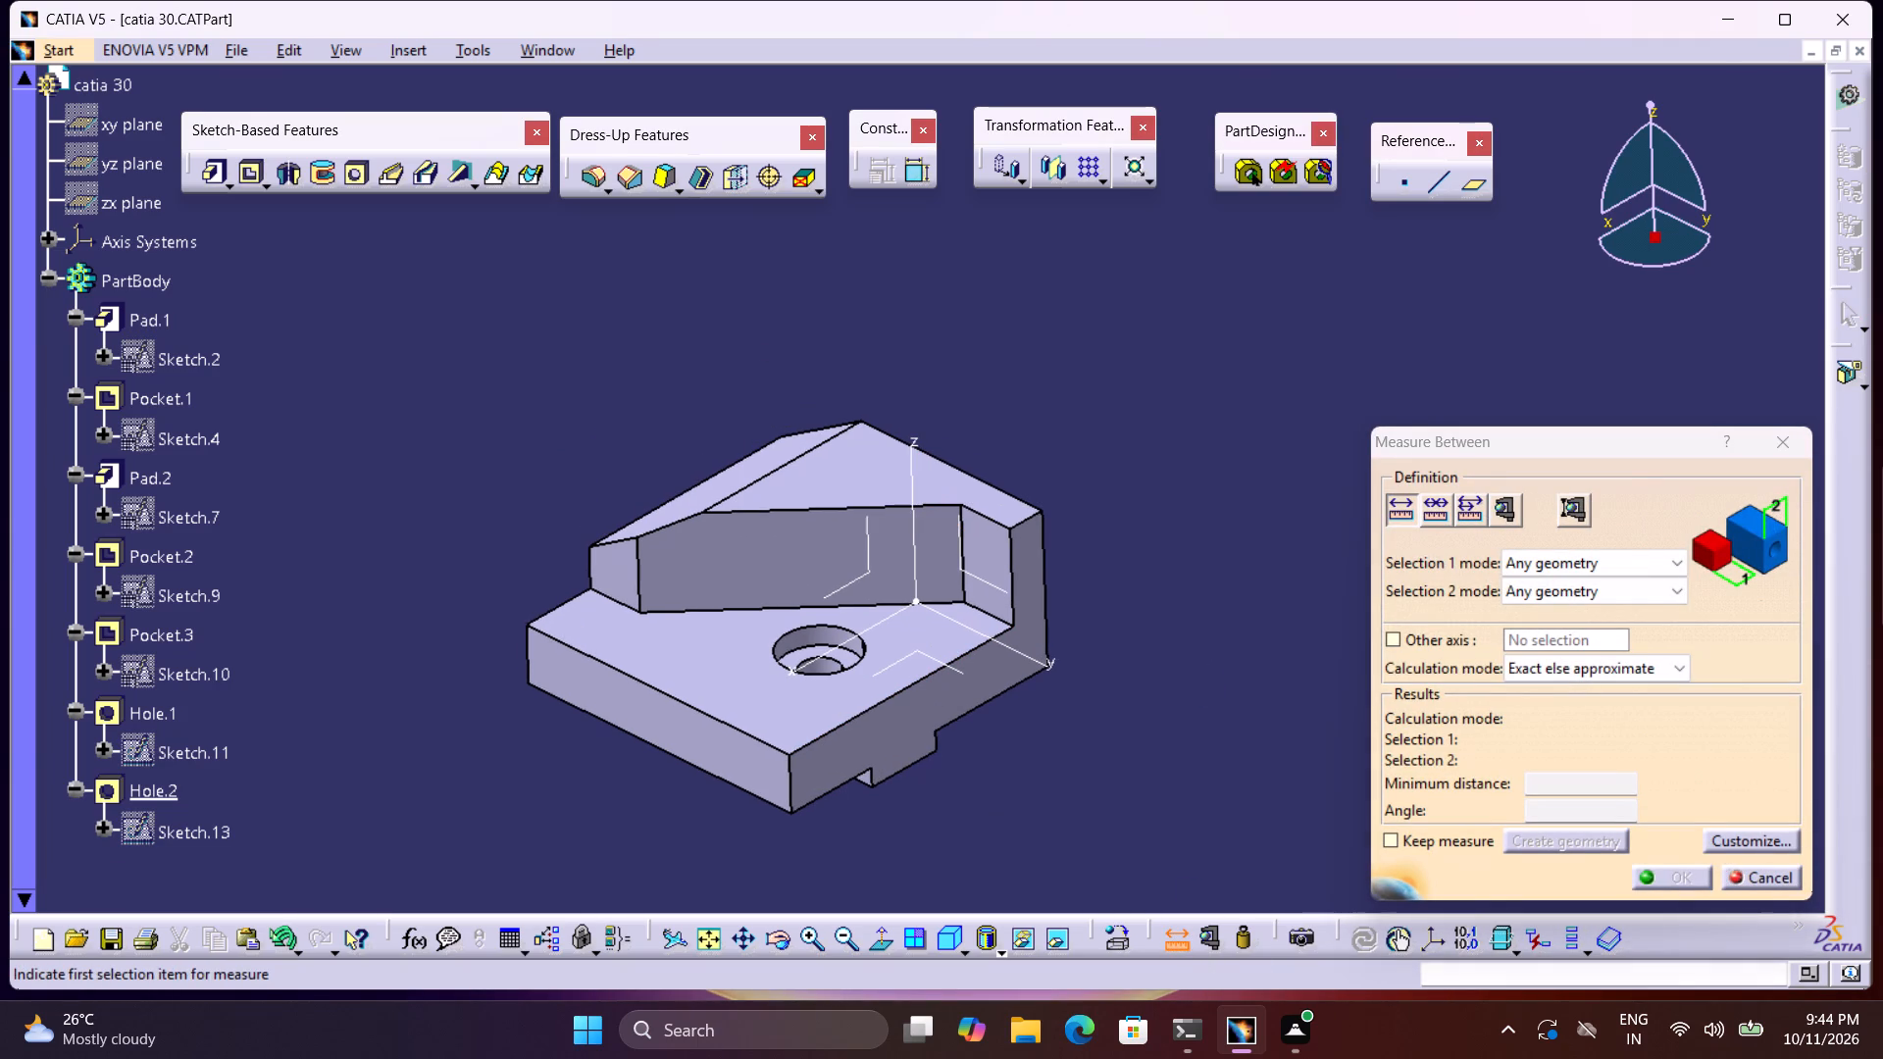
middle_drag(936, 510, 964, 552)
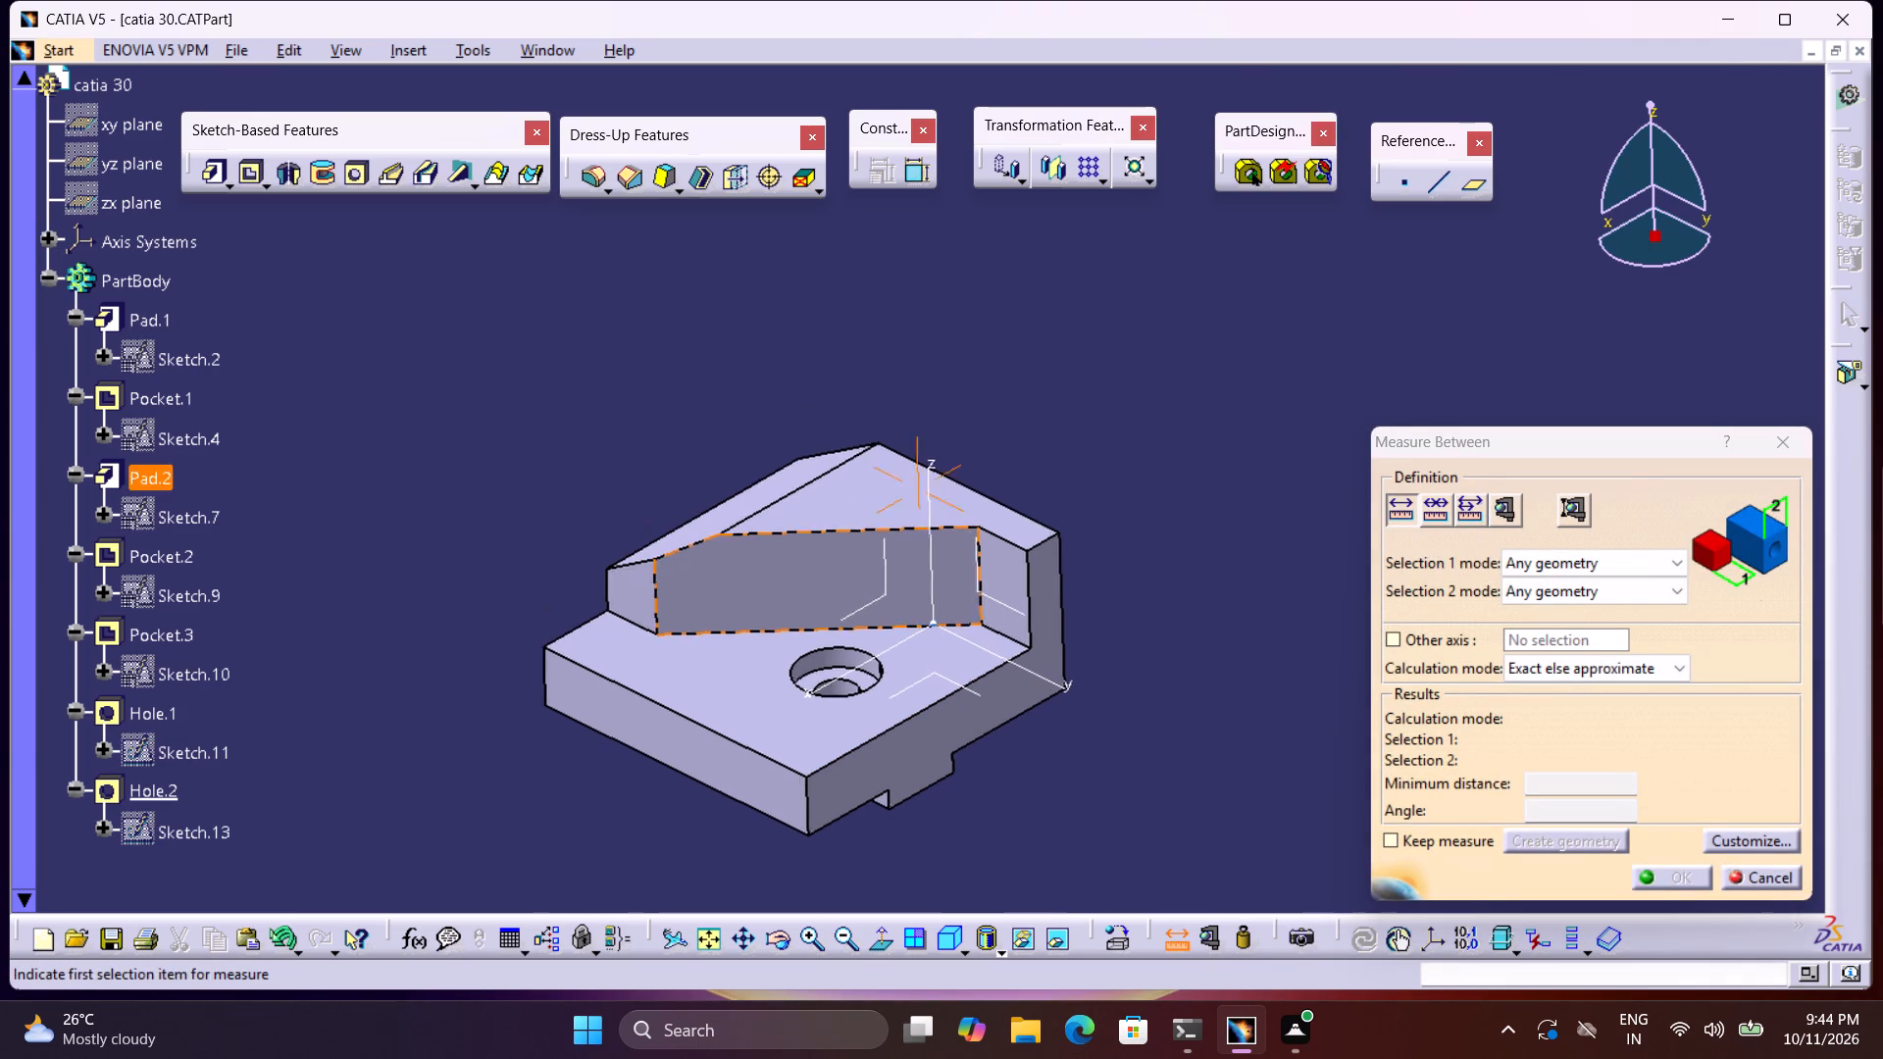
middle_drag(964, 552, 1068, 689)
click(970, 607)
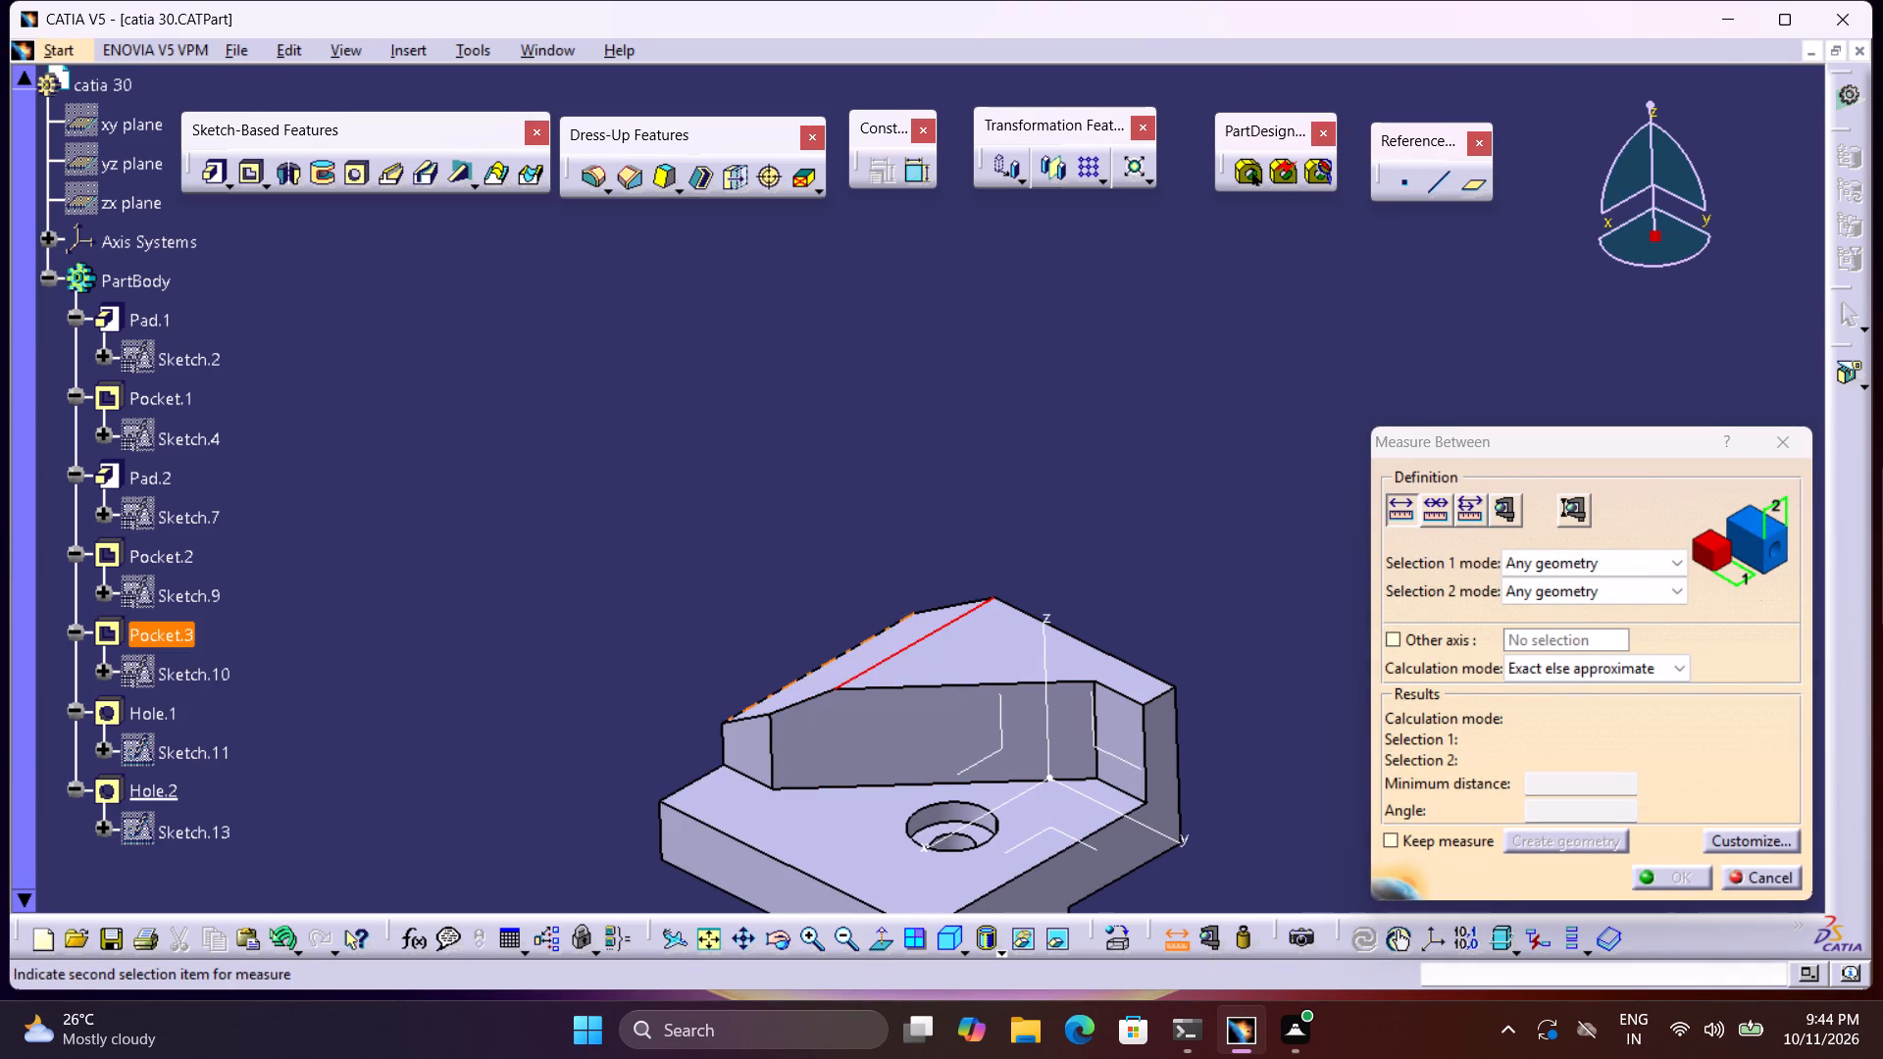
click(888, 629)
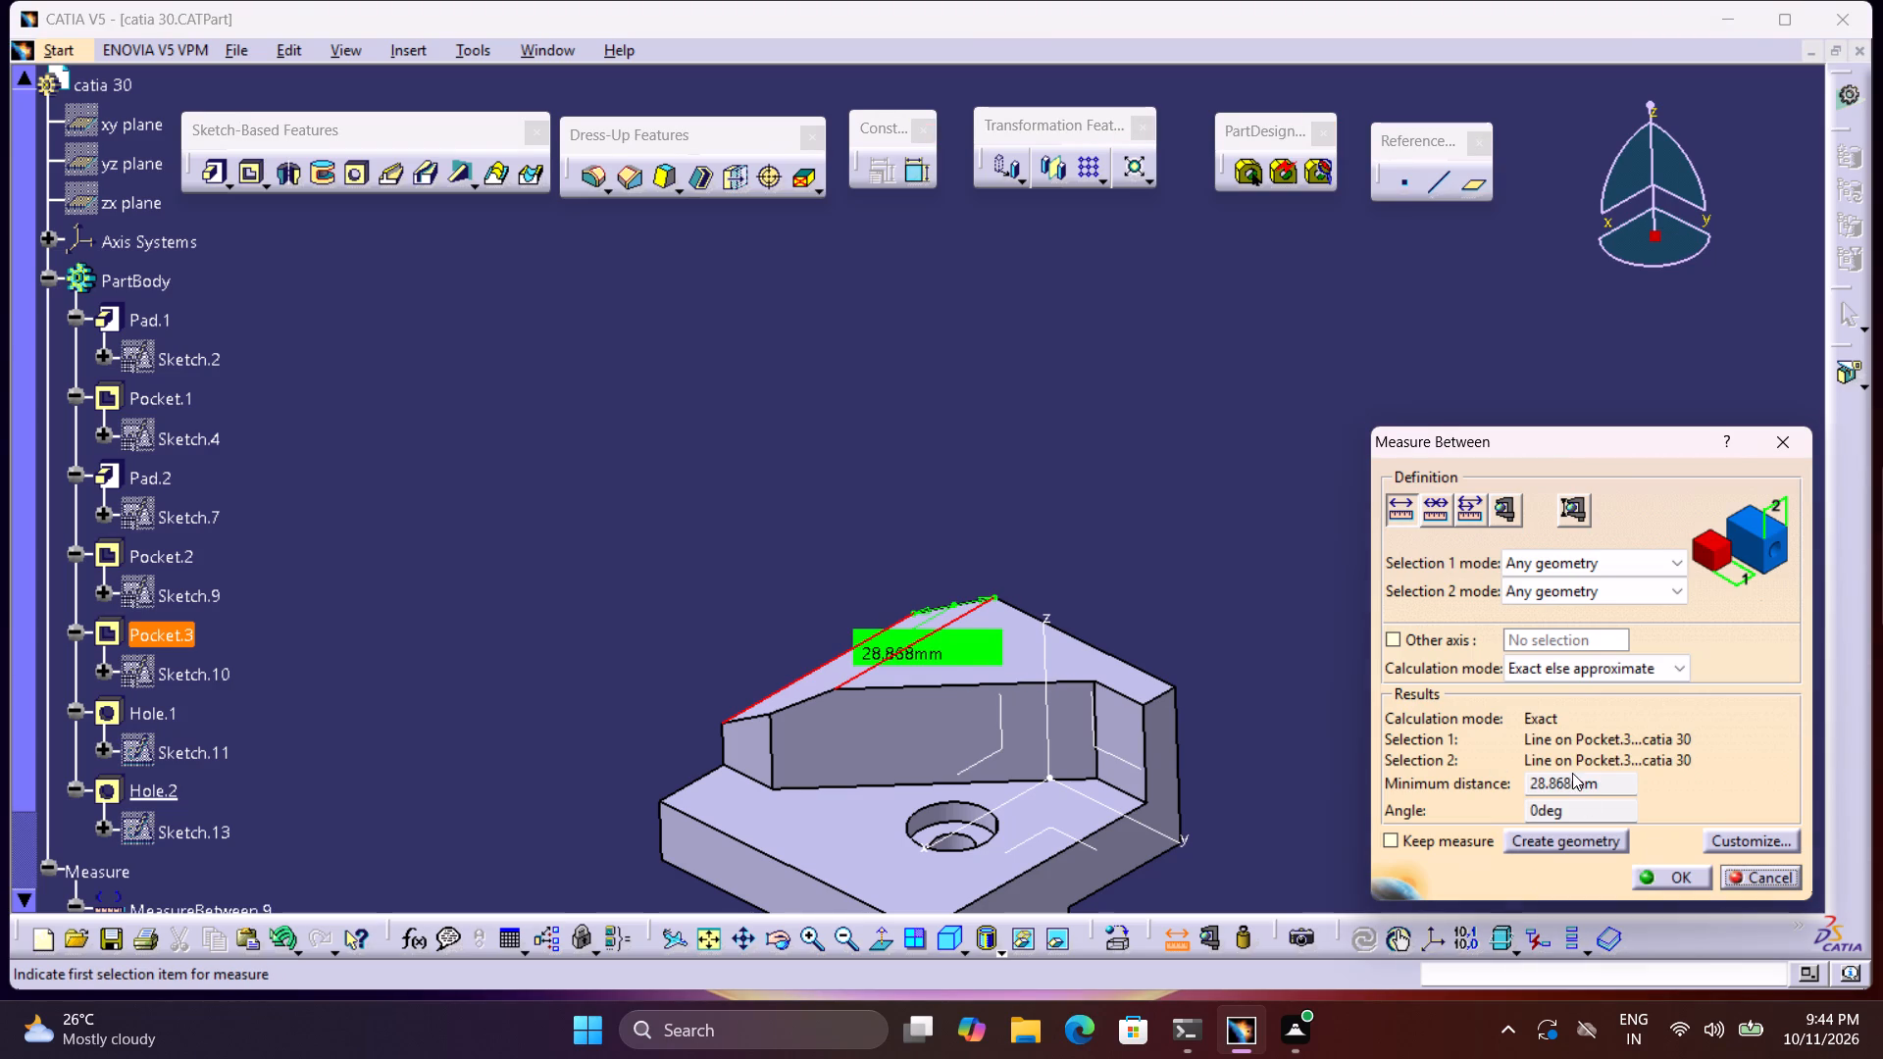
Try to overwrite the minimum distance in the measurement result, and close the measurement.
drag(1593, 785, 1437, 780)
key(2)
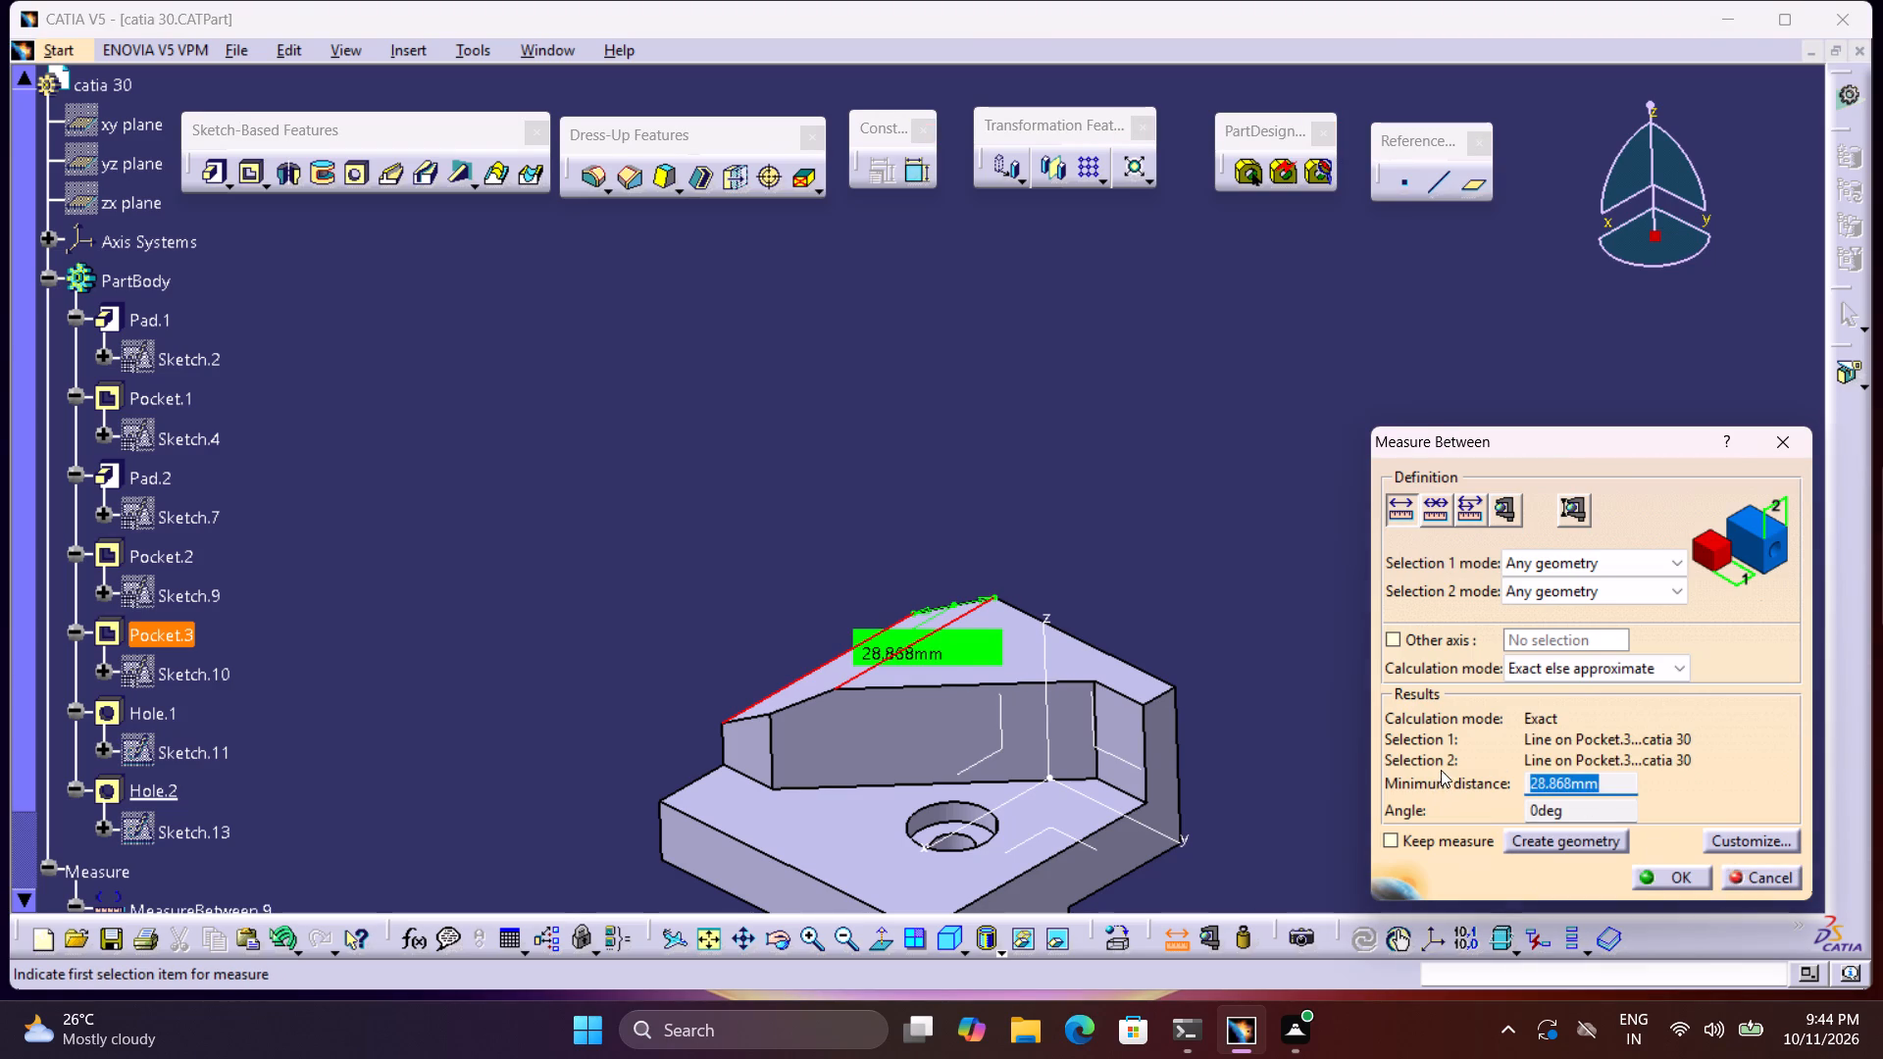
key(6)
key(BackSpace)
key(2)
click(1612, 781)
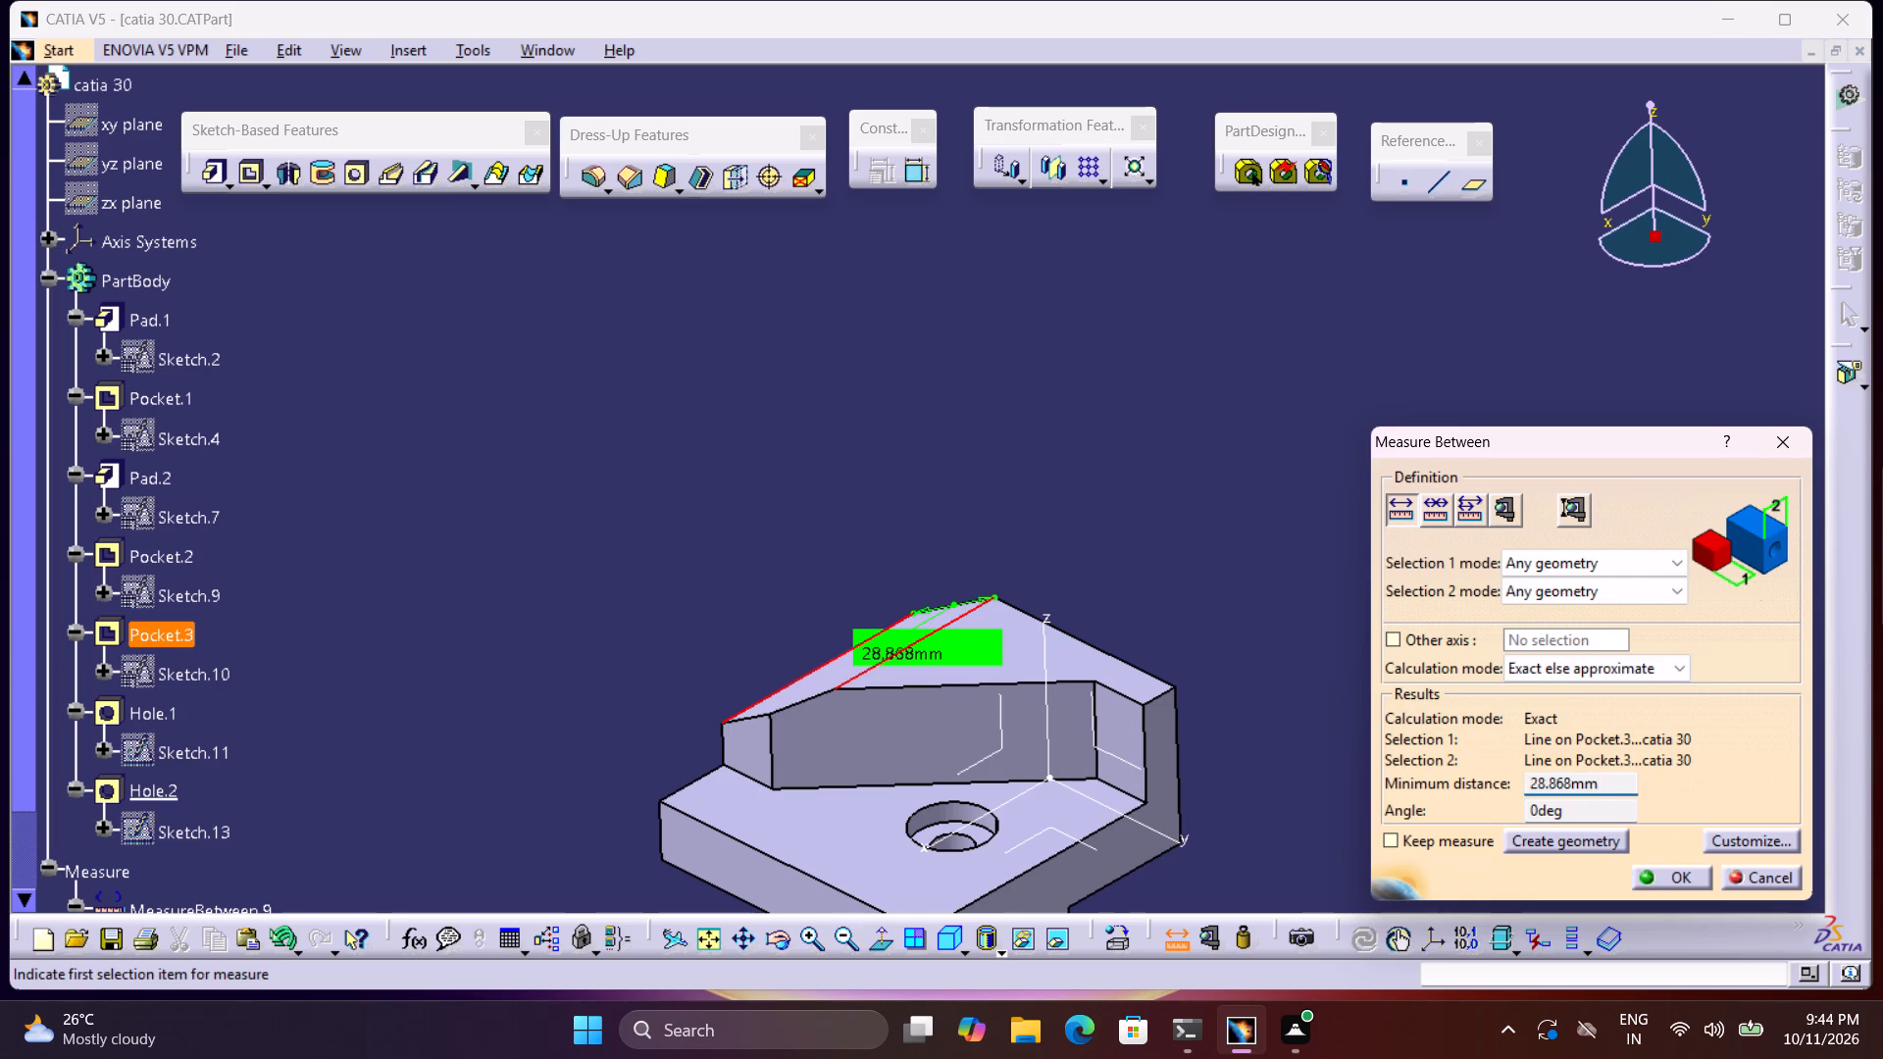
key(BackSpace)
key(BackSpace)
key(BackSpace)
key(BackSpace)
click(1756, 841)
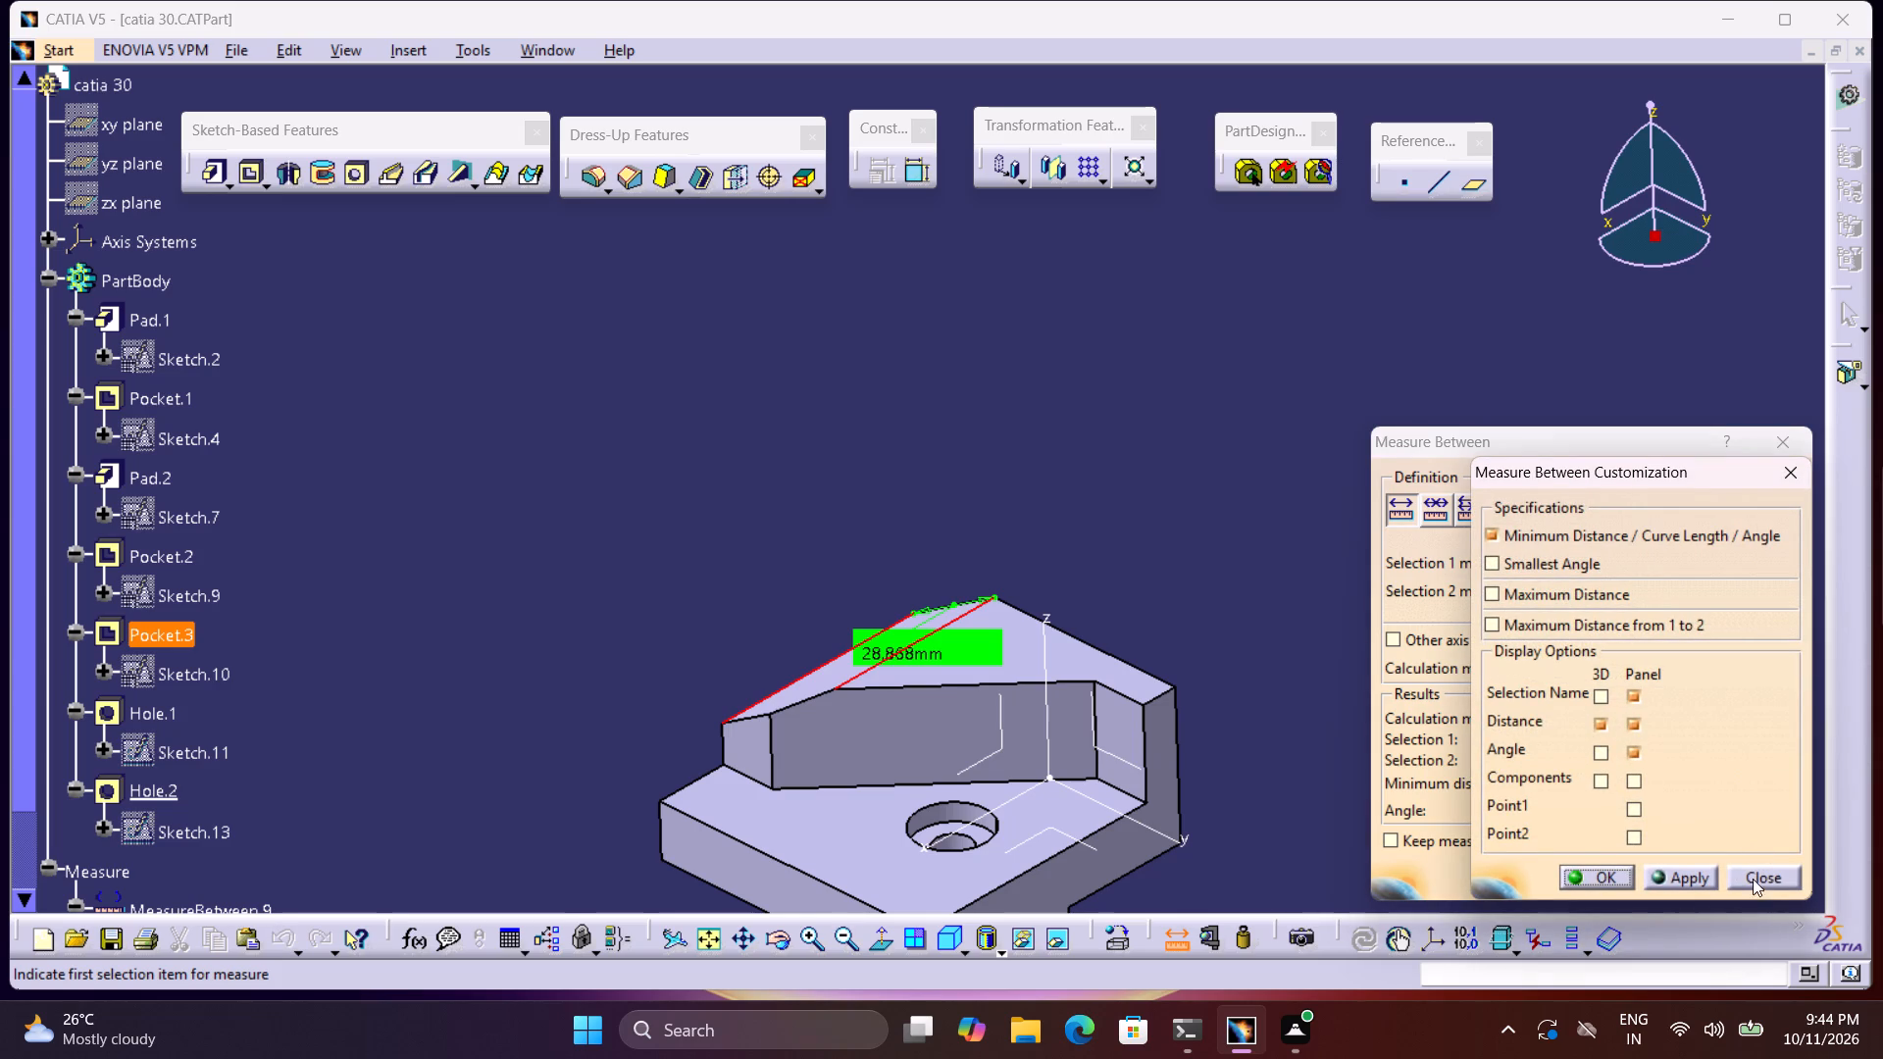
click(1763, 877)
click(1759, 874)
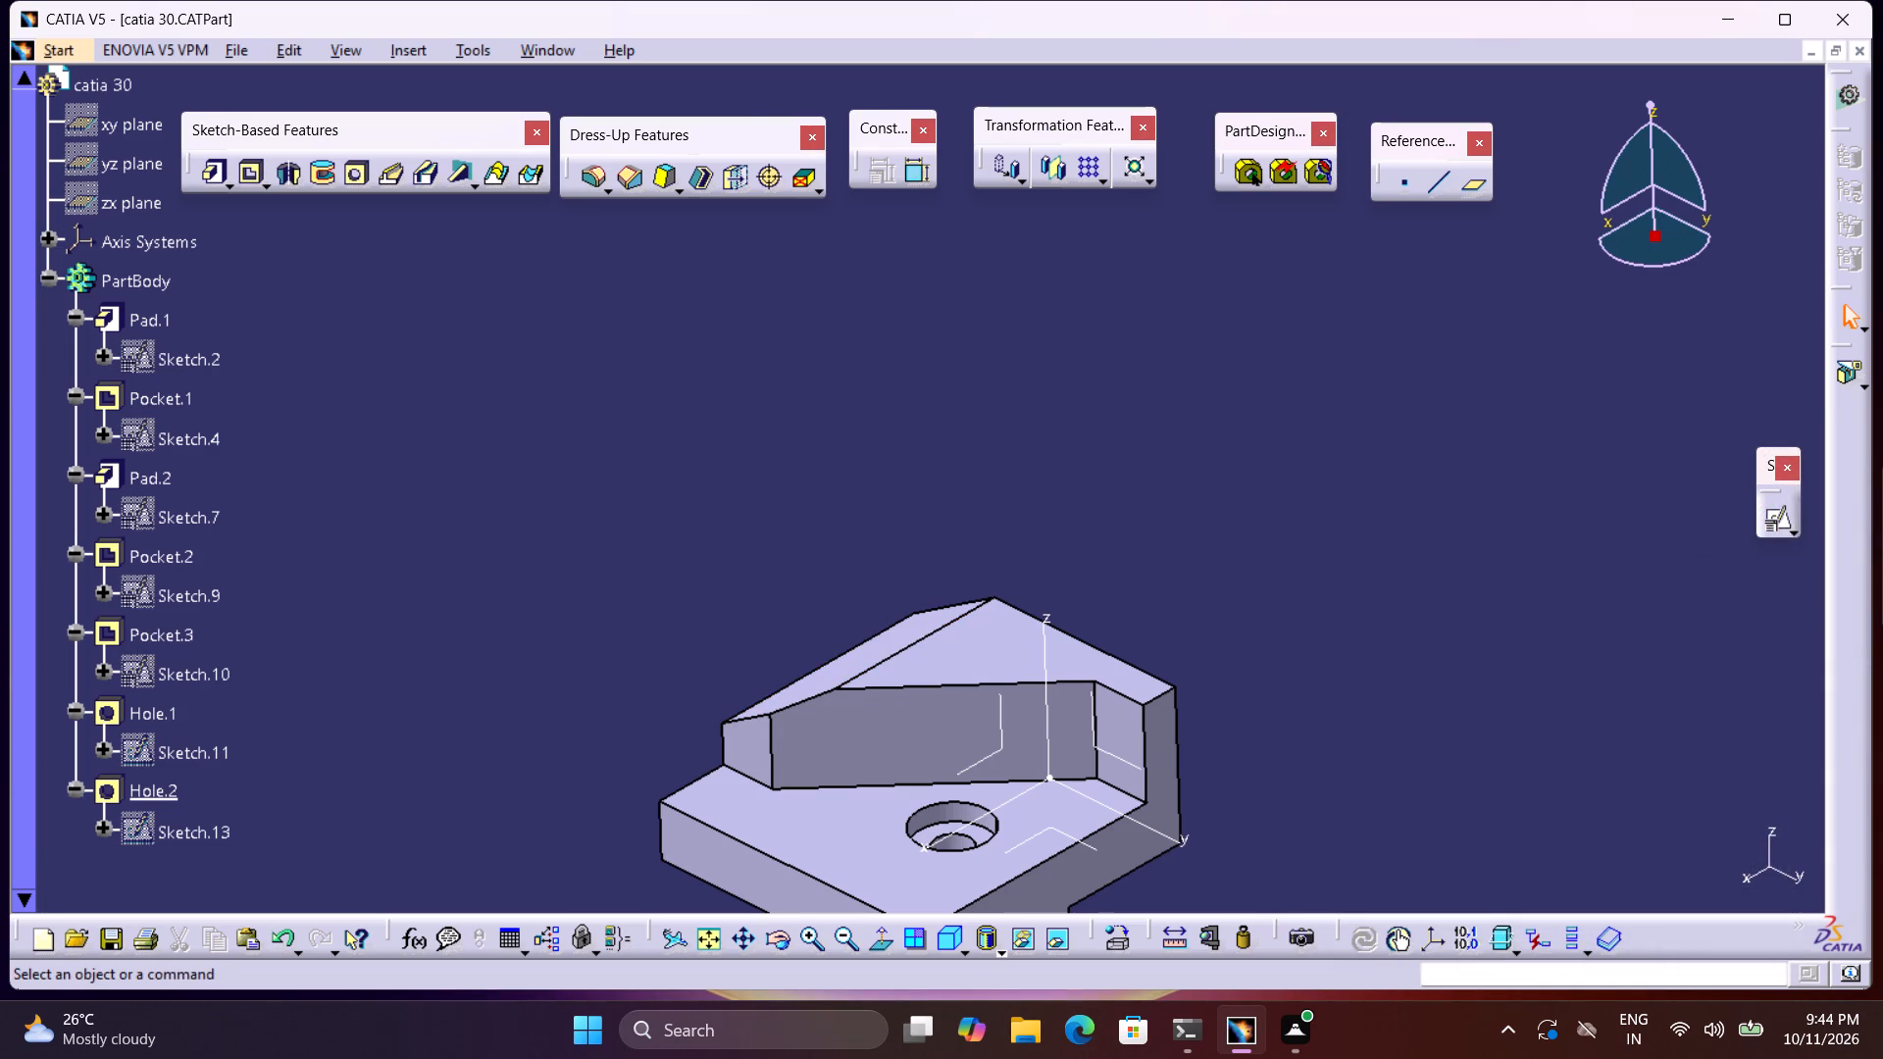
Measure the height of the side face from the raised wall's short top edge down to the base's bottom edge.
middle_drag(1391, 736, 1373, 658)
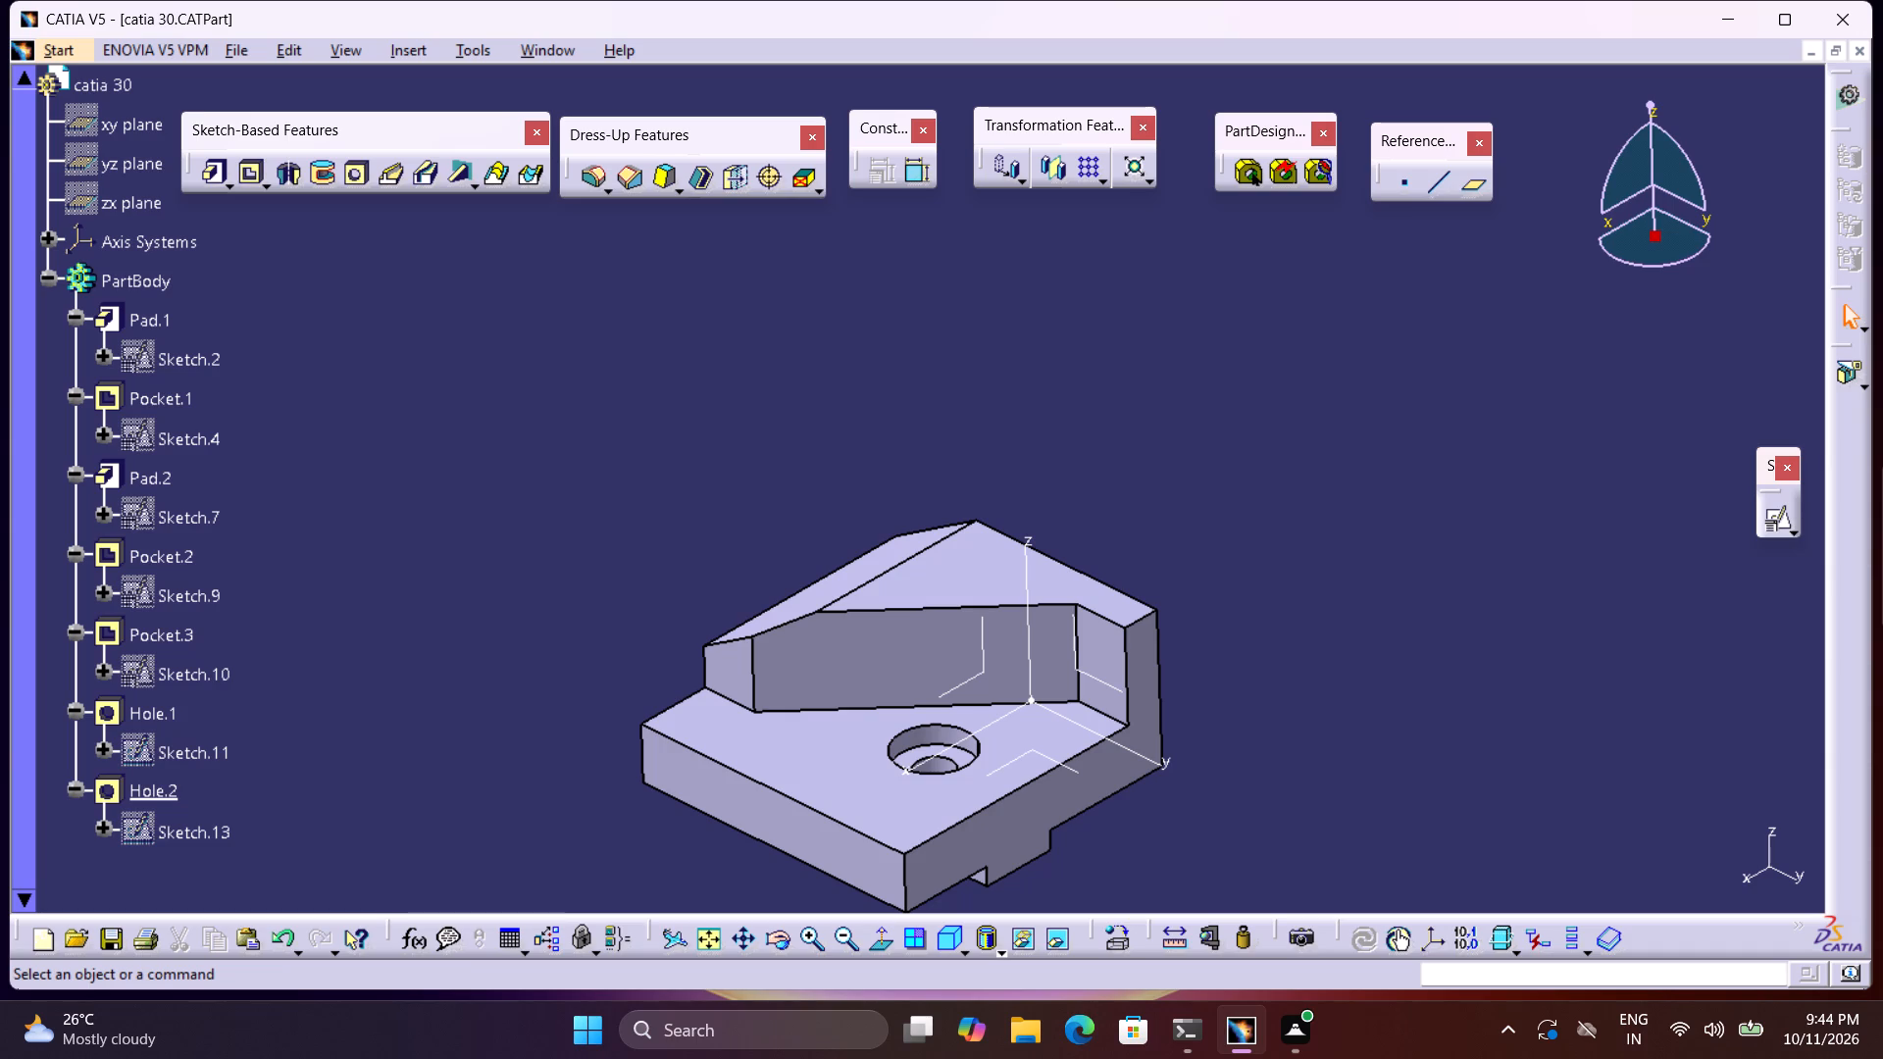
click(1173, 934)
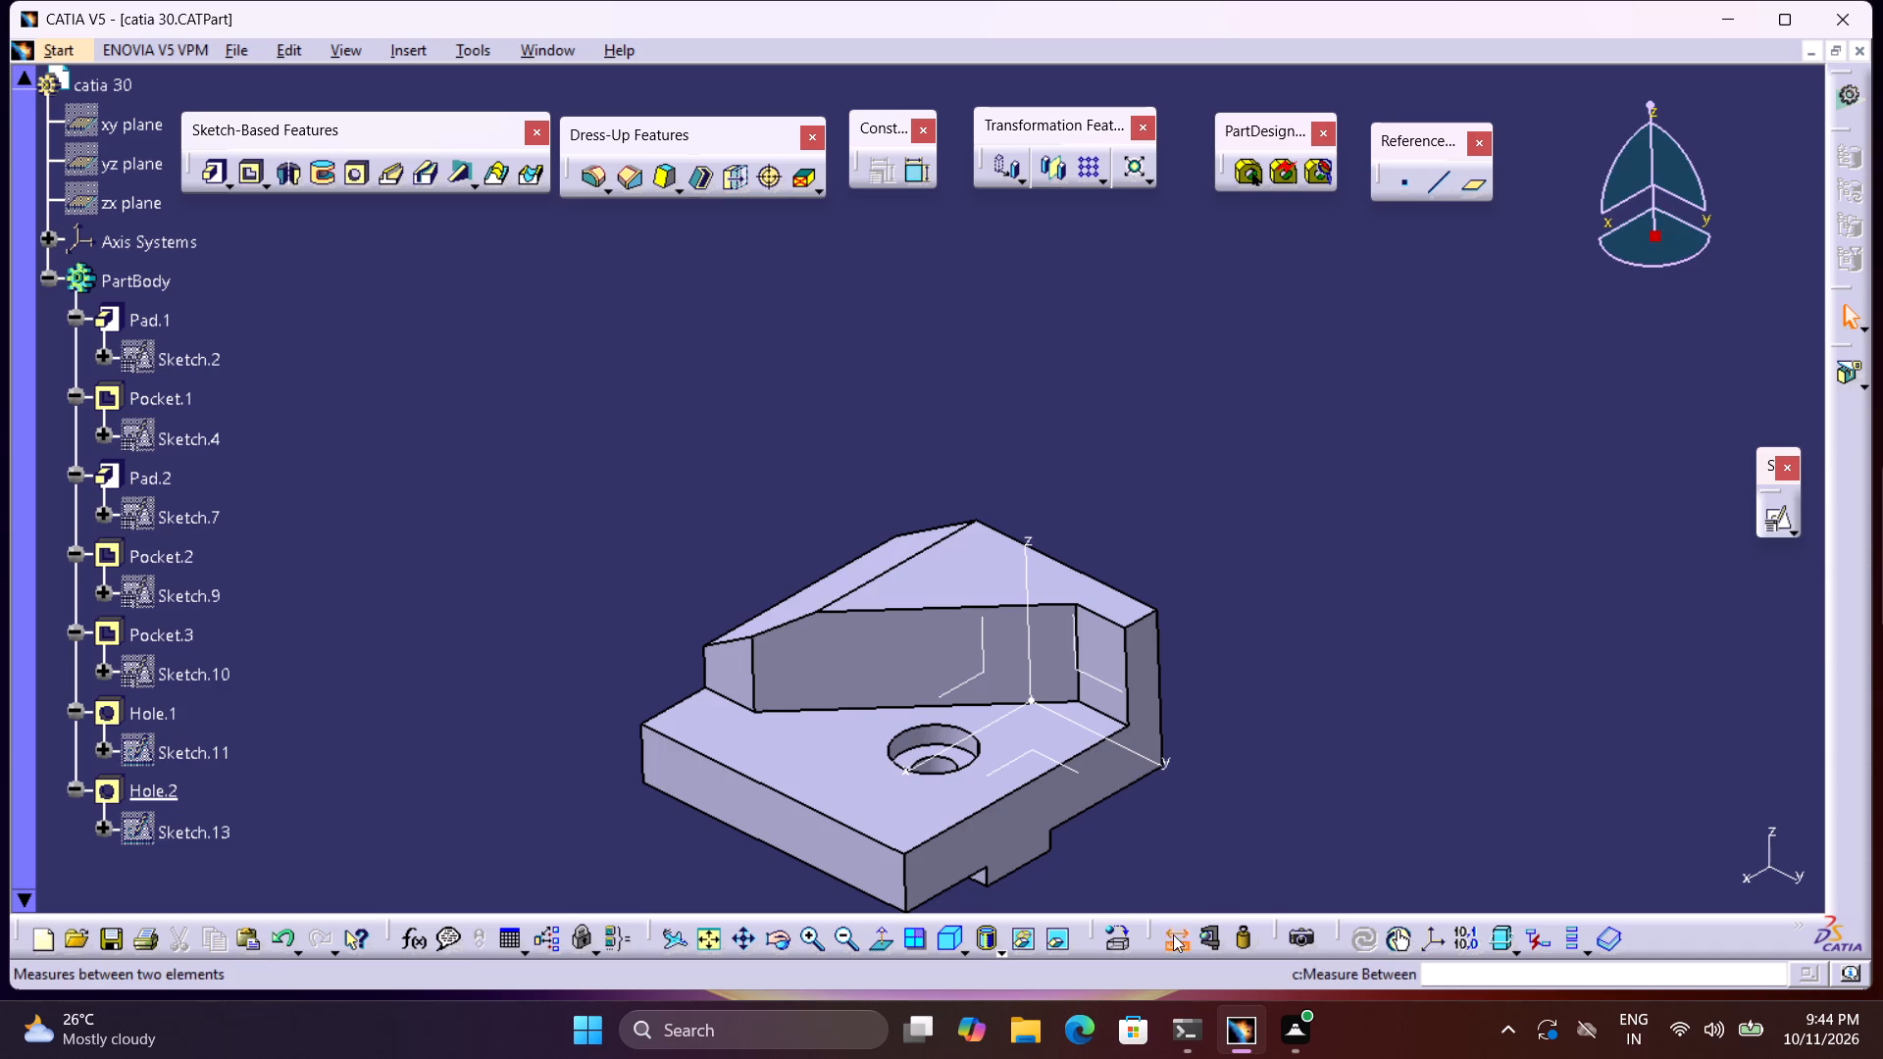
click(1137, 624)
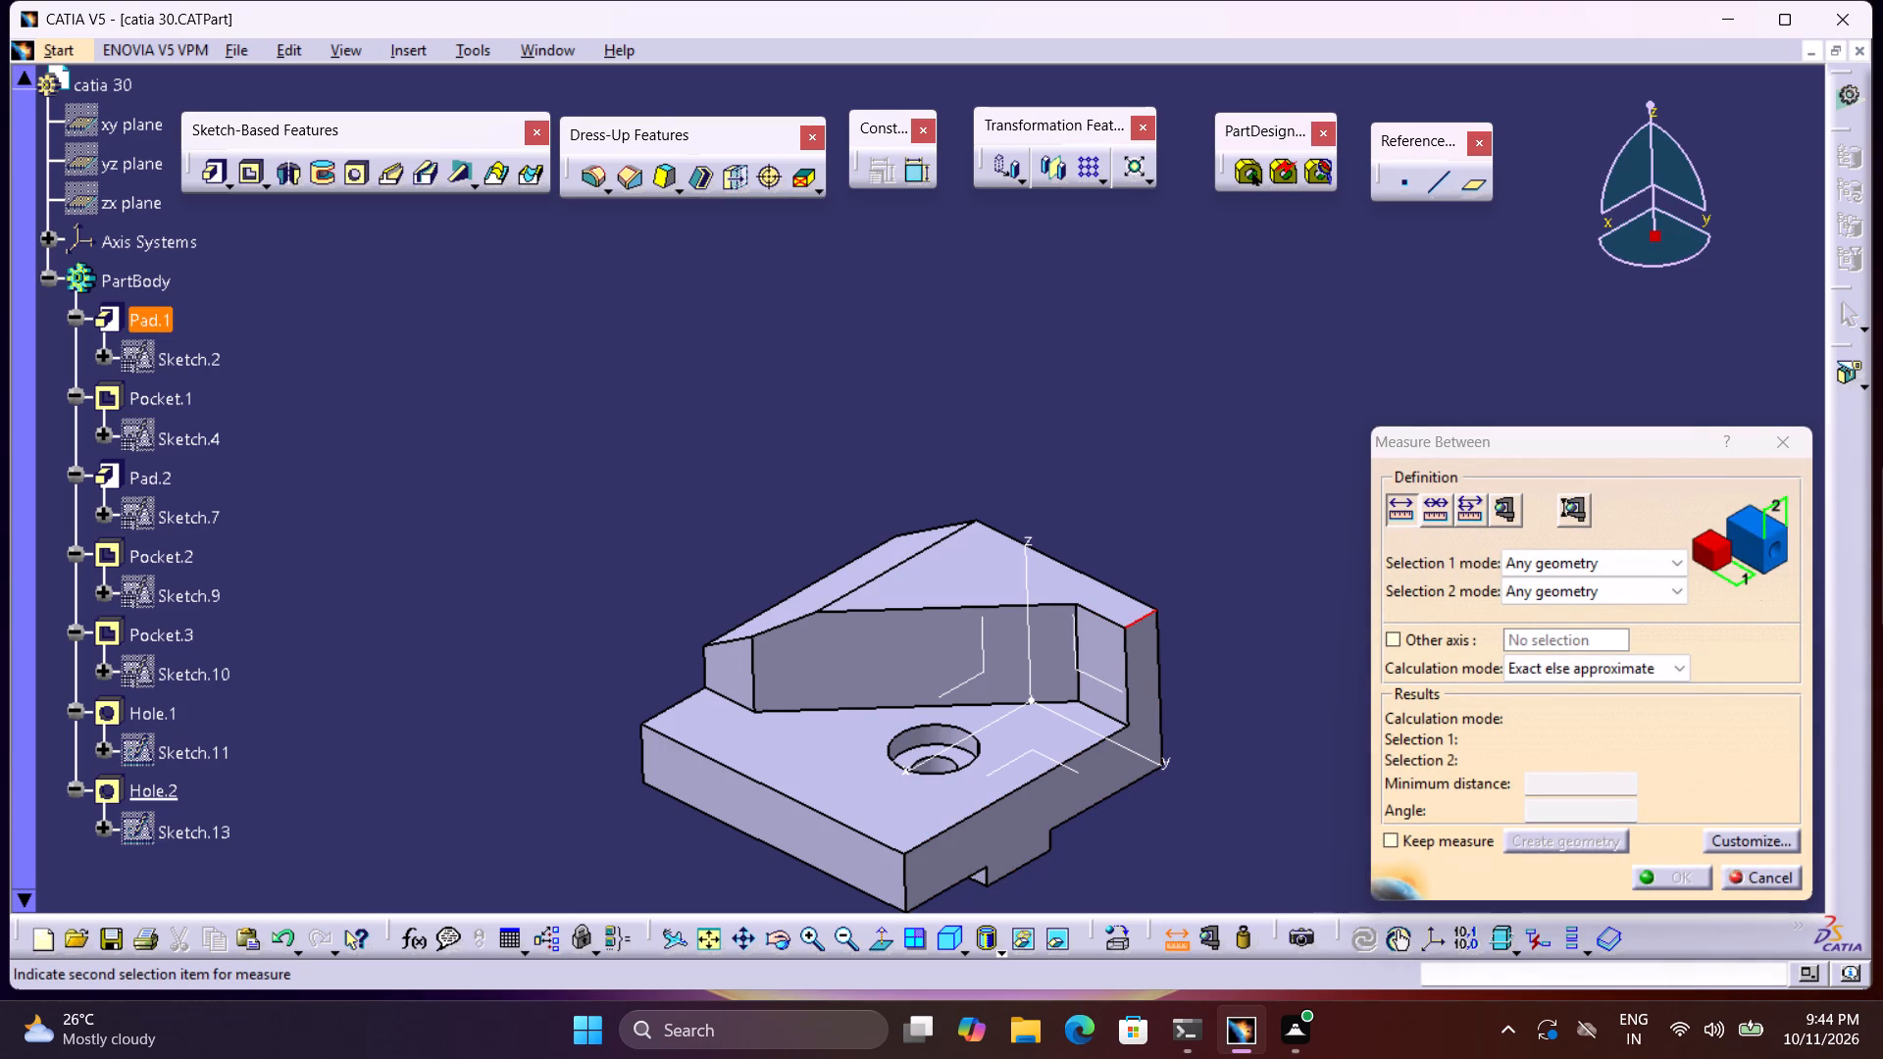
click(1140, 779)
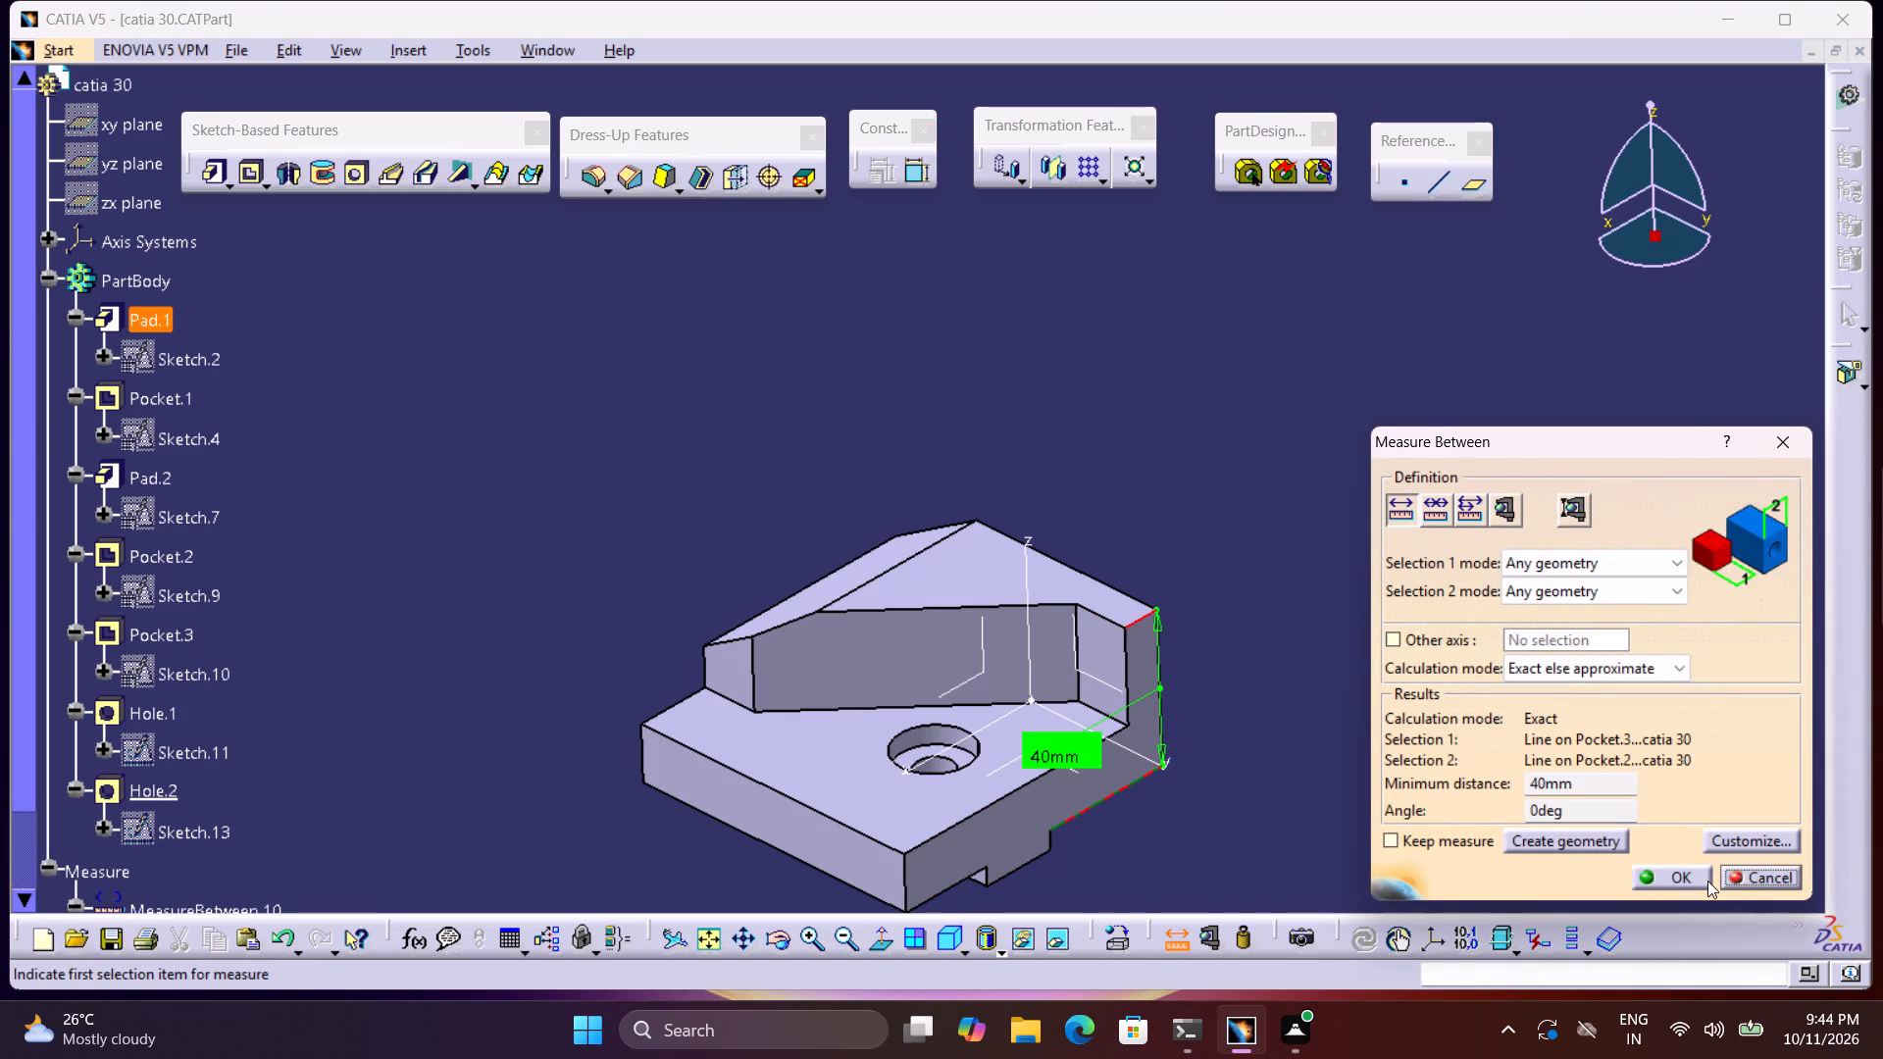
click(1707, 881)
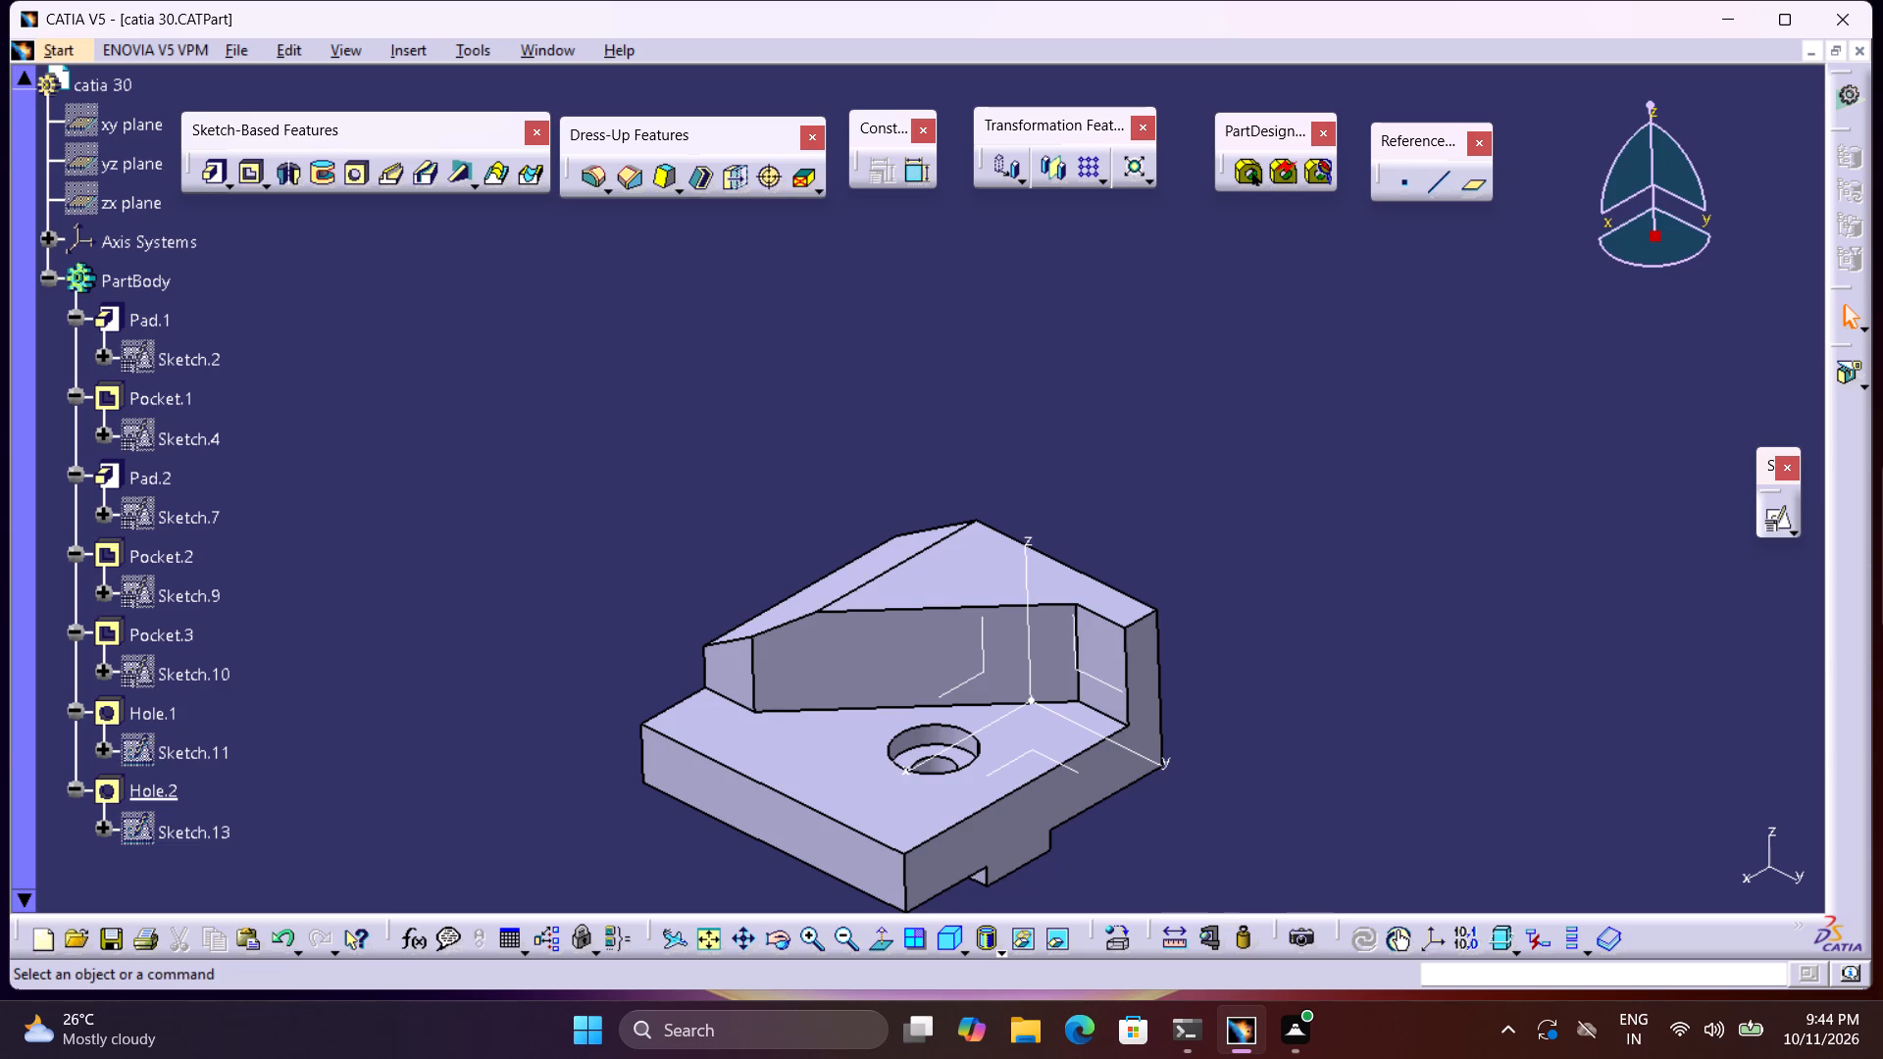
Measure the distance from the stepped hole's larger circle to the base's upper side edge on the tongue profile side.
middle_drag(1597, 838, 1601, 786)
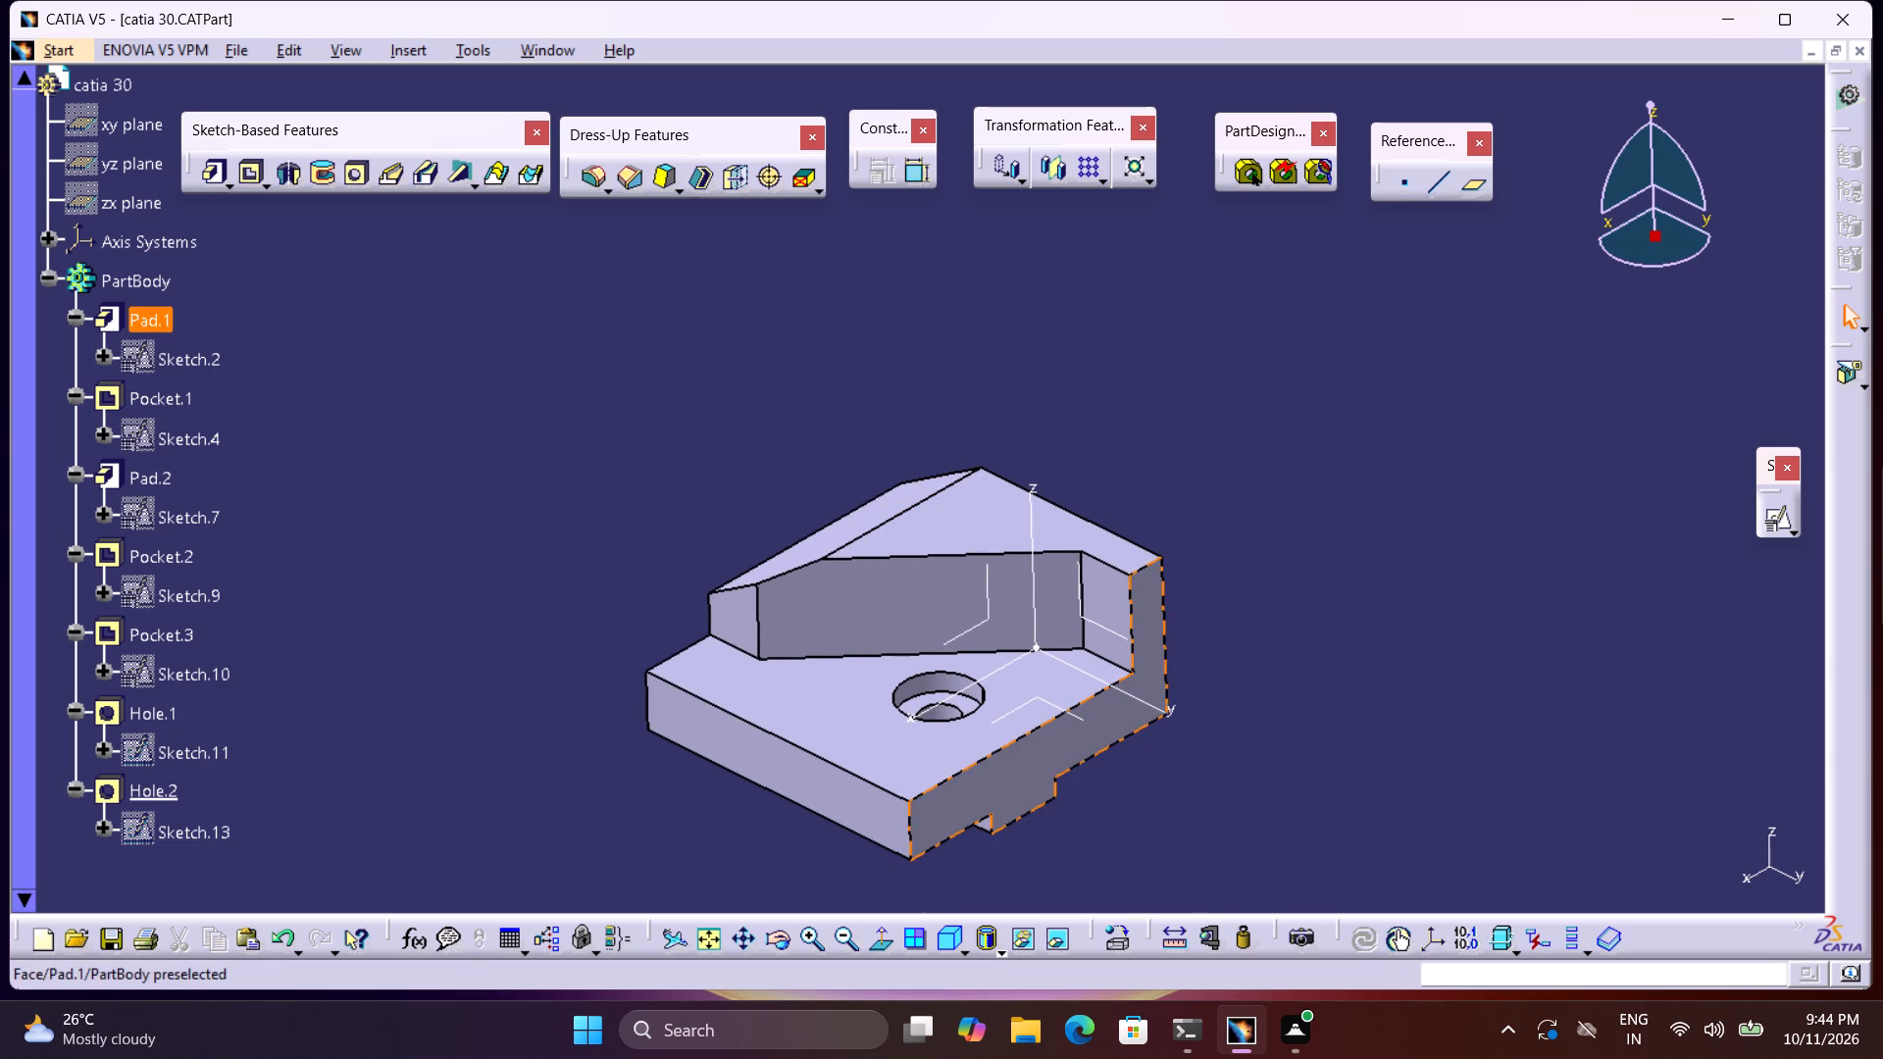
click(1179, 937)
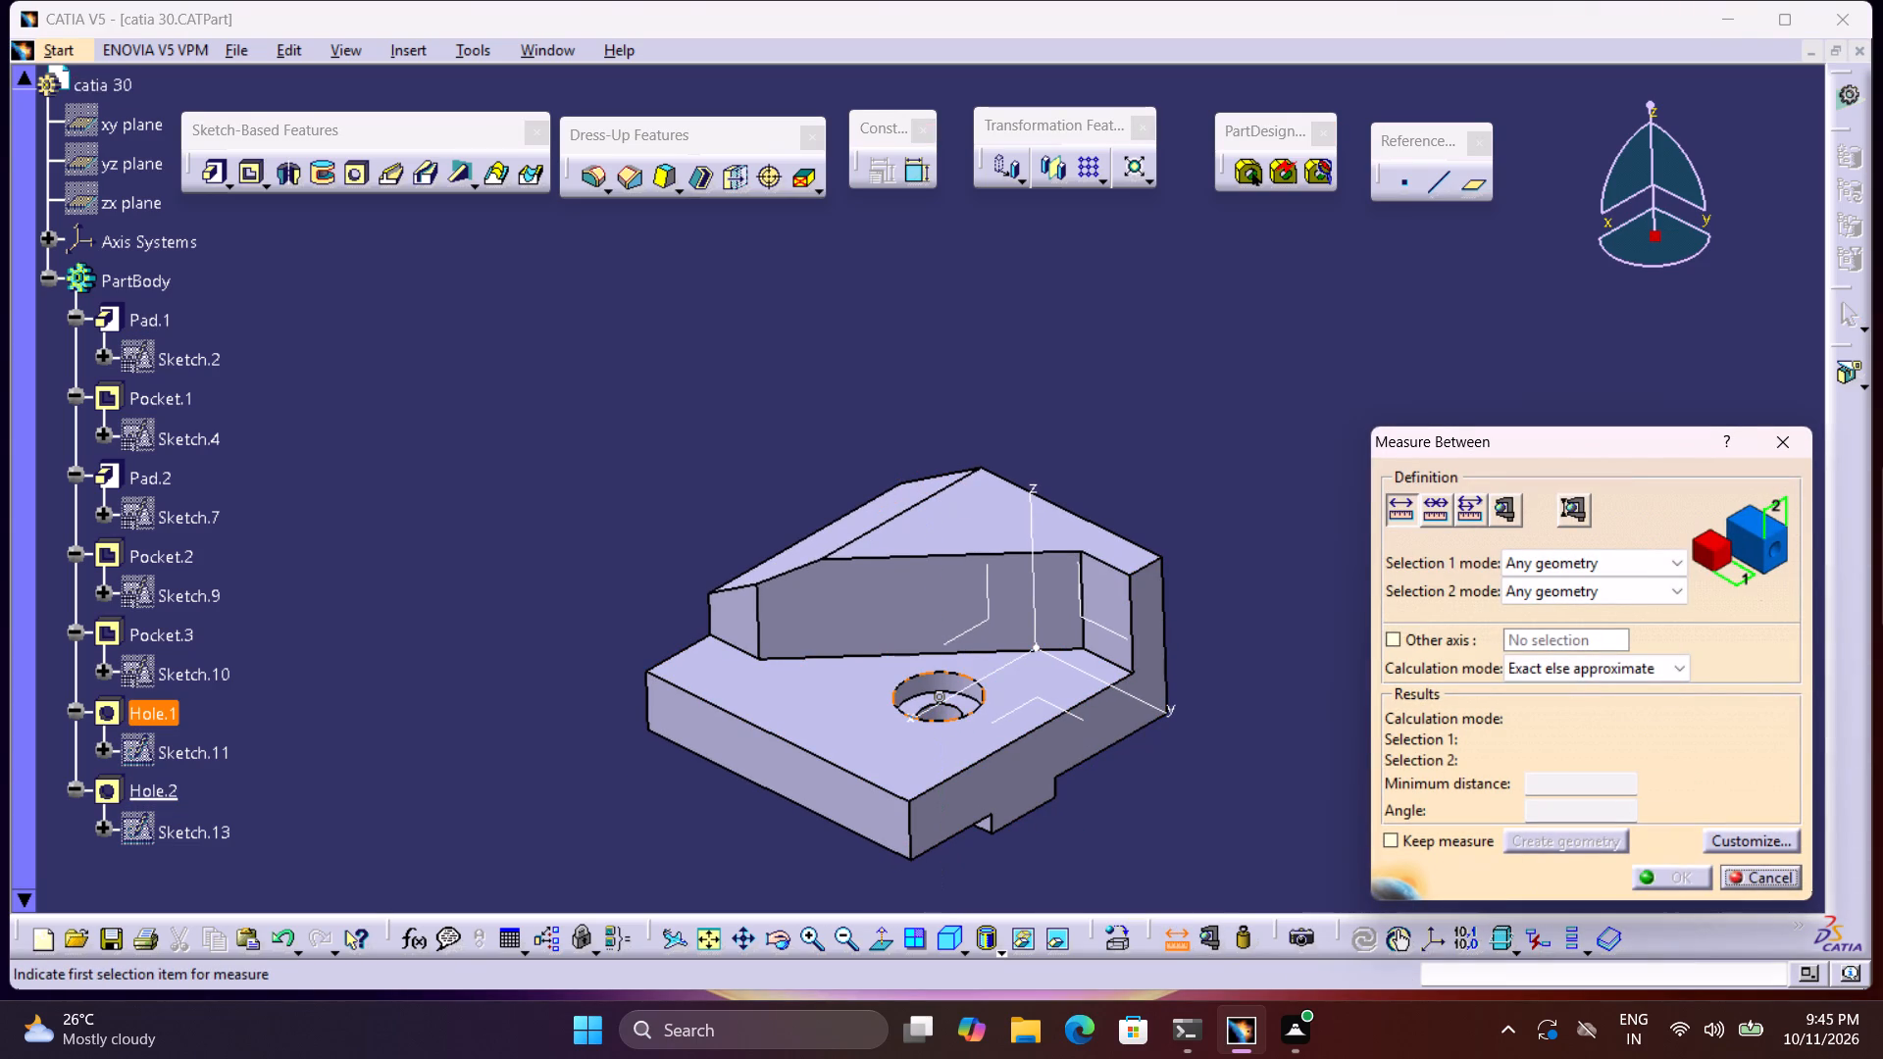
click(953, 721)
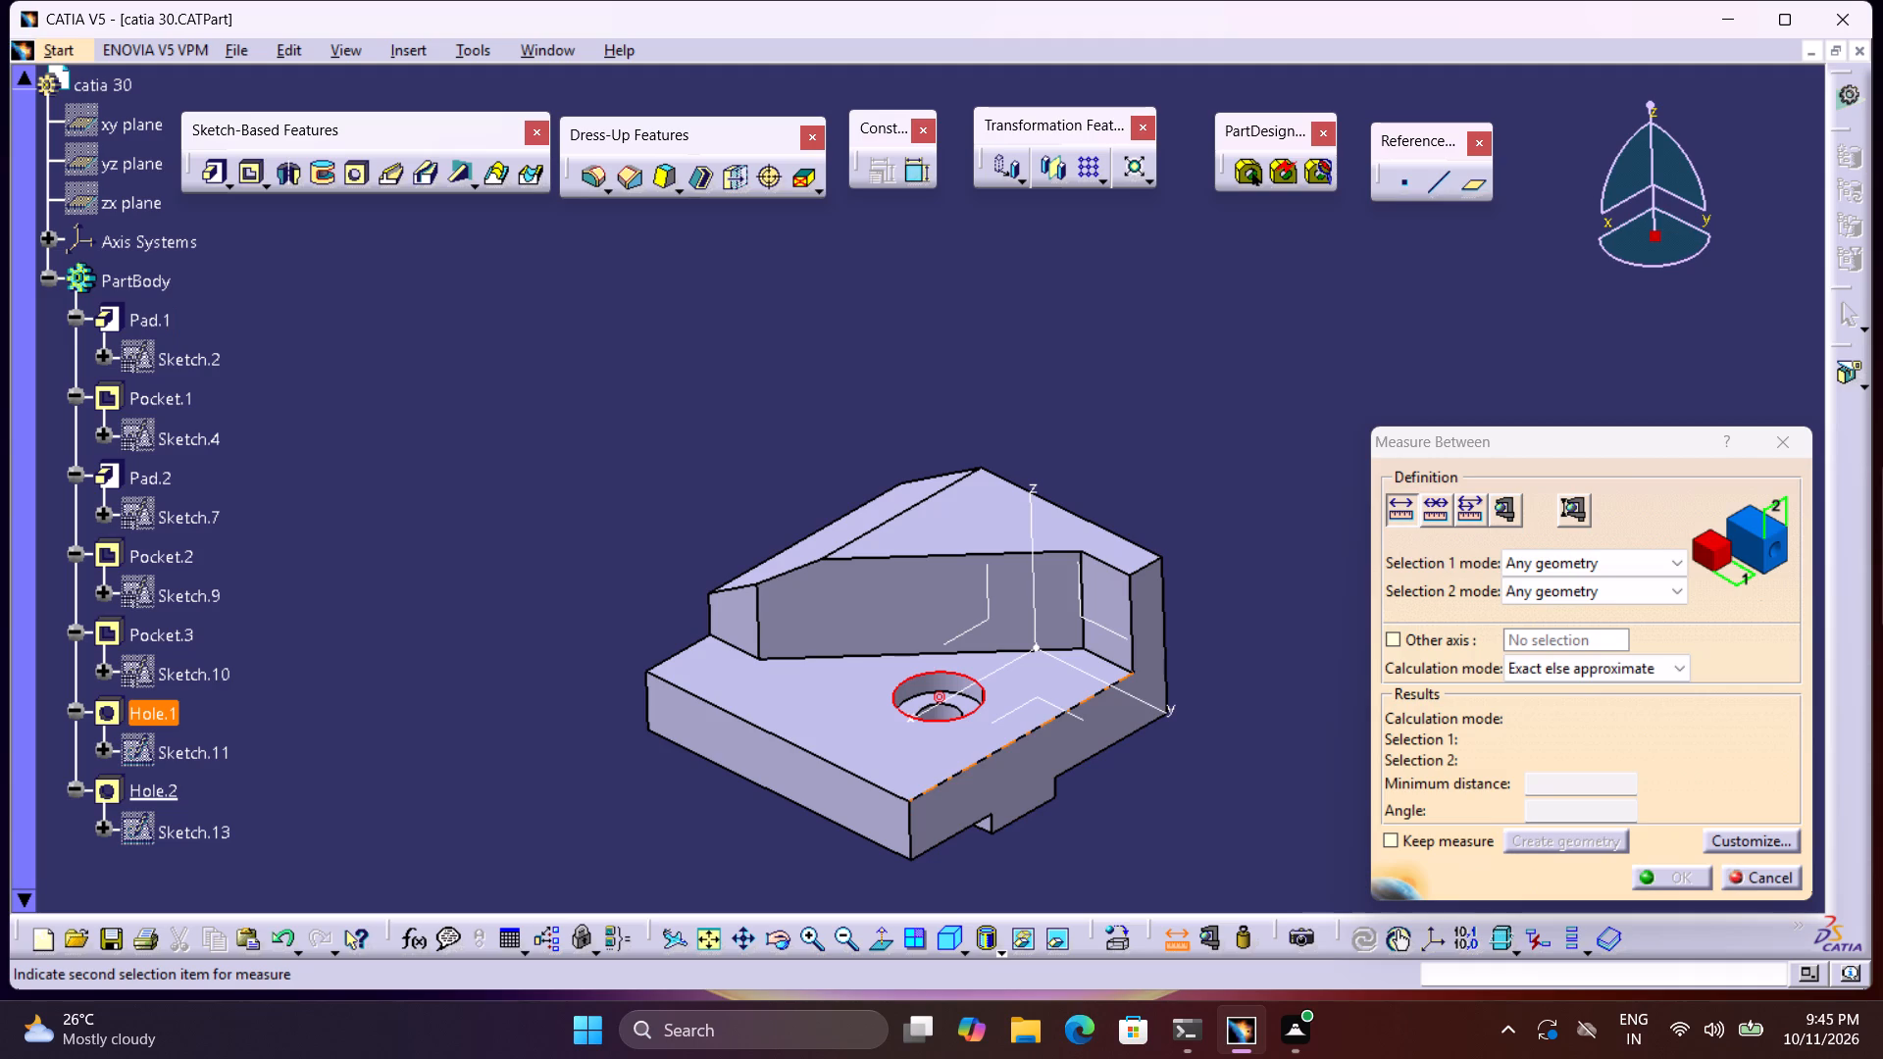
click(1021, 731)
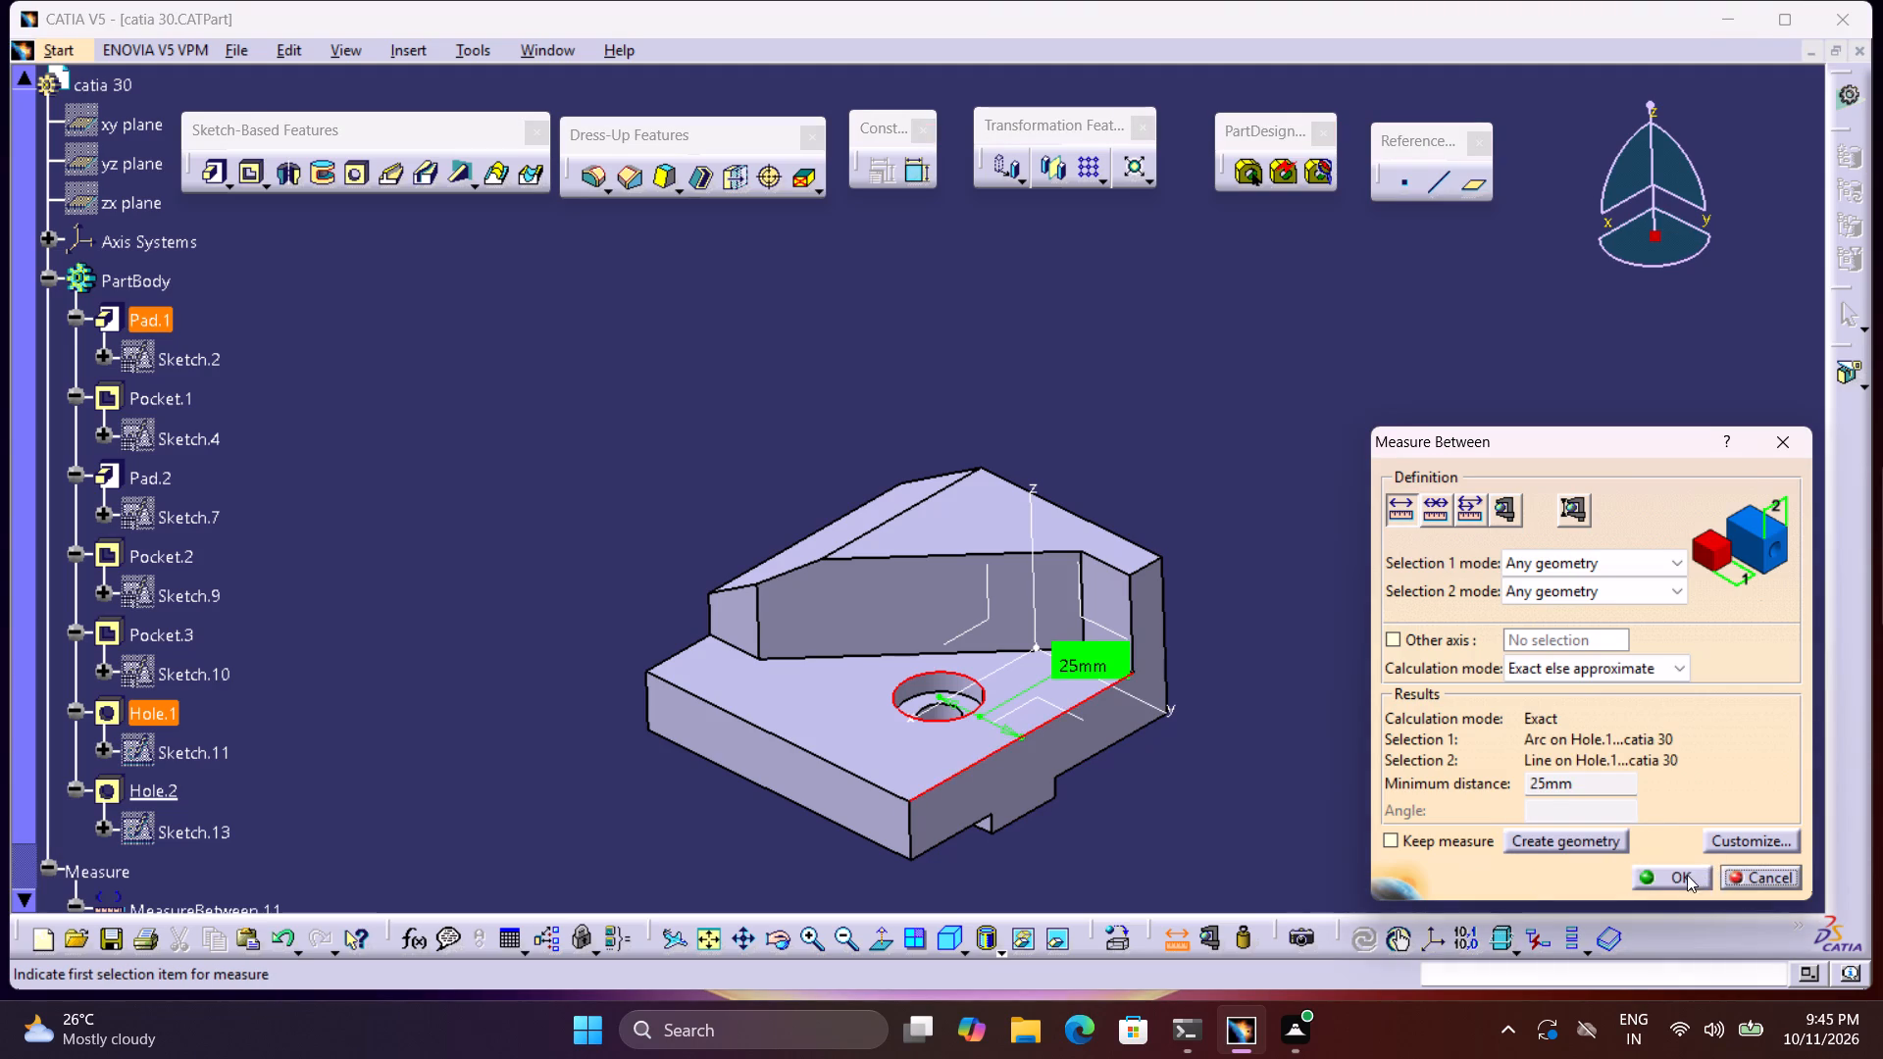
click(1687, 875)
Measure the distance from the stepped hole's larger circle to the upper edge of the base's front face.
click(1177, 935)
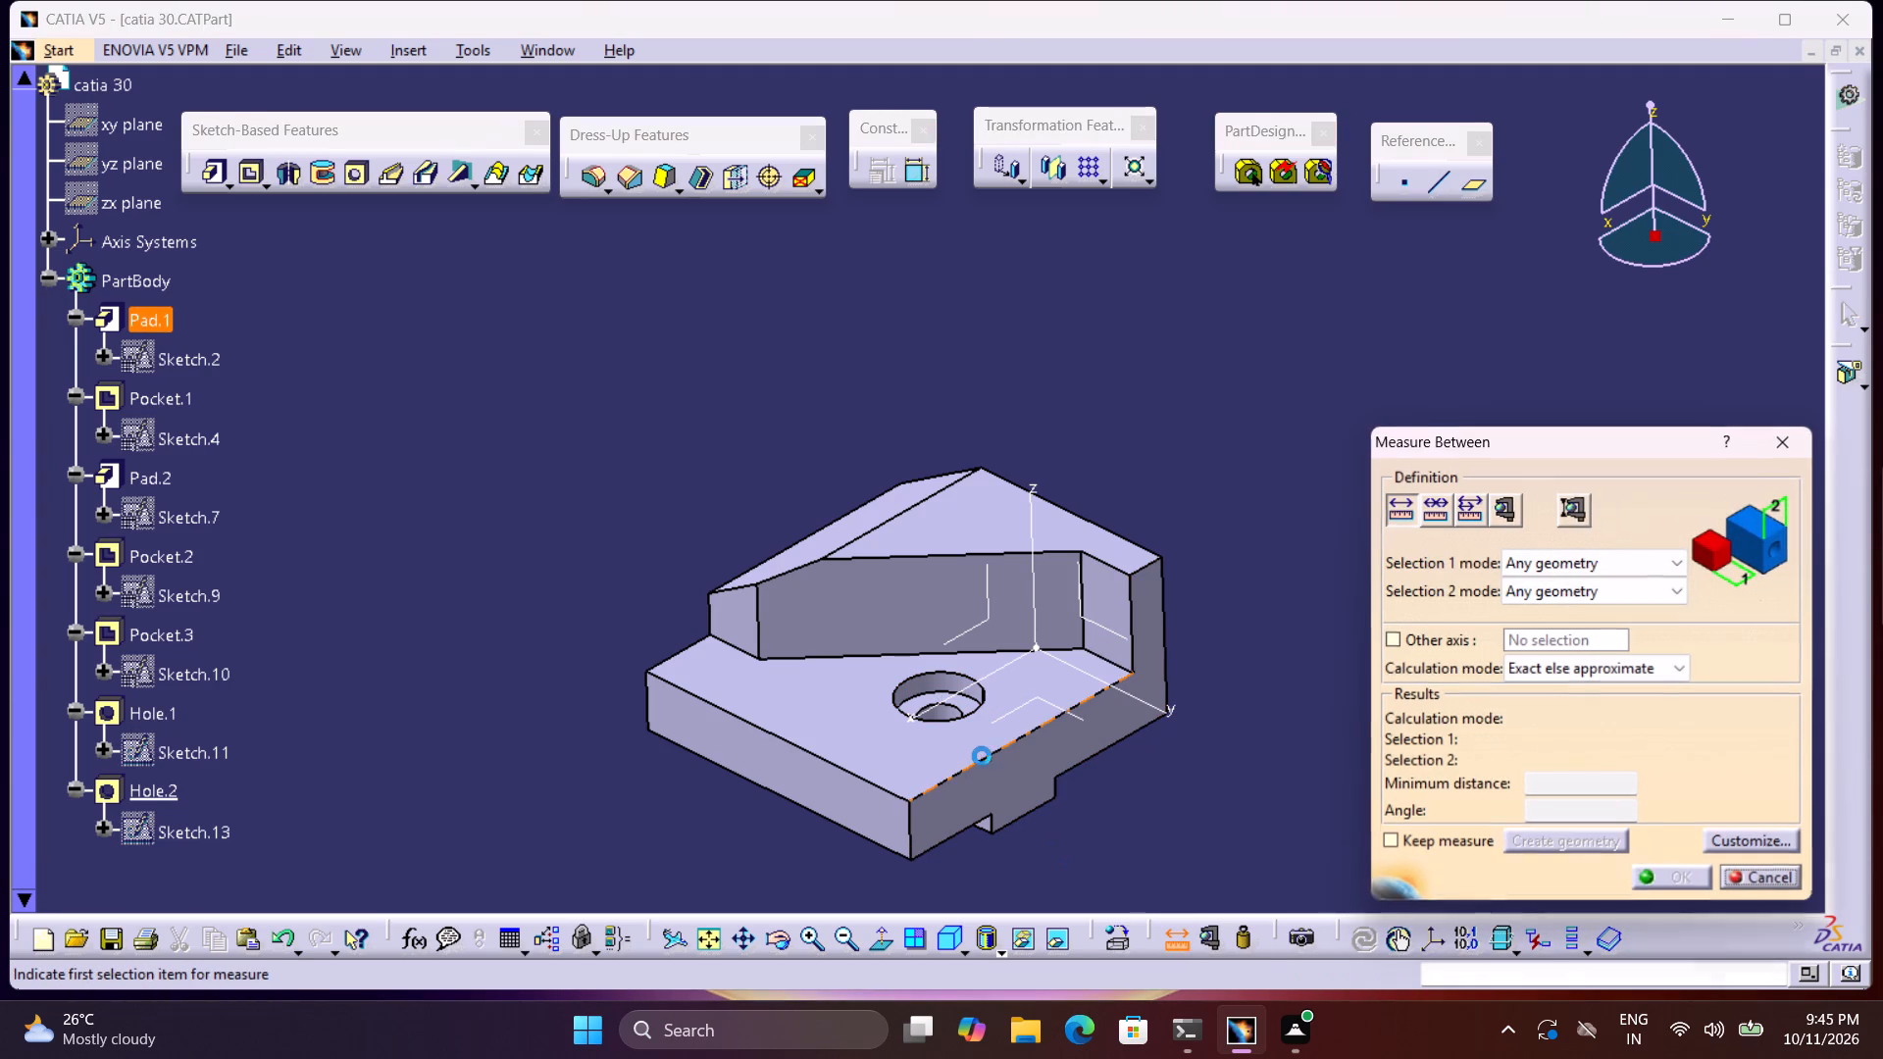
click(967, 717)
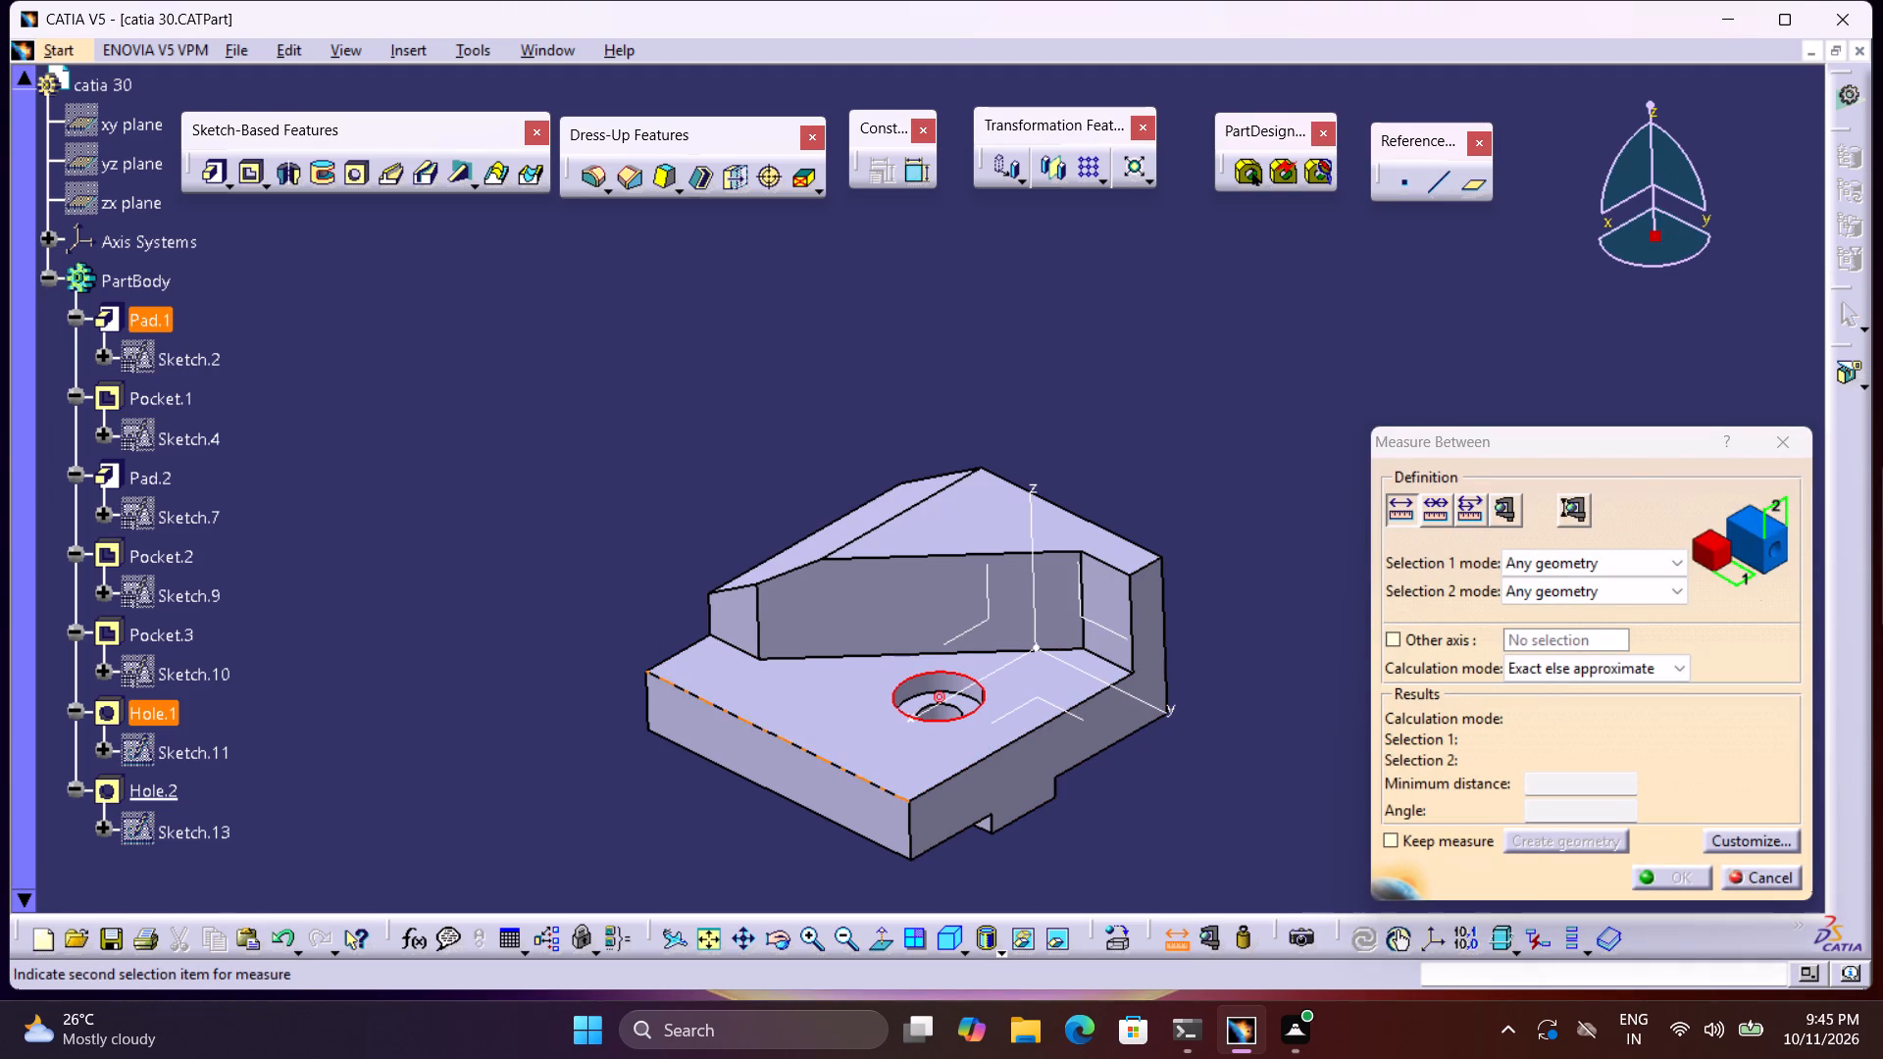
click(869, 780)
click(1670, 883)
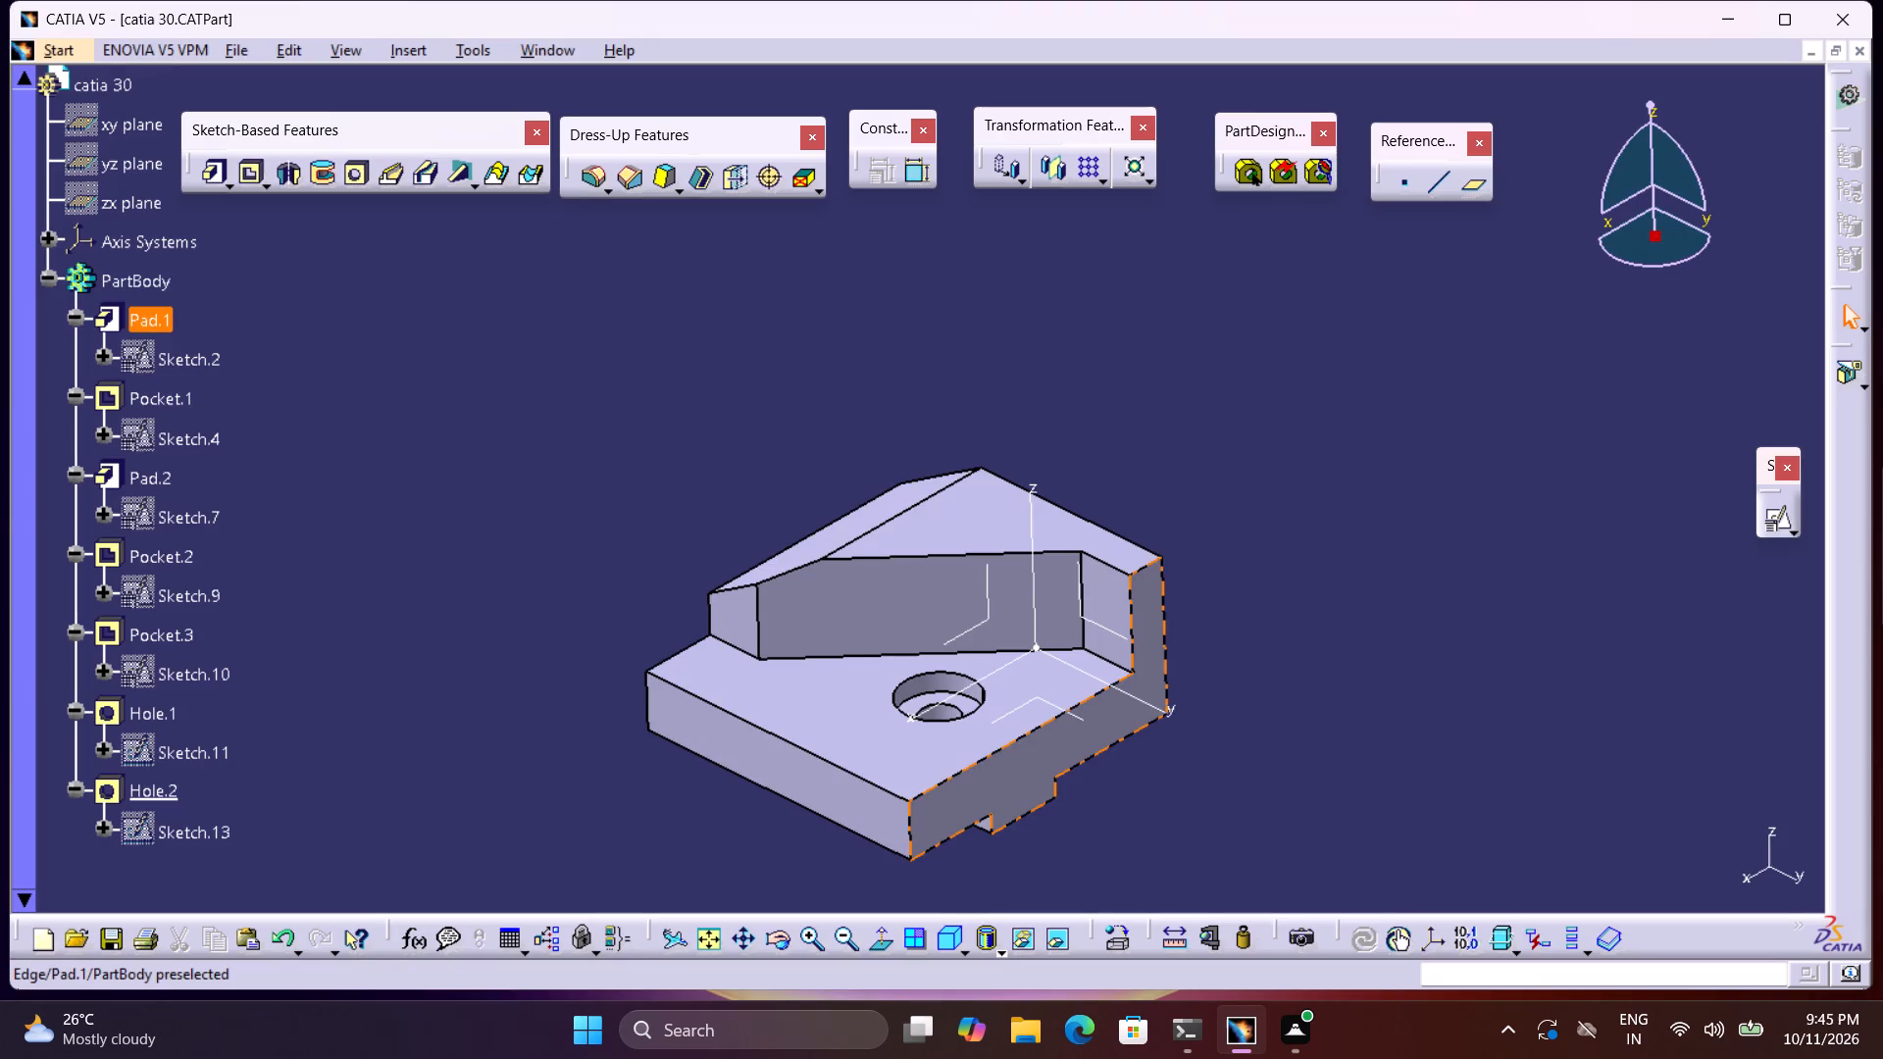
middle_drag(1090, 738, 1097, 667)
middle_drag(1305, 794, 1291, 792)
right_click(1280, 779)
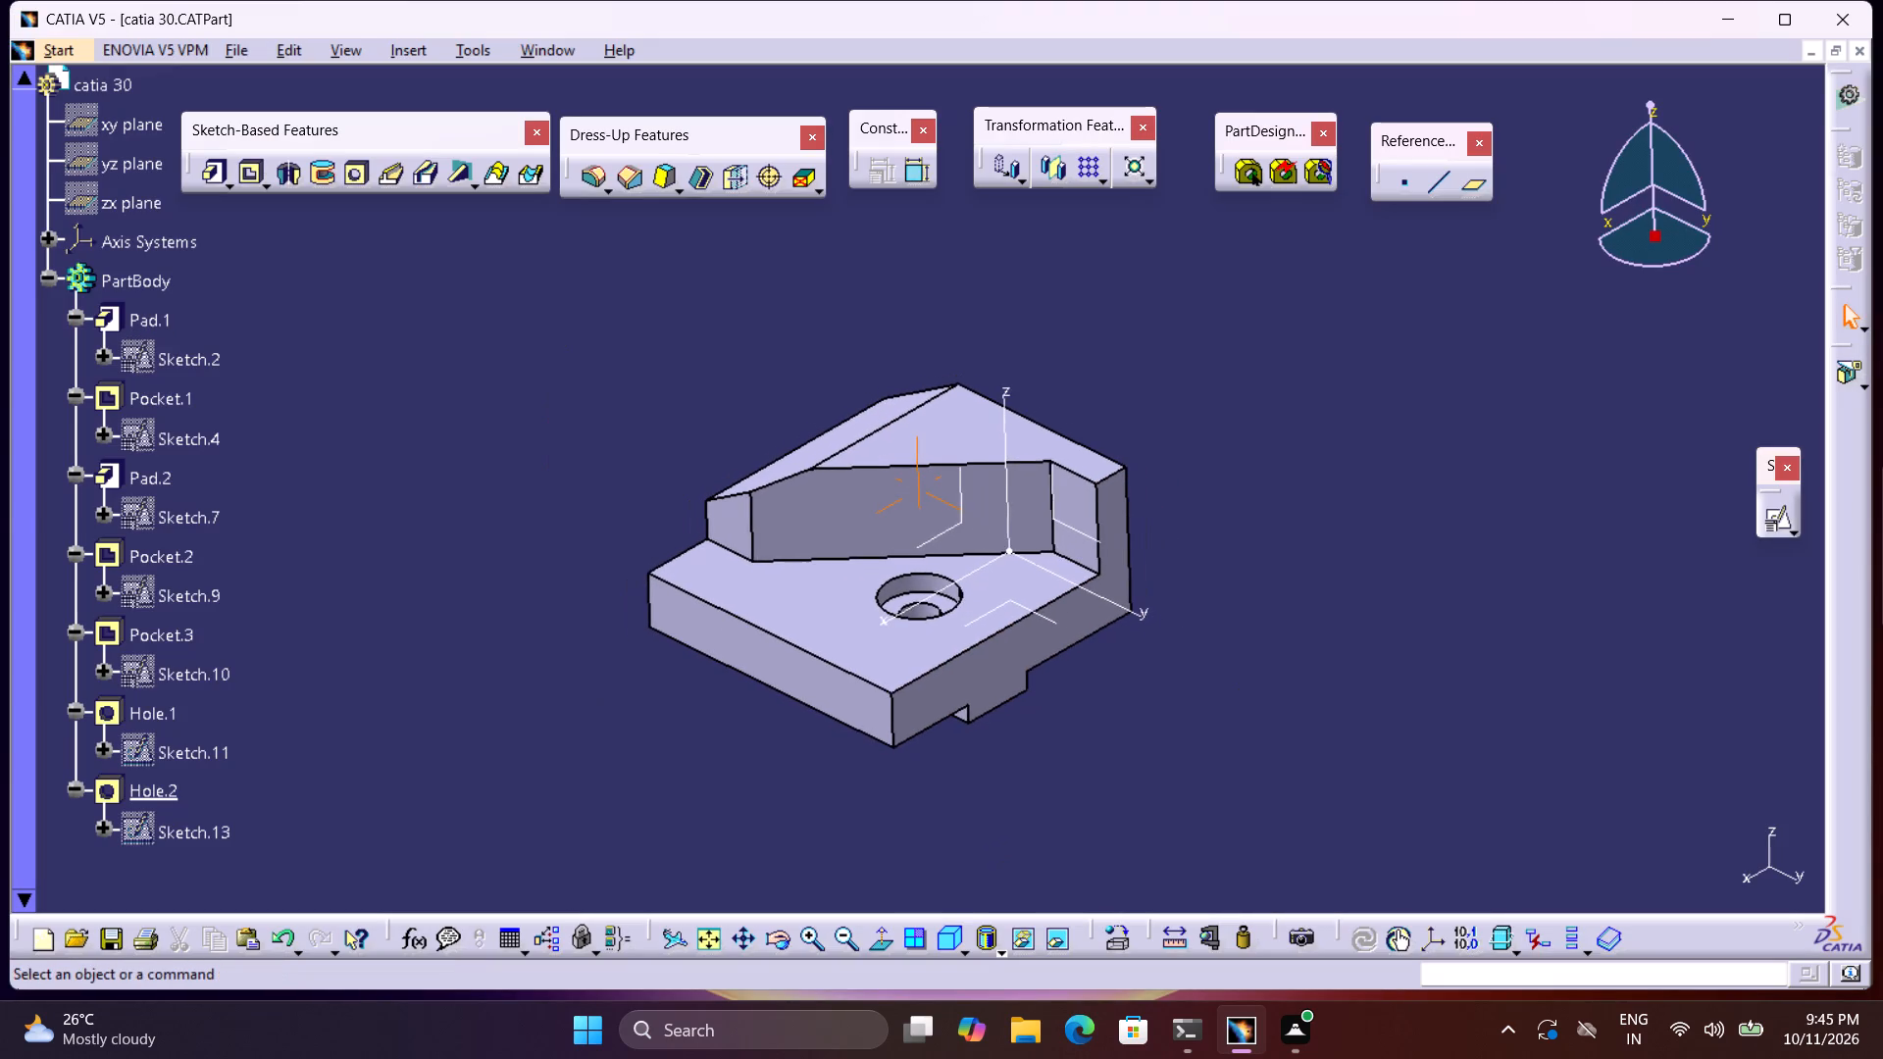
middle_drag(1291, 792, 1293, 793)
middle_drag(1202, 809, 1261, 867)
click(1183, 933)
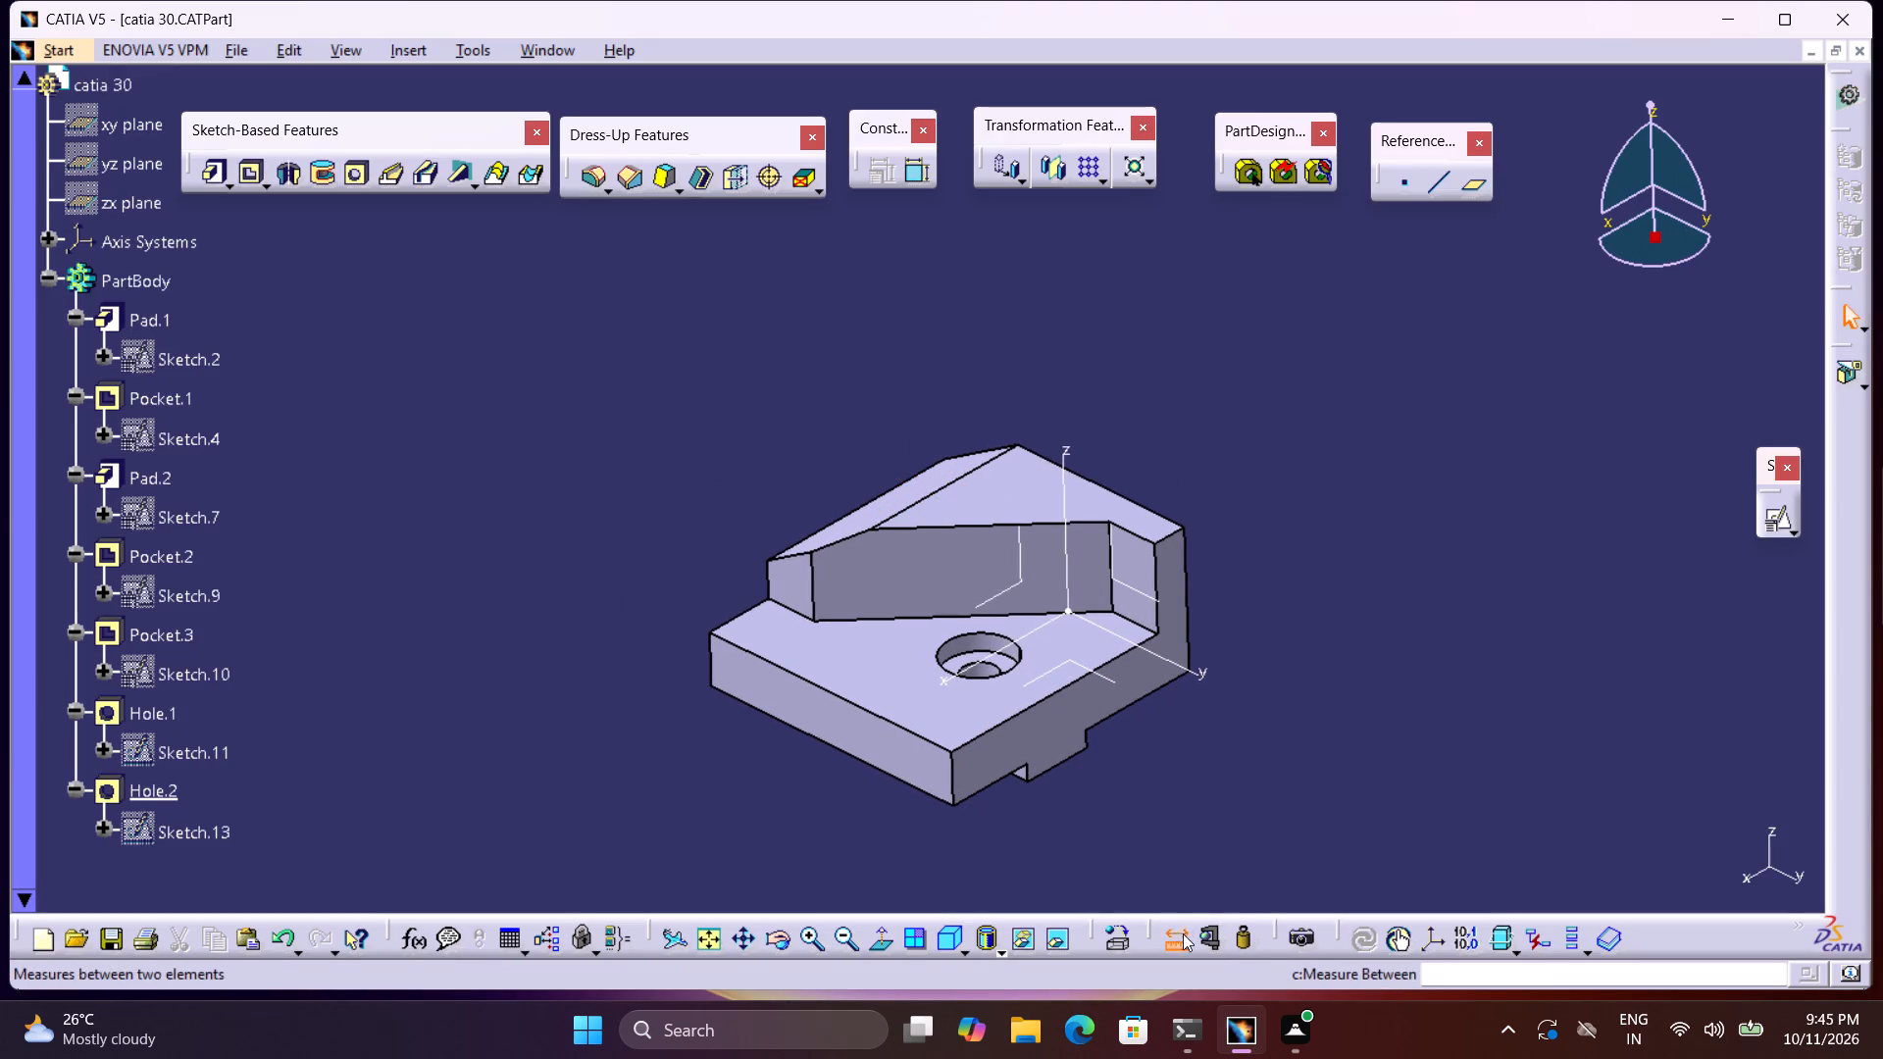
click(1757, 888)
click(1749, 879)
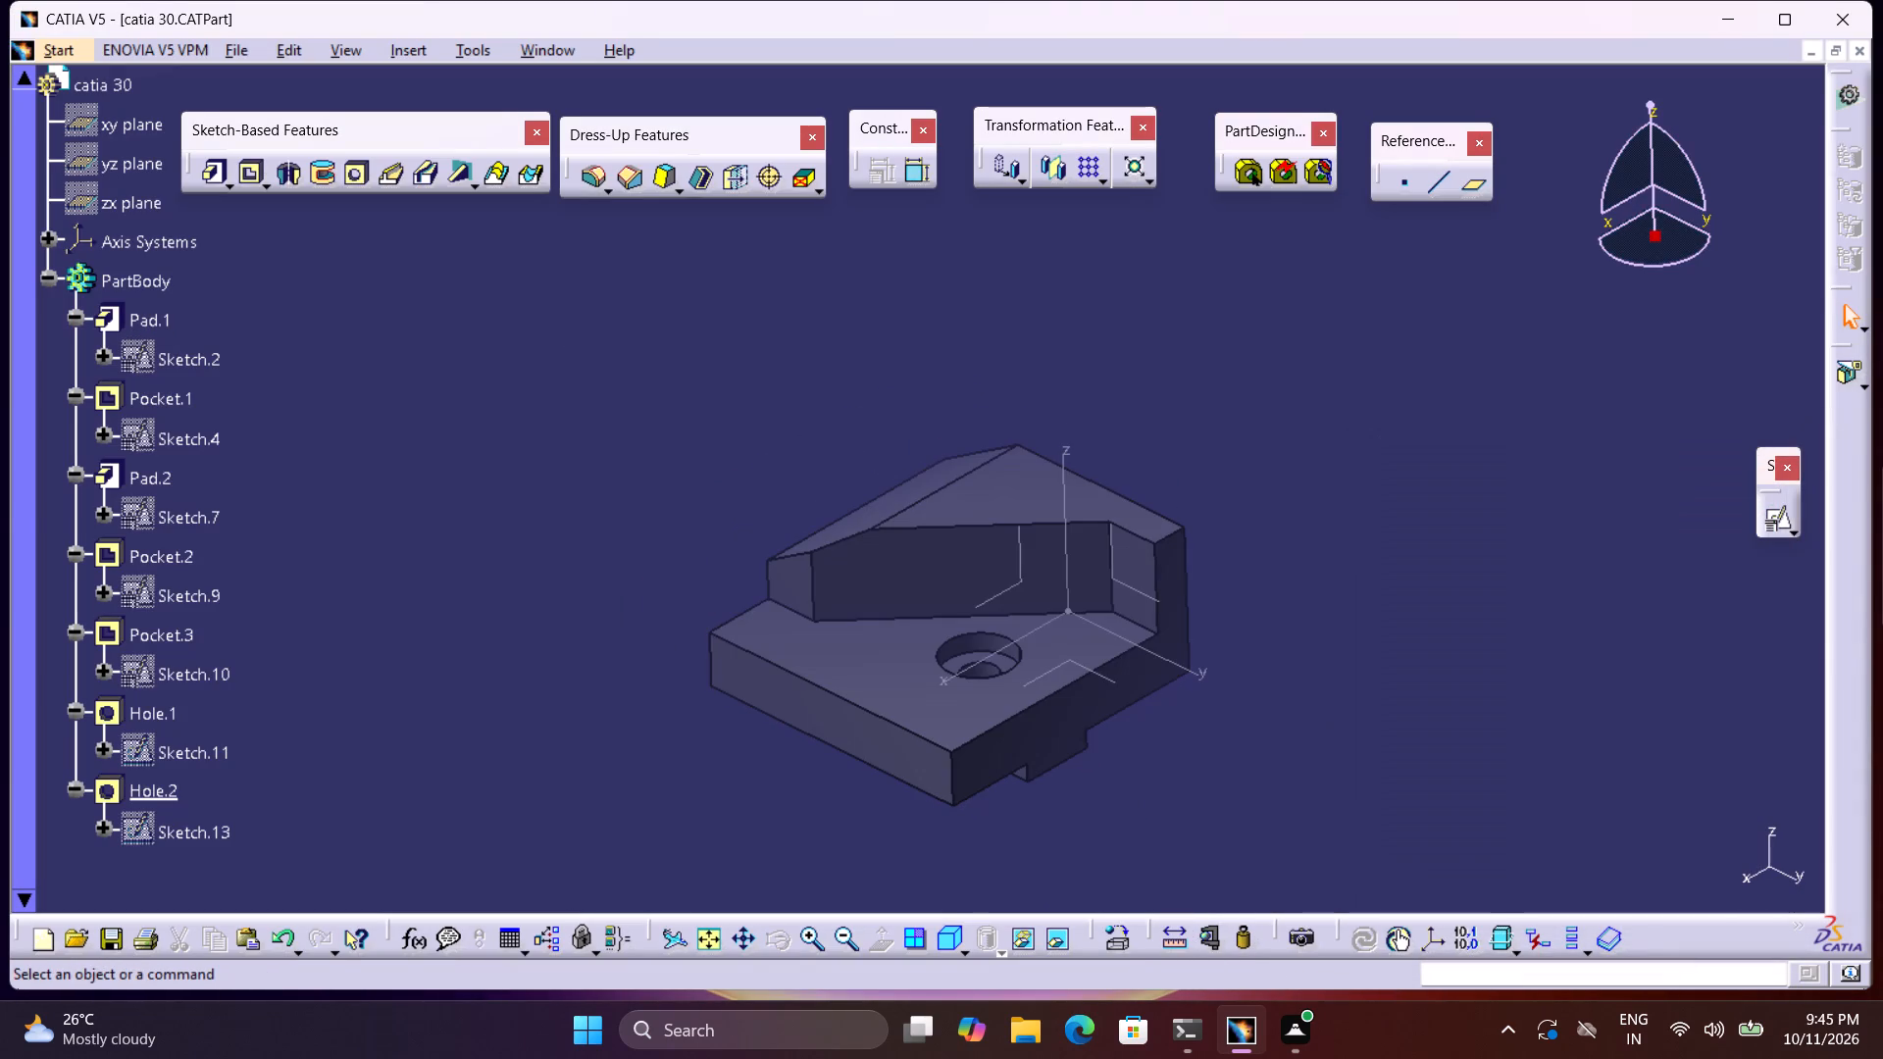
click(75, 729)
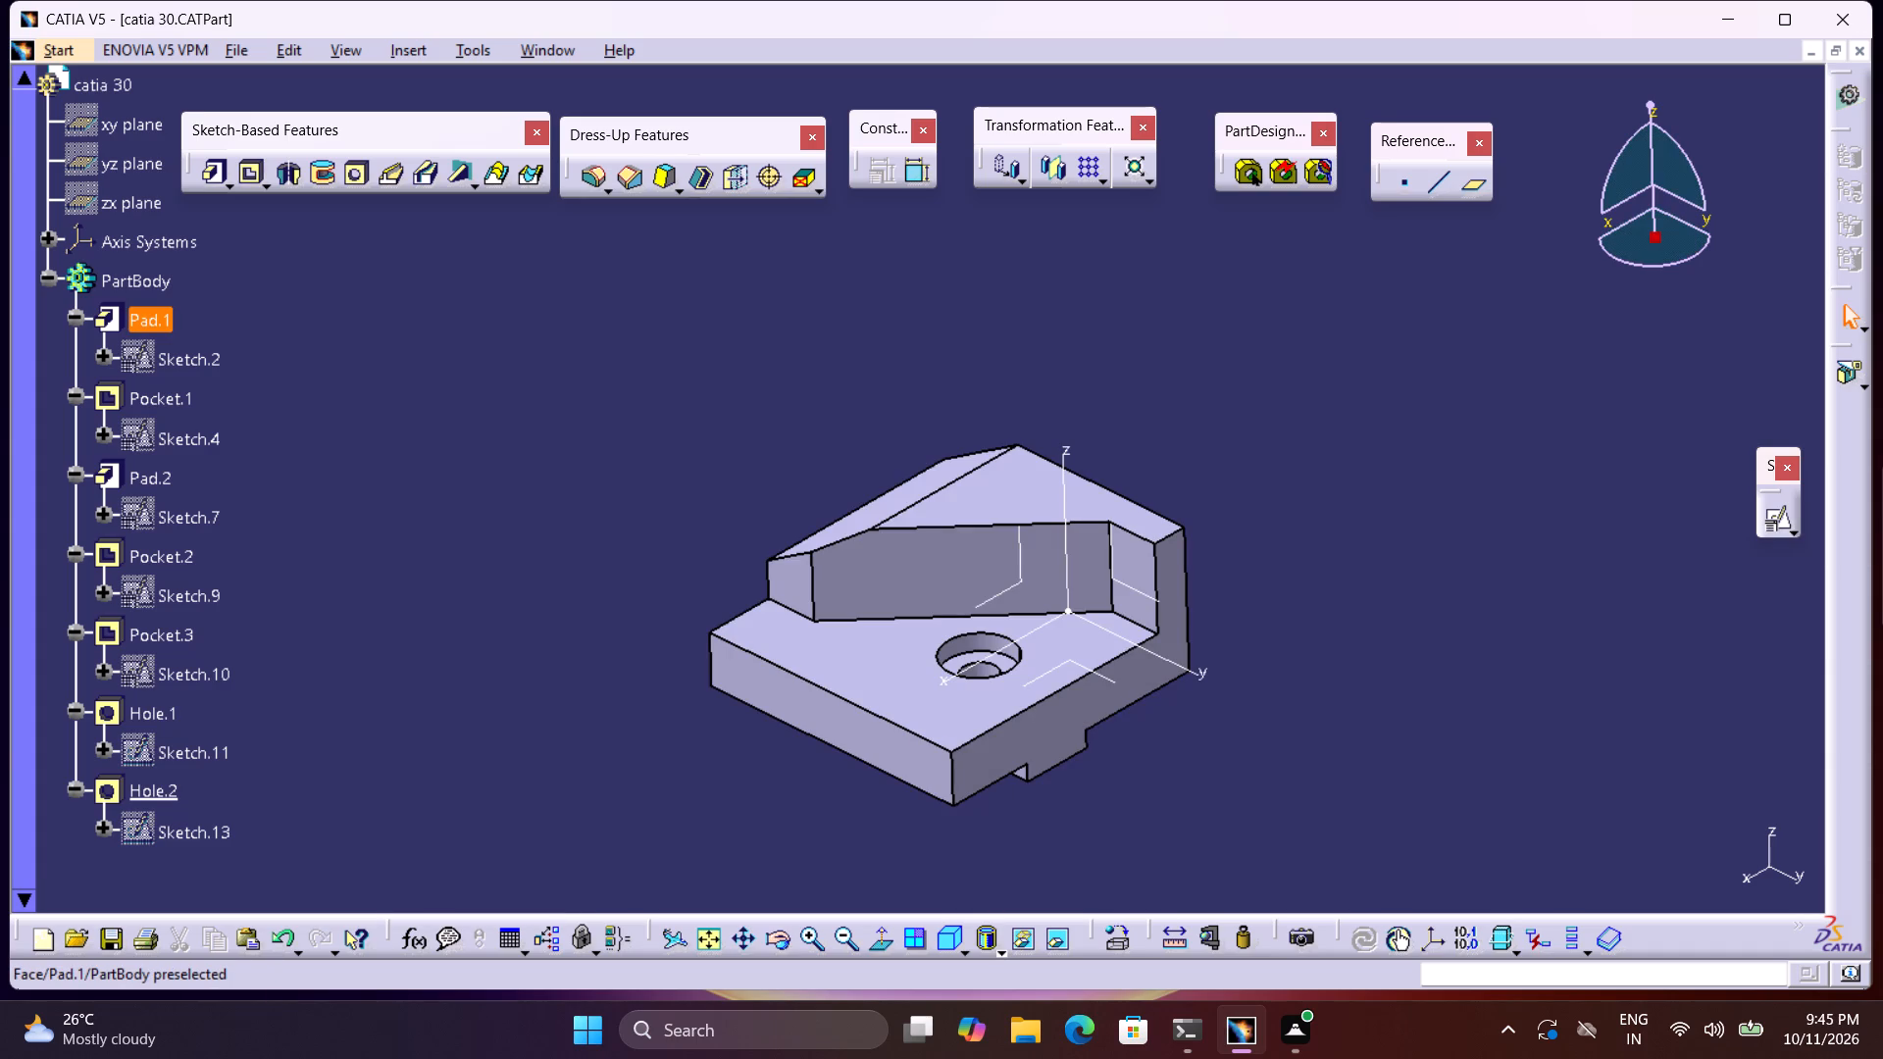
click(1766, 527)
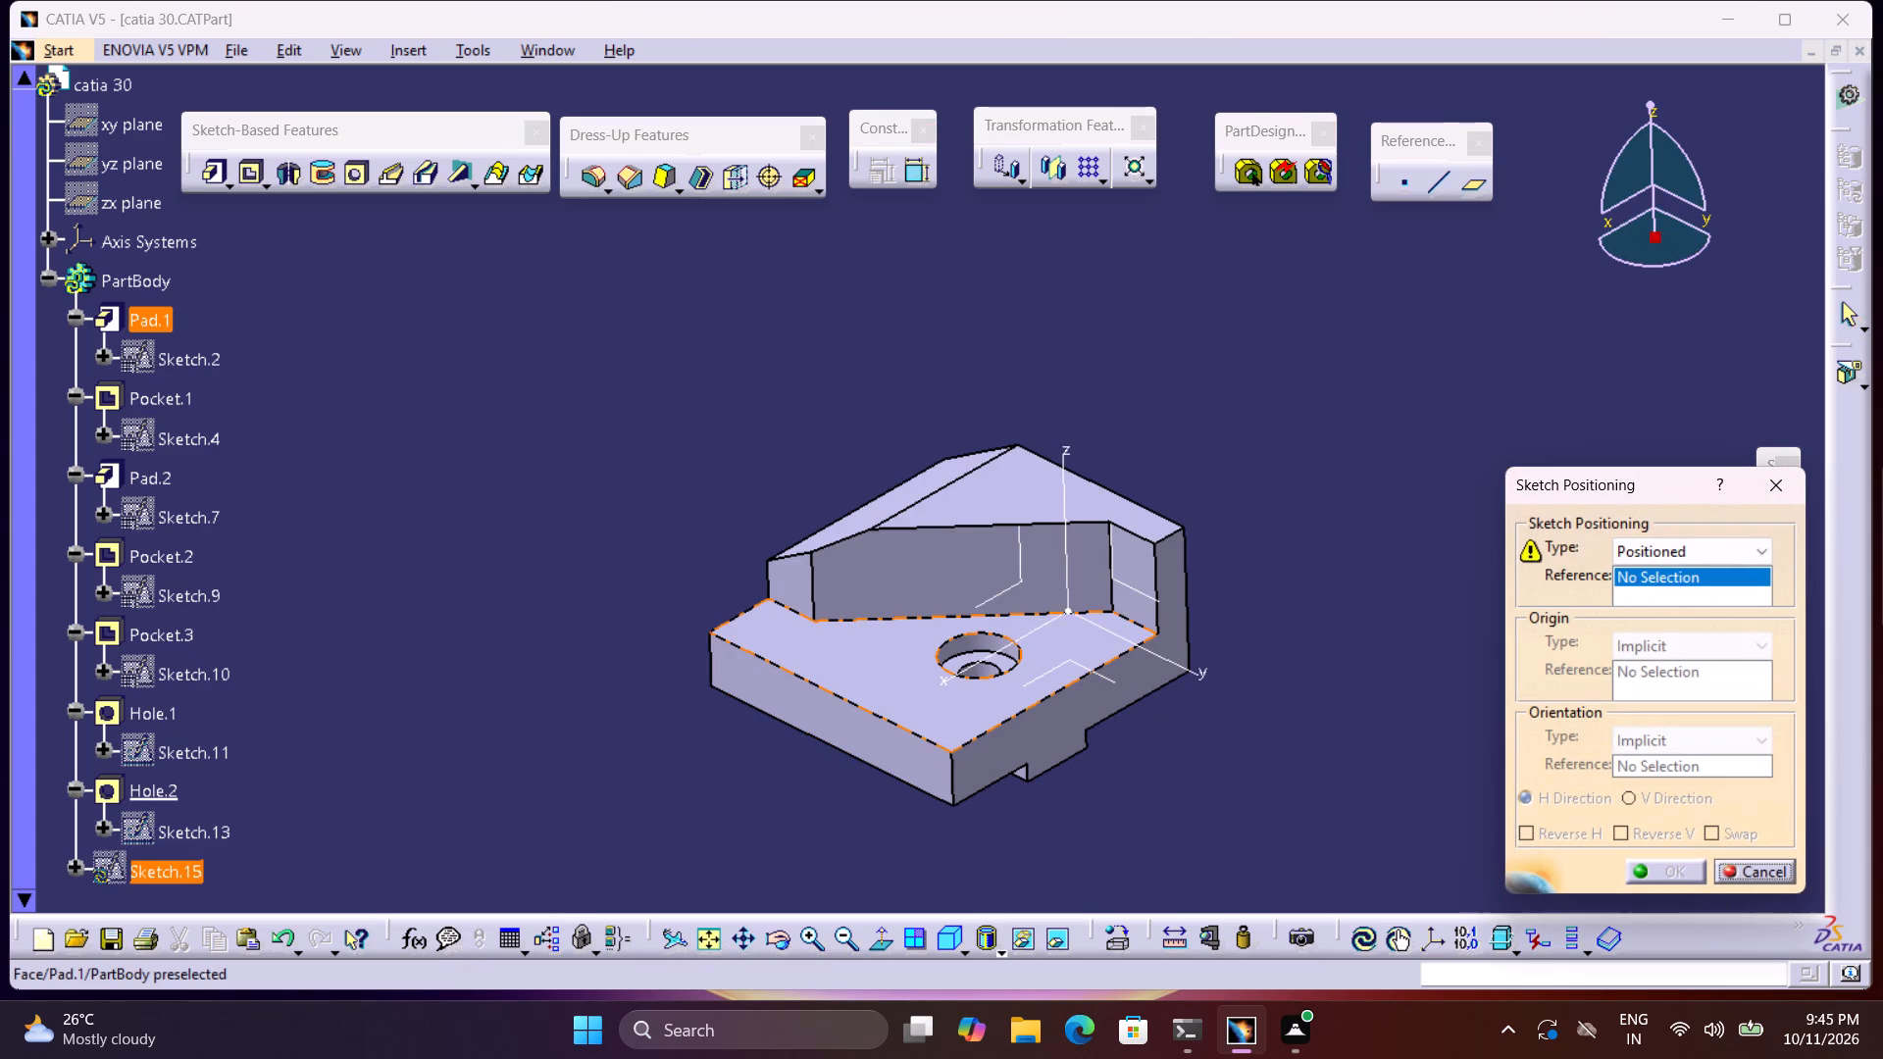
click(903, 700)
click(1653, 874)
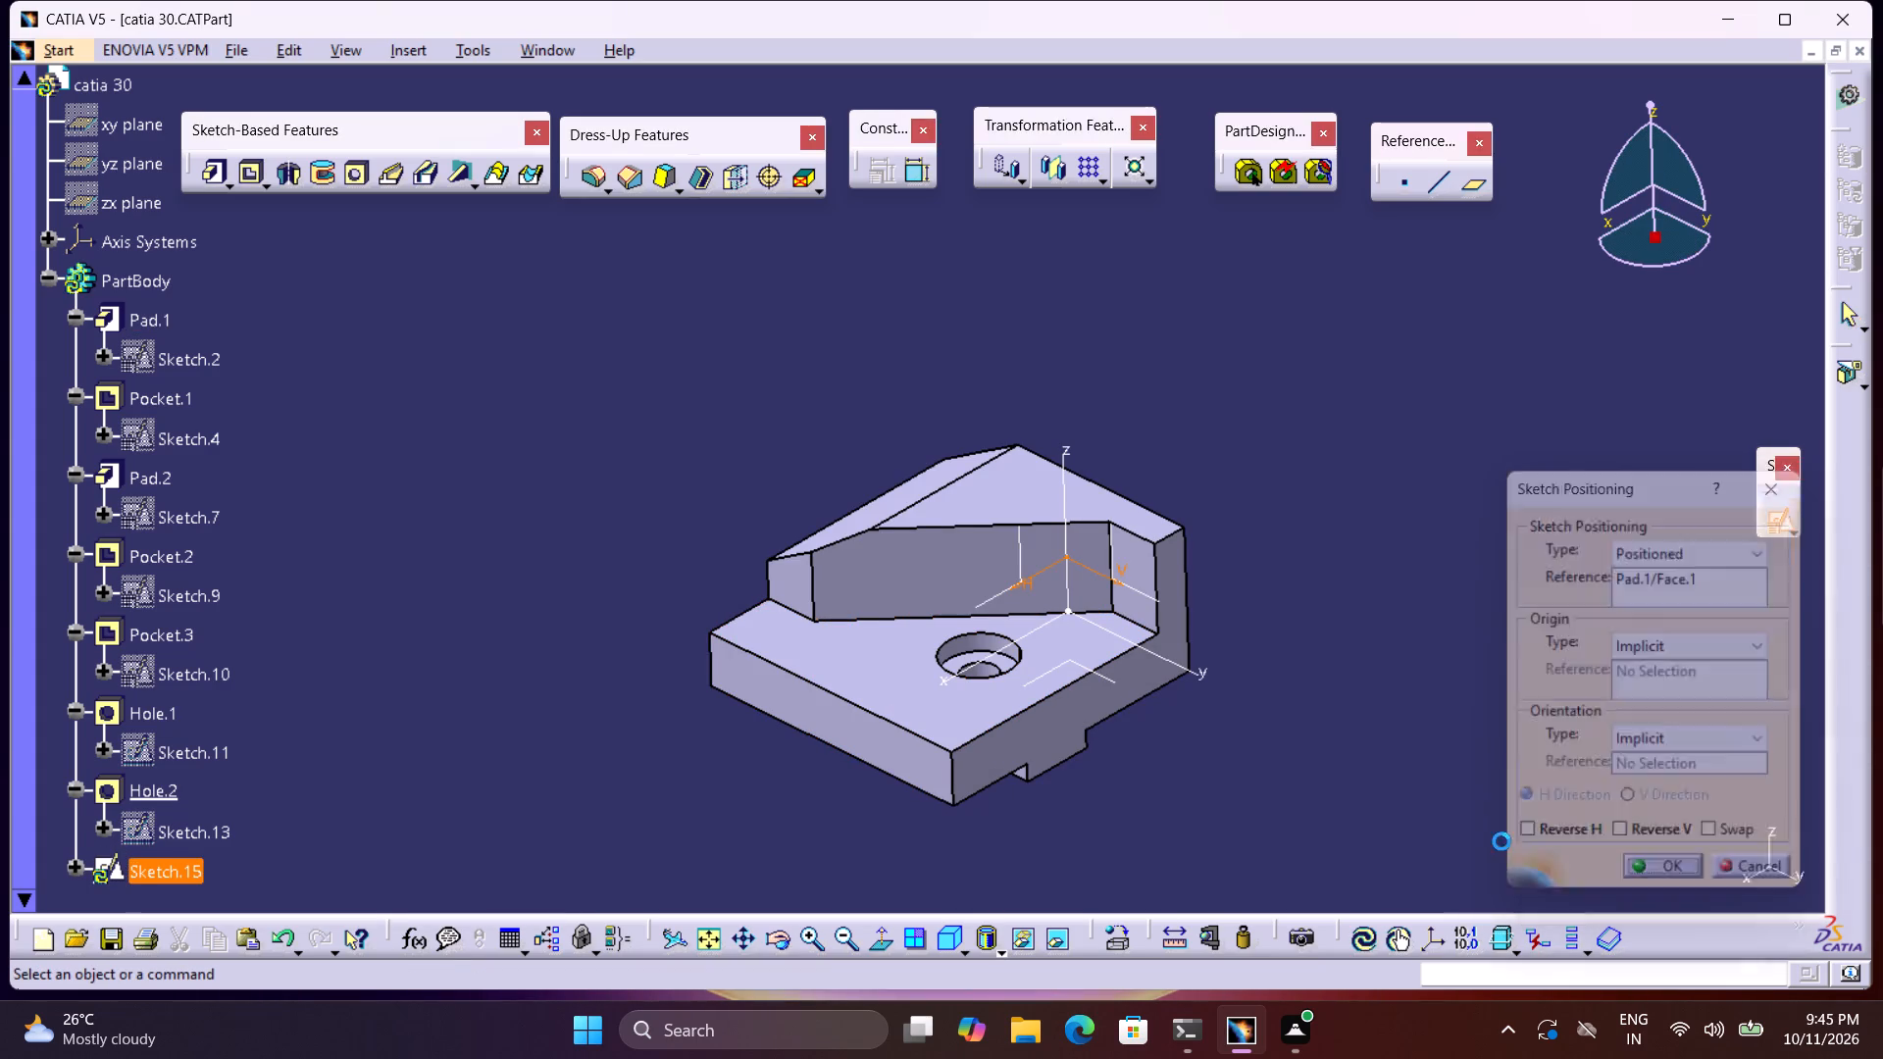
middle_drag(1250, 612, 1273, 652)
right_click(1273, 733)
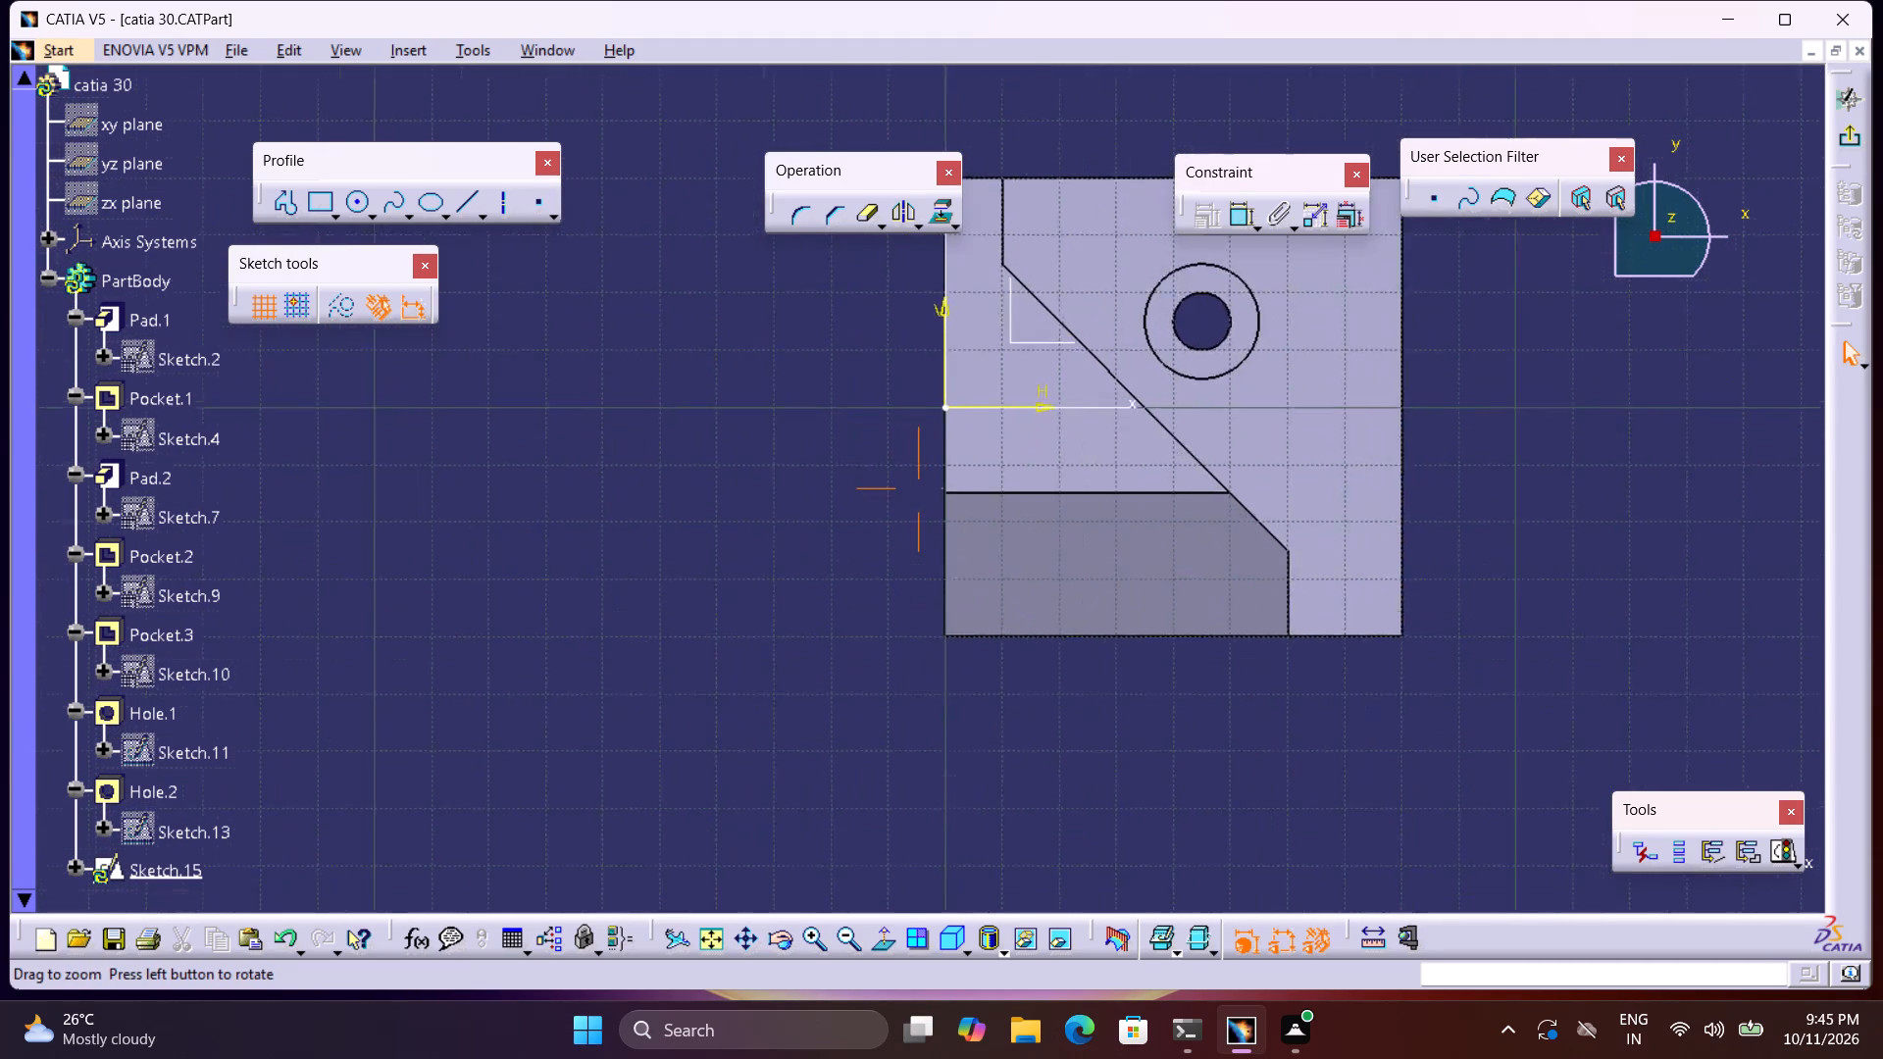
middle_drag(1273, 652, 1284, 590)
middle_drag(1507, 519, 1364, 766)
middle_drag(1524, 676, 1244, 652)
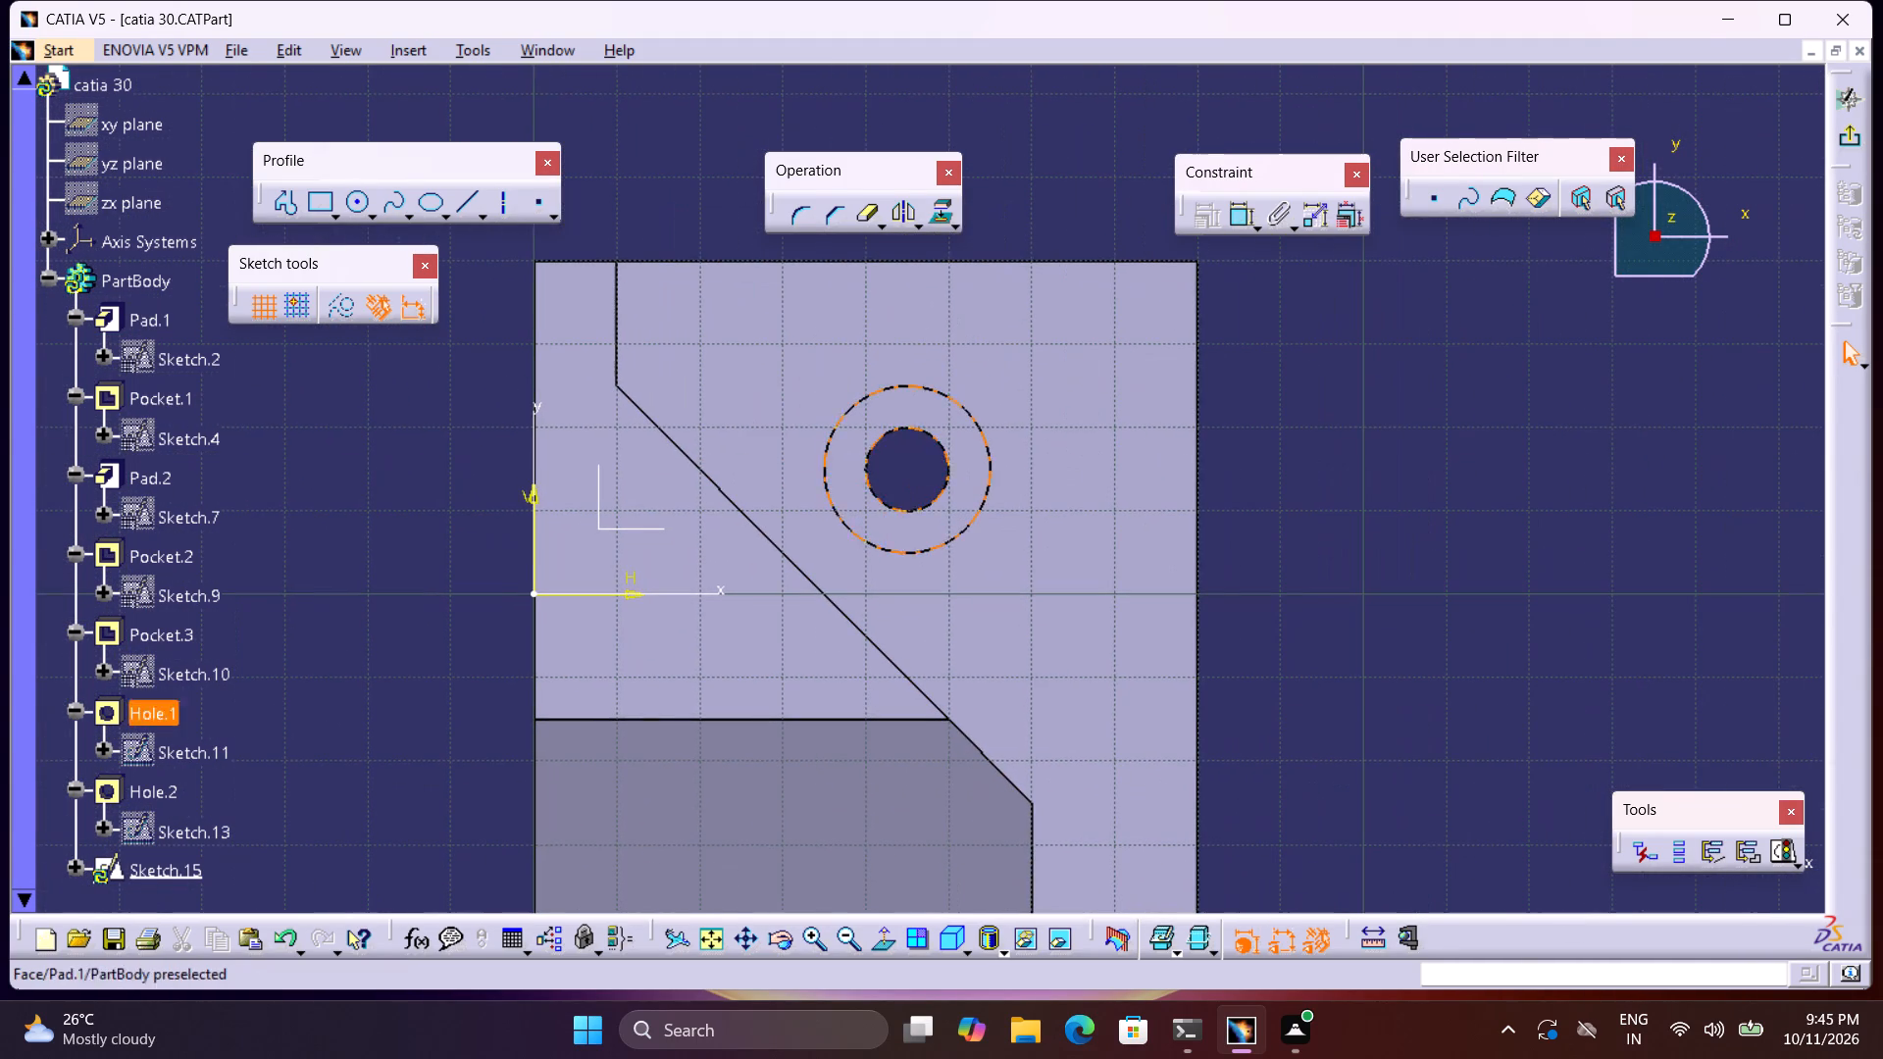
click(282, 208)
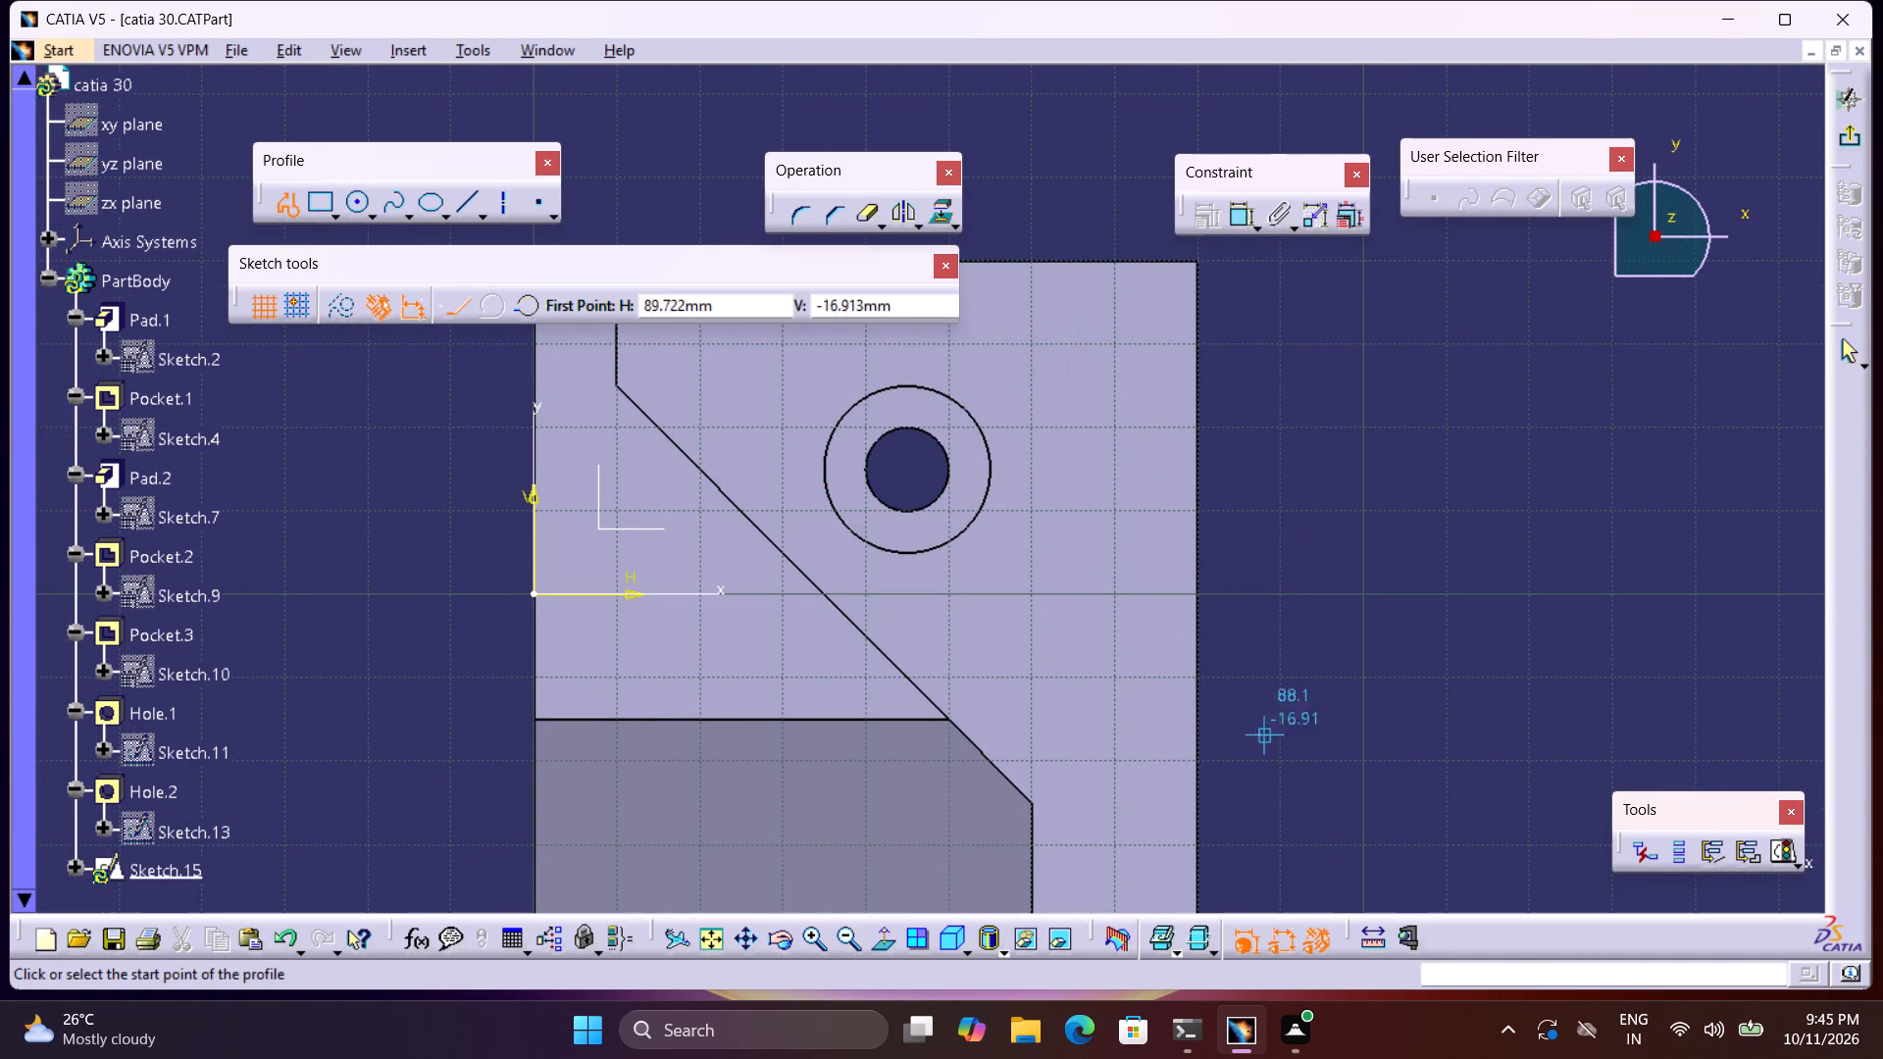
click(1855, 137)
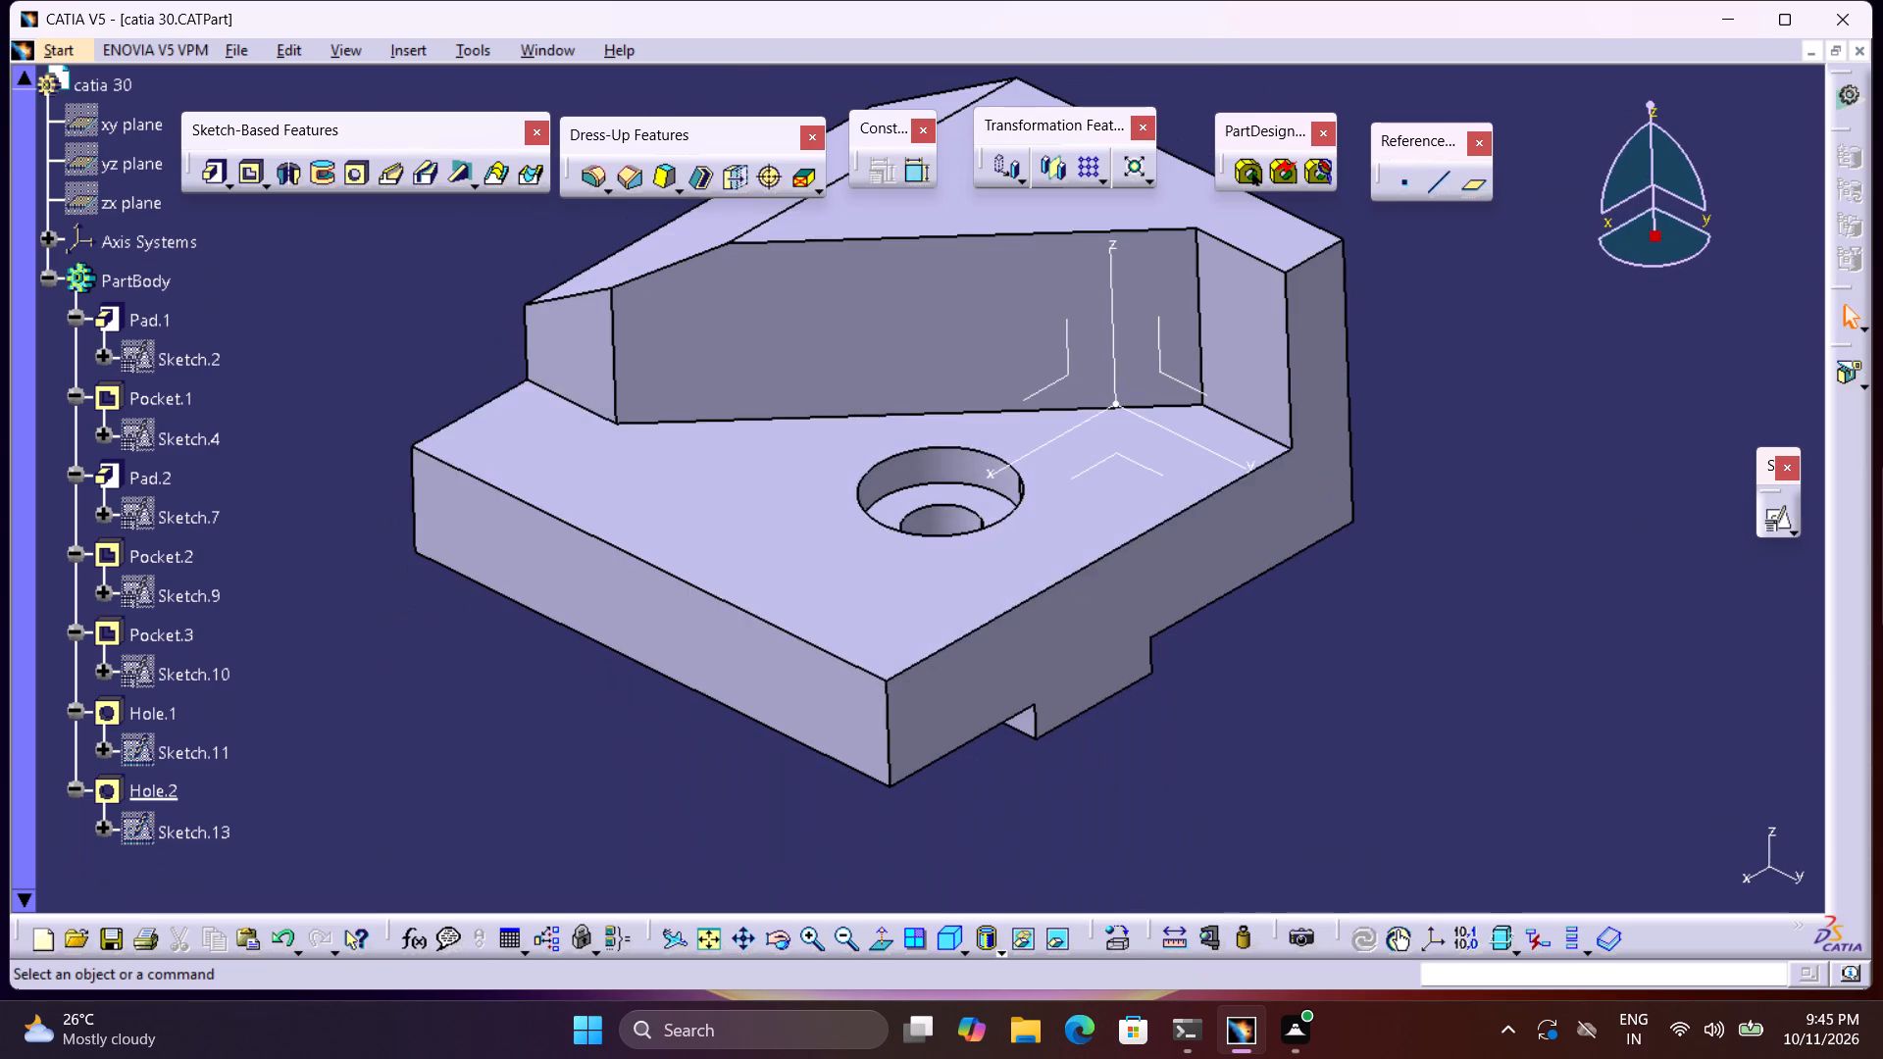
On the side face with the tongue profile, sketch a right triangle about 10 mm wide and 5 mm high near the base's upper front corner.
click(1773, 526)
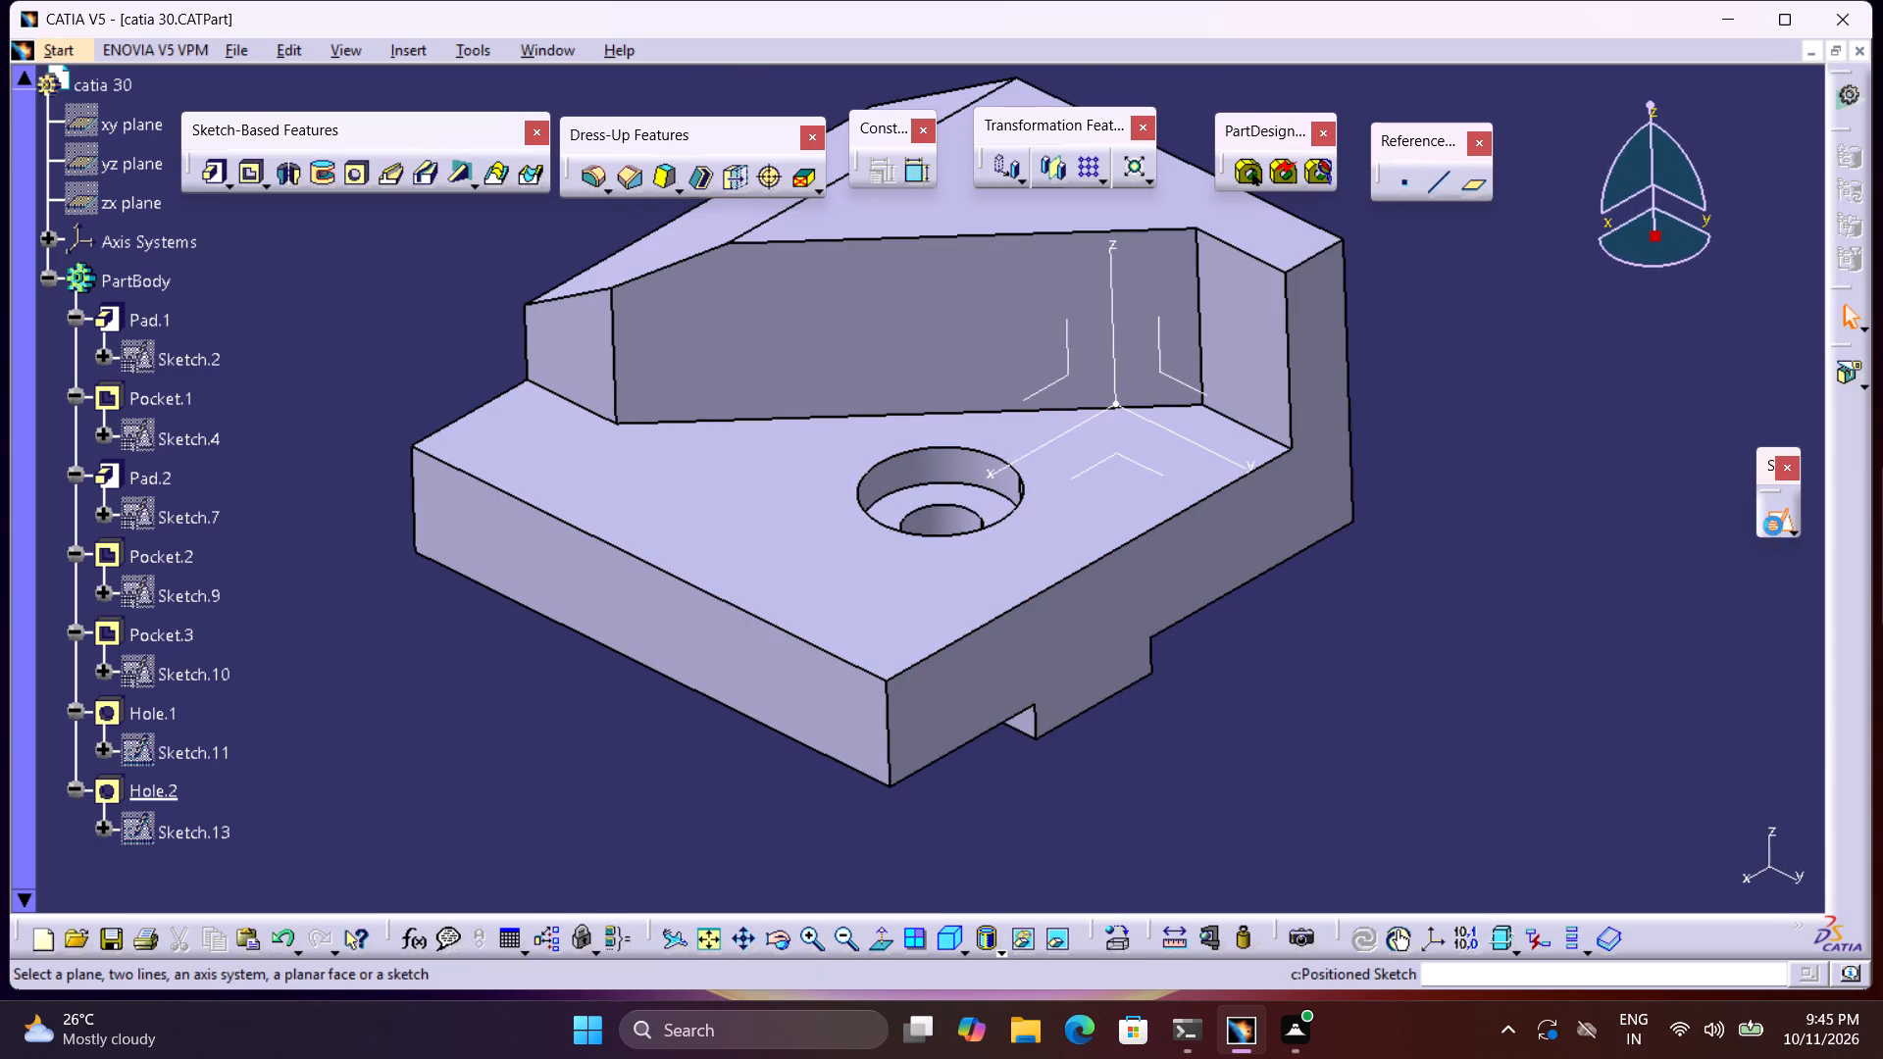
click(975, 690)
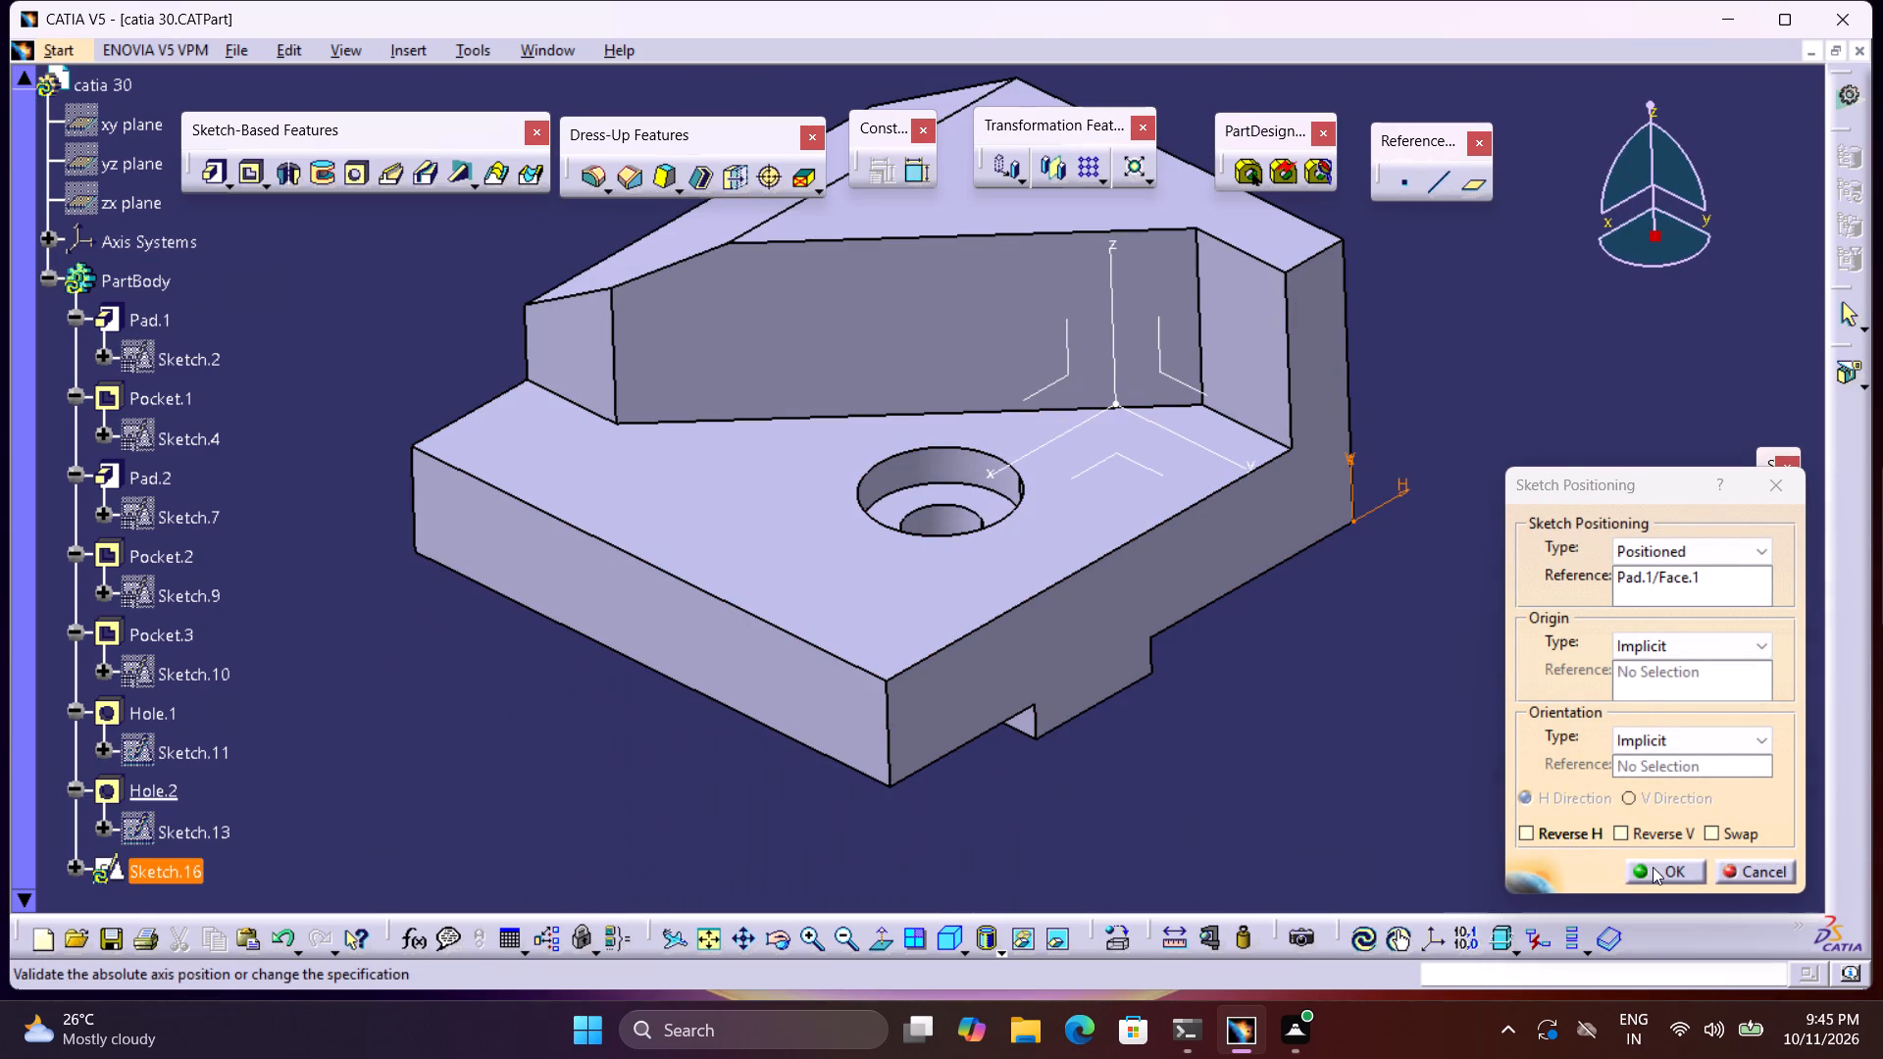
click(1653, 867)
click(280, 214)
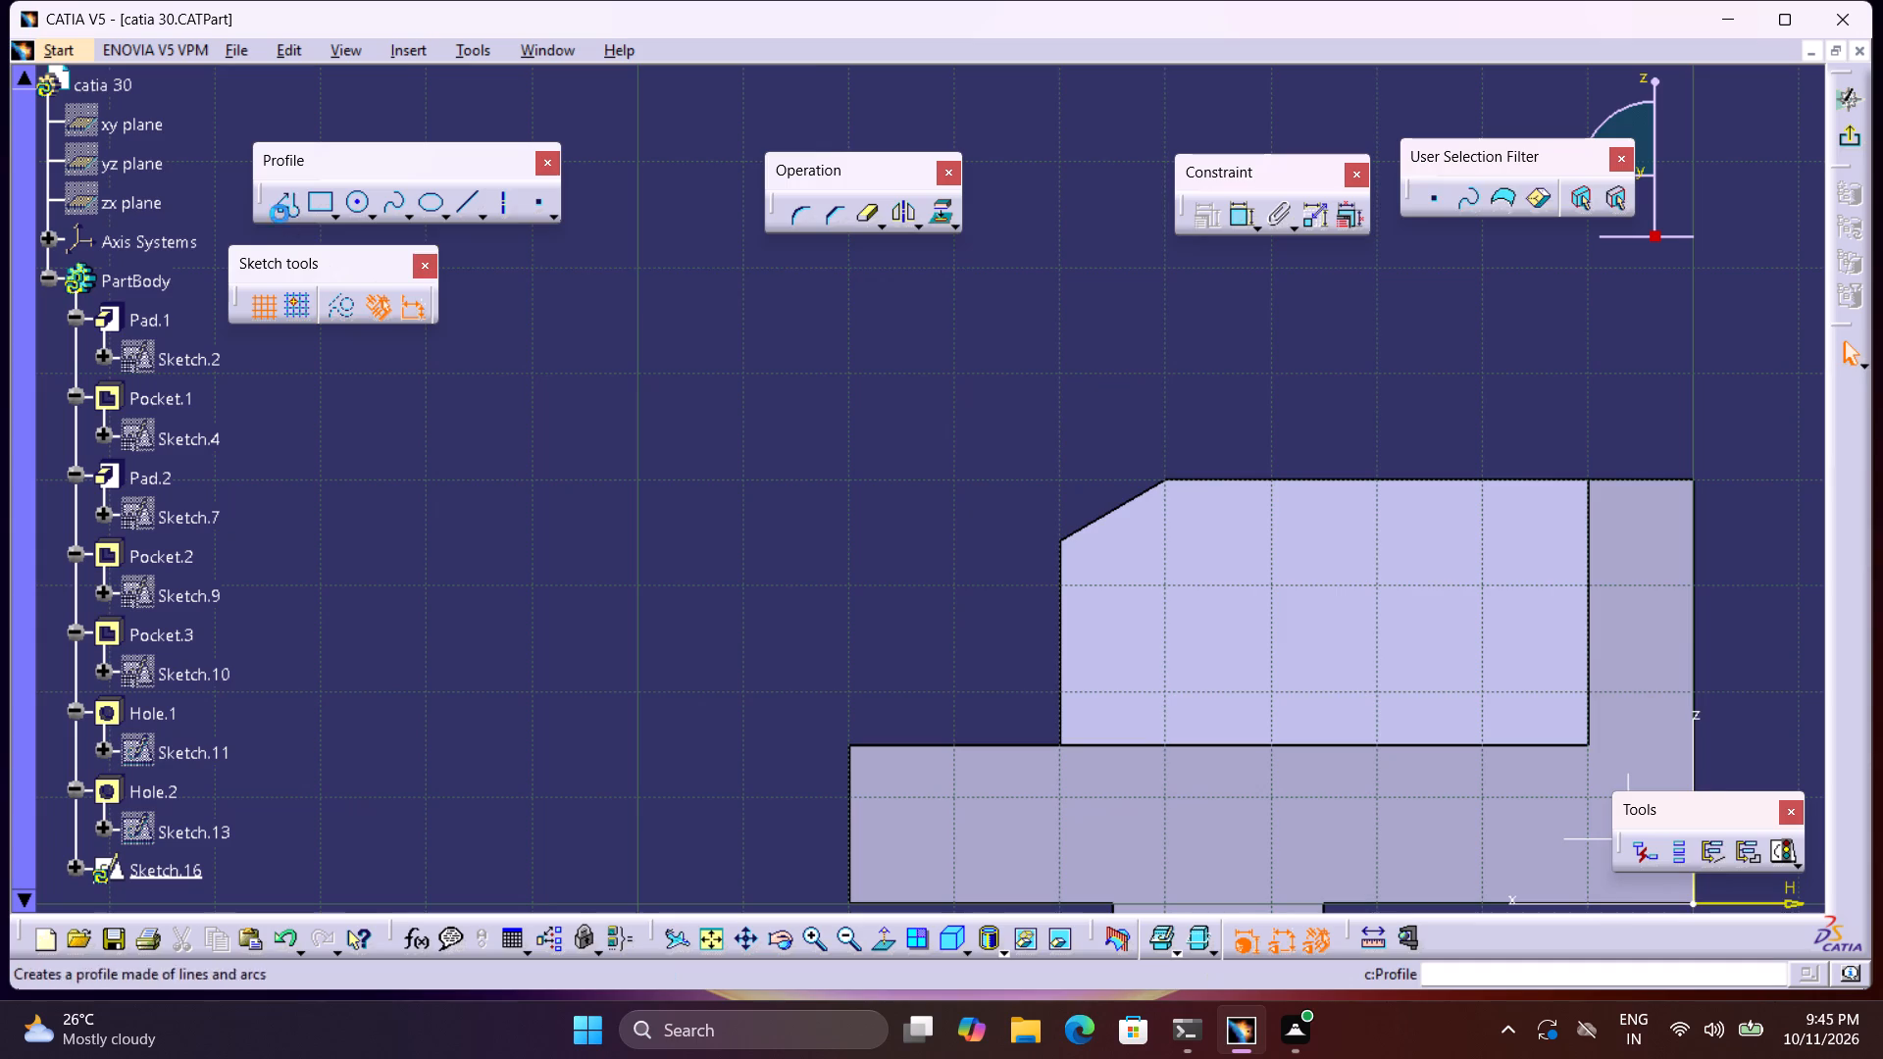
middle_drag(841, 593, 716, 460)
click(739, 640)
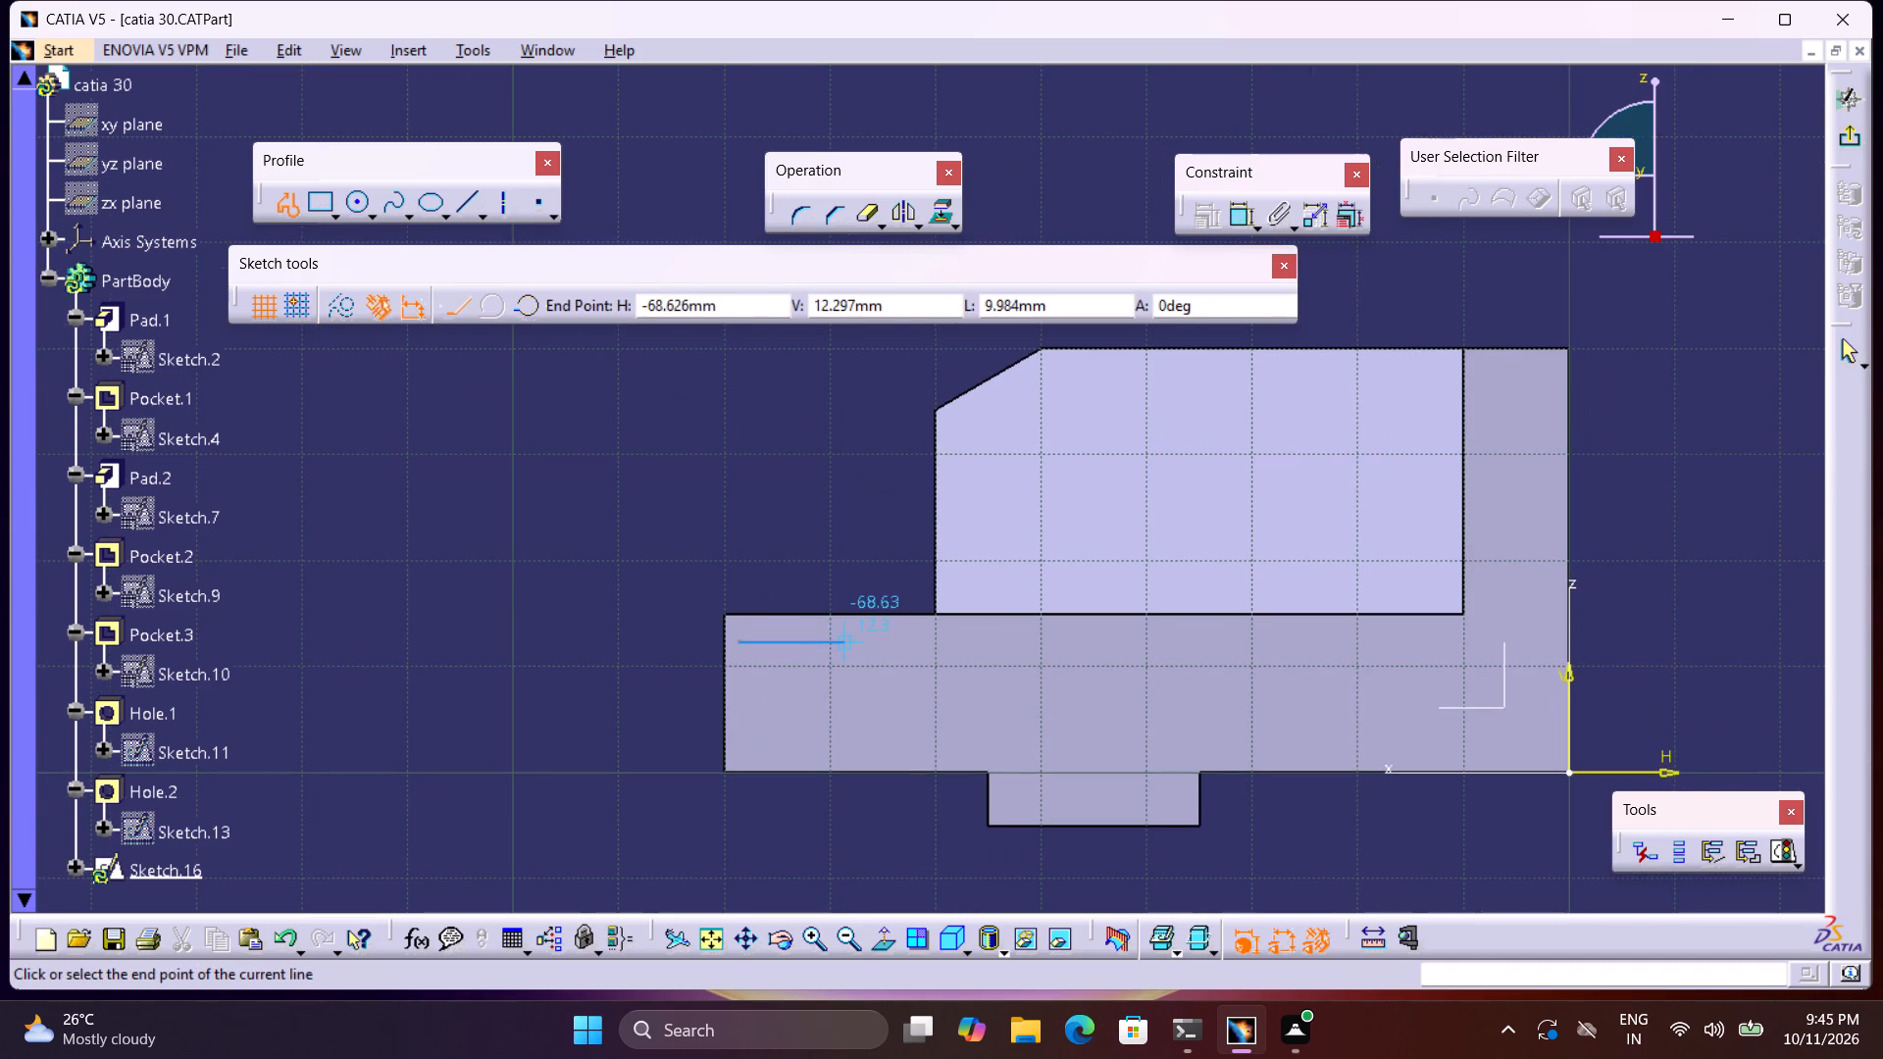
click(845, 642)
click(740, 694)
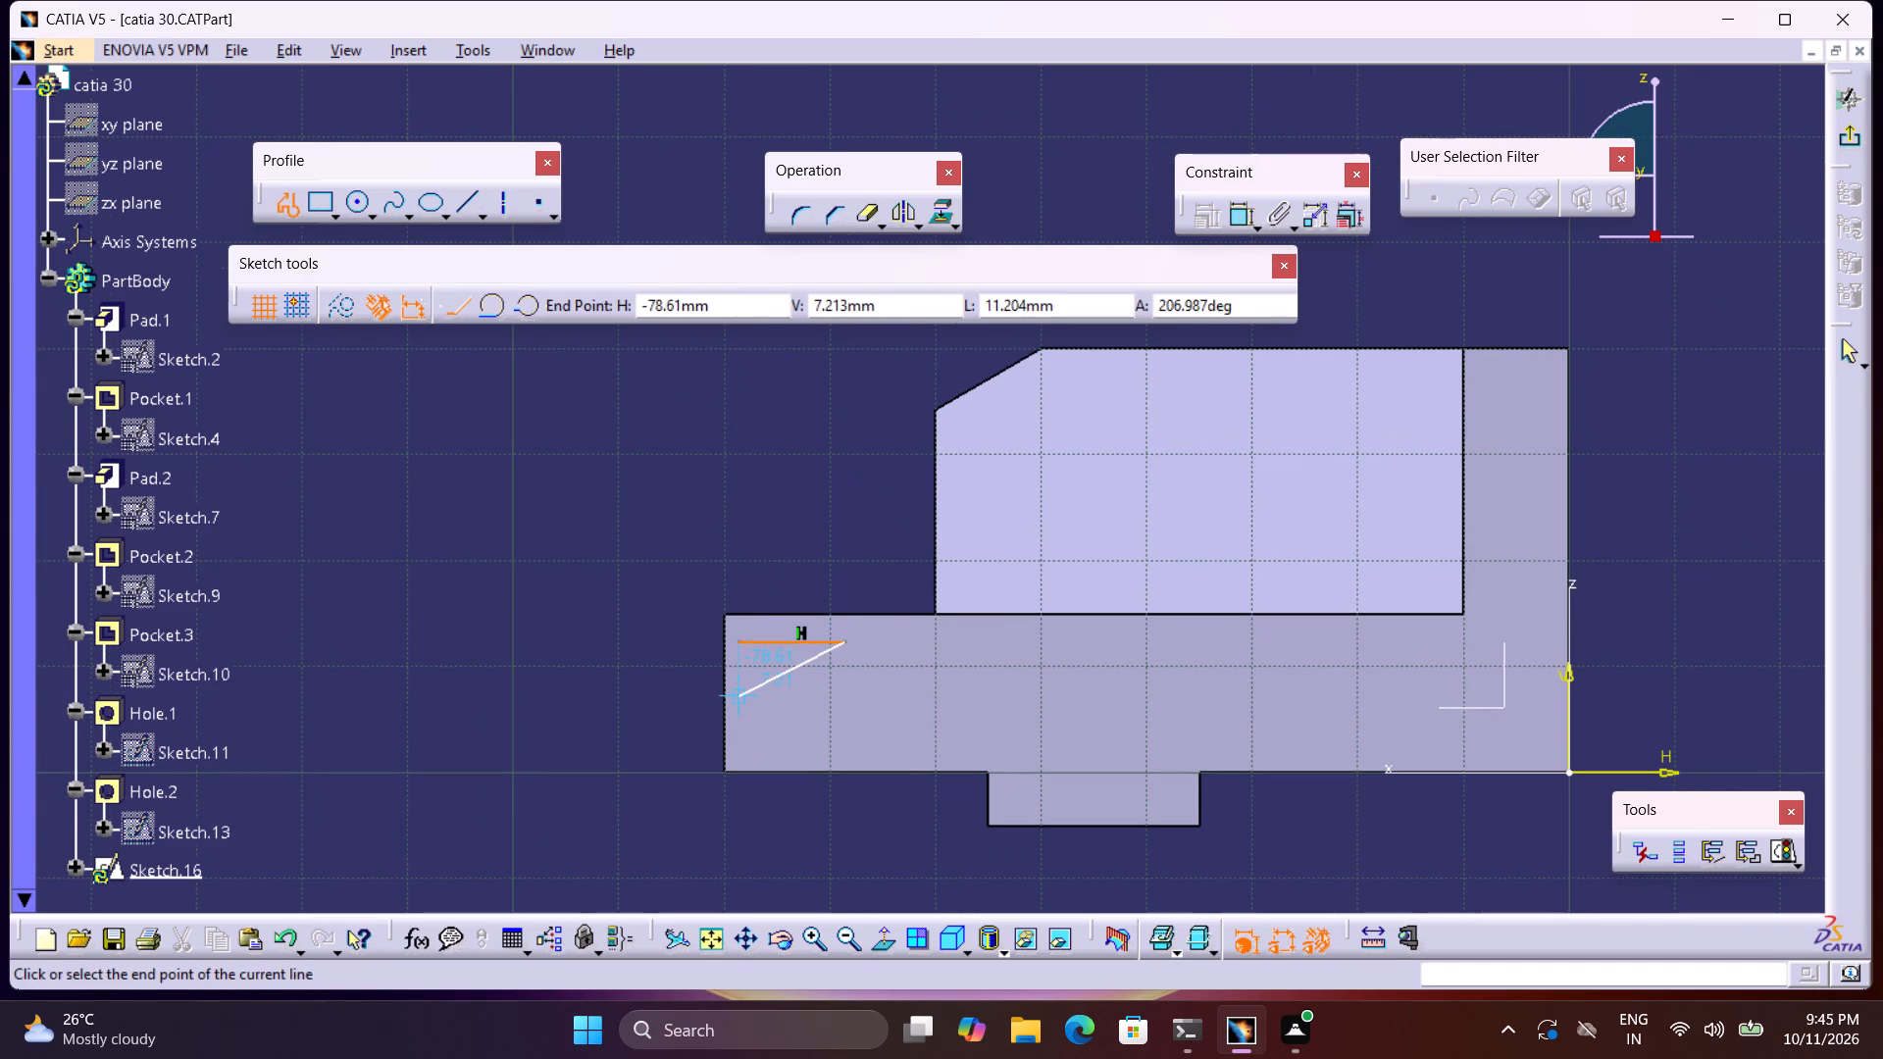
click(736, 641)
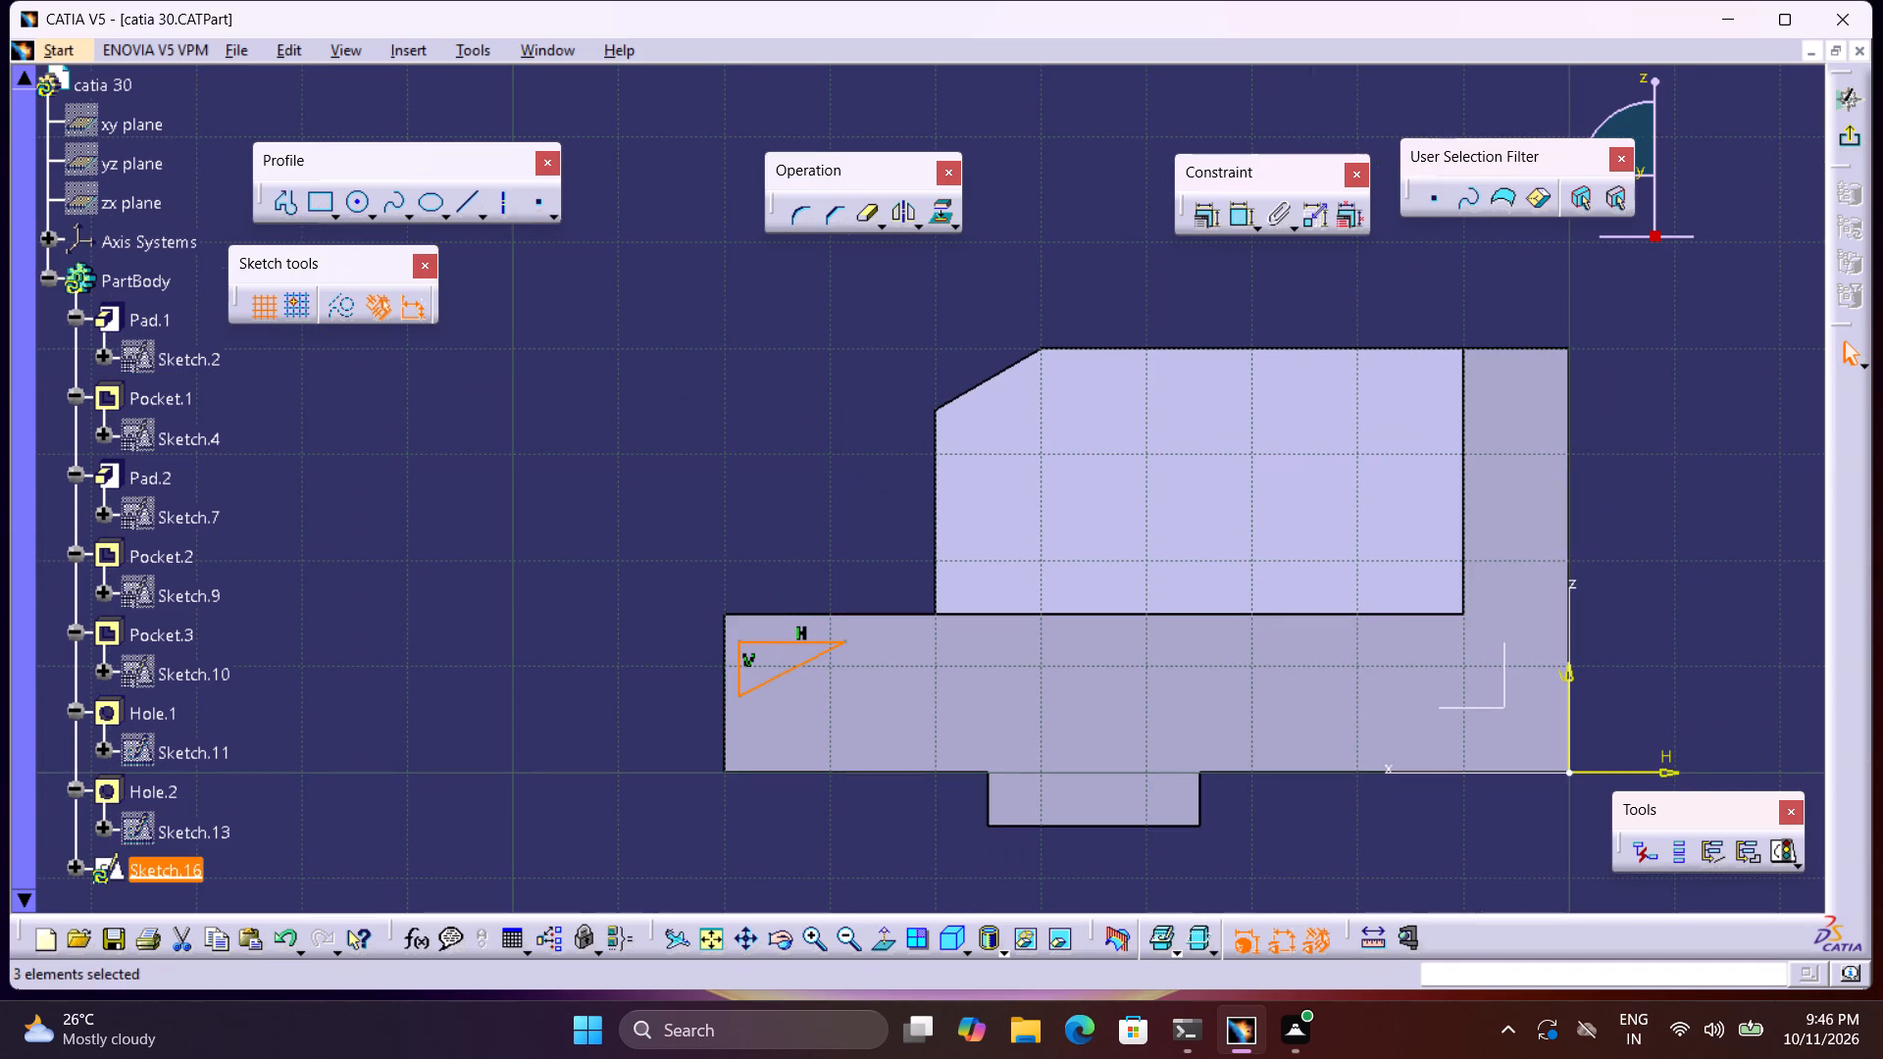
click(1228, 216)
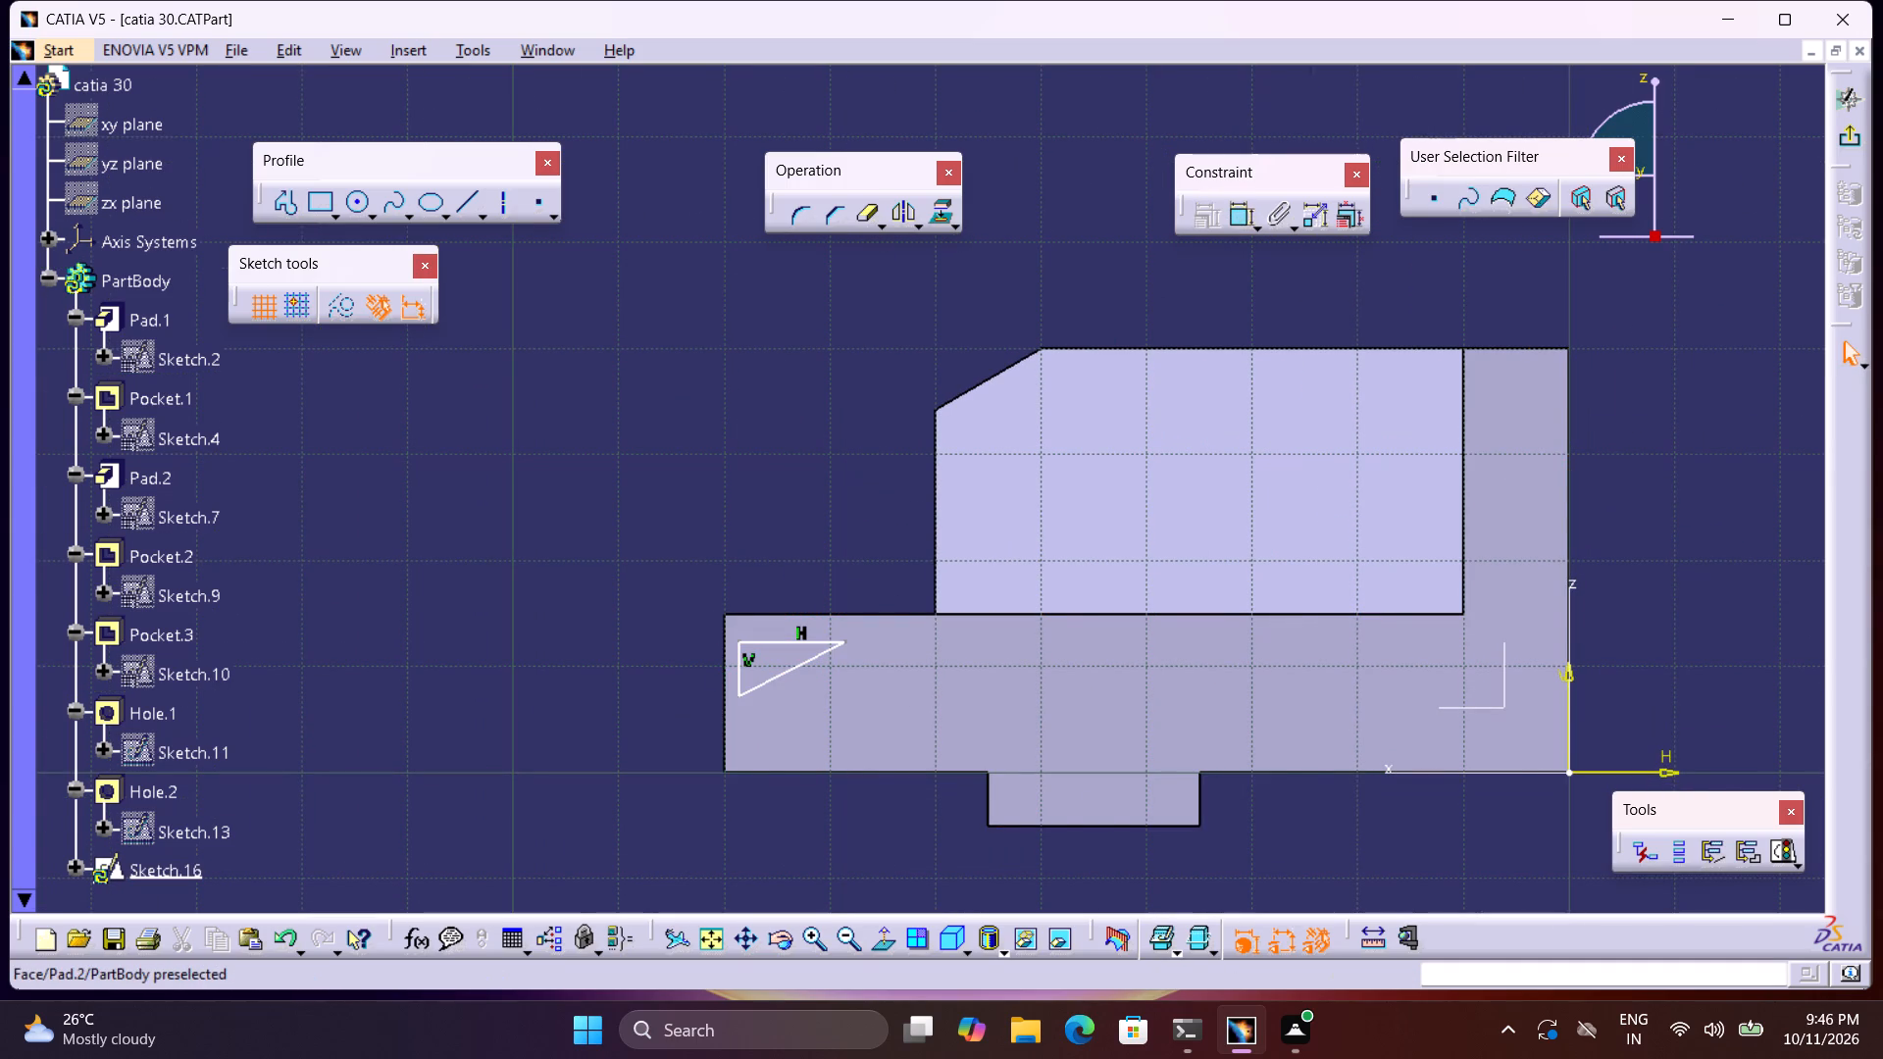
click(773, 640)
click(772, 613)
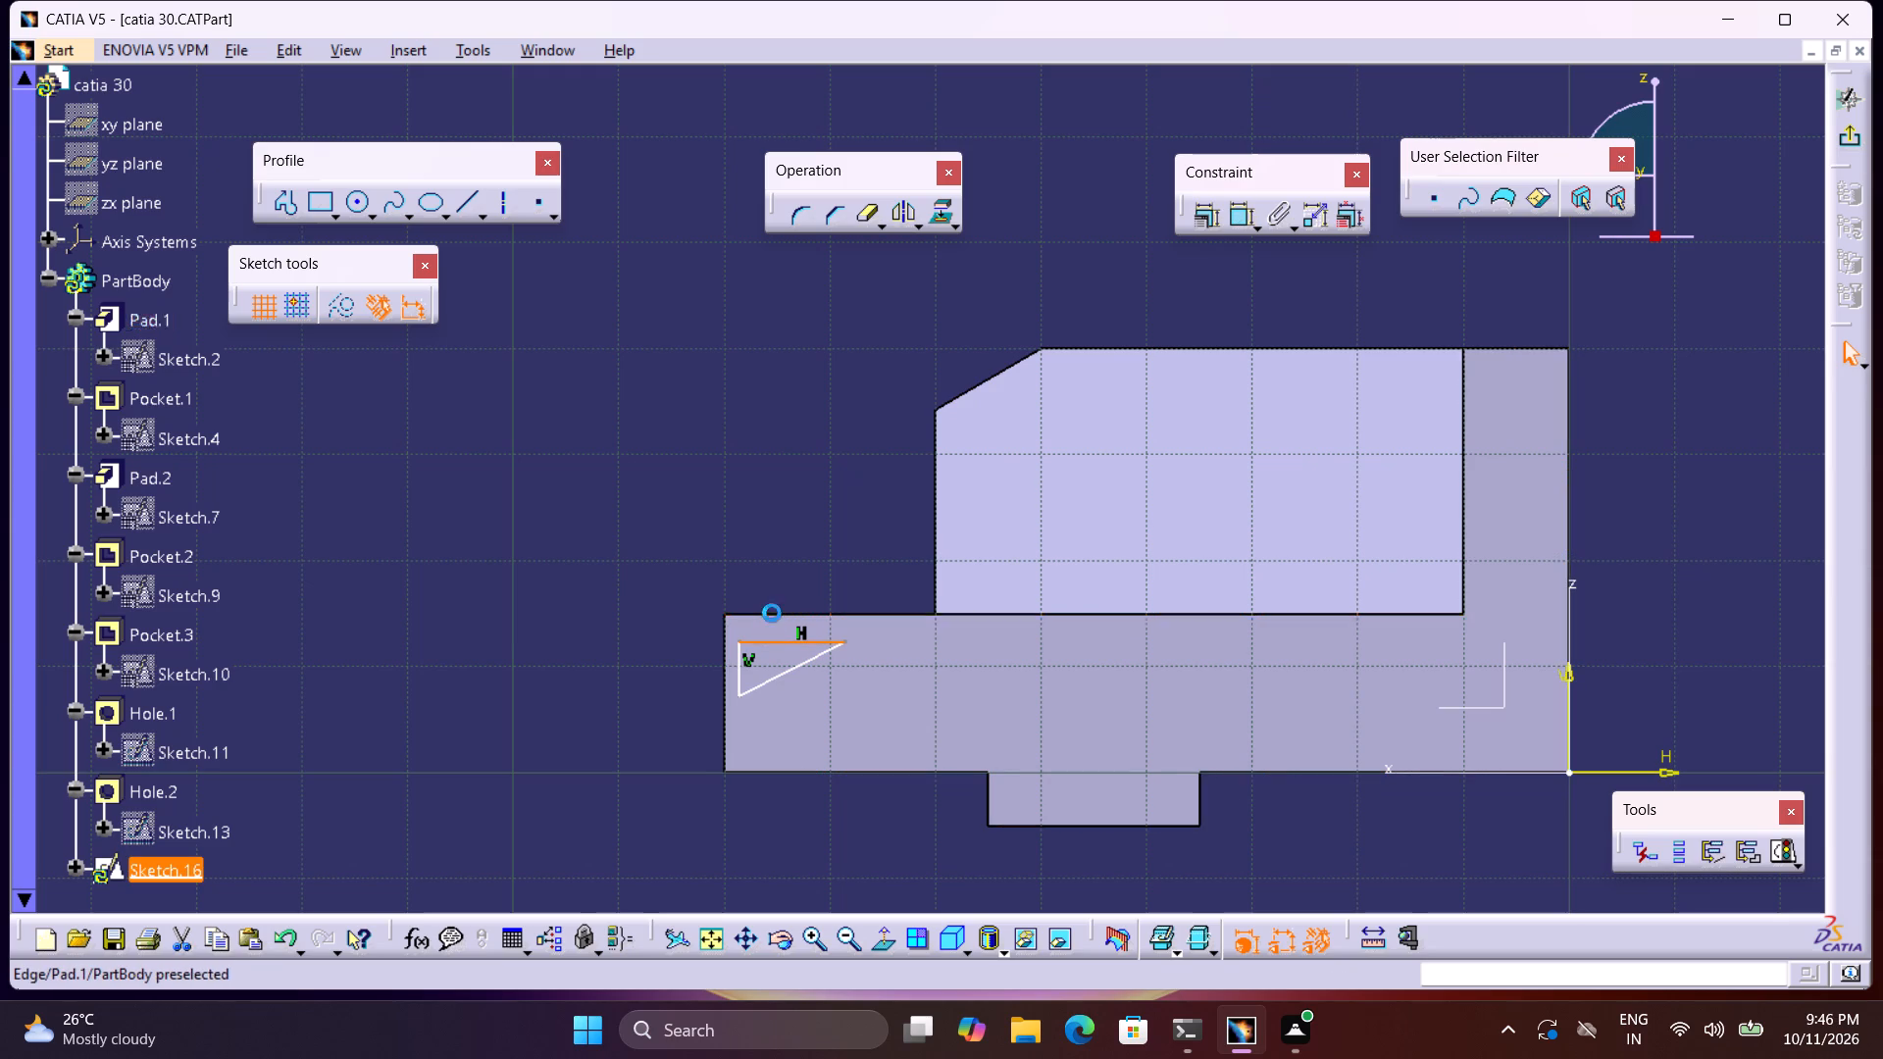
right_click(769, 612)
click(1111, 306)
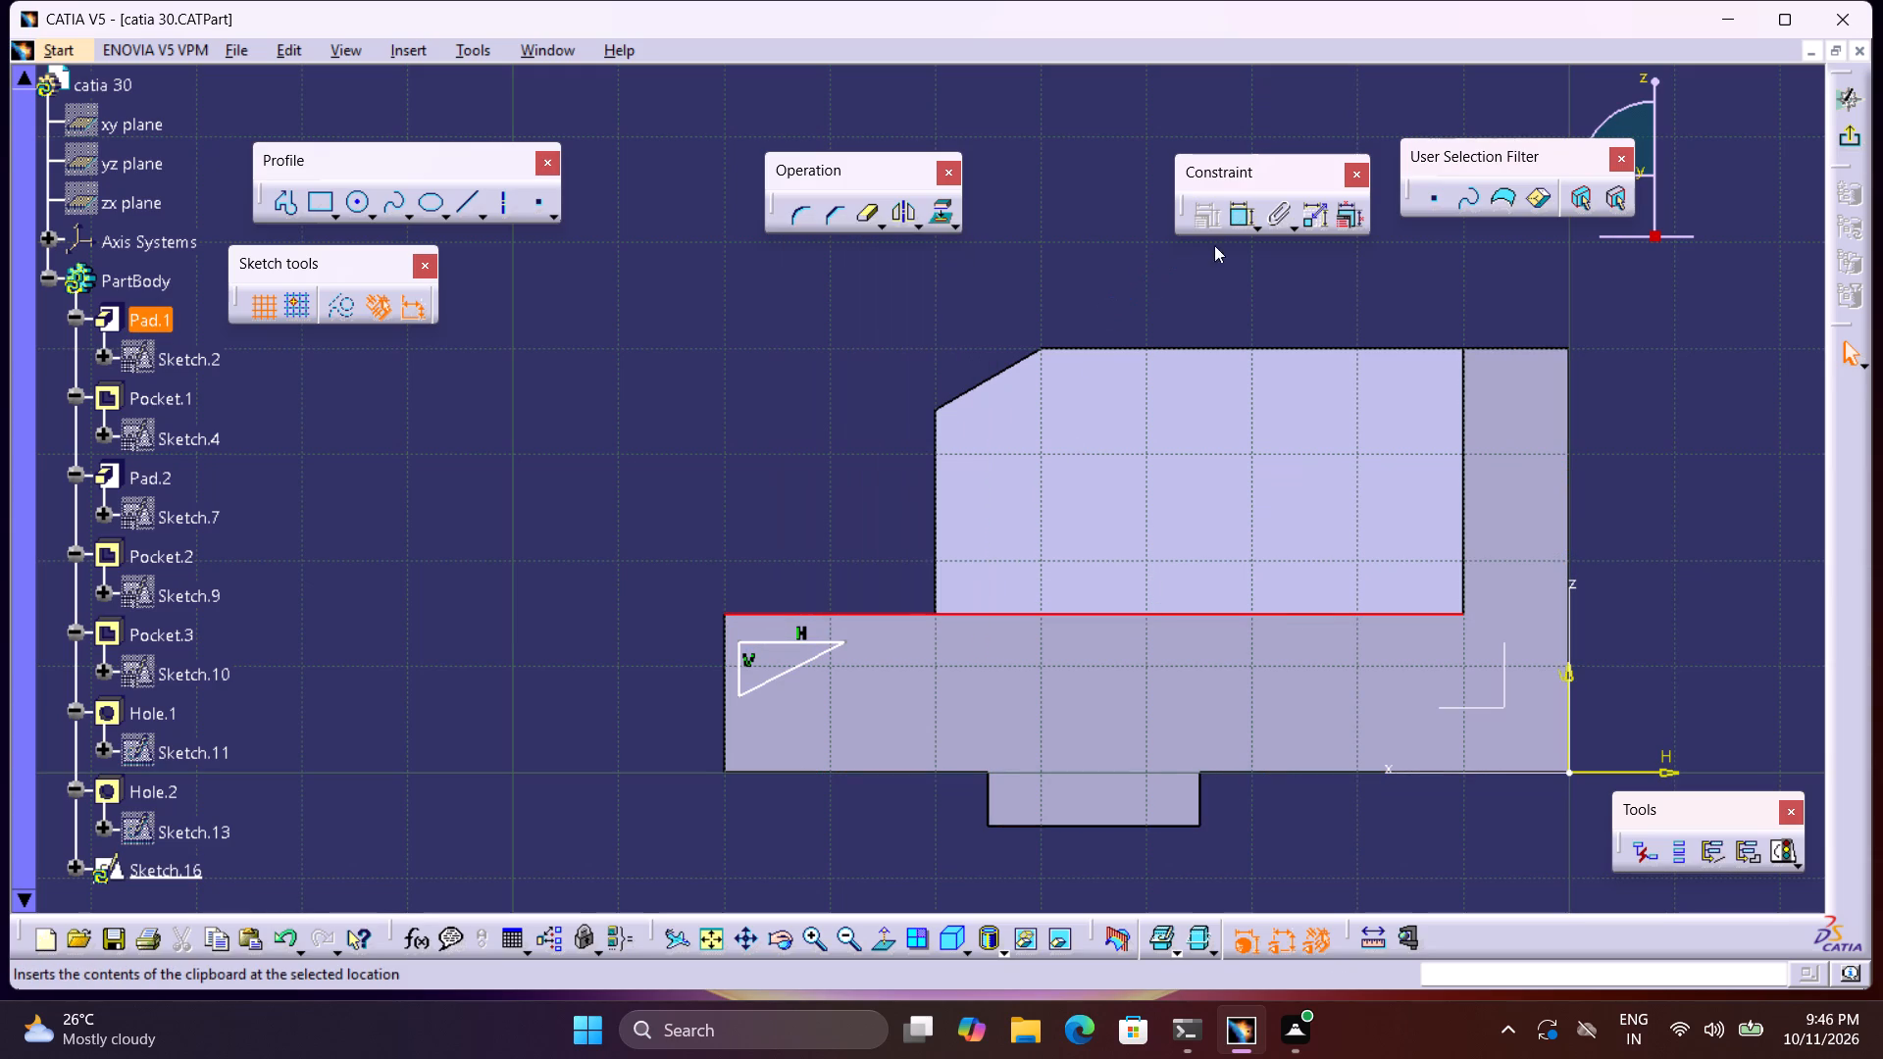
Make the triangle's horizontal line coincident with the base's upper edge and its vertical line coincident with the base's front edge.
double_click(1238, 227)
click(760, 644)
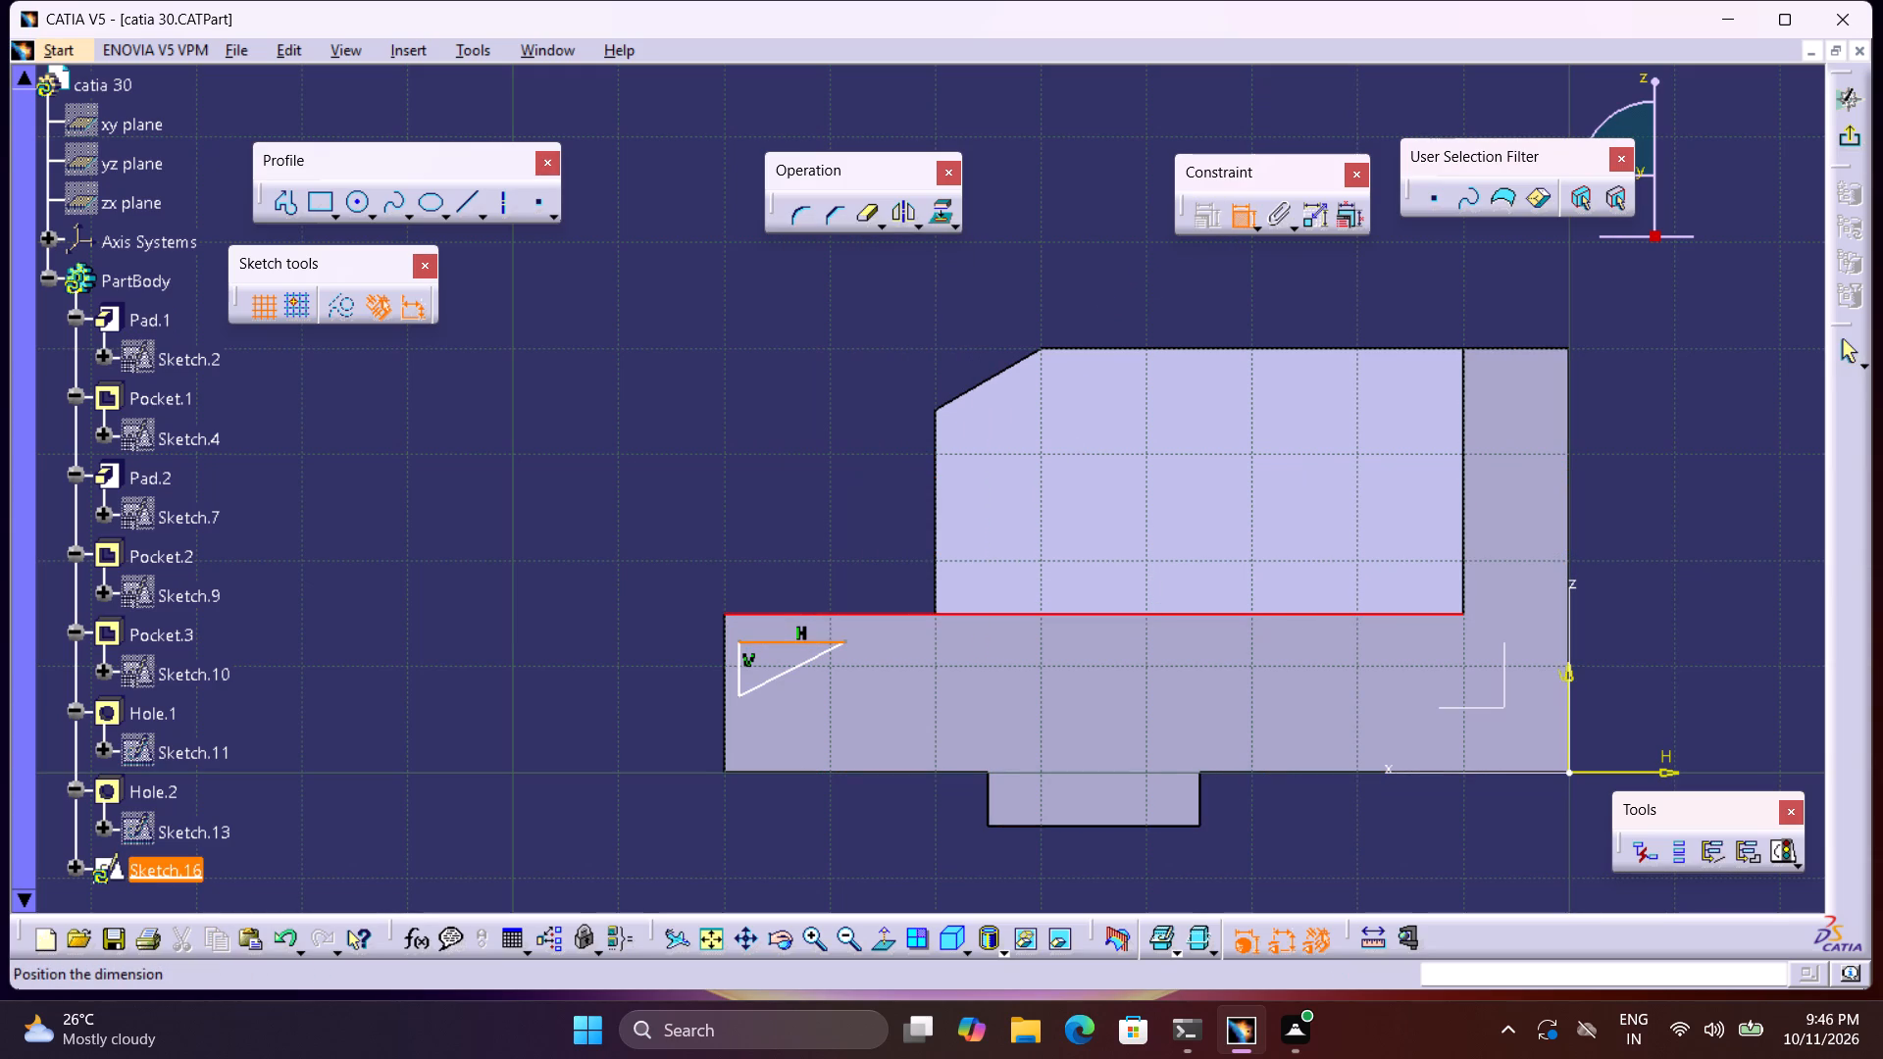
right_click(768, 611)
click(863, 516)
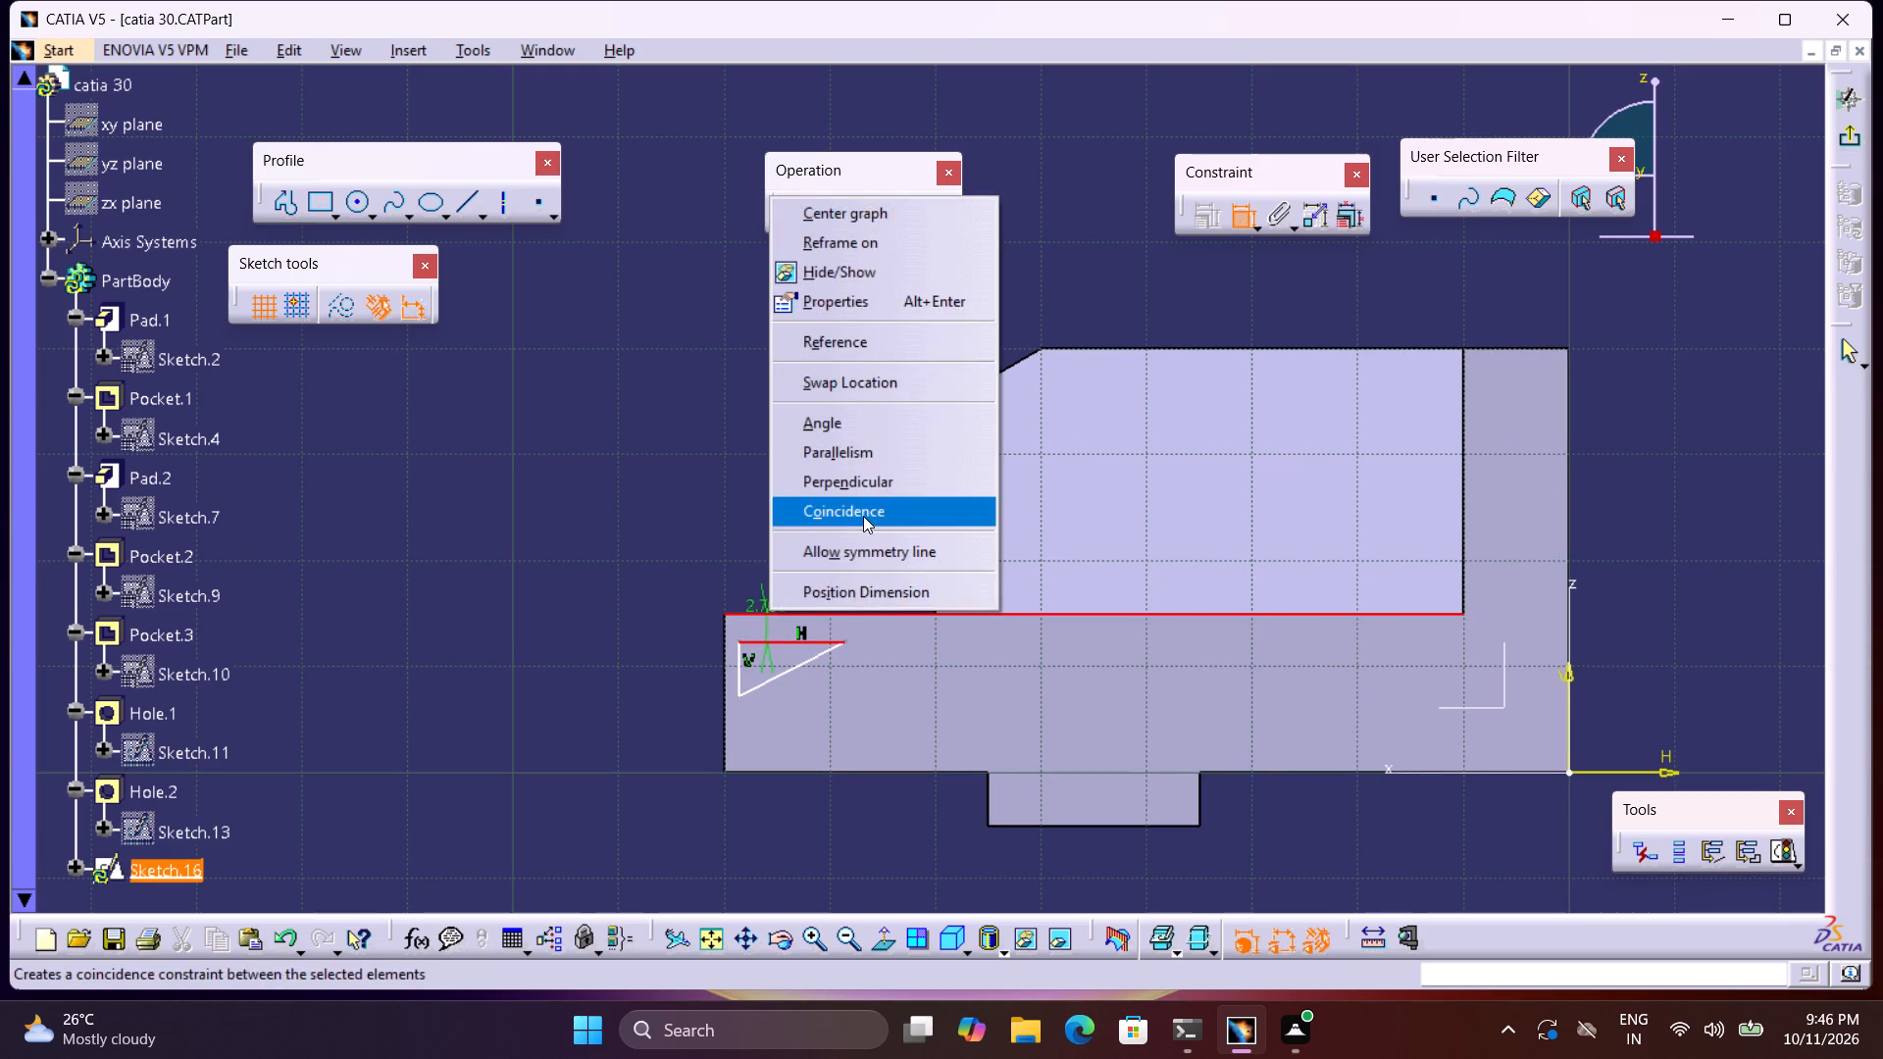
click(743, 635)
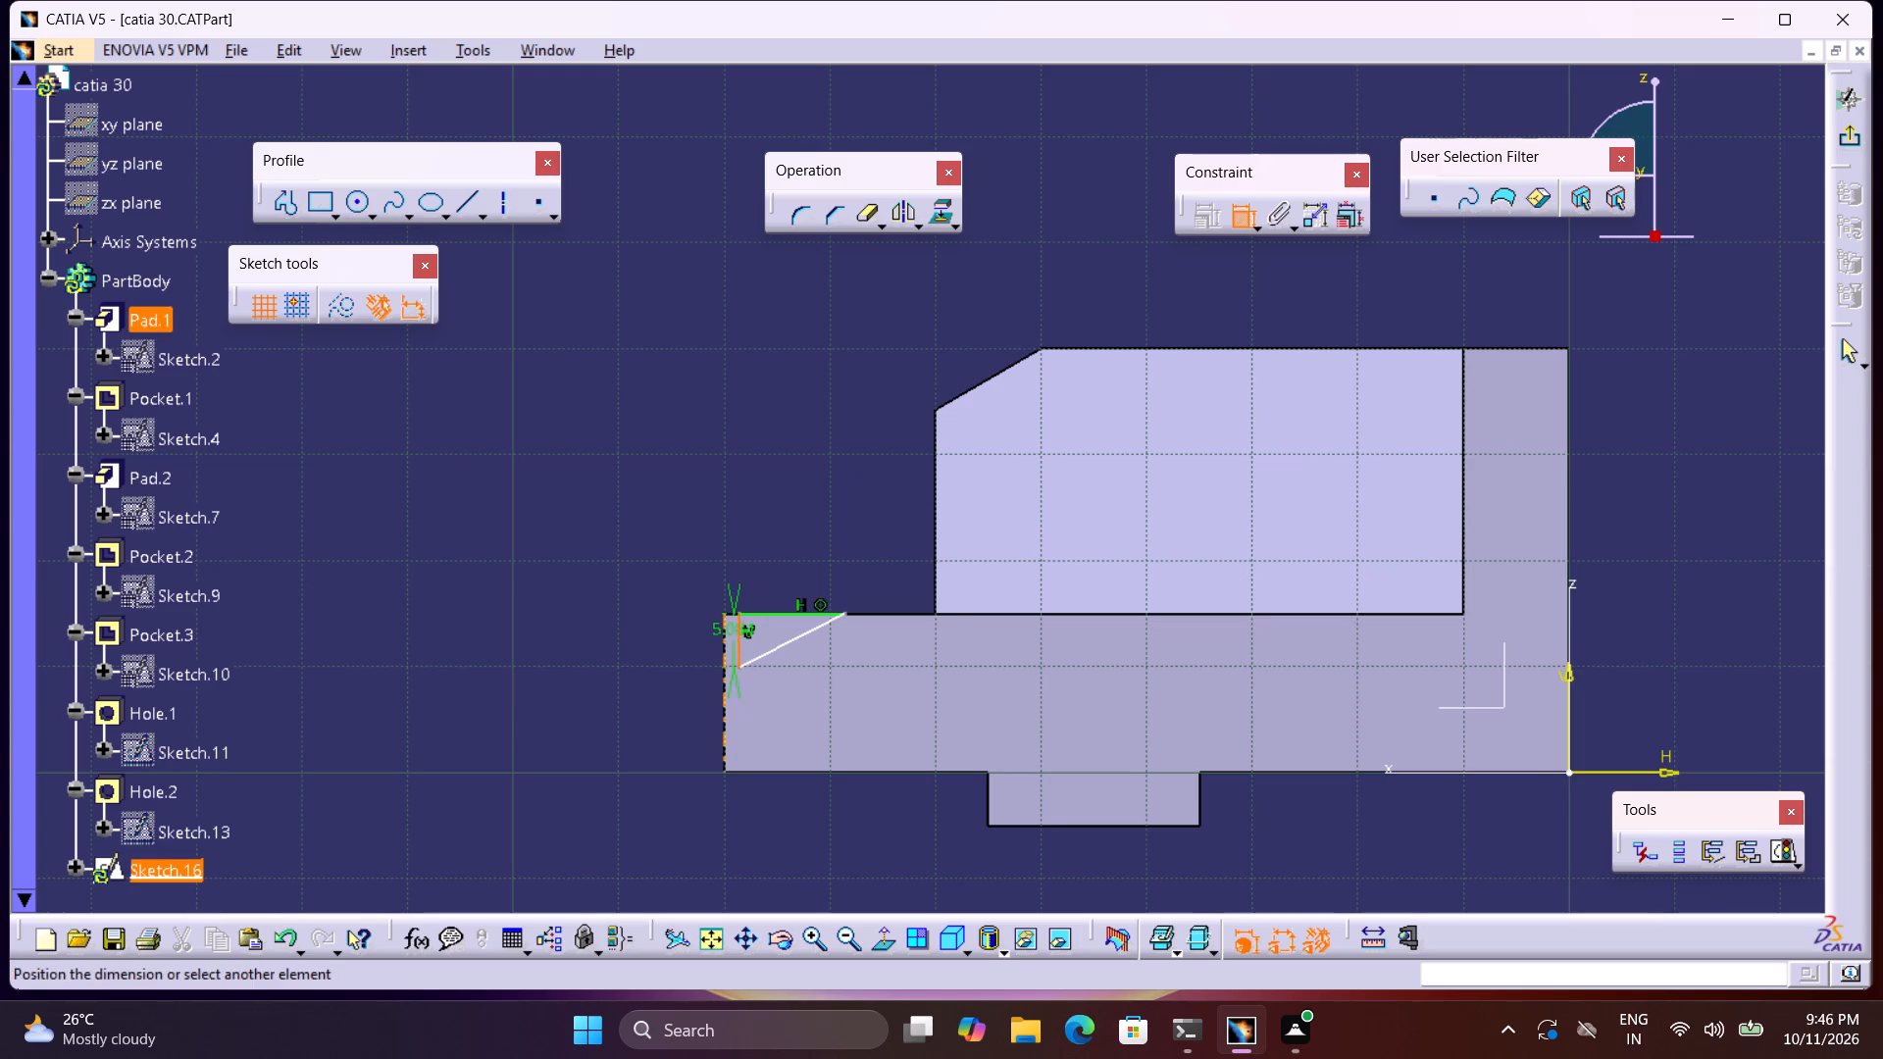
click(727, 629)
right_click(727, 629)
click(826, 536)
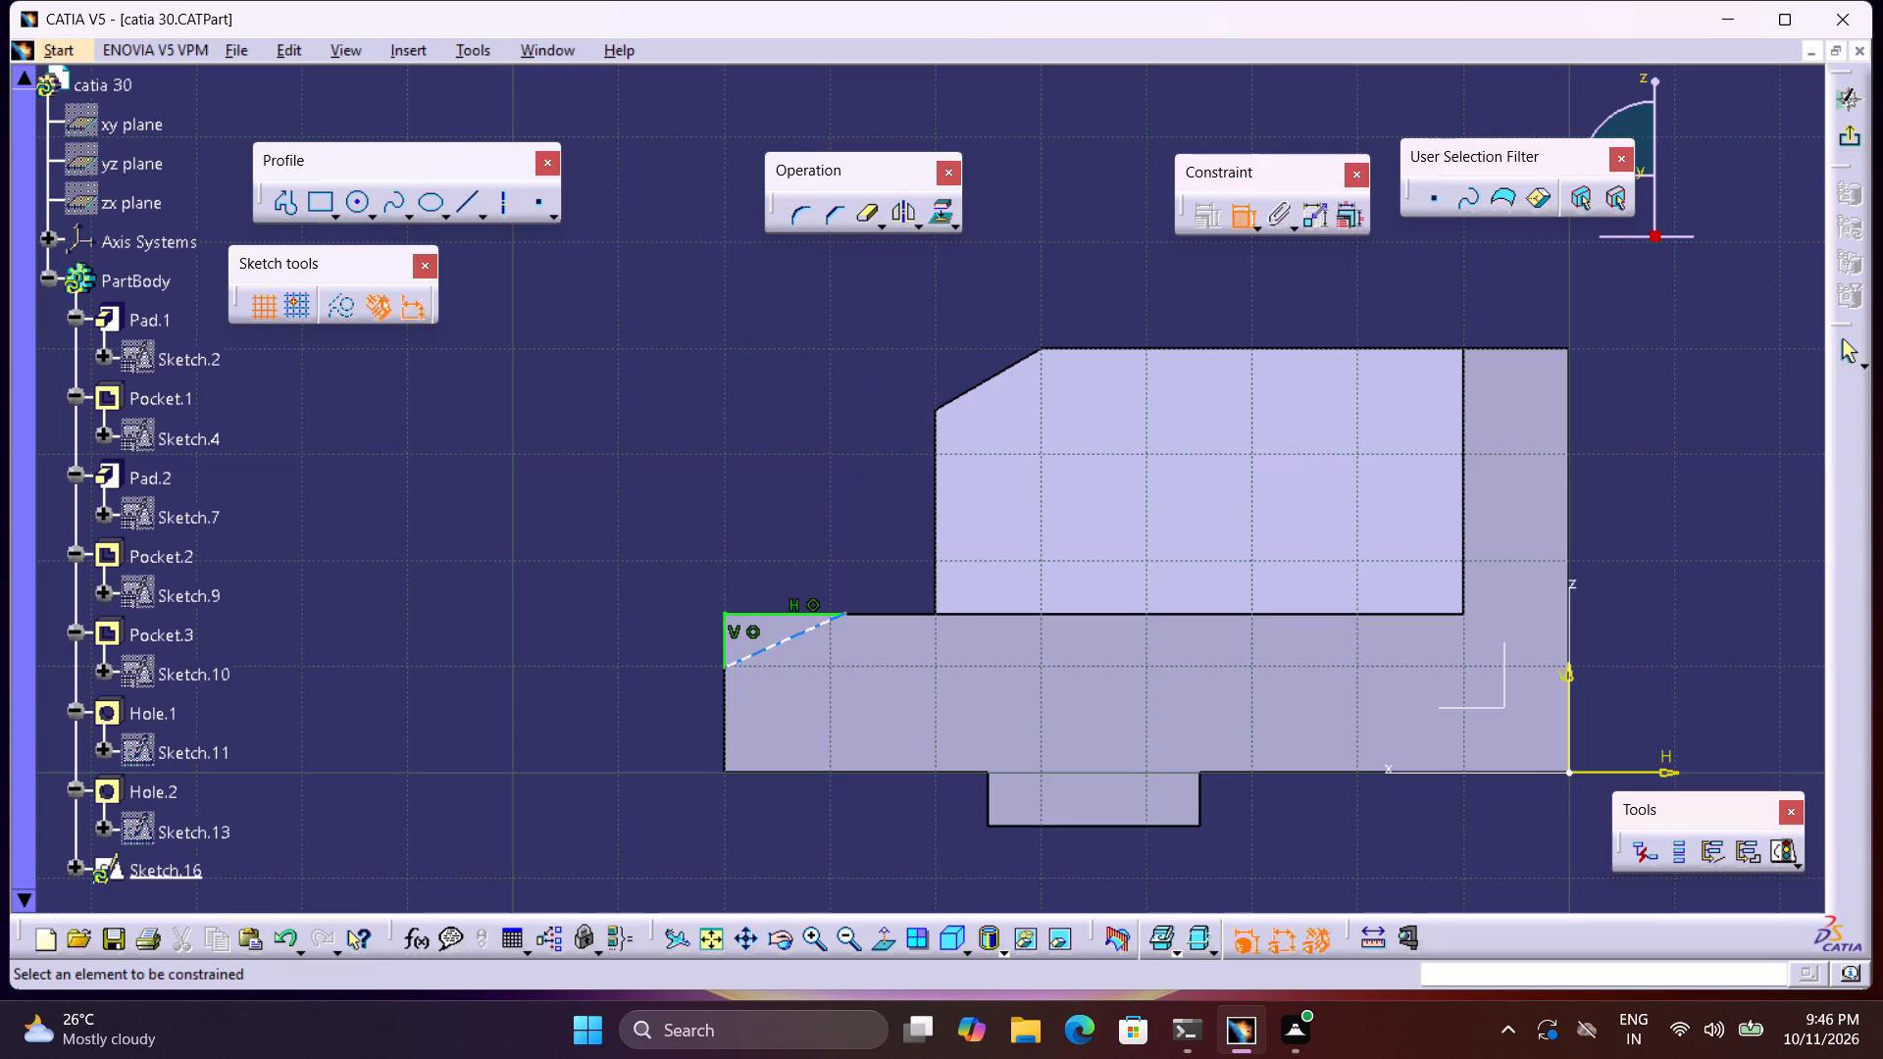
Dimension the triangle's vertical side and set it to 5 mm.
click(726, 653)
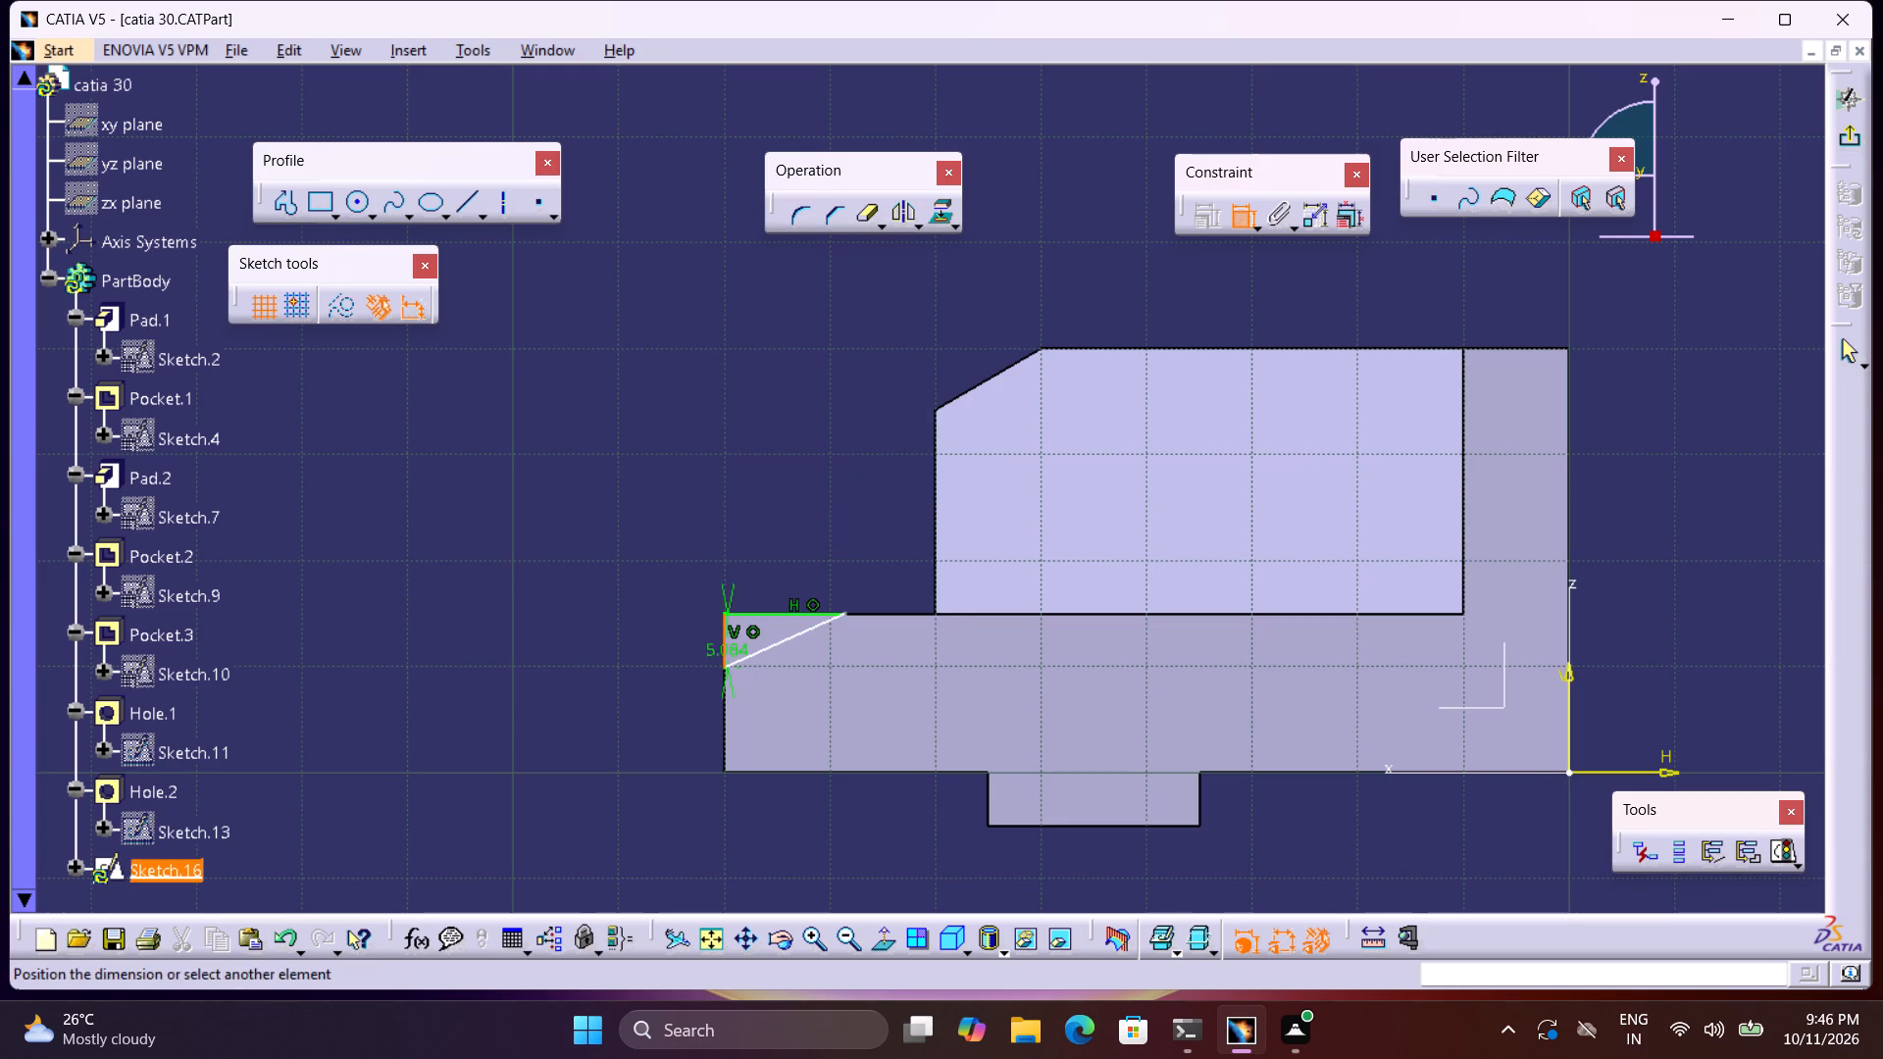
click(688, 659)
double_click(700, 654)
key(5)
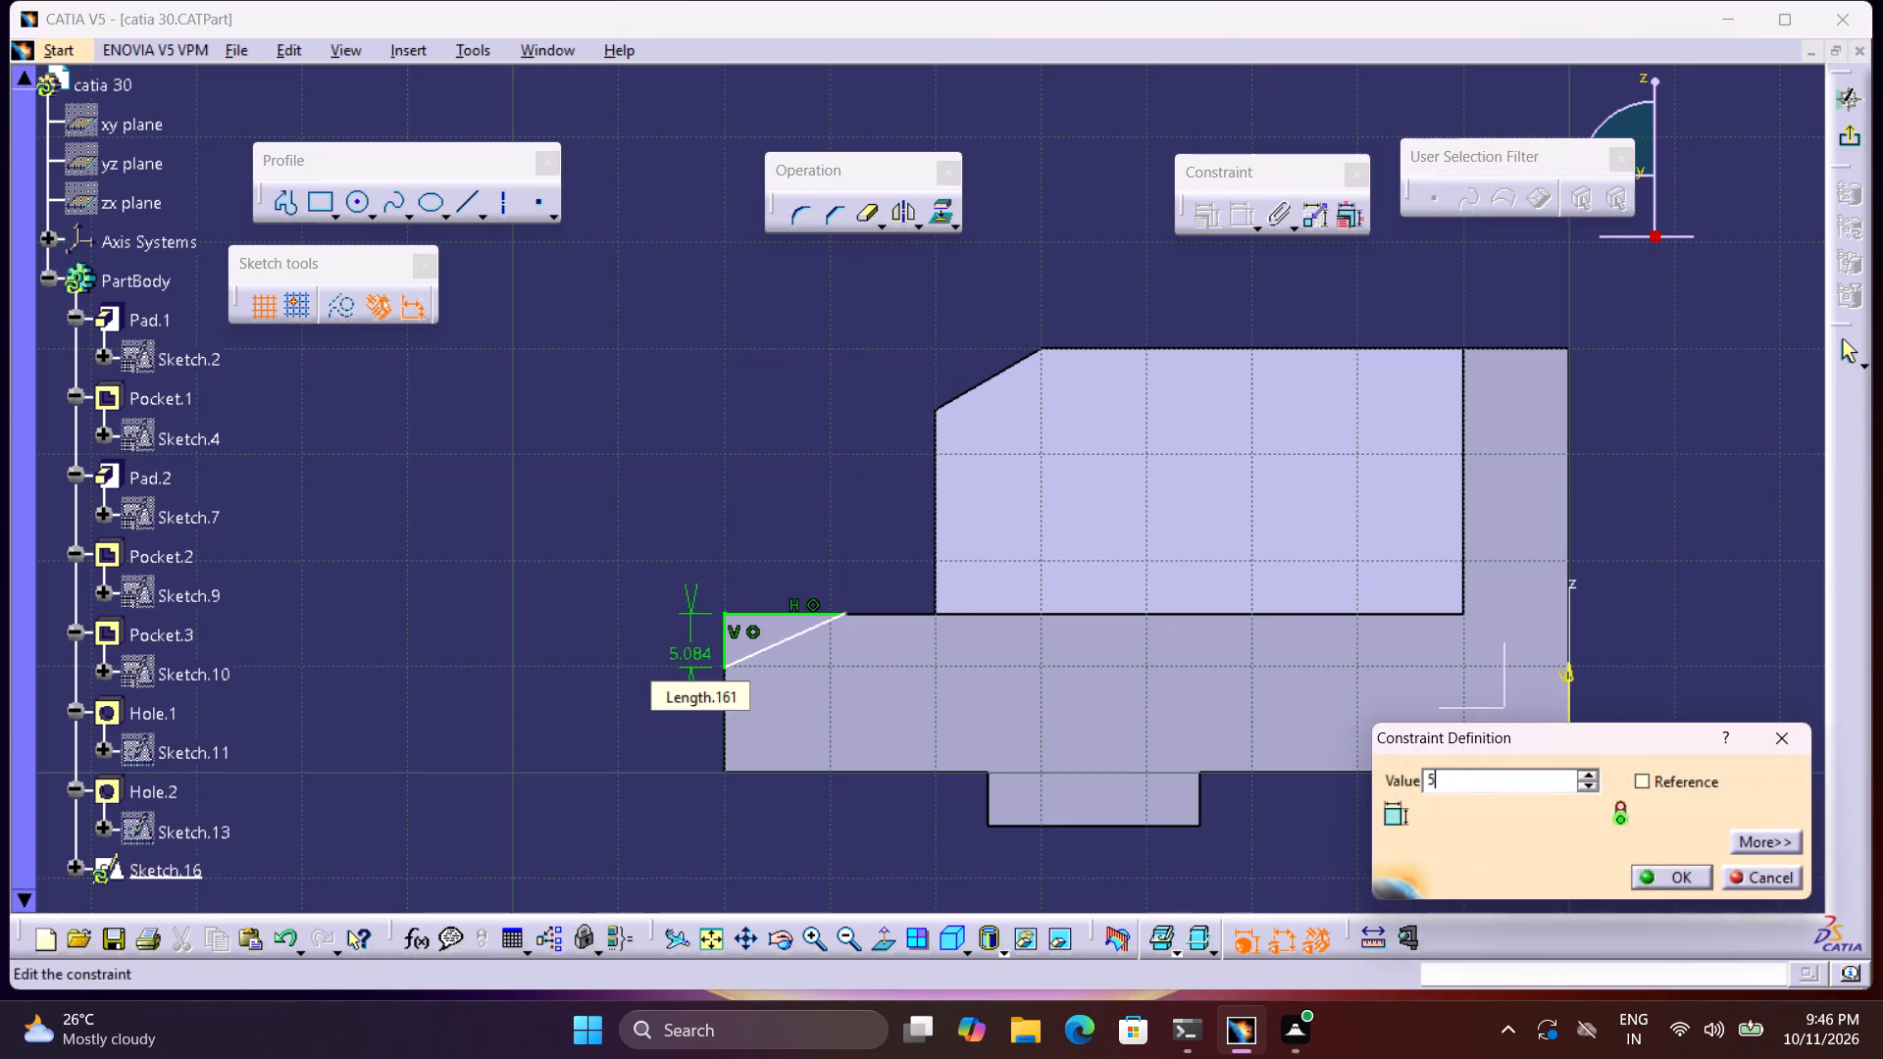
key(Return)
Set the length of the triangle's vertical side to 10 mm.
double_click(700, 654)
double_click(694, 652)
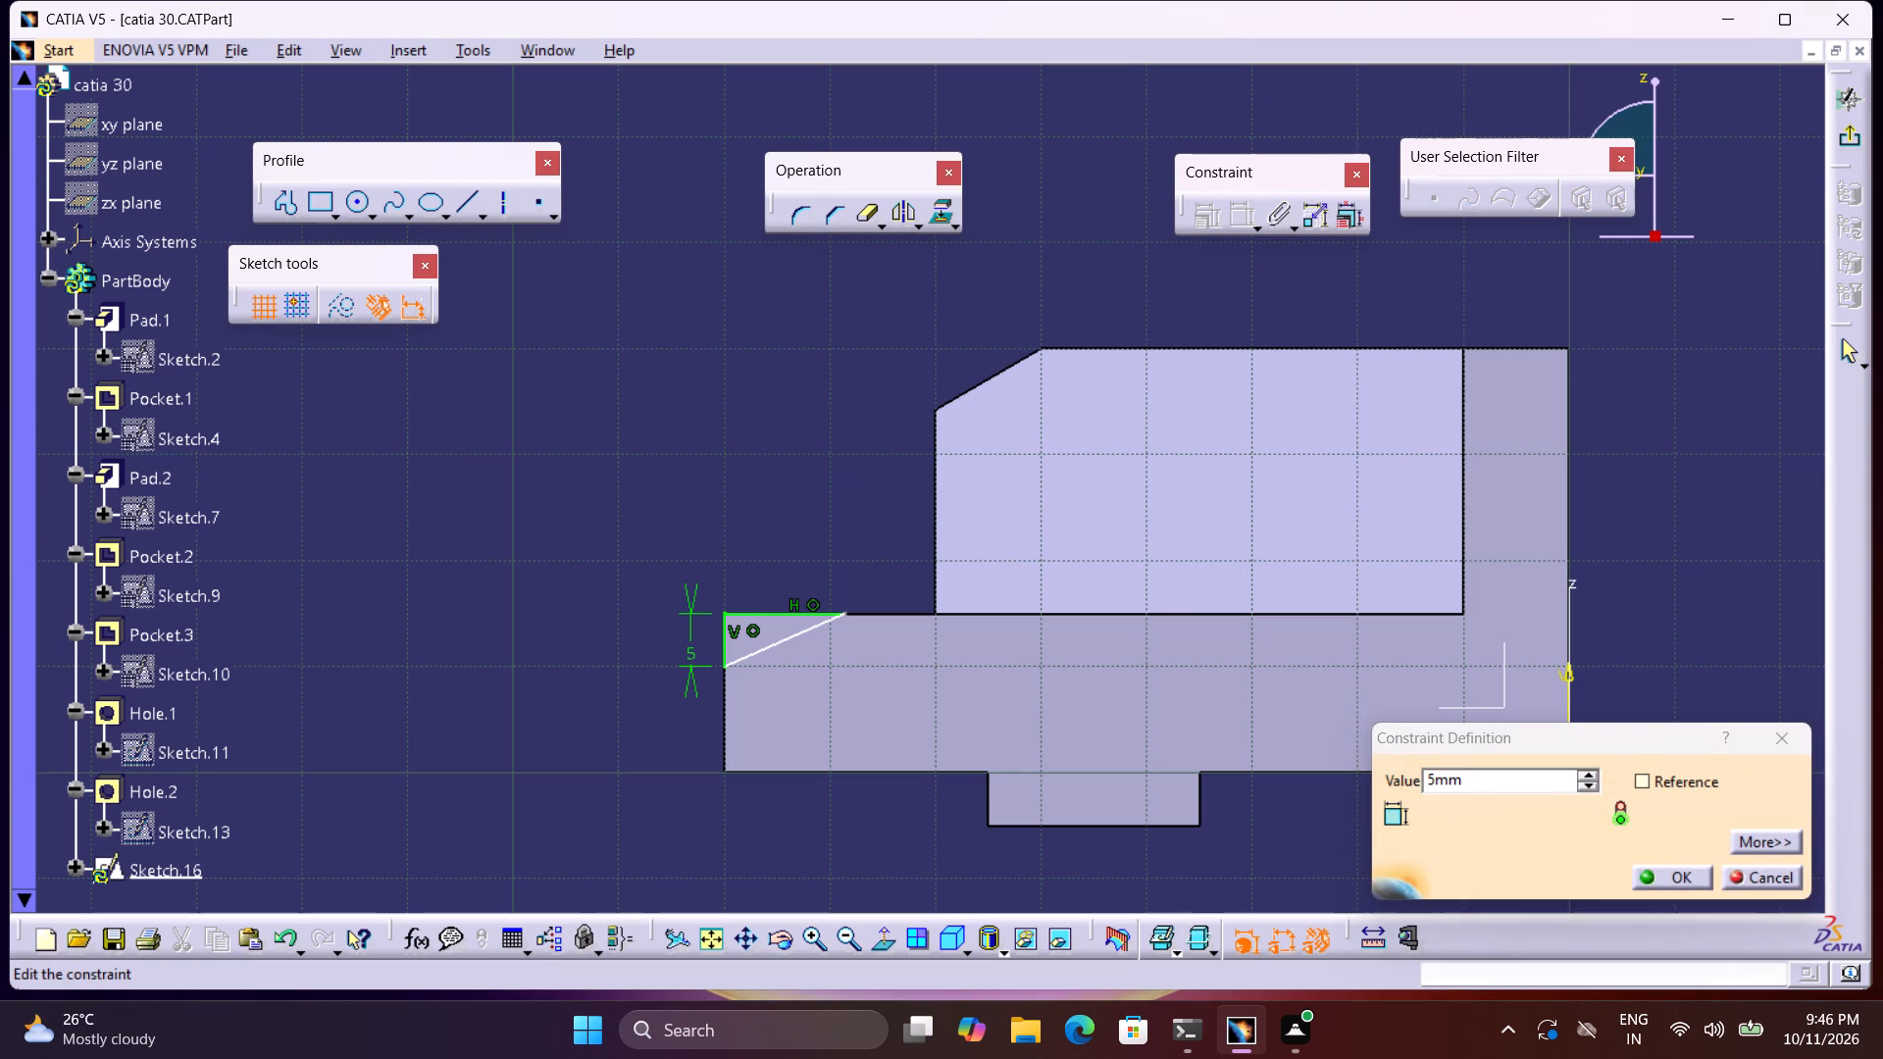
key(1)
double_click(695, 652)
click(696, 652)
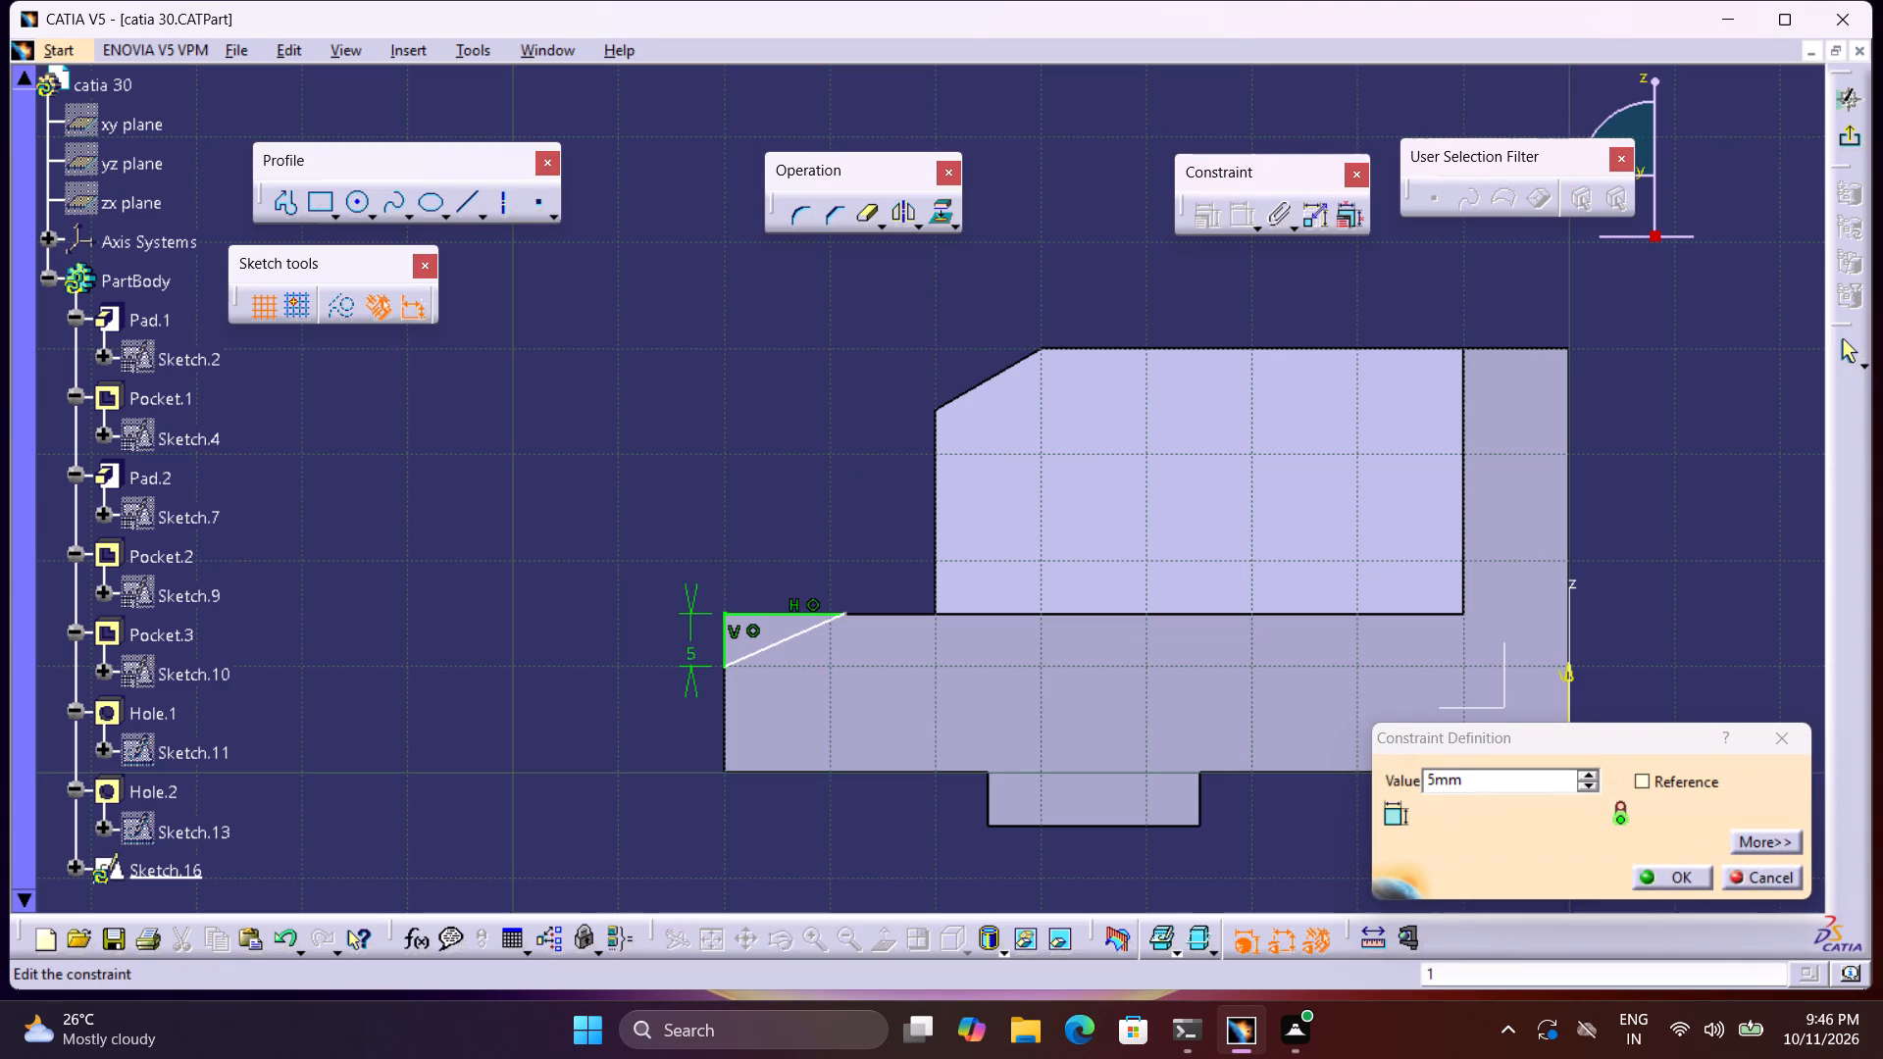
double_click(692, 646)
text(10)
key(Return)
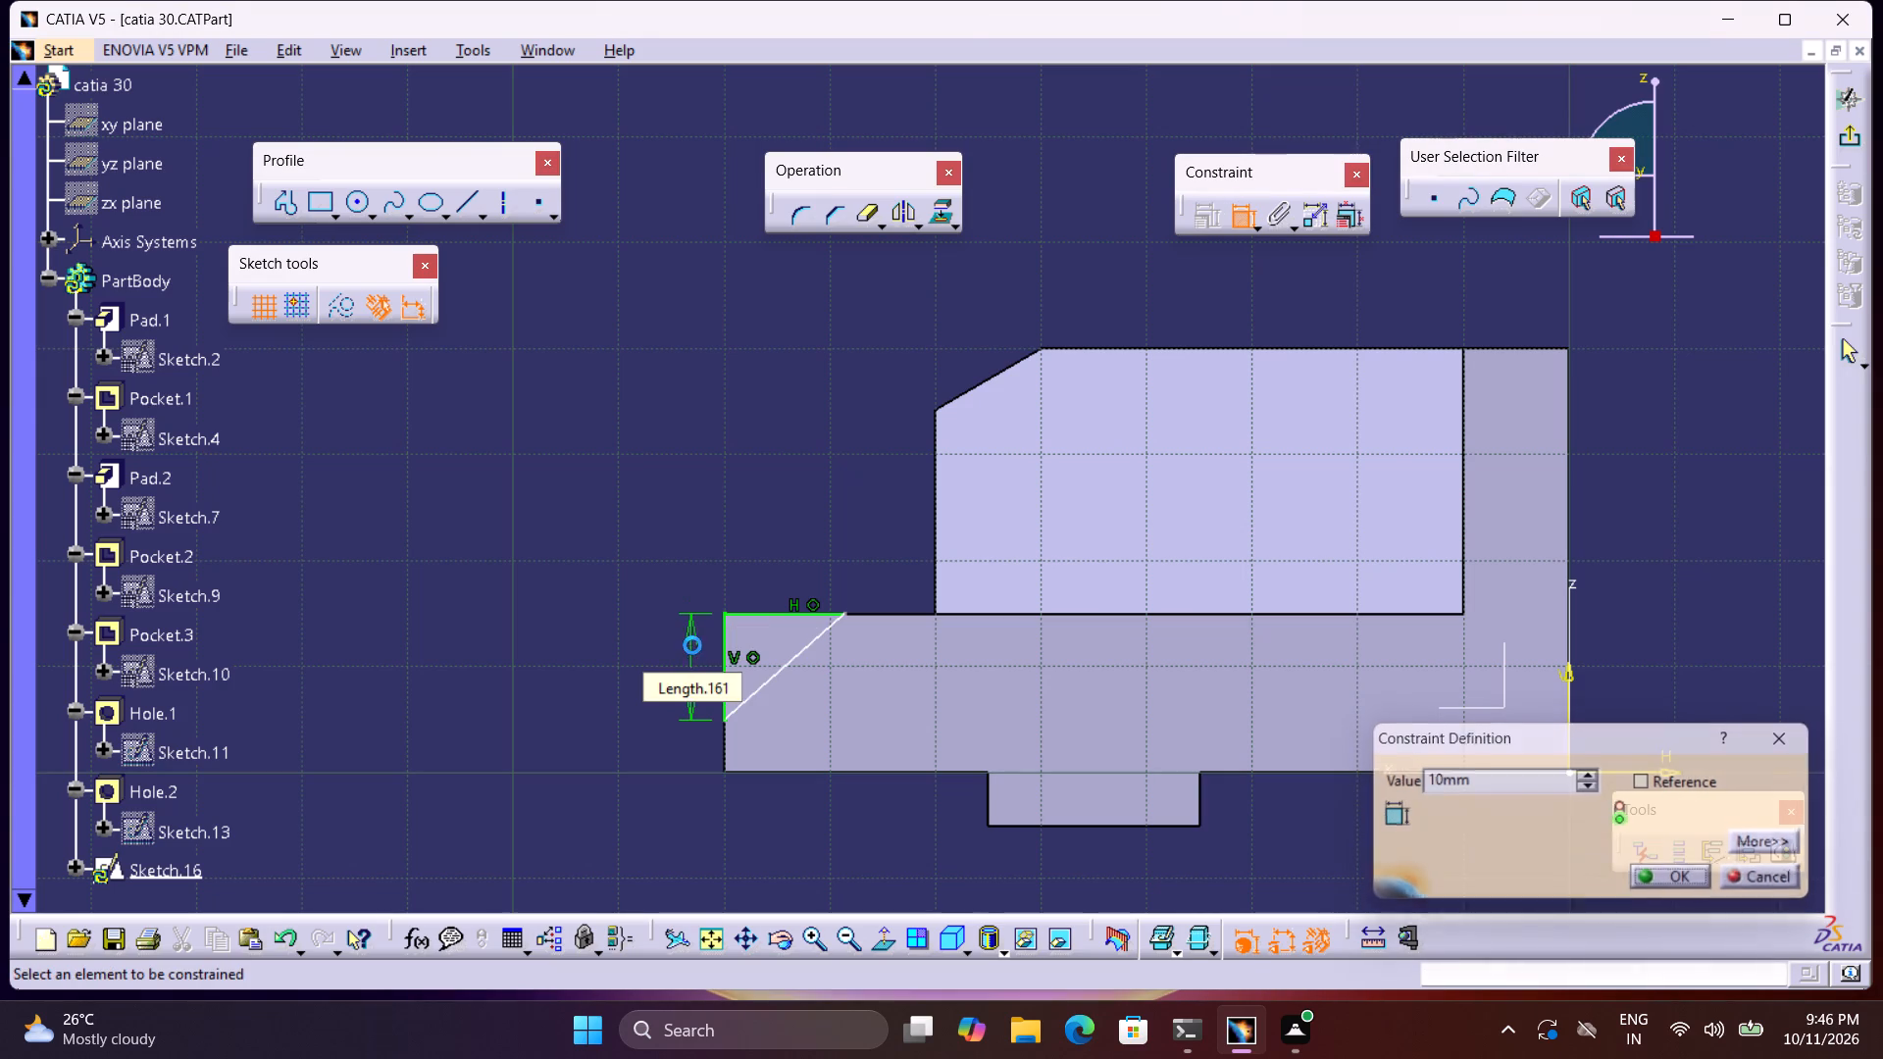
Dimension the triangle's horizontal side as 15 mm and exit the sketch.
click(822, 615)
triple_click(811, 571)
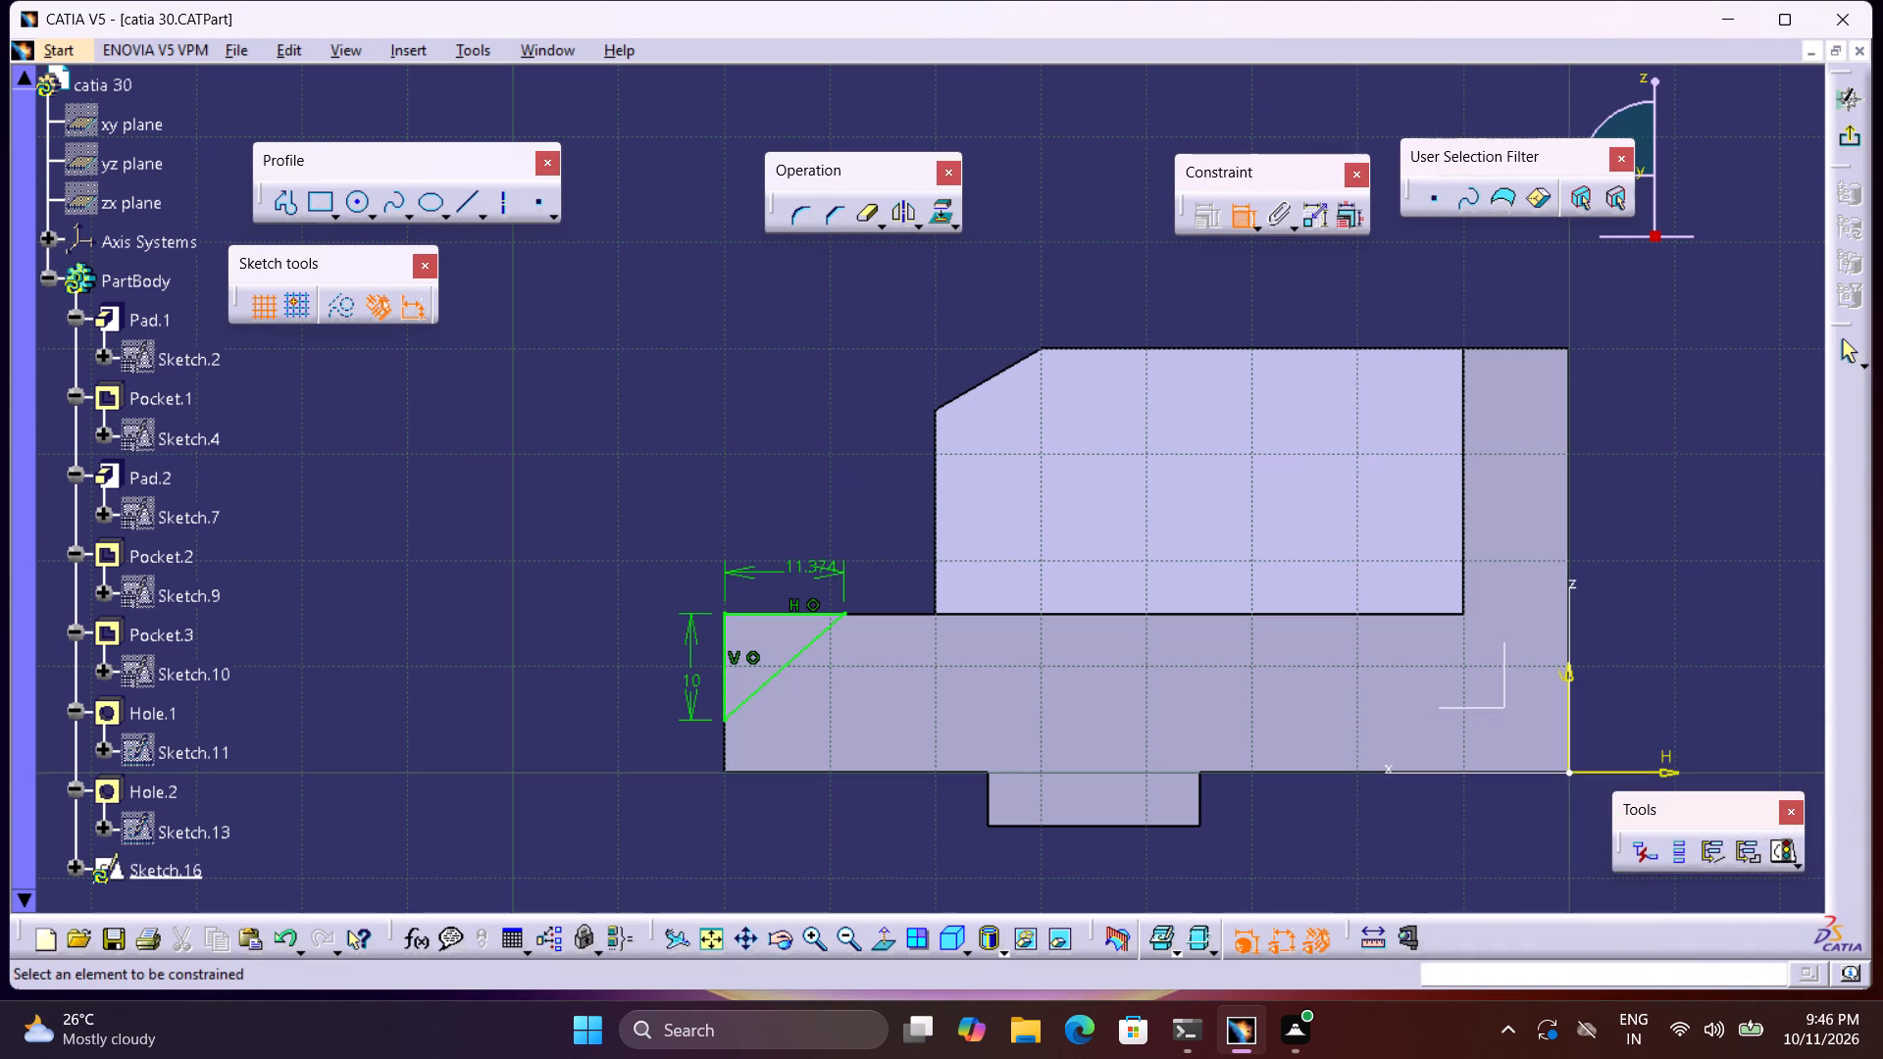
text(15)
key(Return)
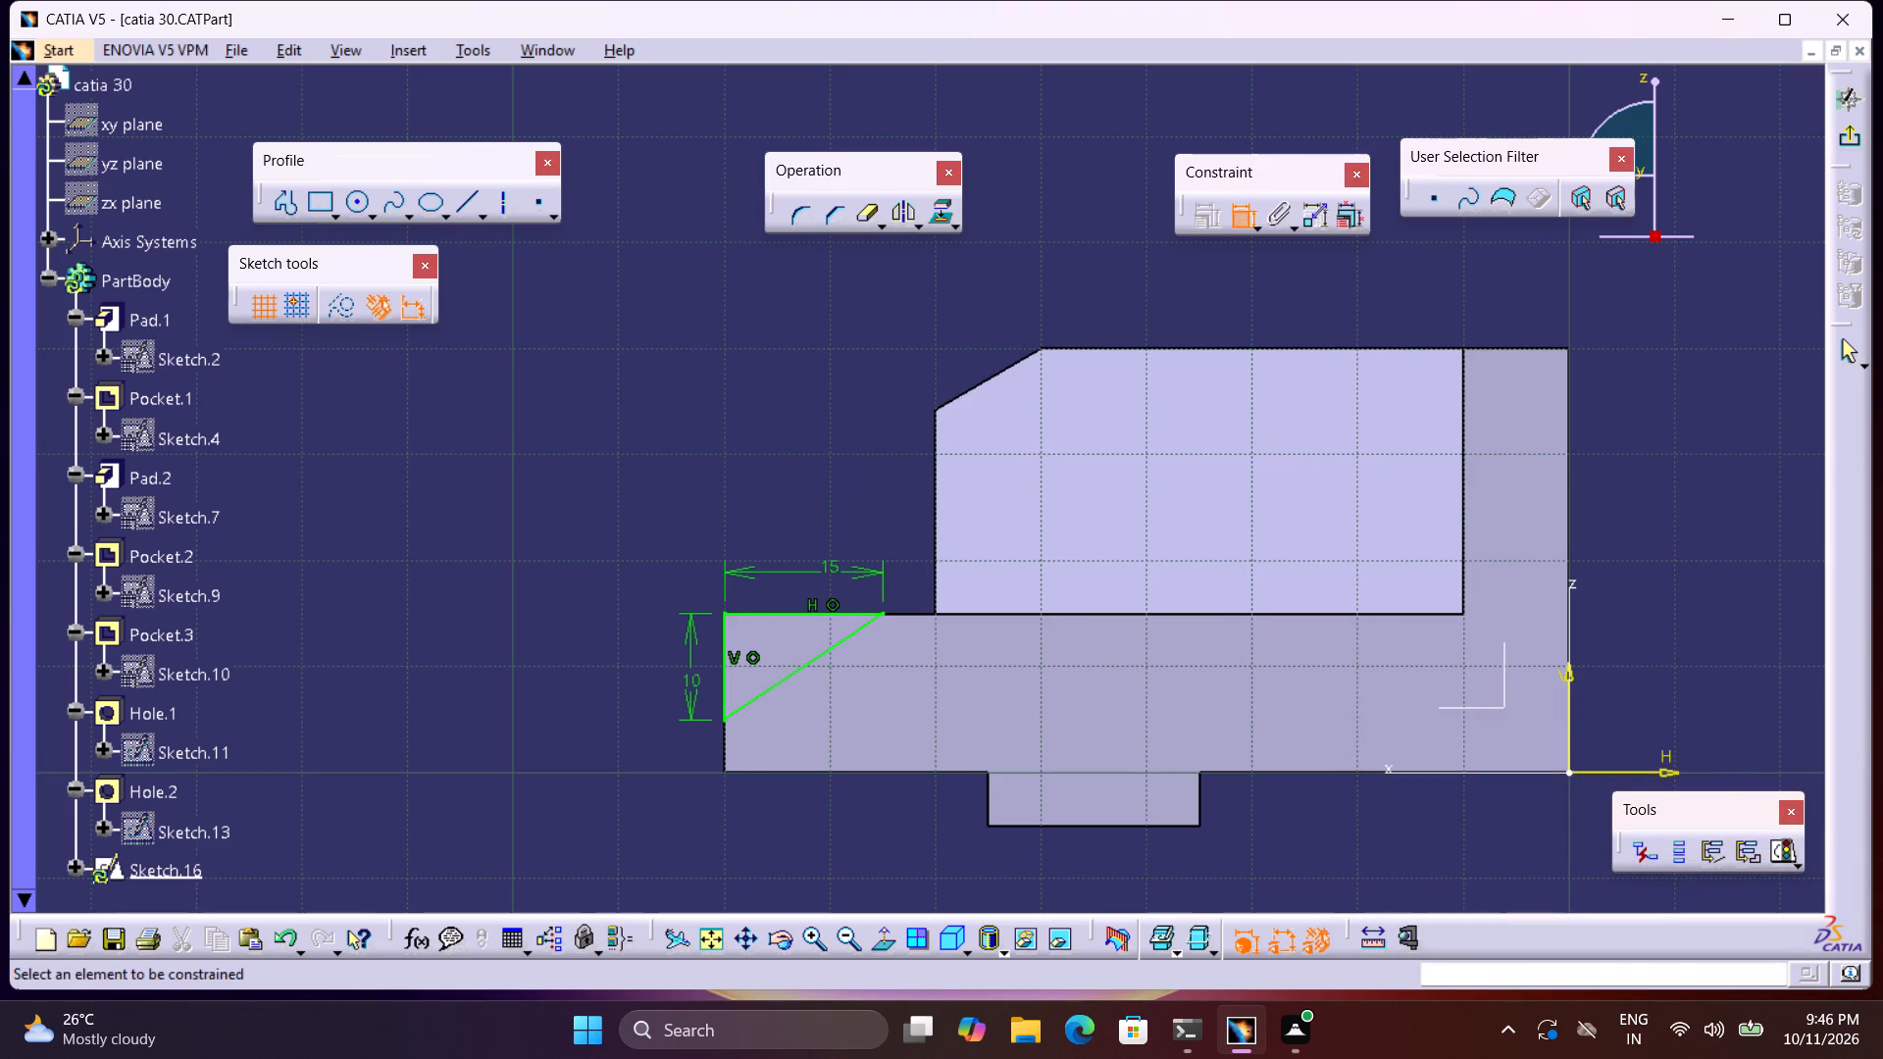
click(1847, 138)
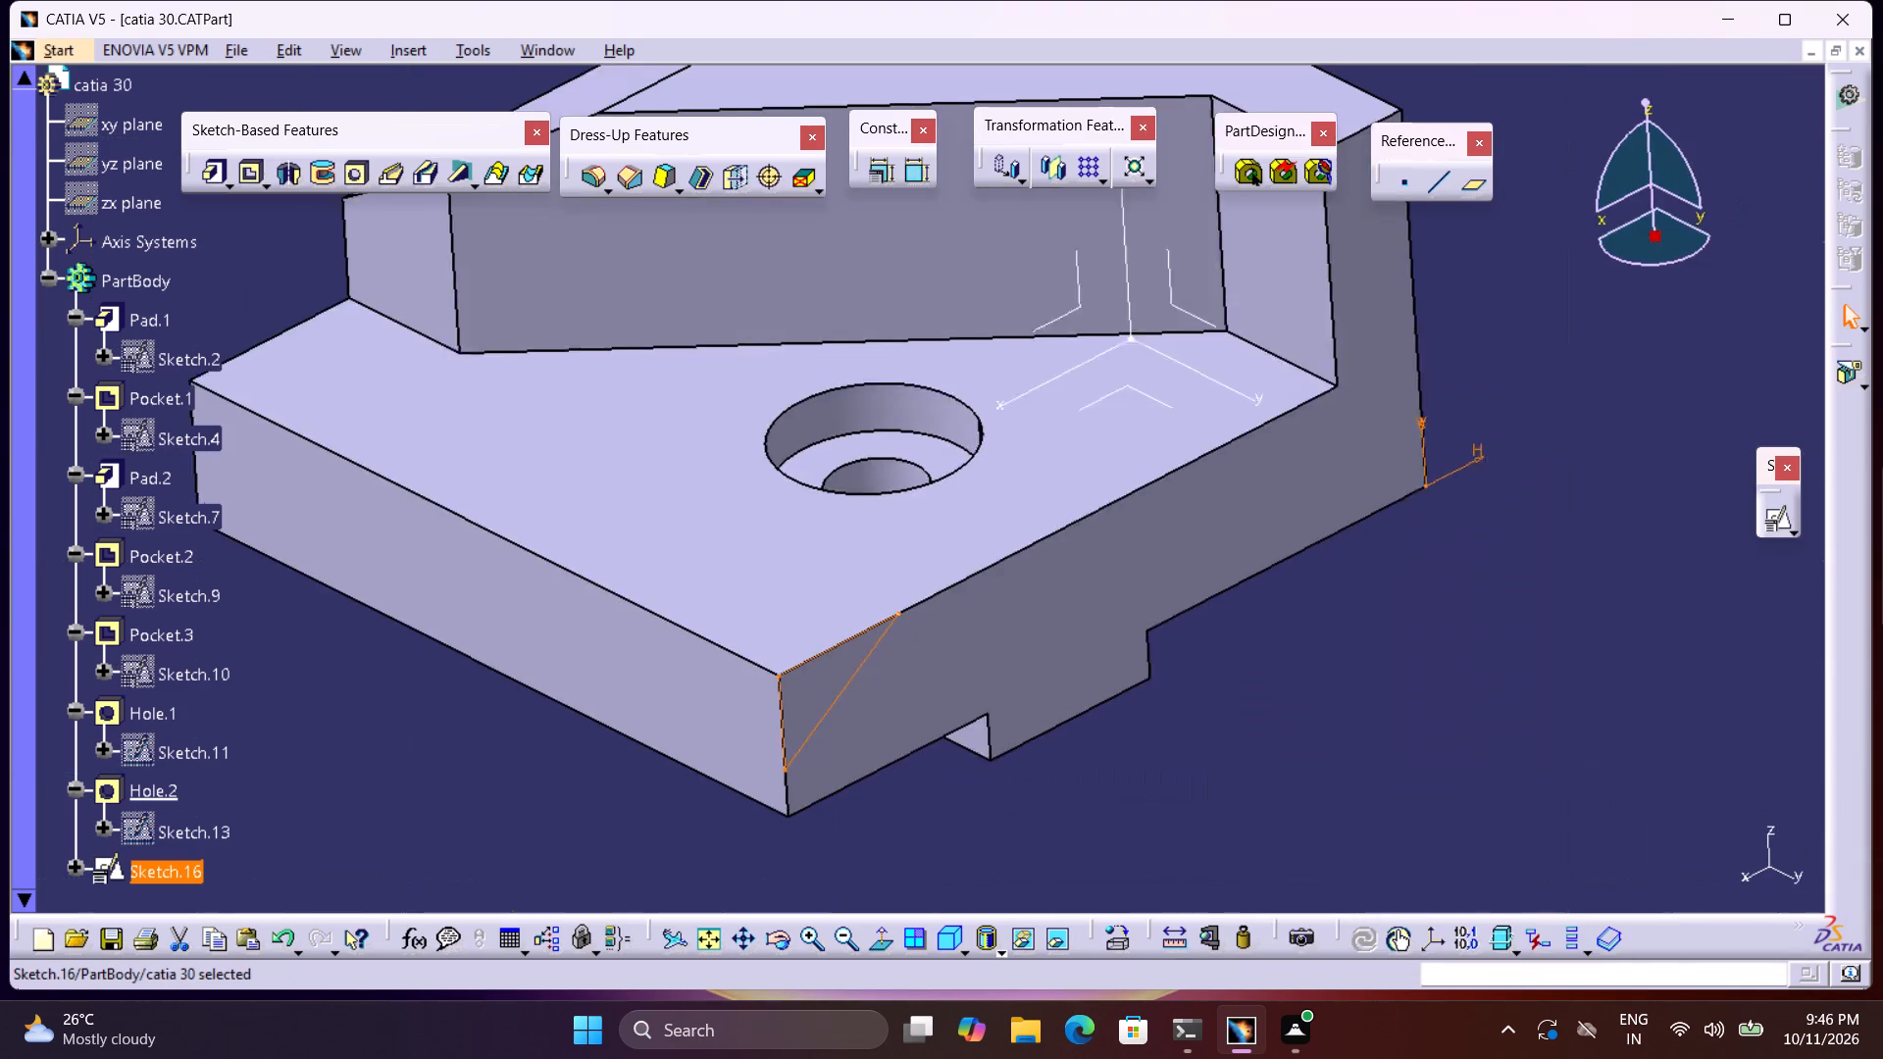
Cut the triangle through the base as a pocket with the Up to next limit, forming a slope along the front edge.
click(253, 171)
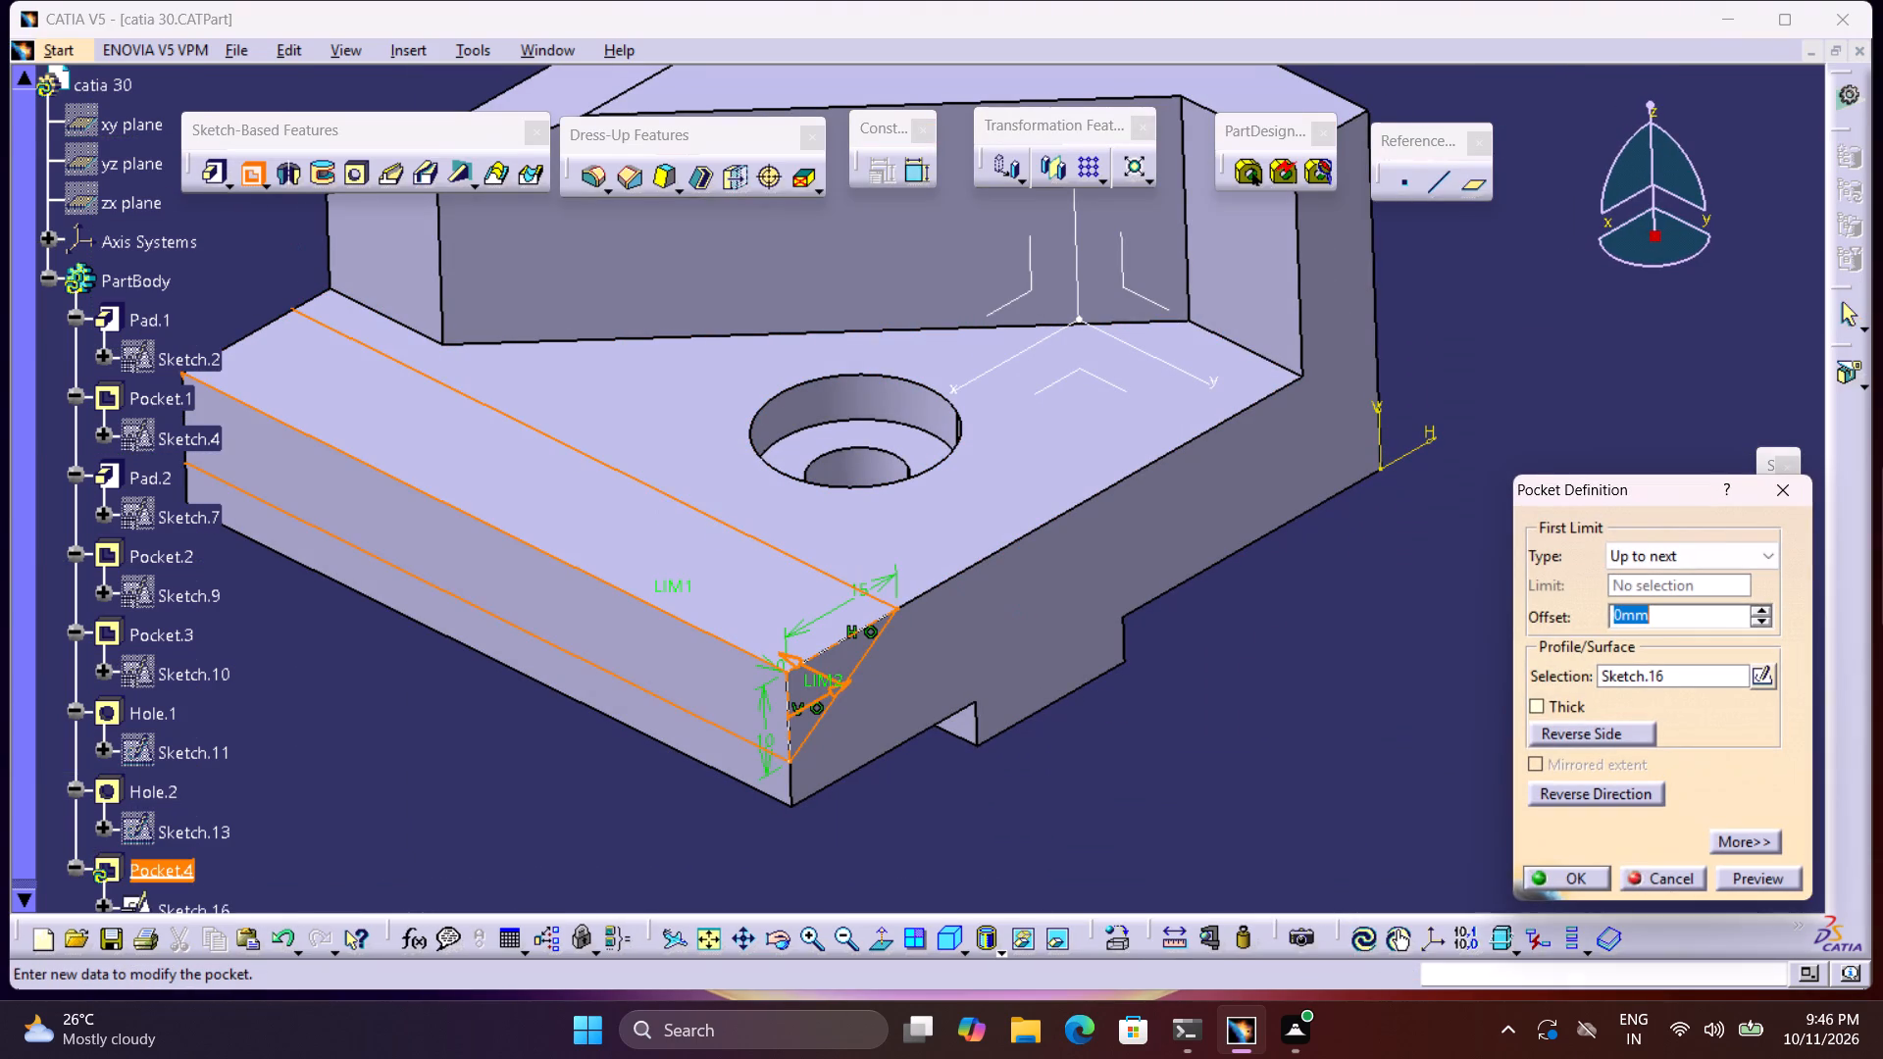
click(1726, 876)
drag(1366, 781, 1351, 762)
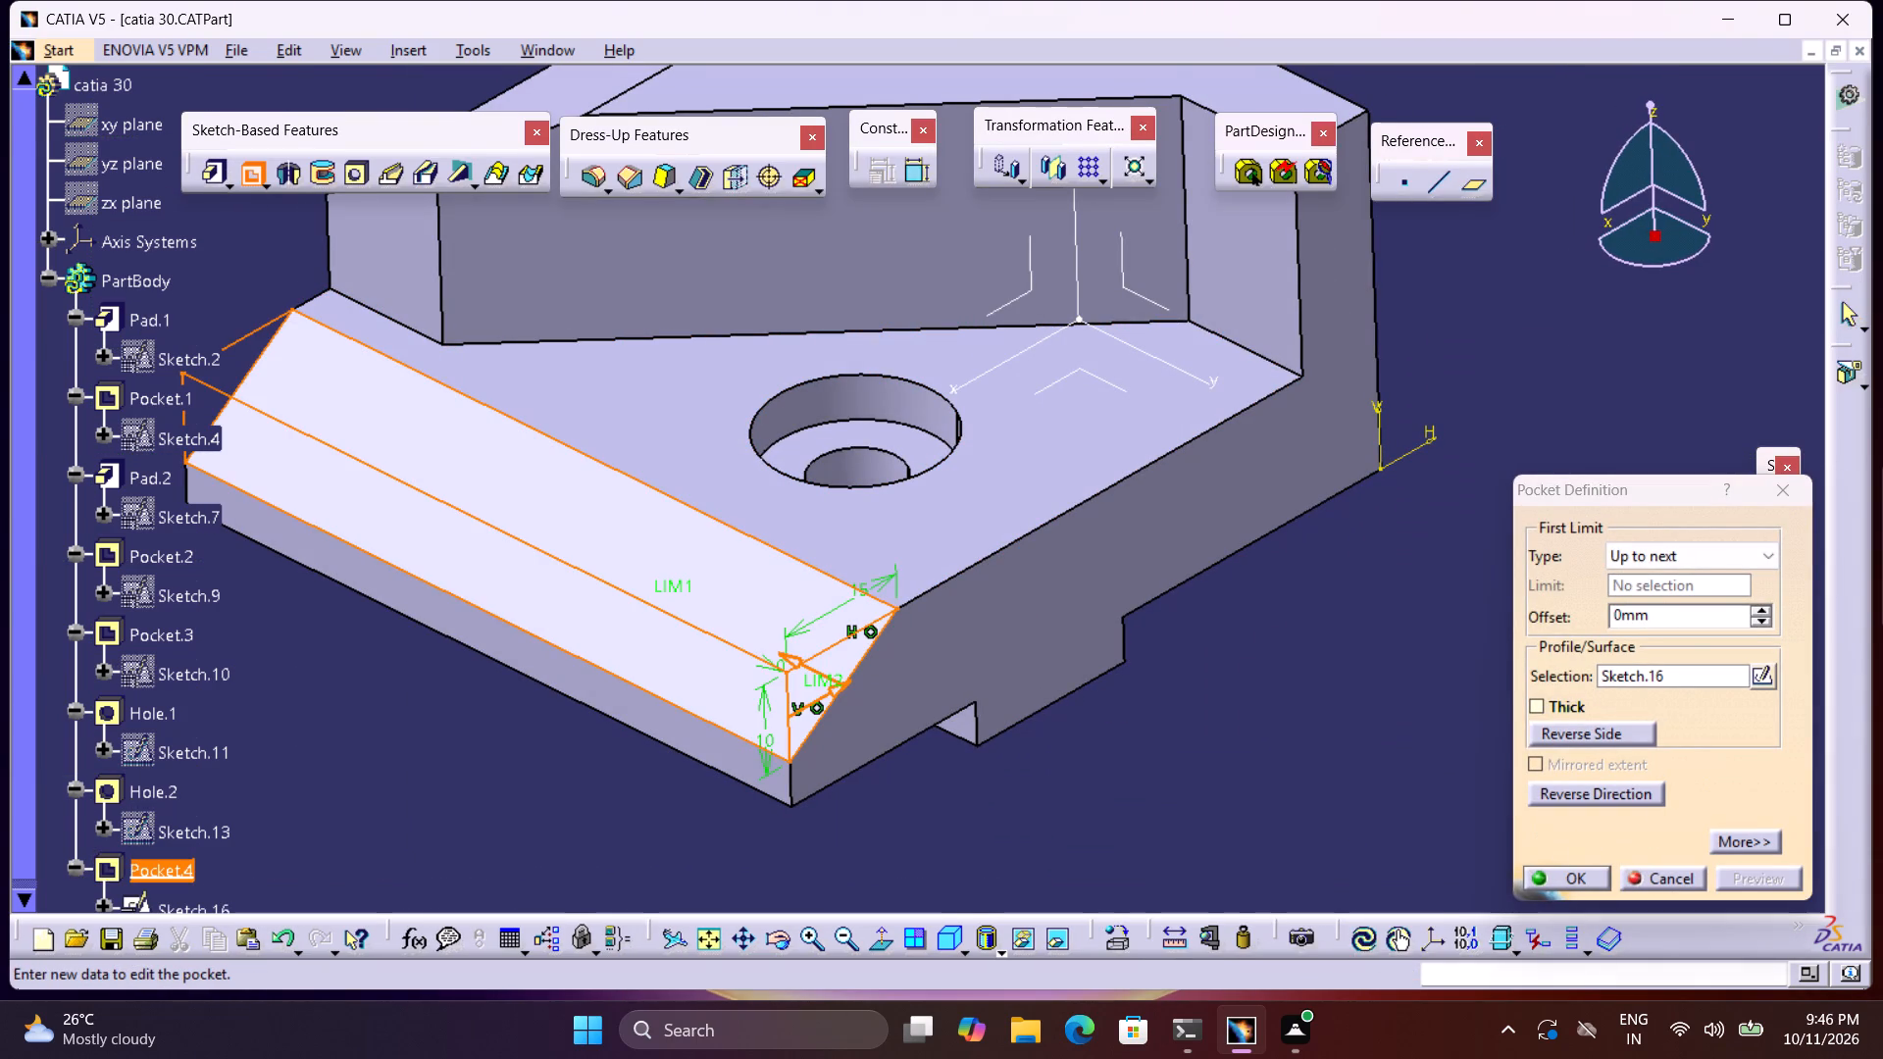
middle_drag(1393, 710, 1137, 618)
right_drag(1293, 618, 1180, 618)
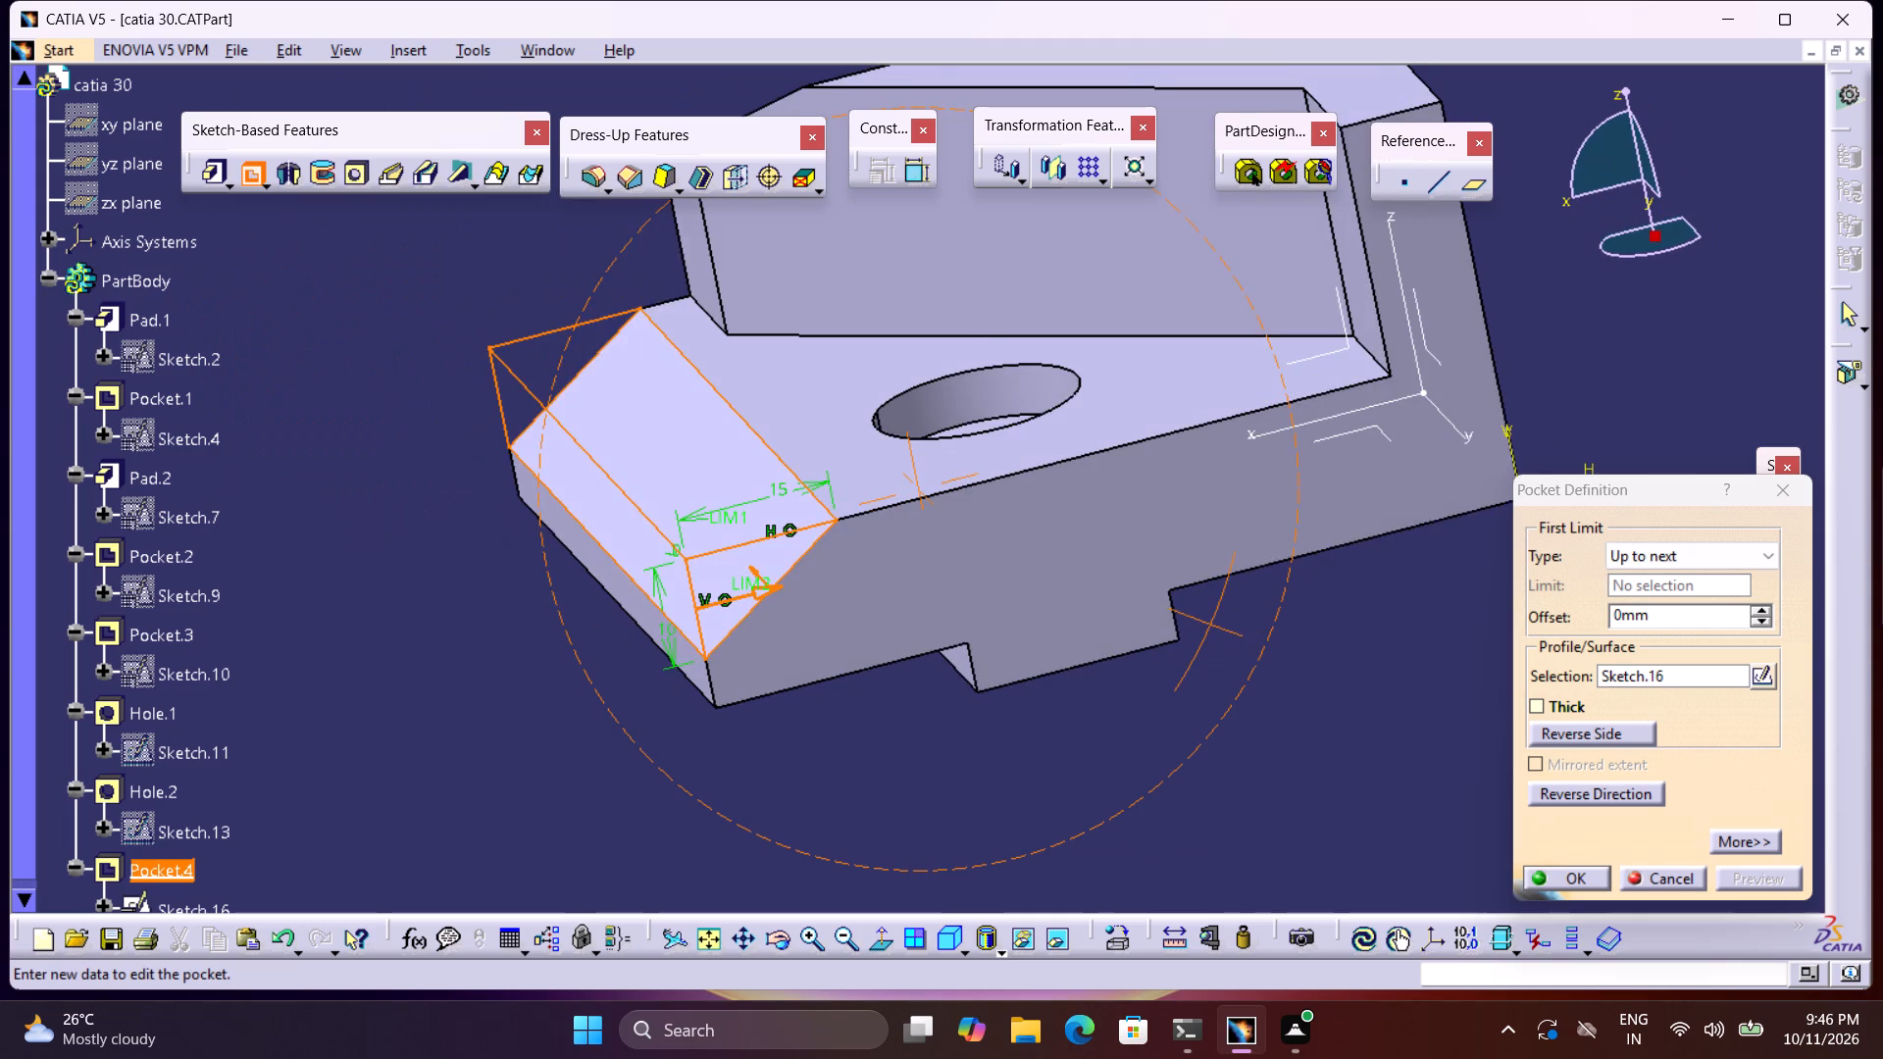
middle_drag(1137, 618, 1141, 618)
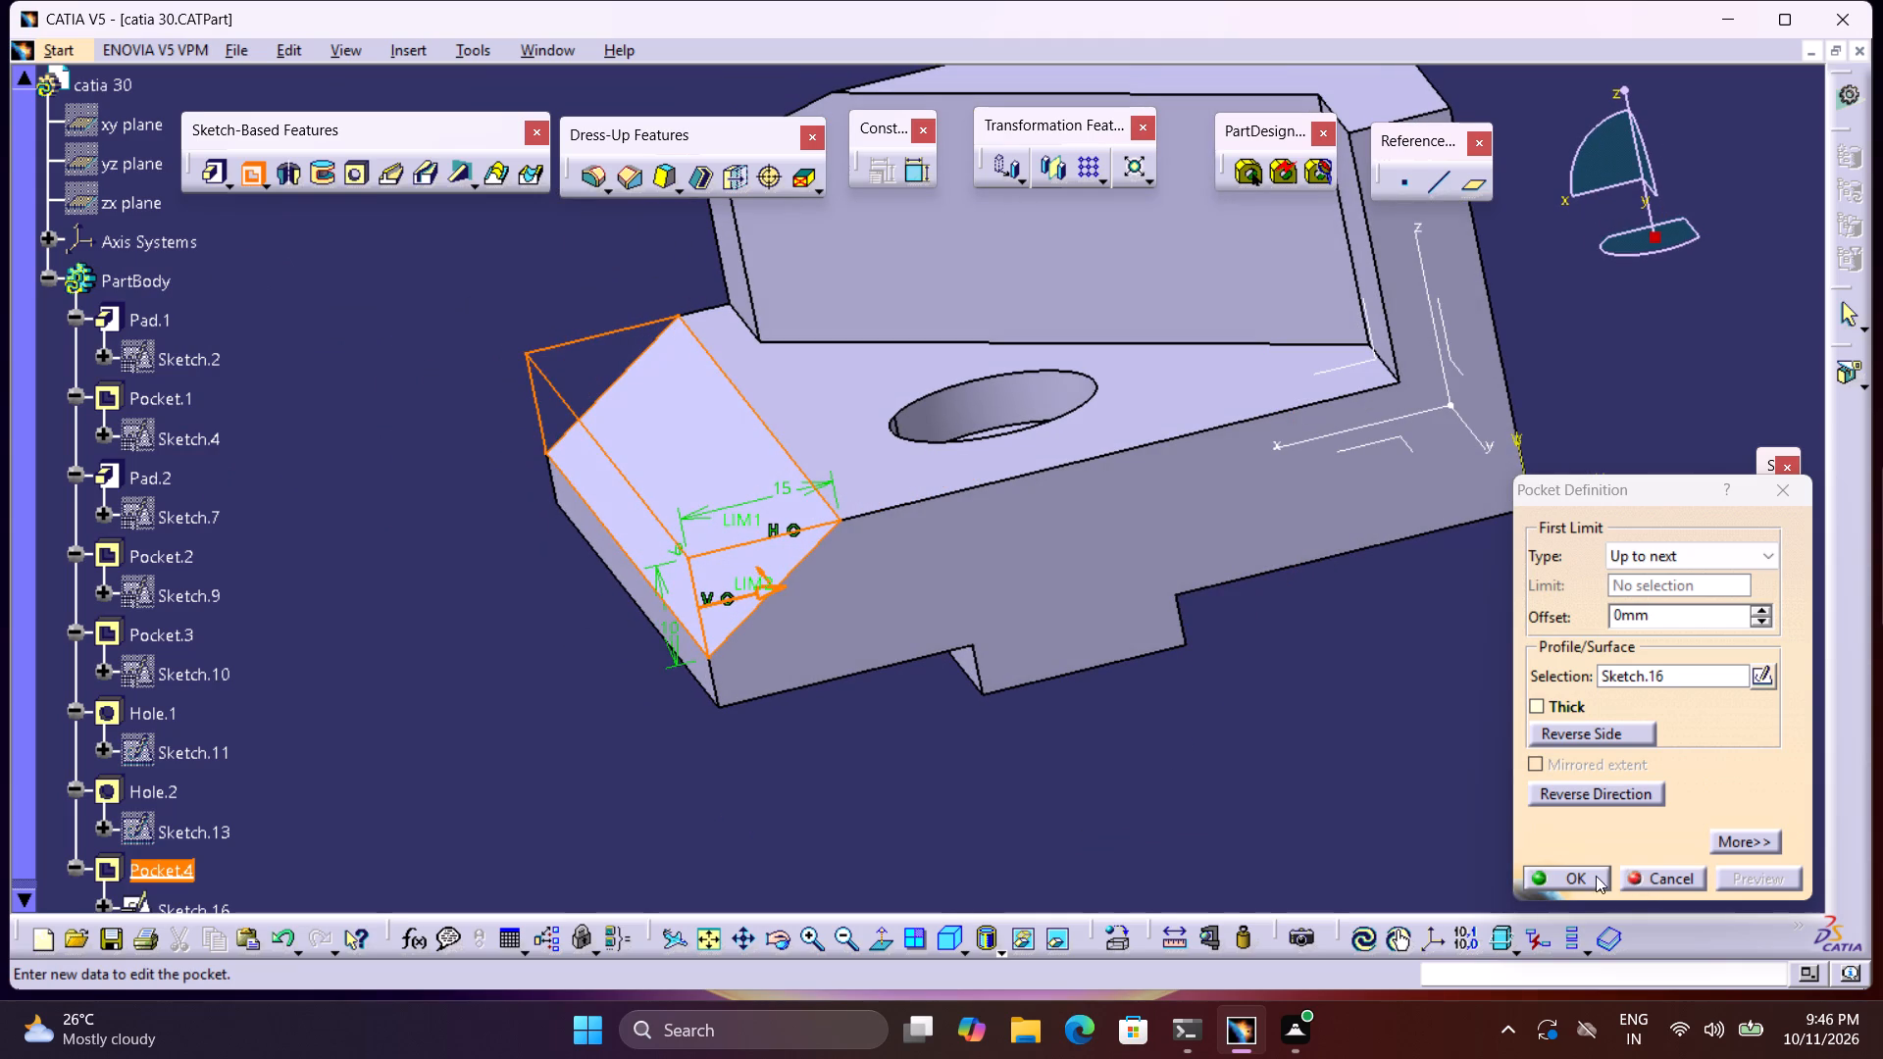
click(1596, 876)
Apply a 10 mm edge fillet to the two side edges of the sloped front face.
click(1233, 778)
middle_drag(1239, 781, 1298, 824)
right_click(1288, 794)
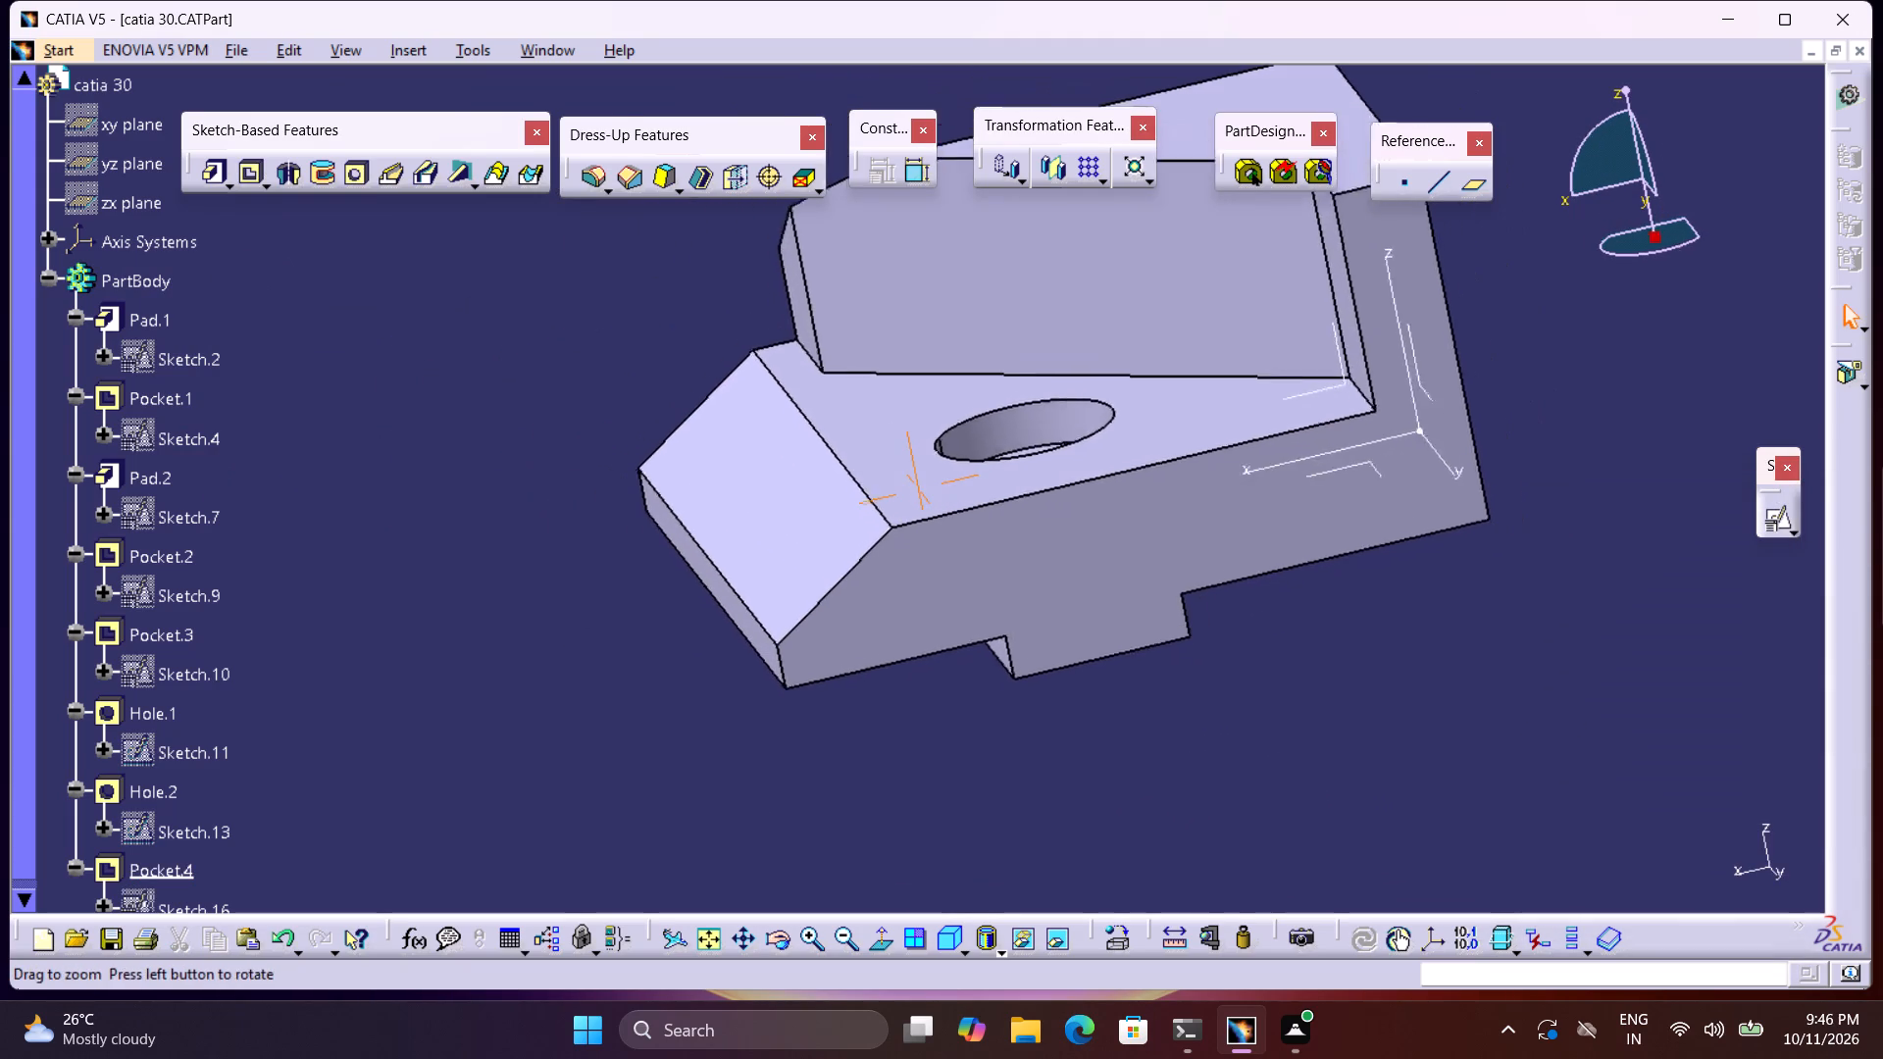
middle_drag(1298, 824, 1300, 833)
middle_click(1300, 834)
middle_drag(708, 415, 1128, 723)
middle_drag(1104, 520, 1122, 548)
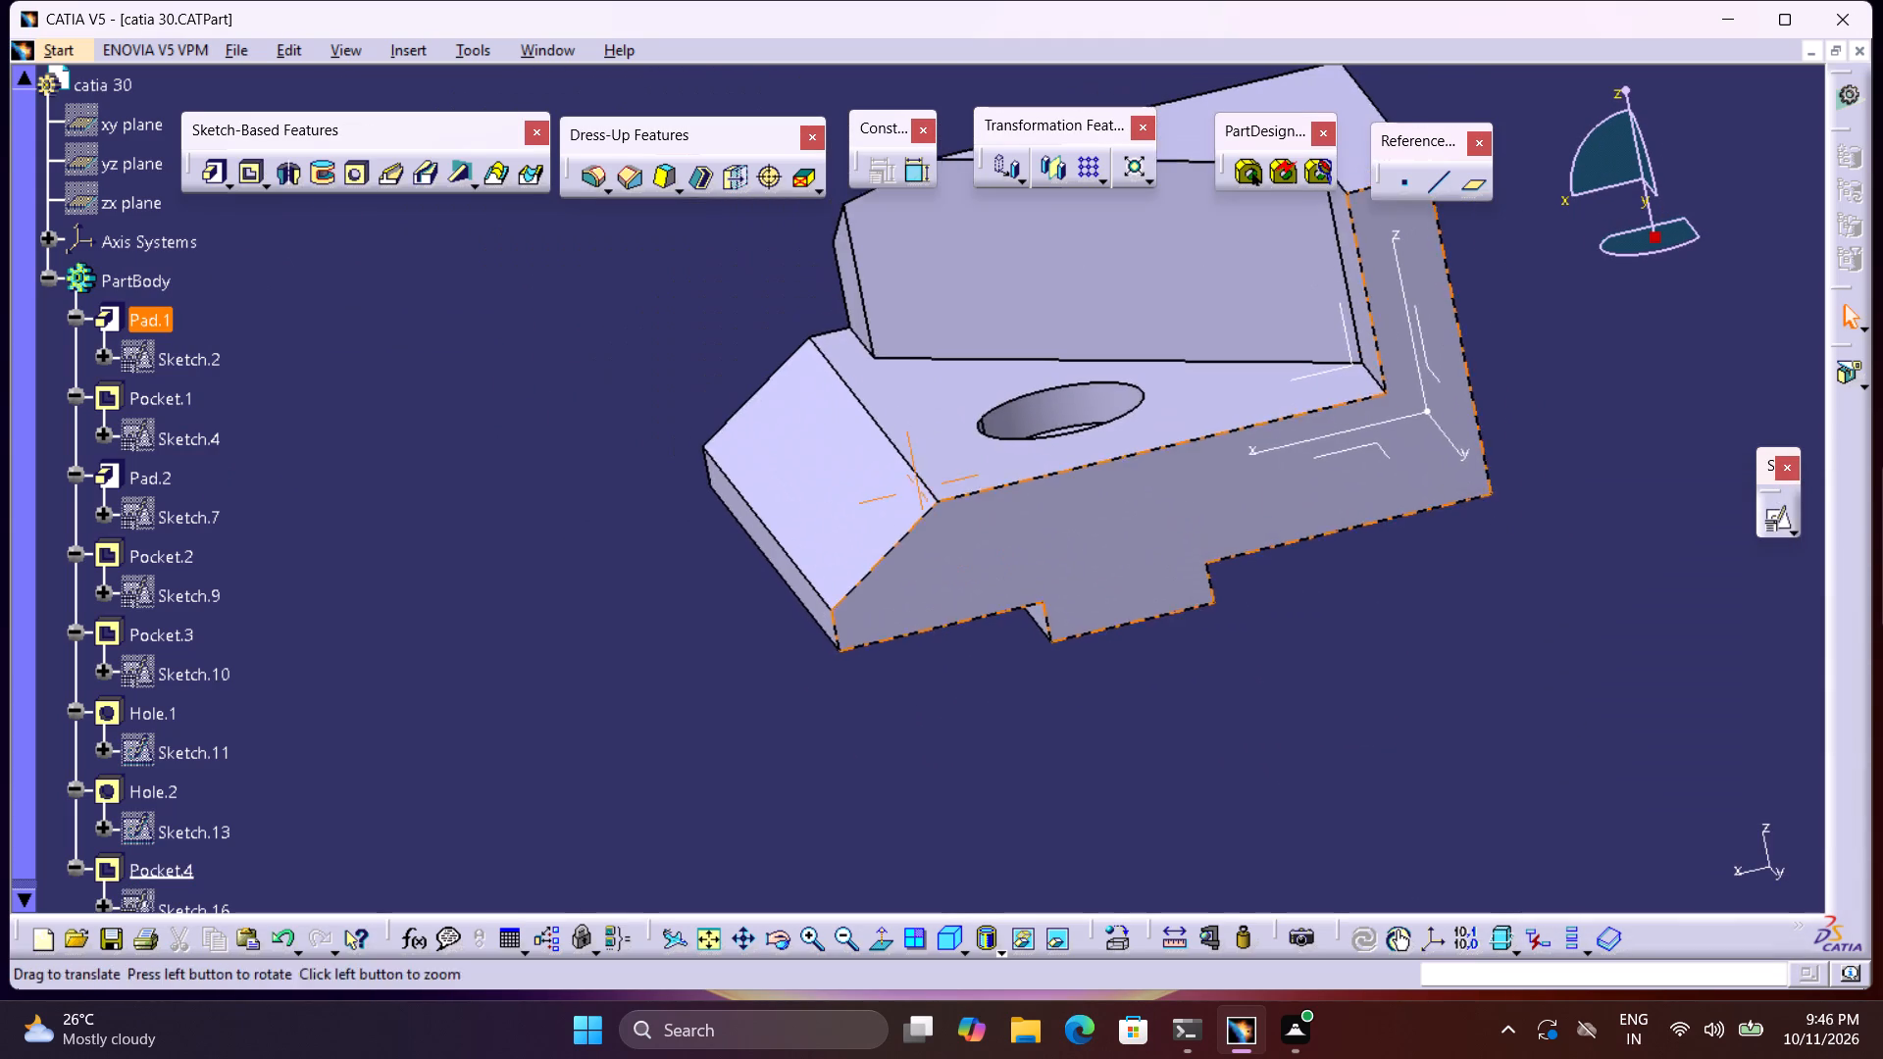
middle_drag(1122, 548, 1165, 621)
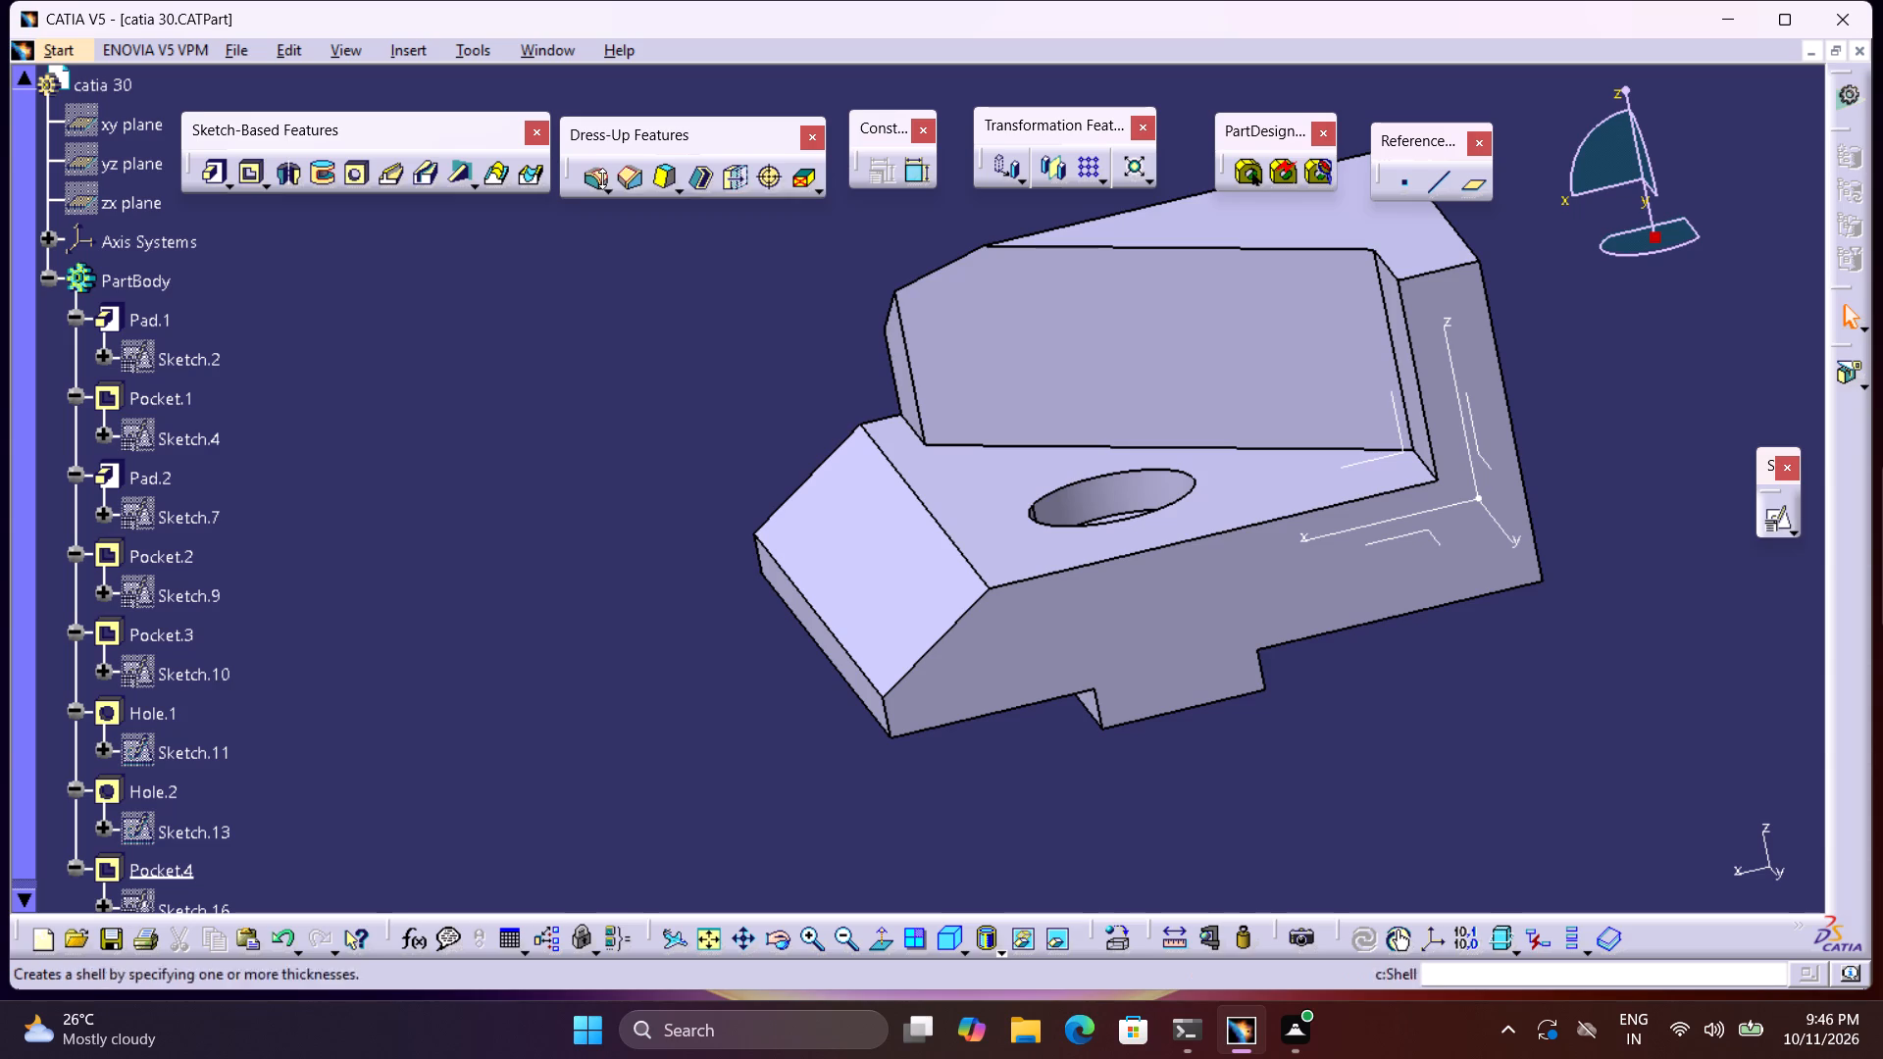
click(602, 178)
click(953, 620)
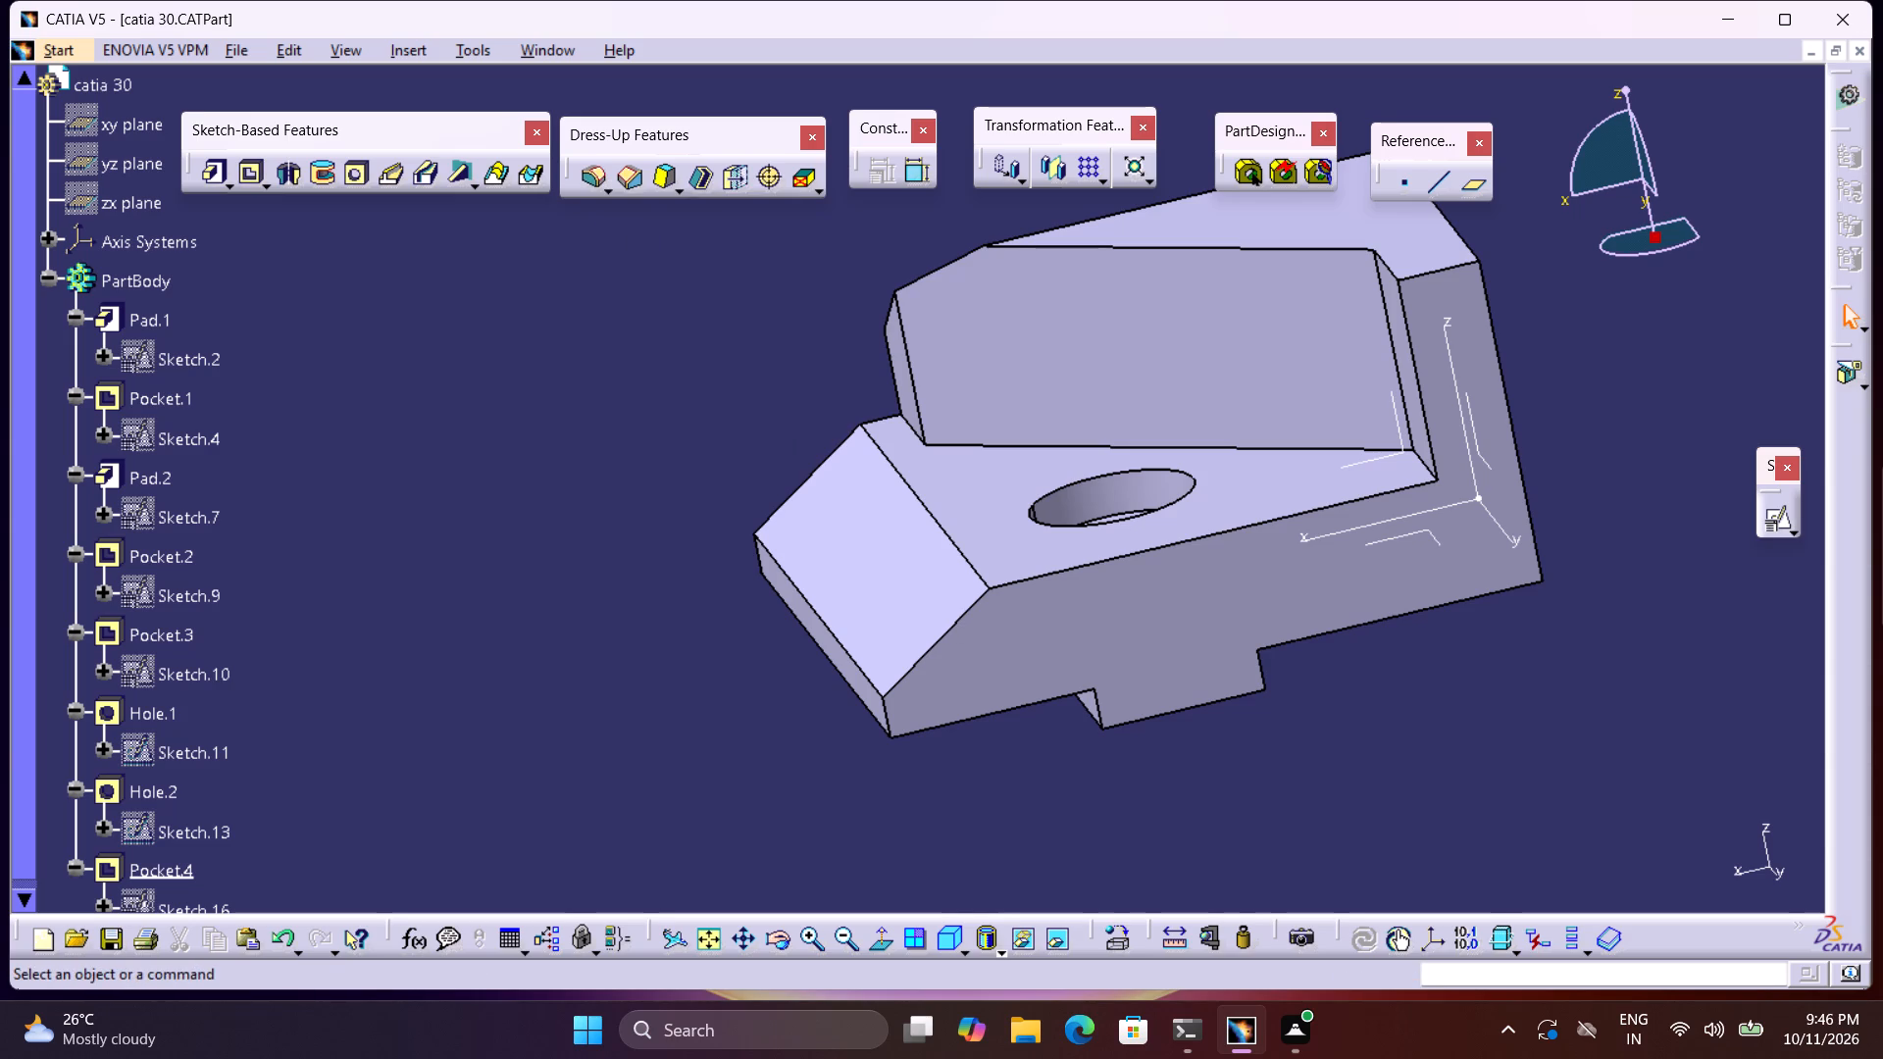
click(591, 177)
click(809, 479)
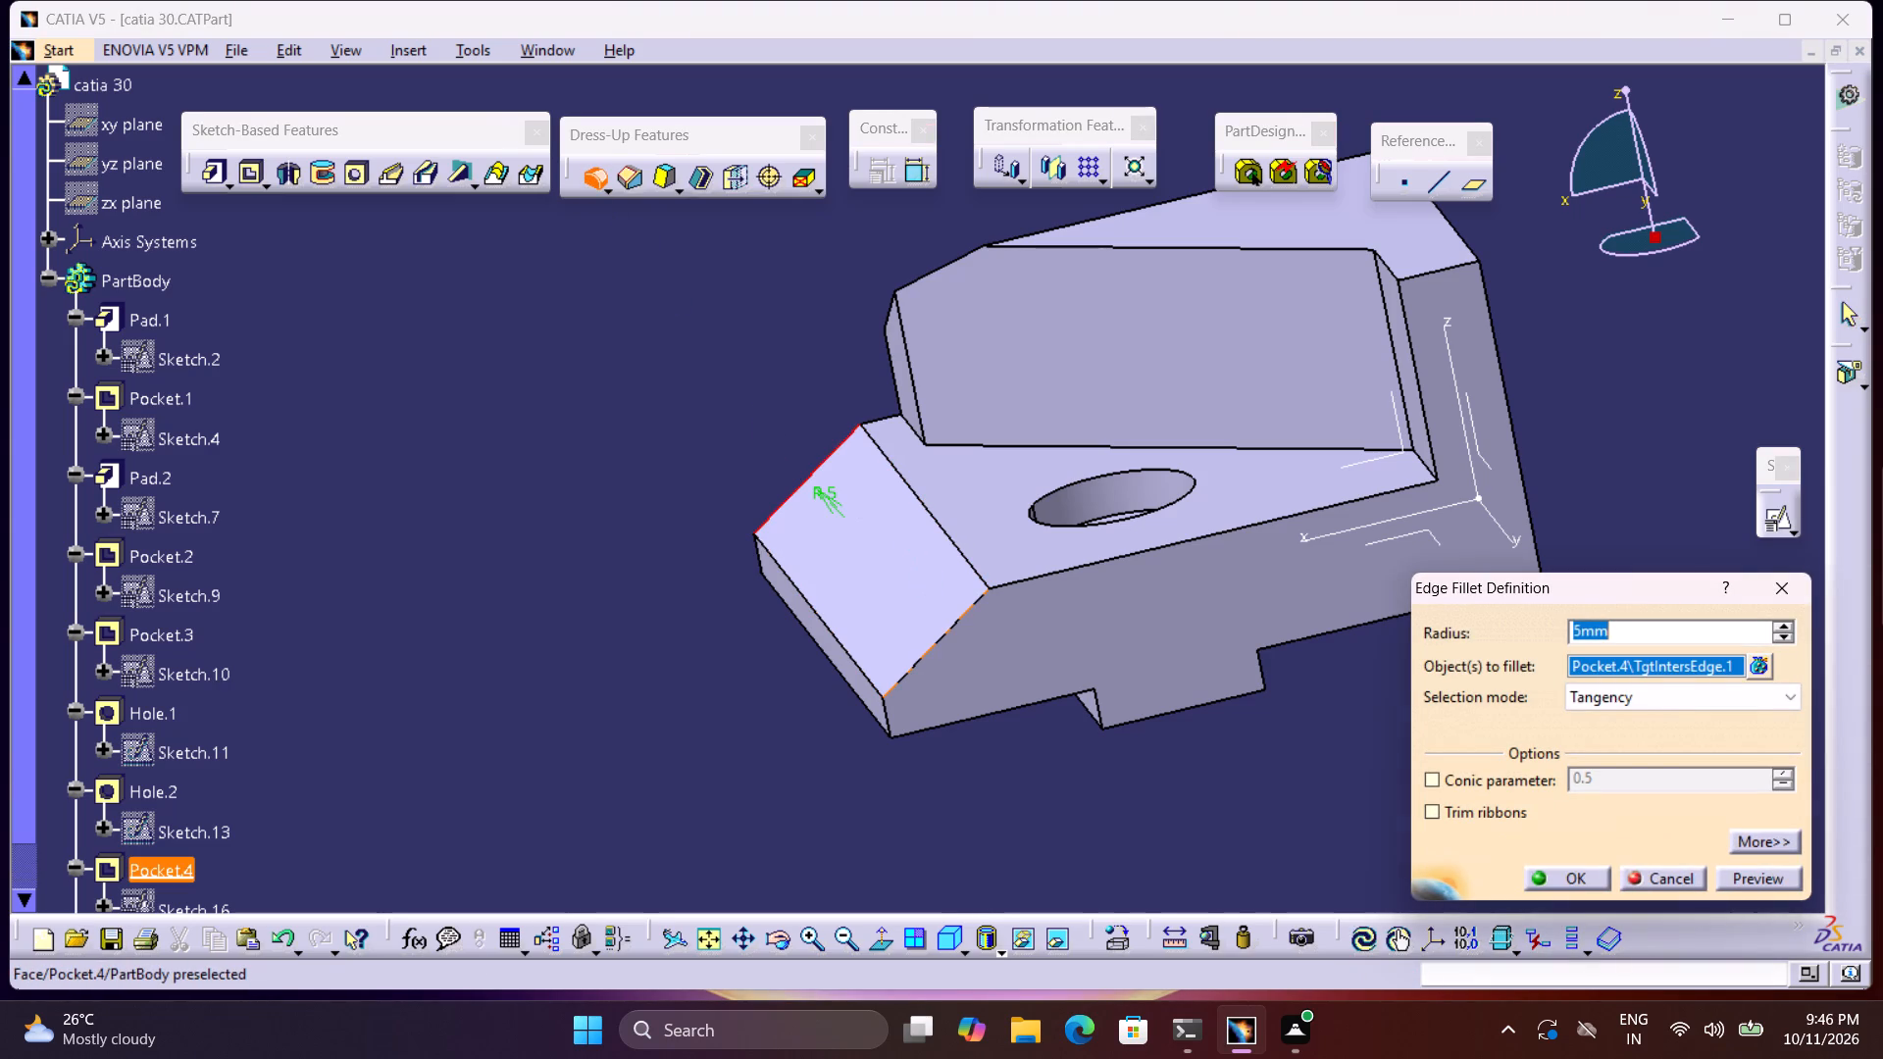
click(950, 633)
key(1)
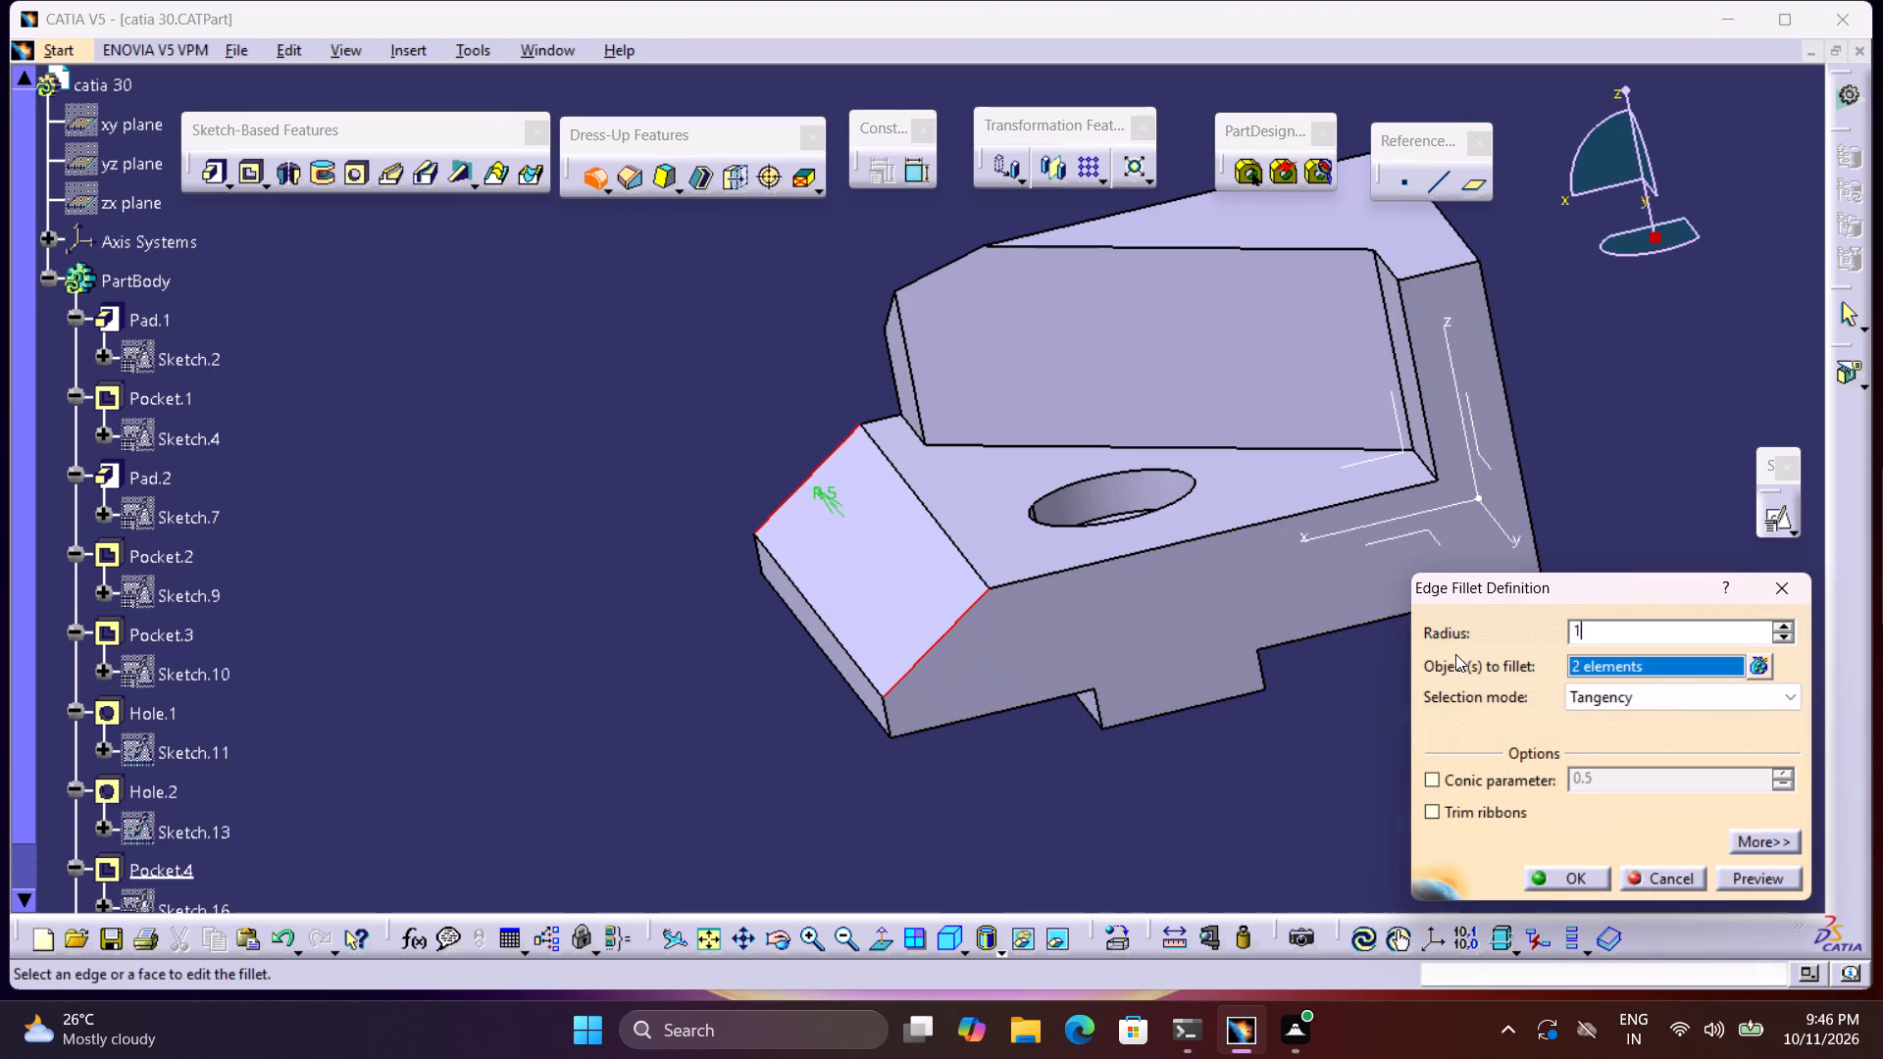
key(minus)
key(BackSpace)
key(0)
click(1746, 877)
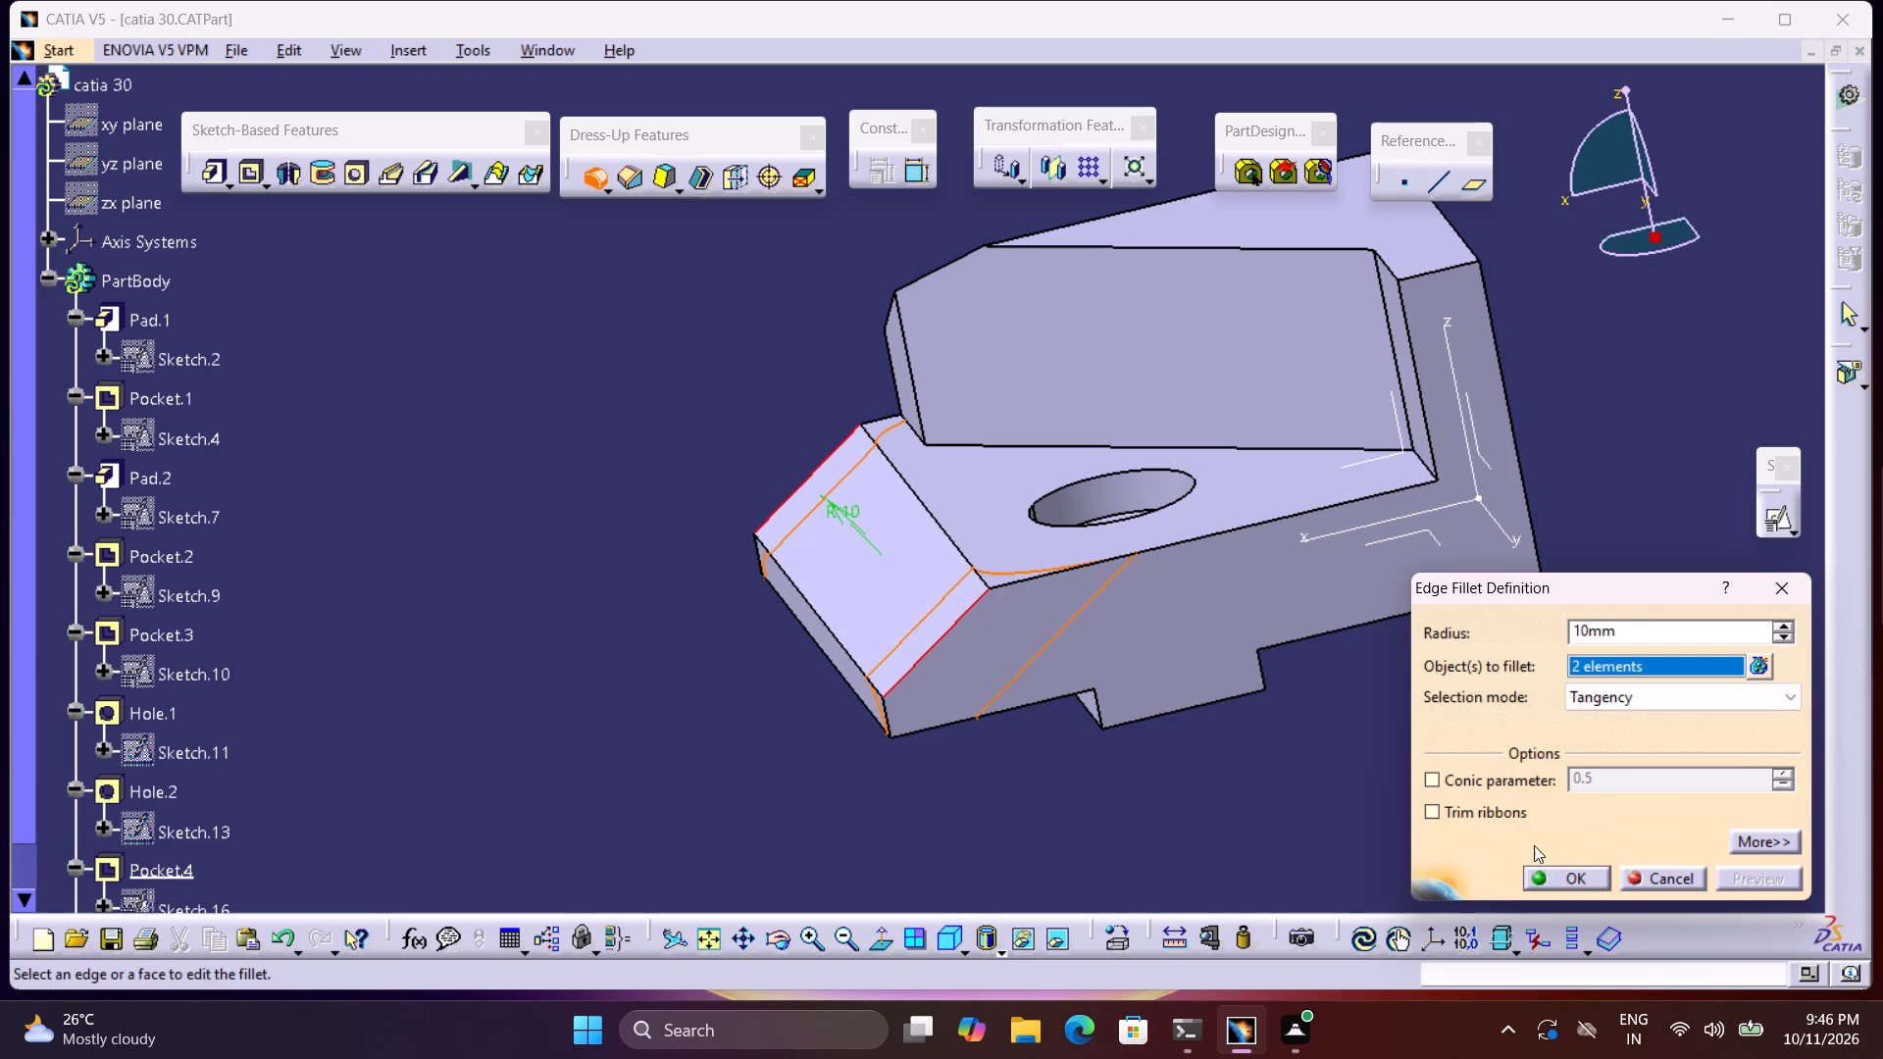
click(1552, 873)
click(1409, 814)
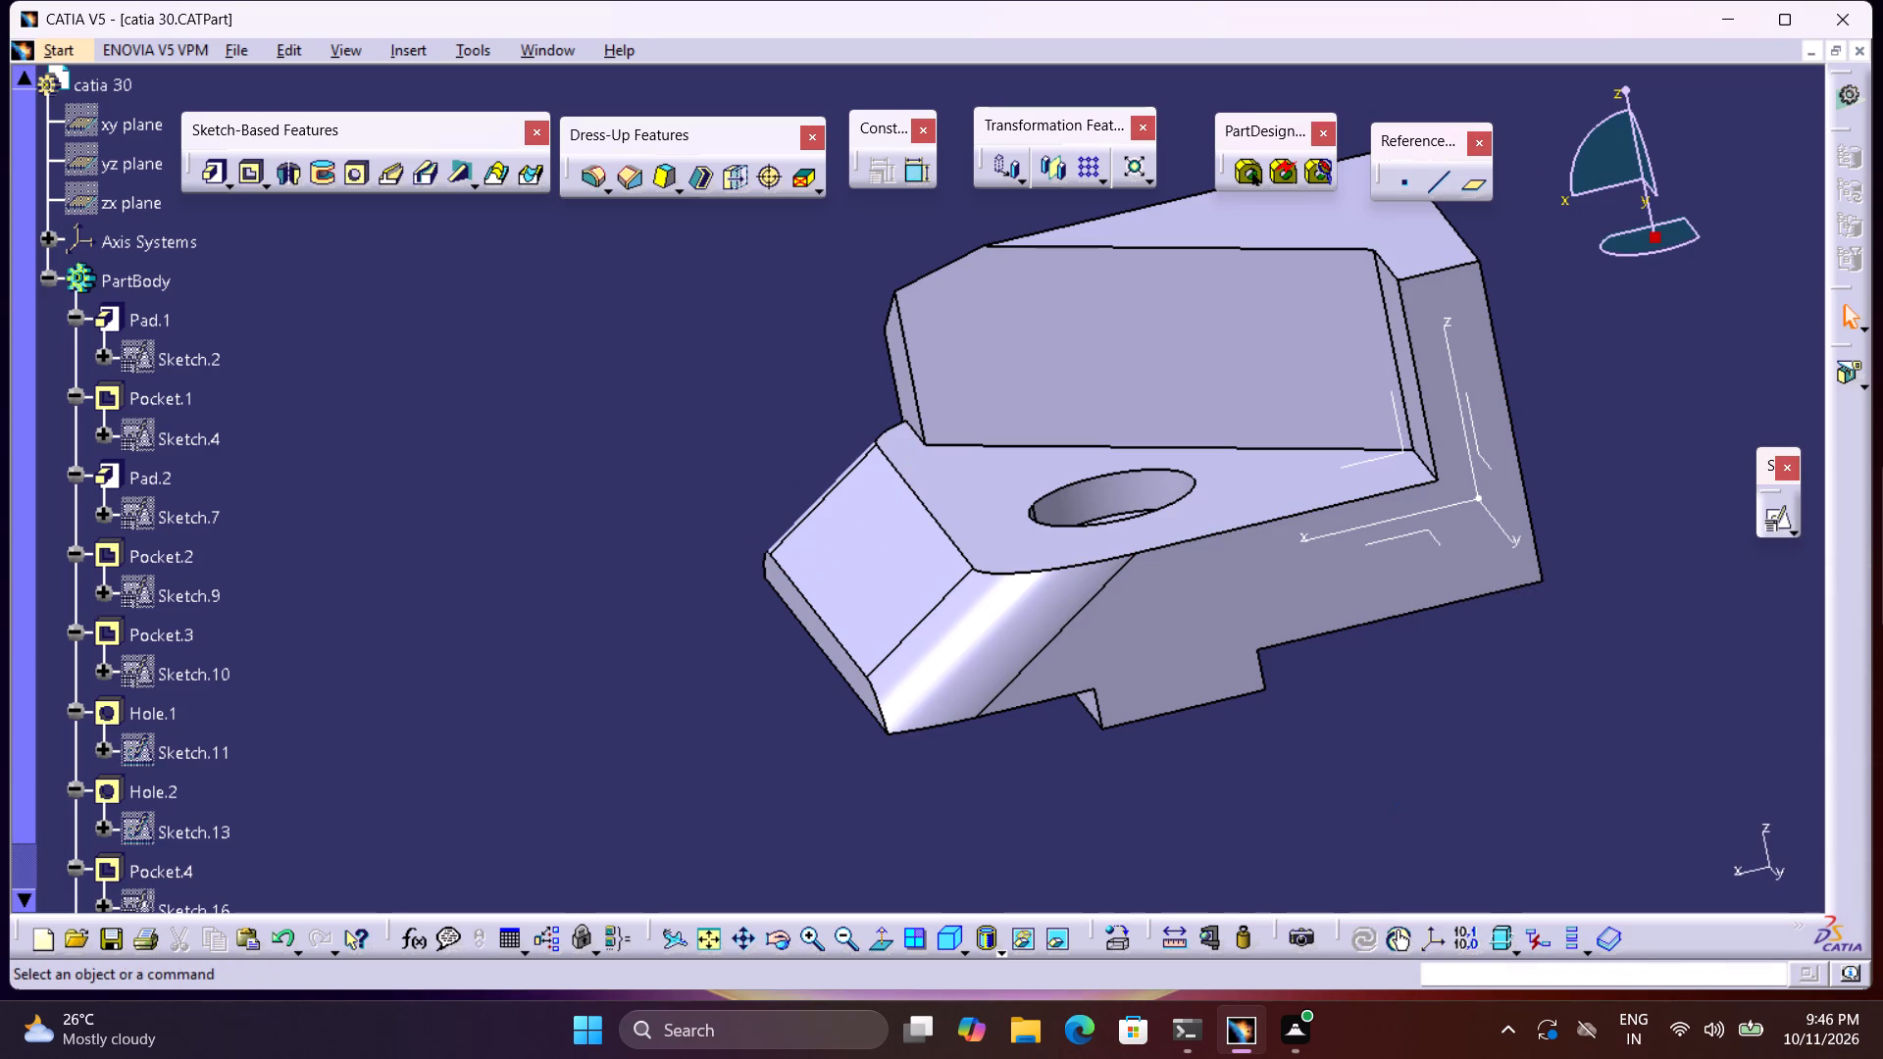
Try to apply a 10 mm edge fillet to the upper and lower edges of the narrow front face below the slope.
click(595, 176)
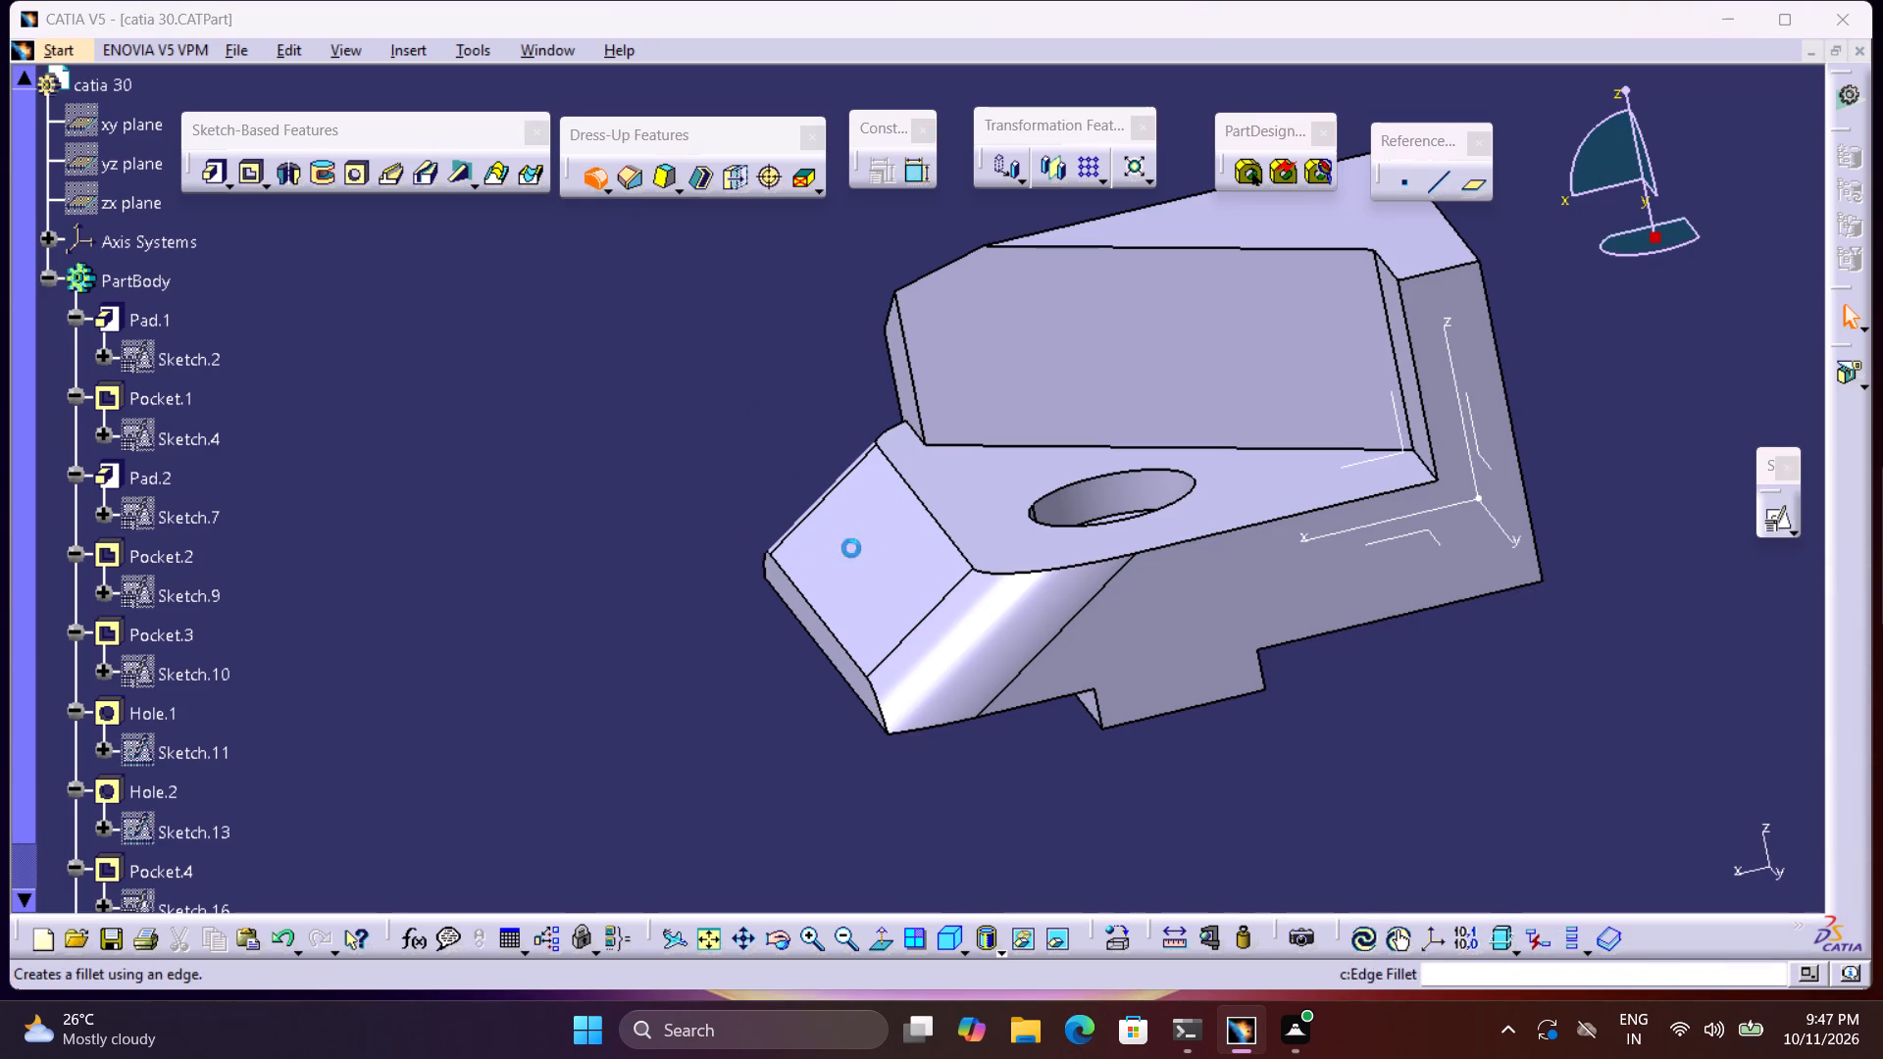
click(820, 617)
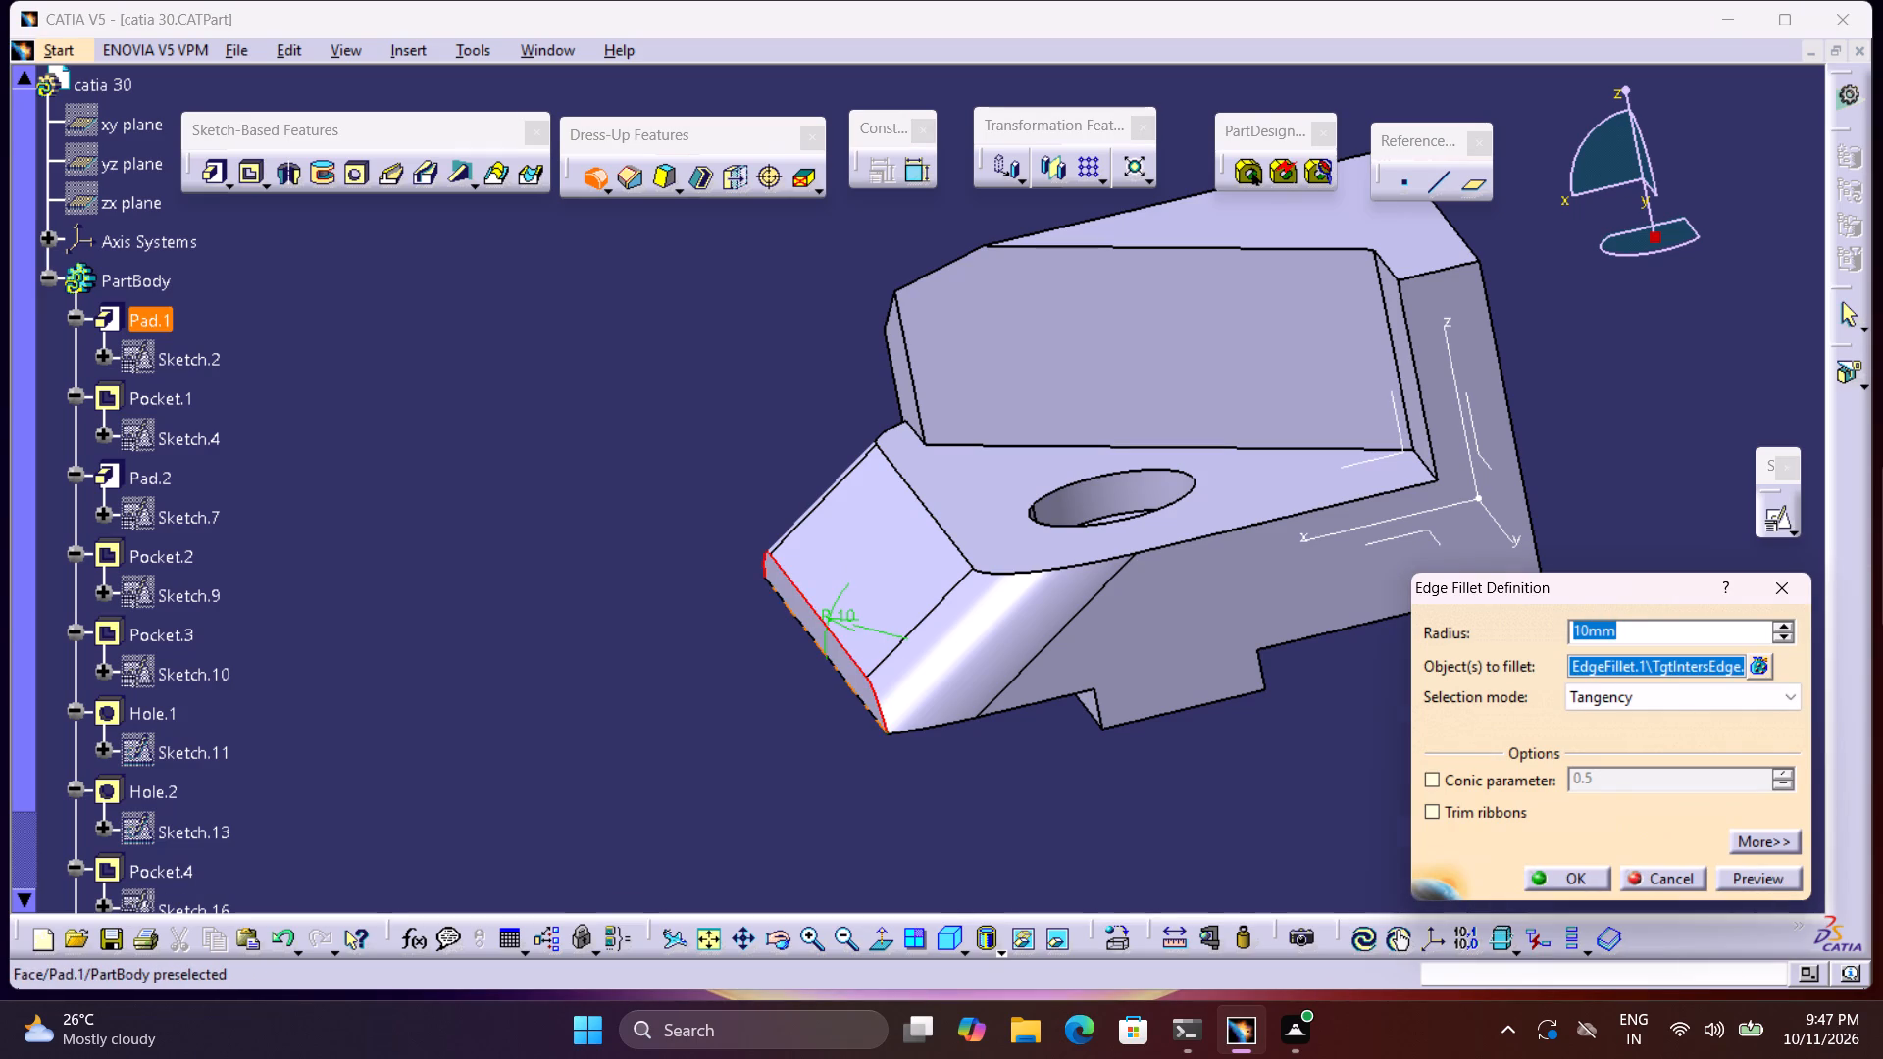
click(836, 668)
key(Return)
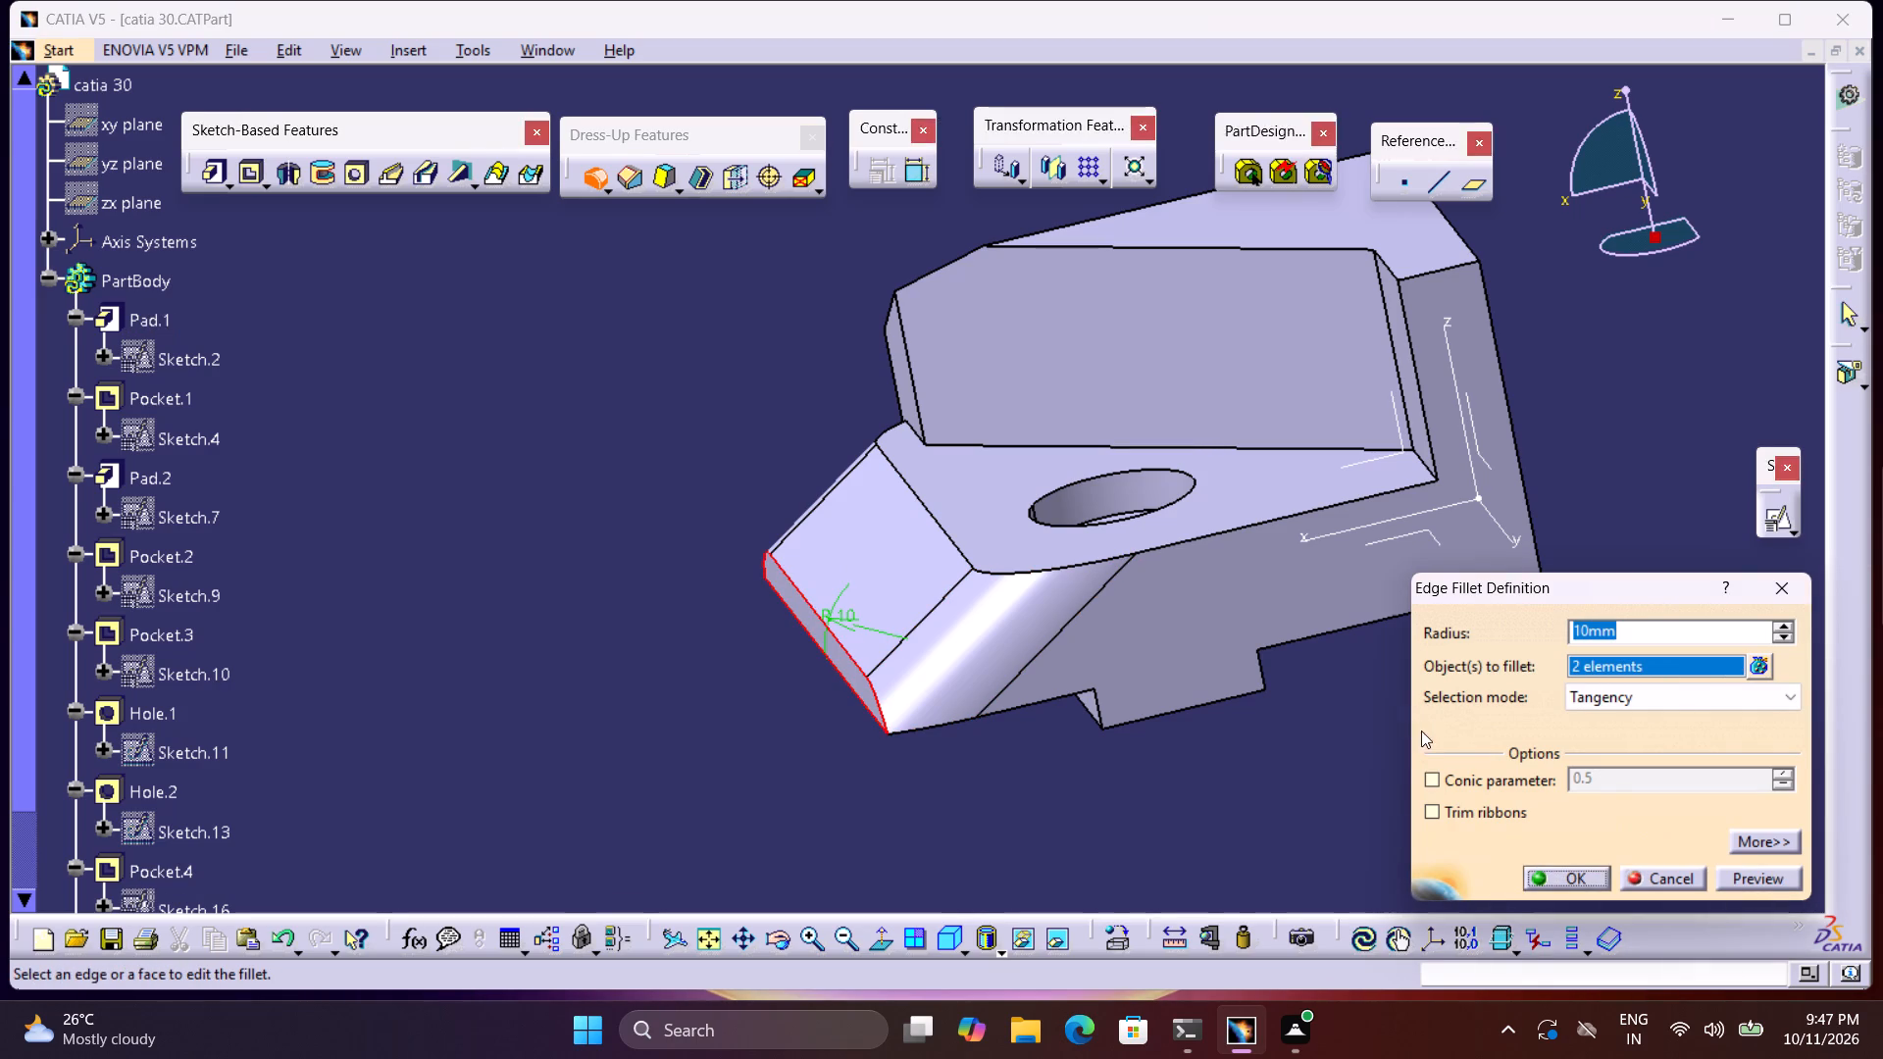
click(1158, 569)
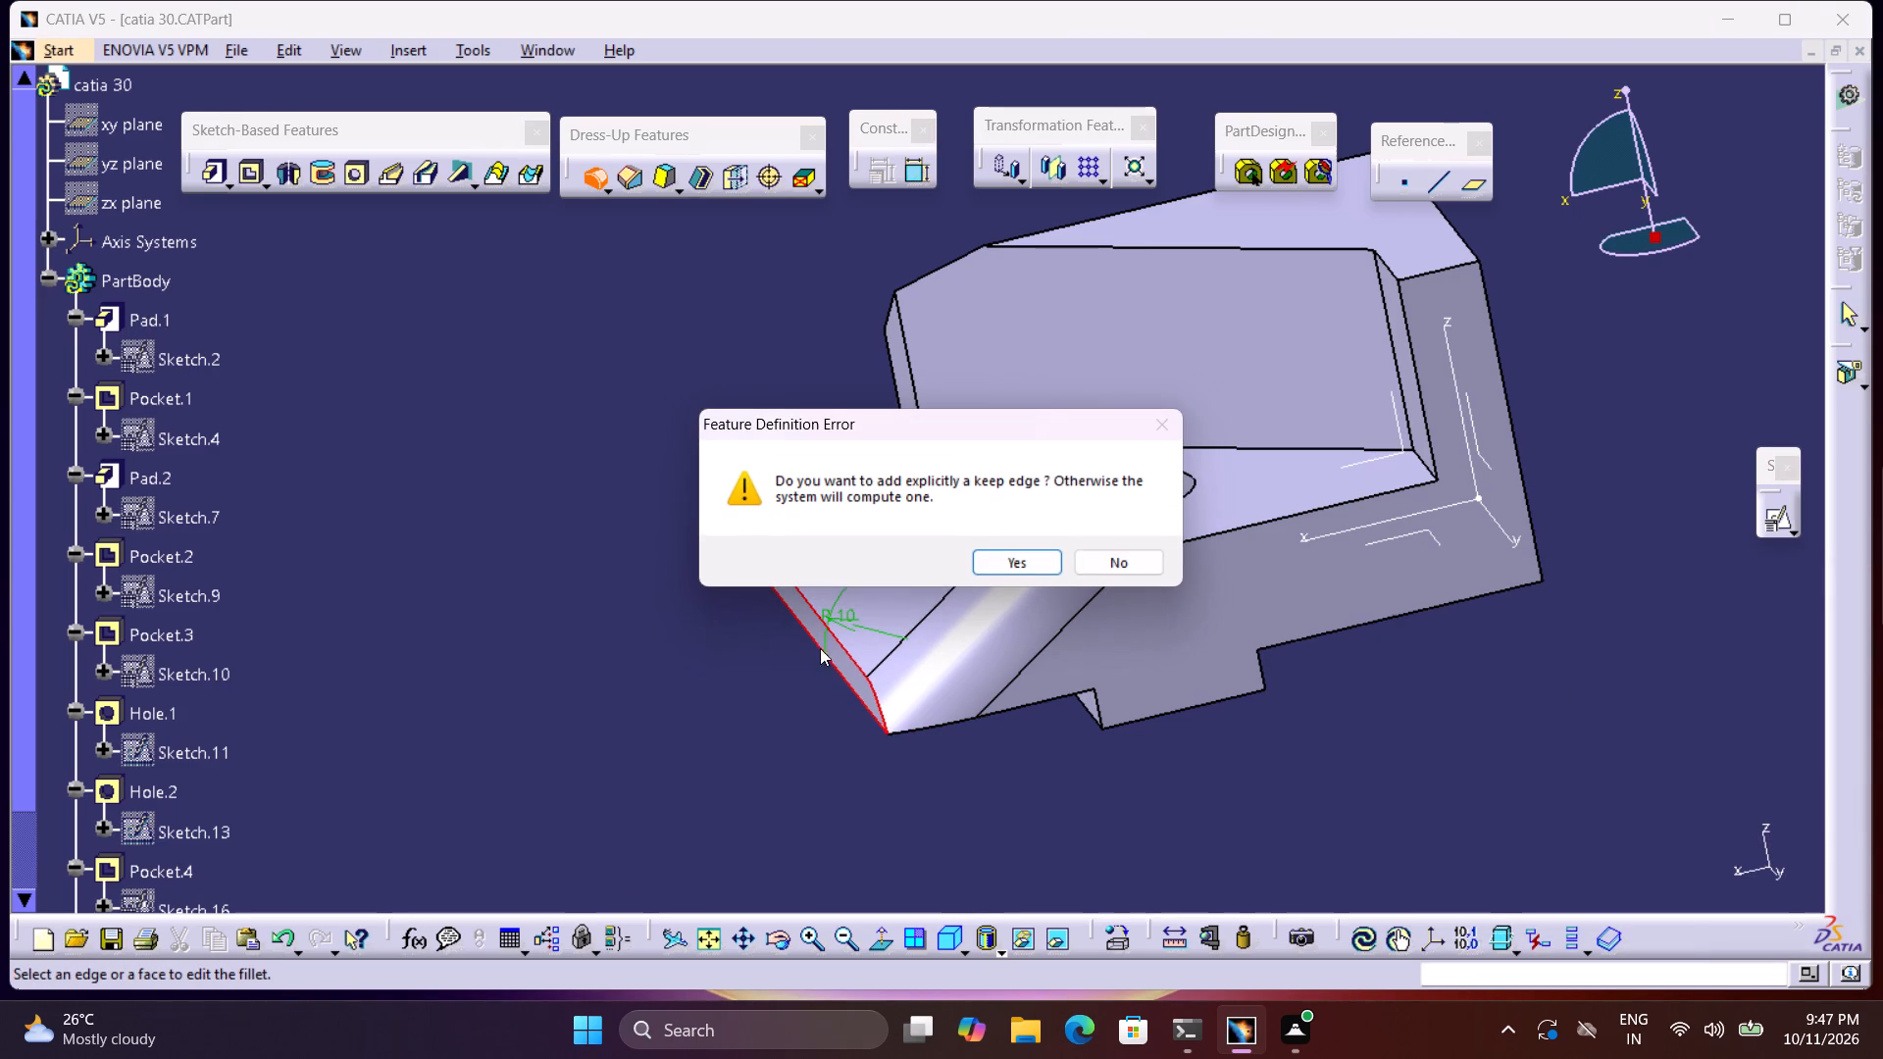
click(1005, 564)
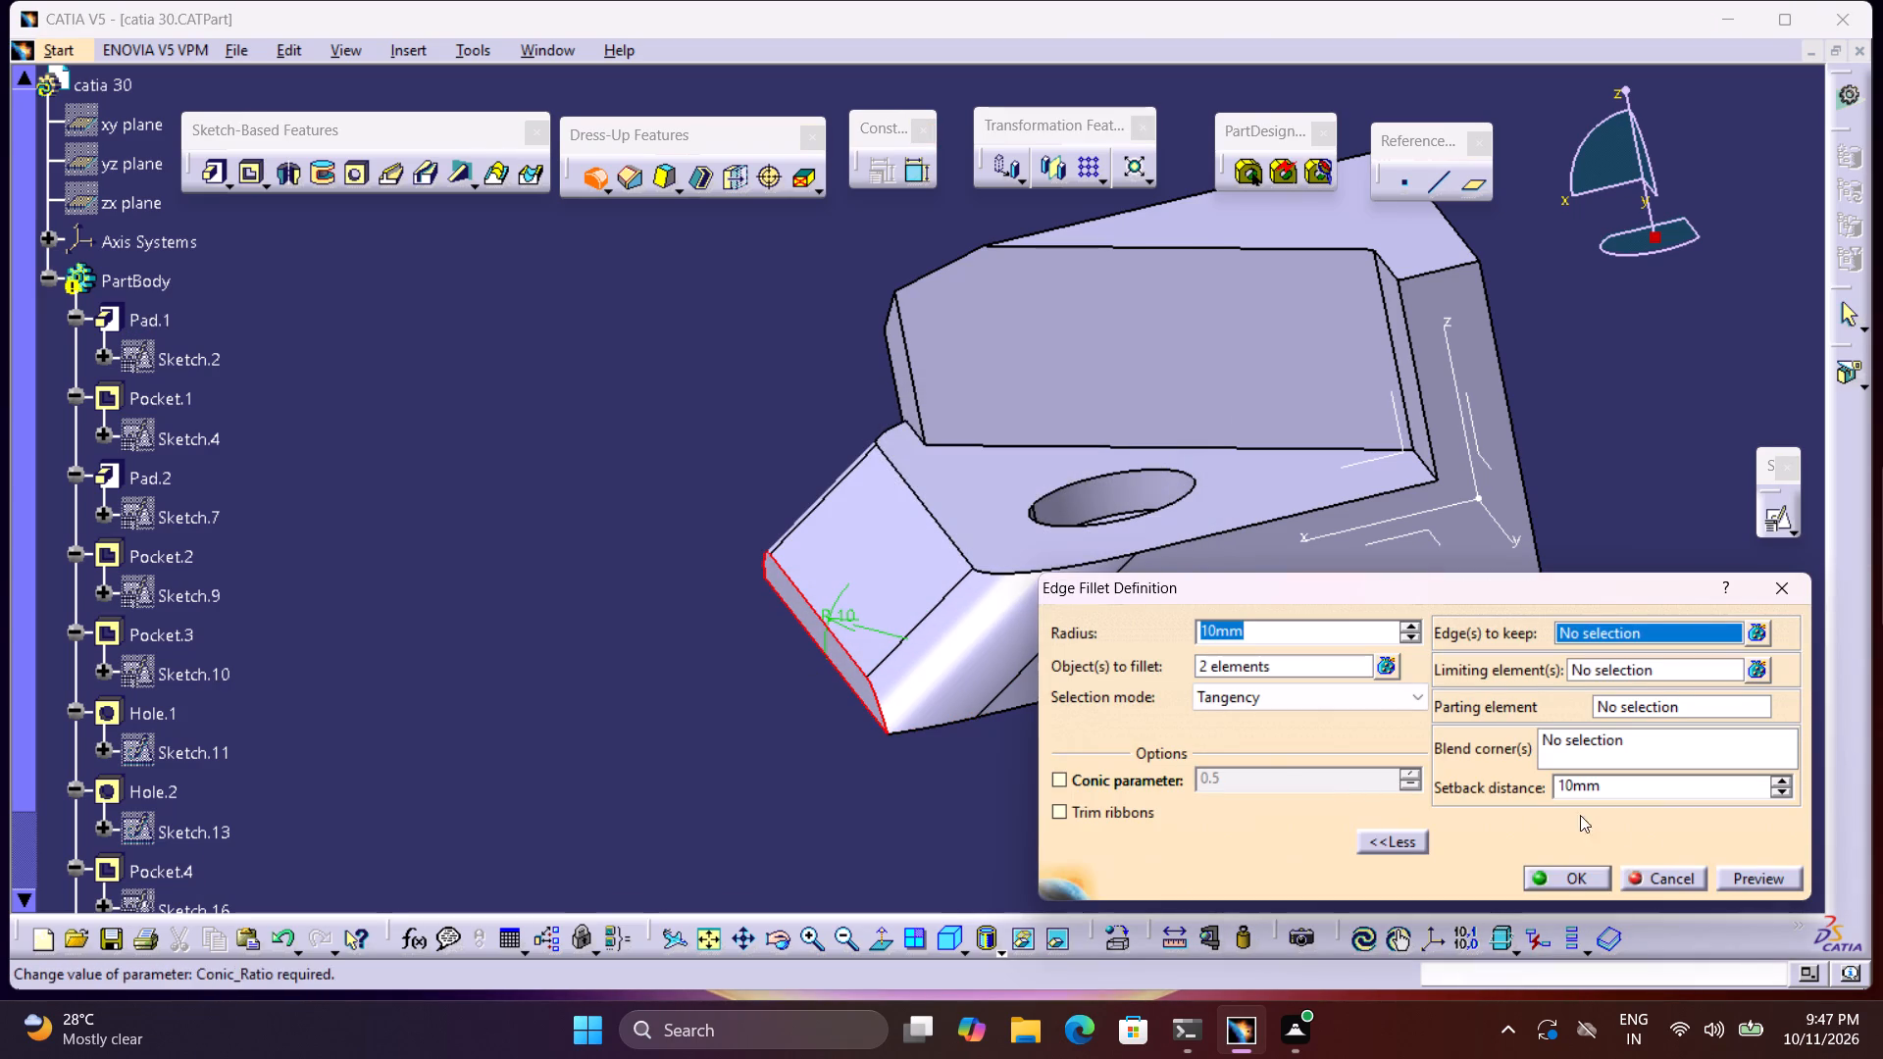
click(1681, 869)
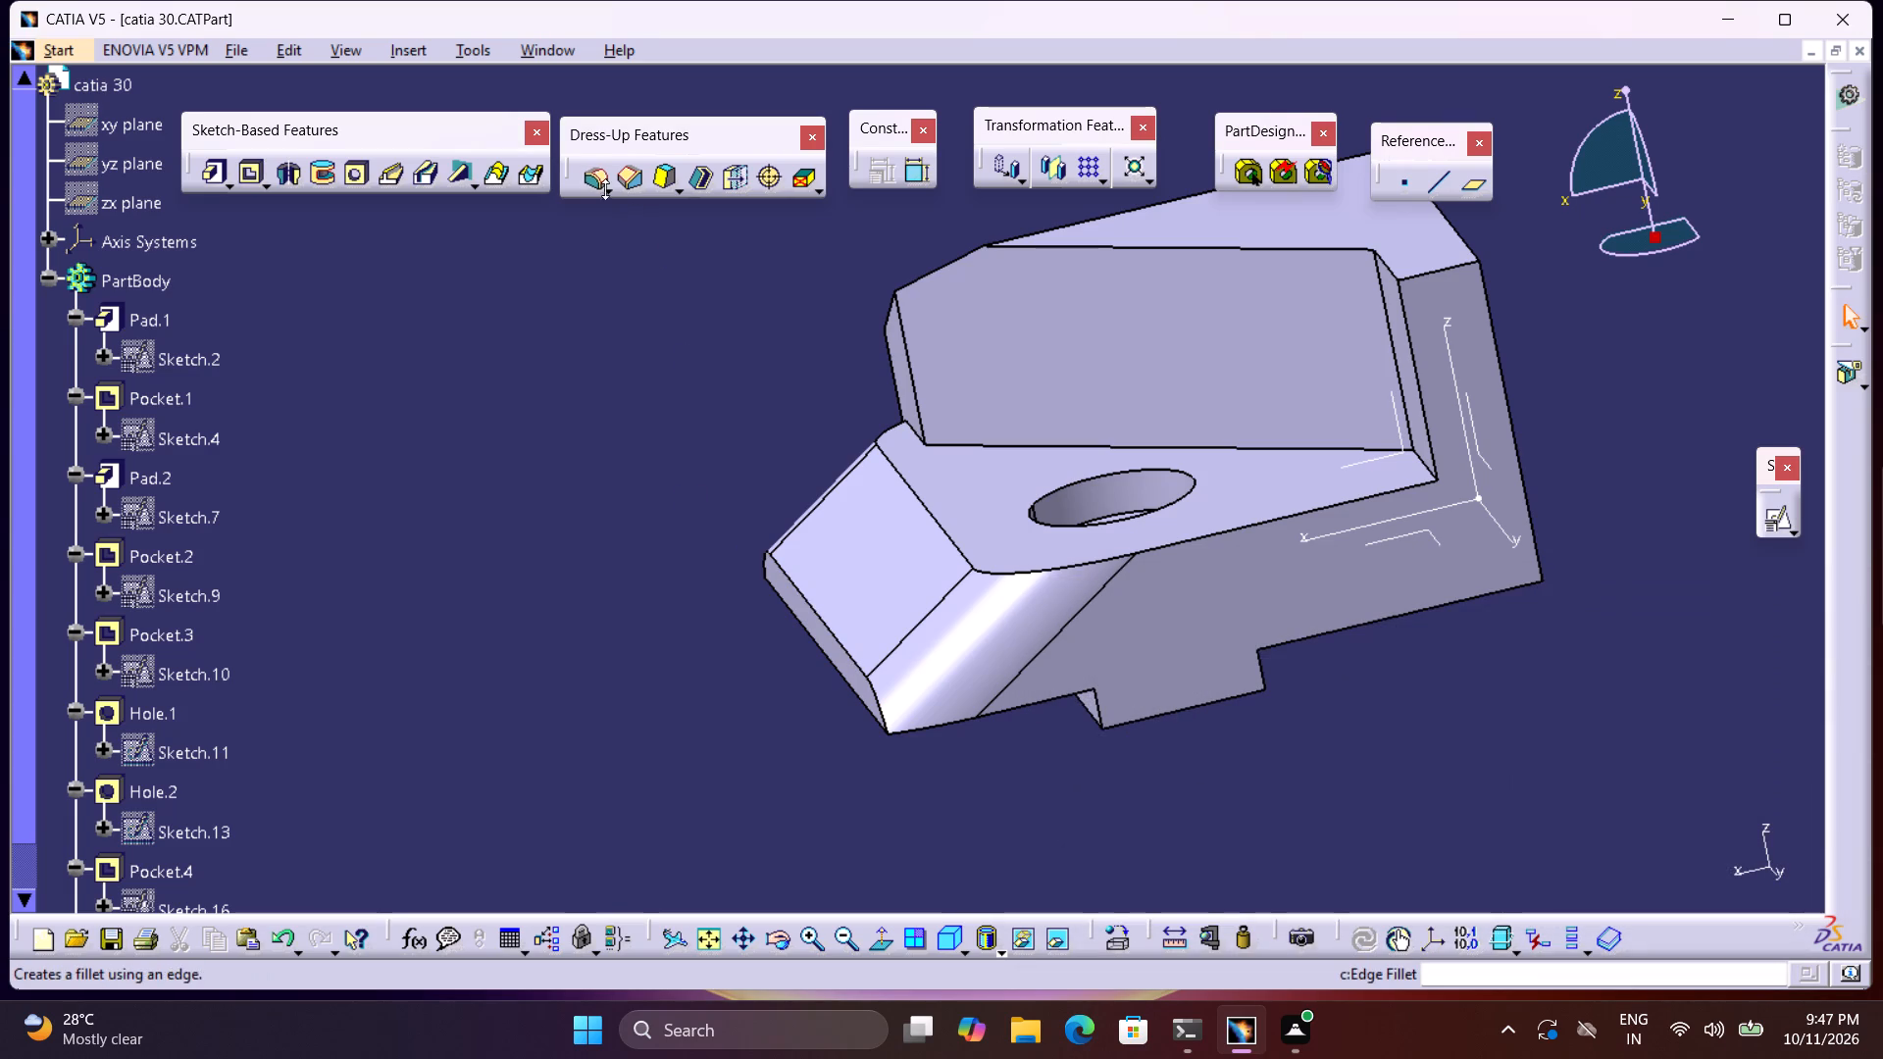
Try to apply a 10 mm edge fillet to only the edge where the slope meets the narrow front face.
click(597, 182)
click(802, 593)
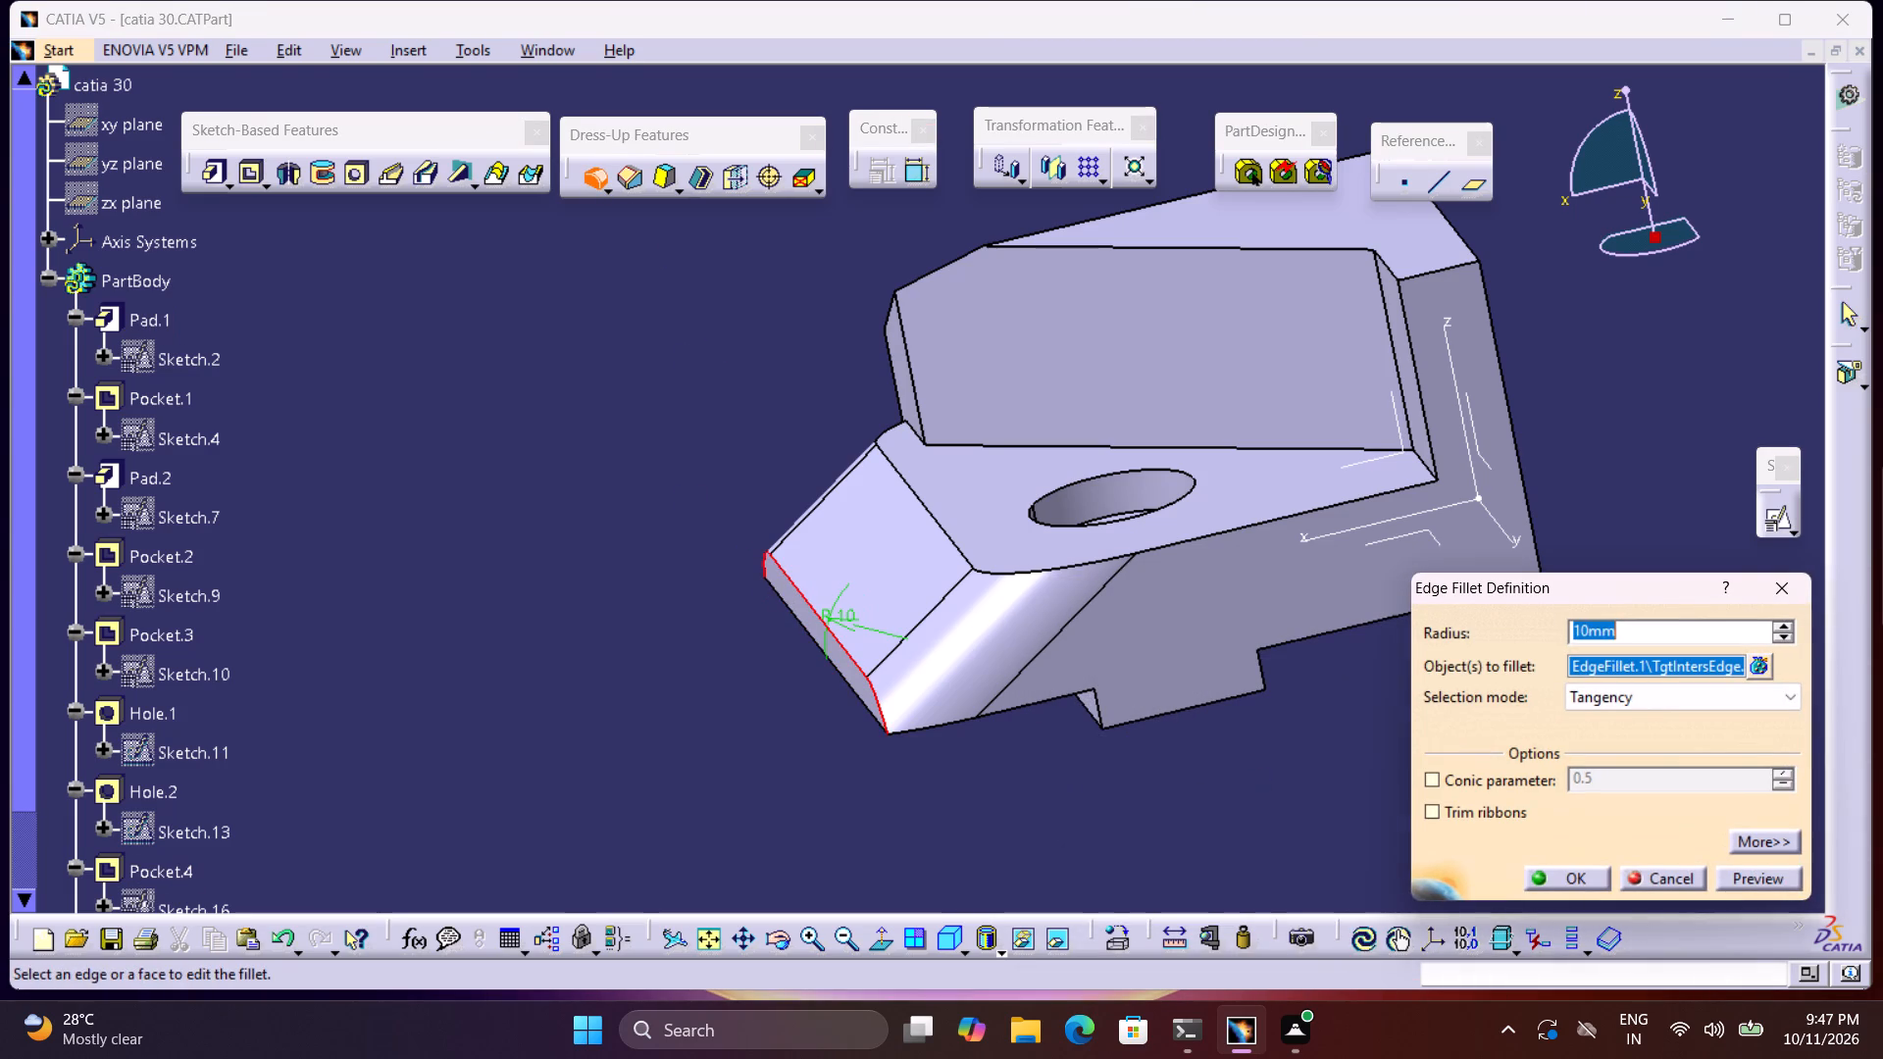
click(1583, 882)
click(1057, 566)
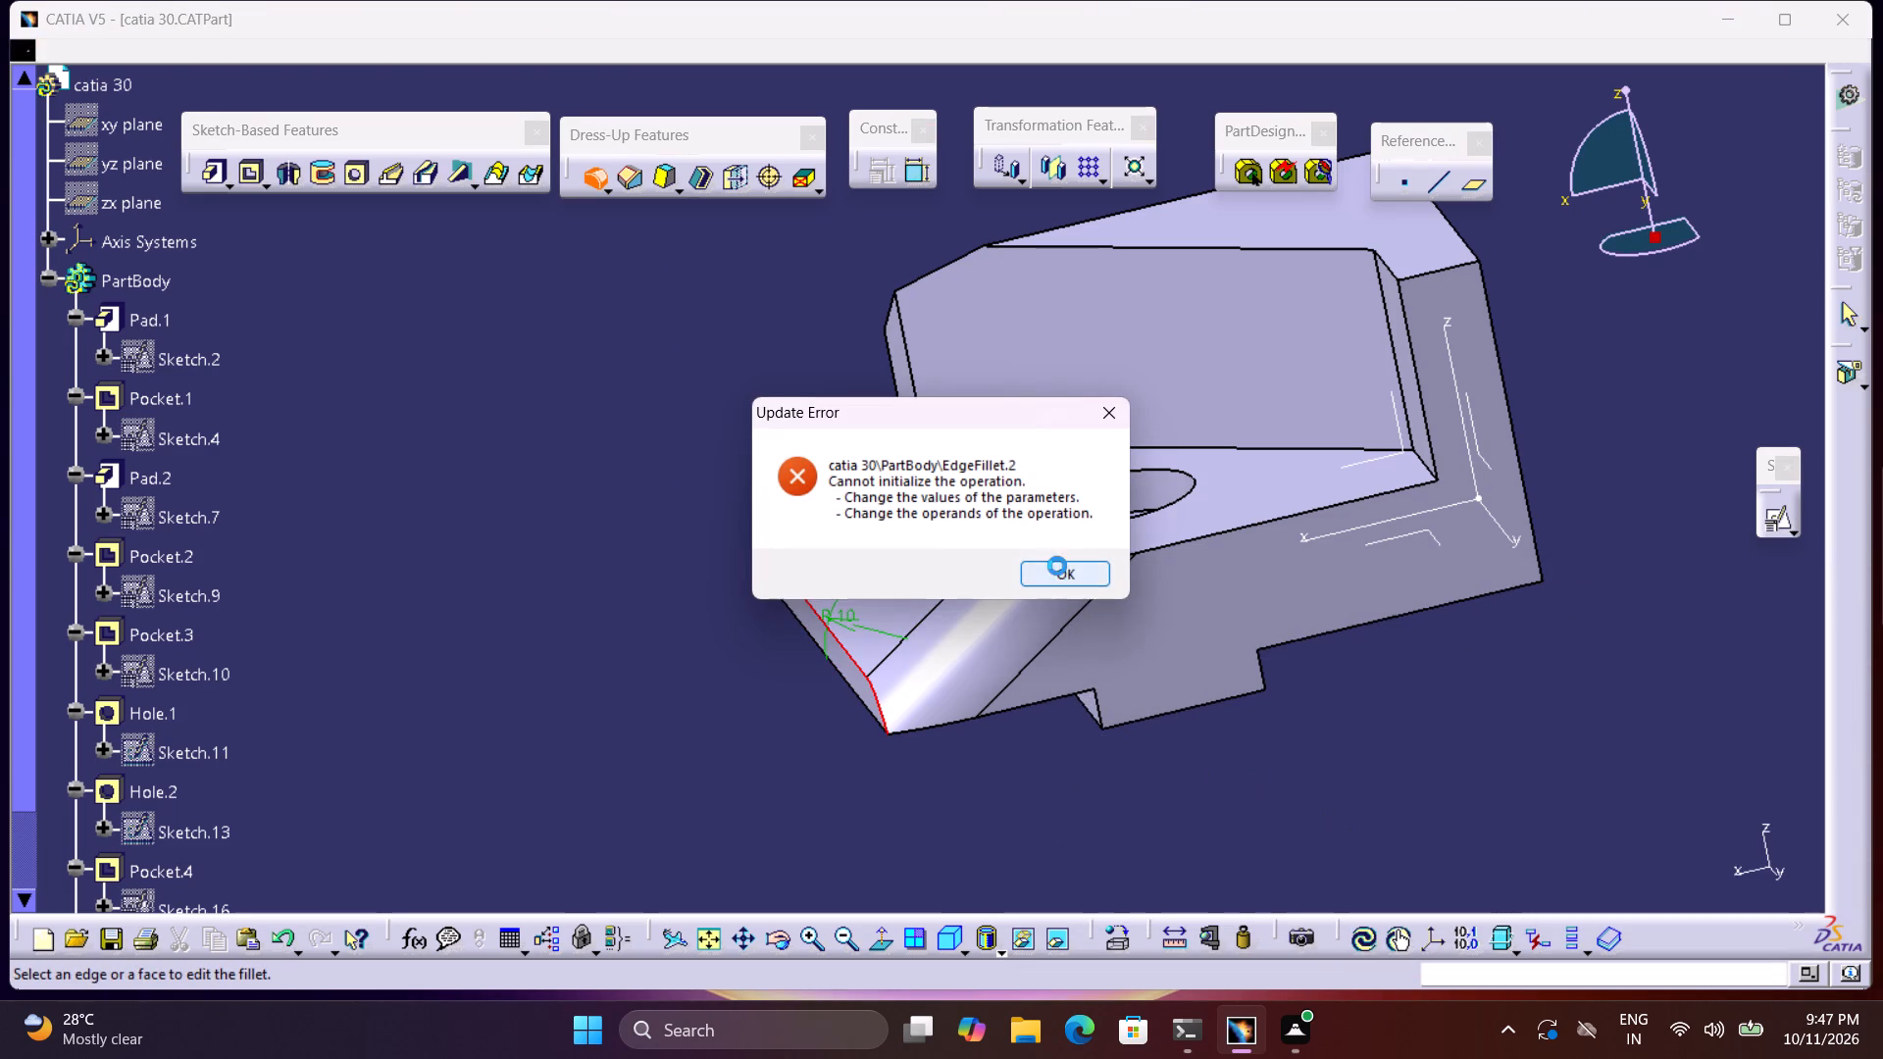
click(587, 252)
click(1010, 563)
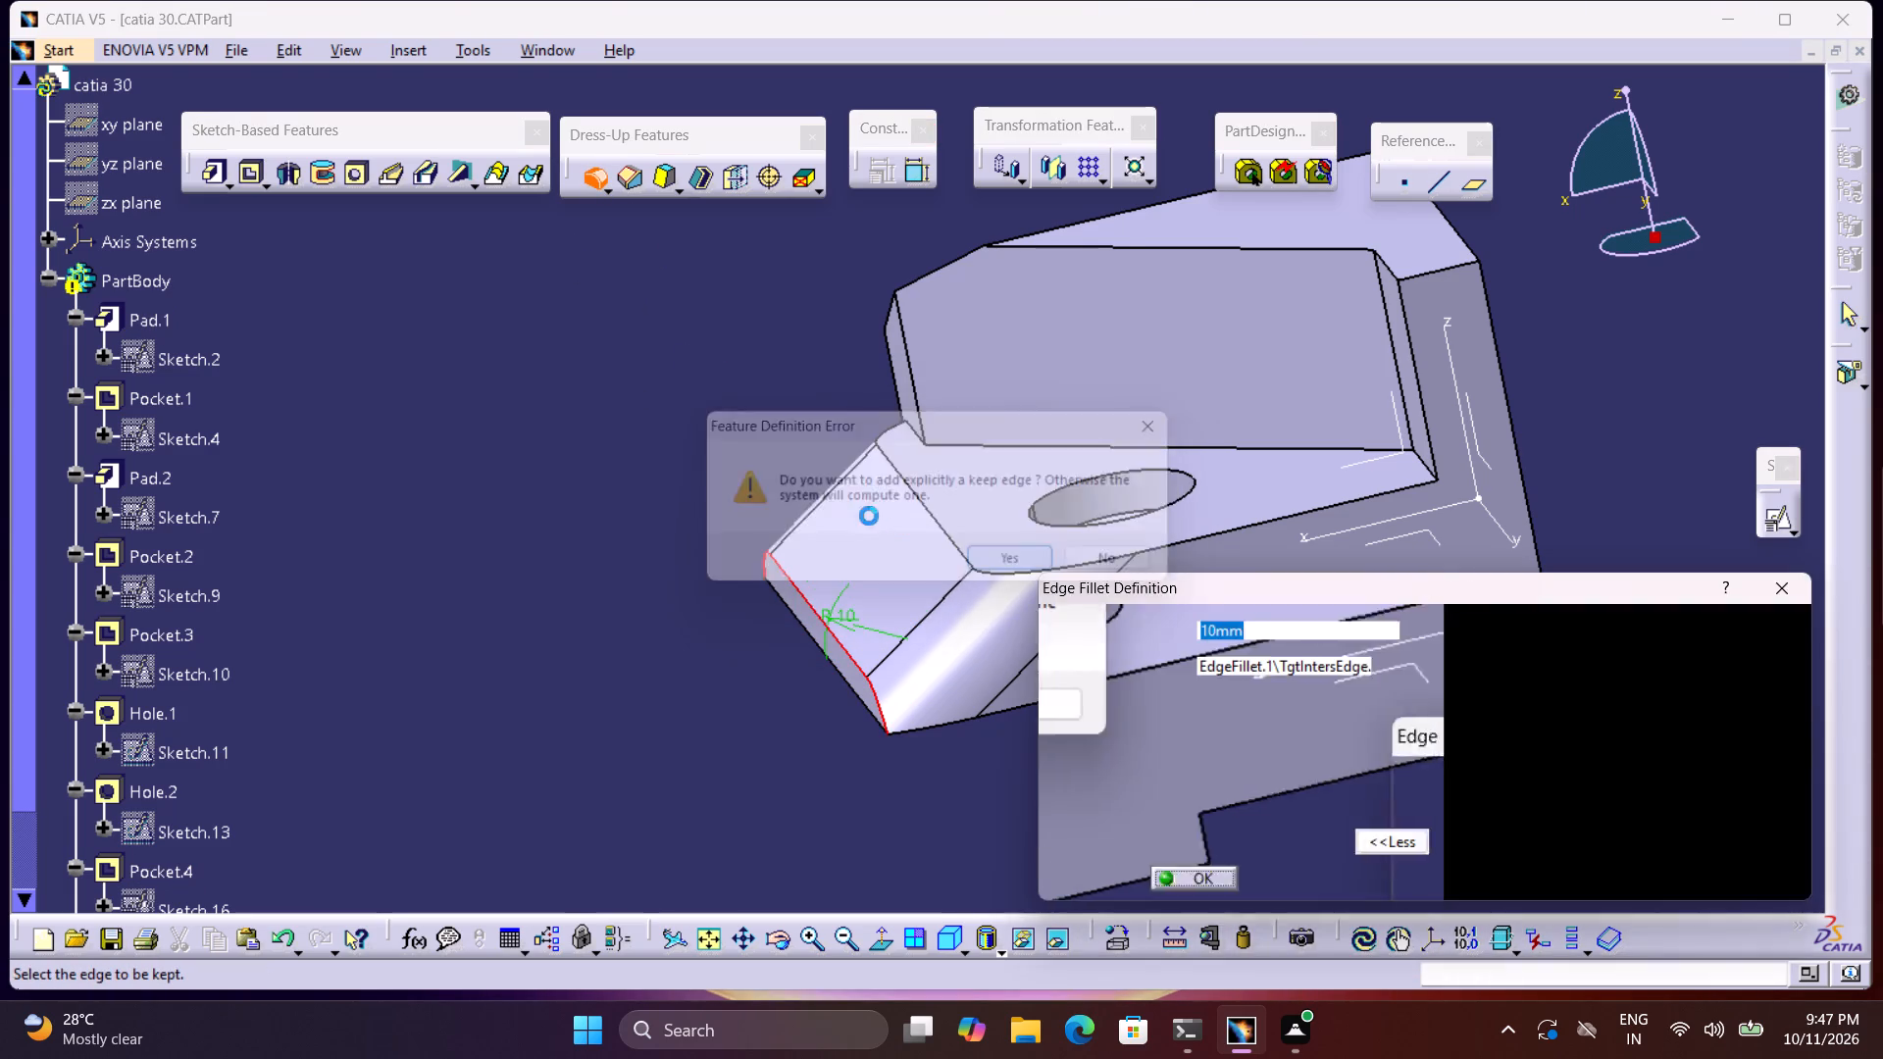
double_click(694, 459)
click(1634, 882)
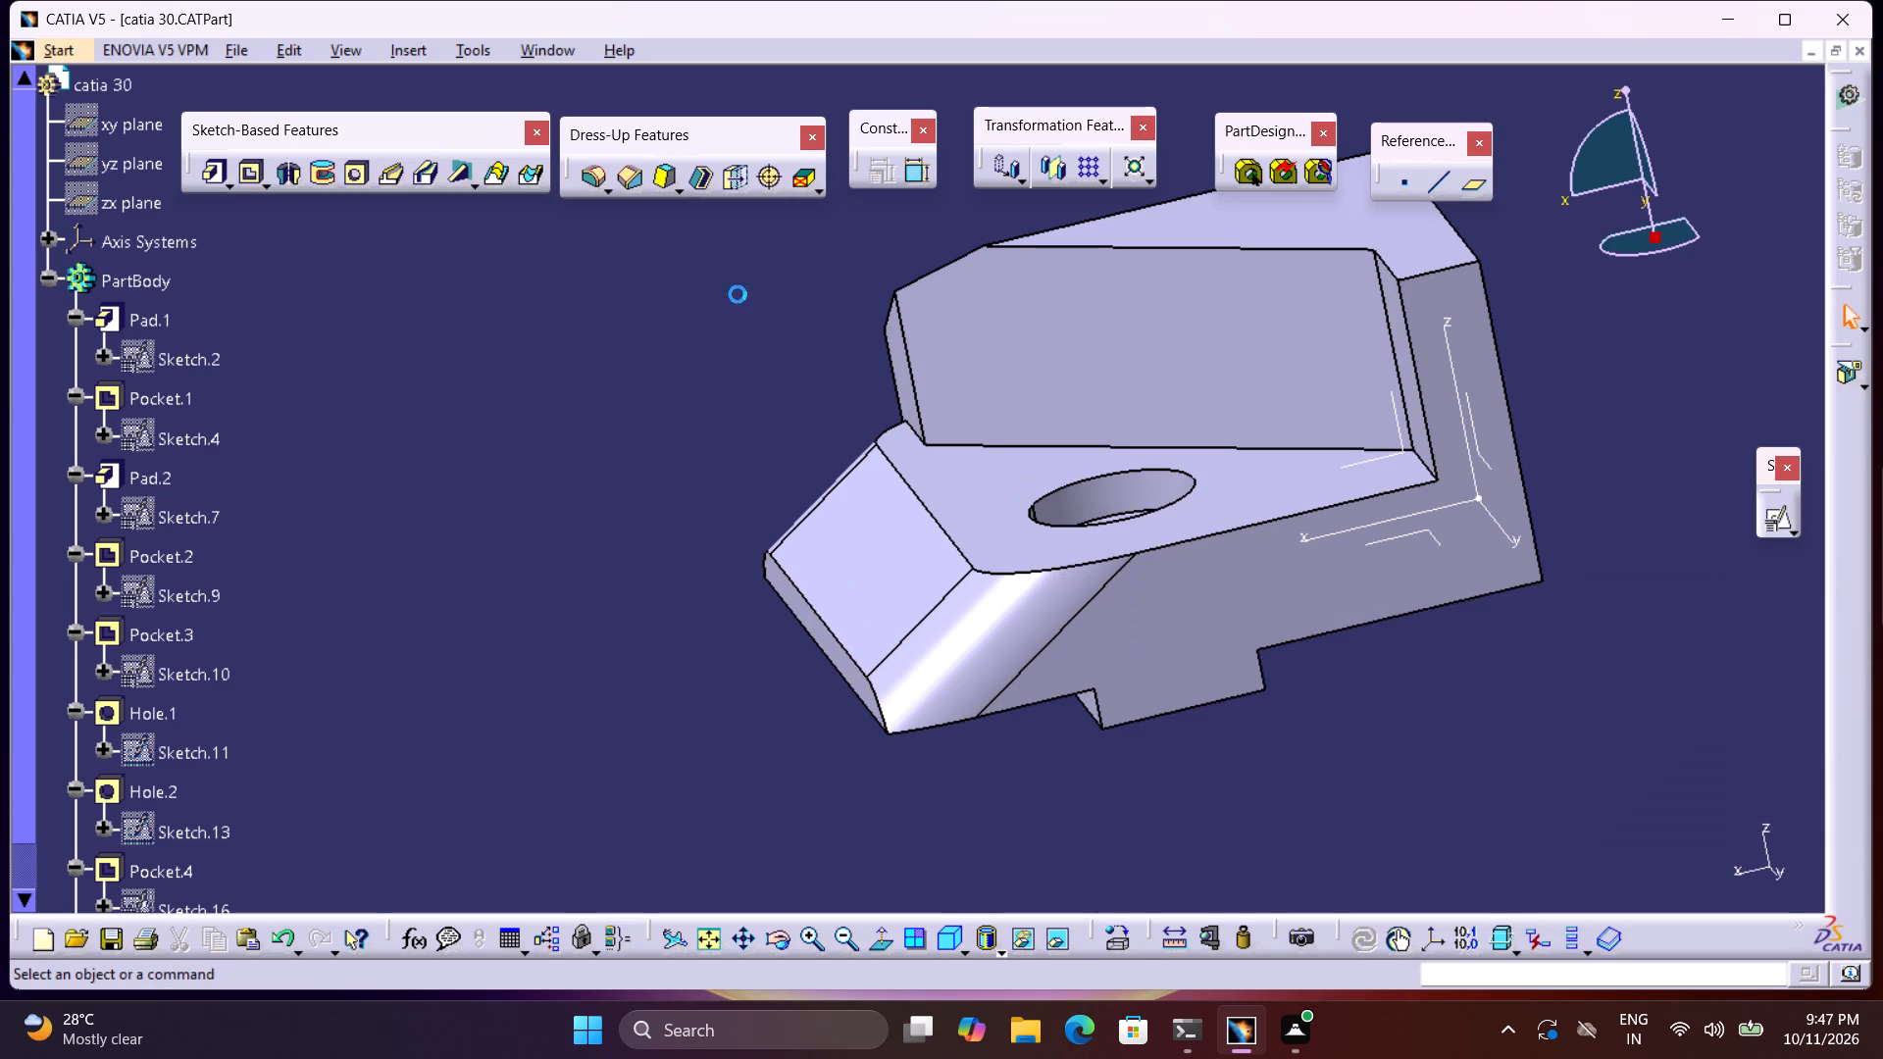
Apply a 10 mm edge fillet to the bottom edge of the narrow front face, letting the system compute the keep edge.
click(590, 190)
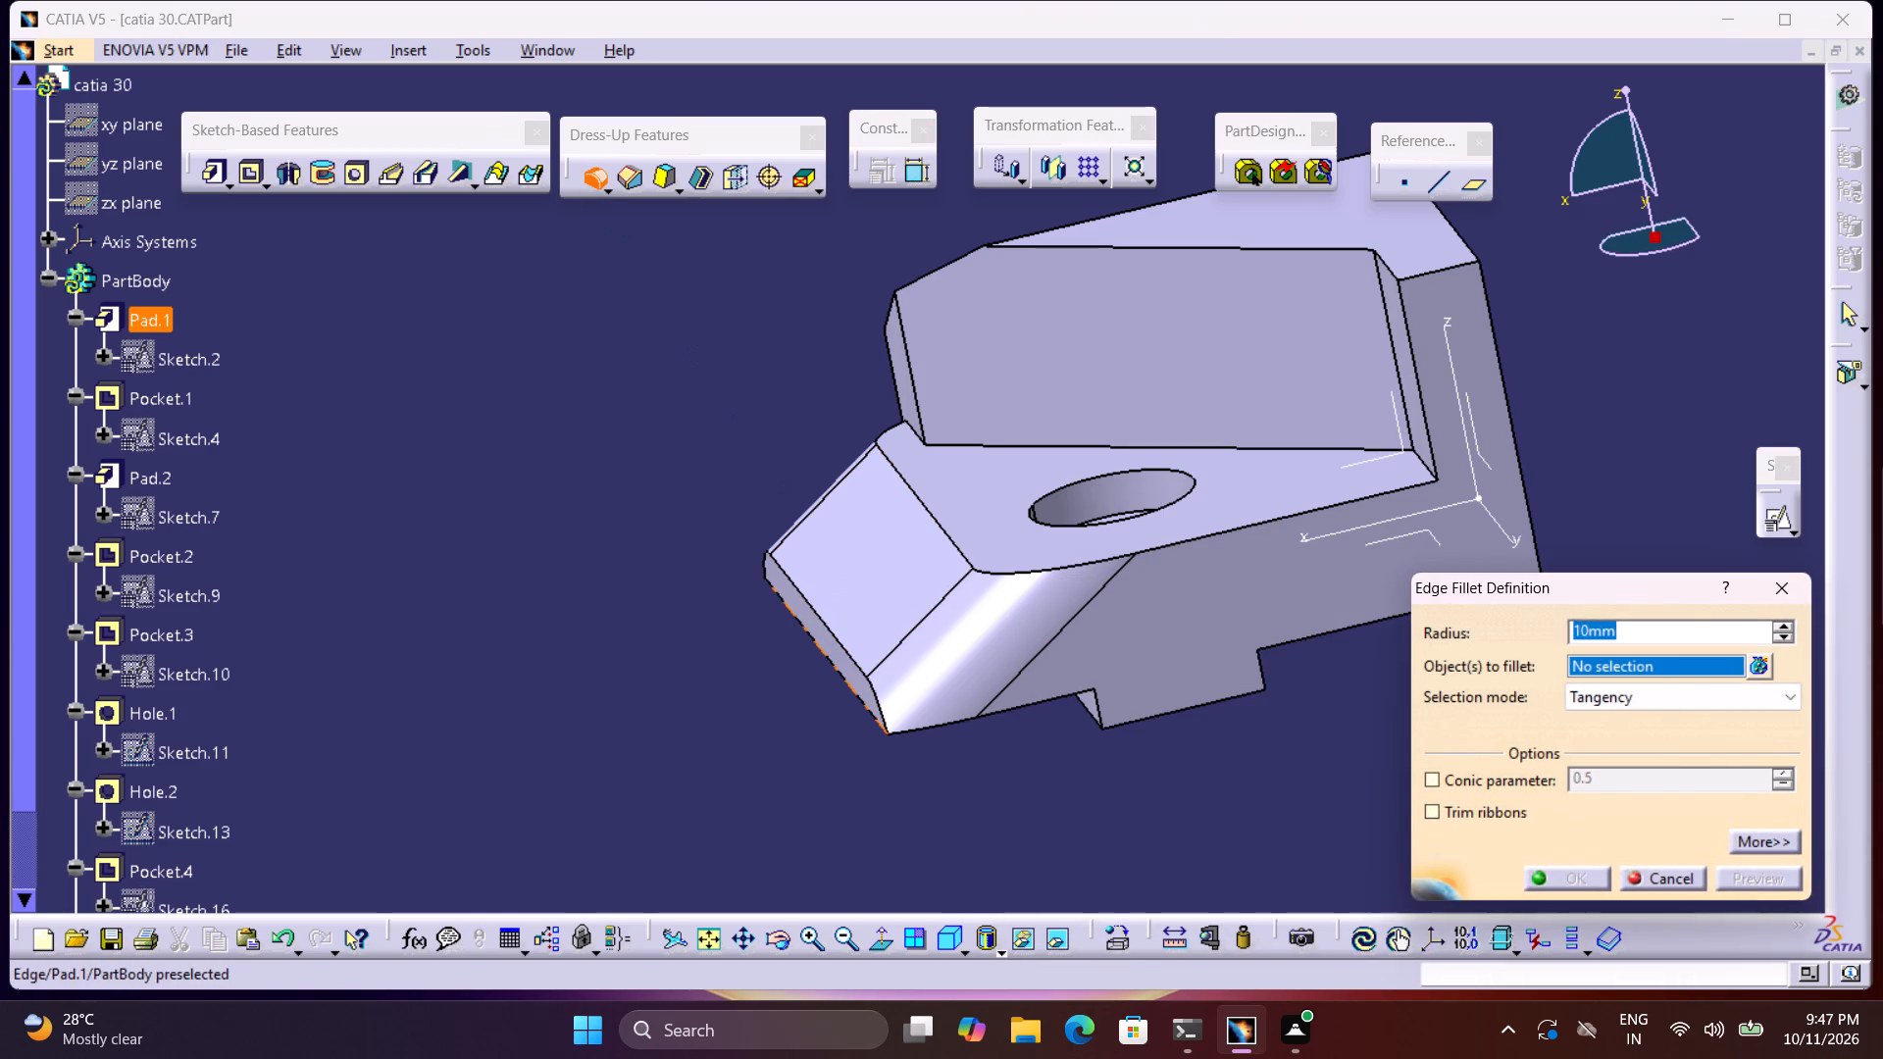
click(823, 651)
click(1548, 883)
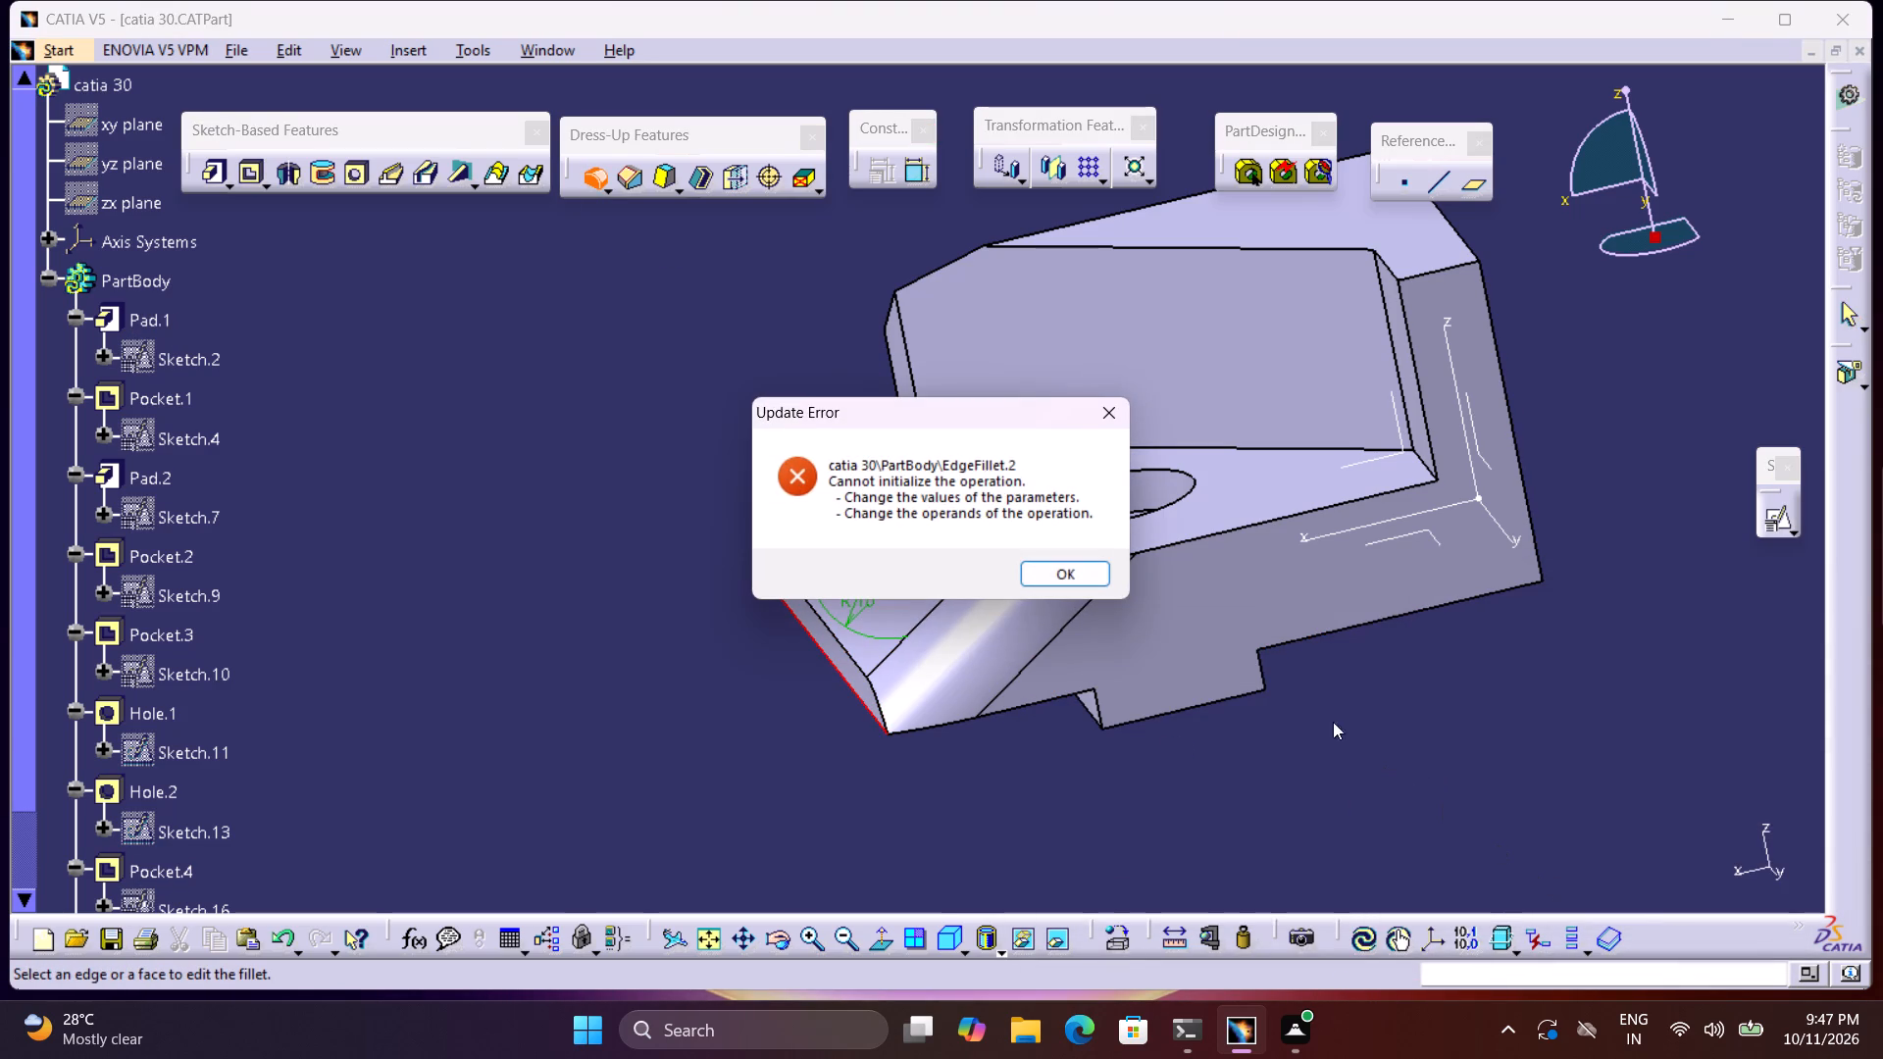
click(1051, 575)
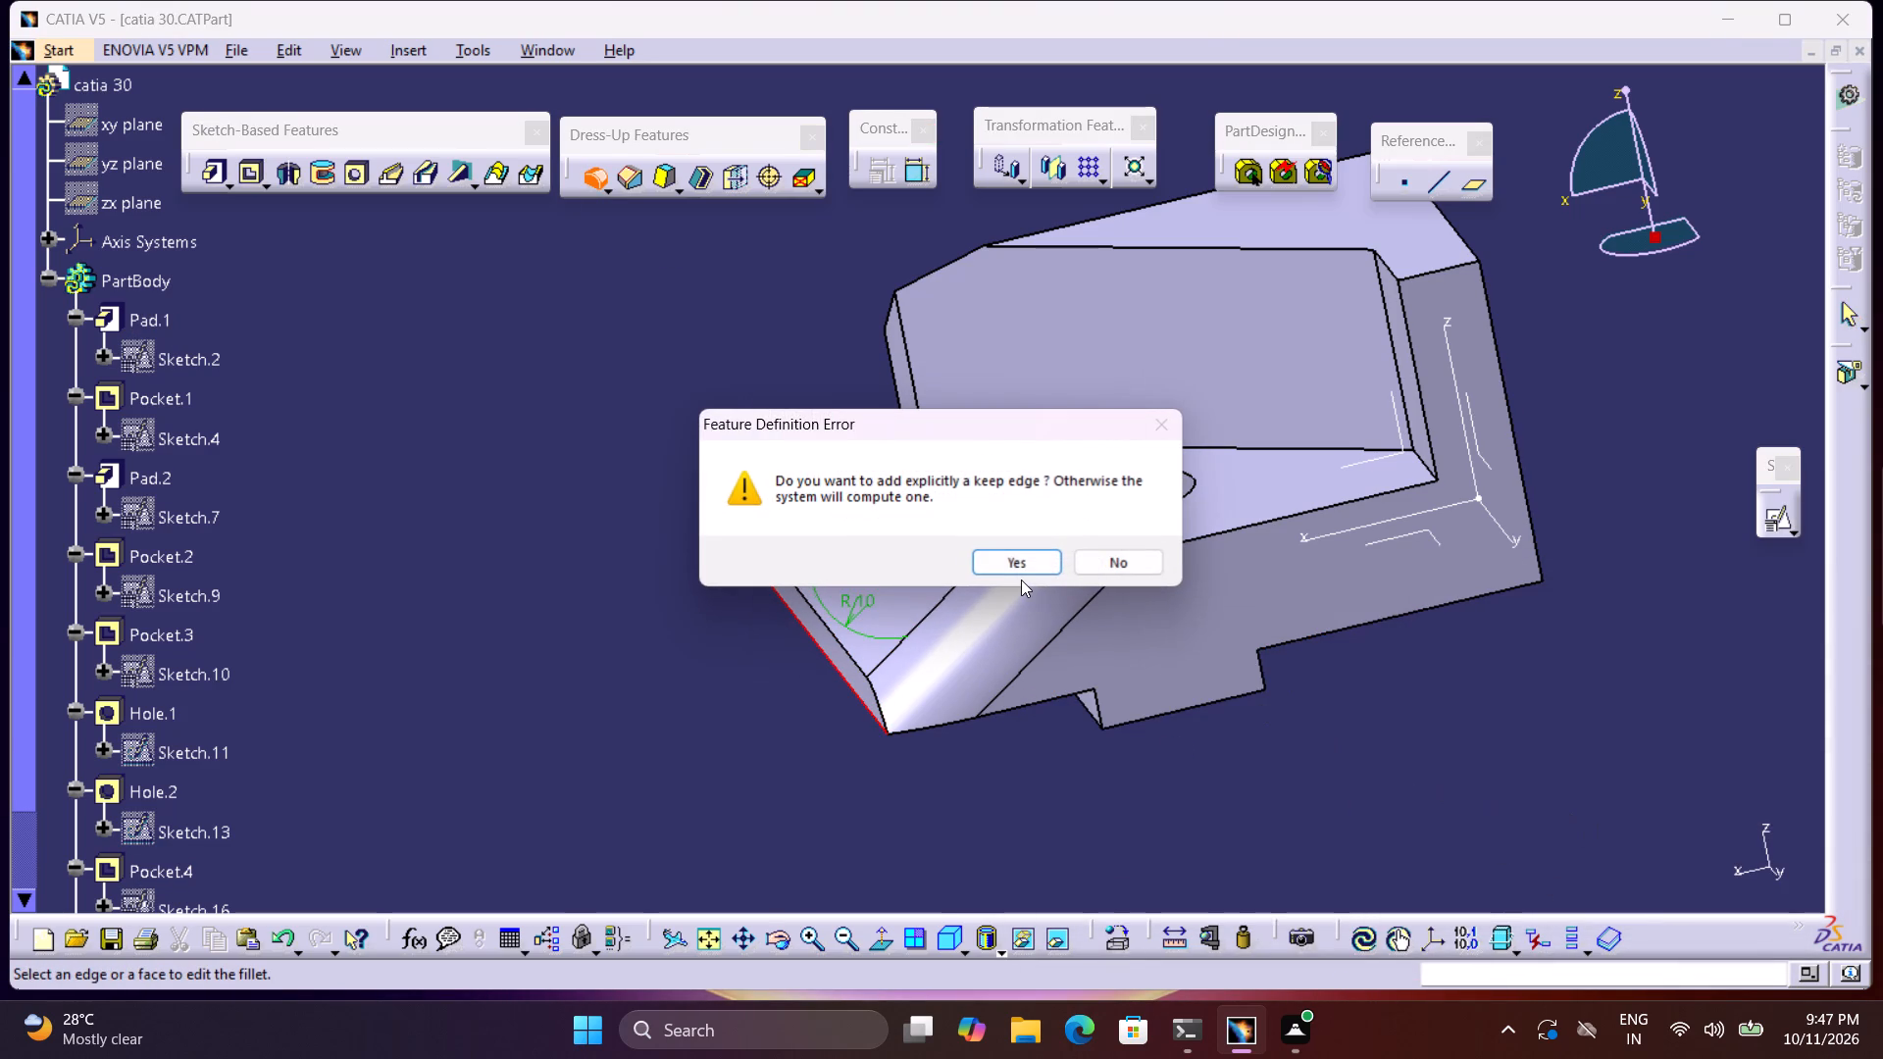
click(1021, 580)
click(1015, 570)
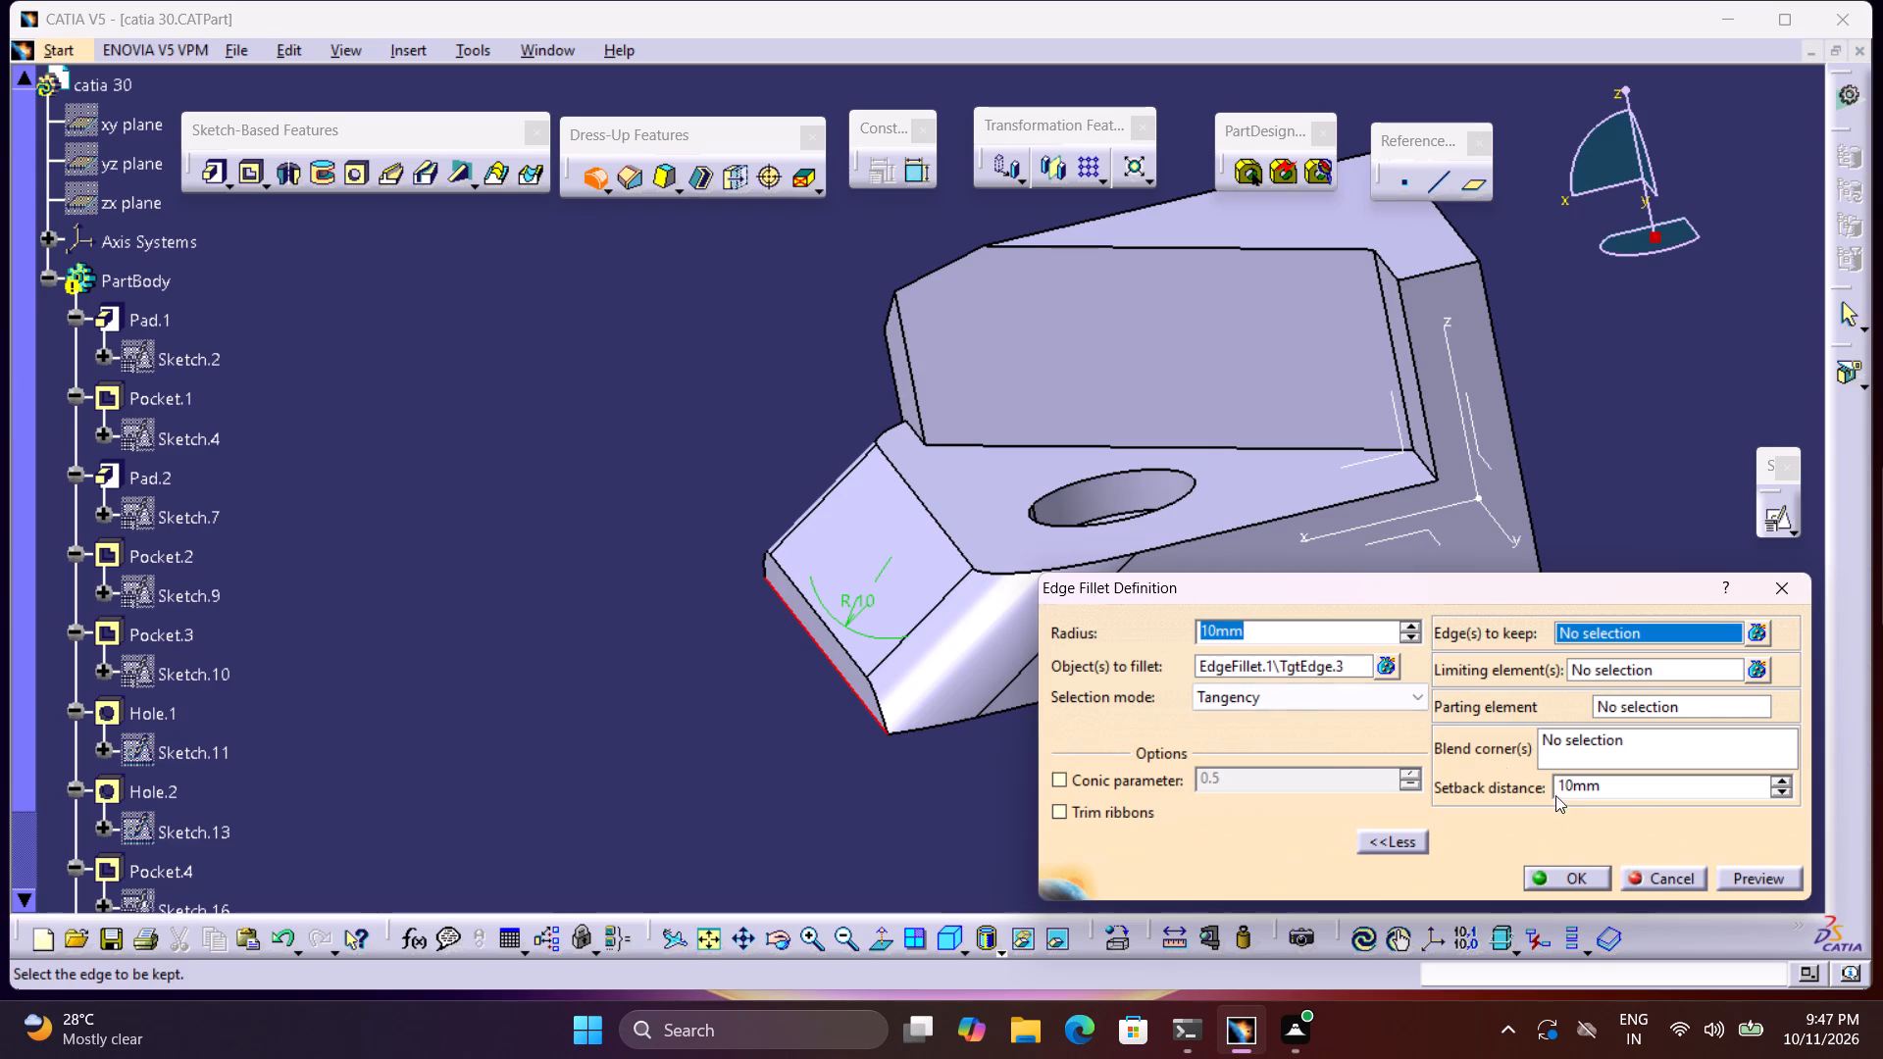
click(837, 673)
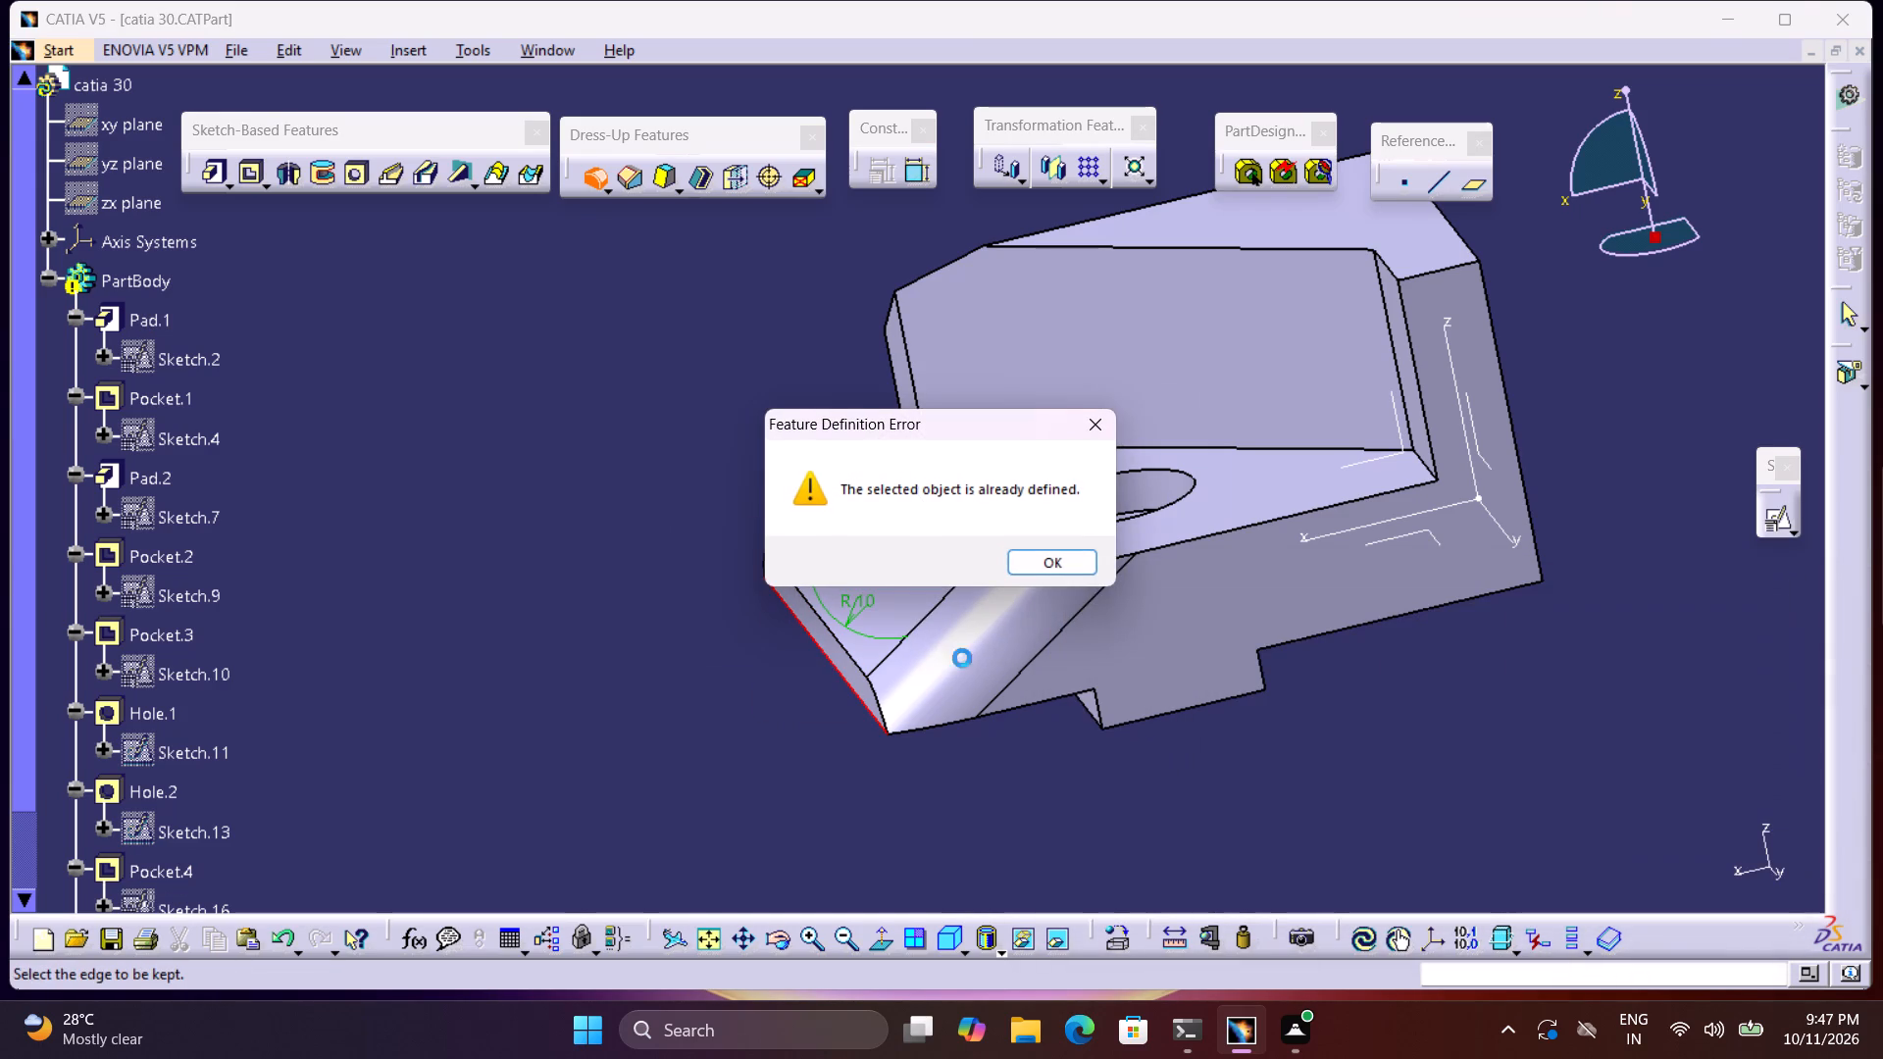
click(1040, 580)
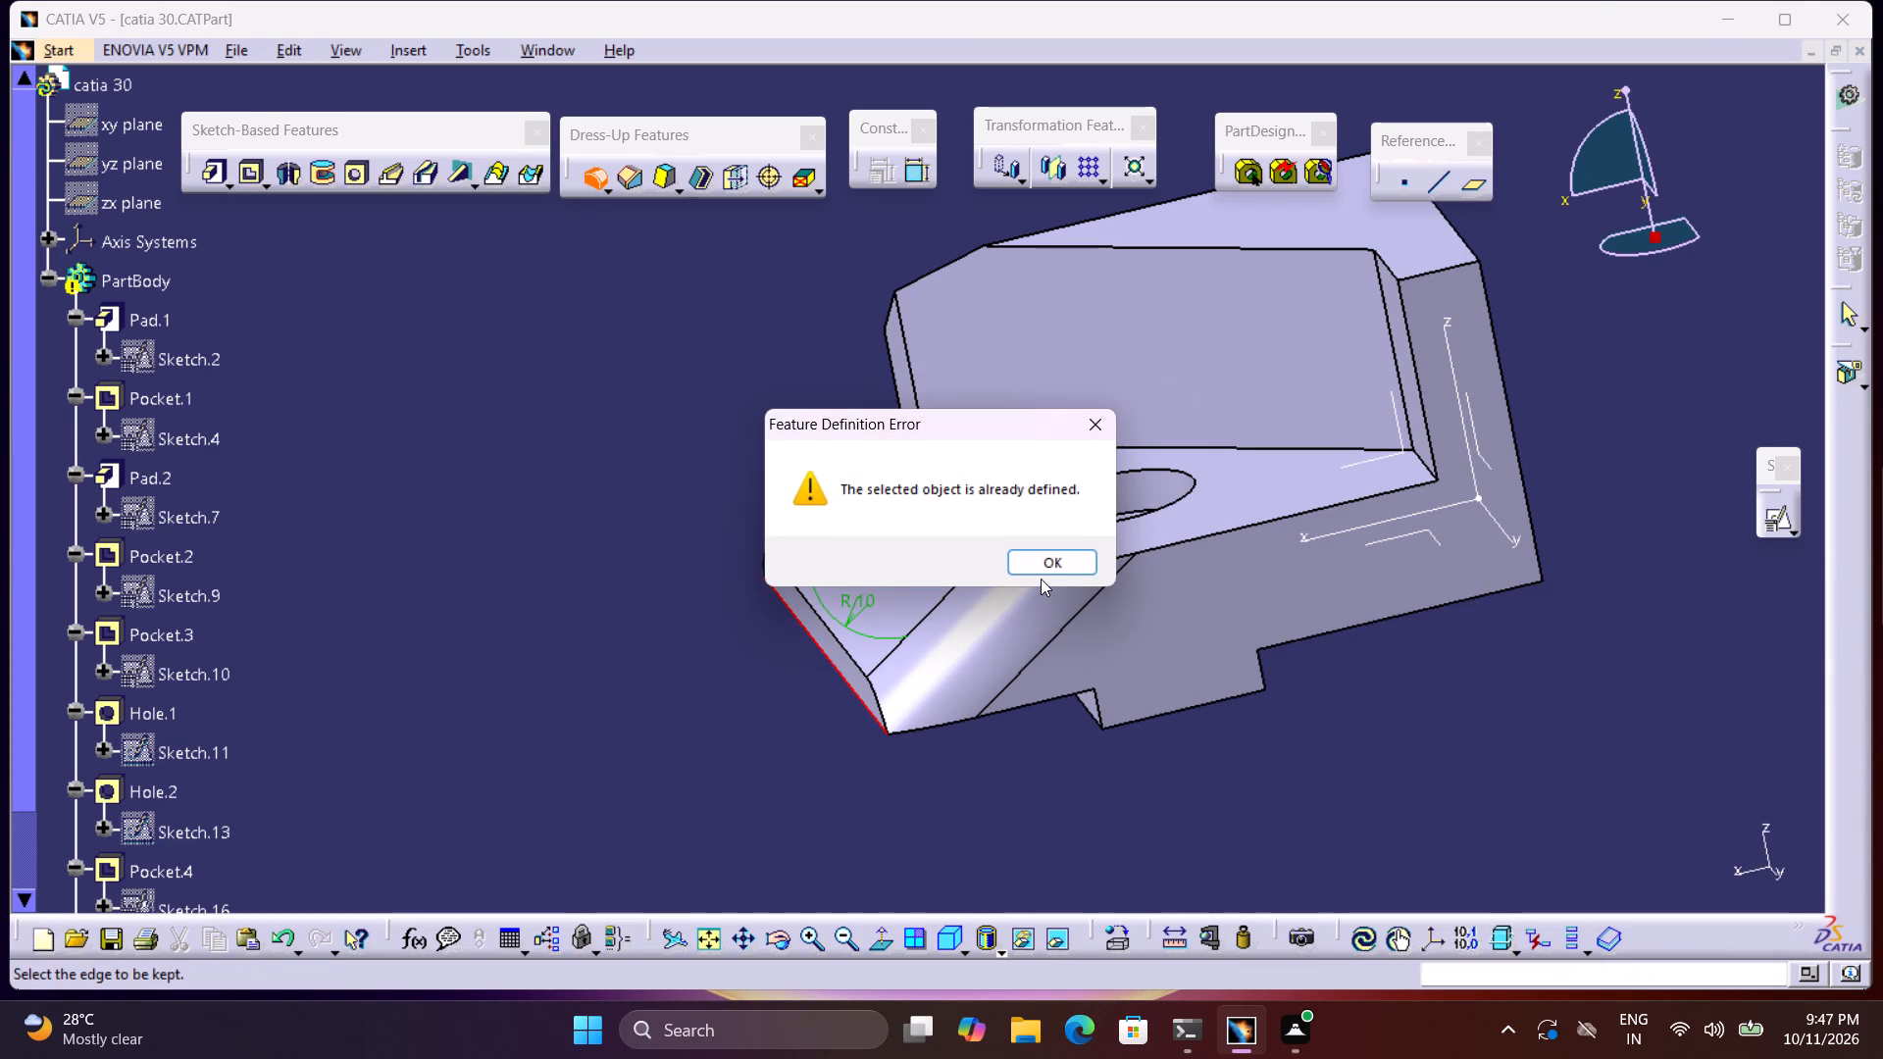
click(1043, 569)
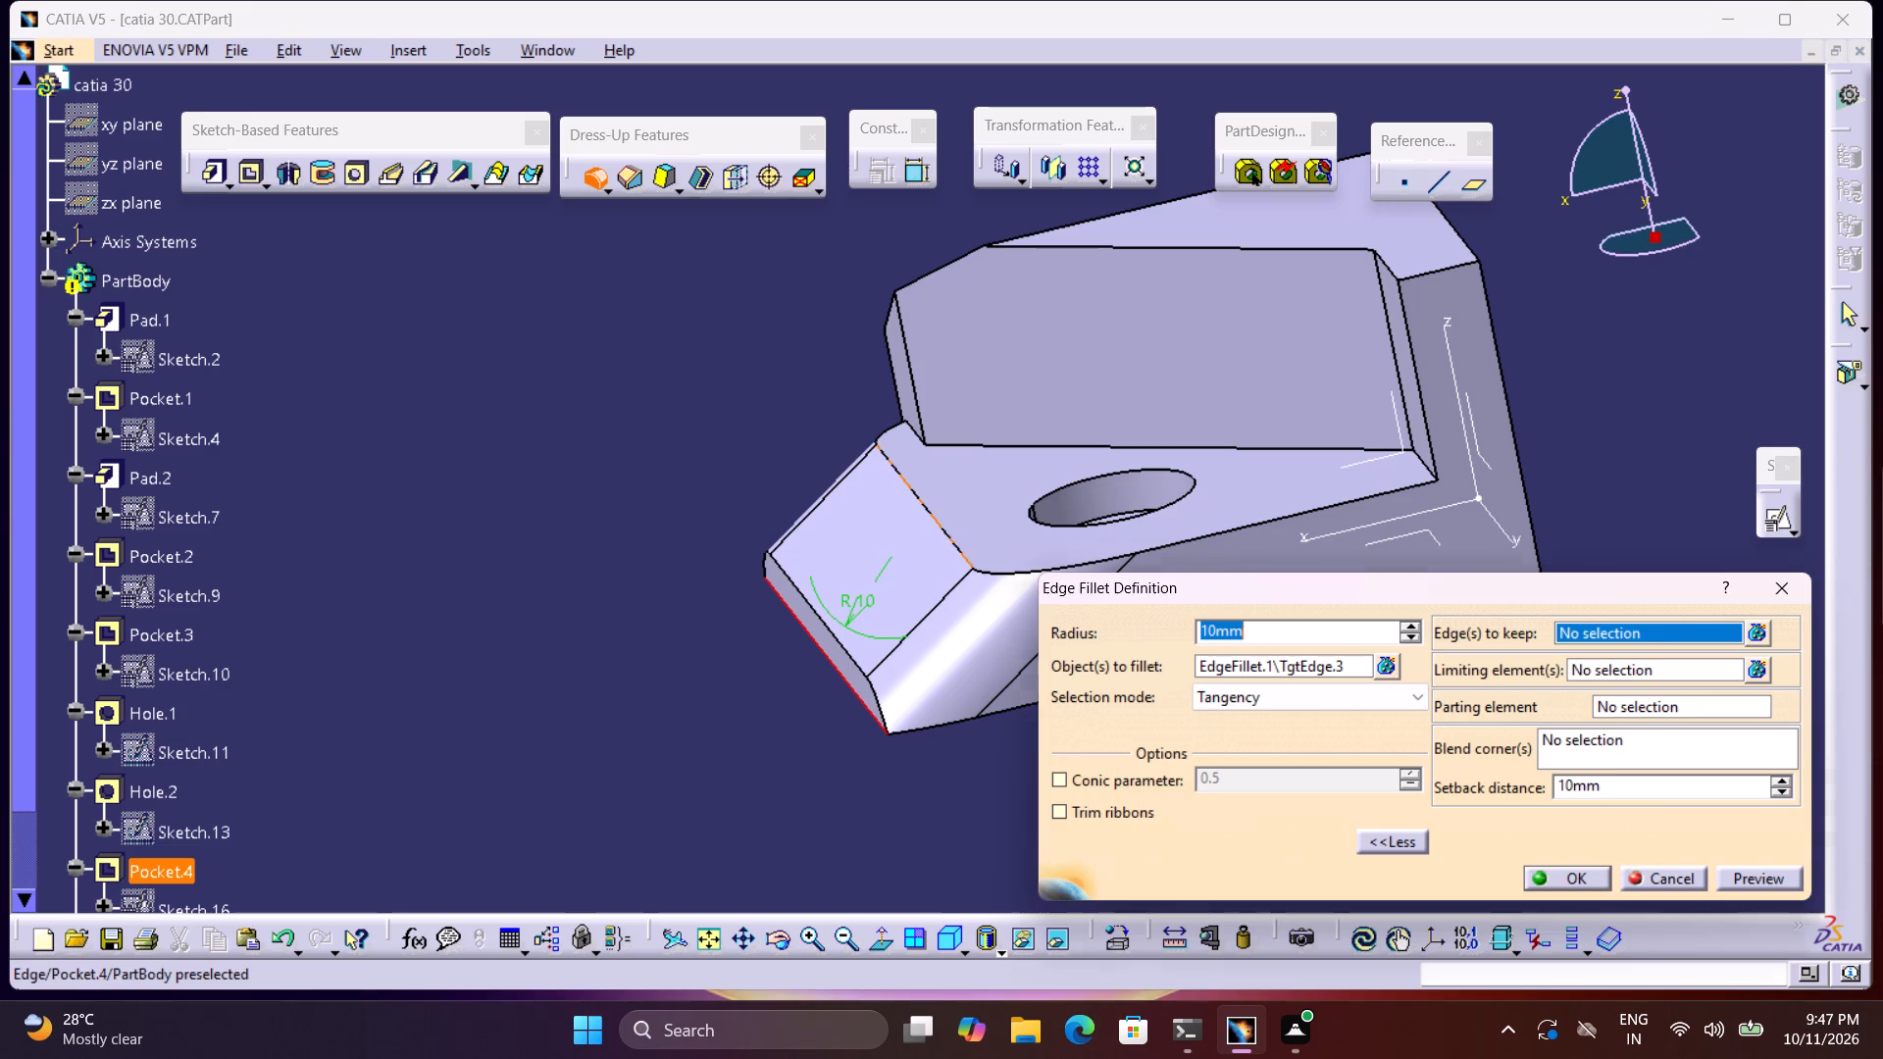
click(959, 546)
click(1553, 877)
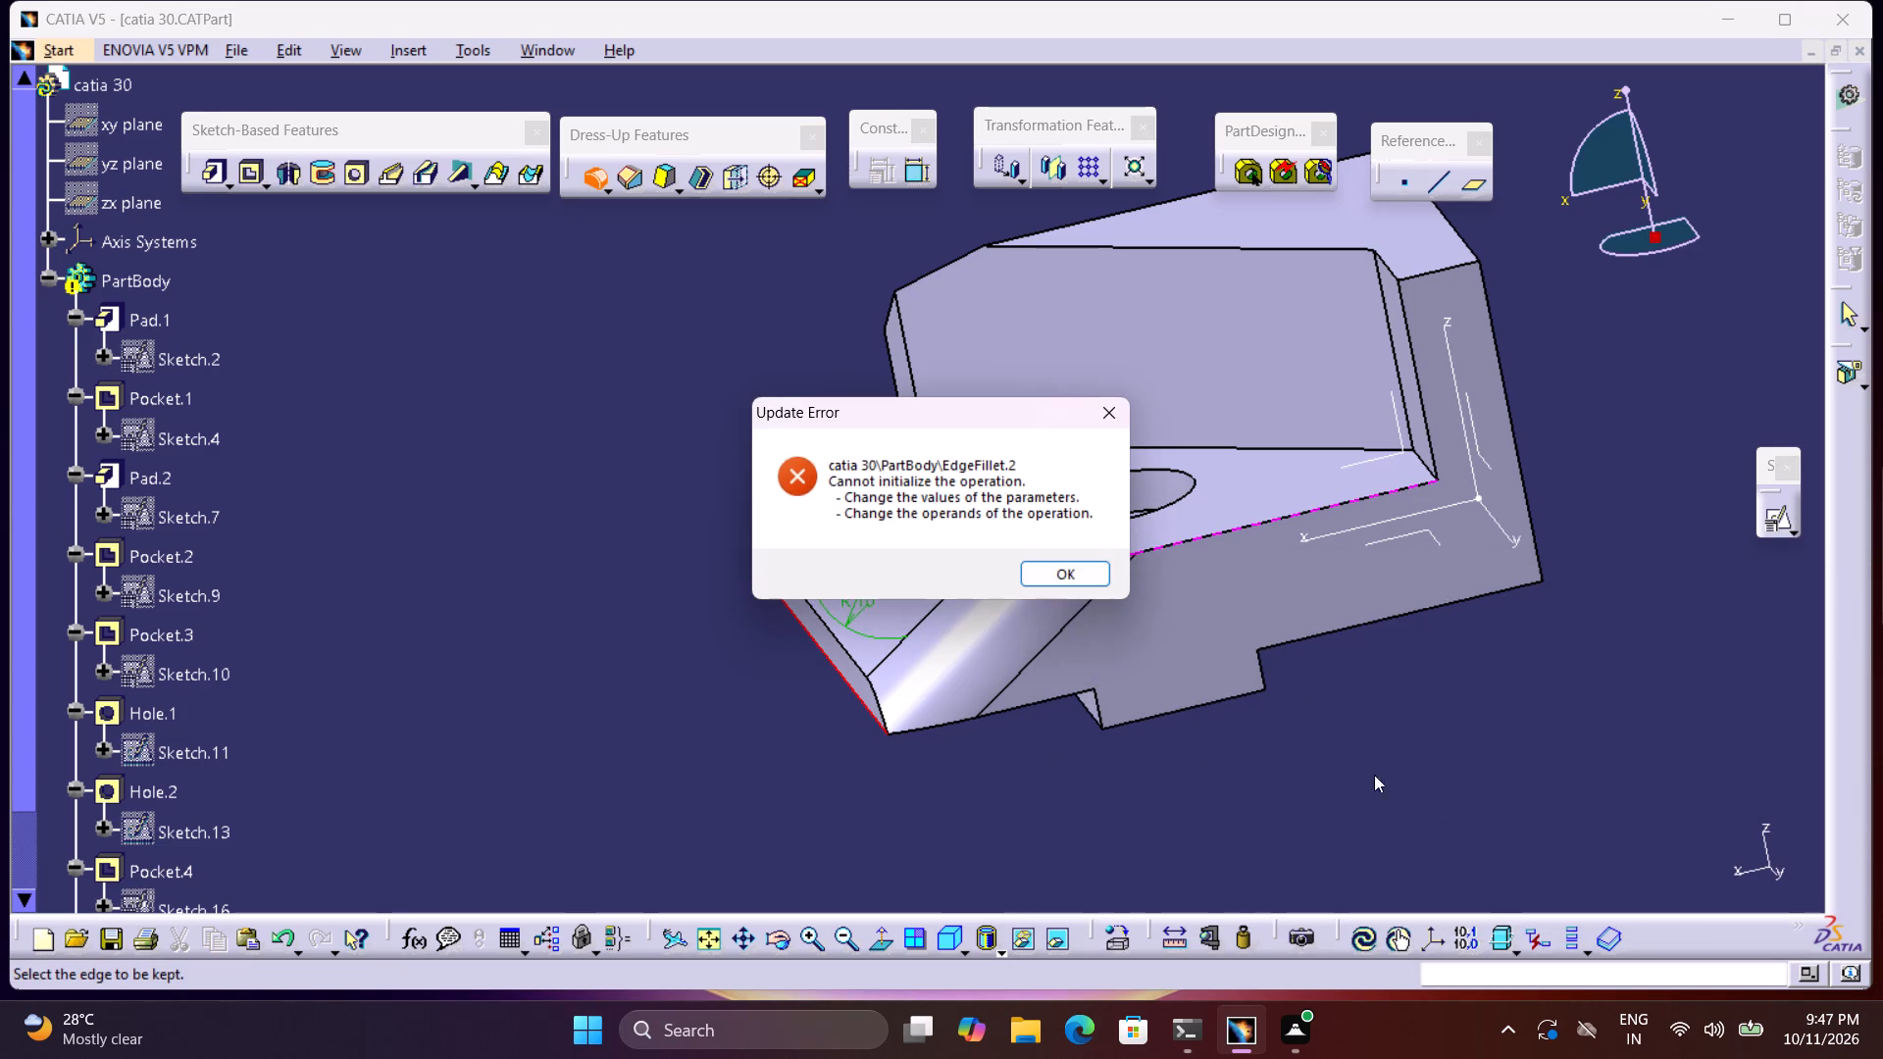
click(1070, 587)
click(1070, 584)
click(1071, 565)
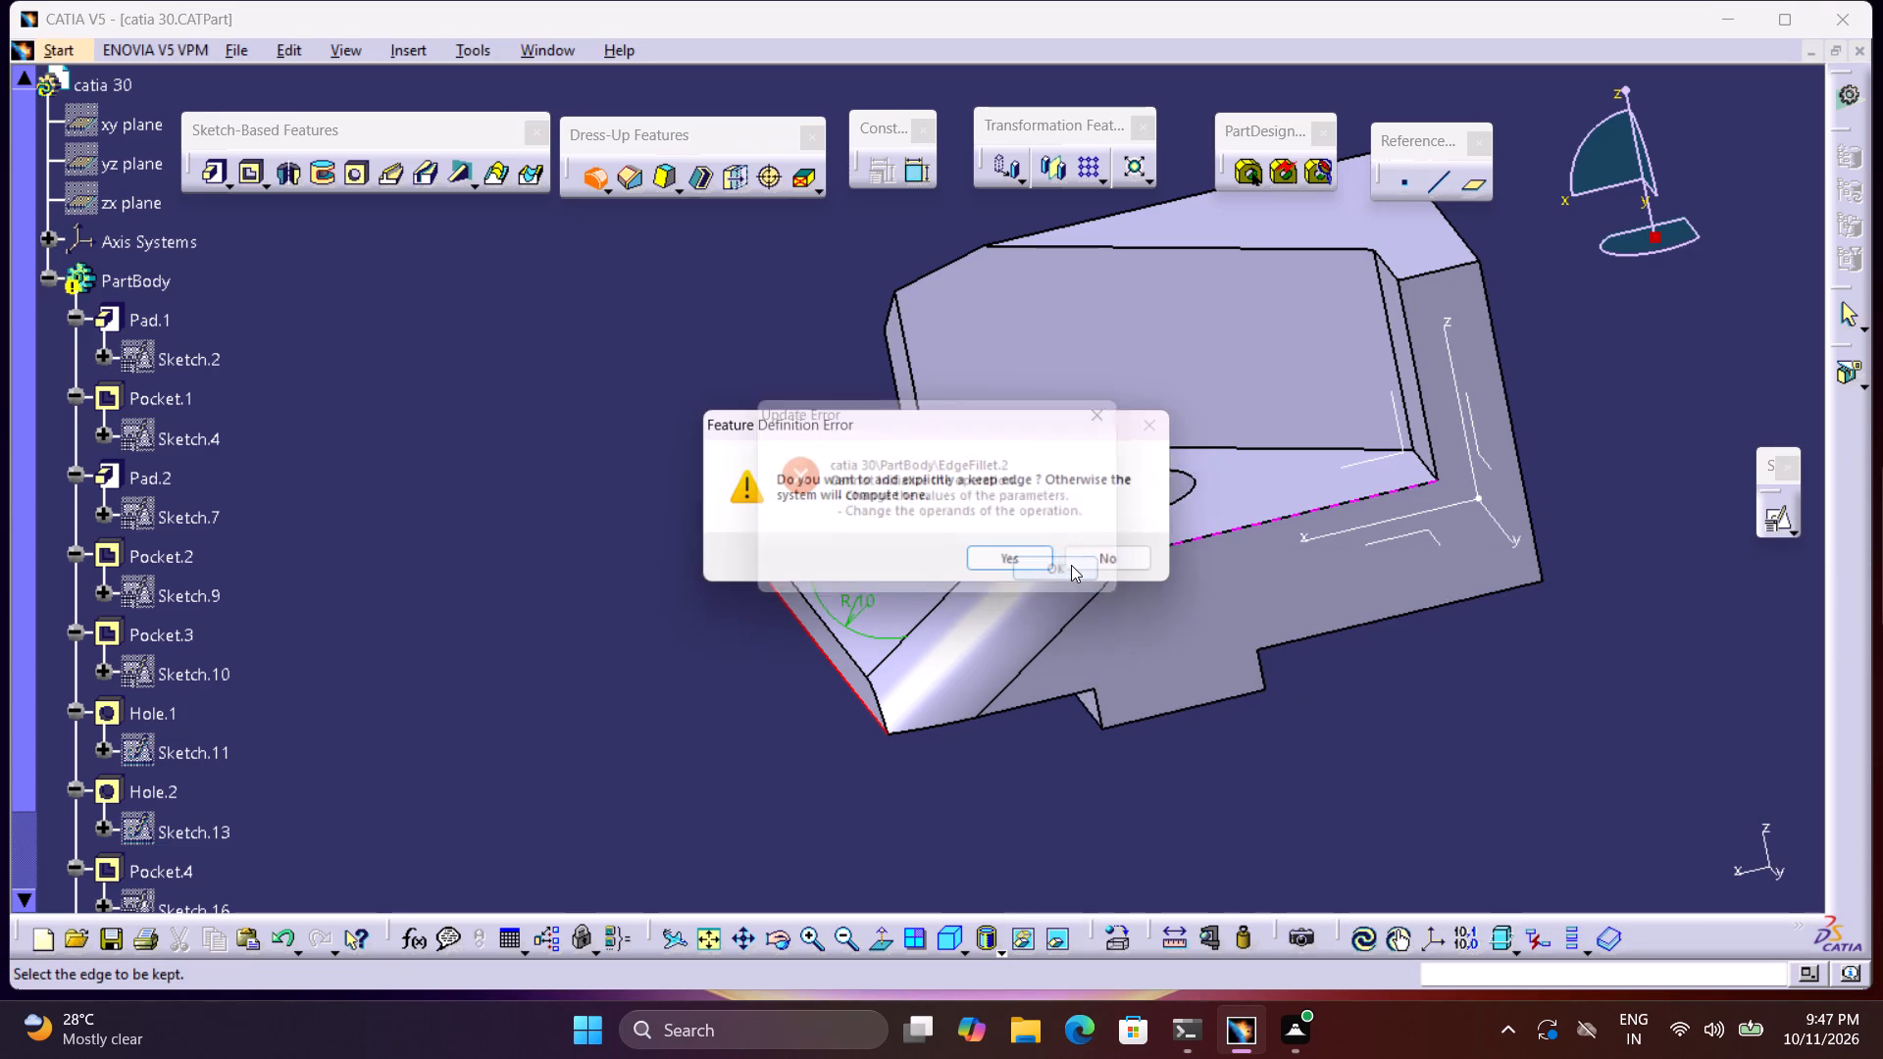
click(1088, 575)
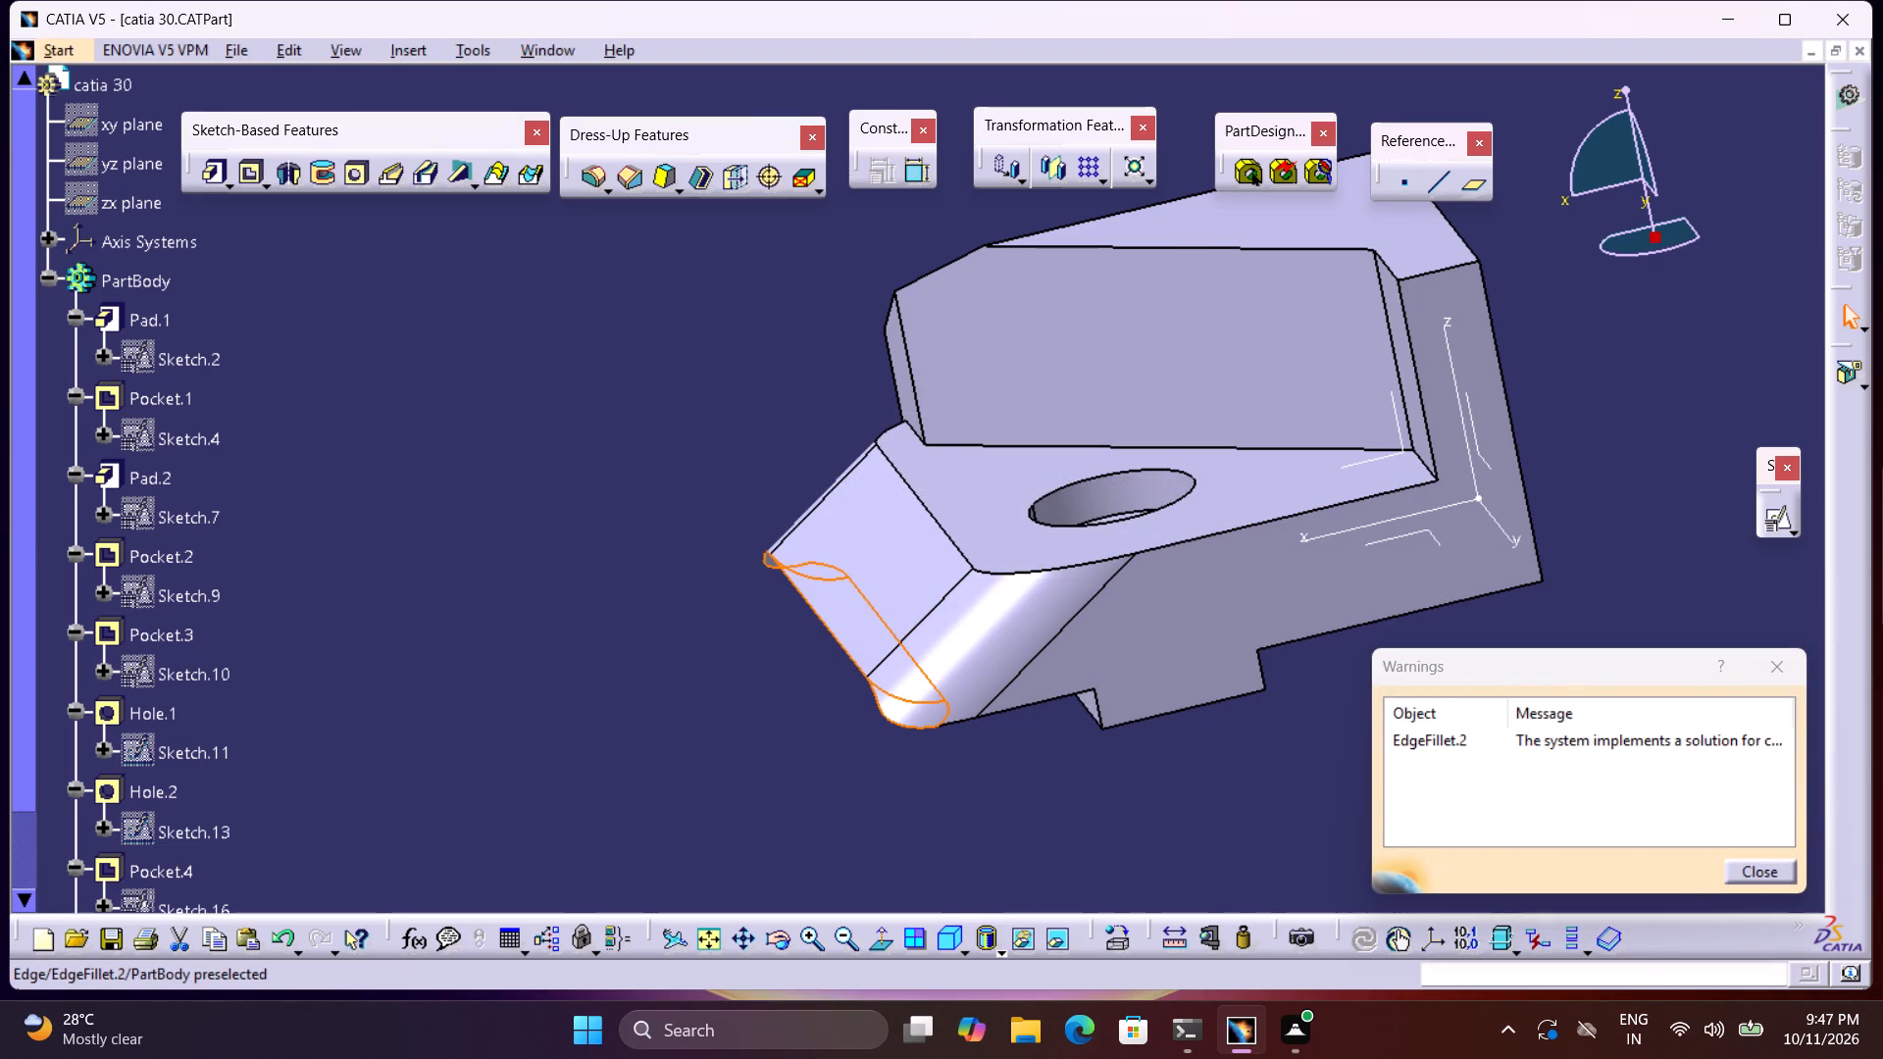
Examine the new bottom front edge fillet from below and from the side, and dismiss the warnings list.
middle_drag(1295, 813, 1242, 666)
right_drag(1282, 770, 1323, 583)
middle_drag(933, 701, 932, 699)
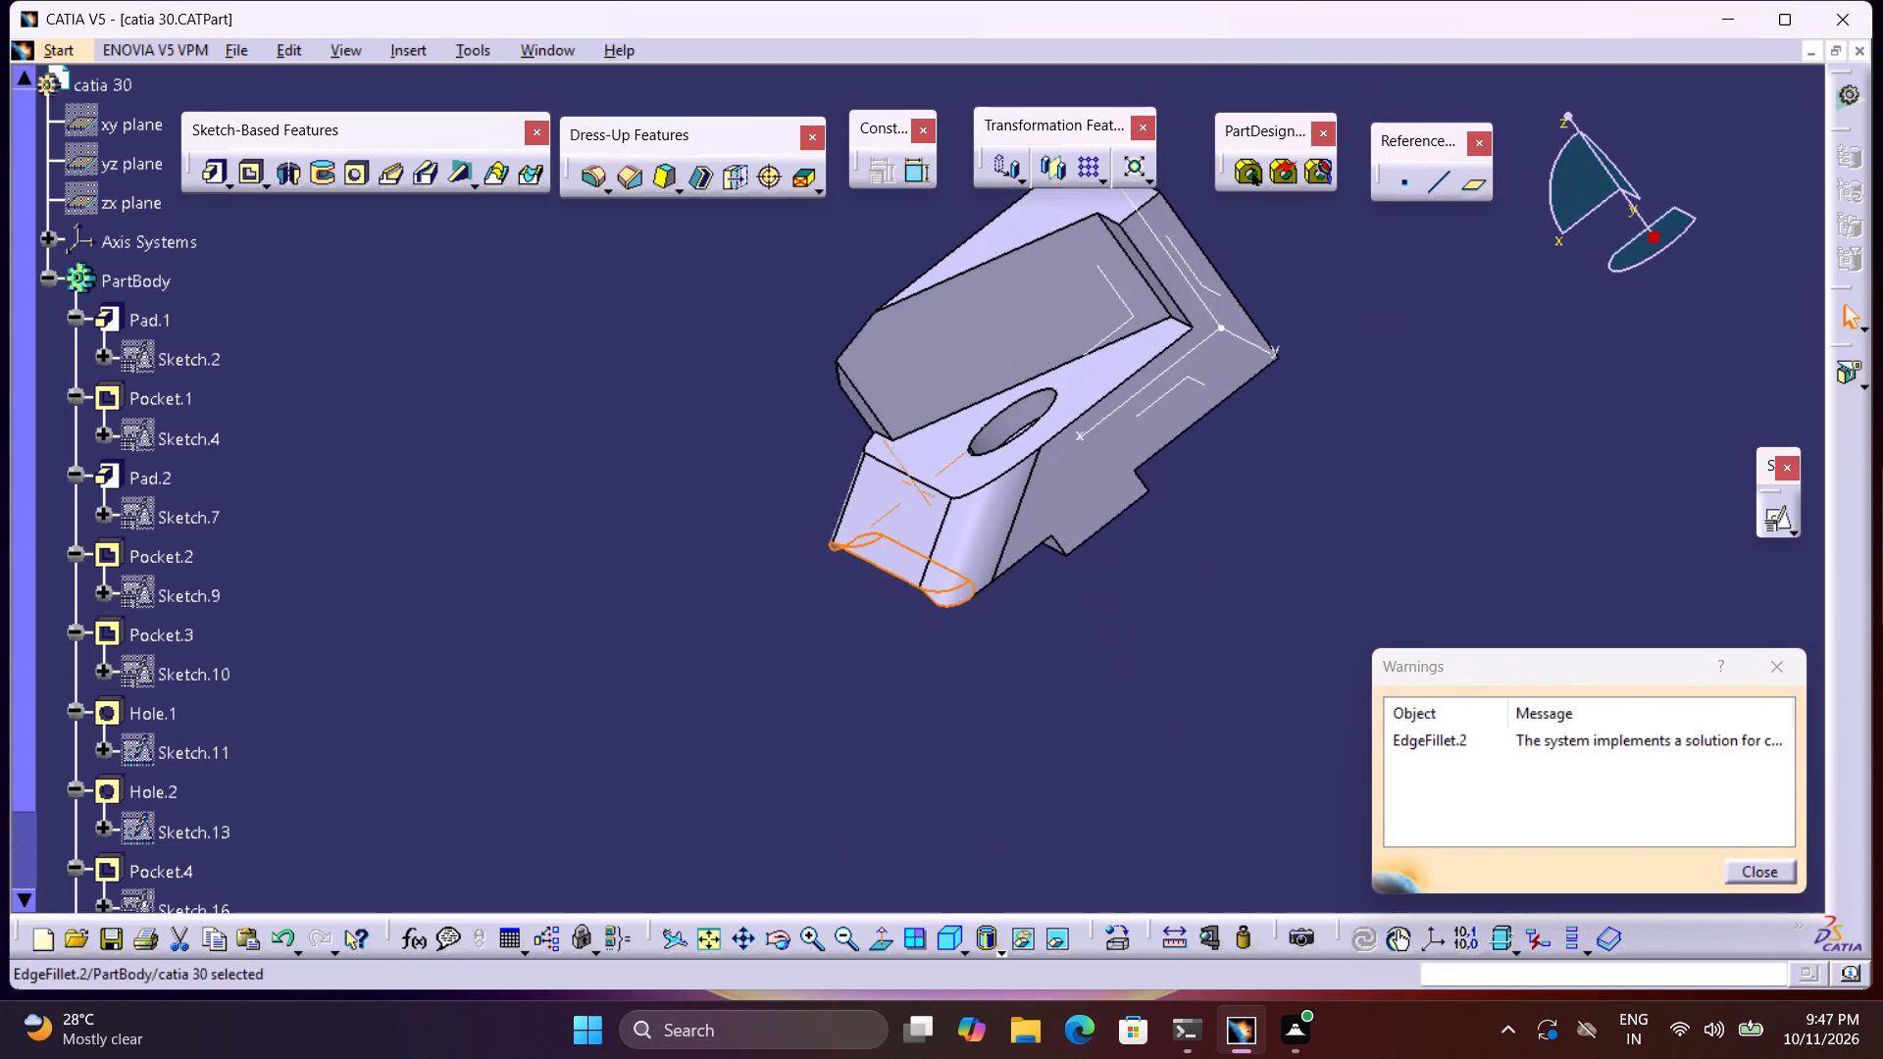
middle_drag(932, 699, 905, 508)
right_drag(926, 678, 898, 505)
middle_drag(1101, 715, 1154, 756)
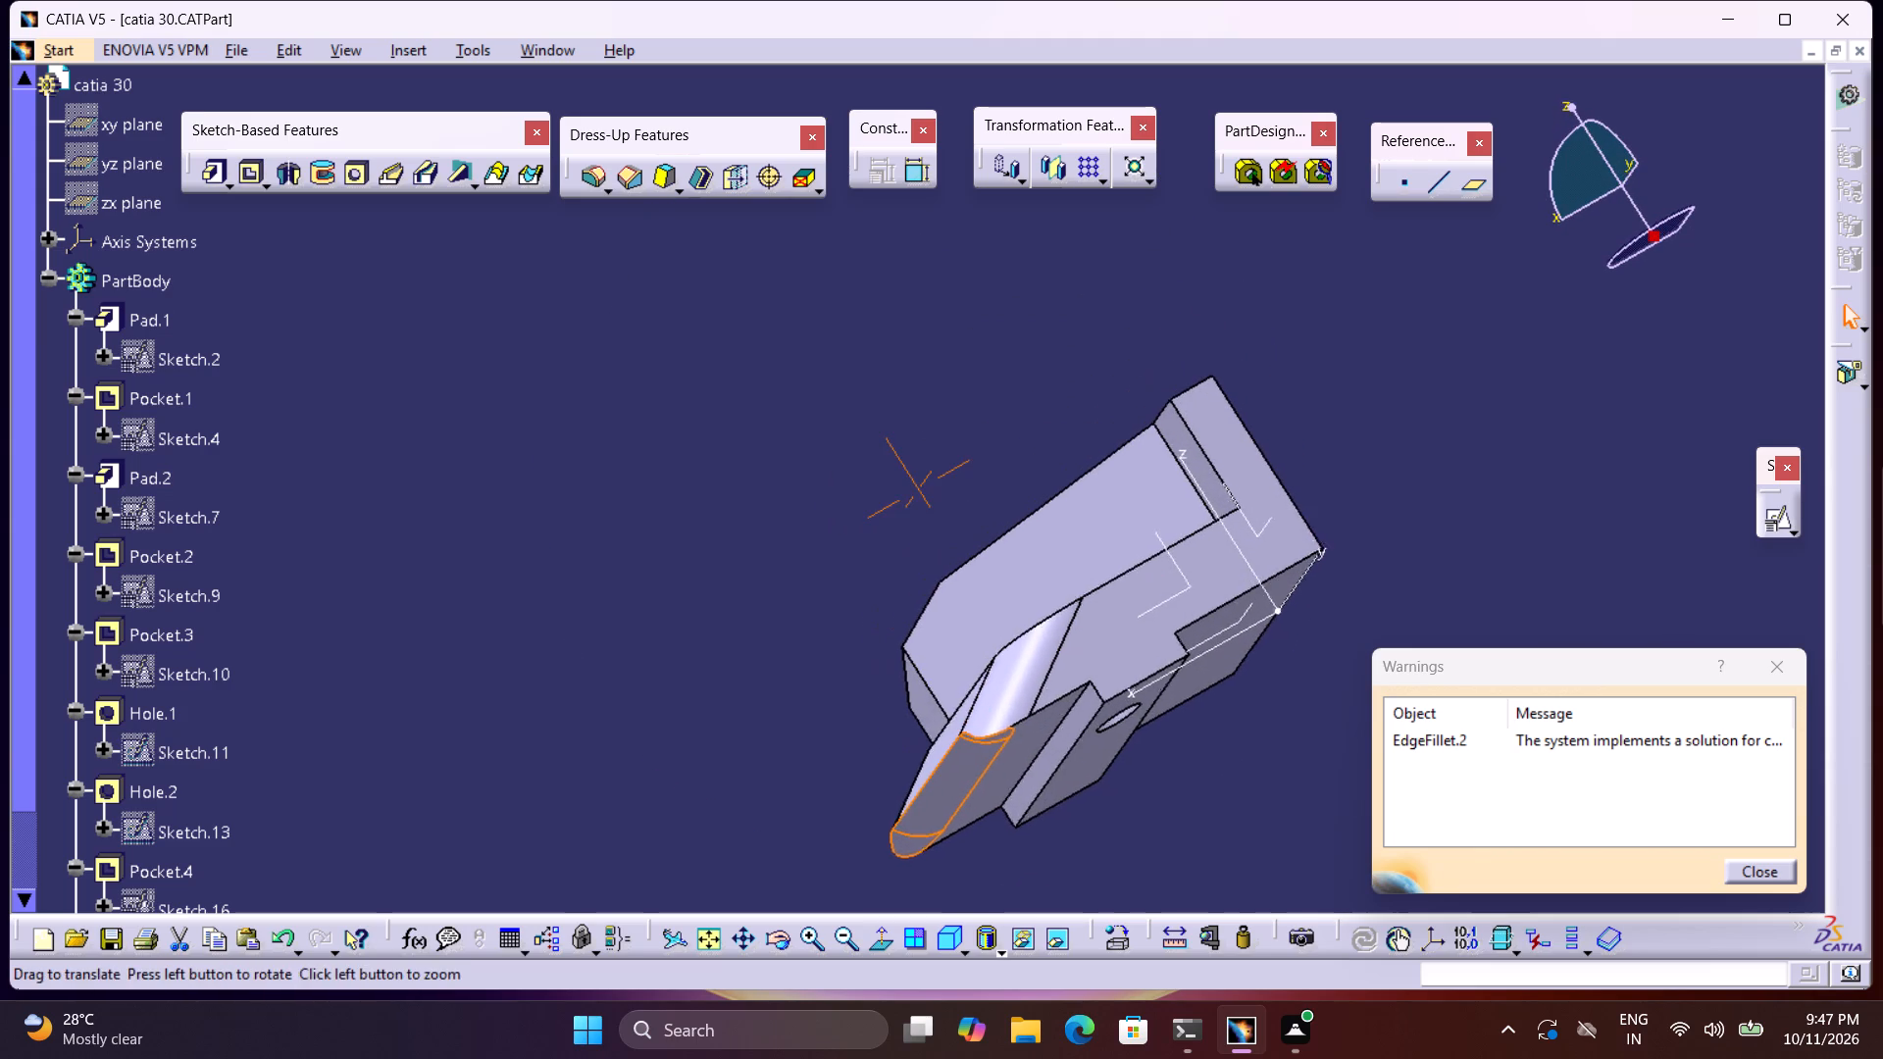
middle_drag(1154, 756, 1113, 786)
right_drag(1175, 769, 1135, 778)
middle_drag(1054, 675, 668, 514)
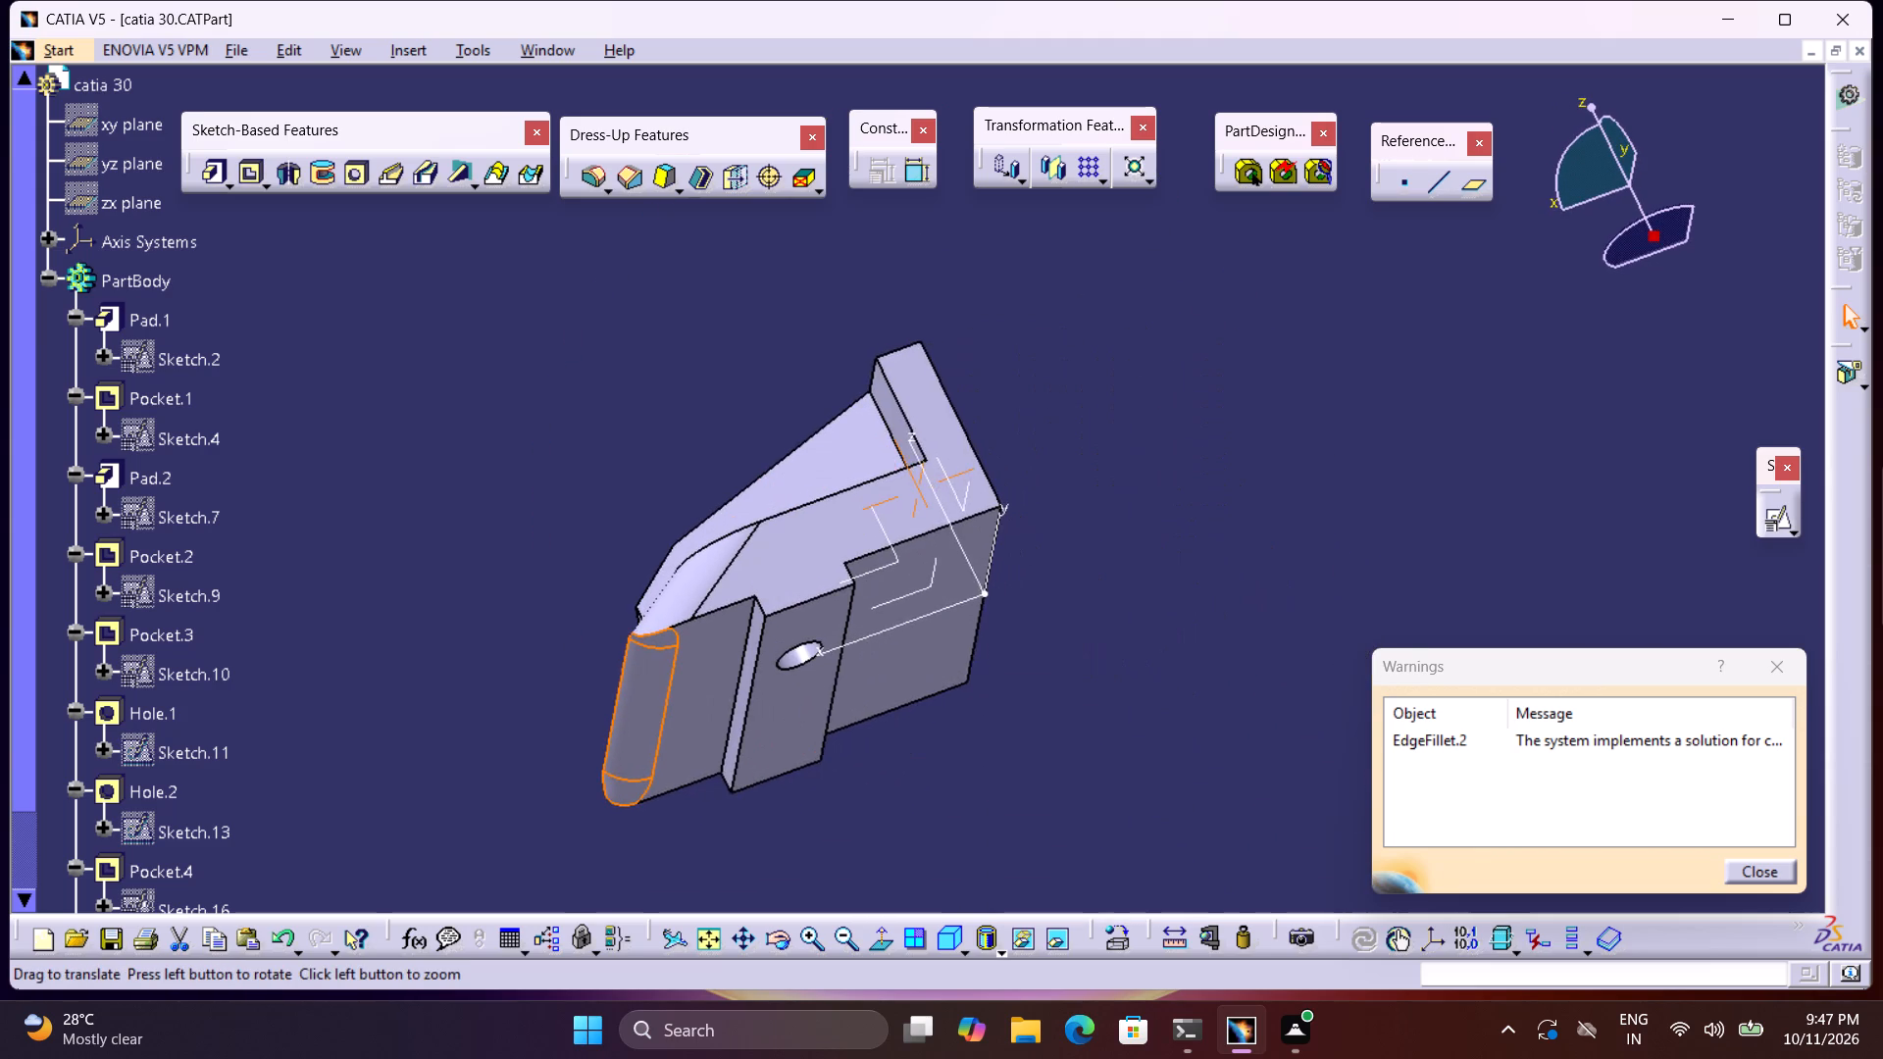
middle_drag(668, 514, 653, 427)
right_click(676, 521)
scroll(655, 427, down, 1)
middle_drag(682, 495, 946, 489)
right_drag(773, 508, 946, 489)
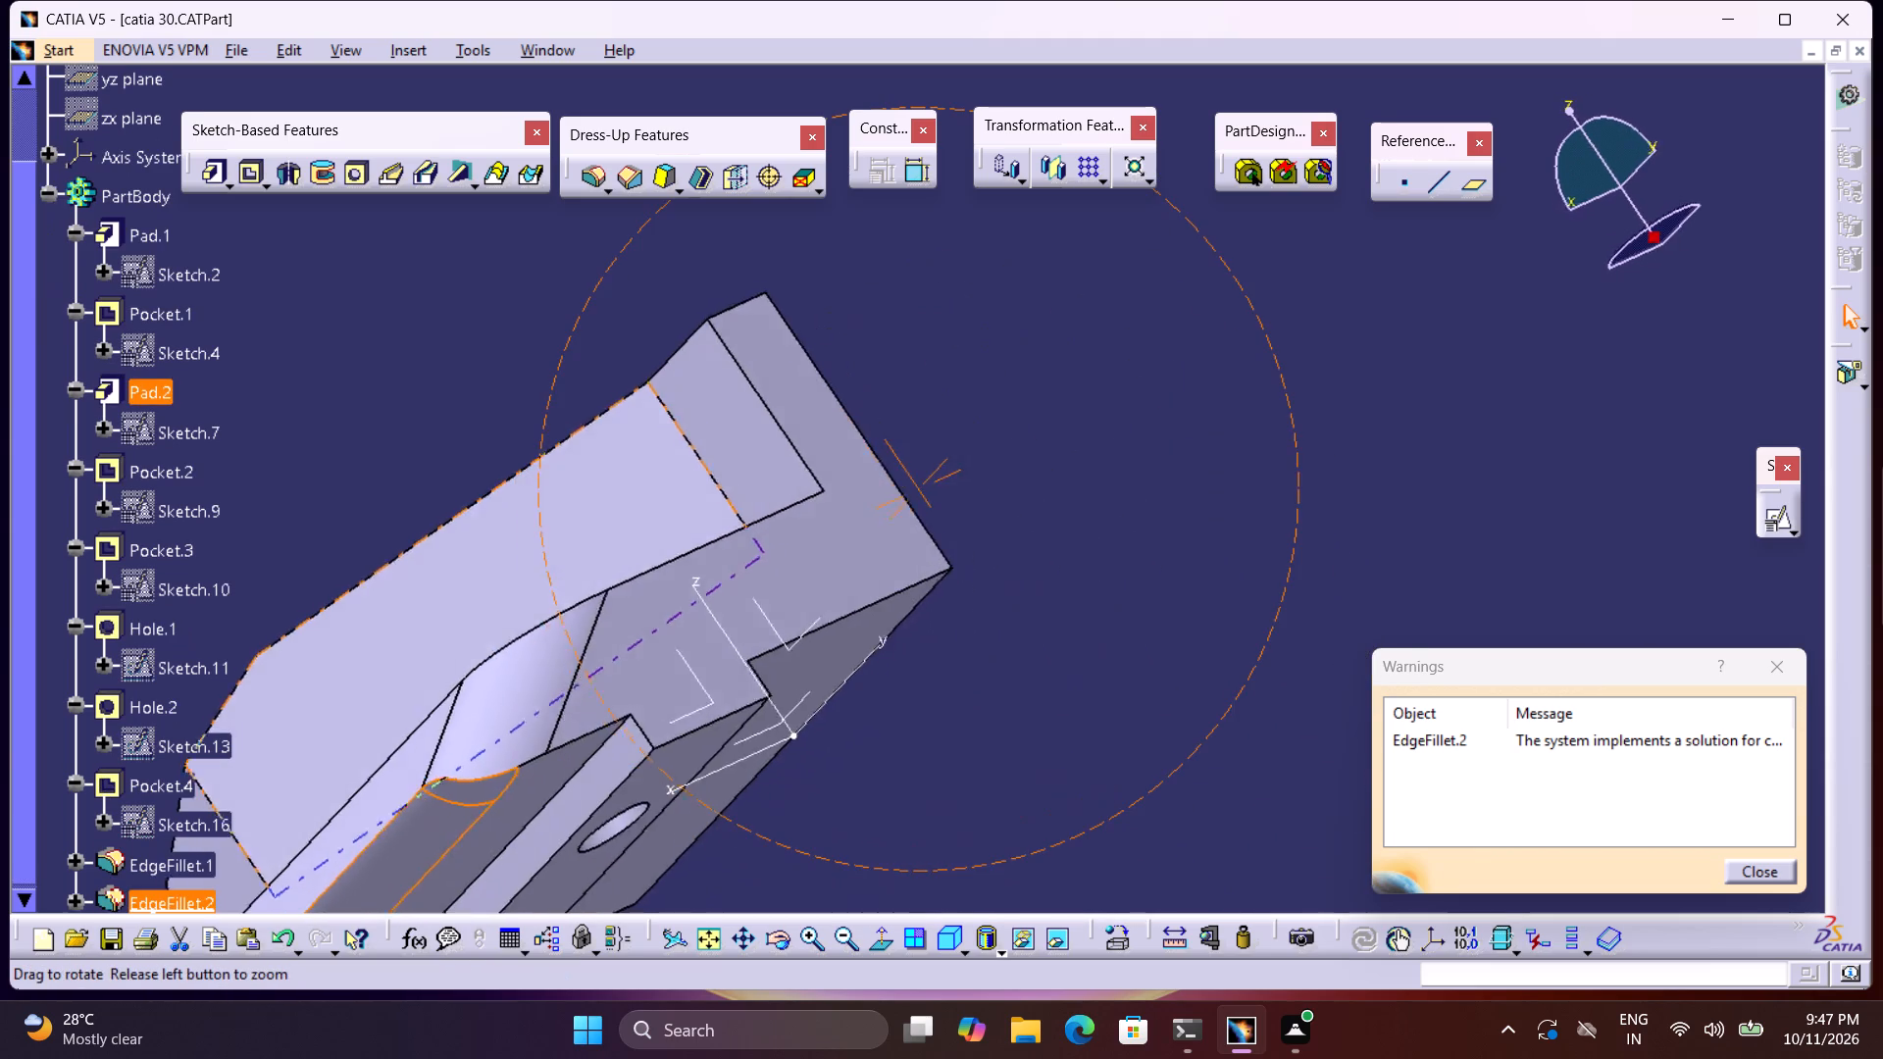
right_drag(946, 489, 1031, 471)
middle_drag(946, 489, 1033, 471)
middle_drag(548, 629, 1012, 498)
right_drag(923, 523, 1004, 499)
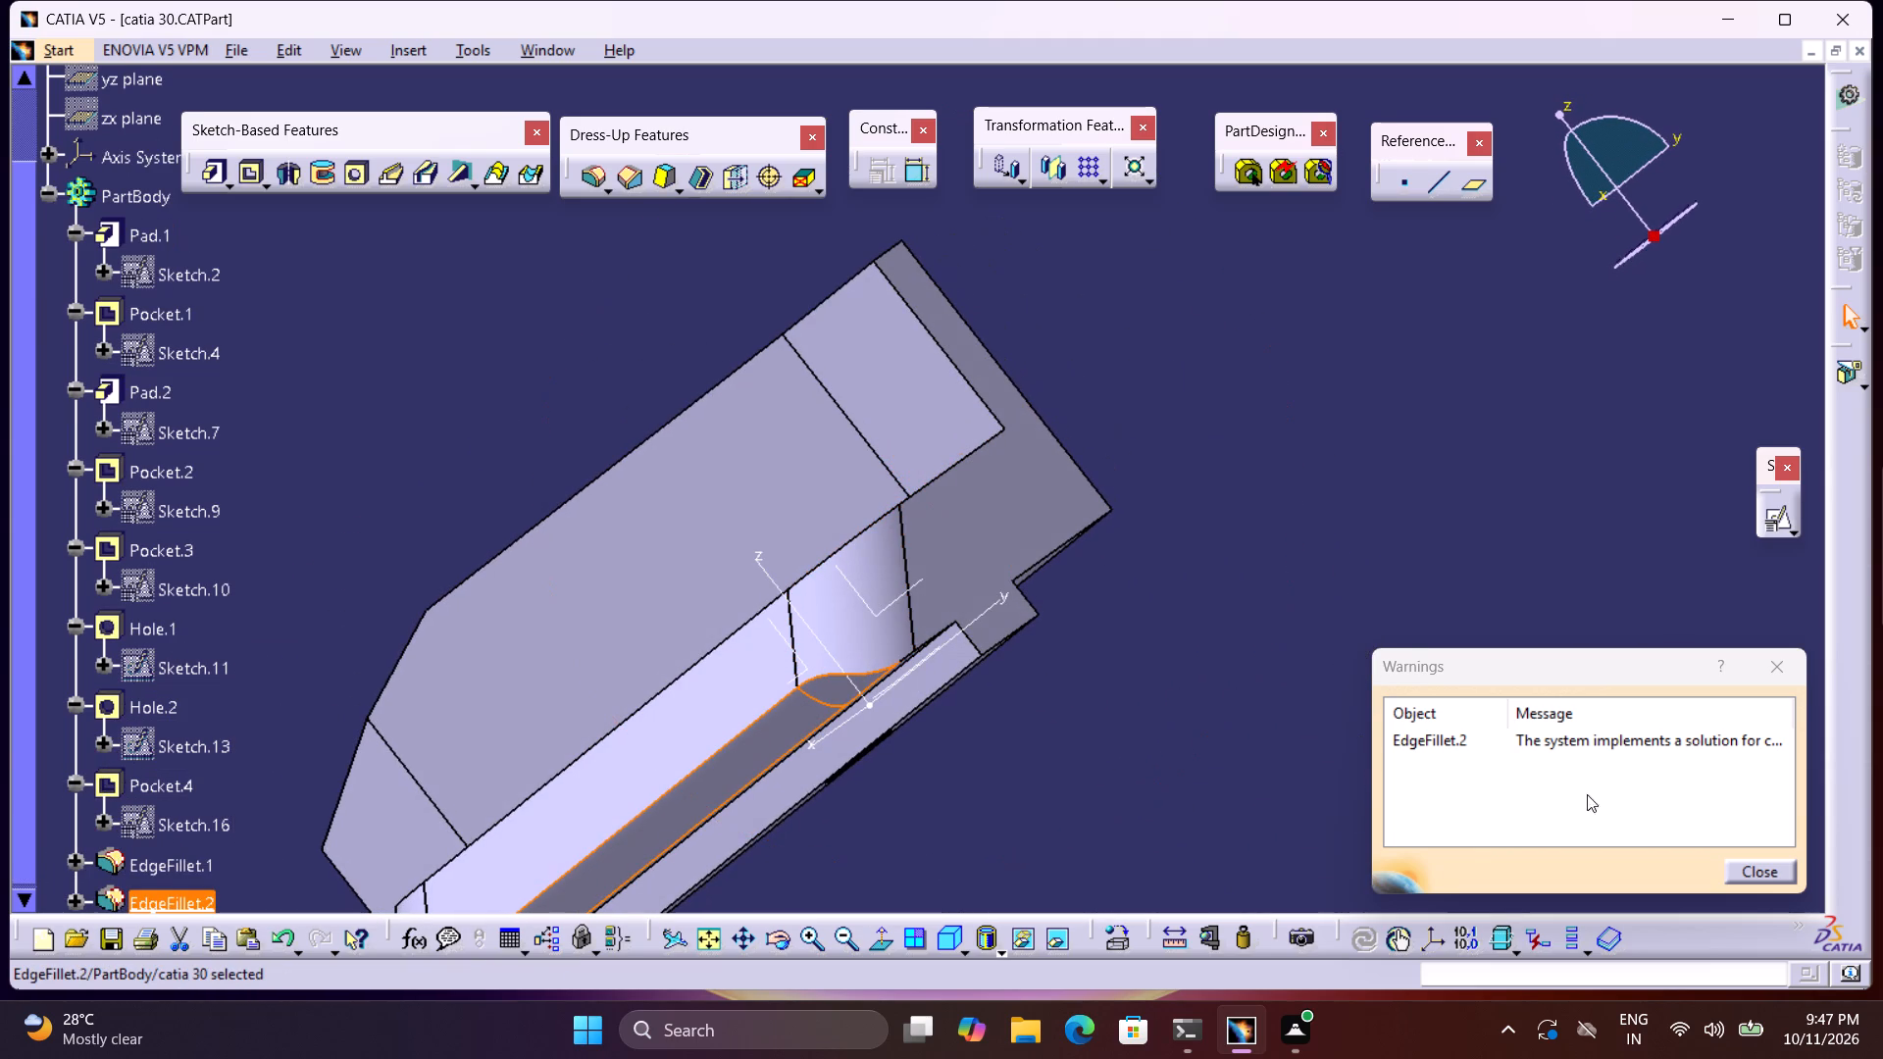
click(1741, 873)
click(1247, 747)
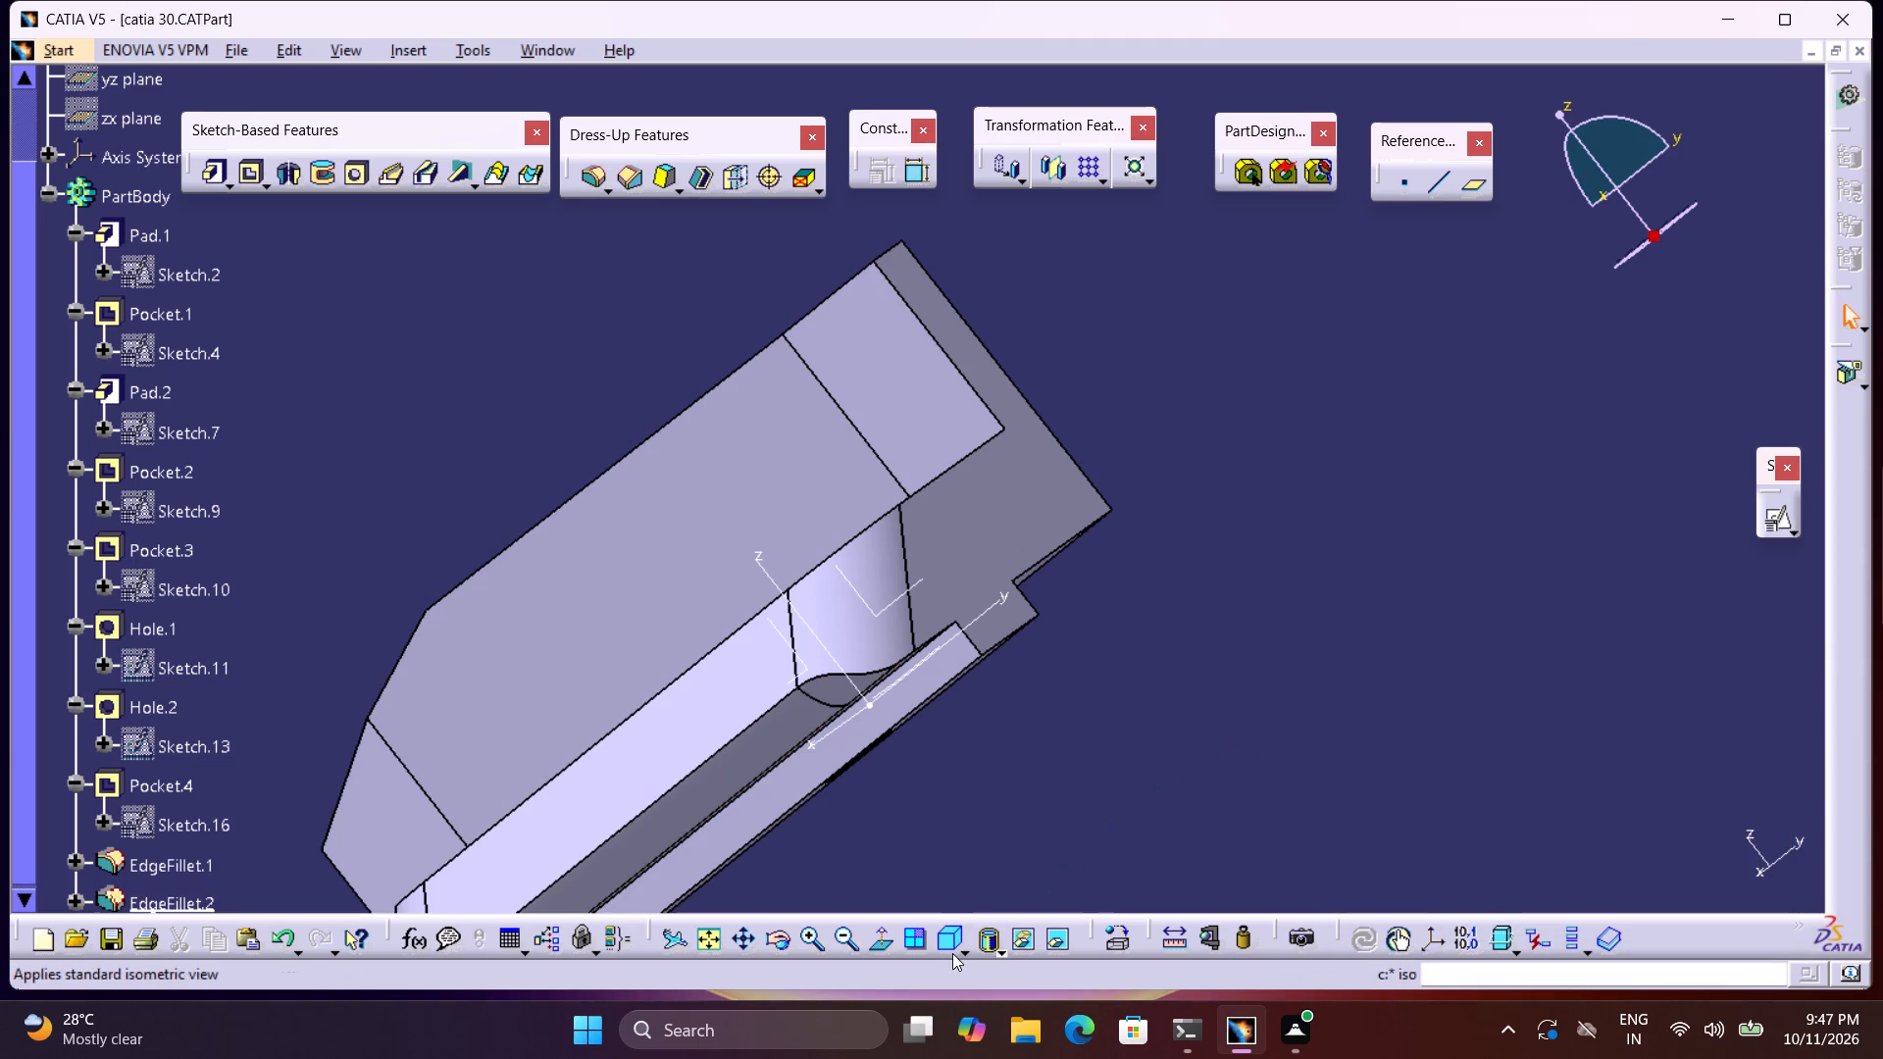
click(945, 952)
click(706, 938)
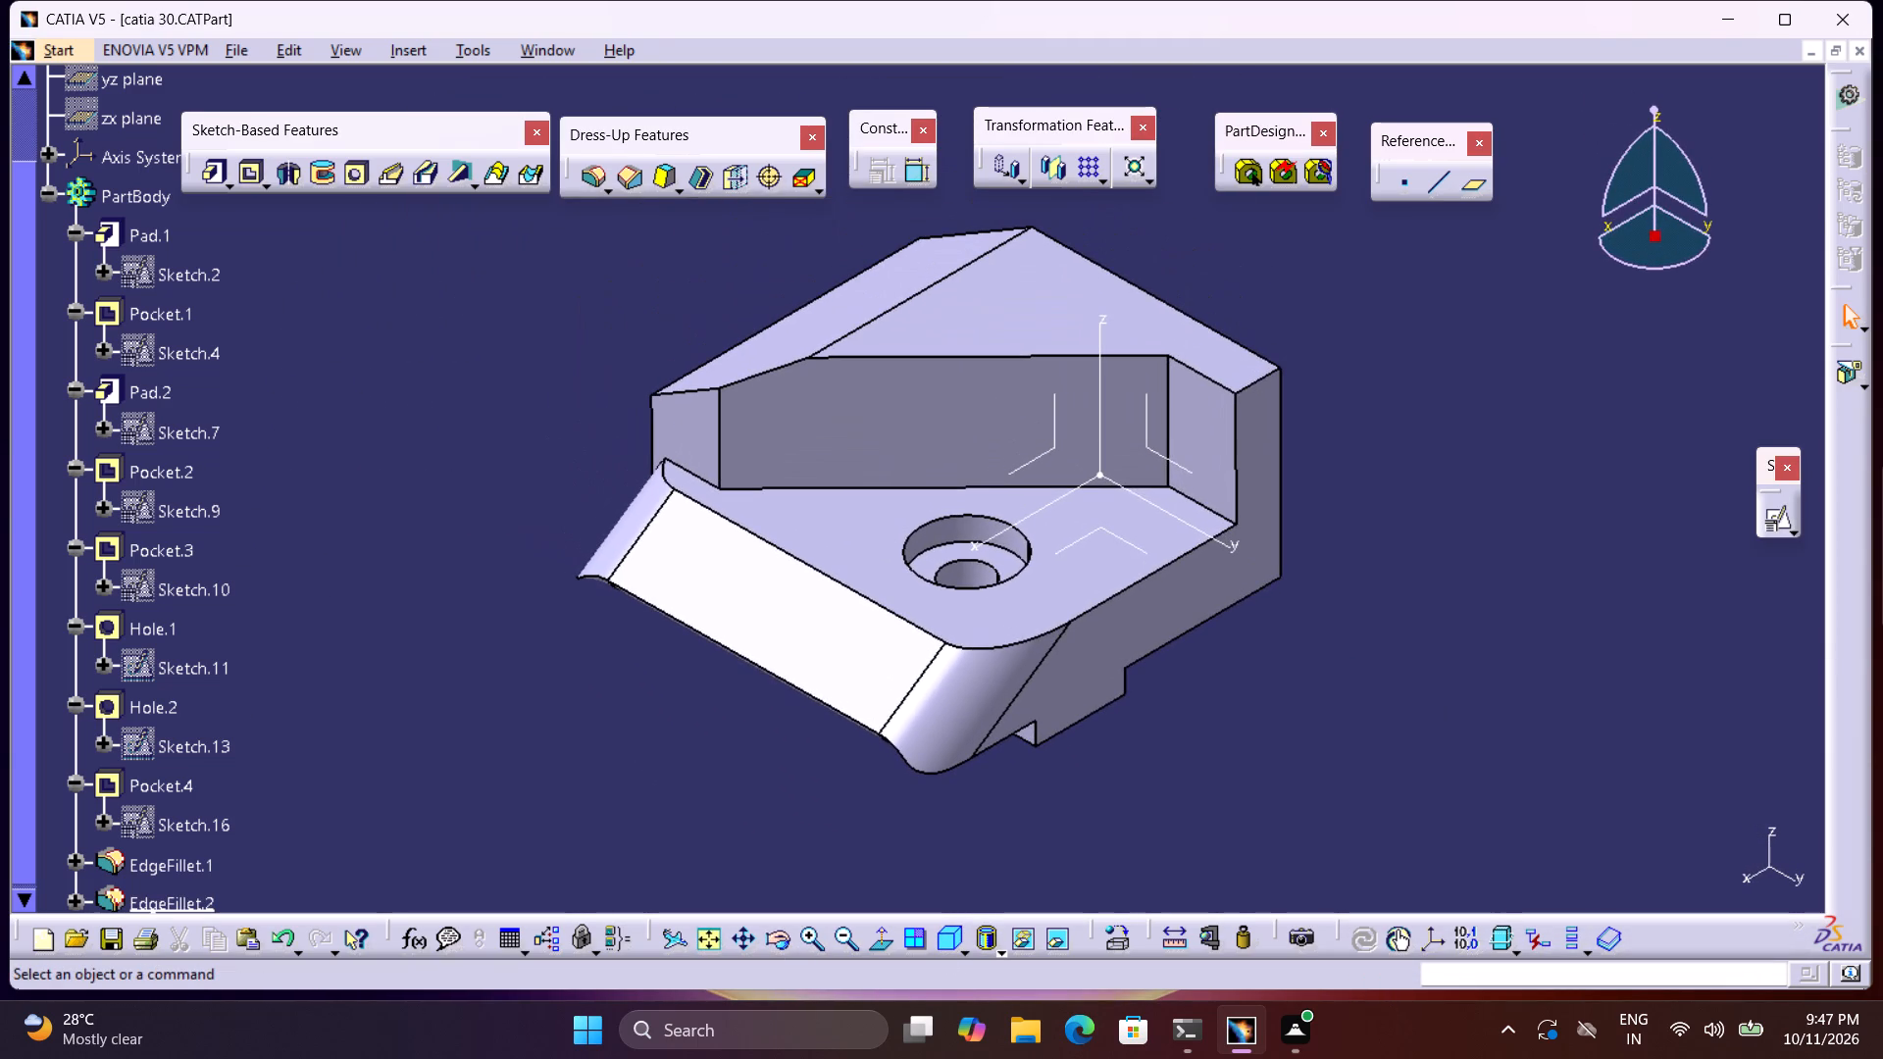
Undo the edge fillets, the sloped front pocket and its triangle sketch, going back to the stepped base hole.
key(ctrl+z)
key(ctrl+z)
key(ctrl+z)
key(ctrl+z)
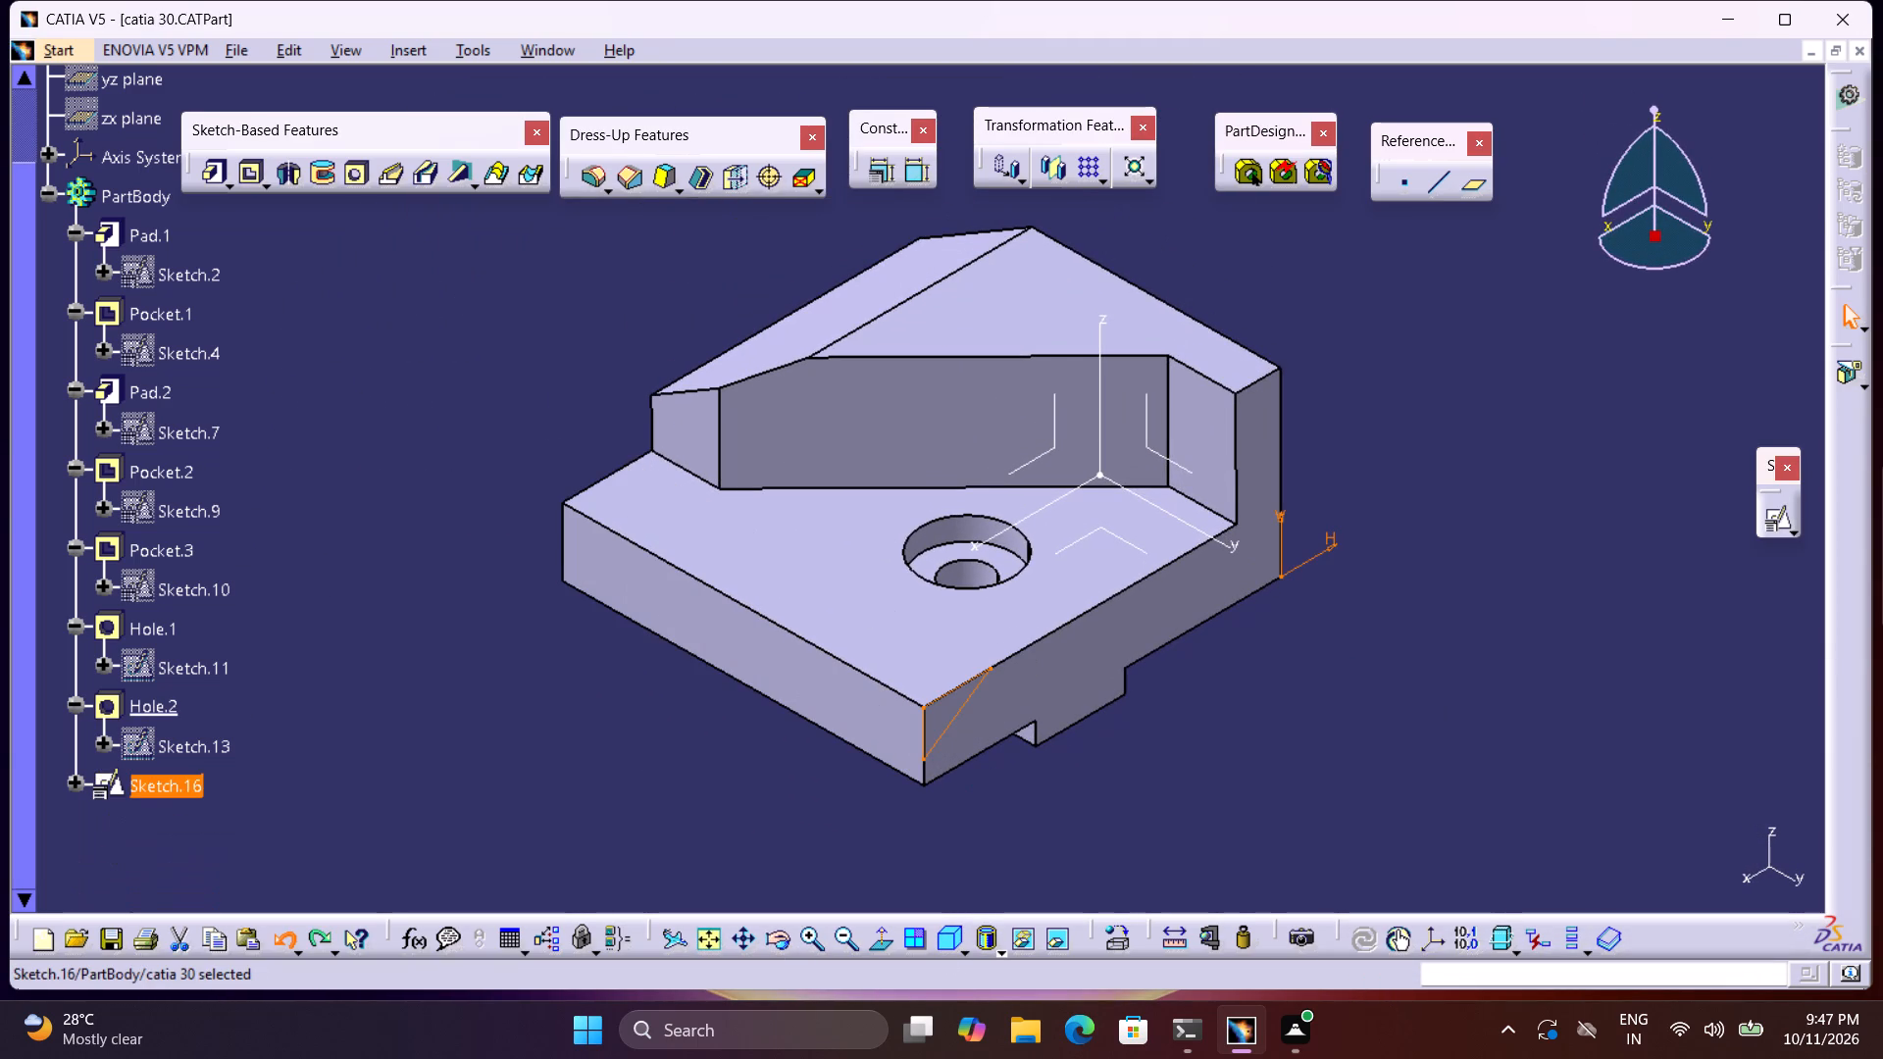
key(ctrl+z)
click(1367, 691)
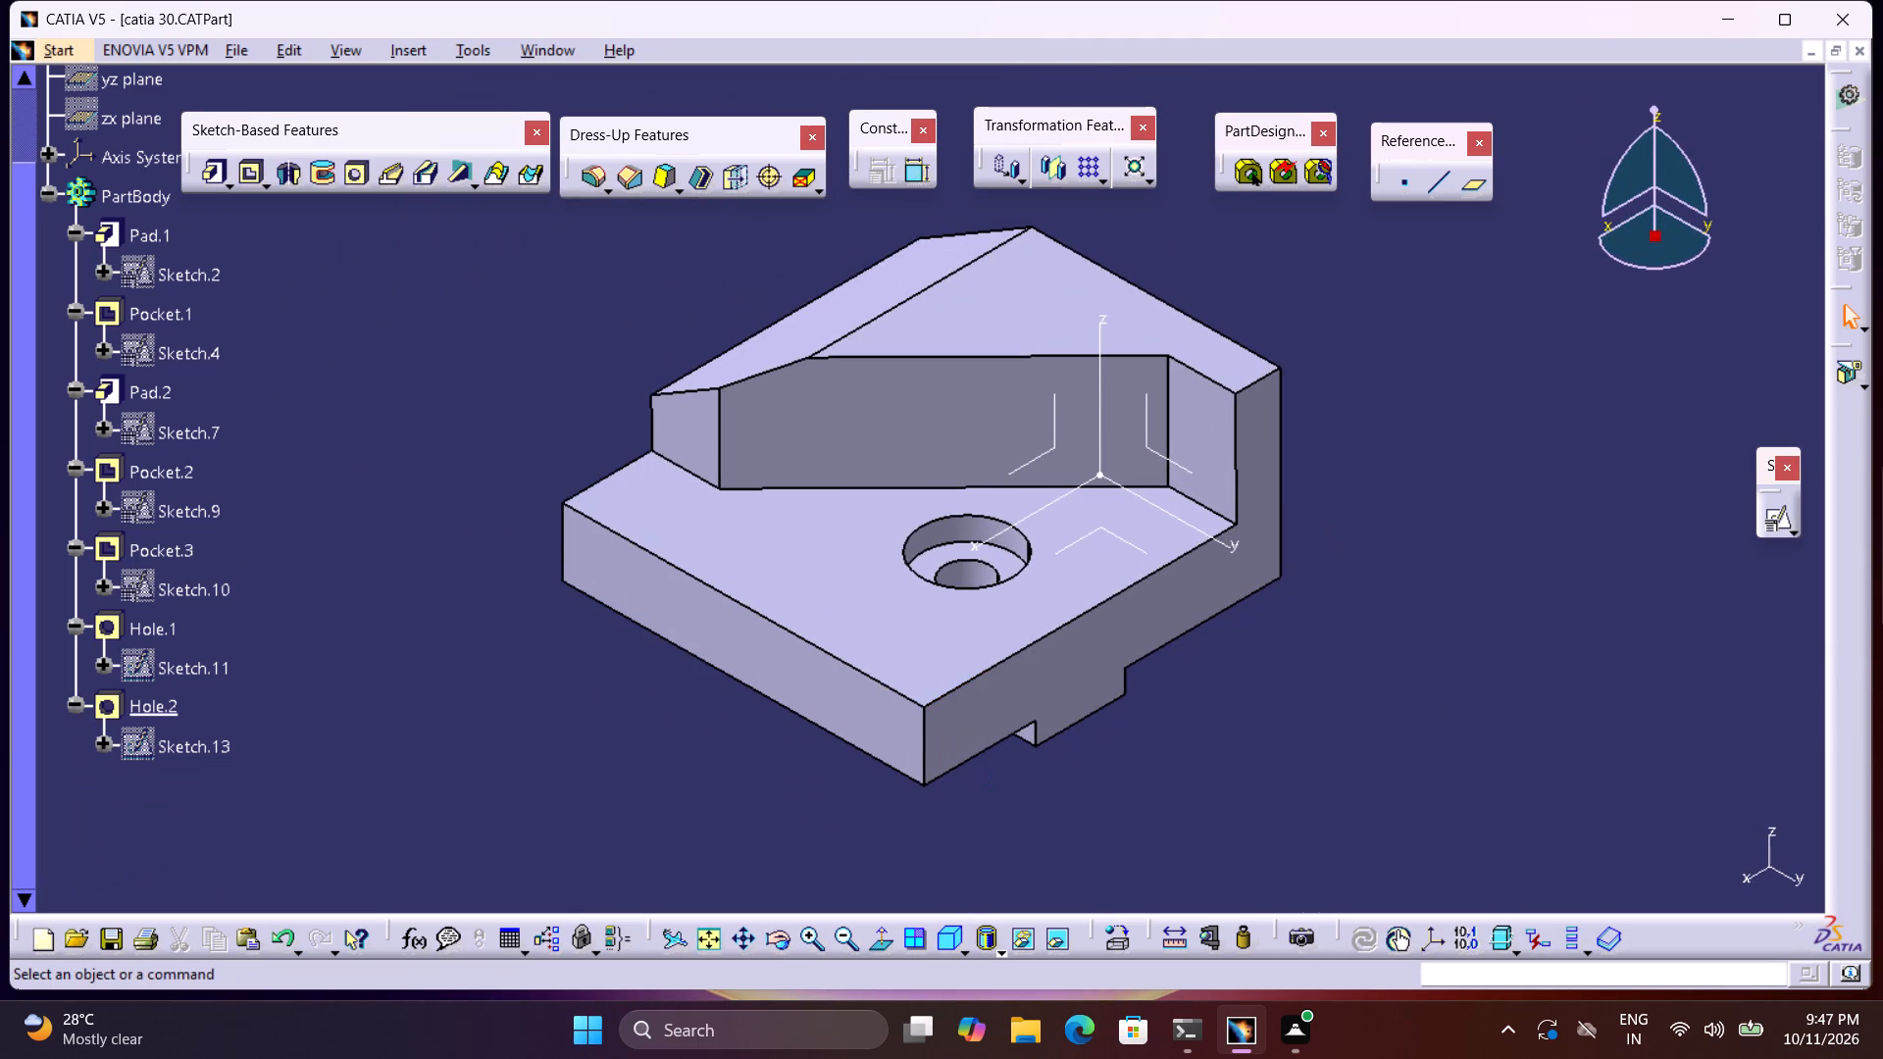
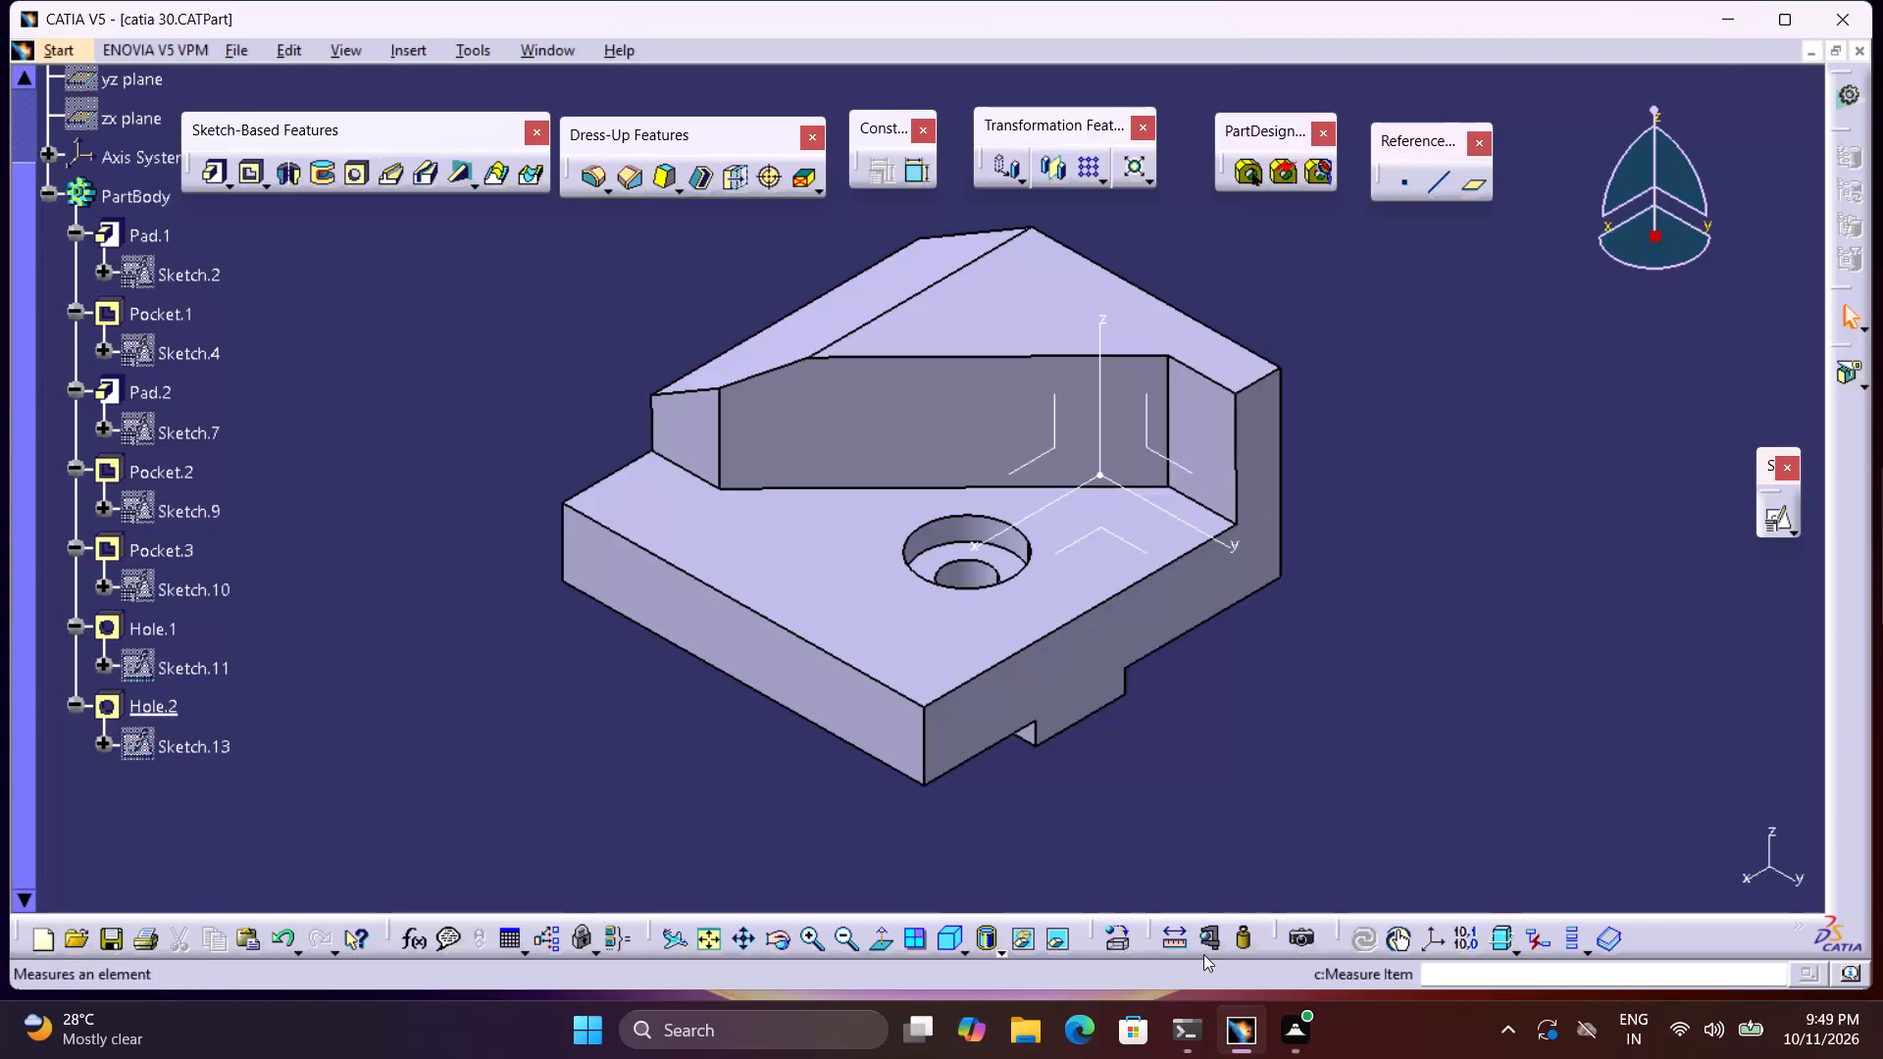
Examine the Pad.1 definition and the sketches behind Hole.1, Pocket.3 and Pocket.2, leaving each one unchanged.
double_click(1030, 710)
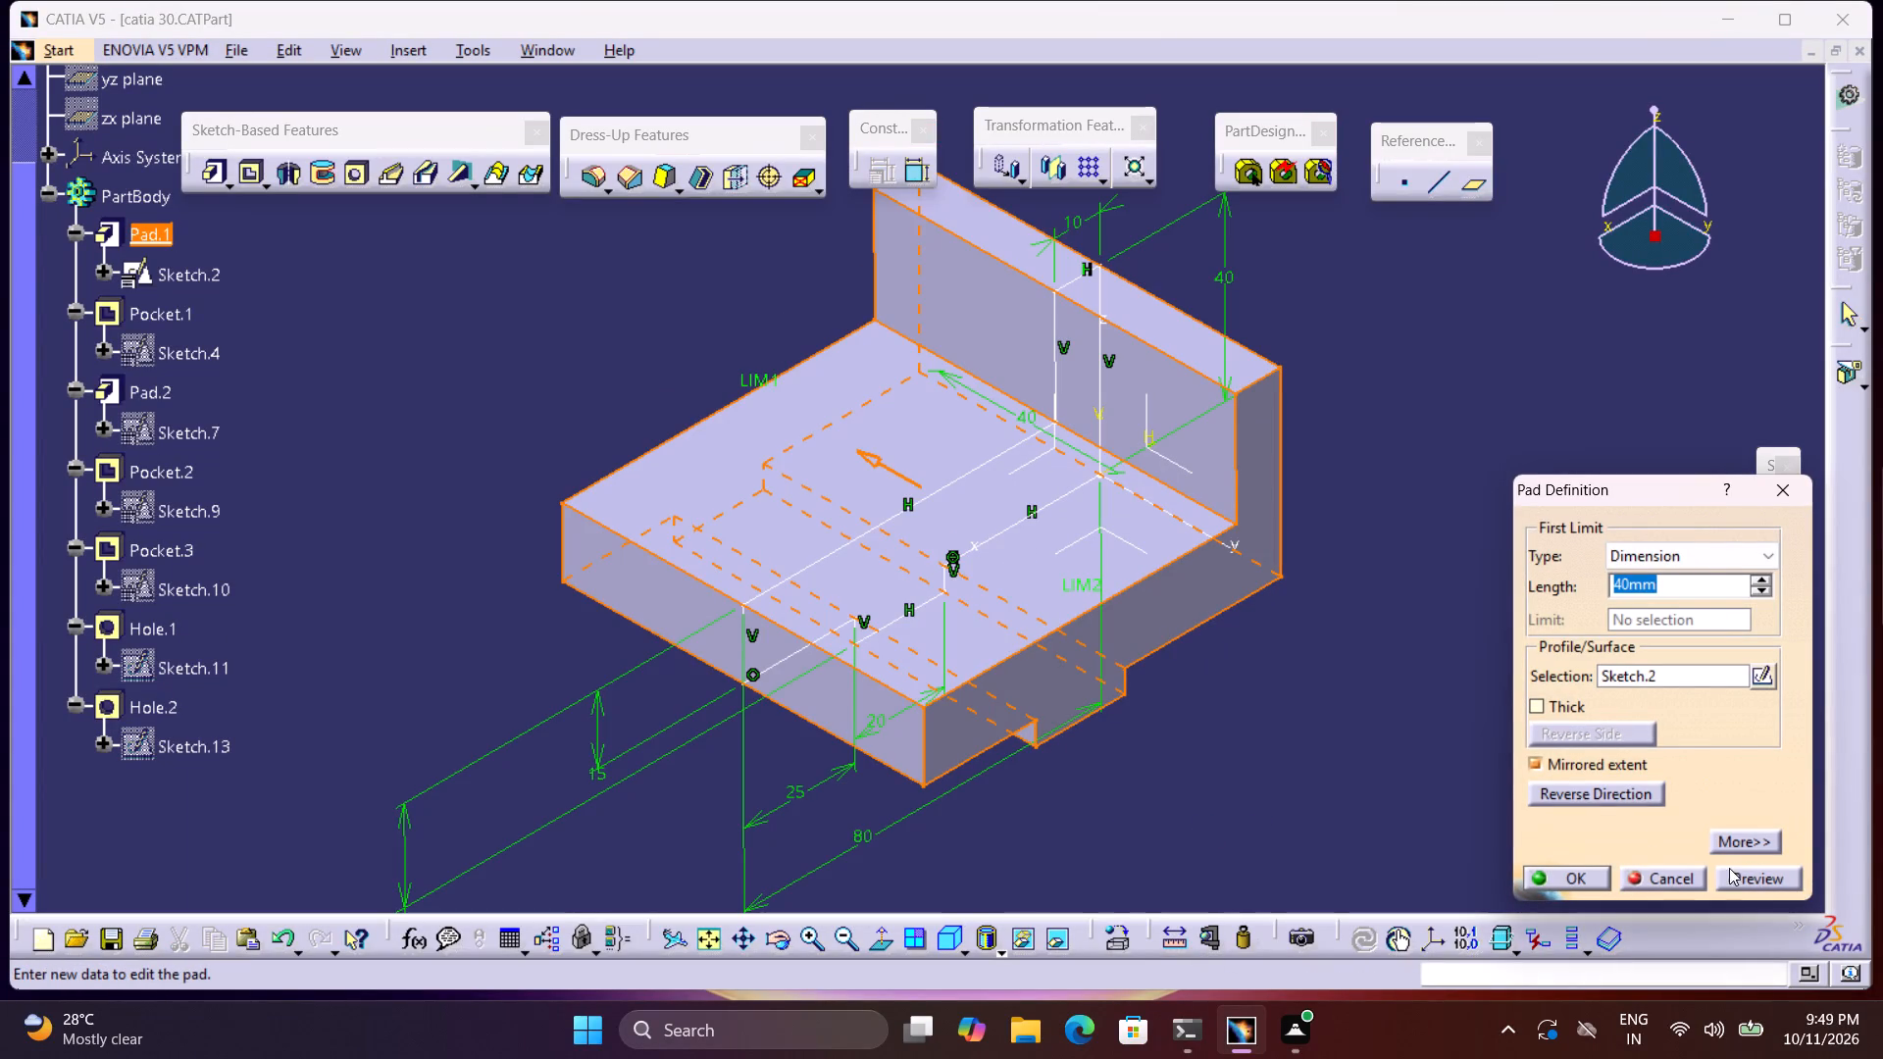
click(1690, 874)
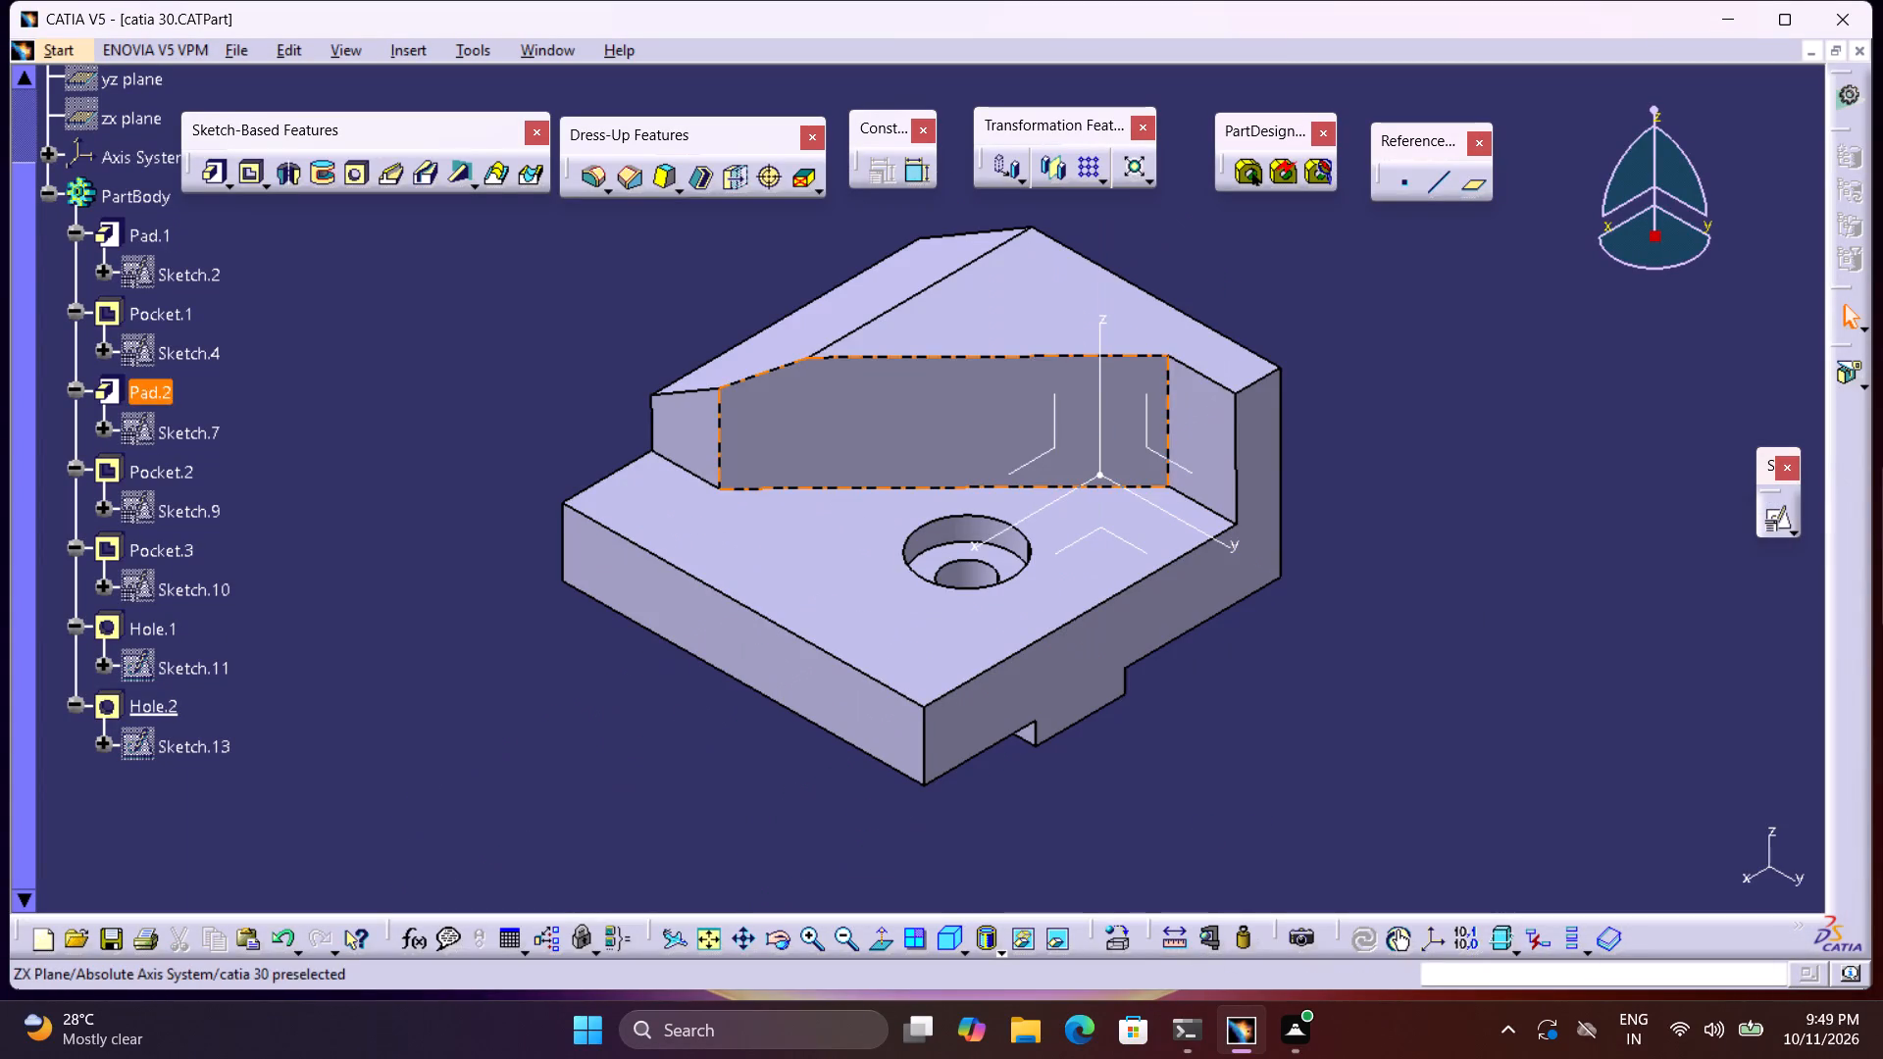
double_click(169, 671)
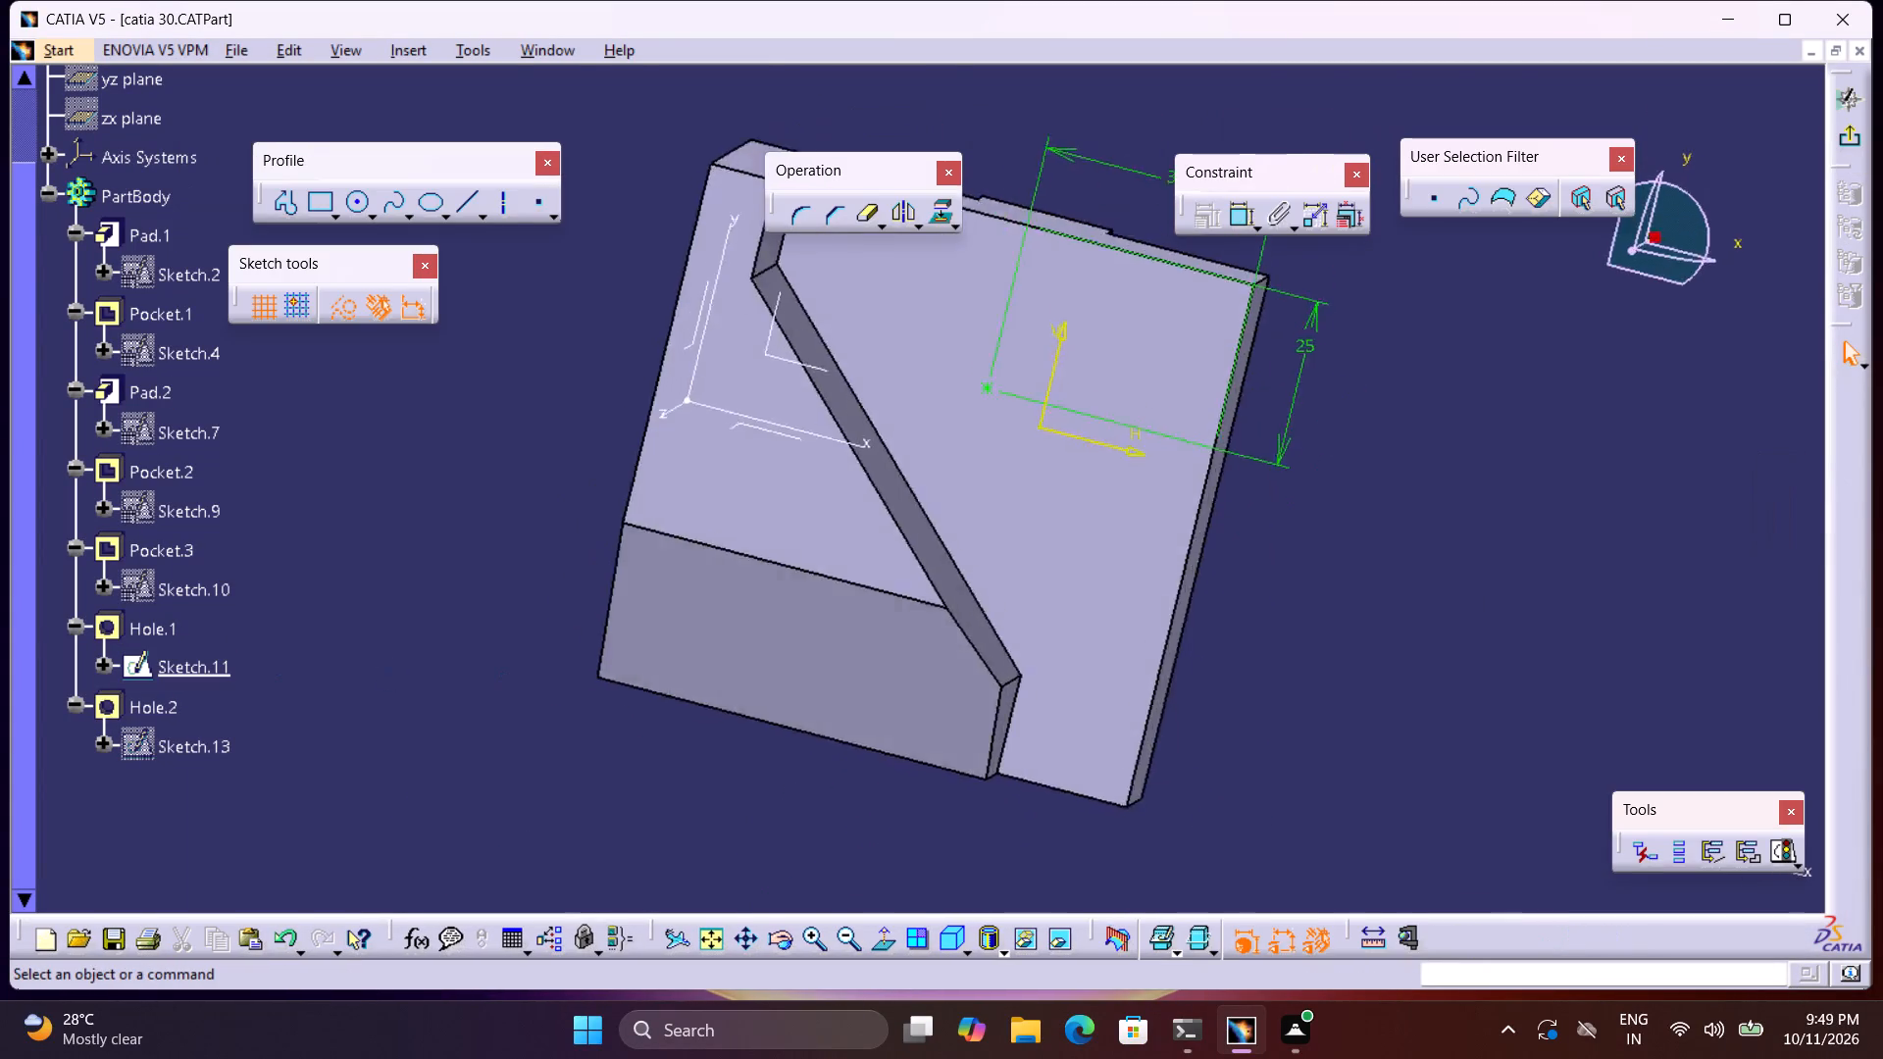
click(1845, 152)
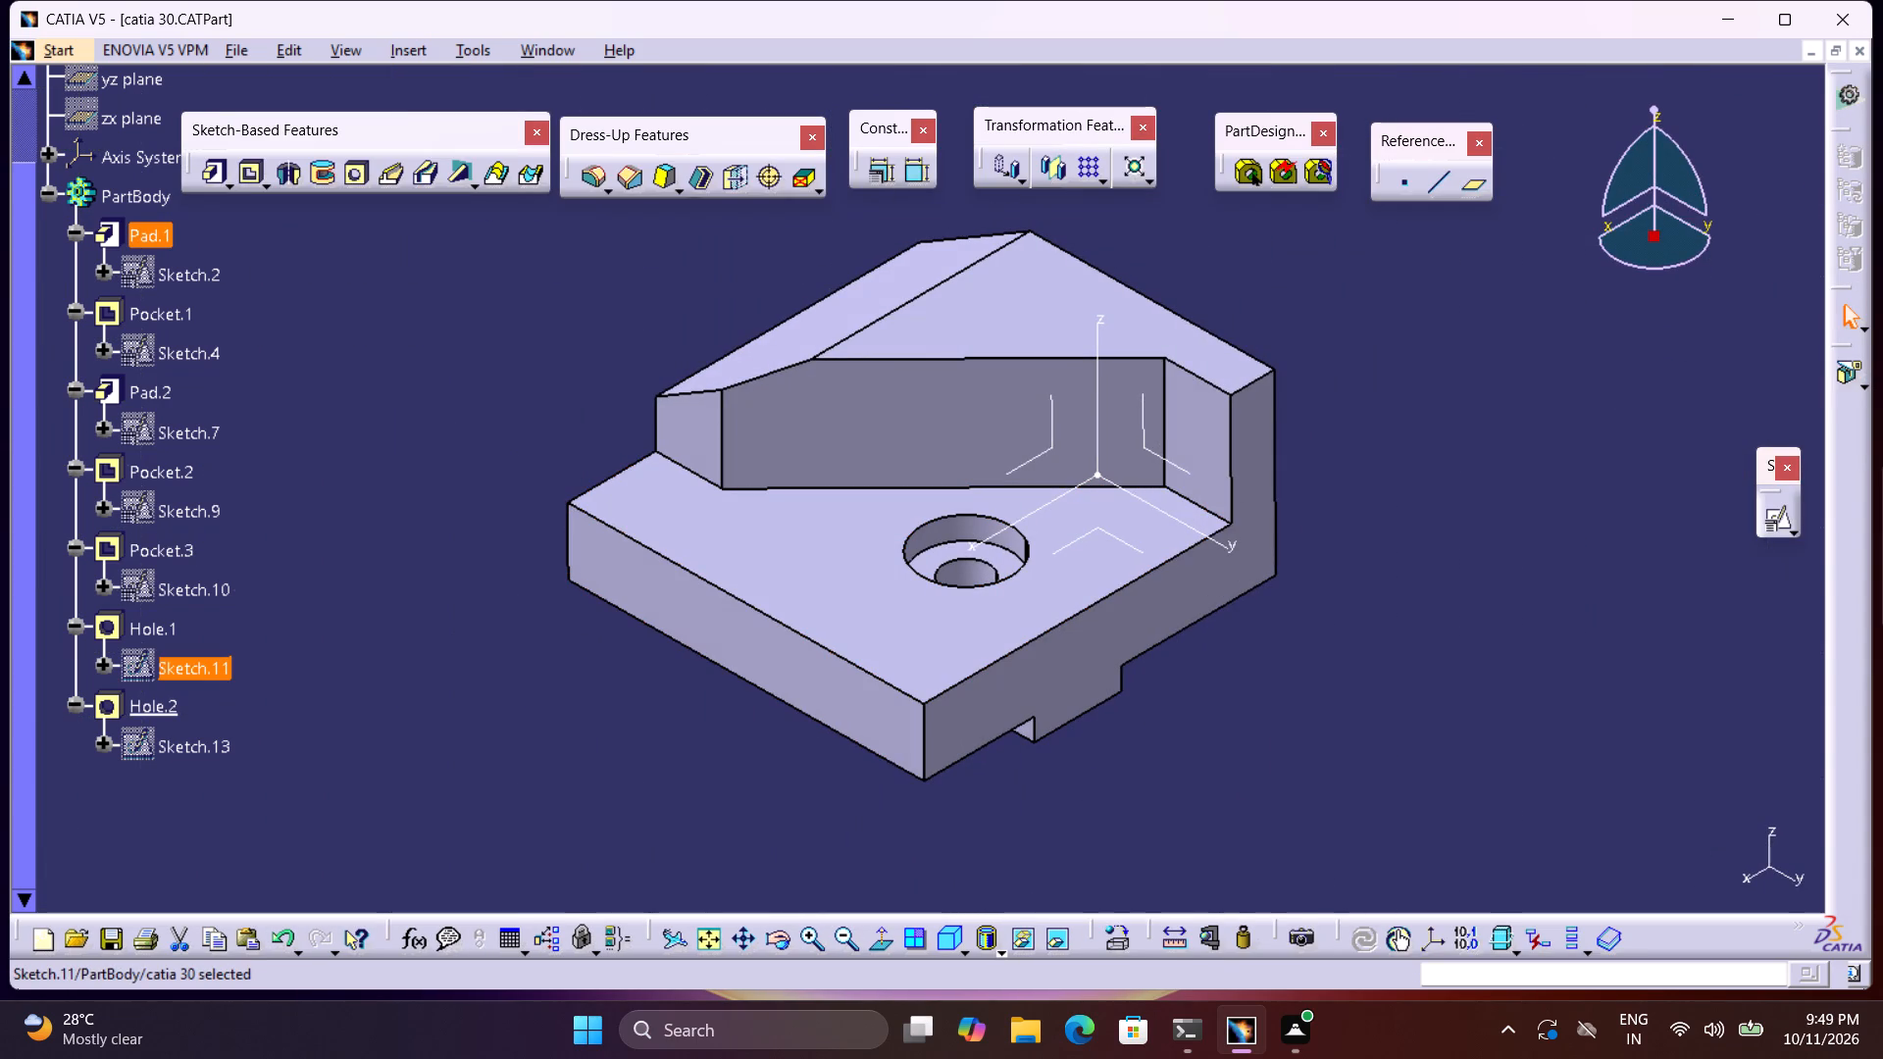
double_click(167, 591)
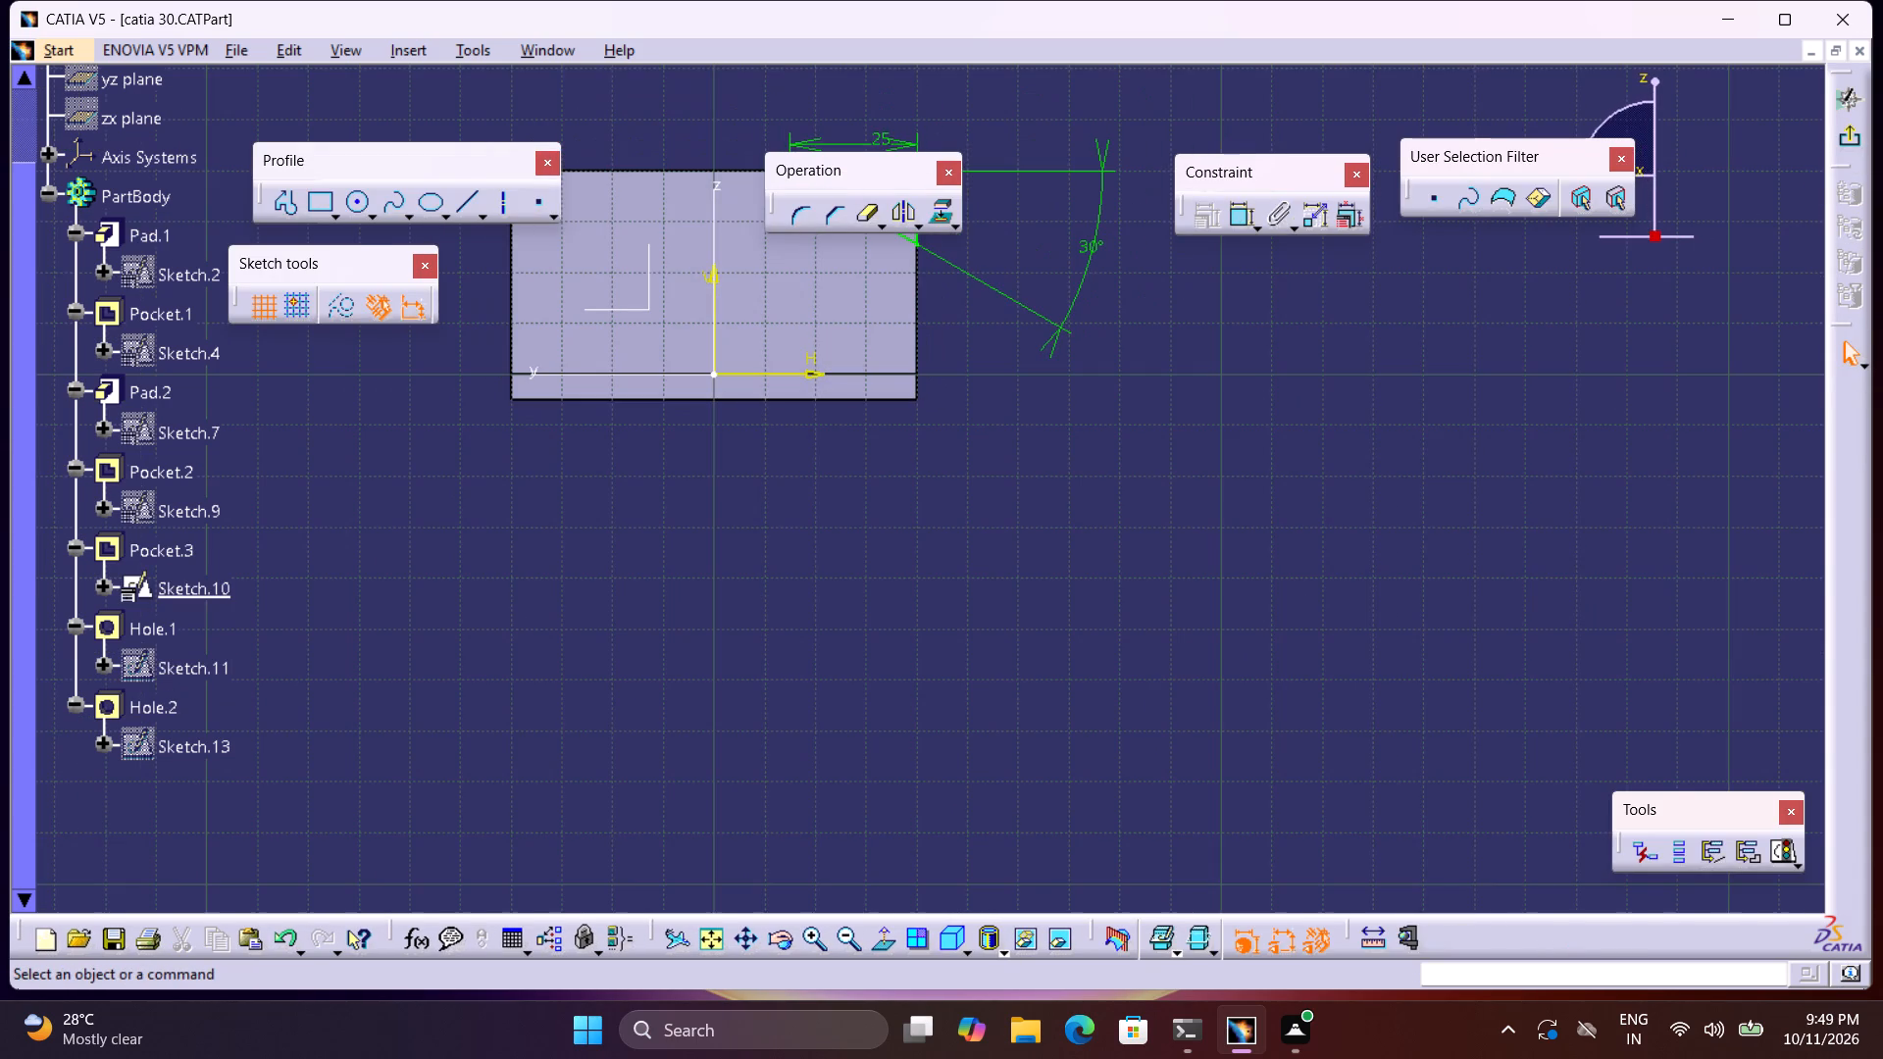
click(1860, 144)
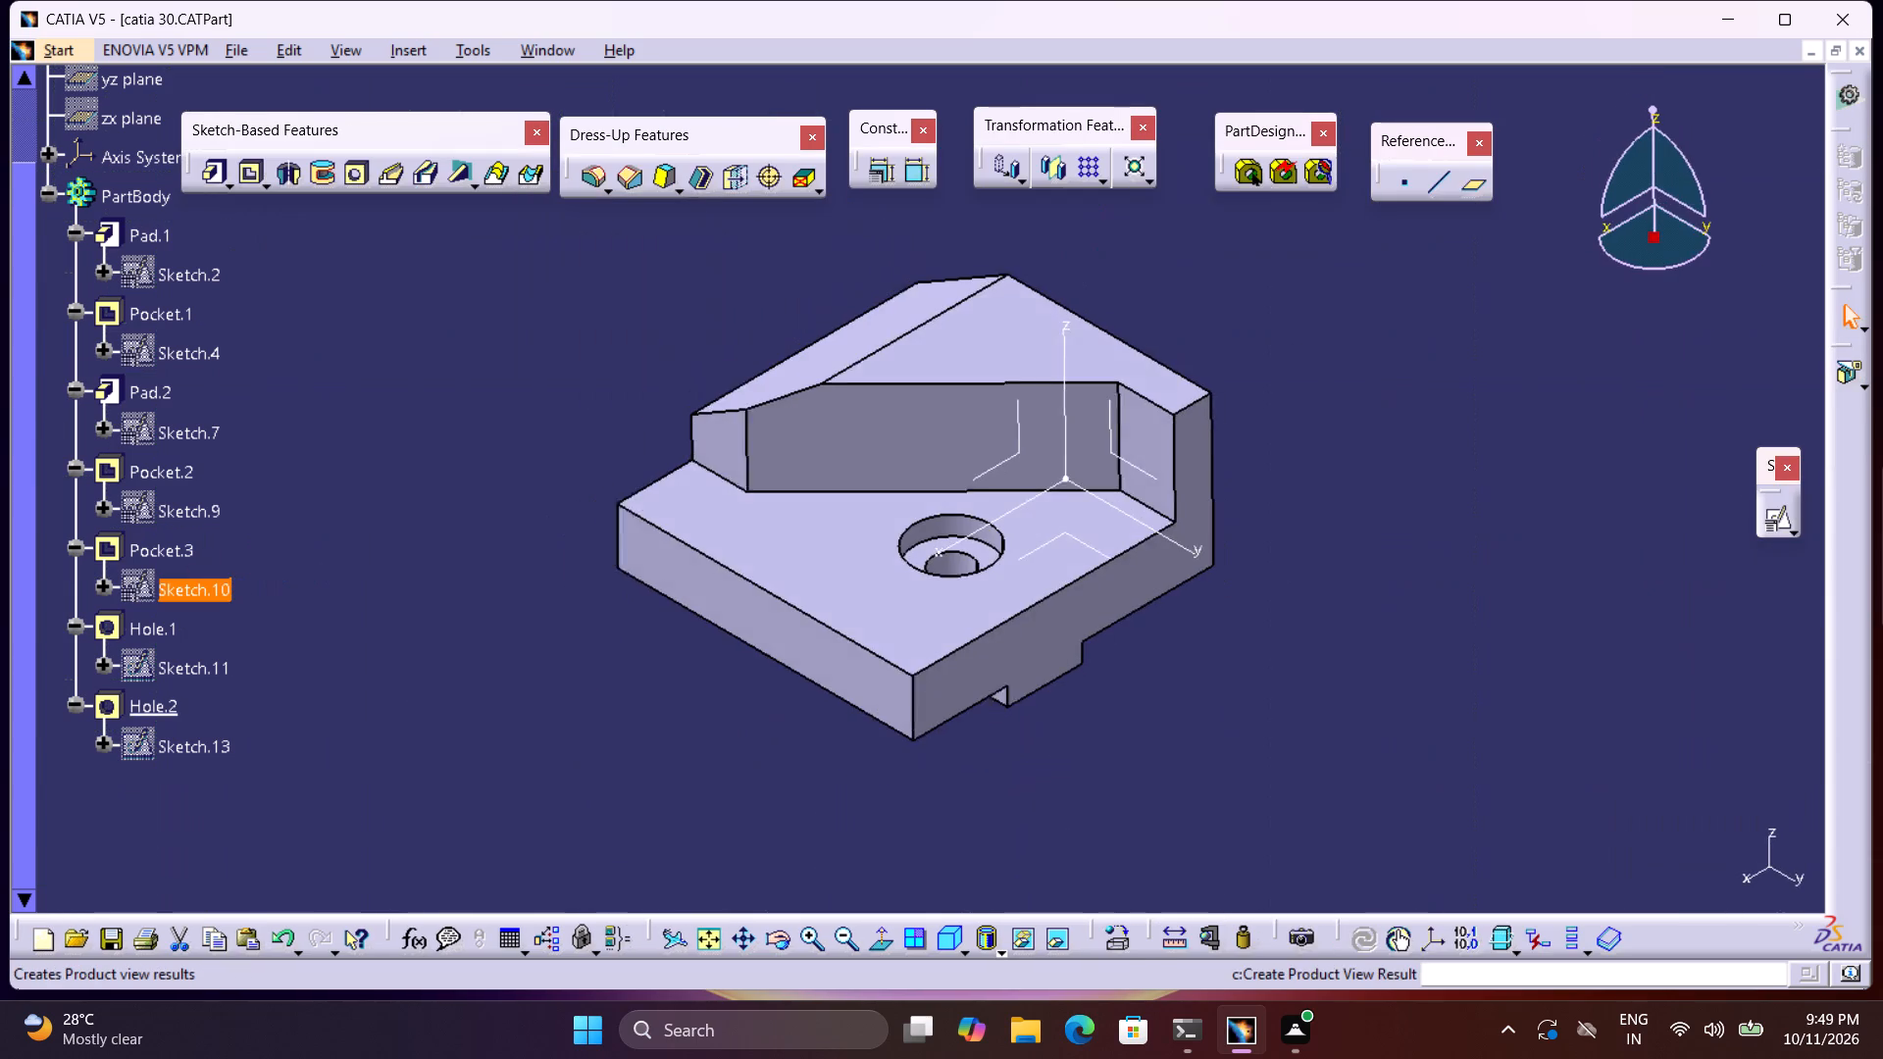
double_click(195, 513)
scroll(805, 671, down, 1)
middle_drag(796, 665, 786, 649)
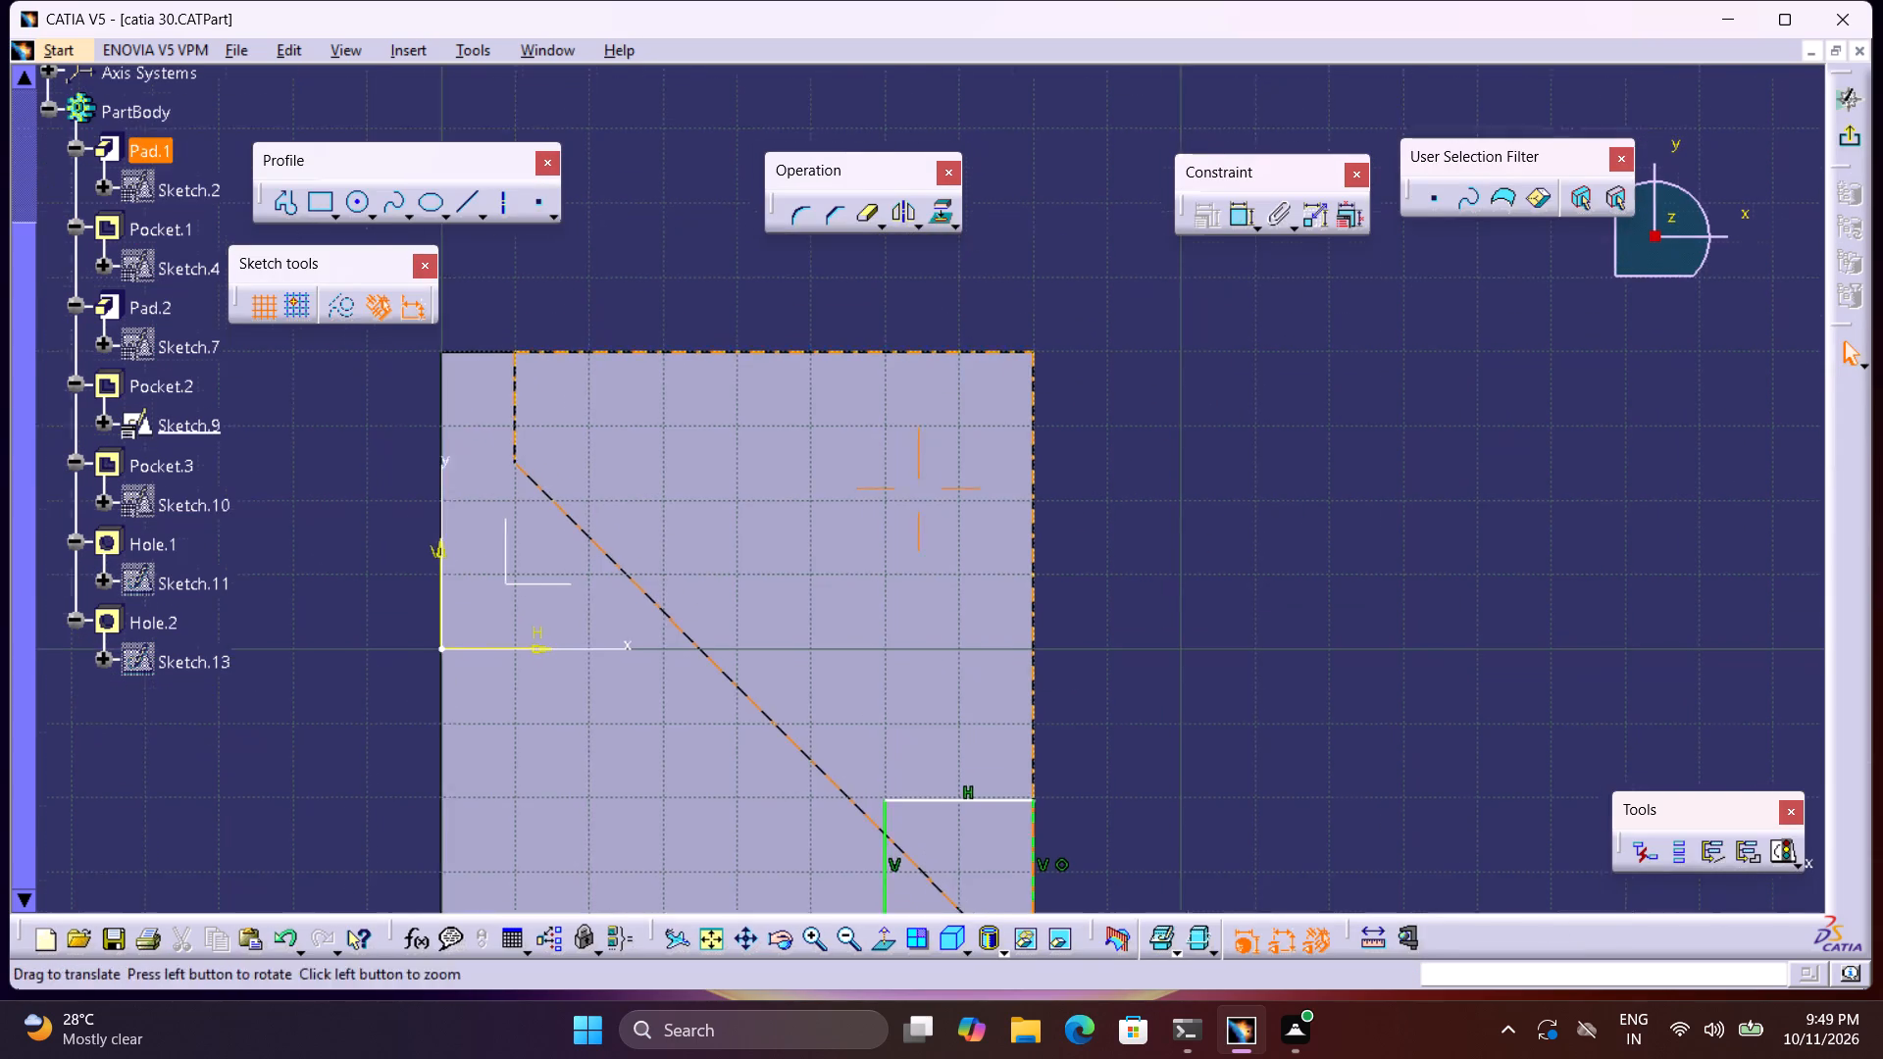
middle_drag(786, 649, 738, 513)
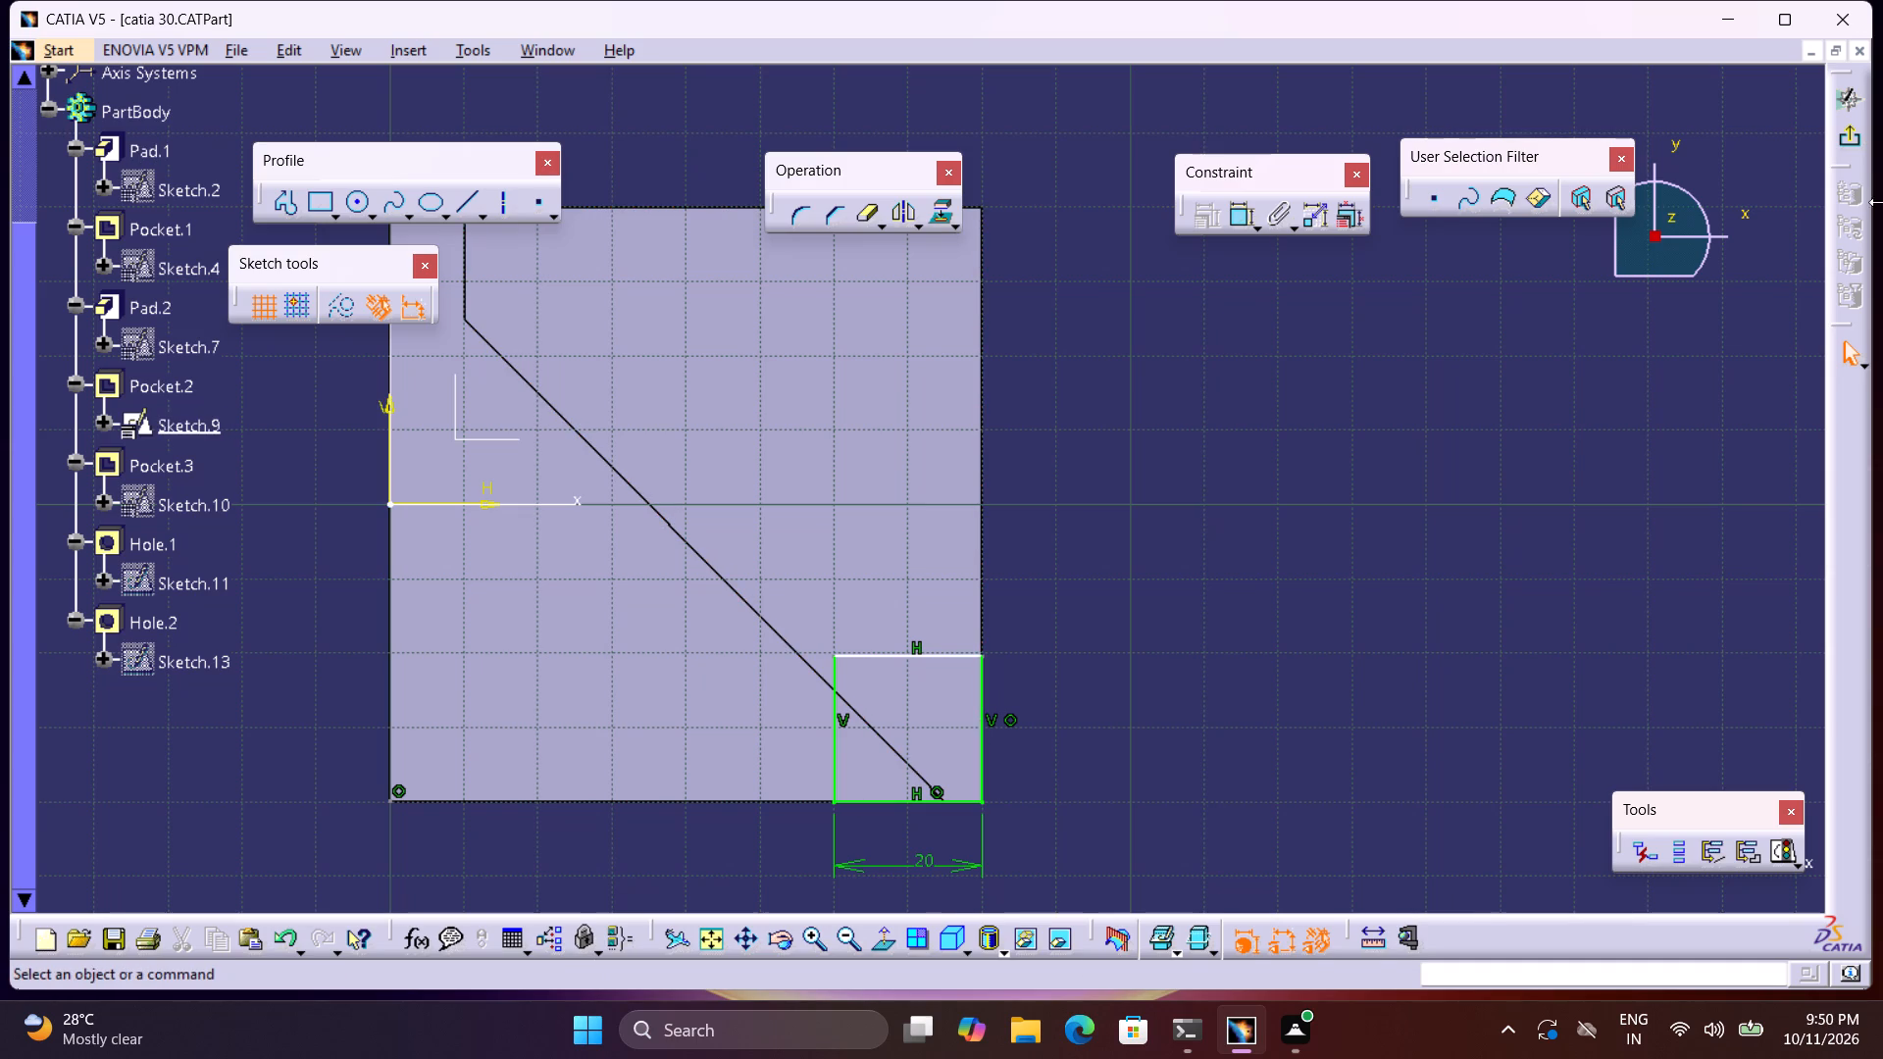
click(1848, 134)
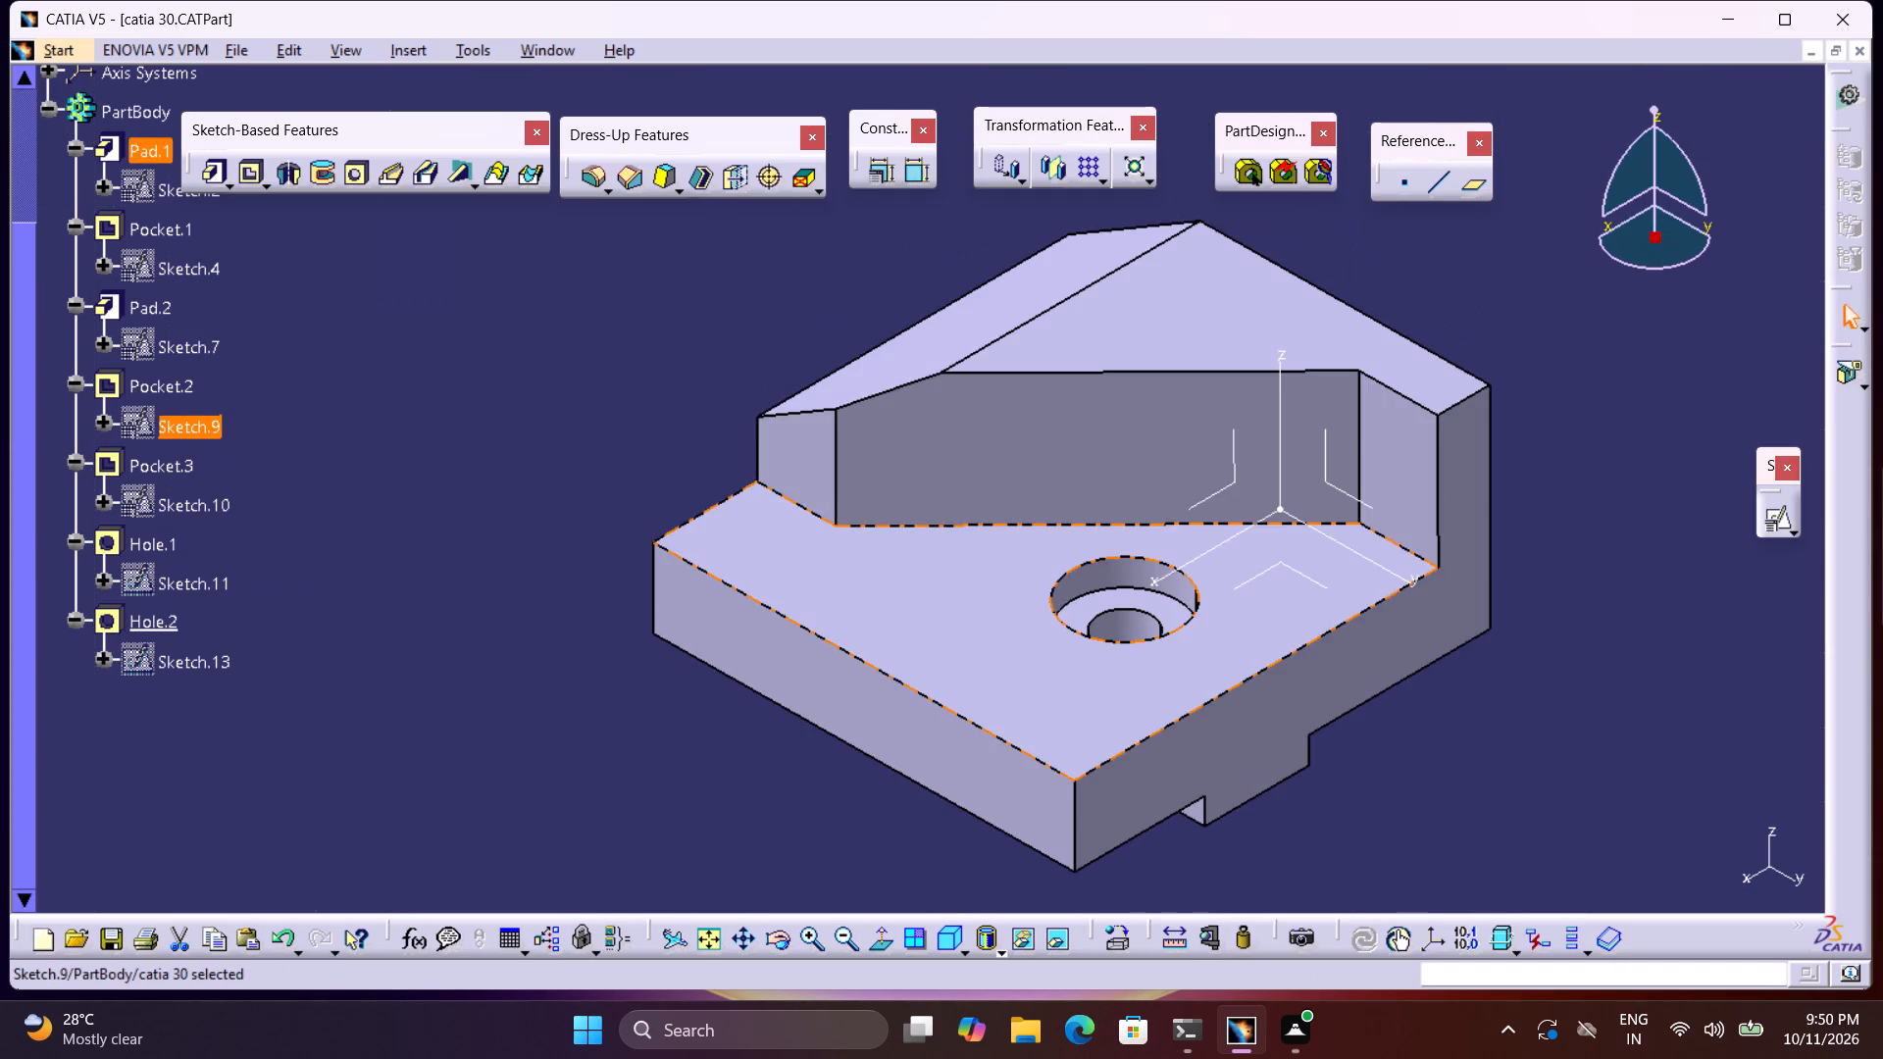
Open Pad.2's sketch and examine its profile, constraints and dimensions.
double_click(172, 353)
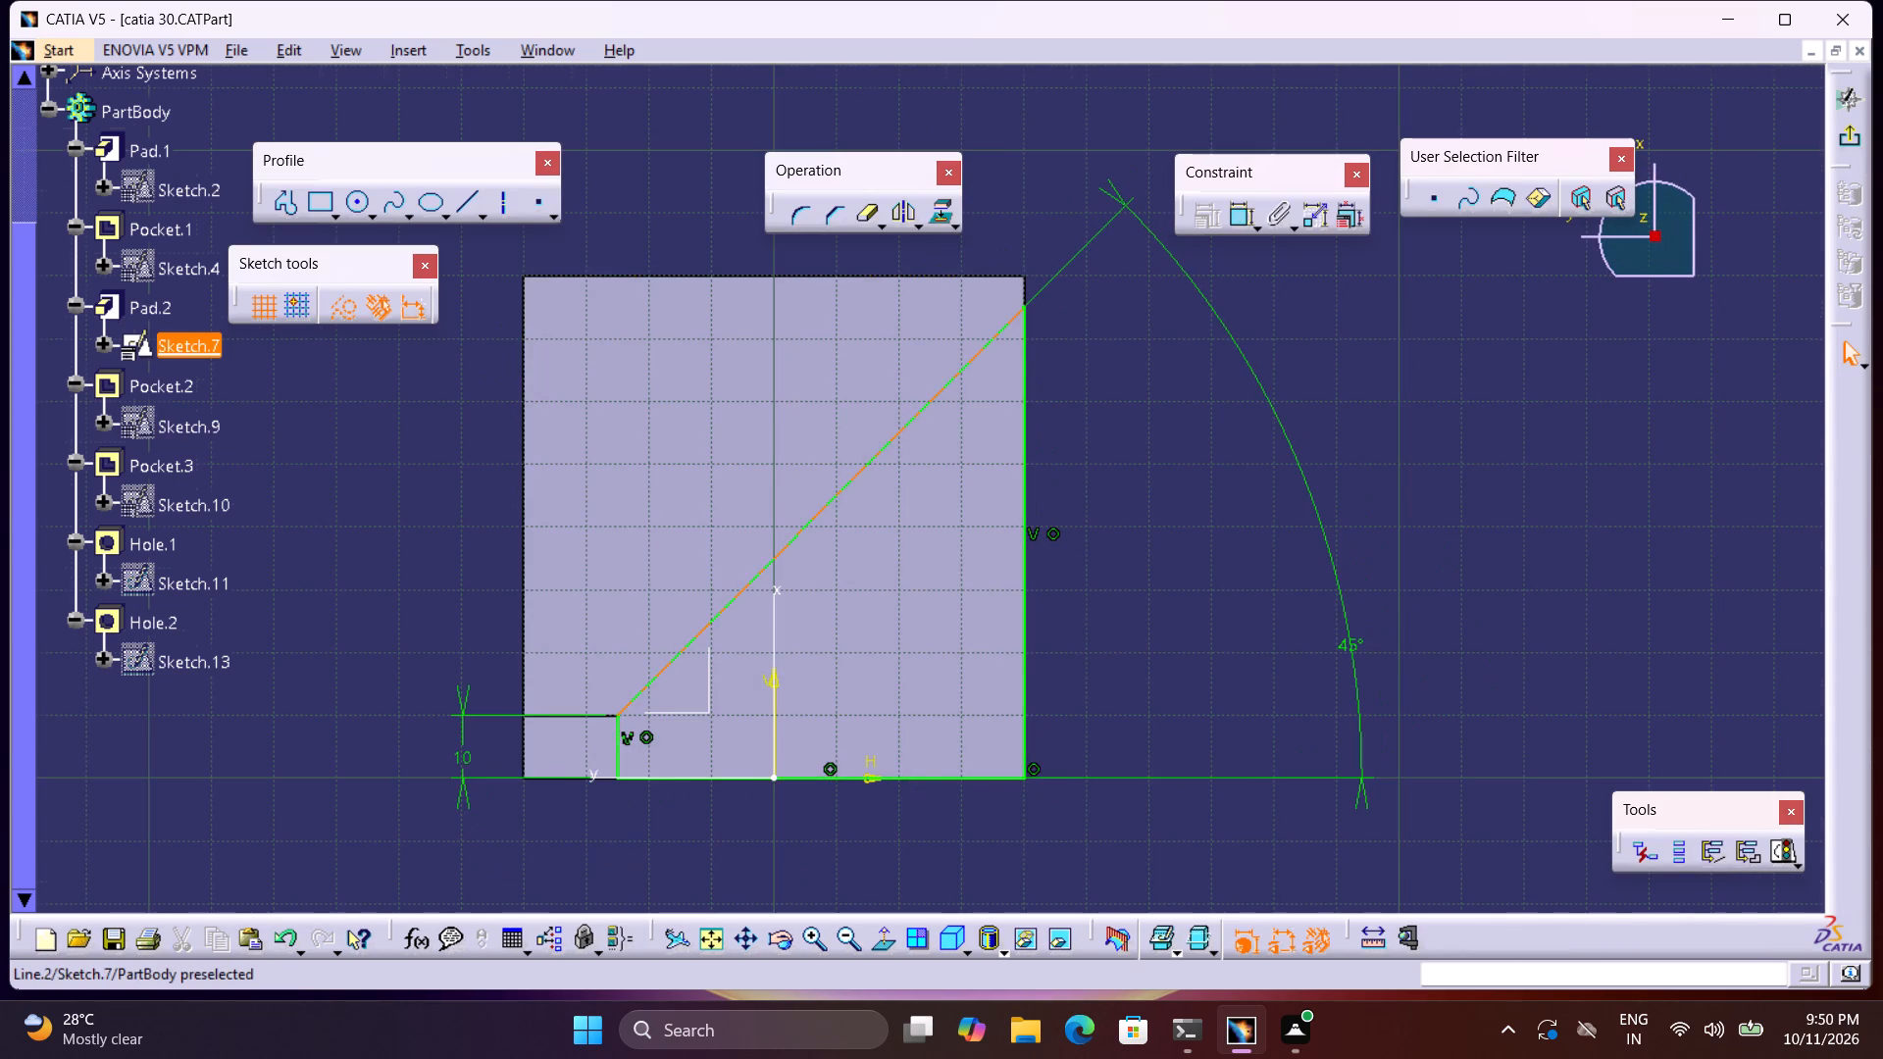
middle_drag(955, 537, 930, 481)
middle_drag(1187, 501, 1177, 495)
right_click(1177, 486)
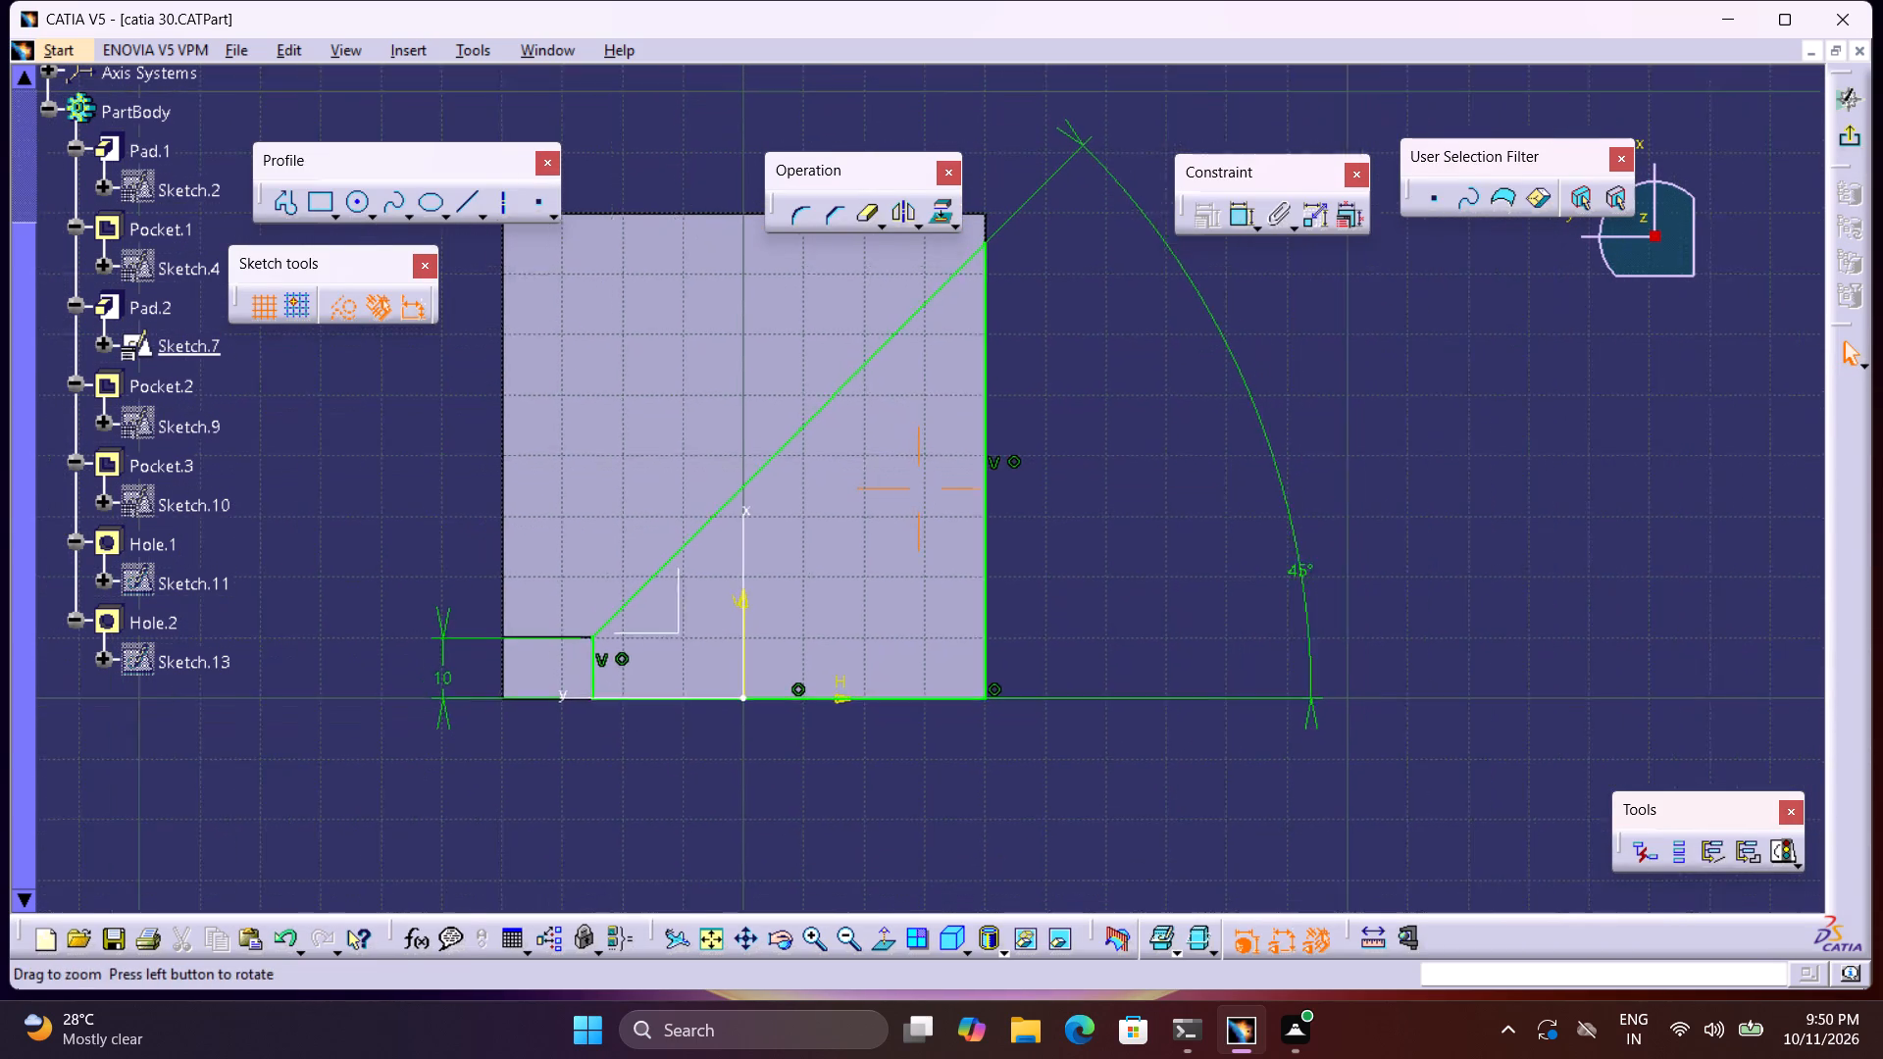
middle_drag(1177, 495, 1169, 540)
middle_click(1169, 540)
middle_drag(772, 644, 890, 686)
middle_click(890, 686)
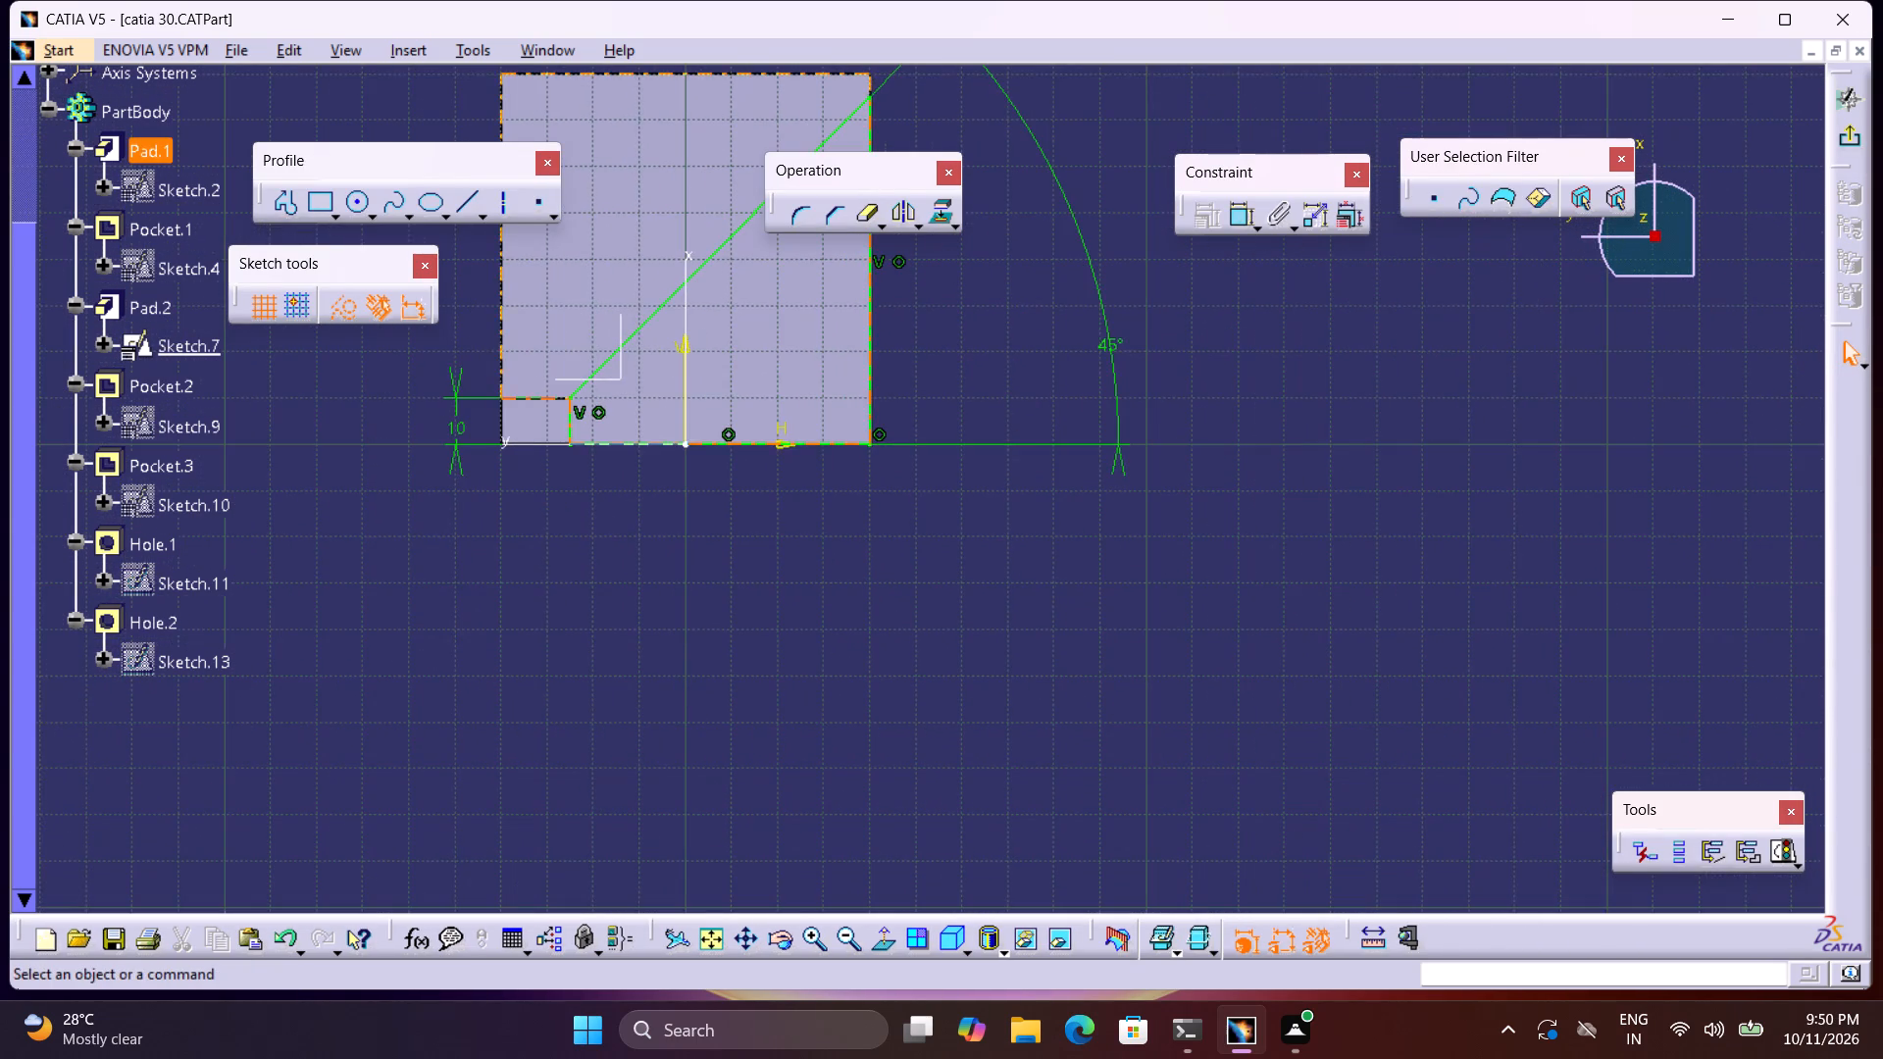
middle_drag(756, 424, 850, 578)
middle_click(850, 581)
middle_drag(782, 460, 752, 540)
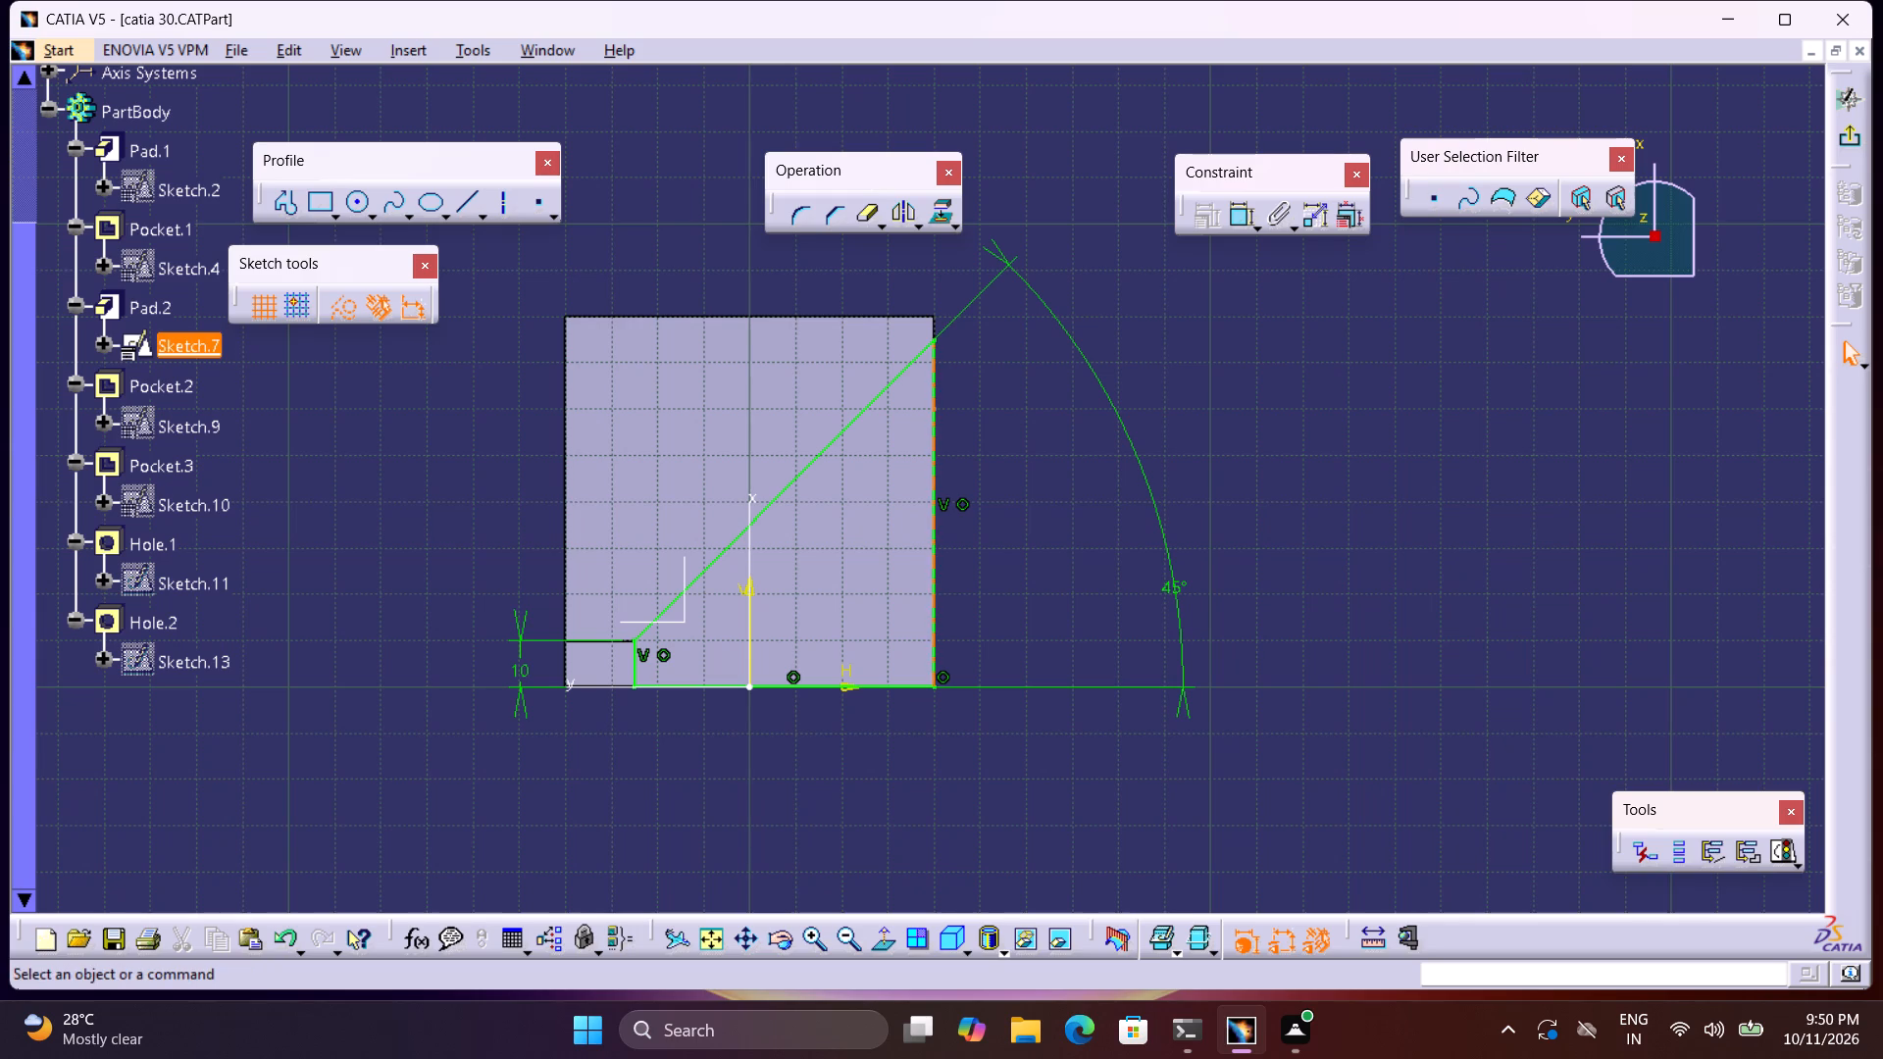
click(968, 505)
click(1017, 529)
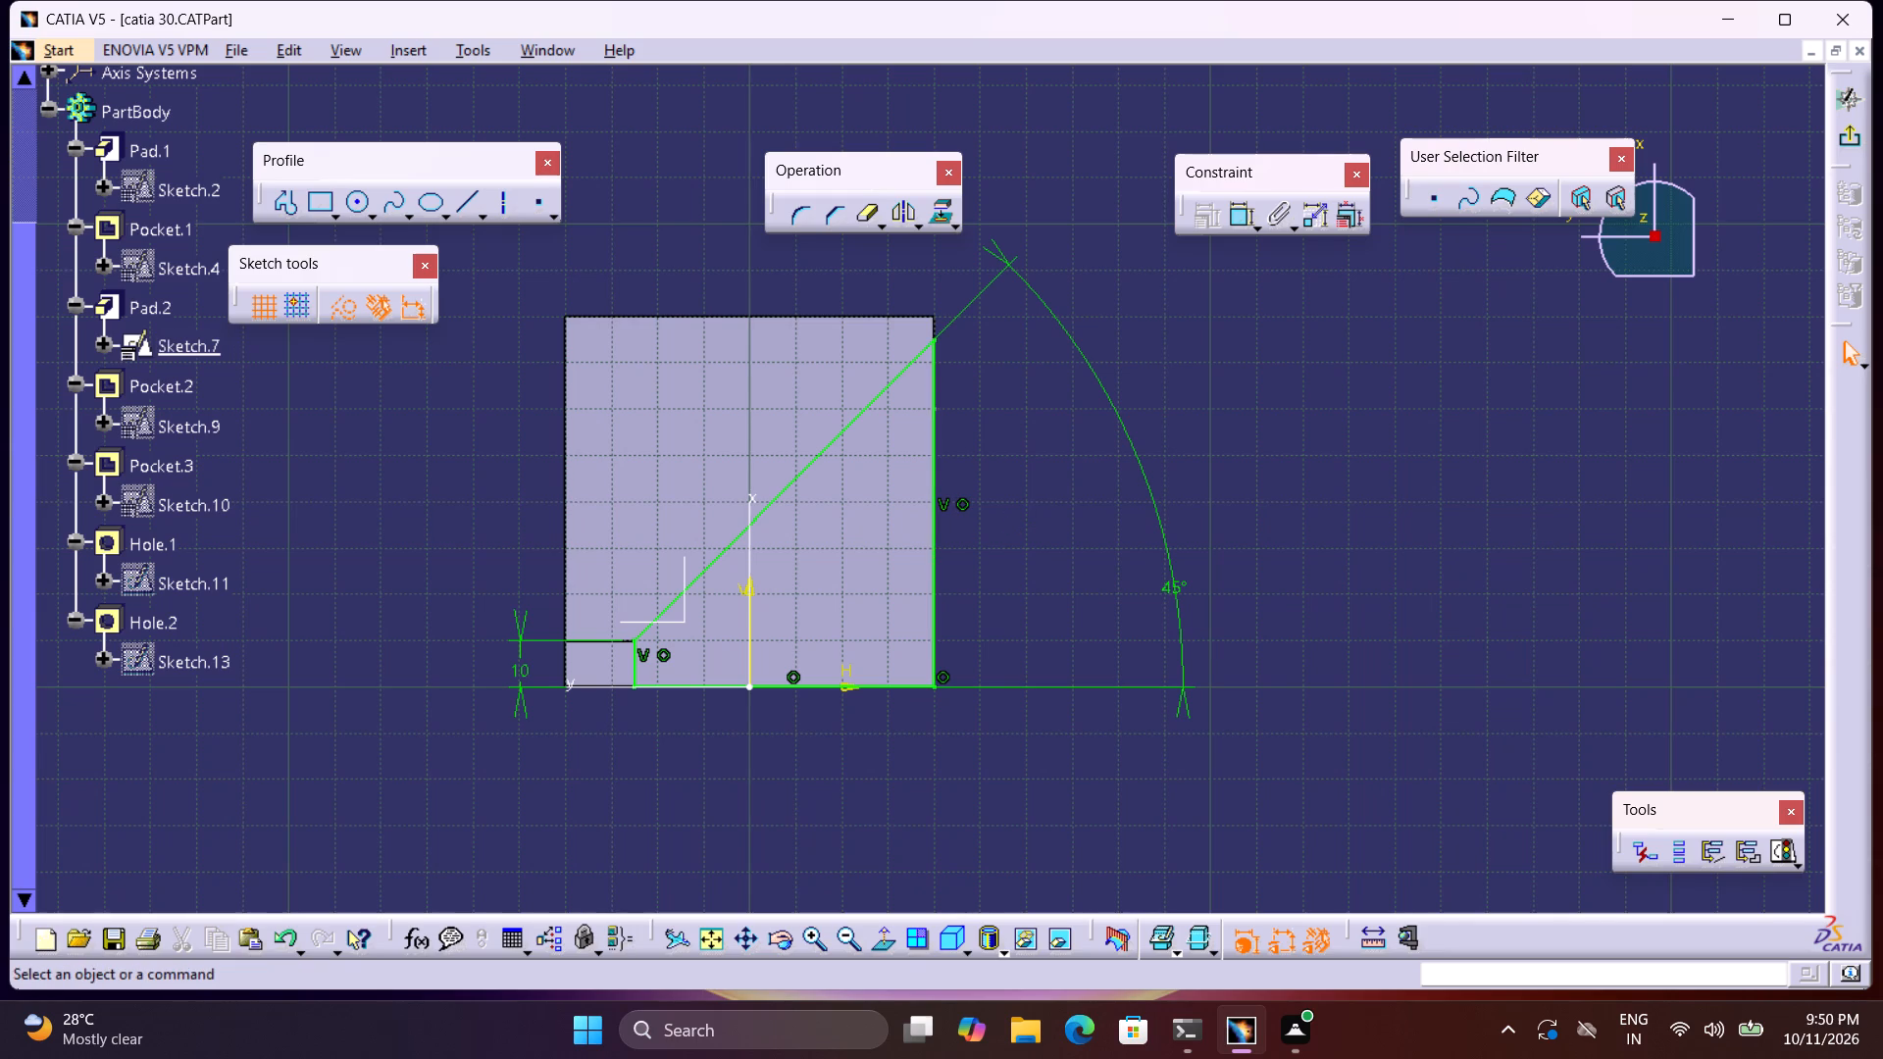
drag(934, 341, 955, 304)
click(1093, 446)
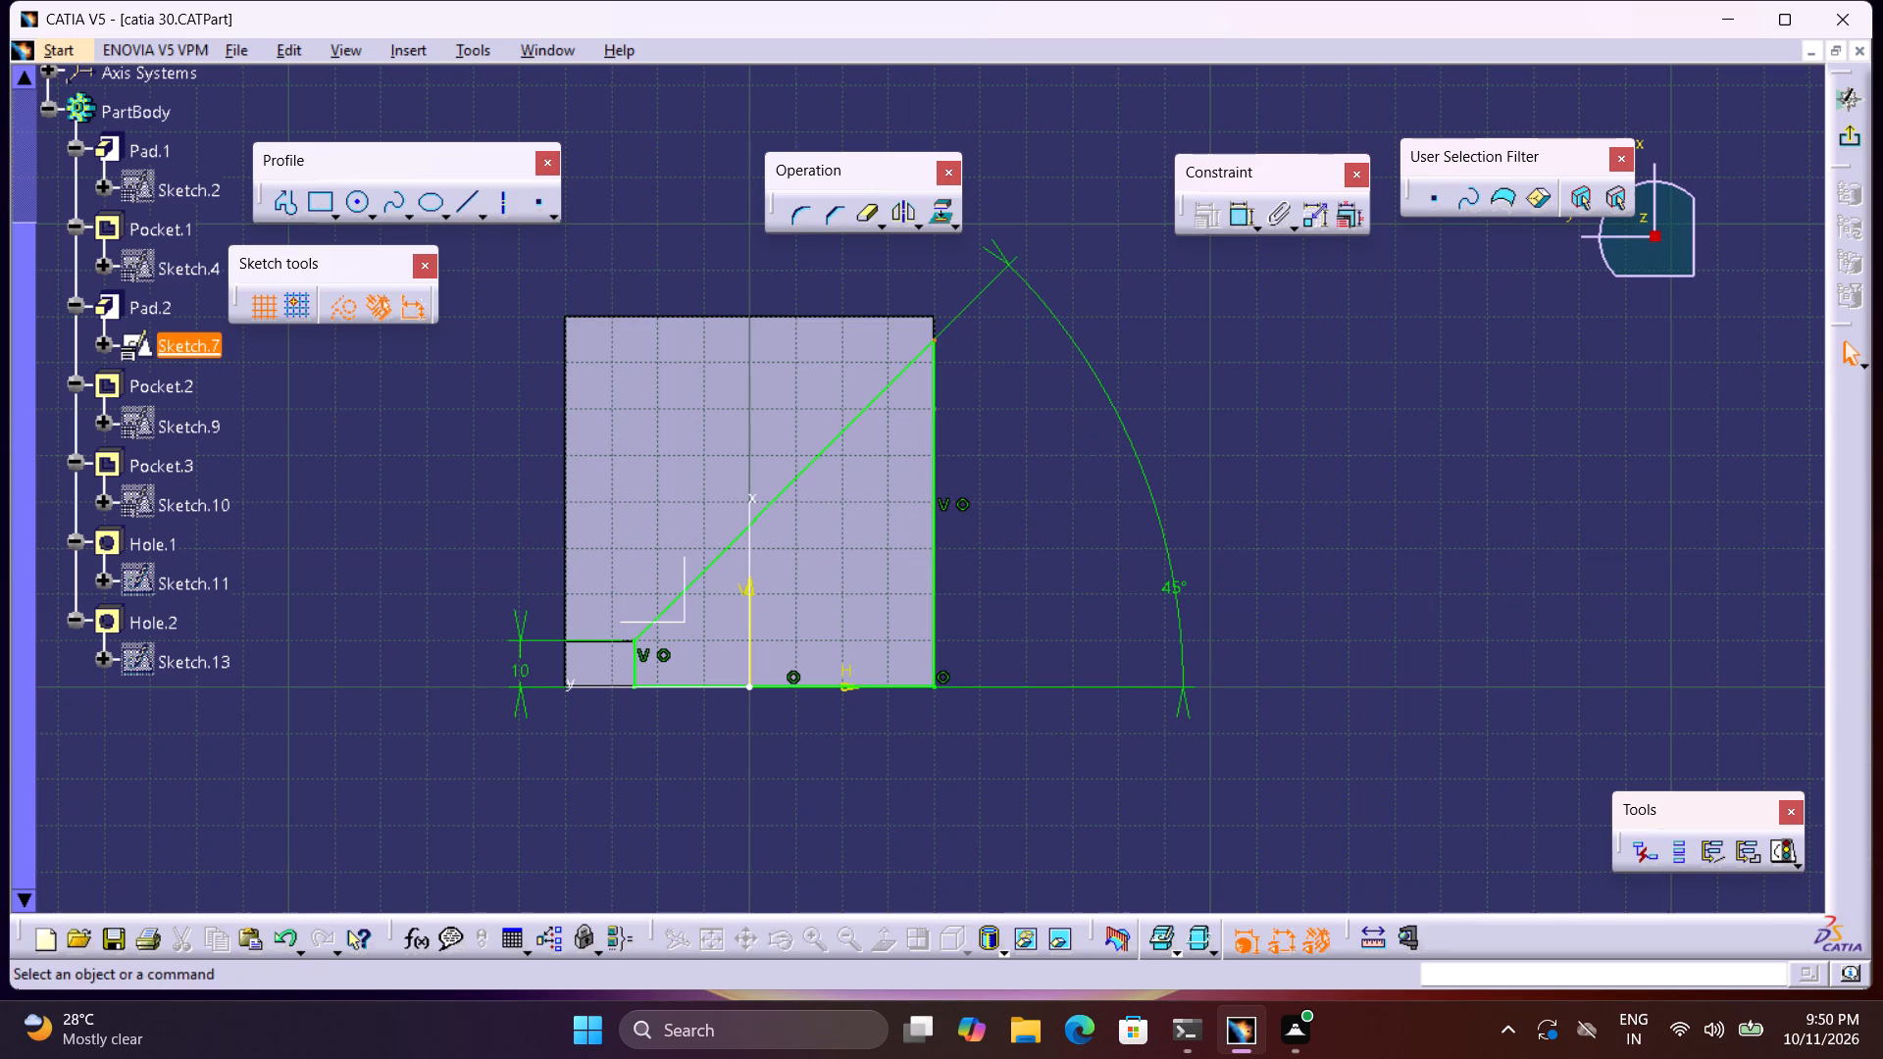
click(1084, 444)
double_click(1256, 429)
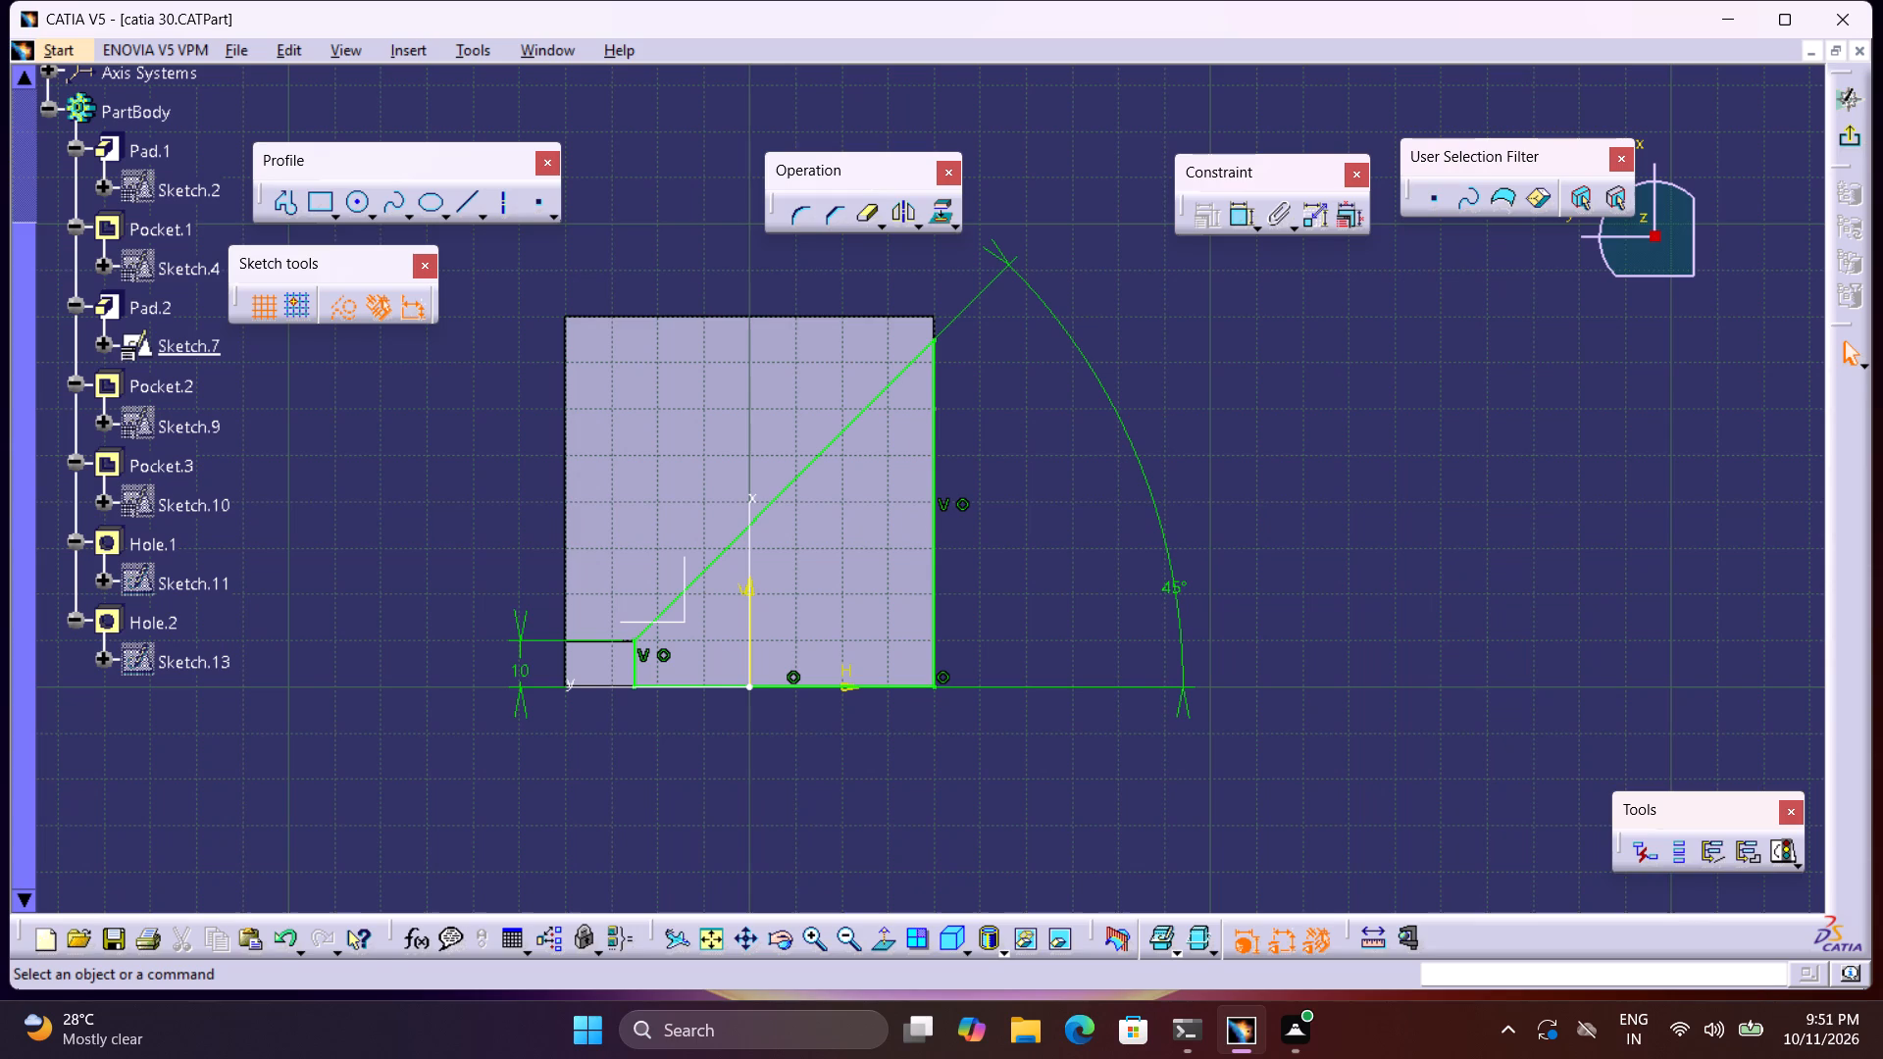
middle_drag(1290, 501, 1283, 530)
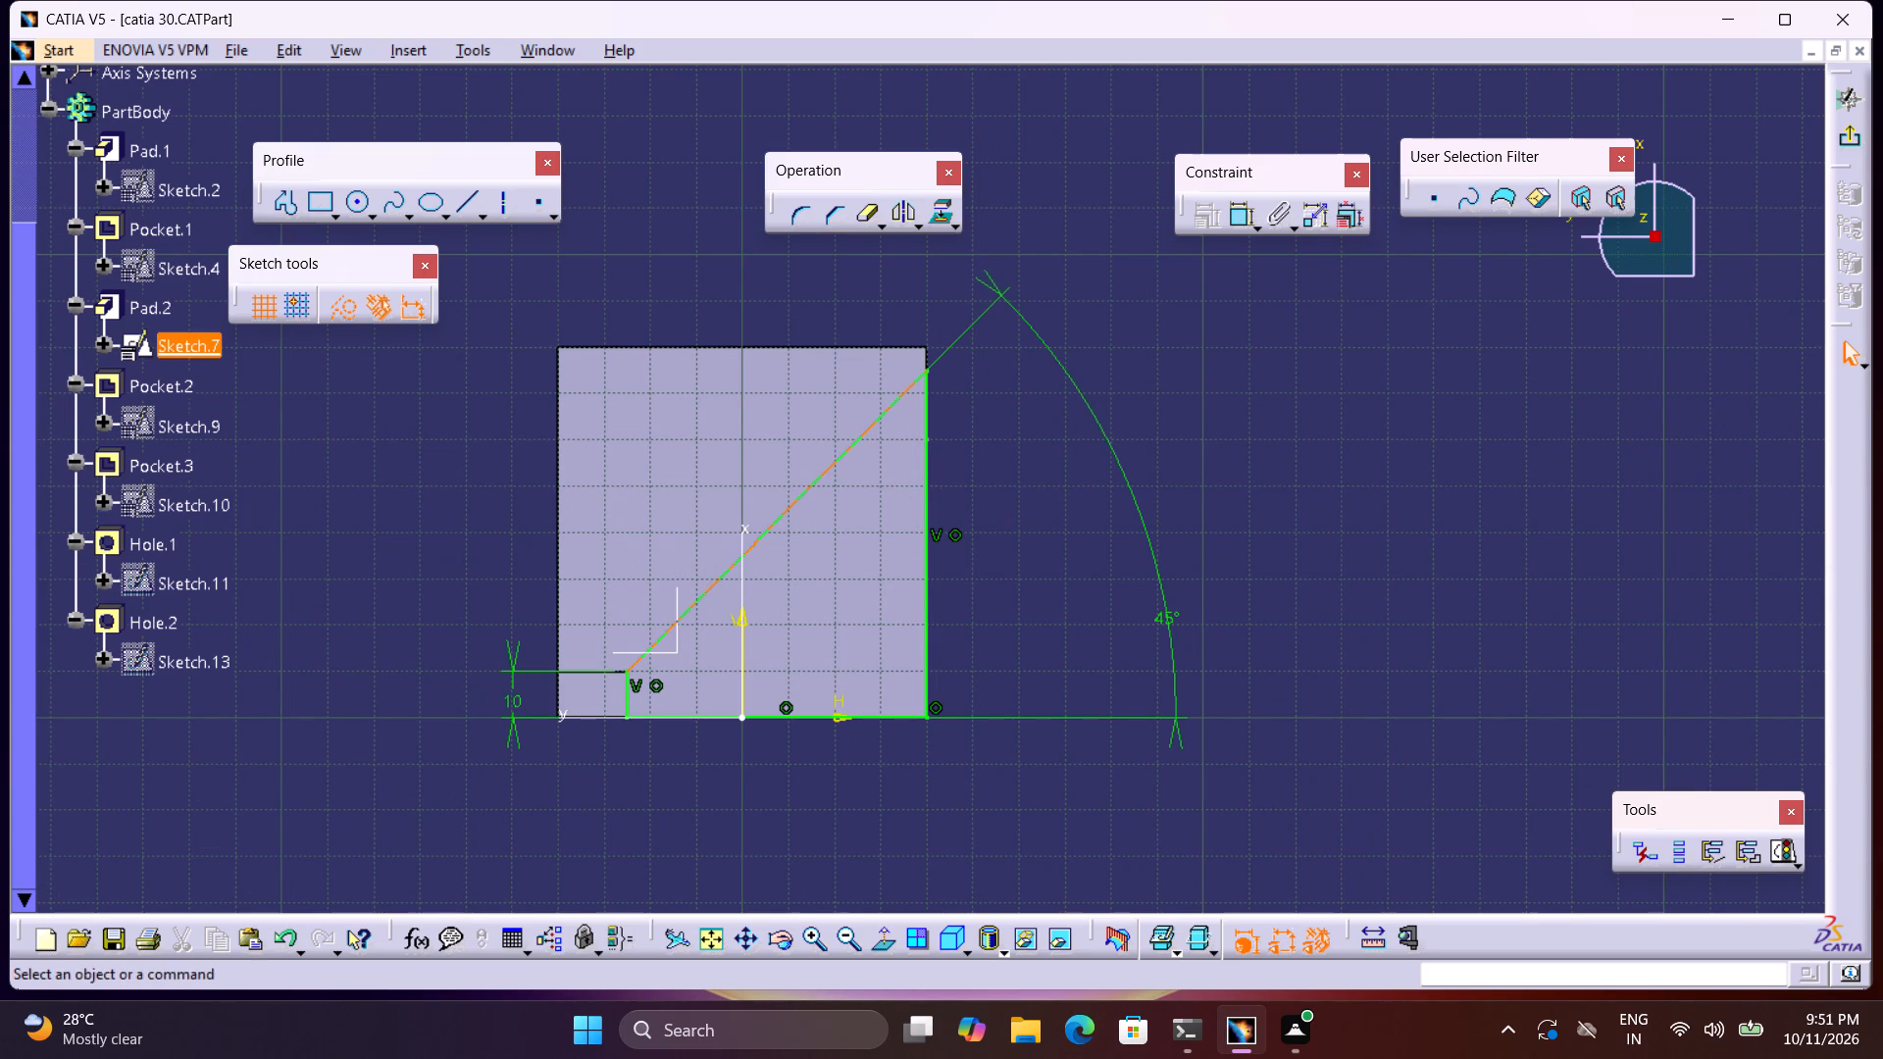
Reposition the 45° angle dimension in Pad.2's sketch just outside the profile's long vertical edge and exit the sketch.
drag(1167, 615, 1145, 493)
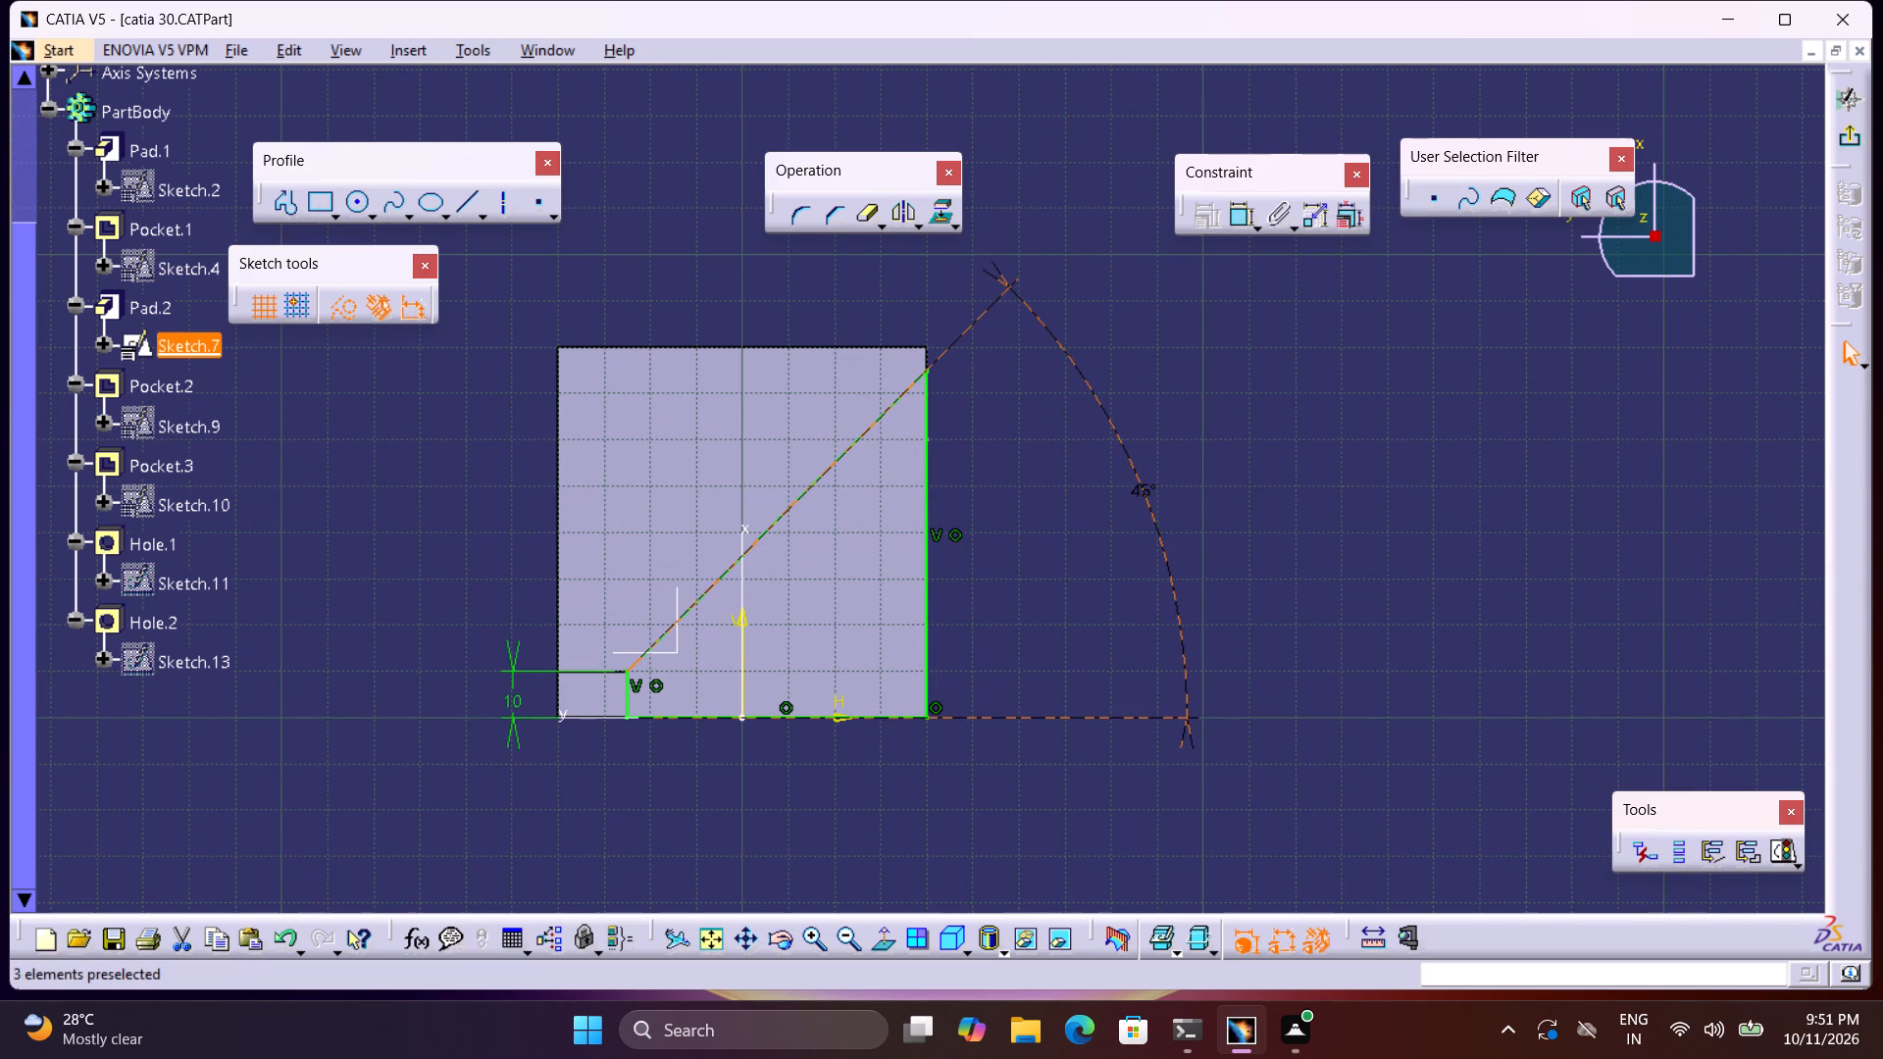
drag(1139, 489, 1120, 505)
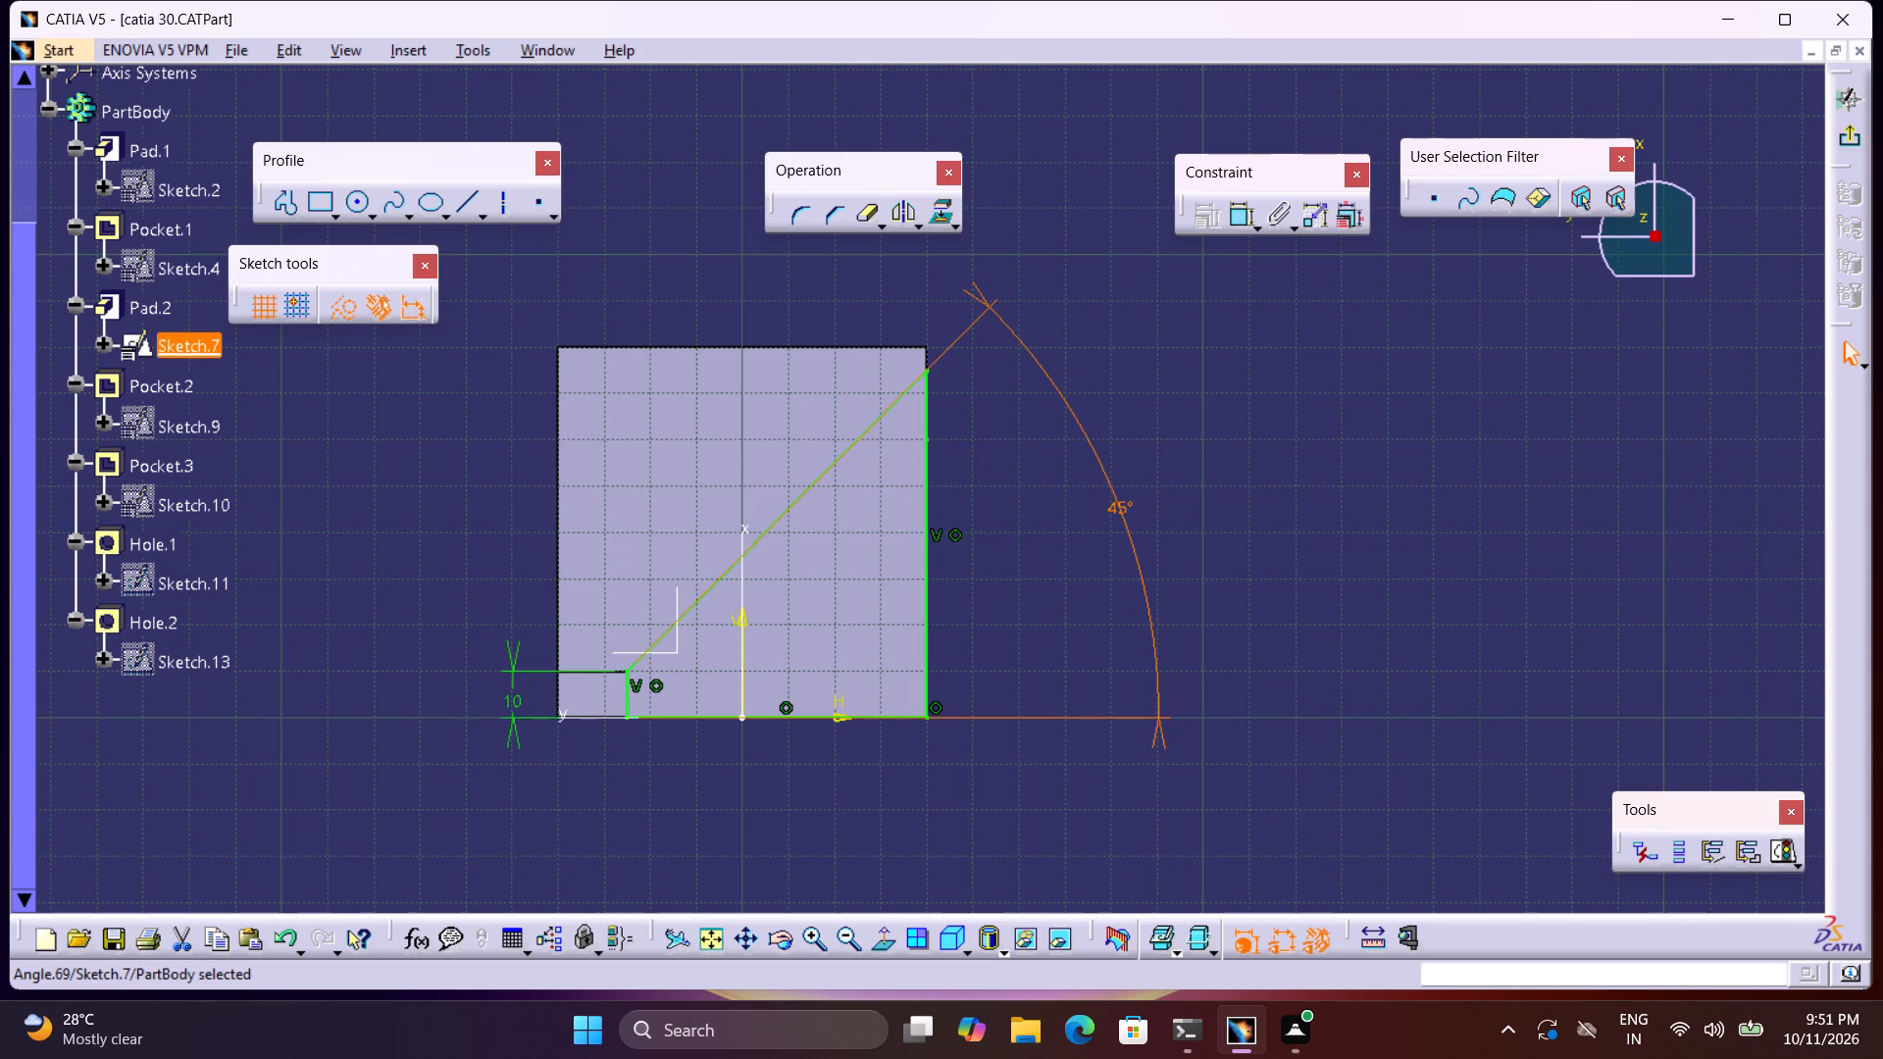
click(1063, 565)
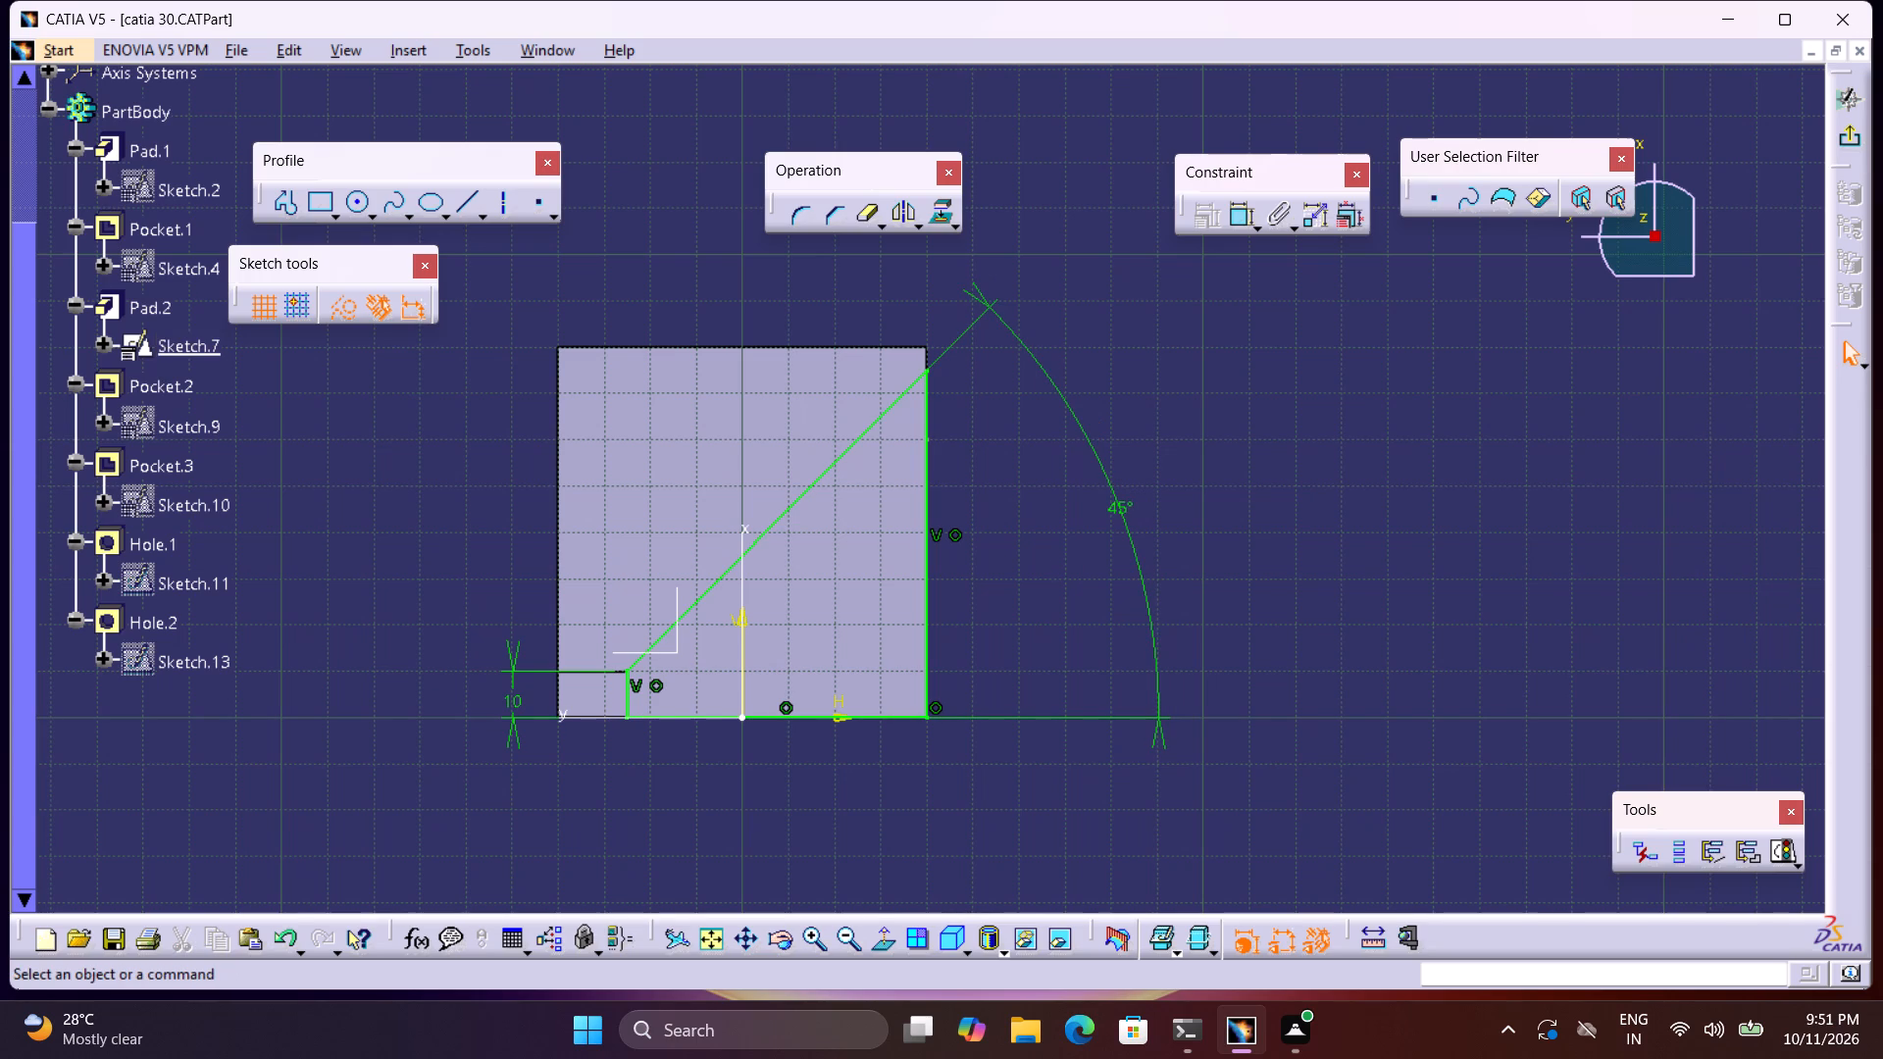
drag(1127, 505, 1278, 466)
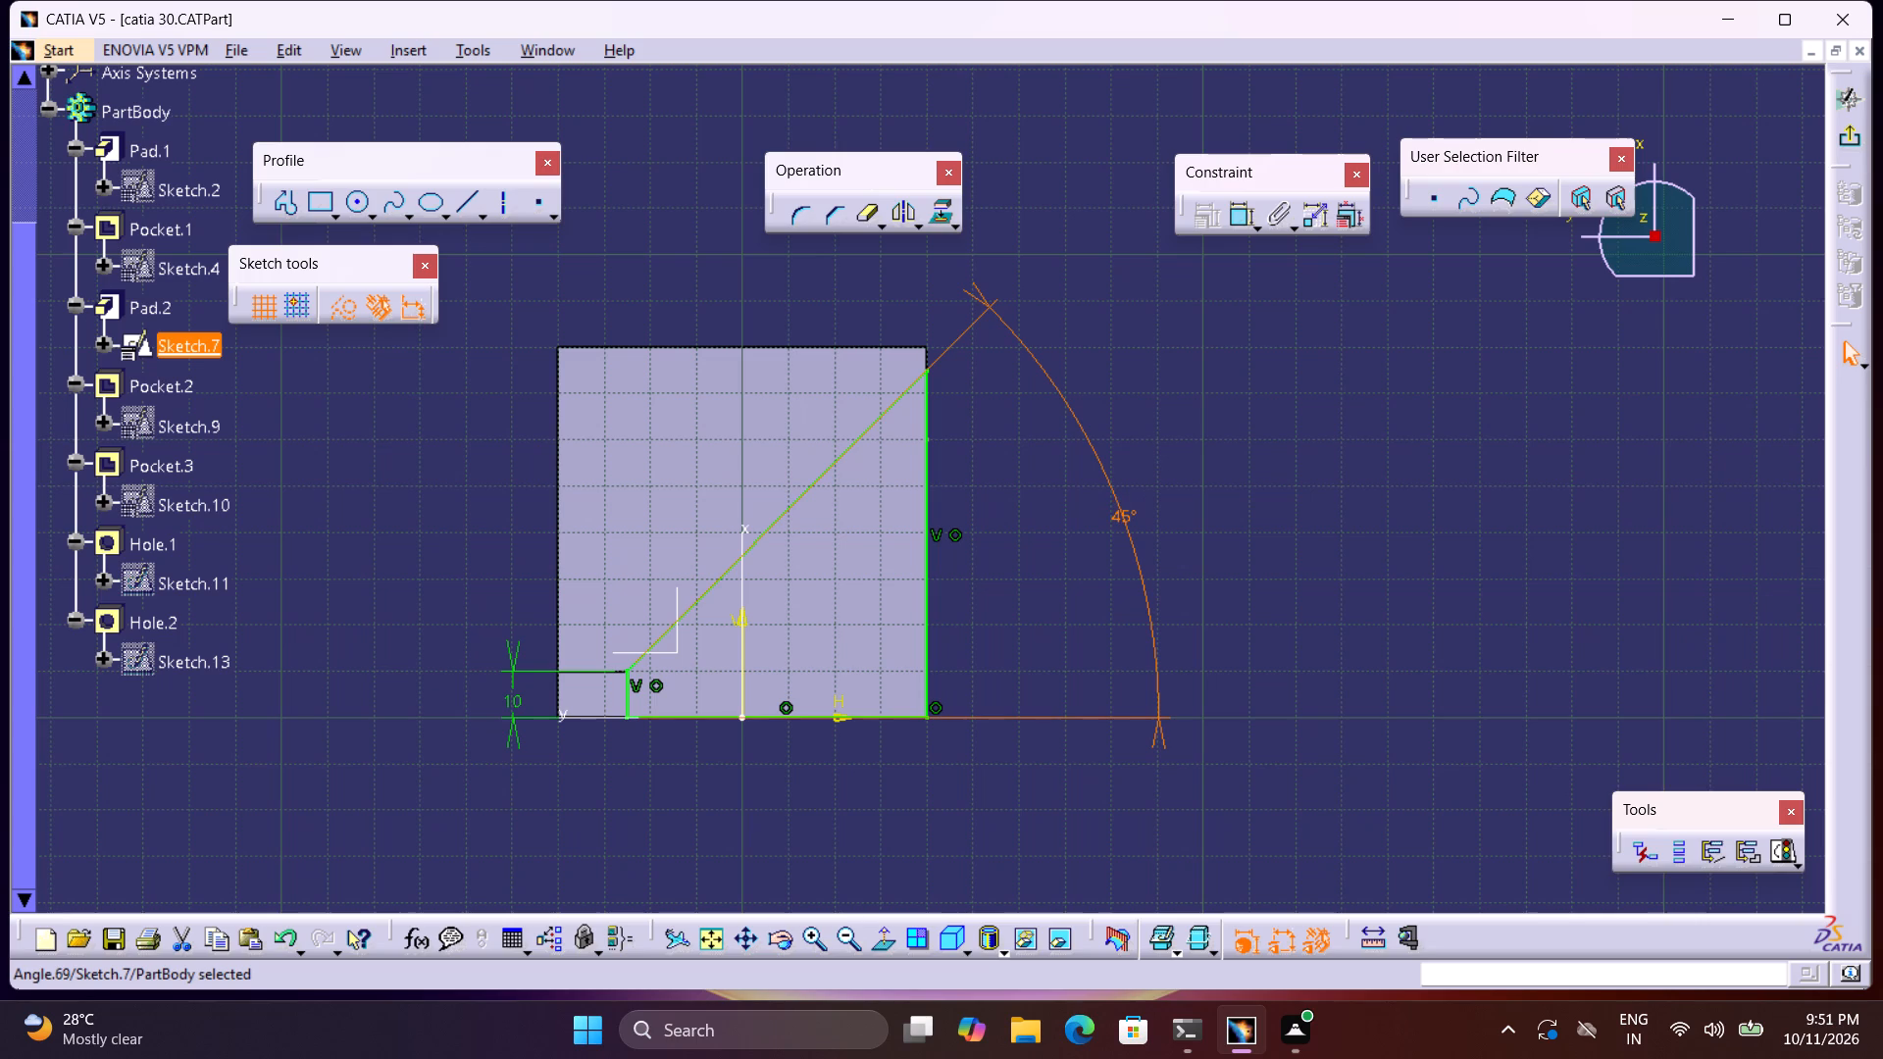
drag(1135, 553, 1447, 494)
click(1013, 604)
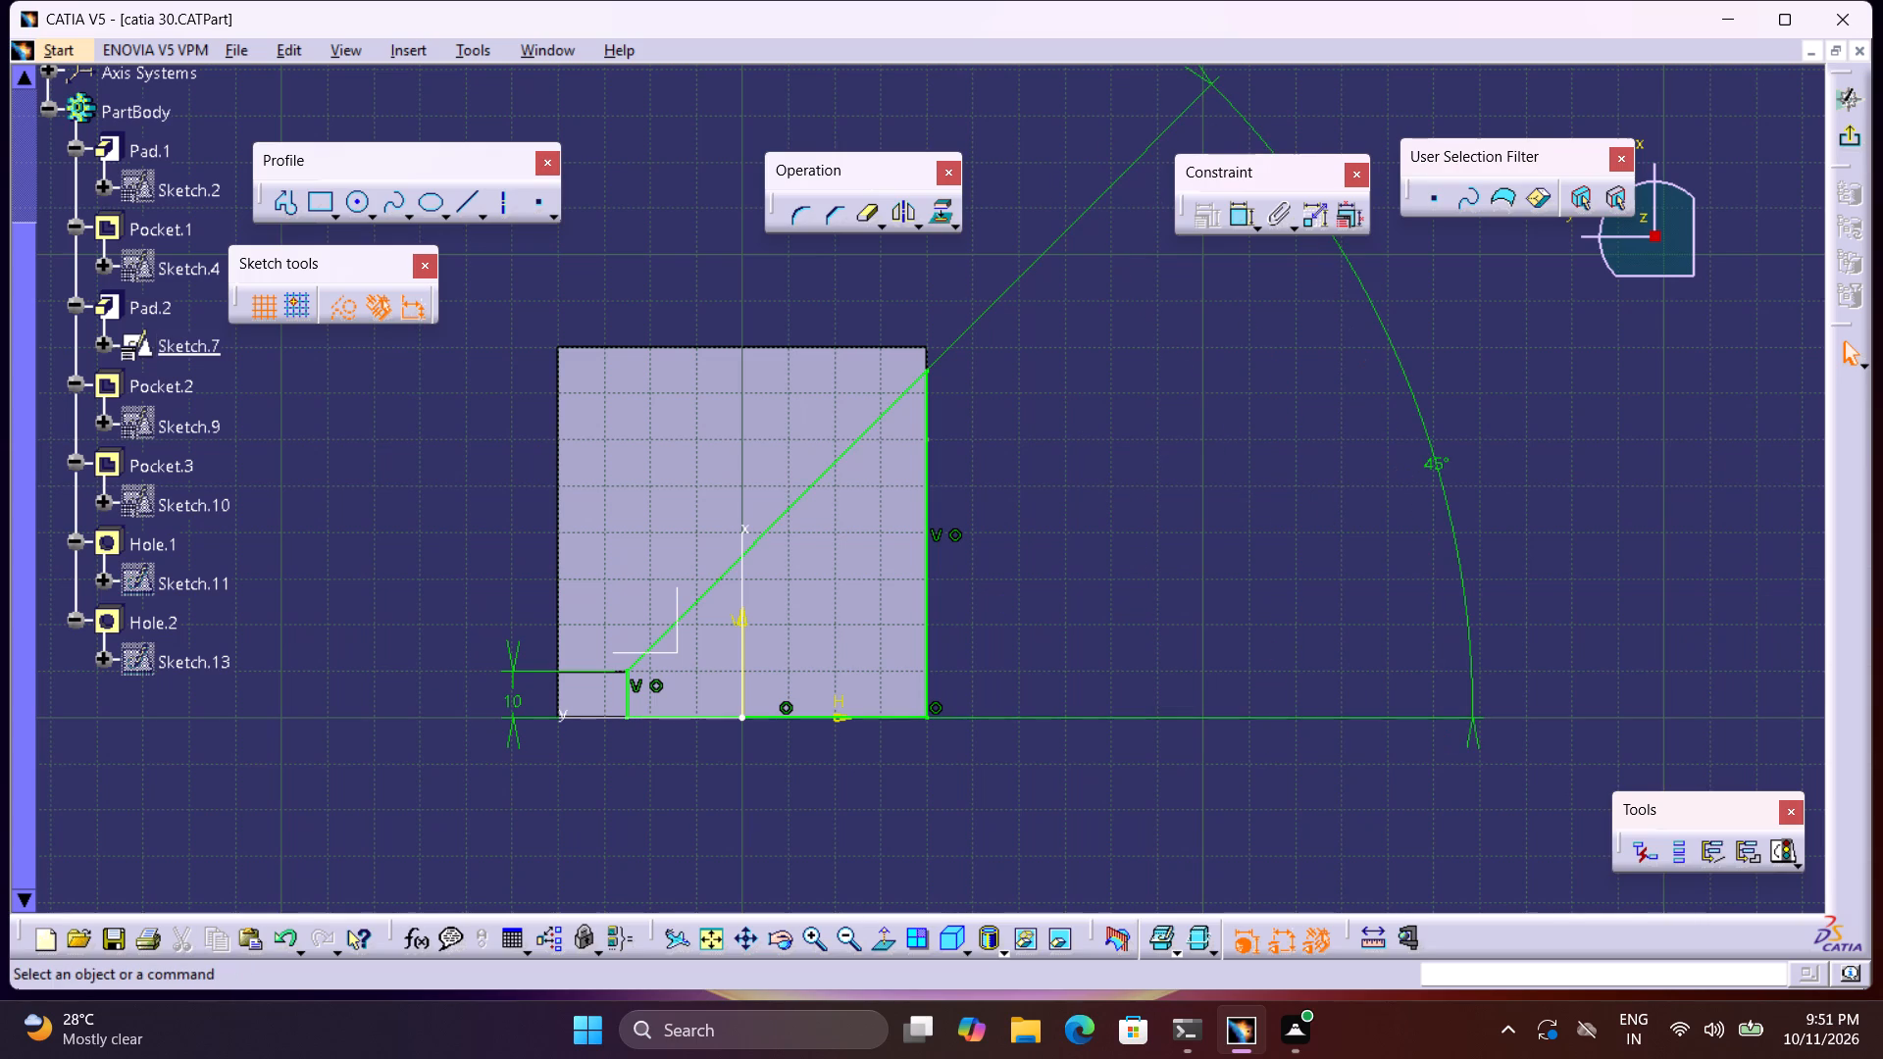
drag(1452, 510, 868, 657)
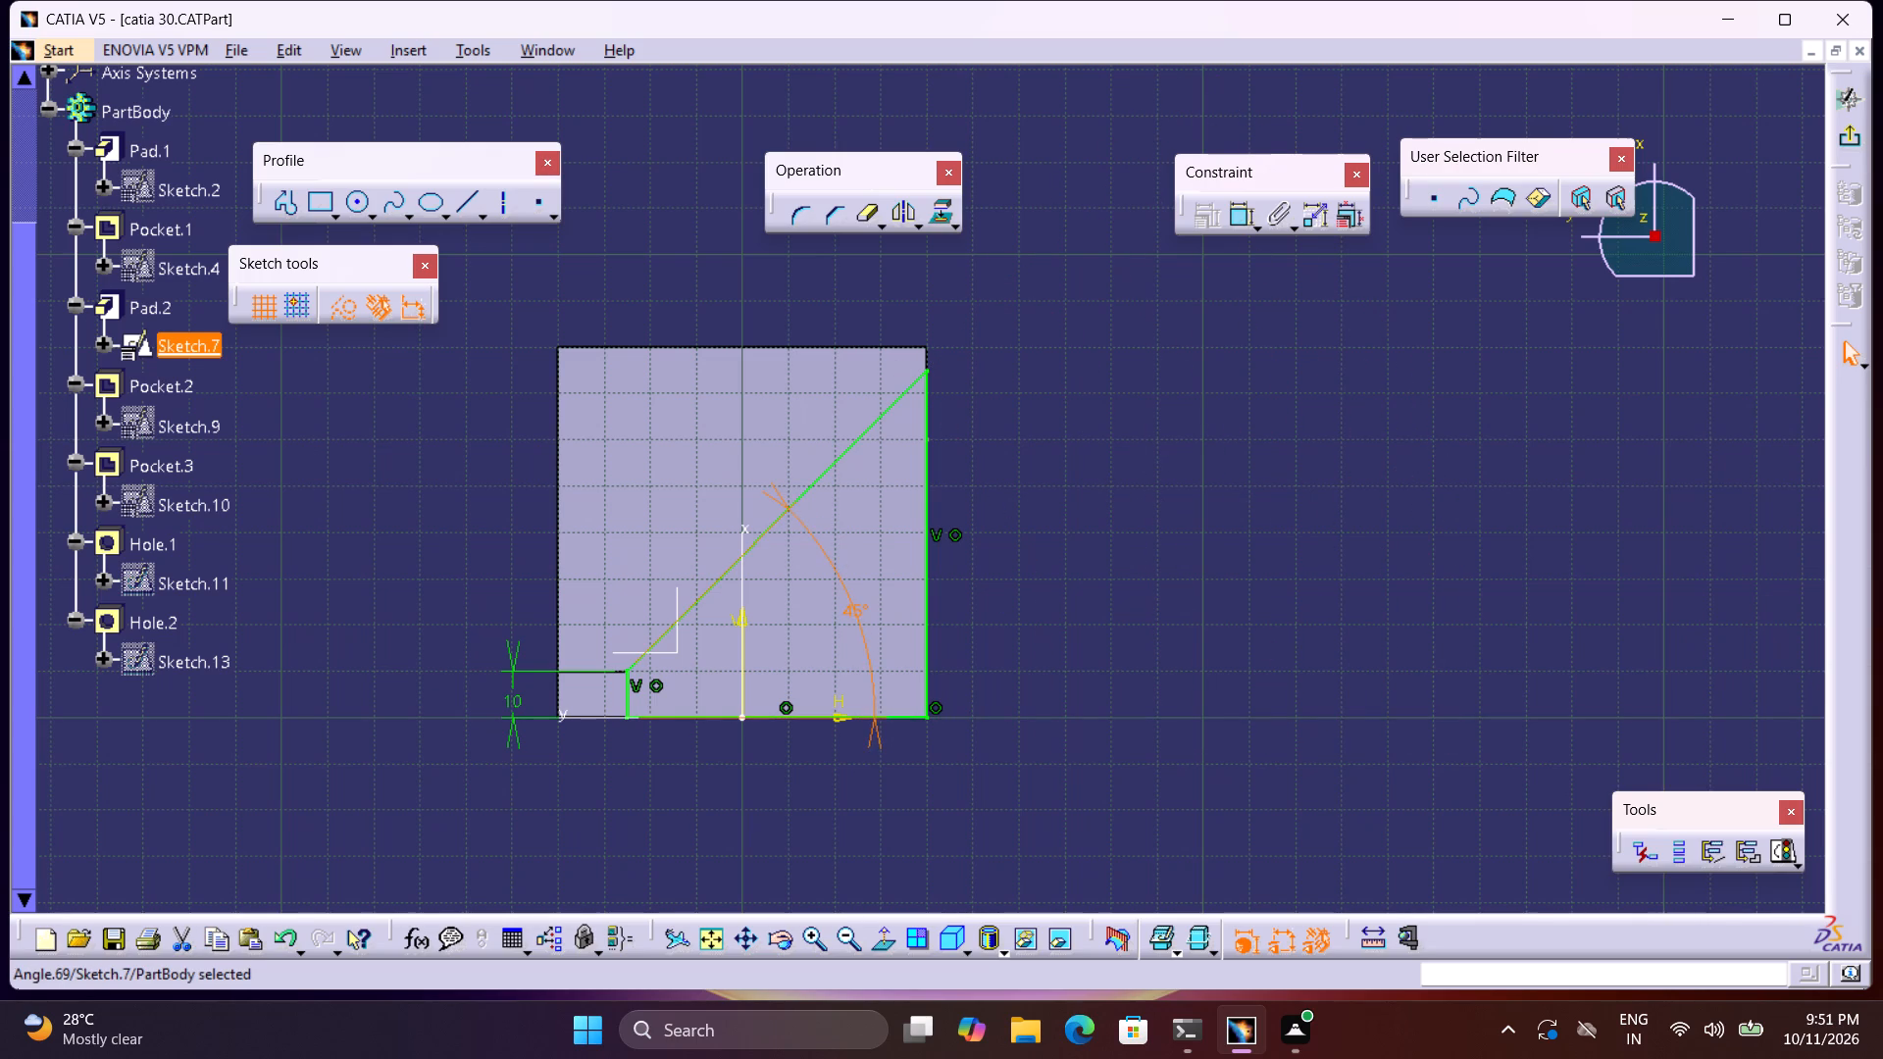
drag(868, 657, 1005, 623)
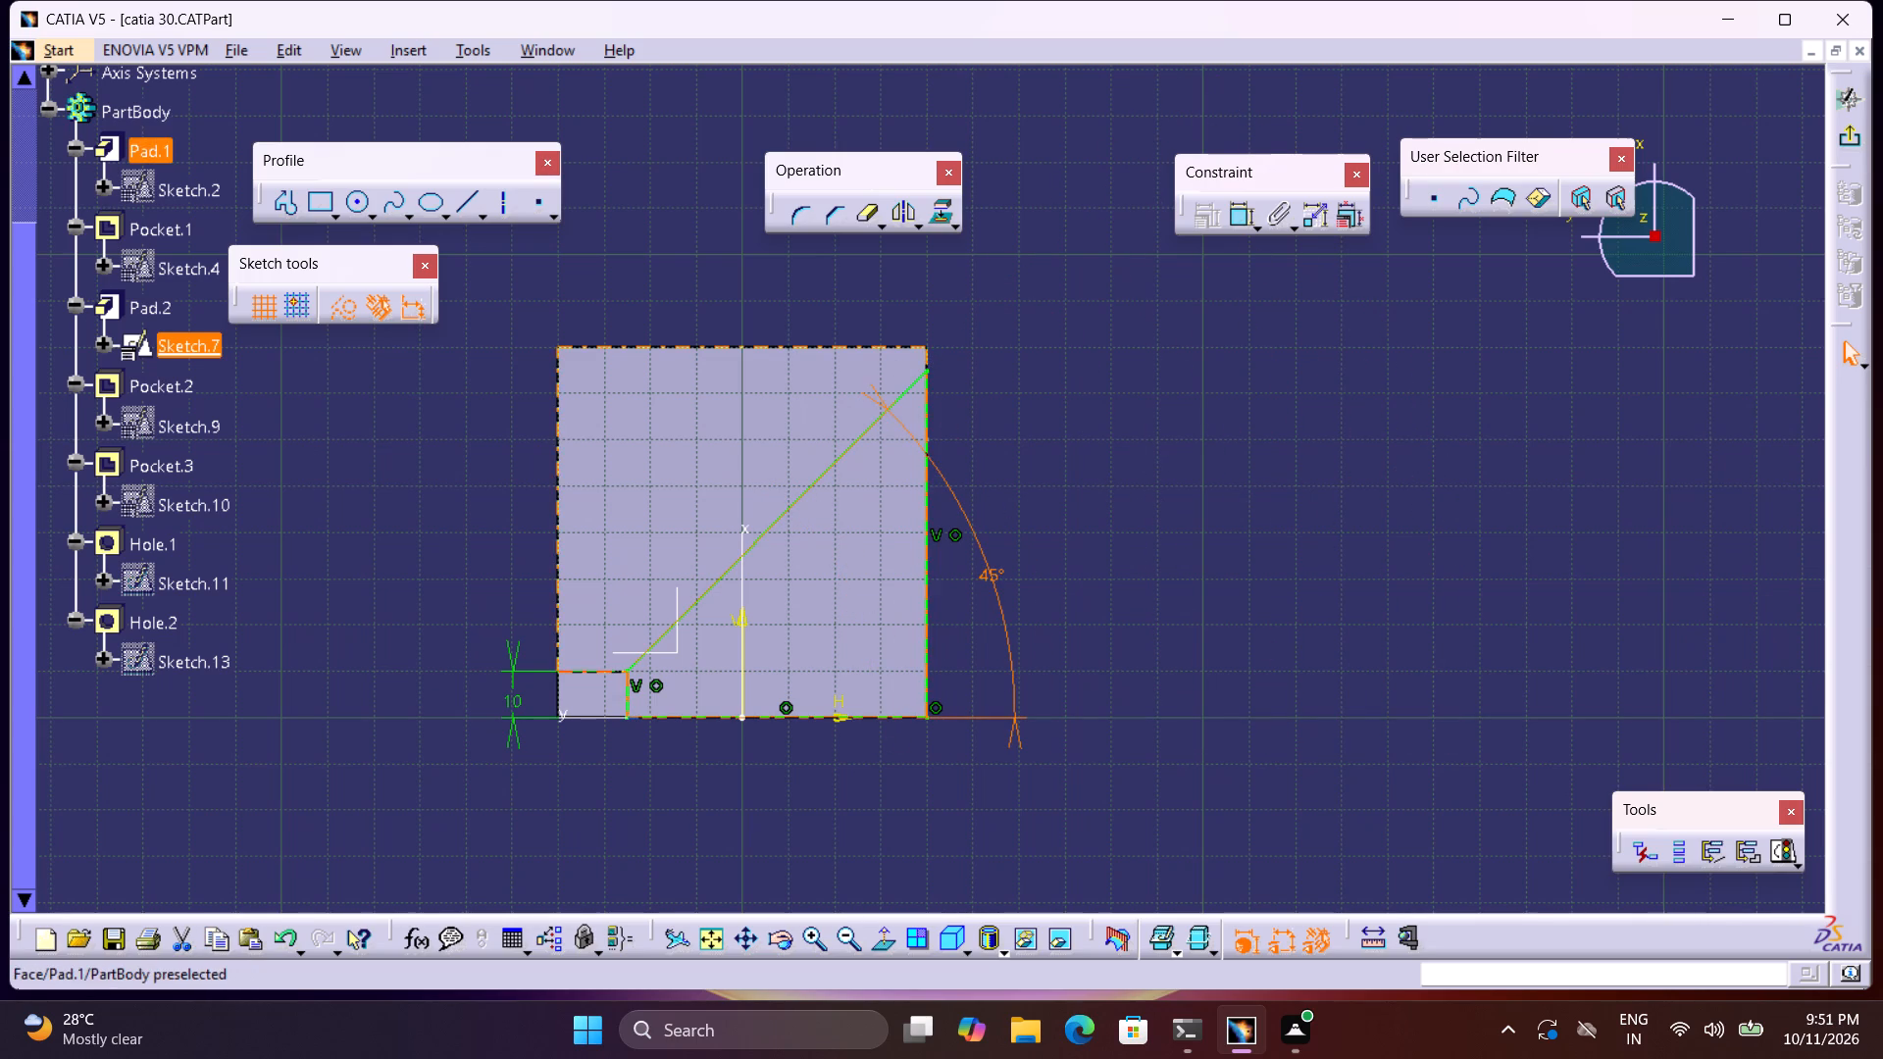
click(1843, 152)
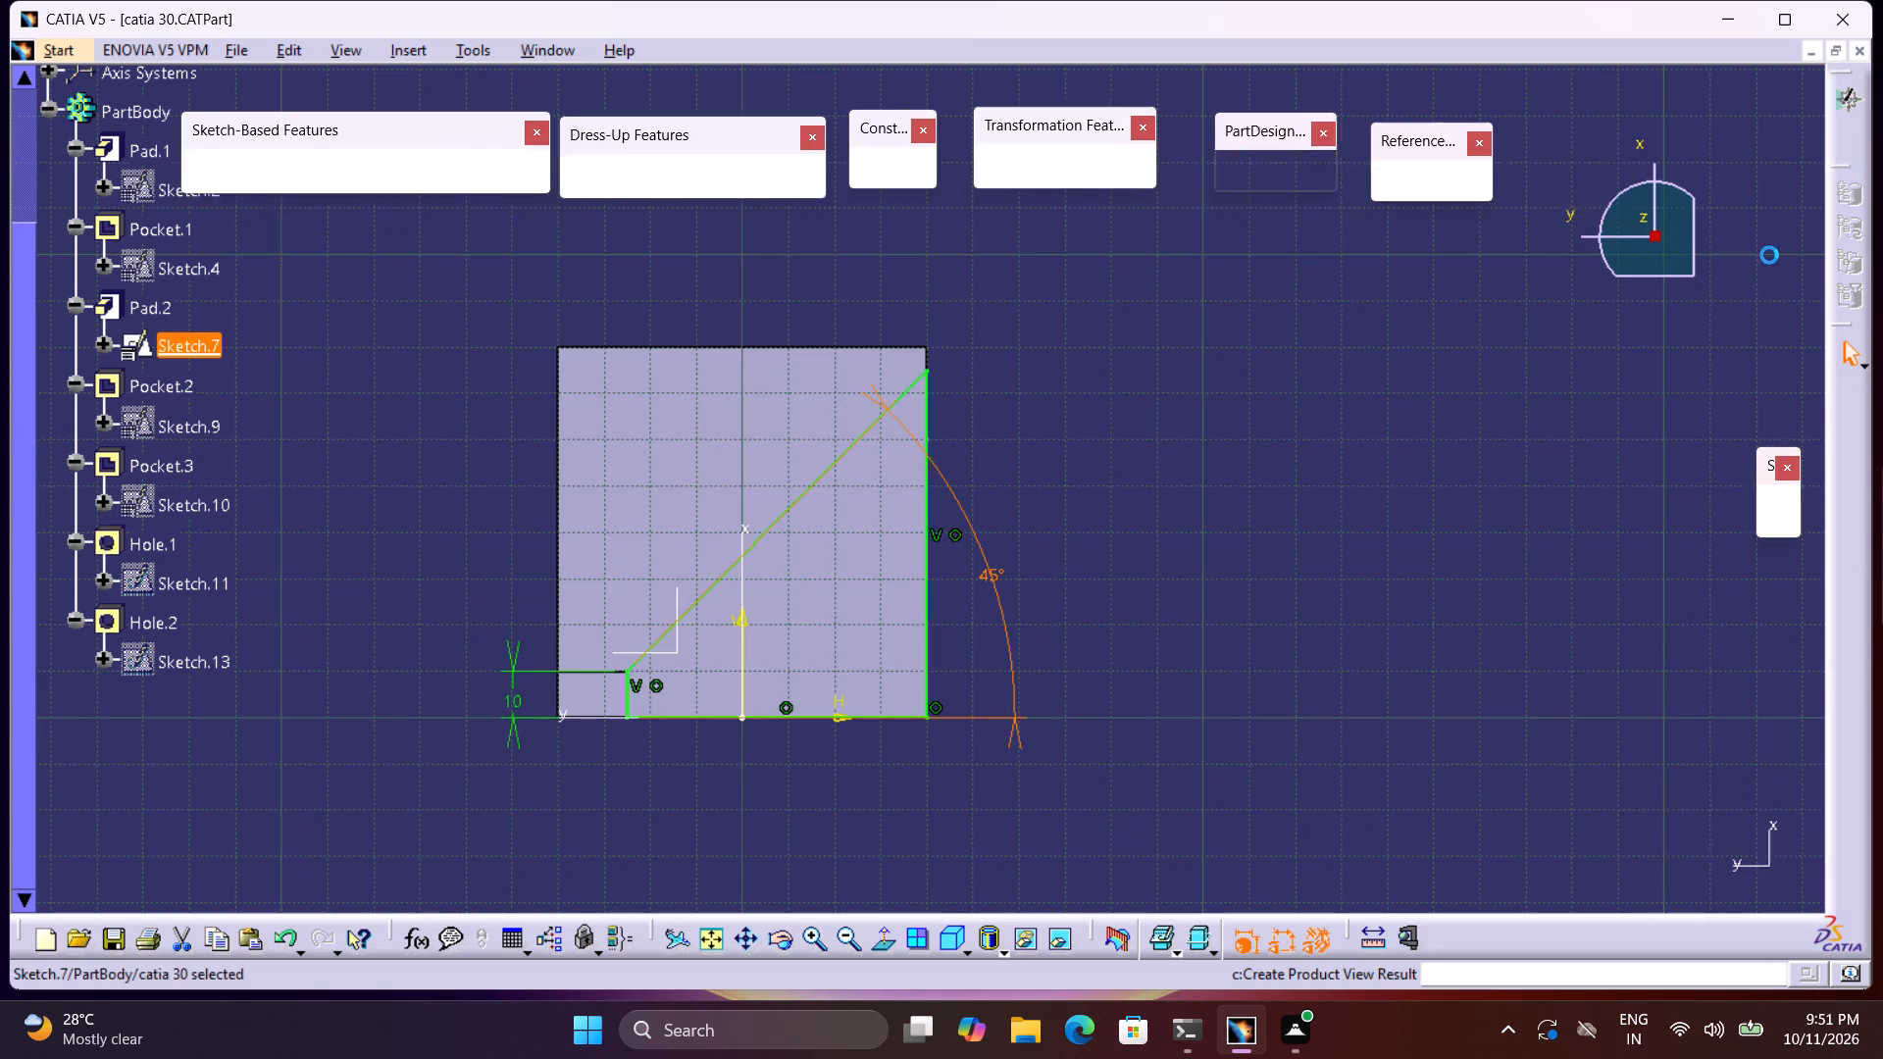
Open the material library to view the metal materials and close it without applying one.
middle_drag(1199, 618, 1198, 631)
right_click(1209, 674)
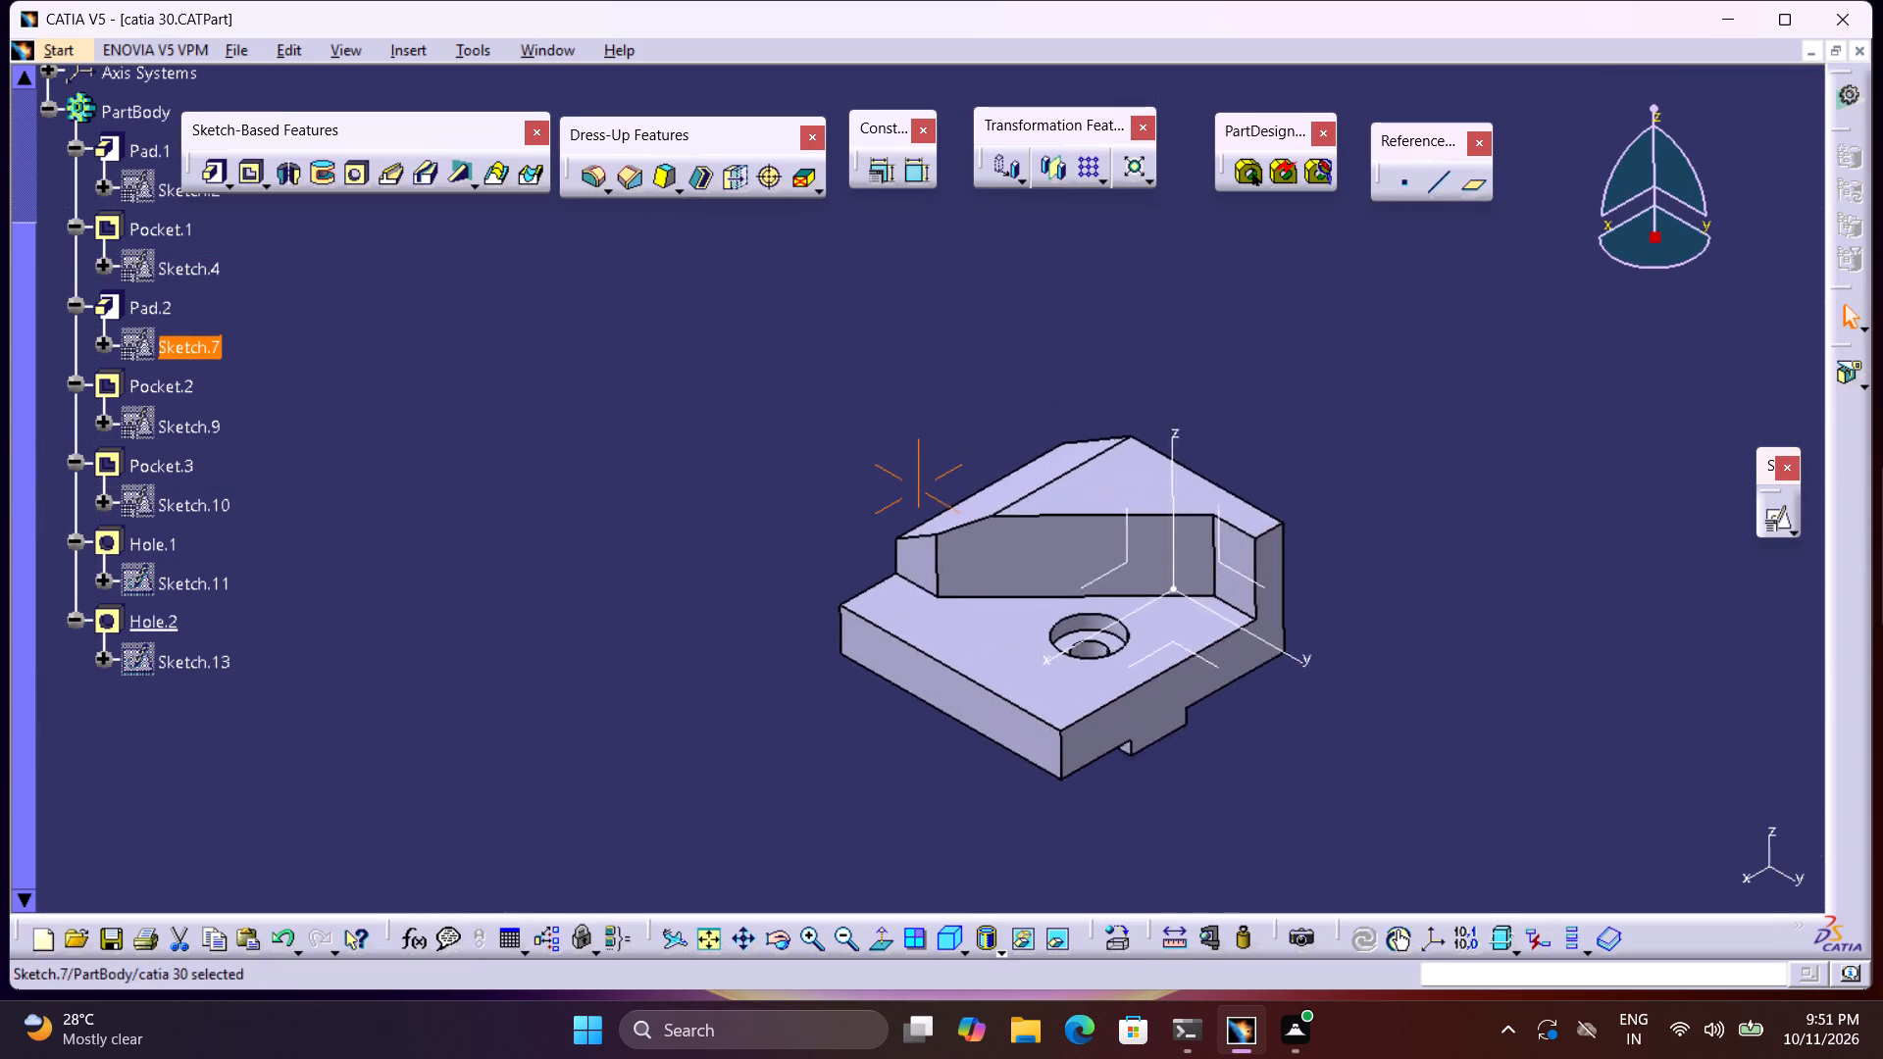
middle_drag(1198, 631, 1166, 561)
middle_drag(1255, 716, 1075, 671)
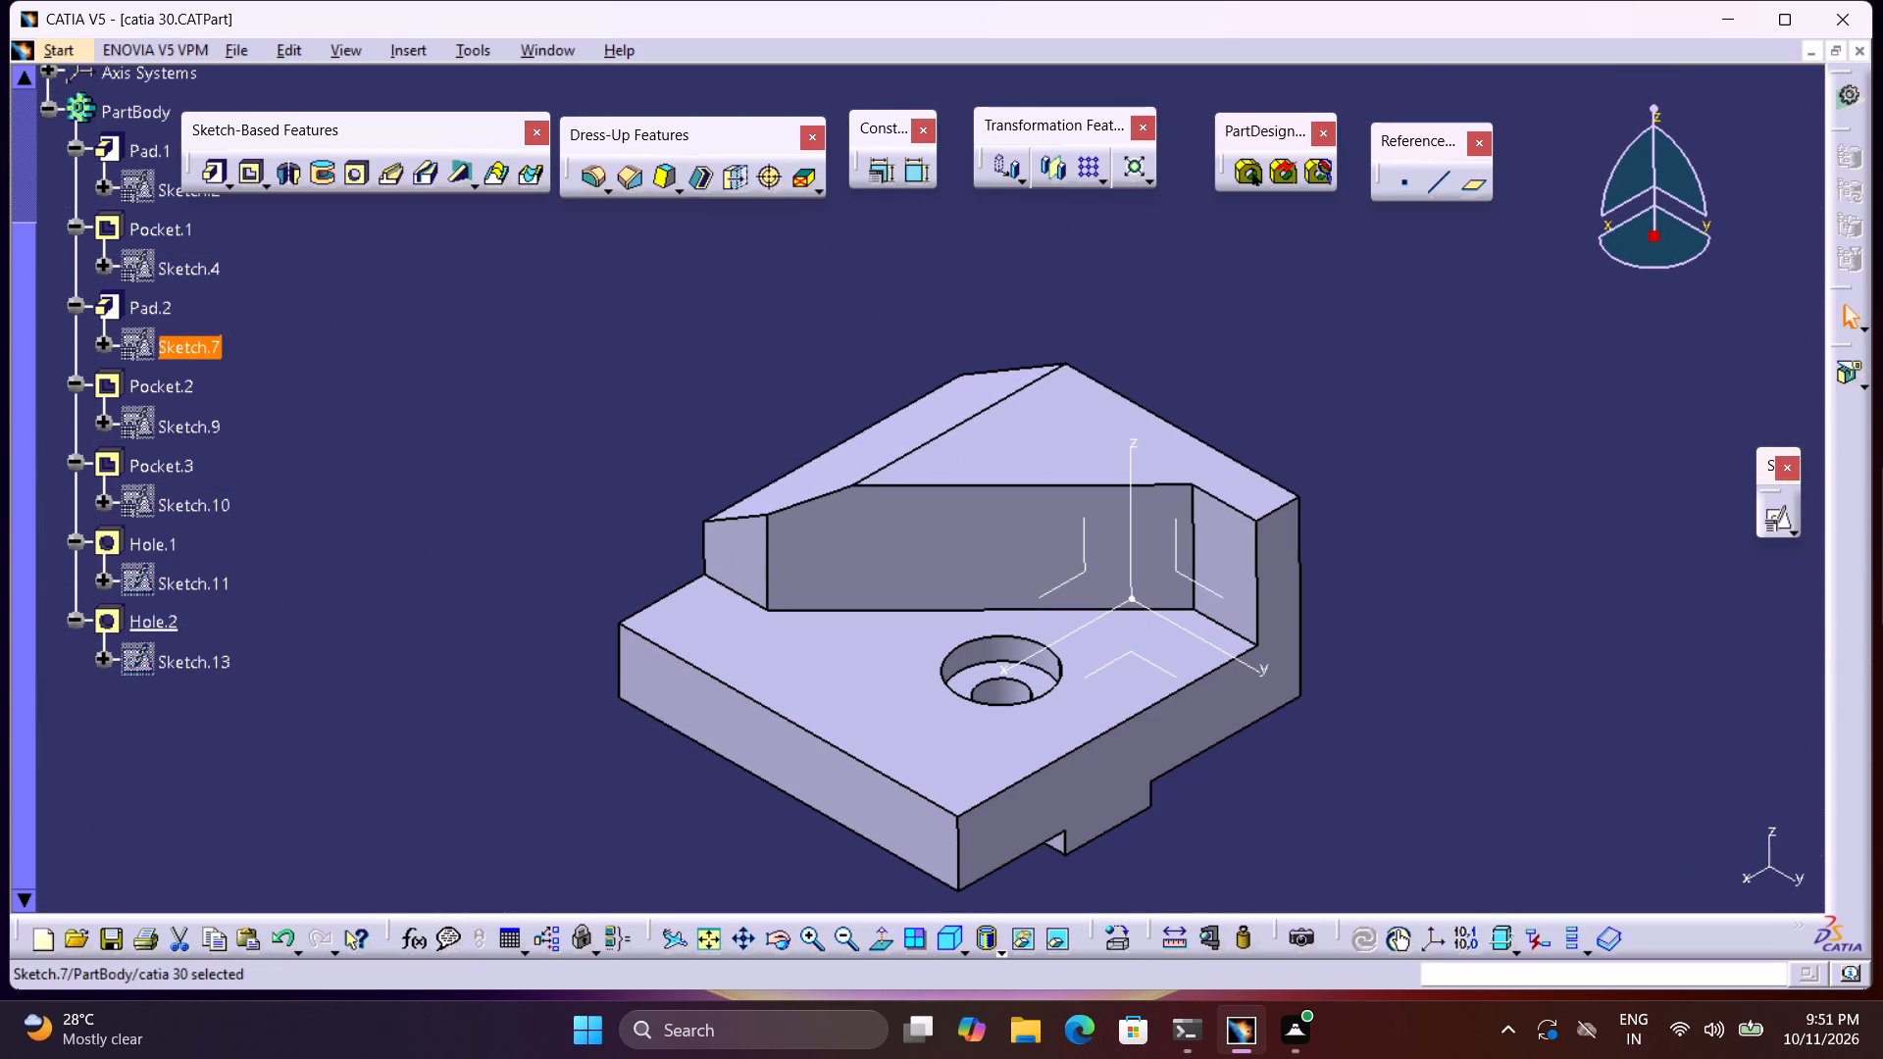
middle_drag(1411, 779, 1295, 701)
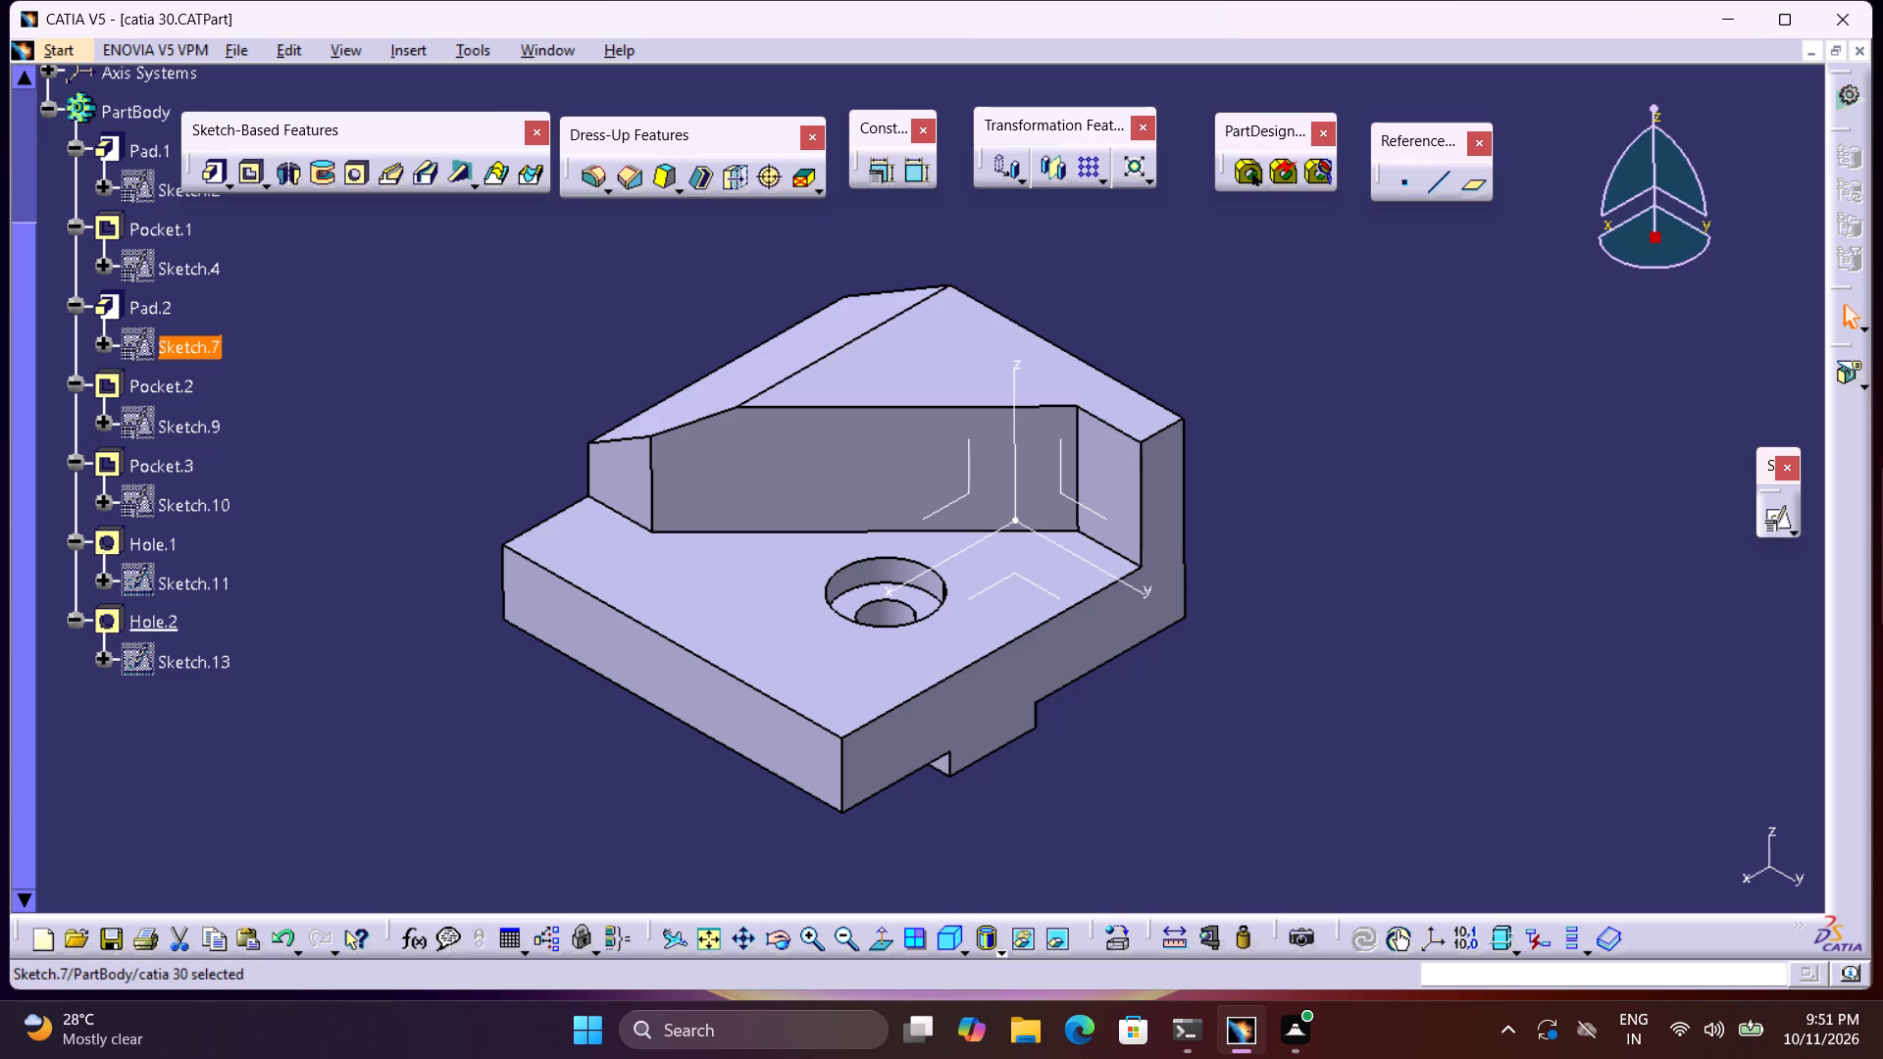
click(1118, 939)
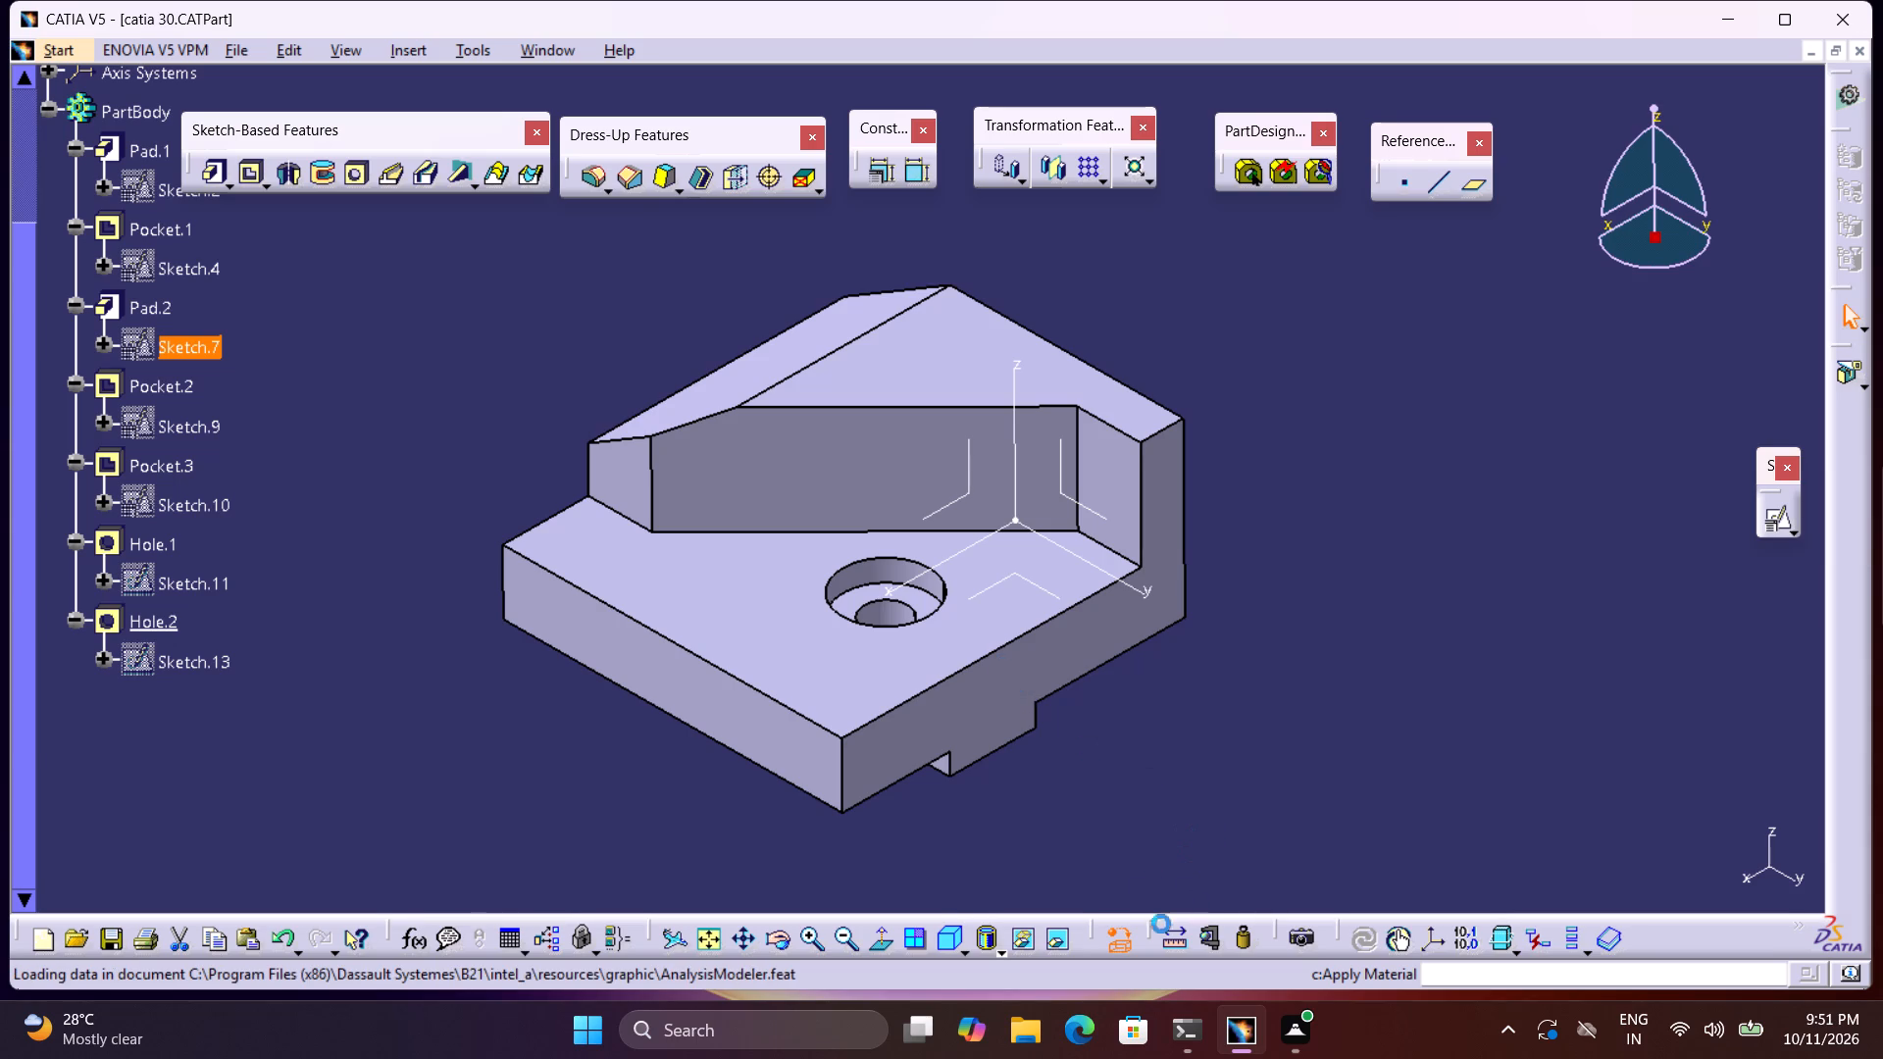
click(1126, 937)
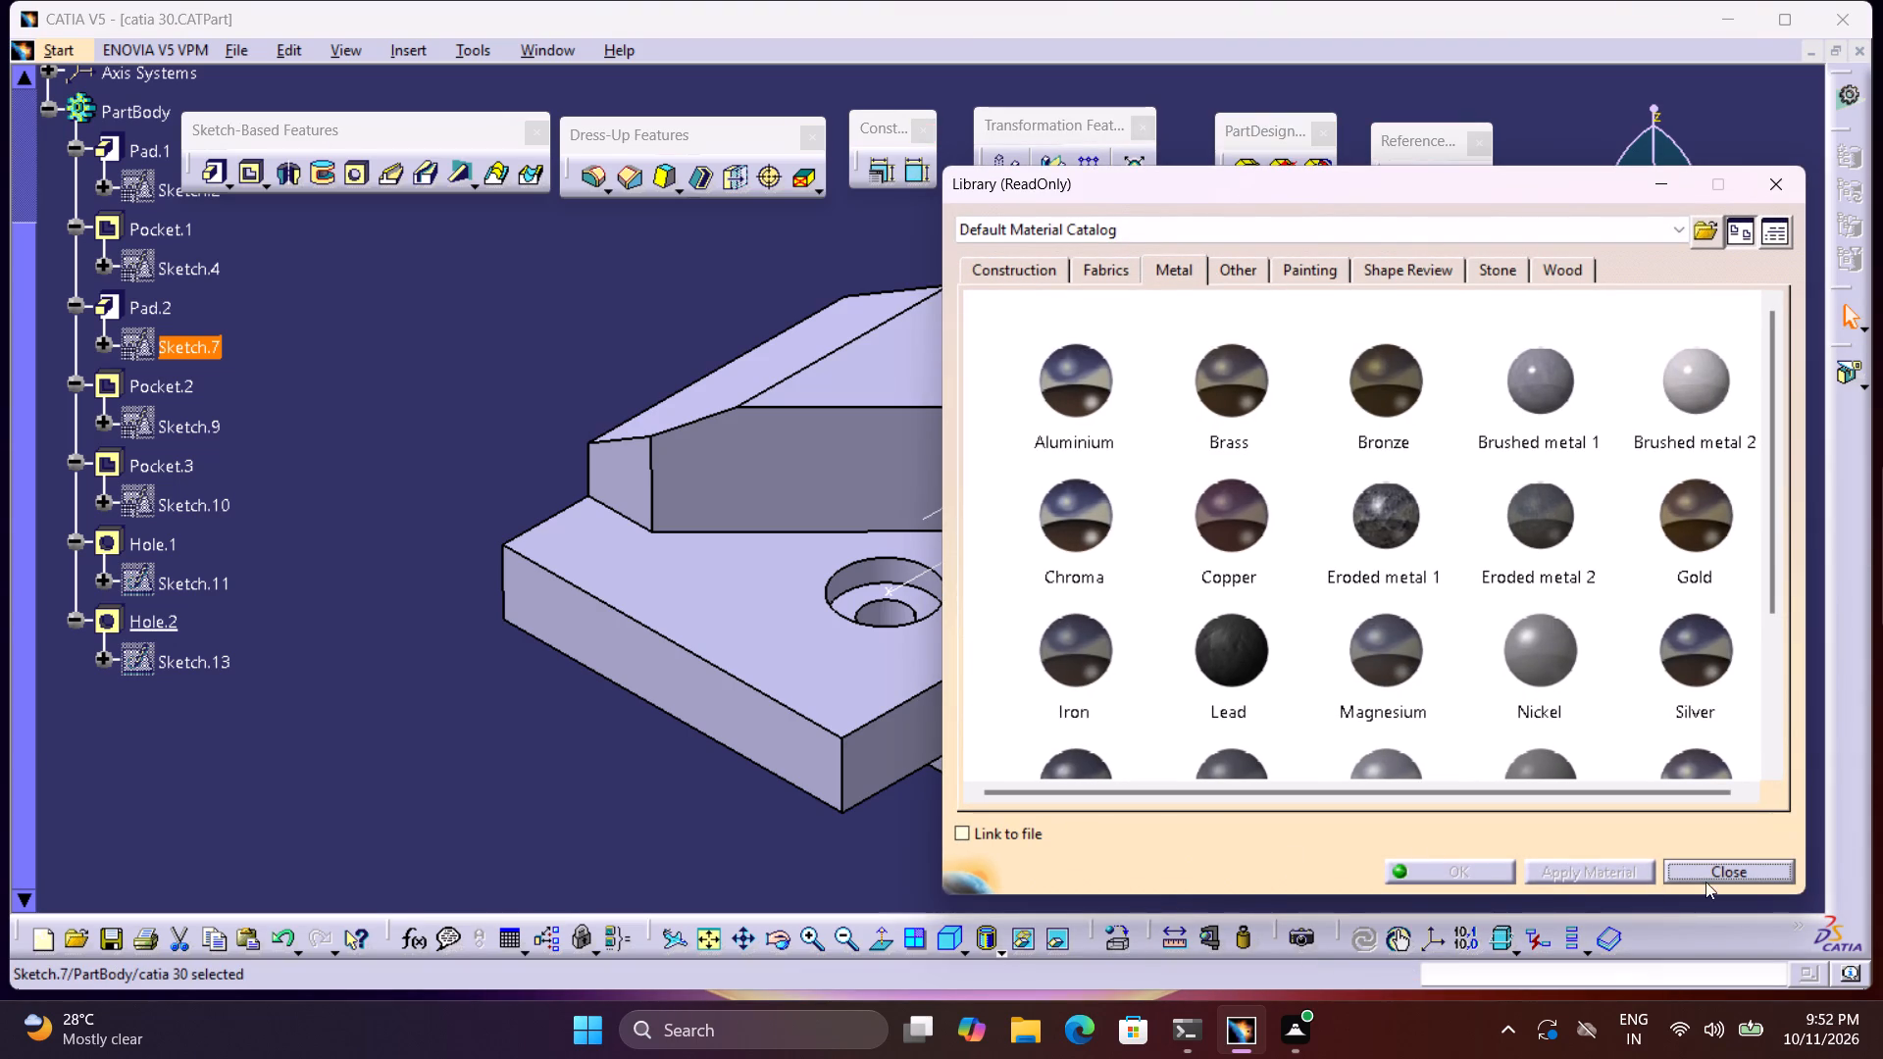
click(1702, 871)
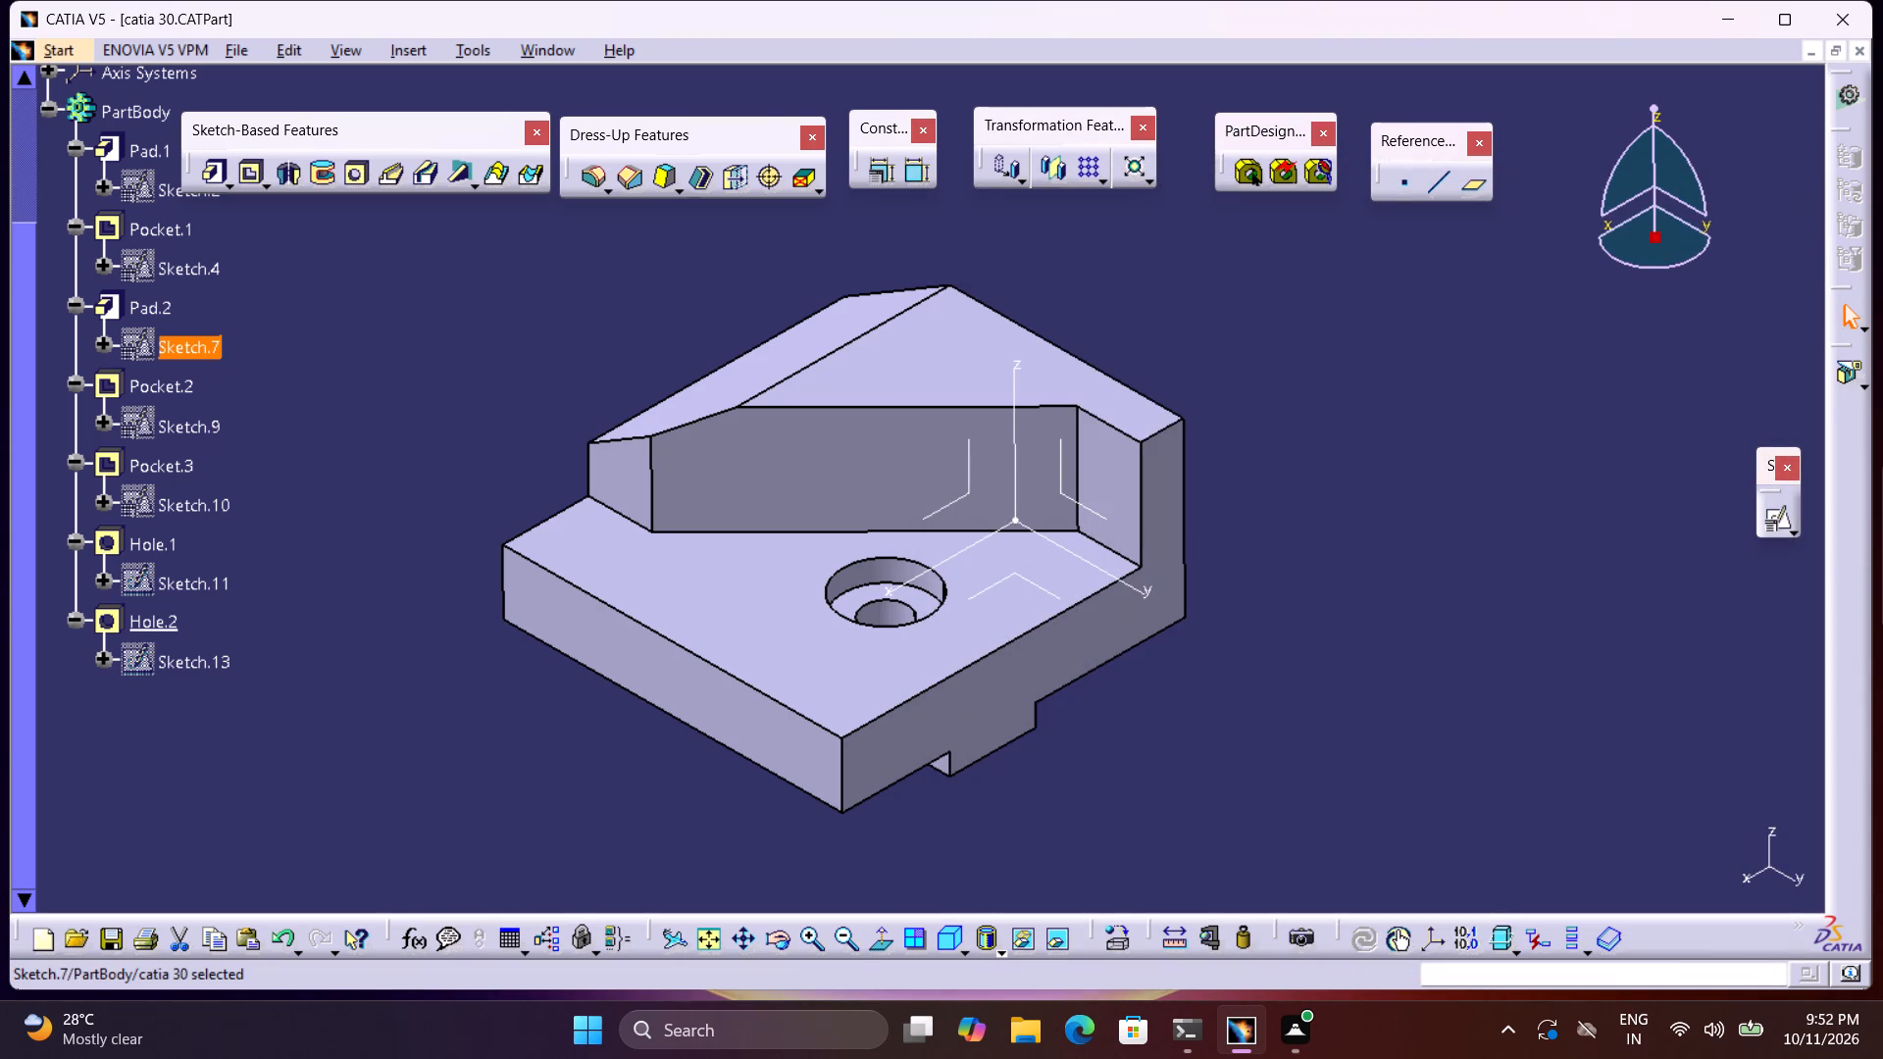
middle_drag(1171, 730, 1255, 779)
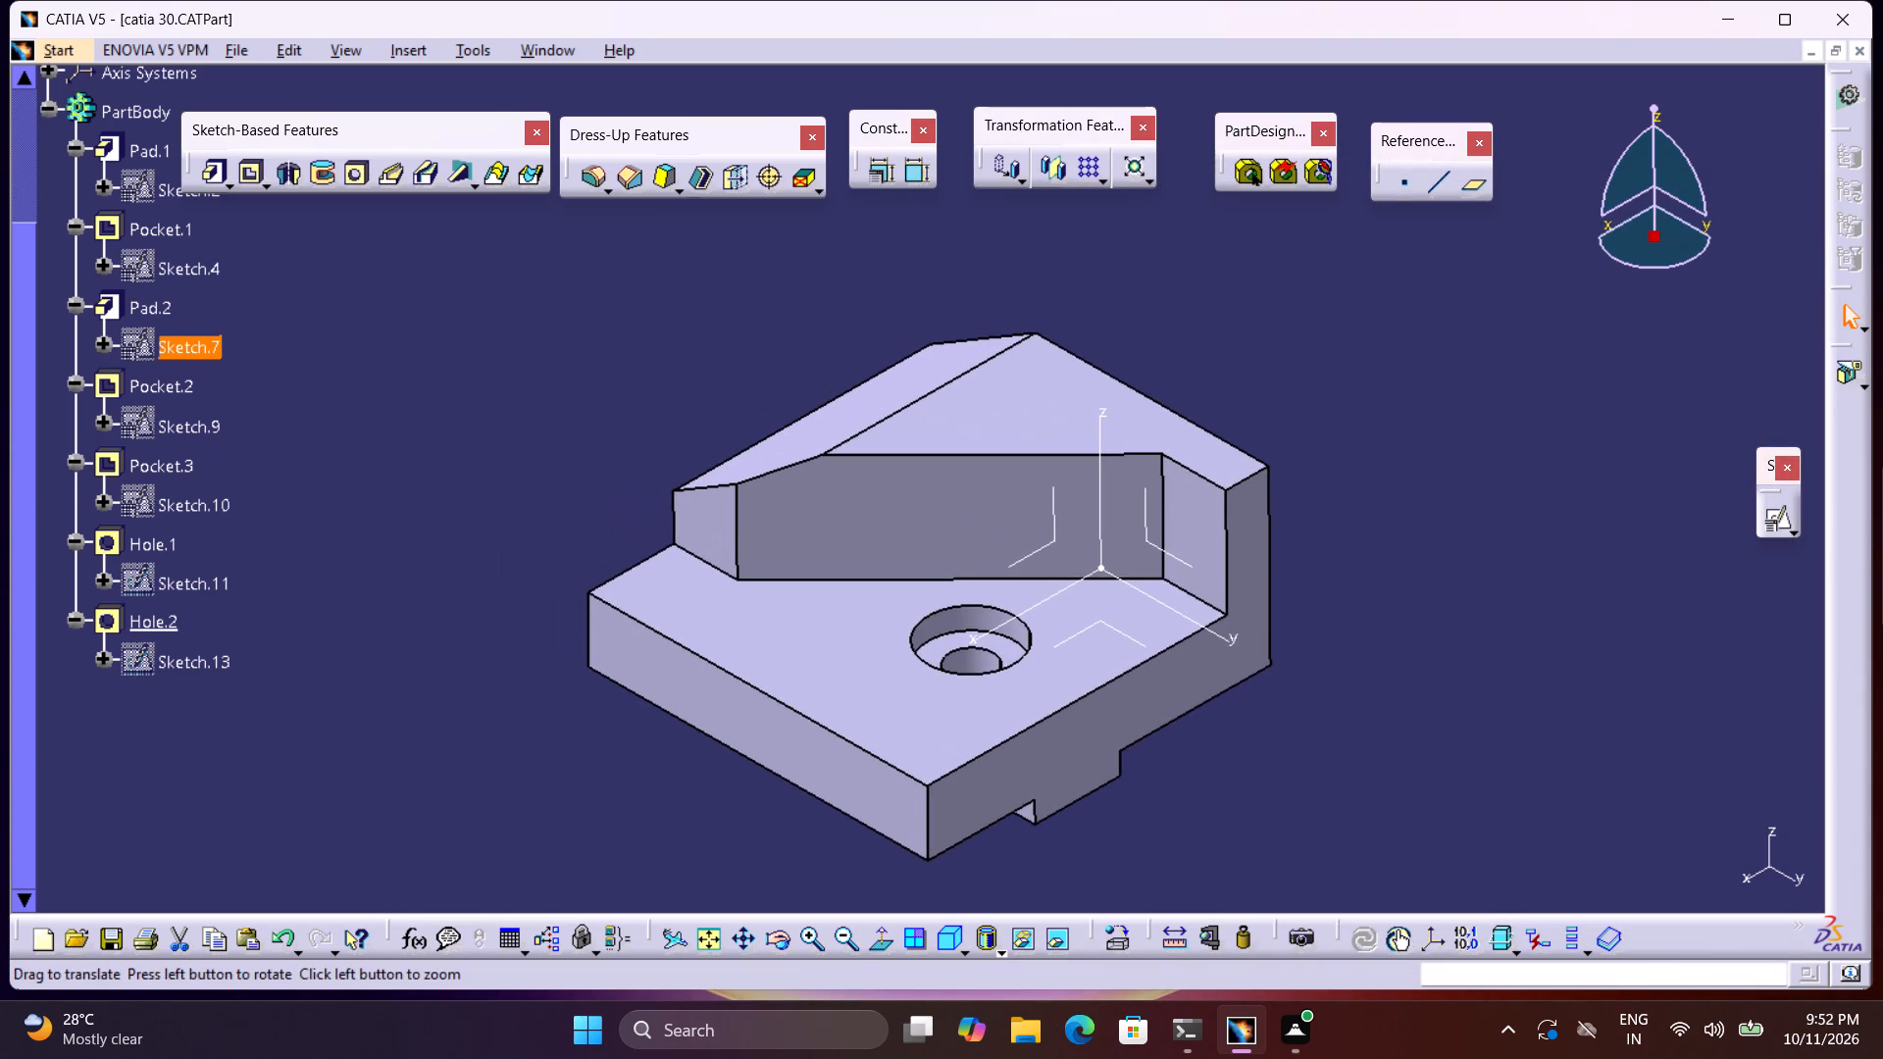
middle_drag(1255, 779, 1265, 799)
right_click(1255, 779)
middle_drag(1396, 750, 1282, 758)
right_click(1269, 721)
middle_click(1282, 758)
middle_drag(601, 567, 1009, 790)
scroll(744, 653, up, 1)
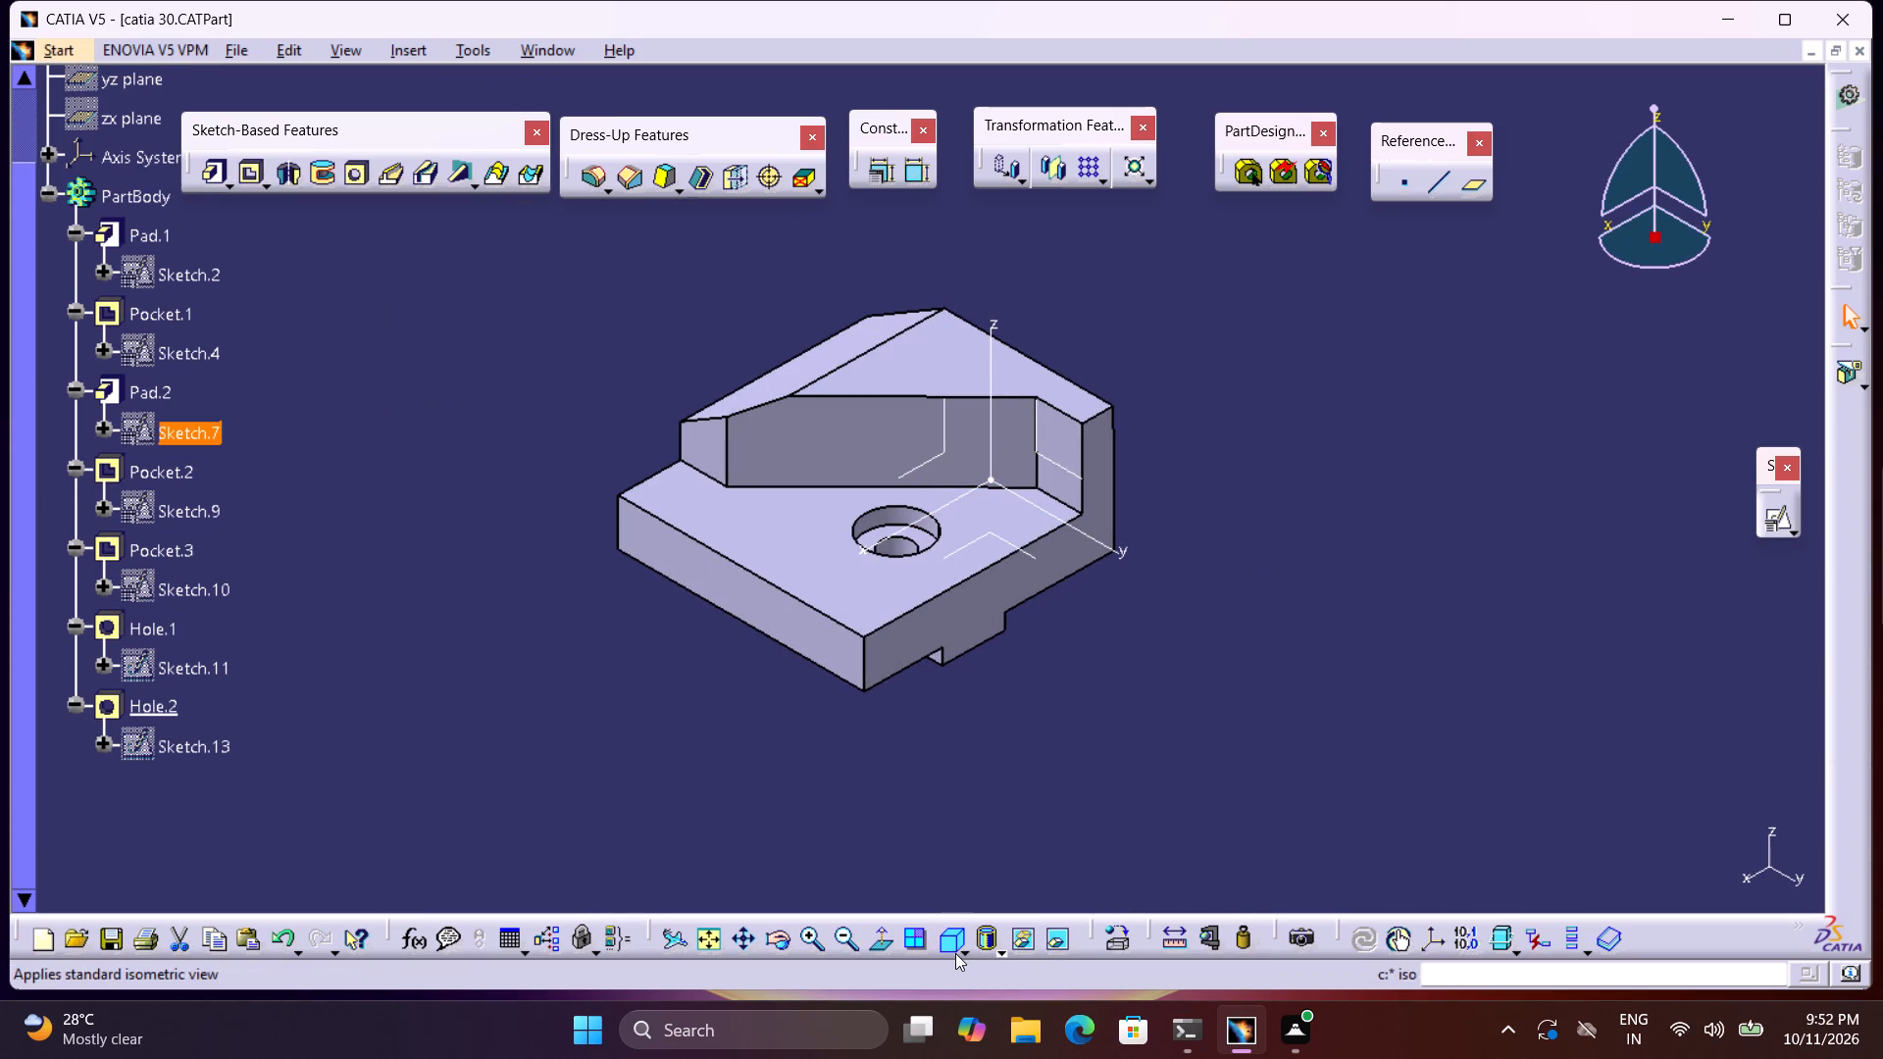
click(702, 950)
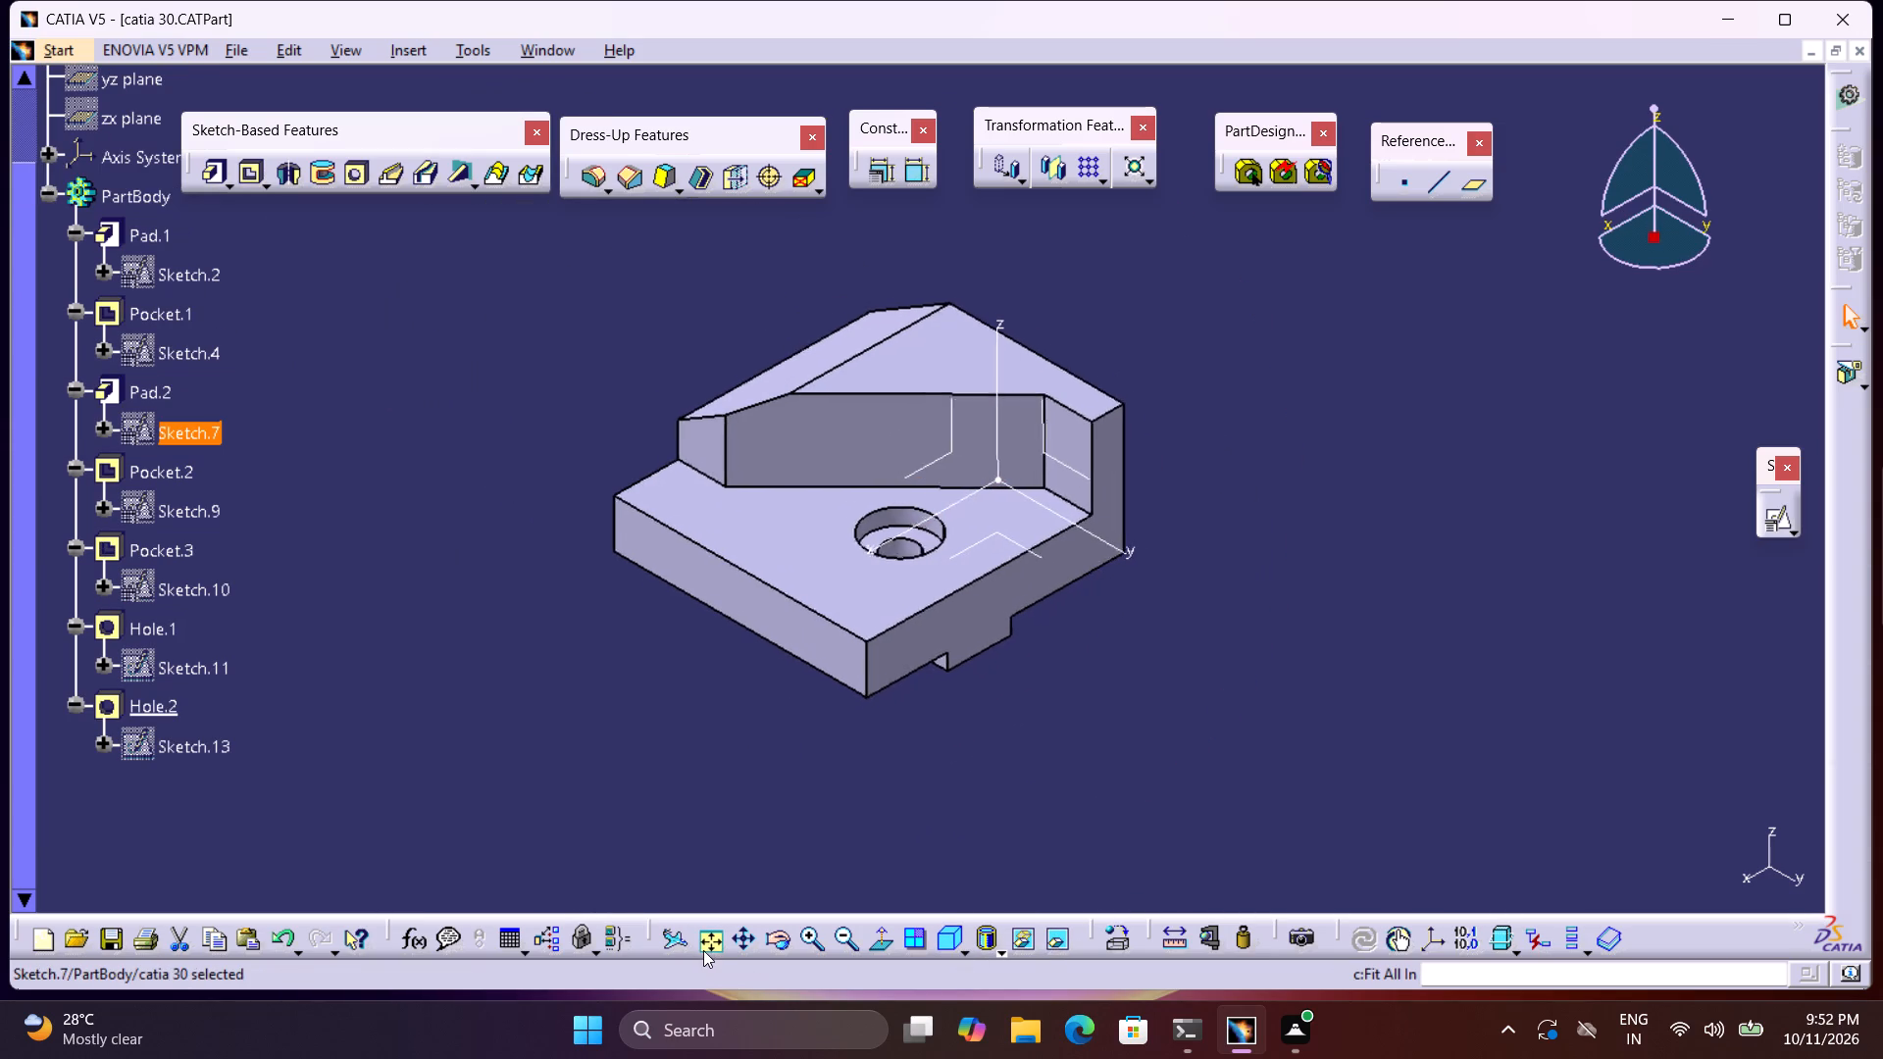
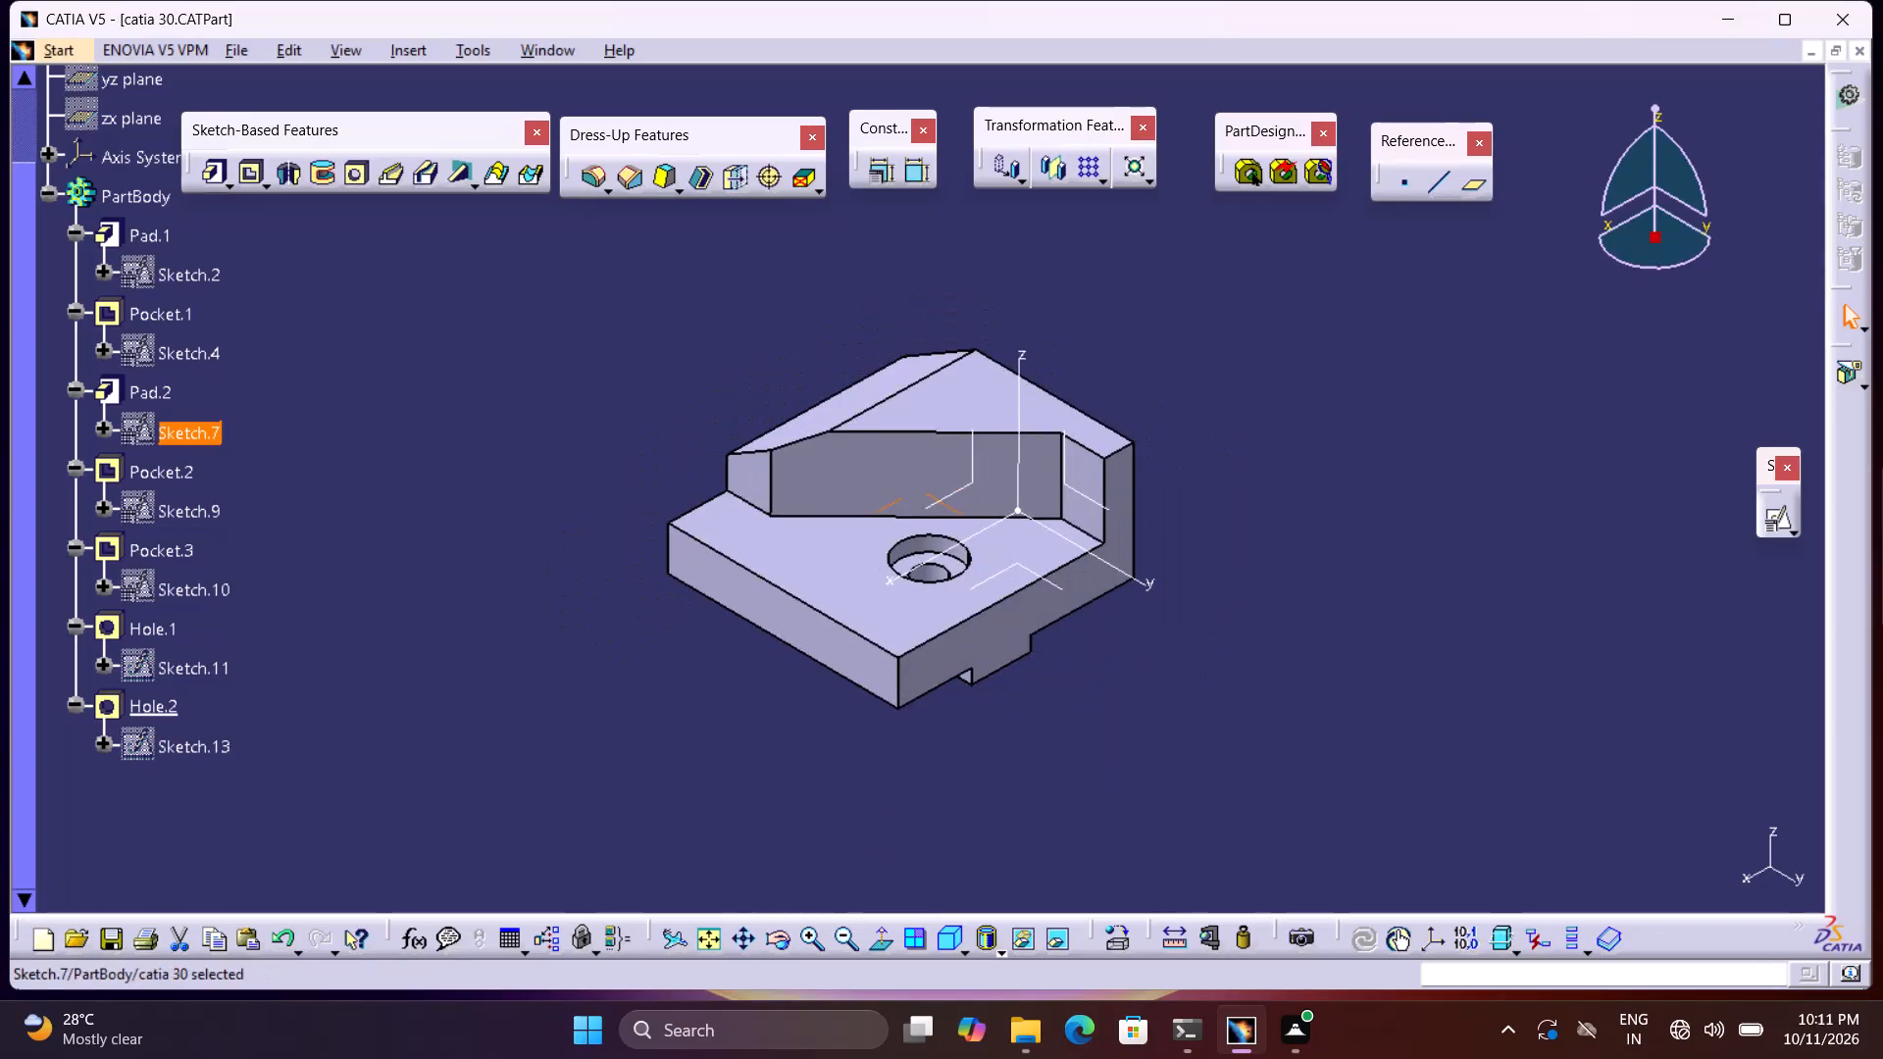
Reopen Pad.2's sketch to check its profile and dimensions, and exit it without changes.
middle_drag(1296, 646, 1114, 742)
right_drag(1176, 696, 1119, 739)
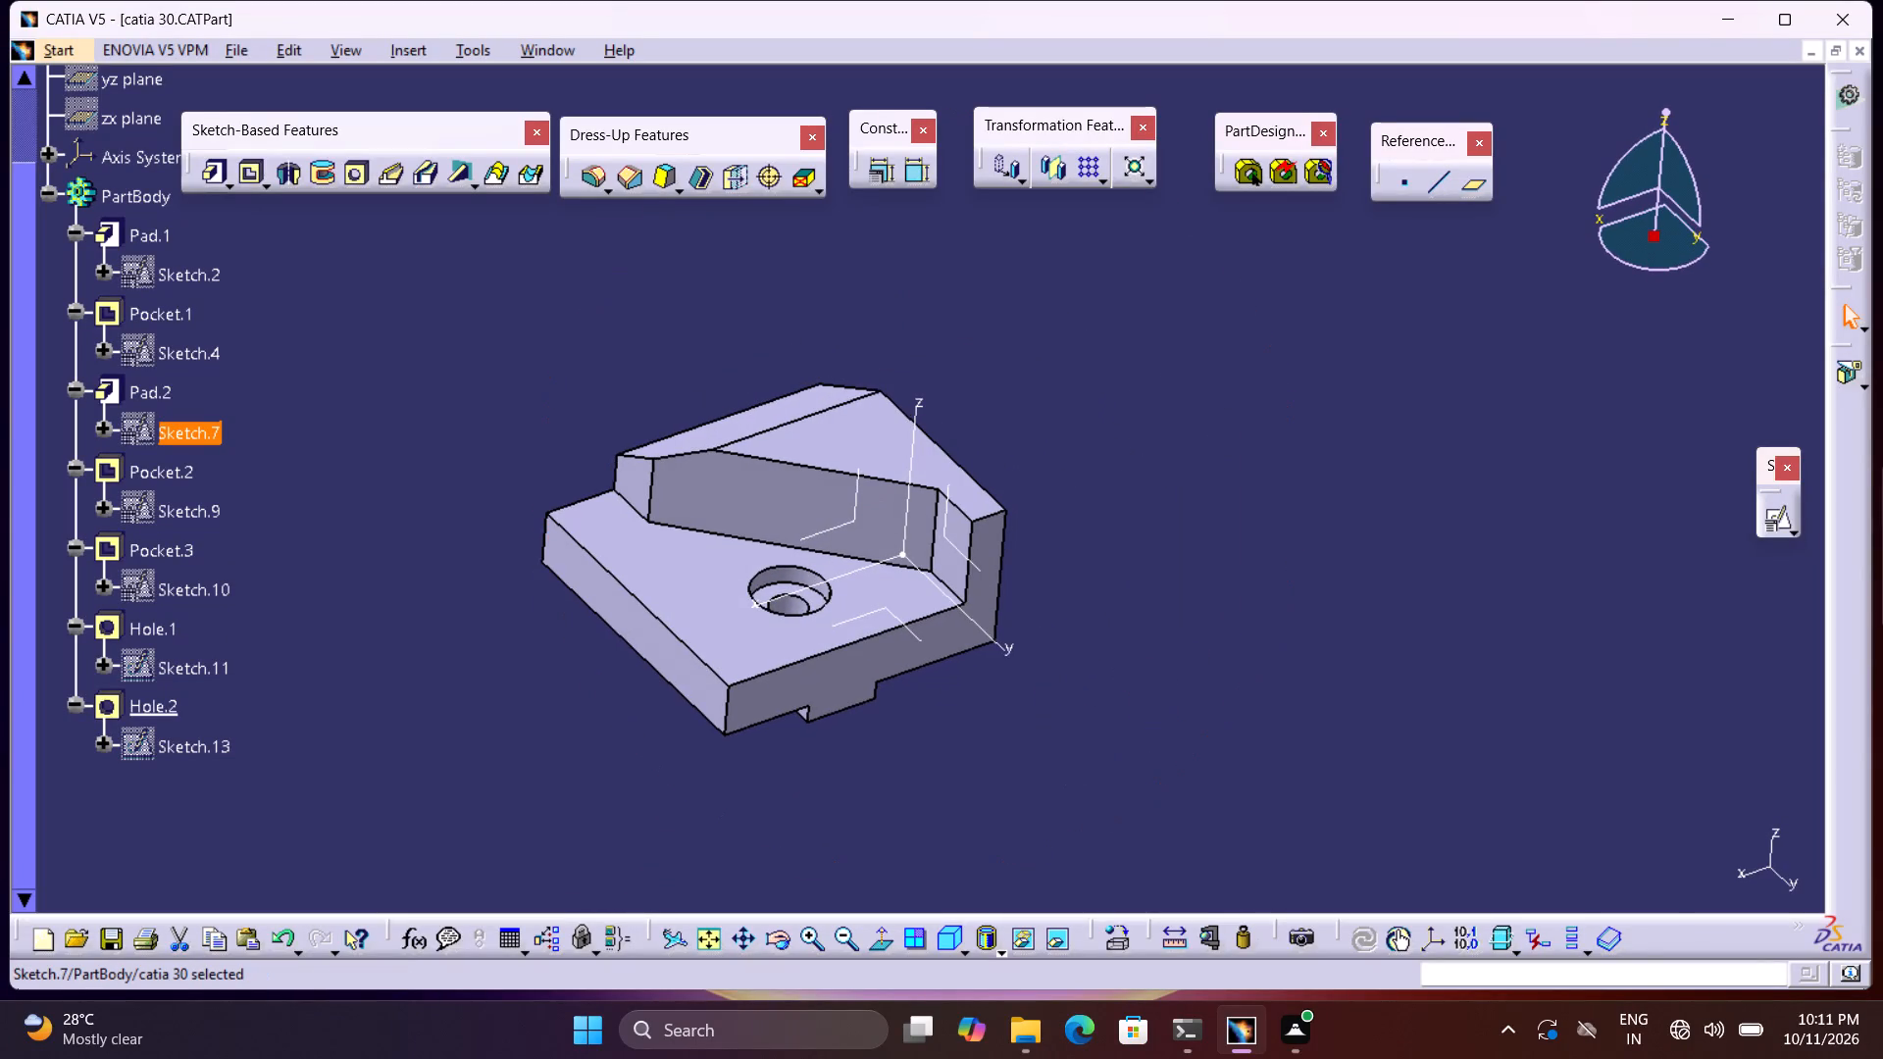
double_click(201, 441)
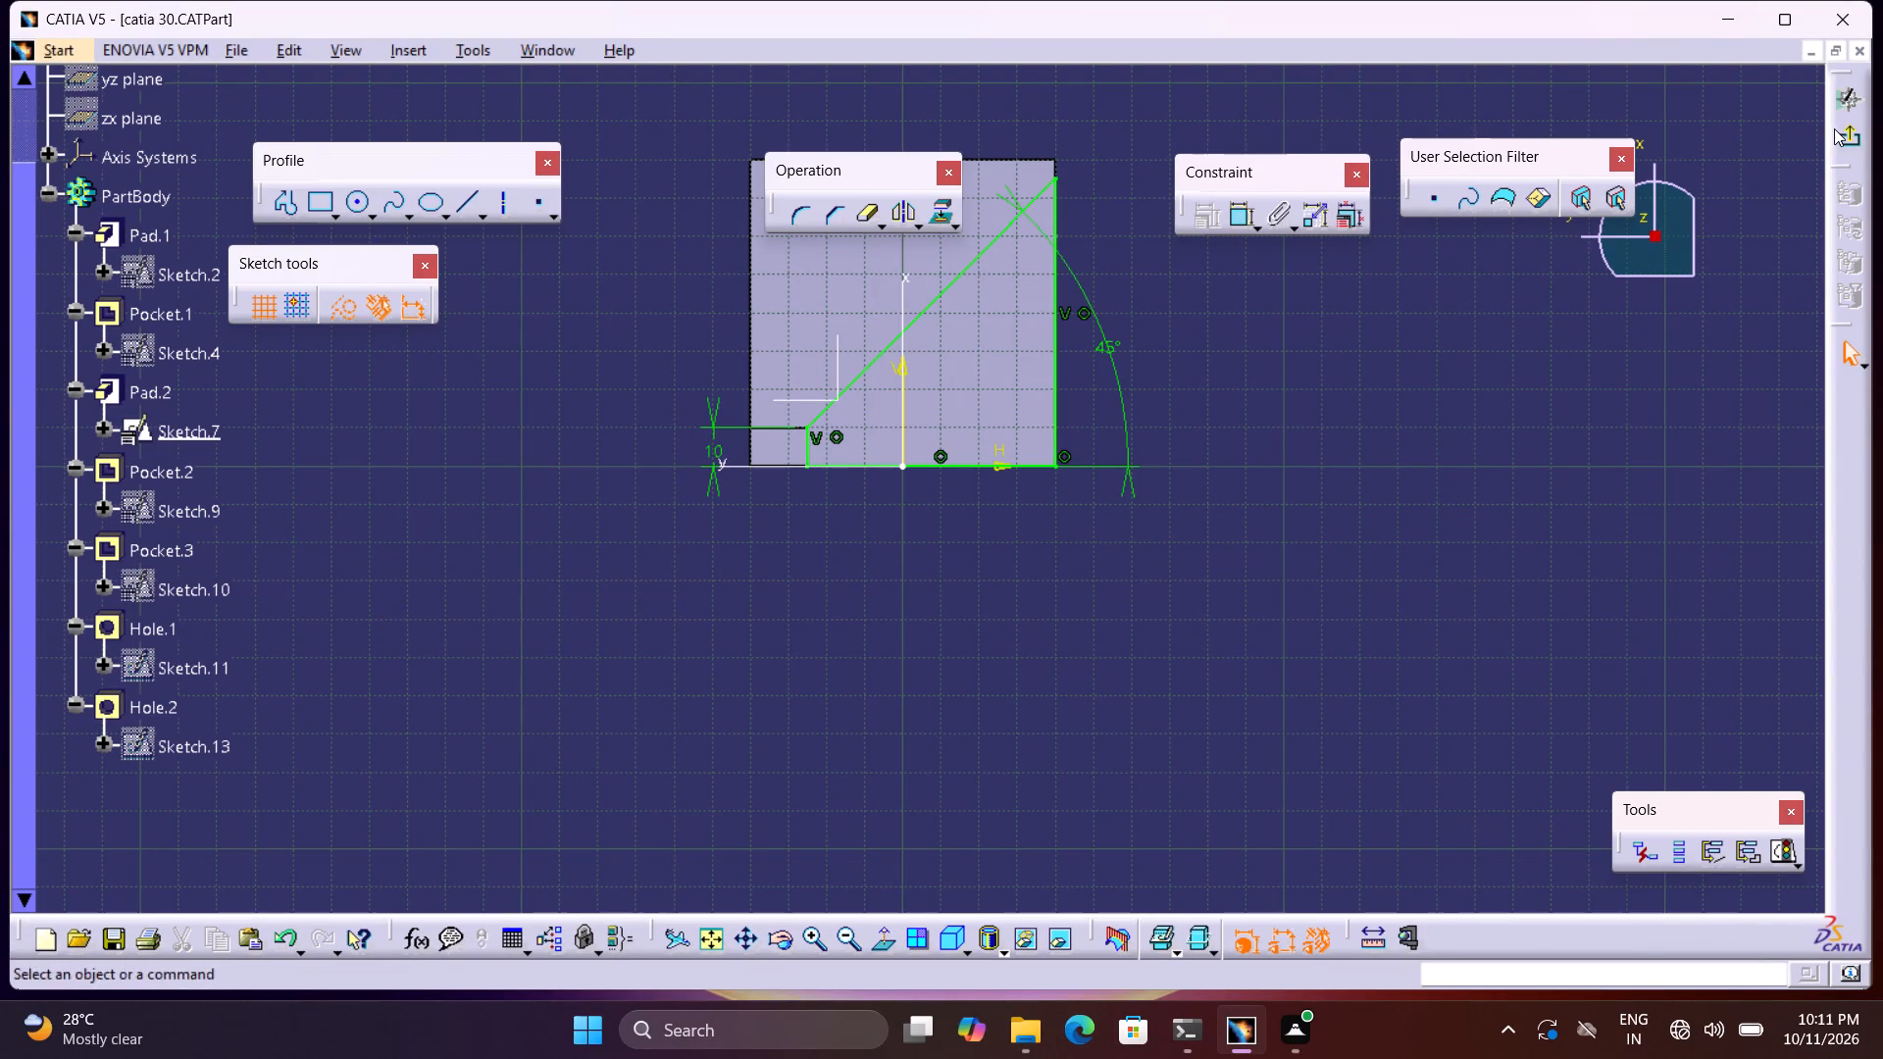
click(1838, 131)
In Pocket.1's sketch, reposition the 15 mm offset dimension further below the profile and exit the sketch.
double_click(181, 358)
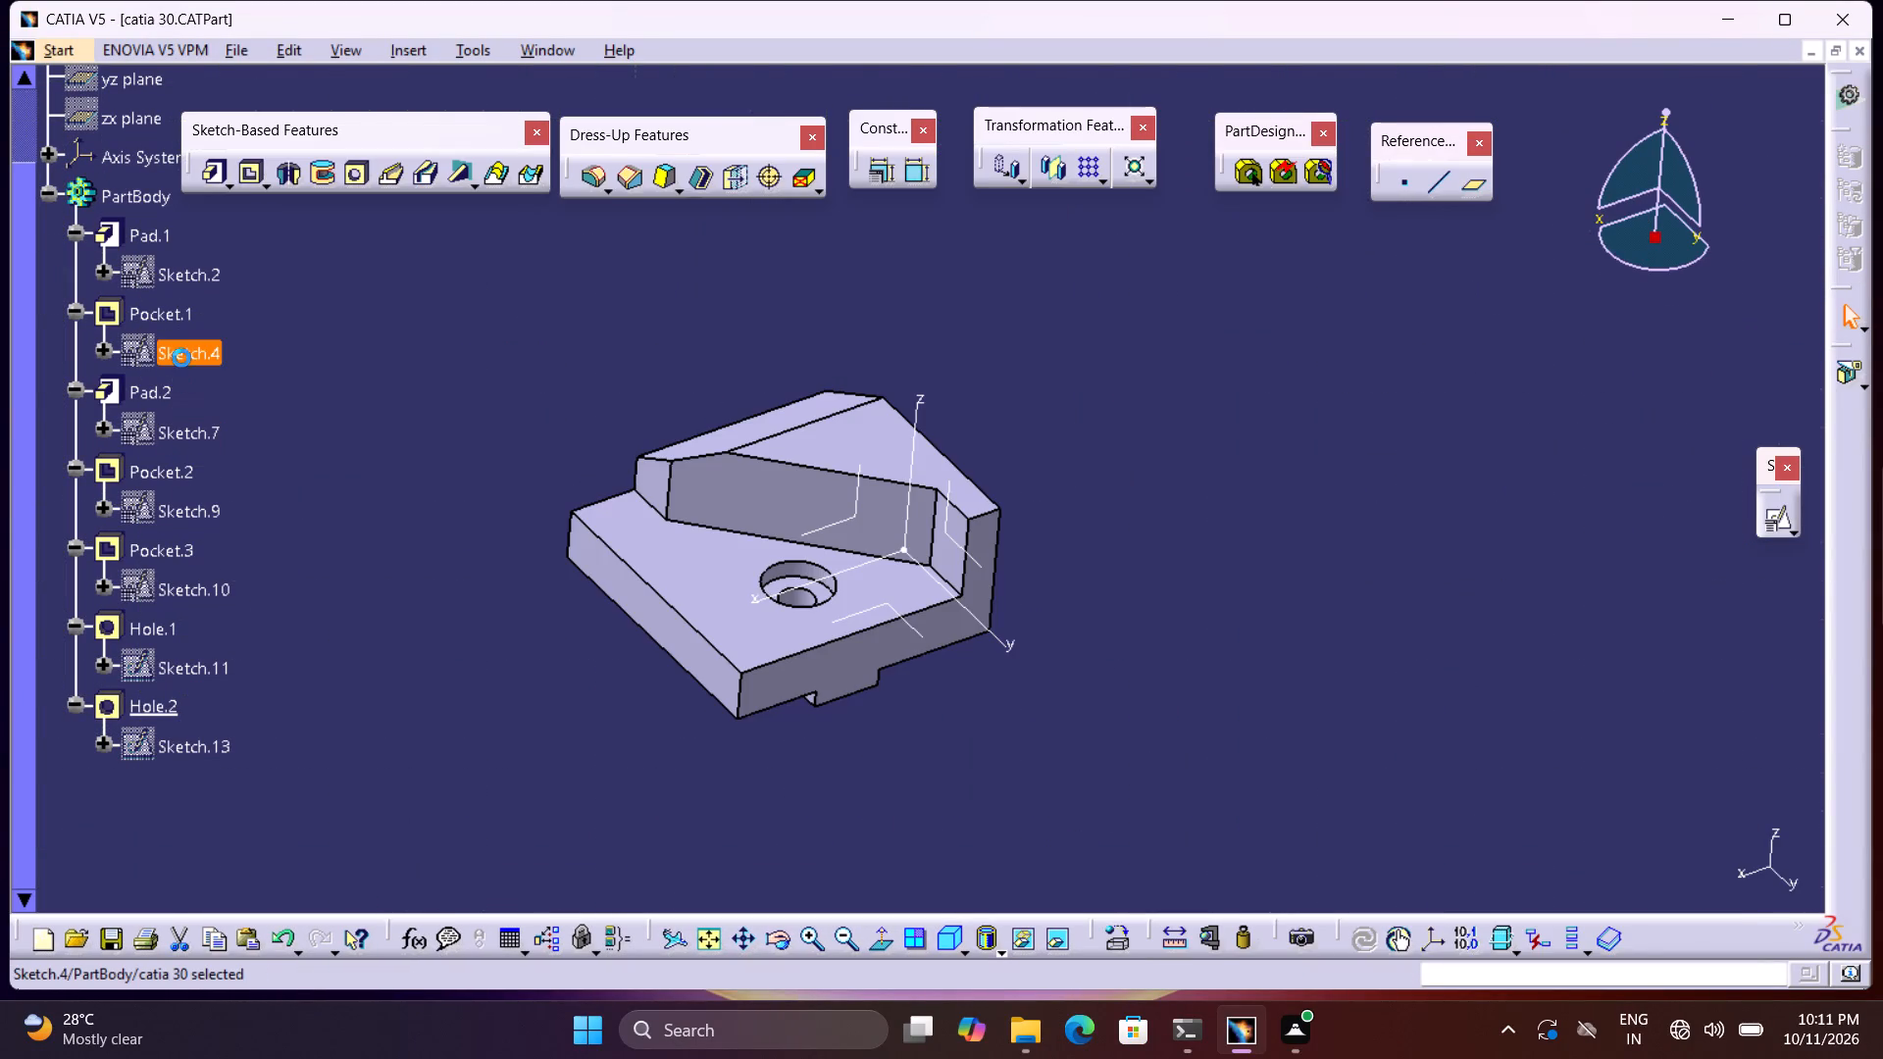
middle_drag(853, 410, 448, 403)
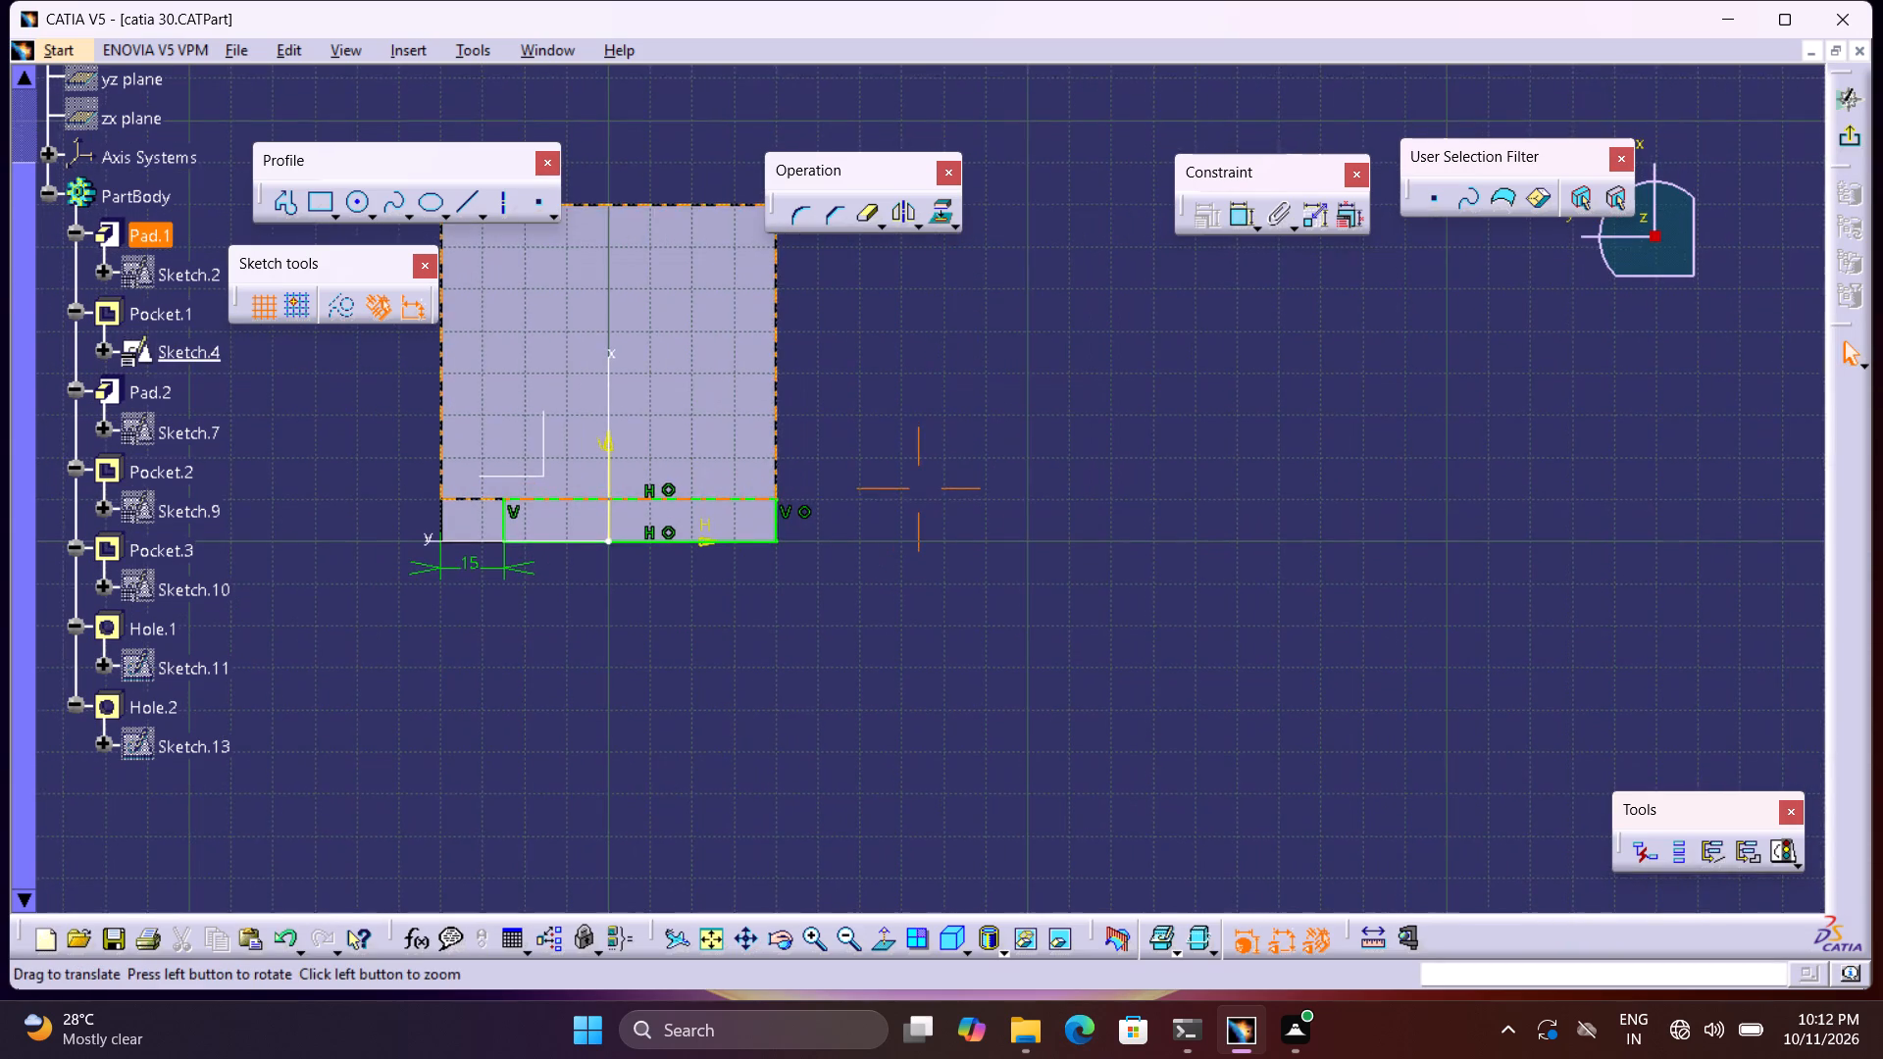
middle_drag(579, 501, 781, 344)
middle_drag(796, 361, 790, 255)
right_click(802, 376)
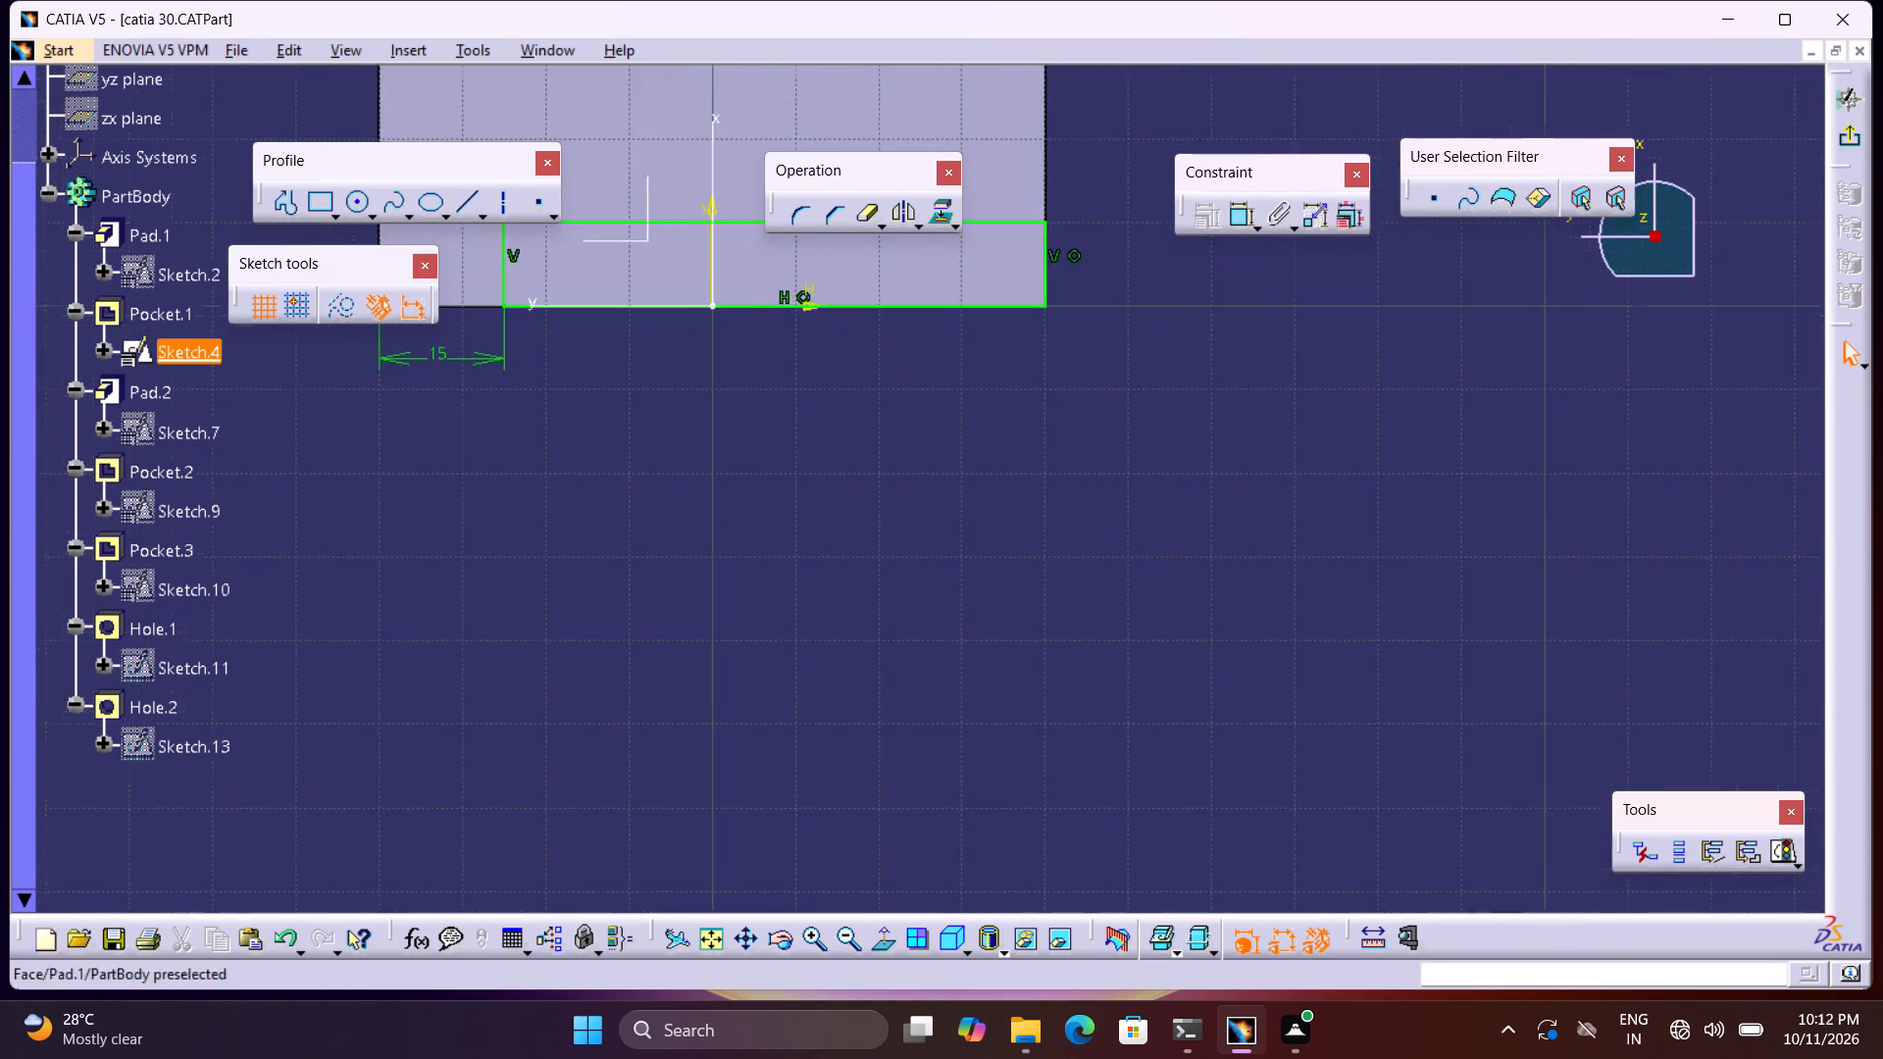
middle_drag(641, 336, 821, 556)
drag(638, 580, 650, 648)
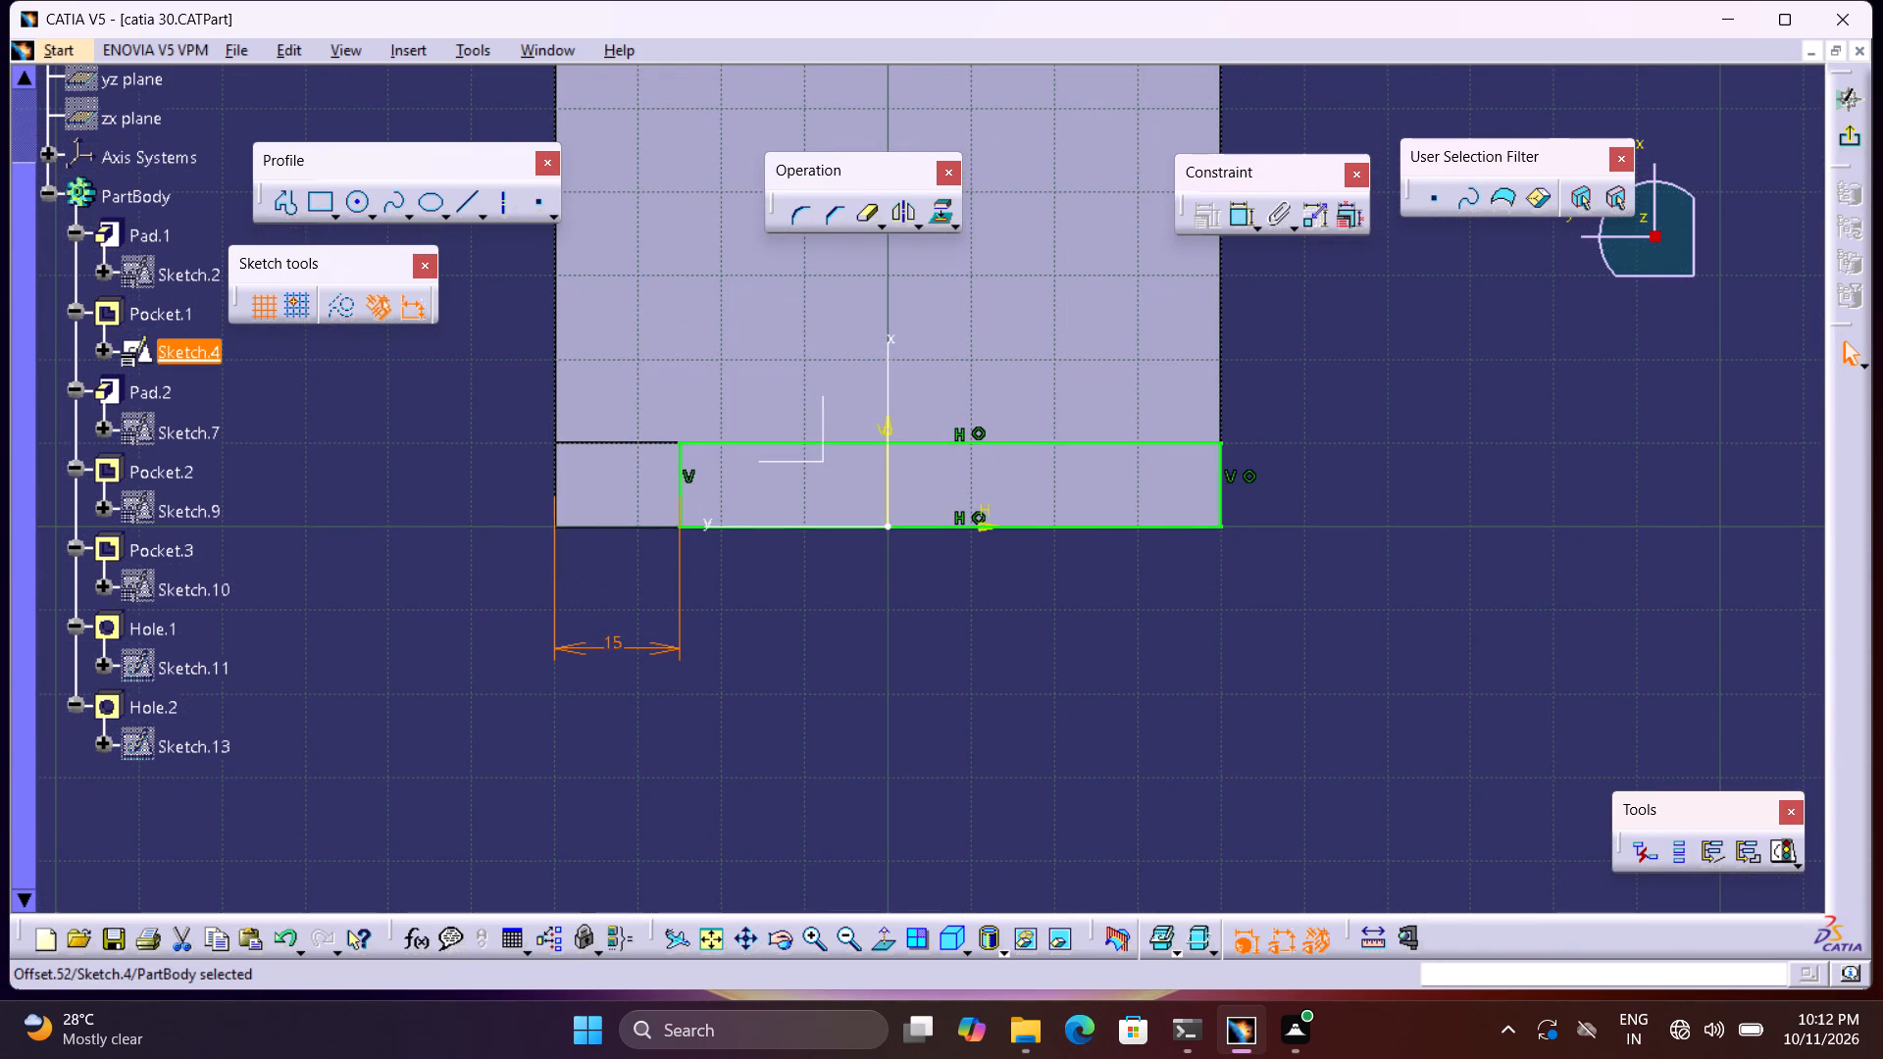
middle_drag(788, 488, 745, 488)
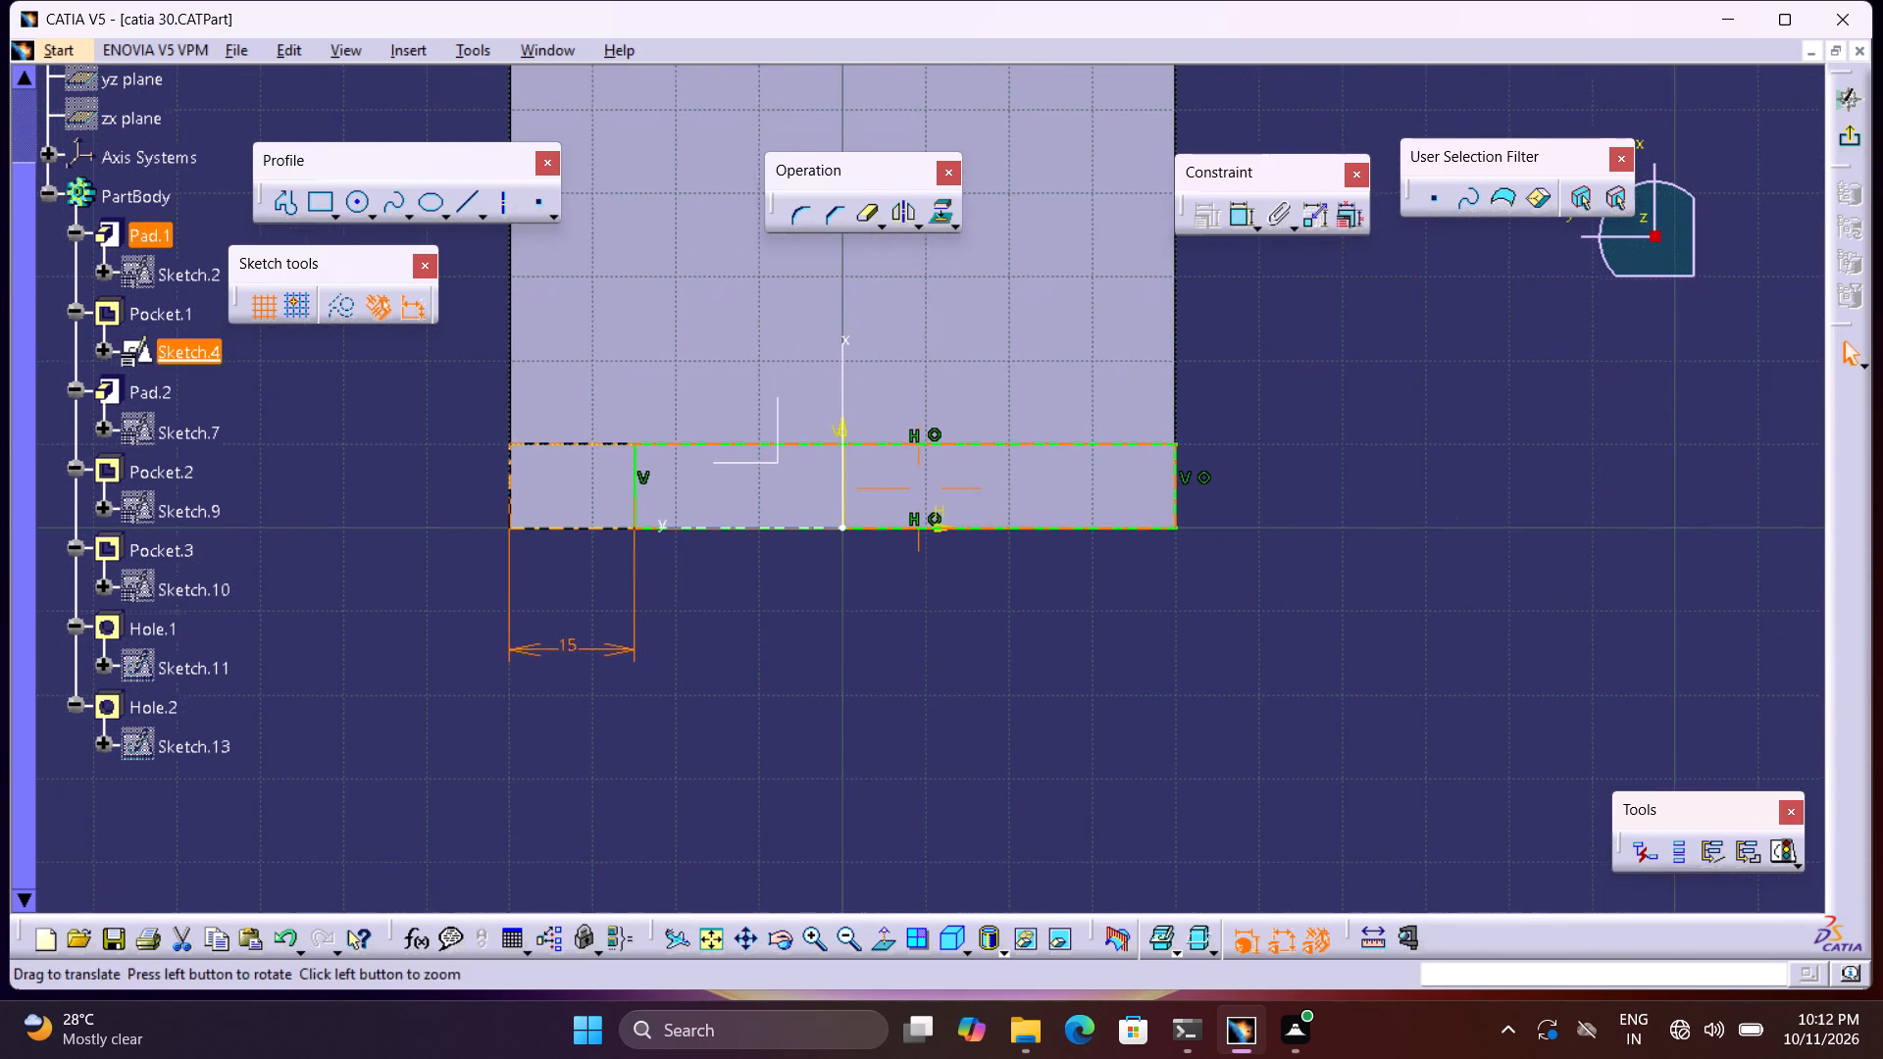
middle_drag(745, 488, 766, 545)
right_click(748, 493)
middle_click(767, 546)
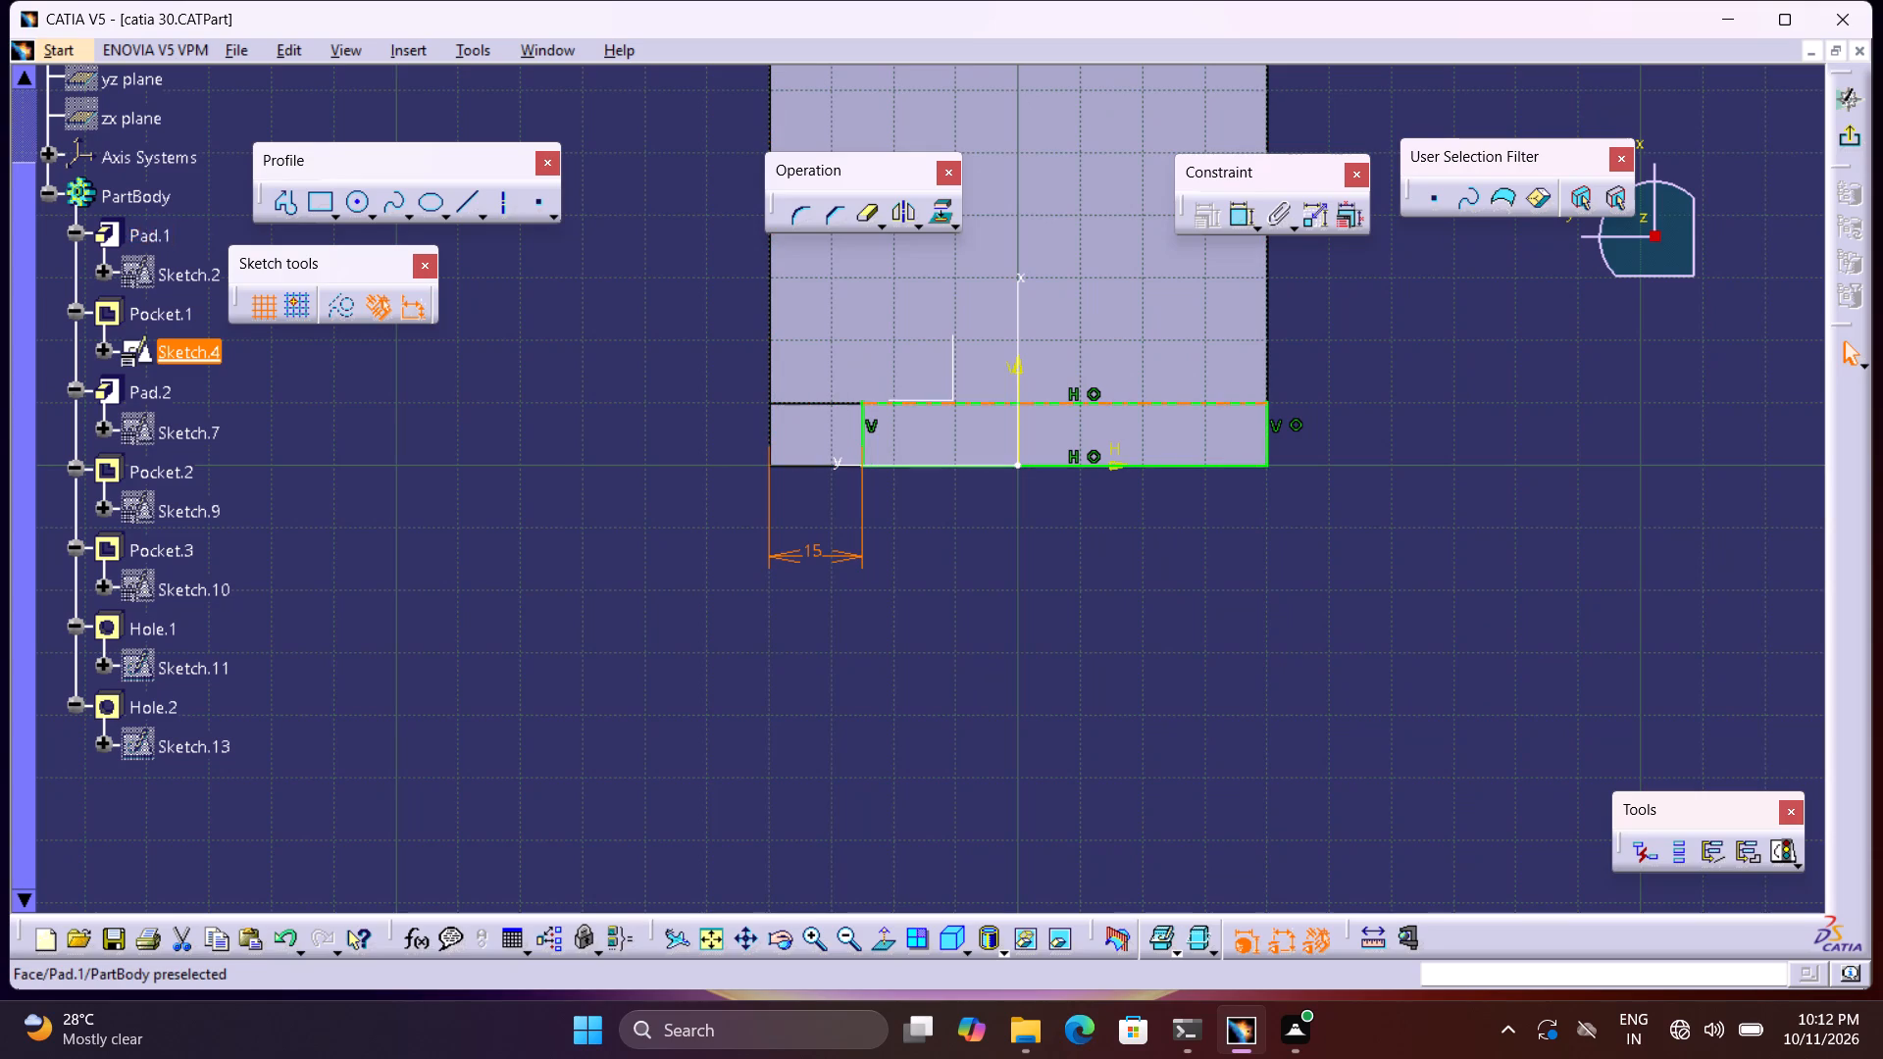
click(1854, 134)
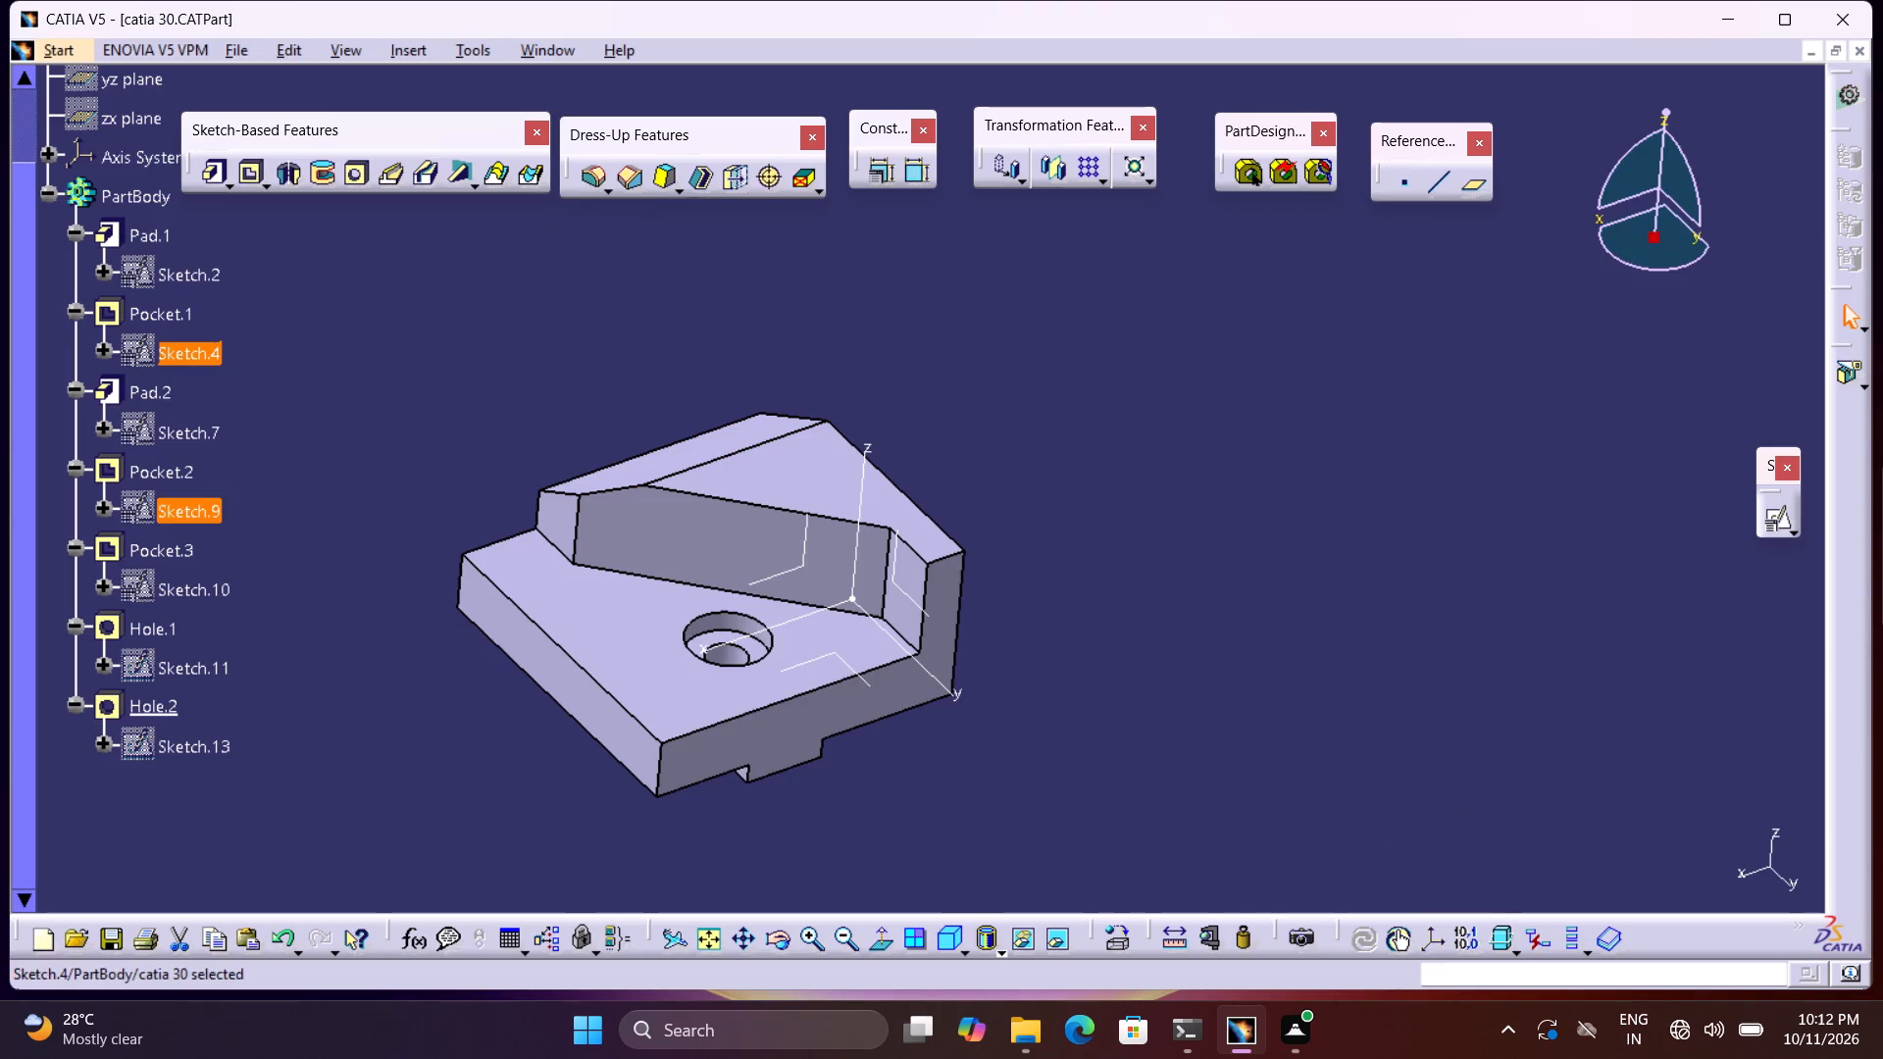
Save the part to the Desktop as a CATPart named catia 30, copying the file name for reuse.
click(98, 950)
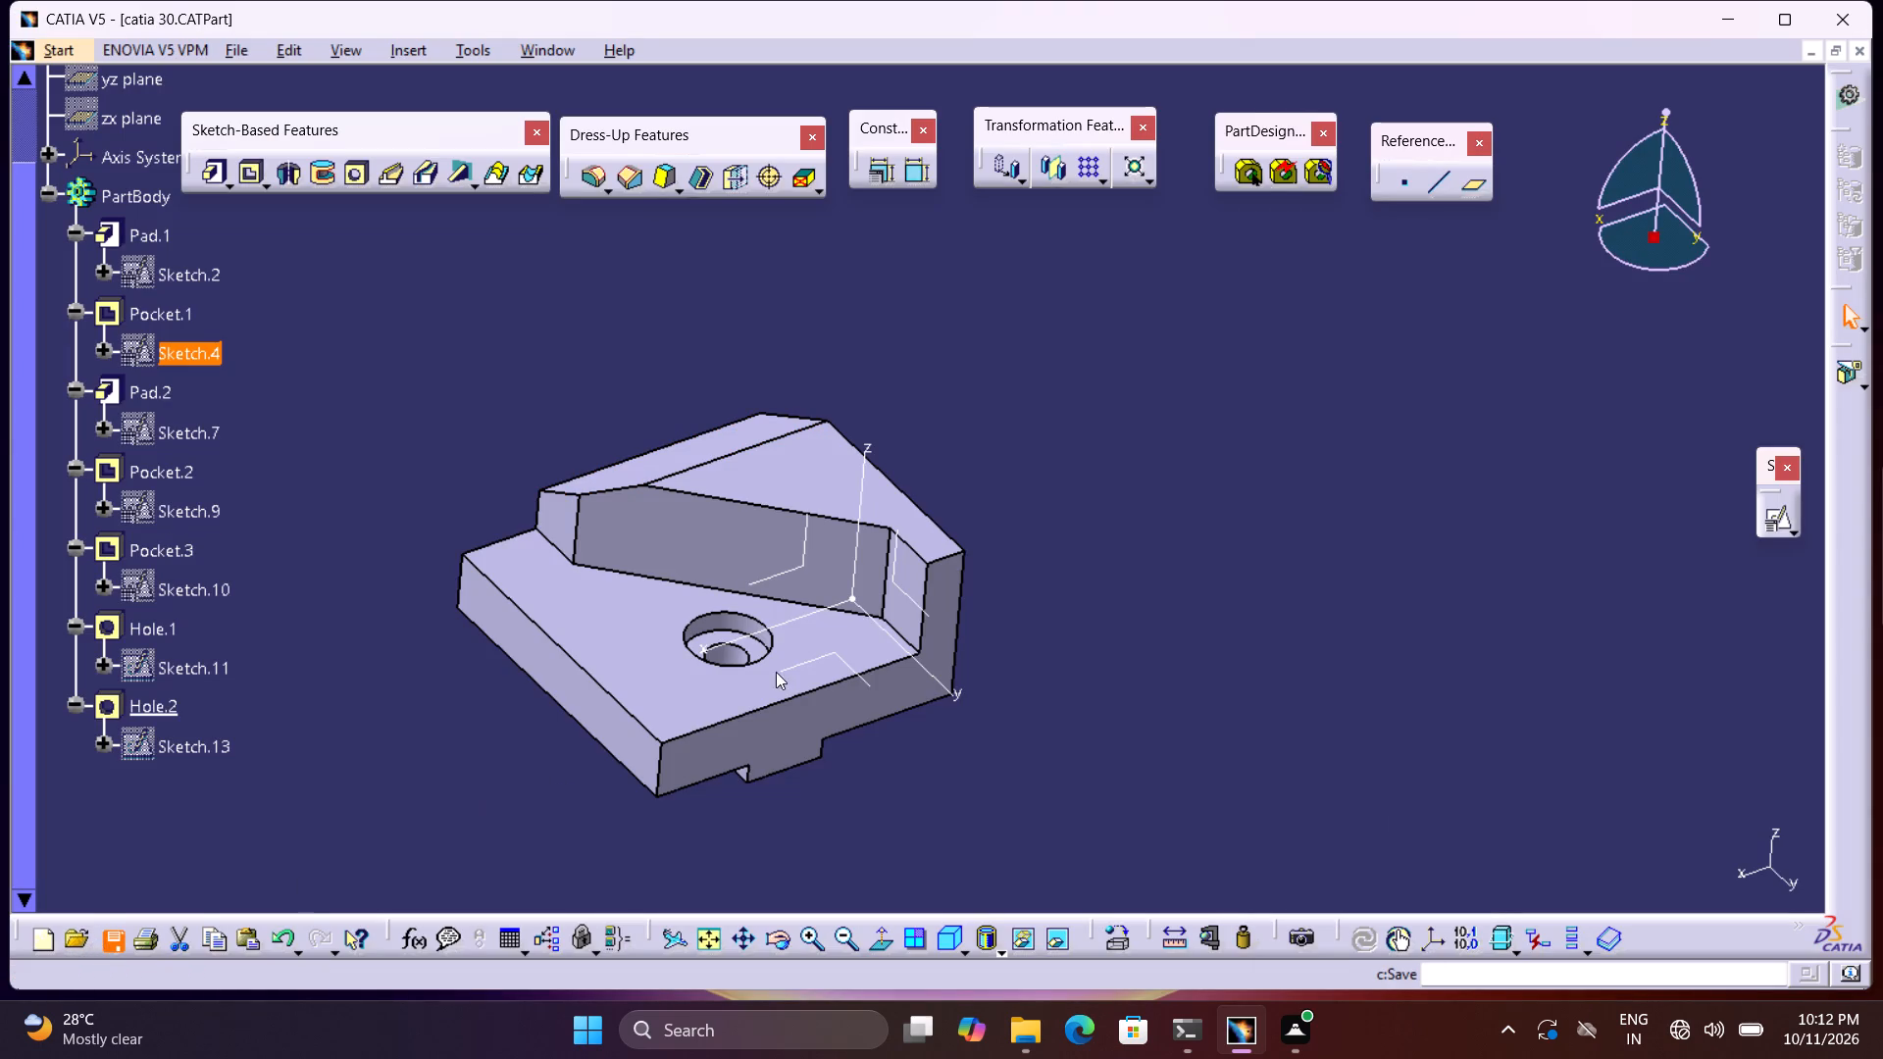
click(584, 436)
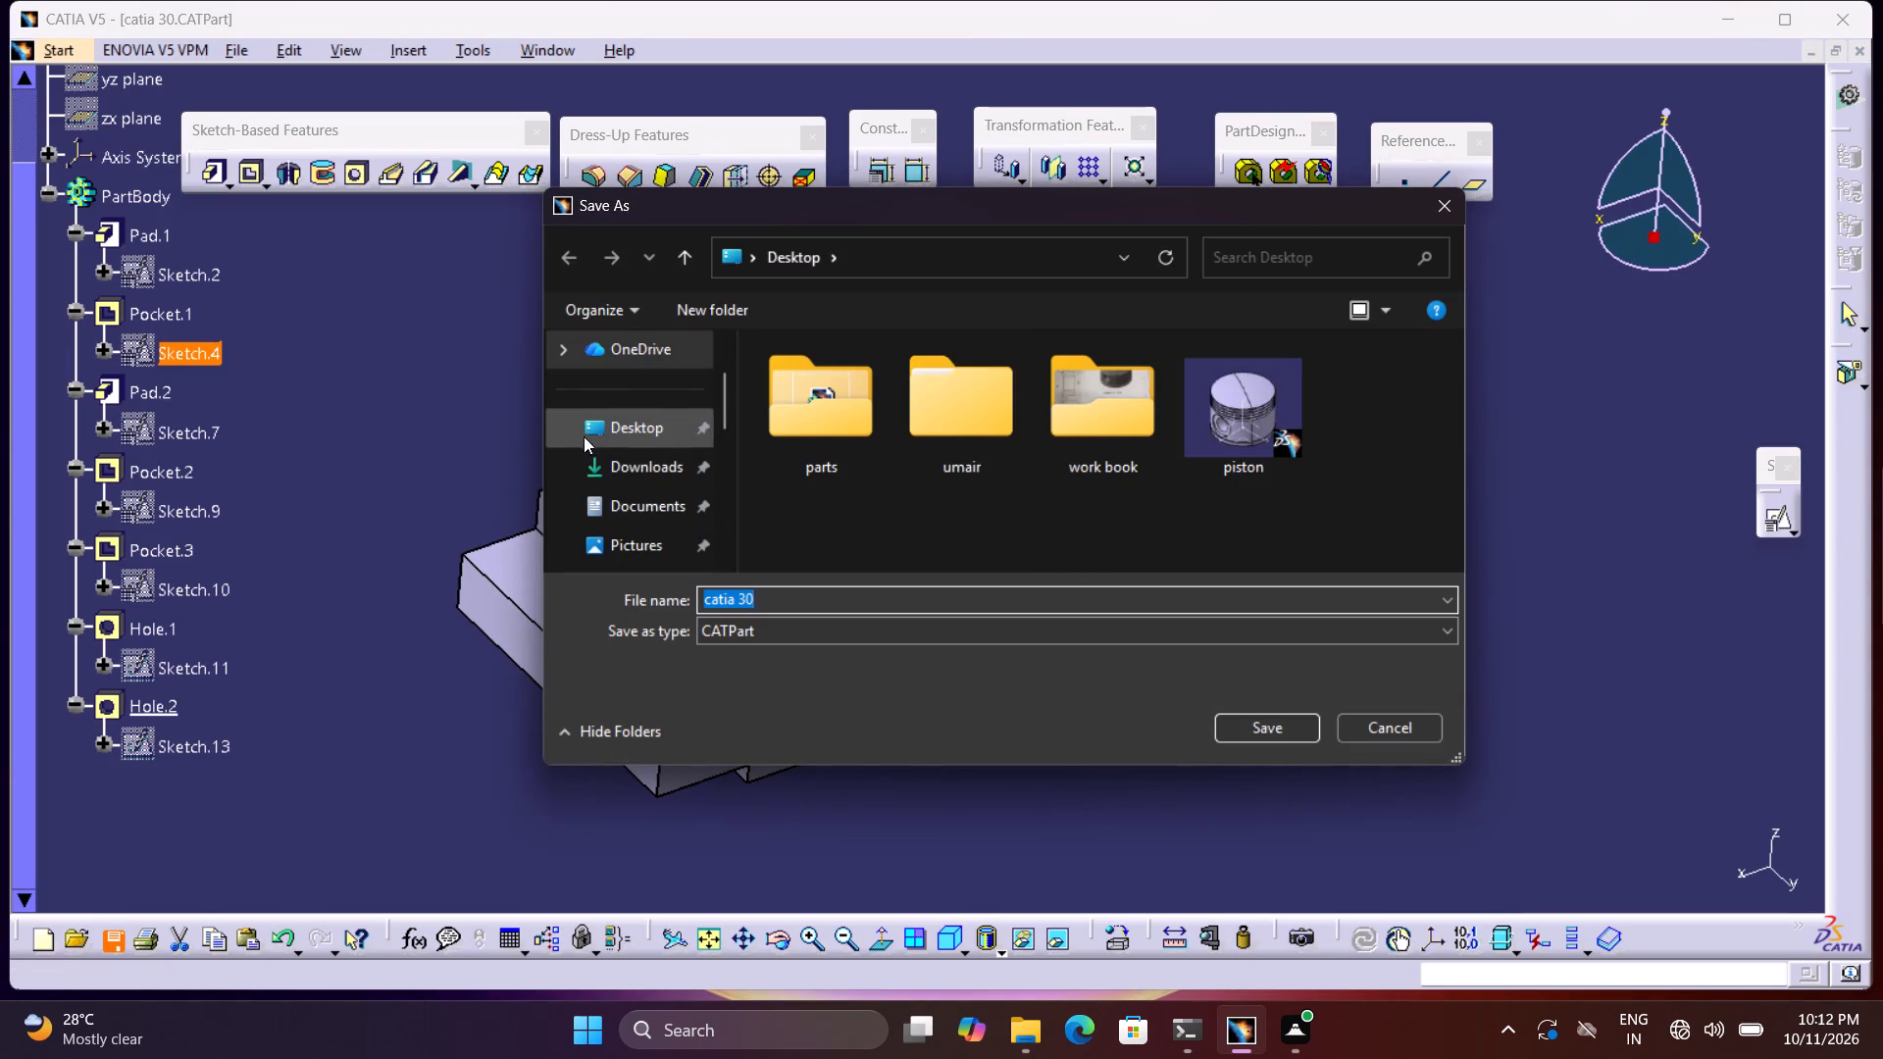
click(780, 601)
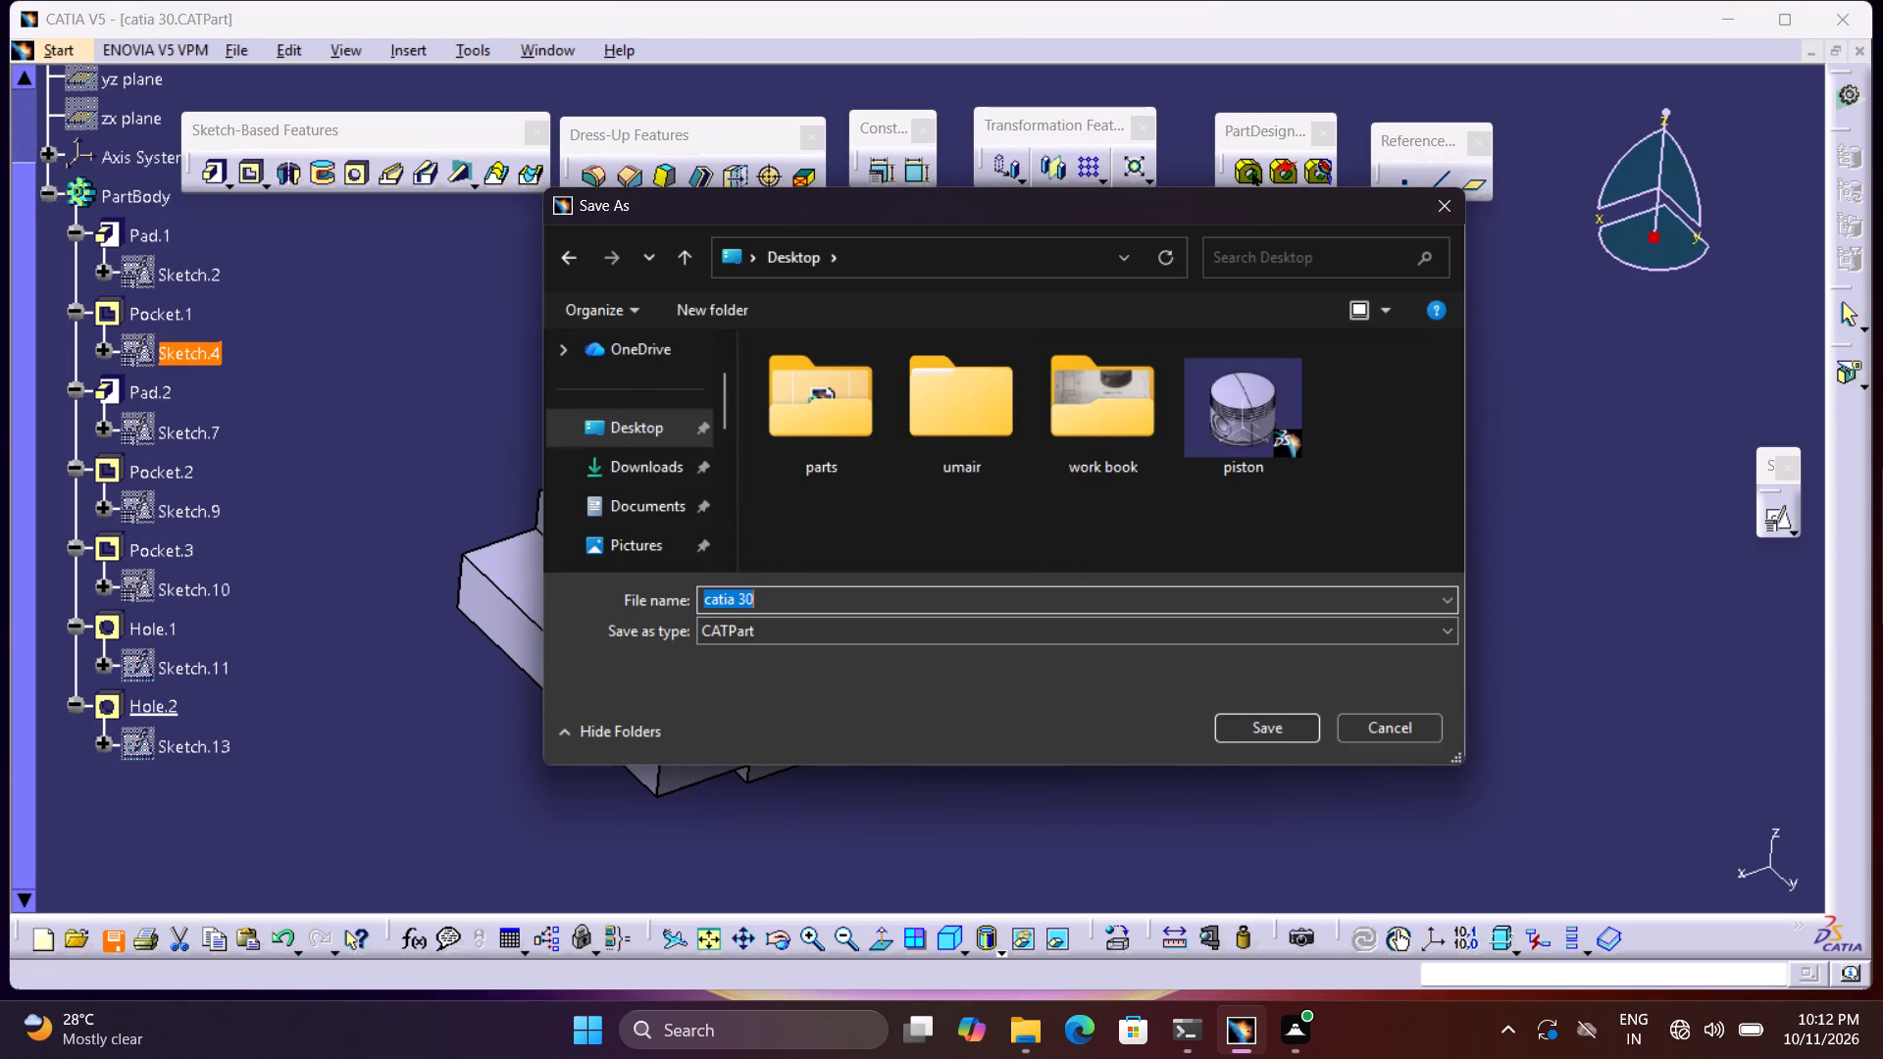
key(ctrl+c)
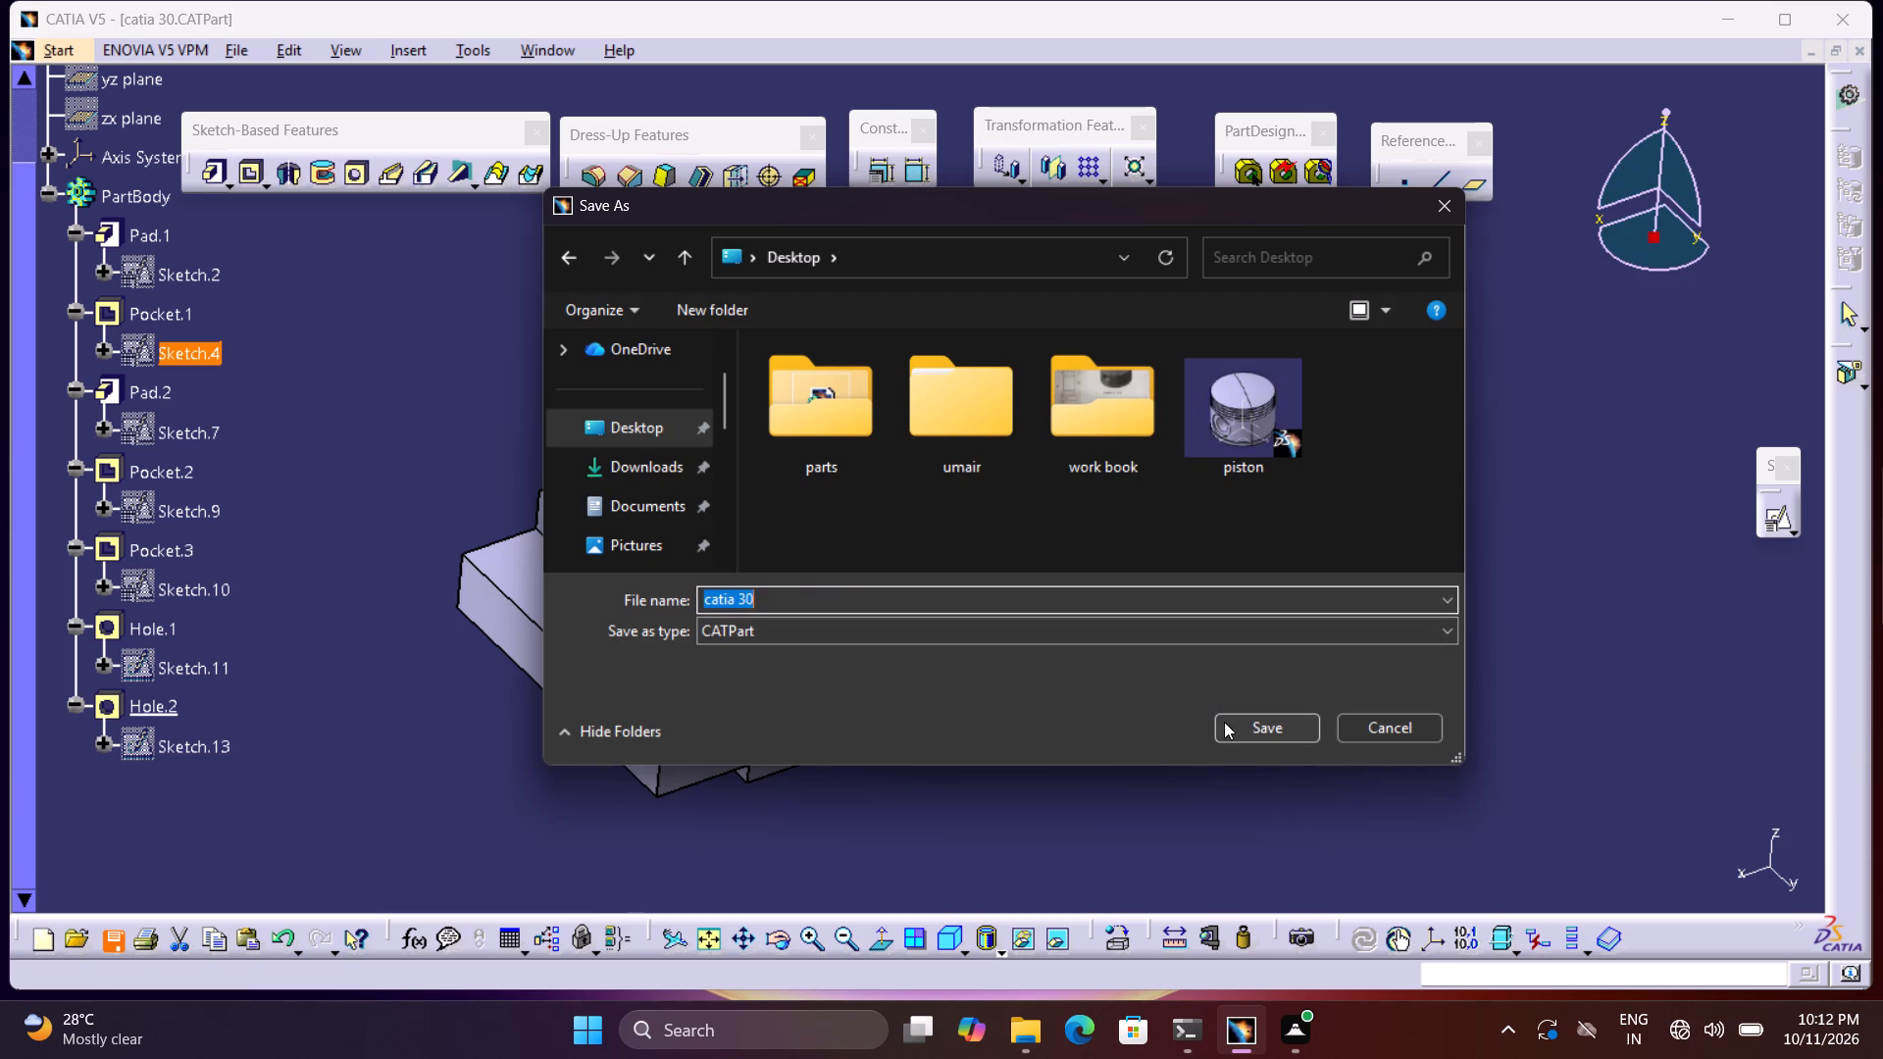
click(1224, 723)
Open the print settings and set the page's paper format to A4 ISO.
key(ctrl+p)
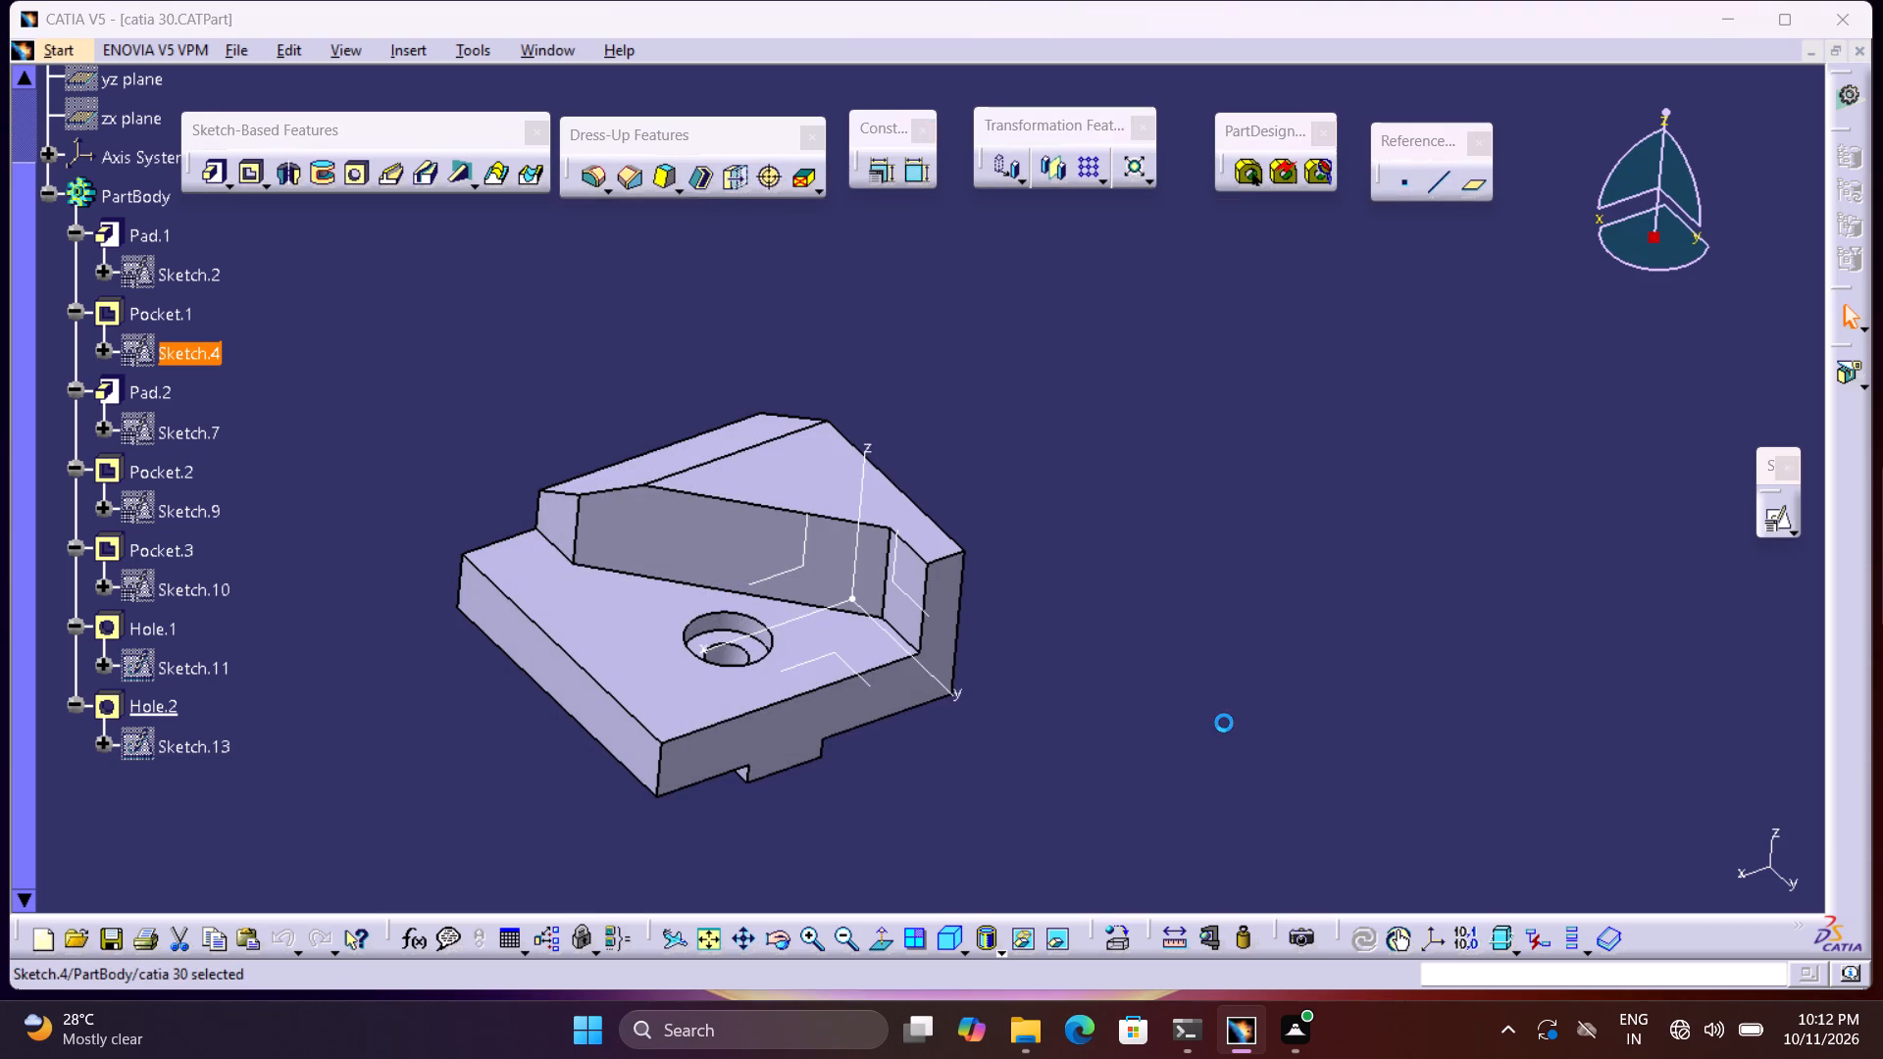
click(1632, 764)
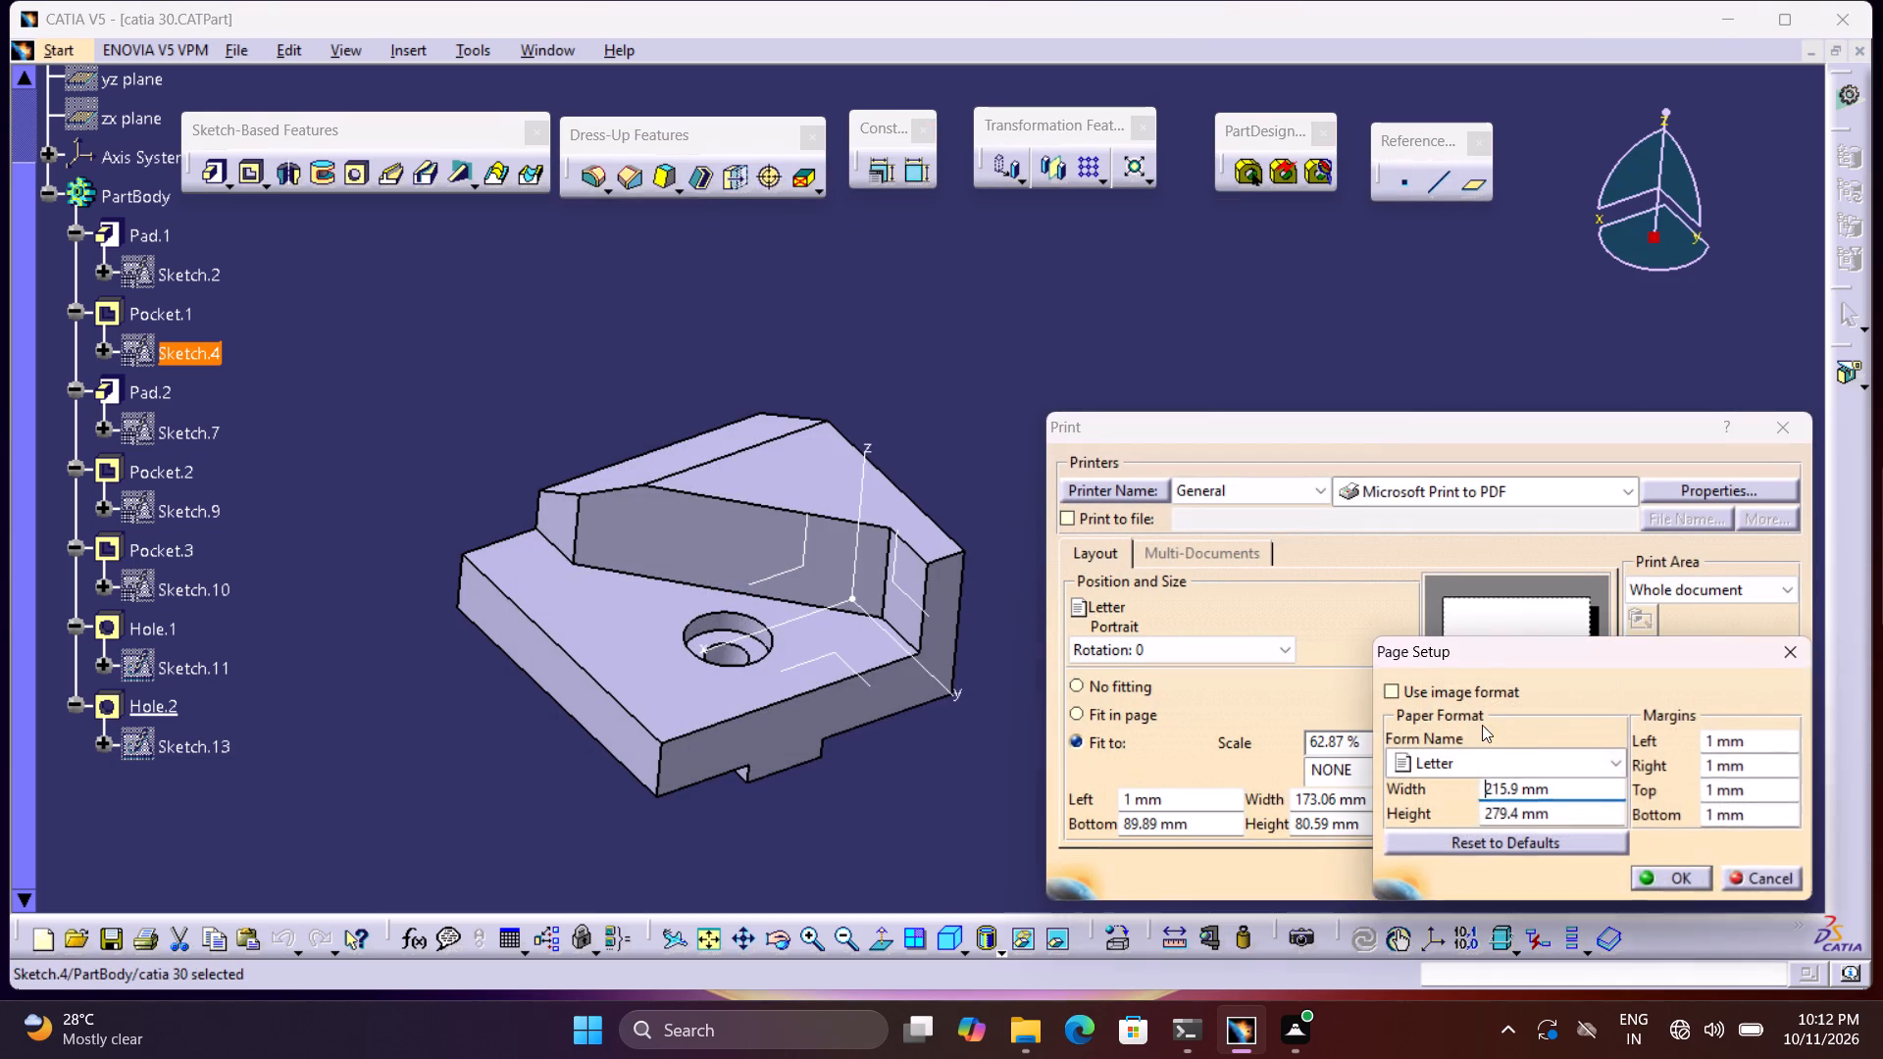
click(1608, 764)
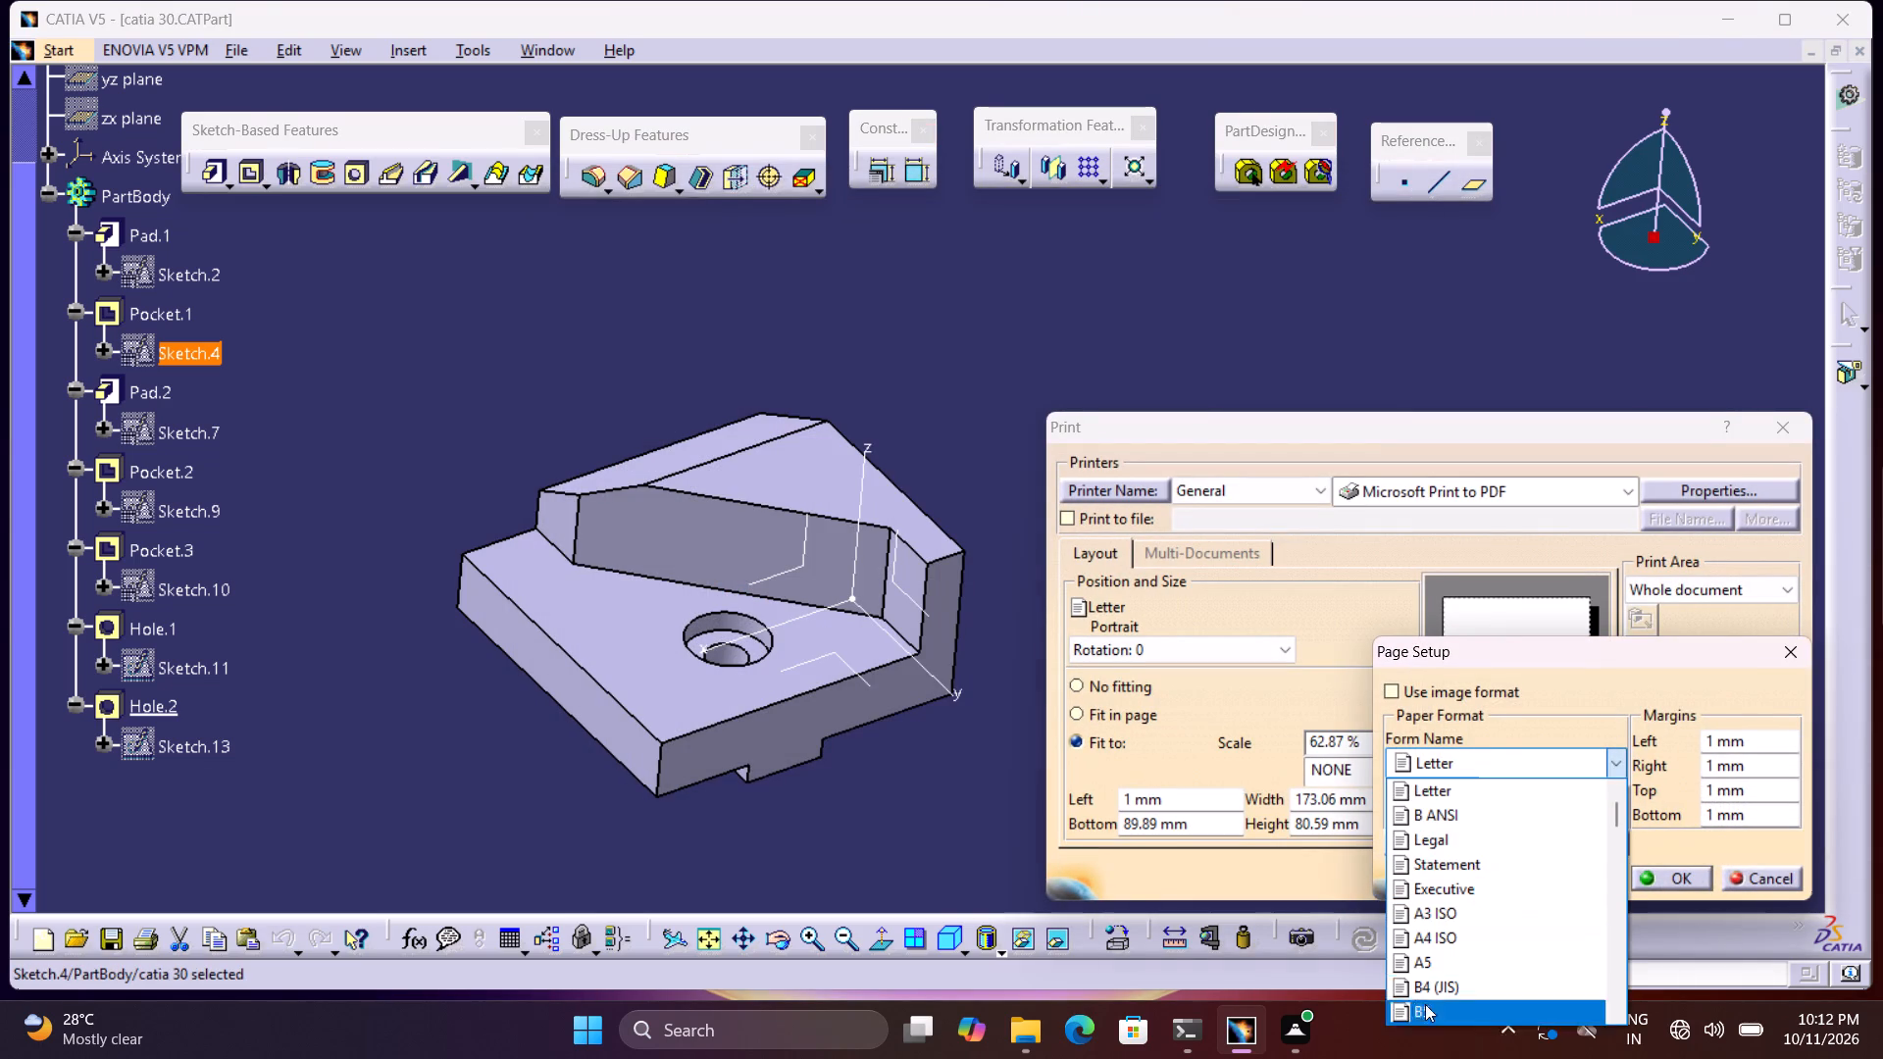
click(1425, 941)
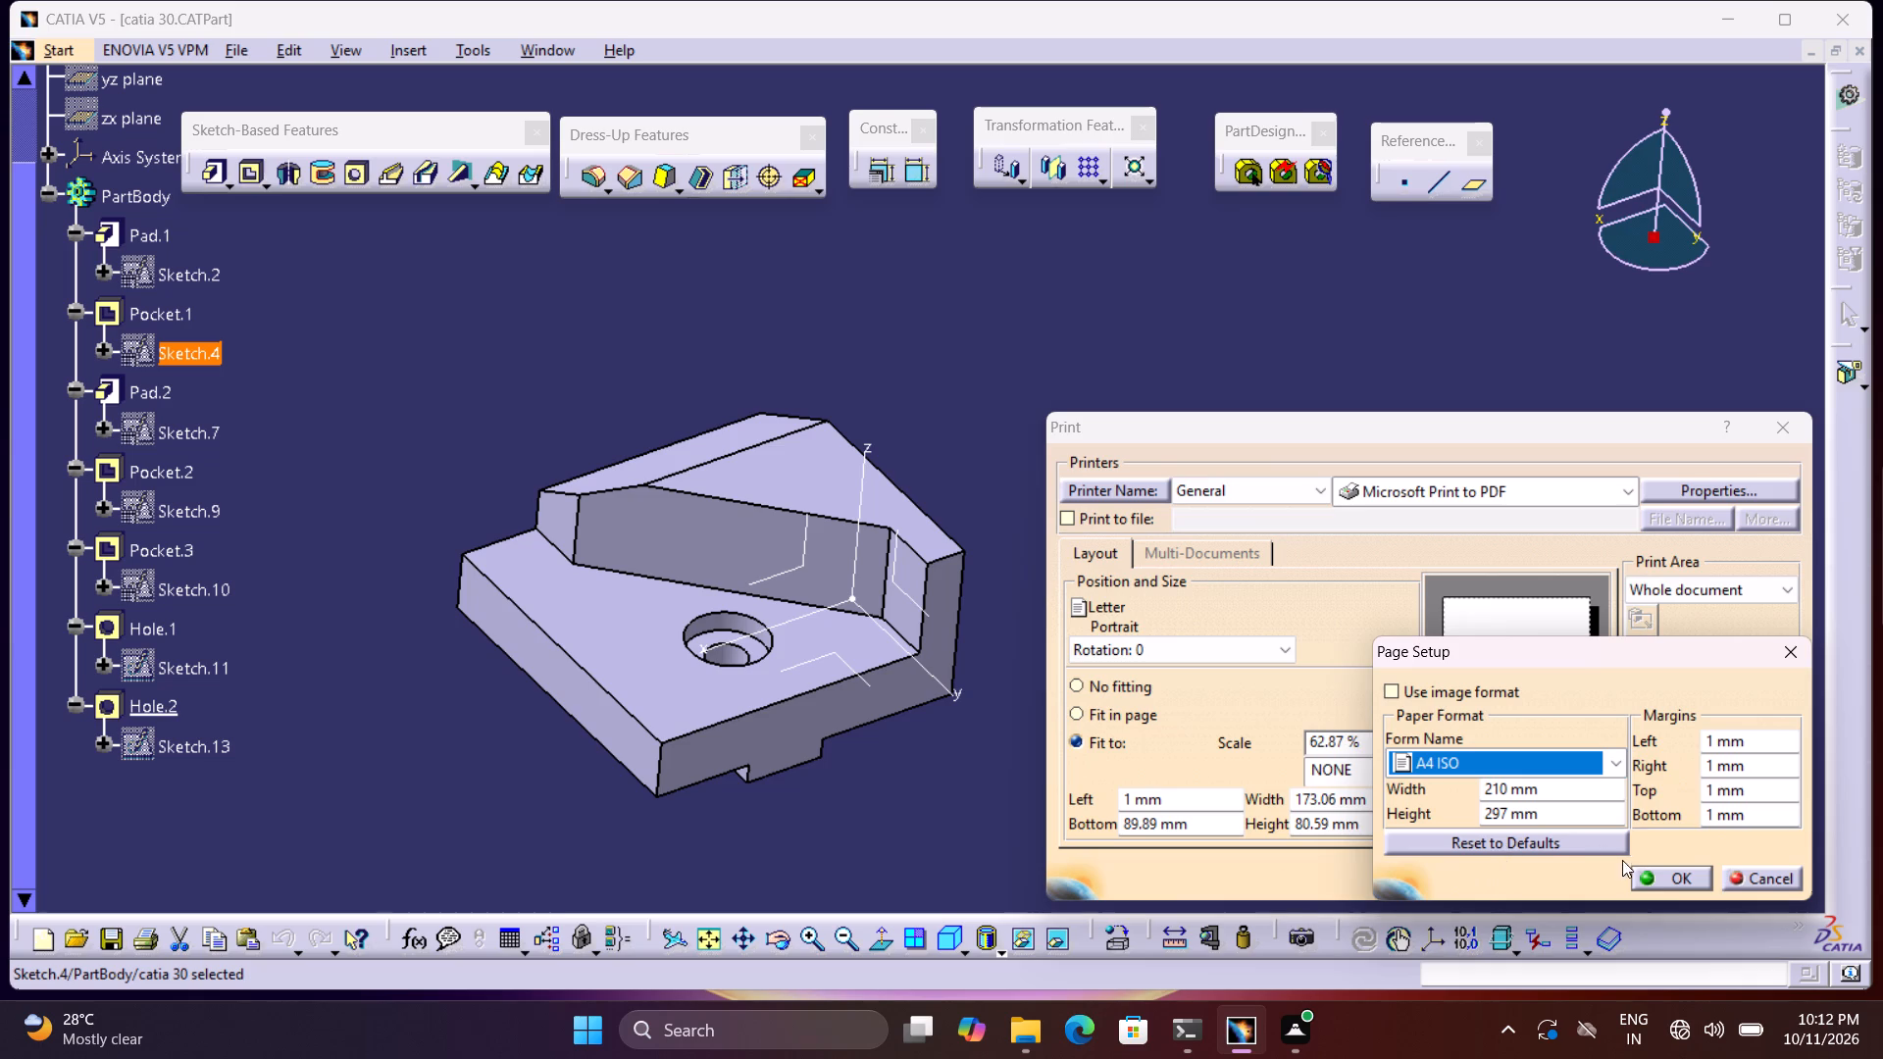
click(1649, 876)
Print the part with Microsoft Print to PDF, saving the output to the Desktop as catia 30.
click(1608, 882)
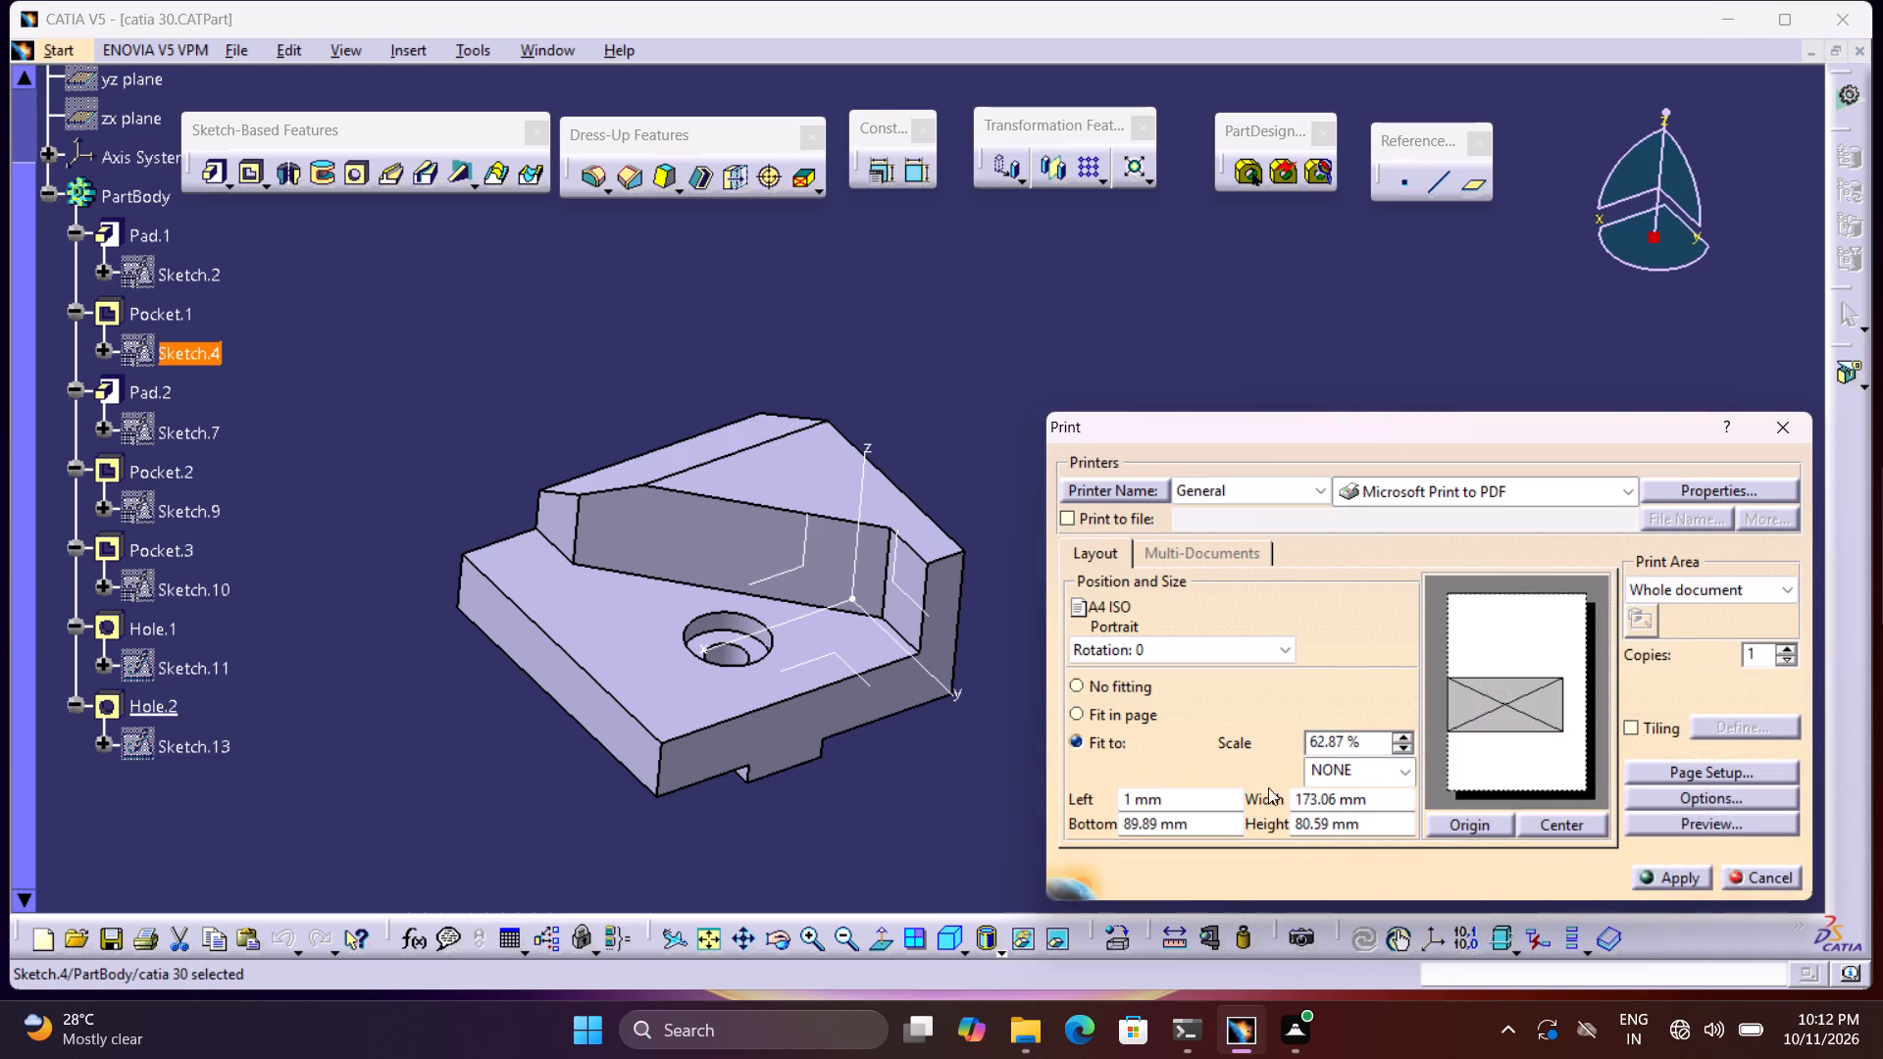
click(1087, 592)
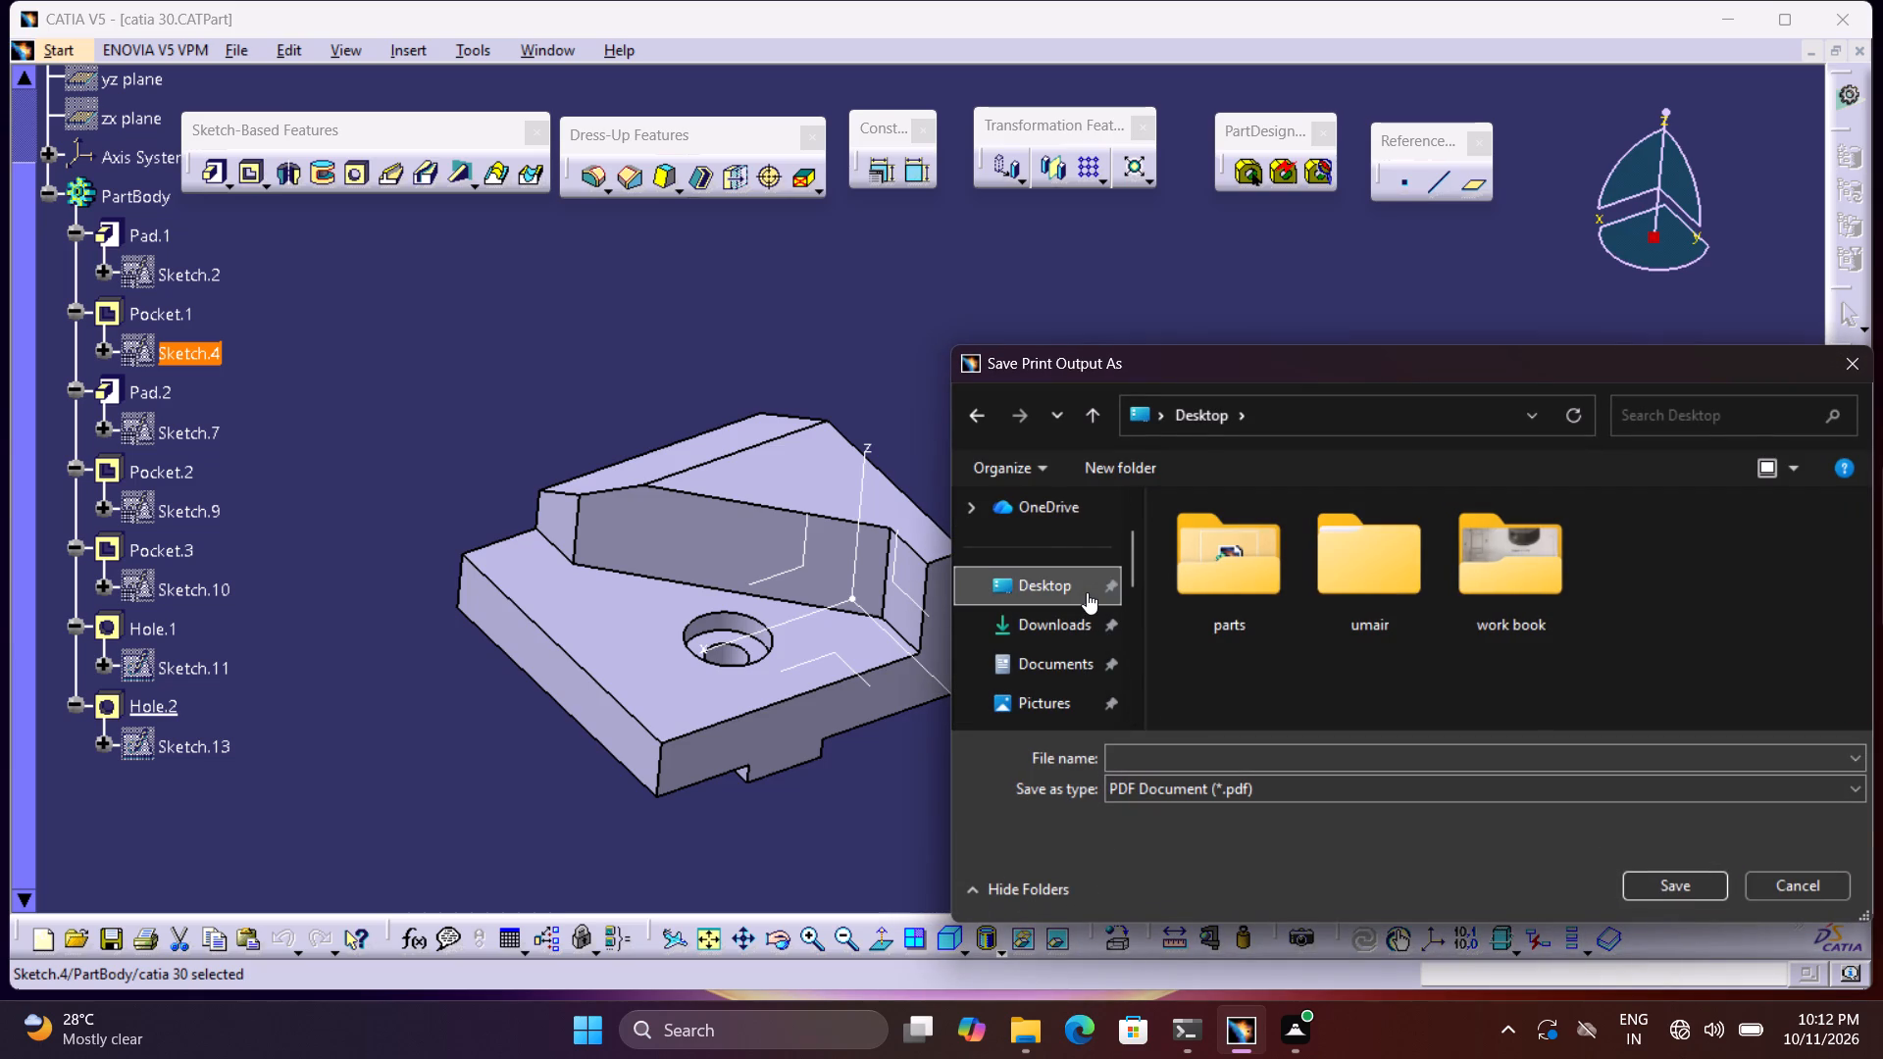
click(1239, 760)
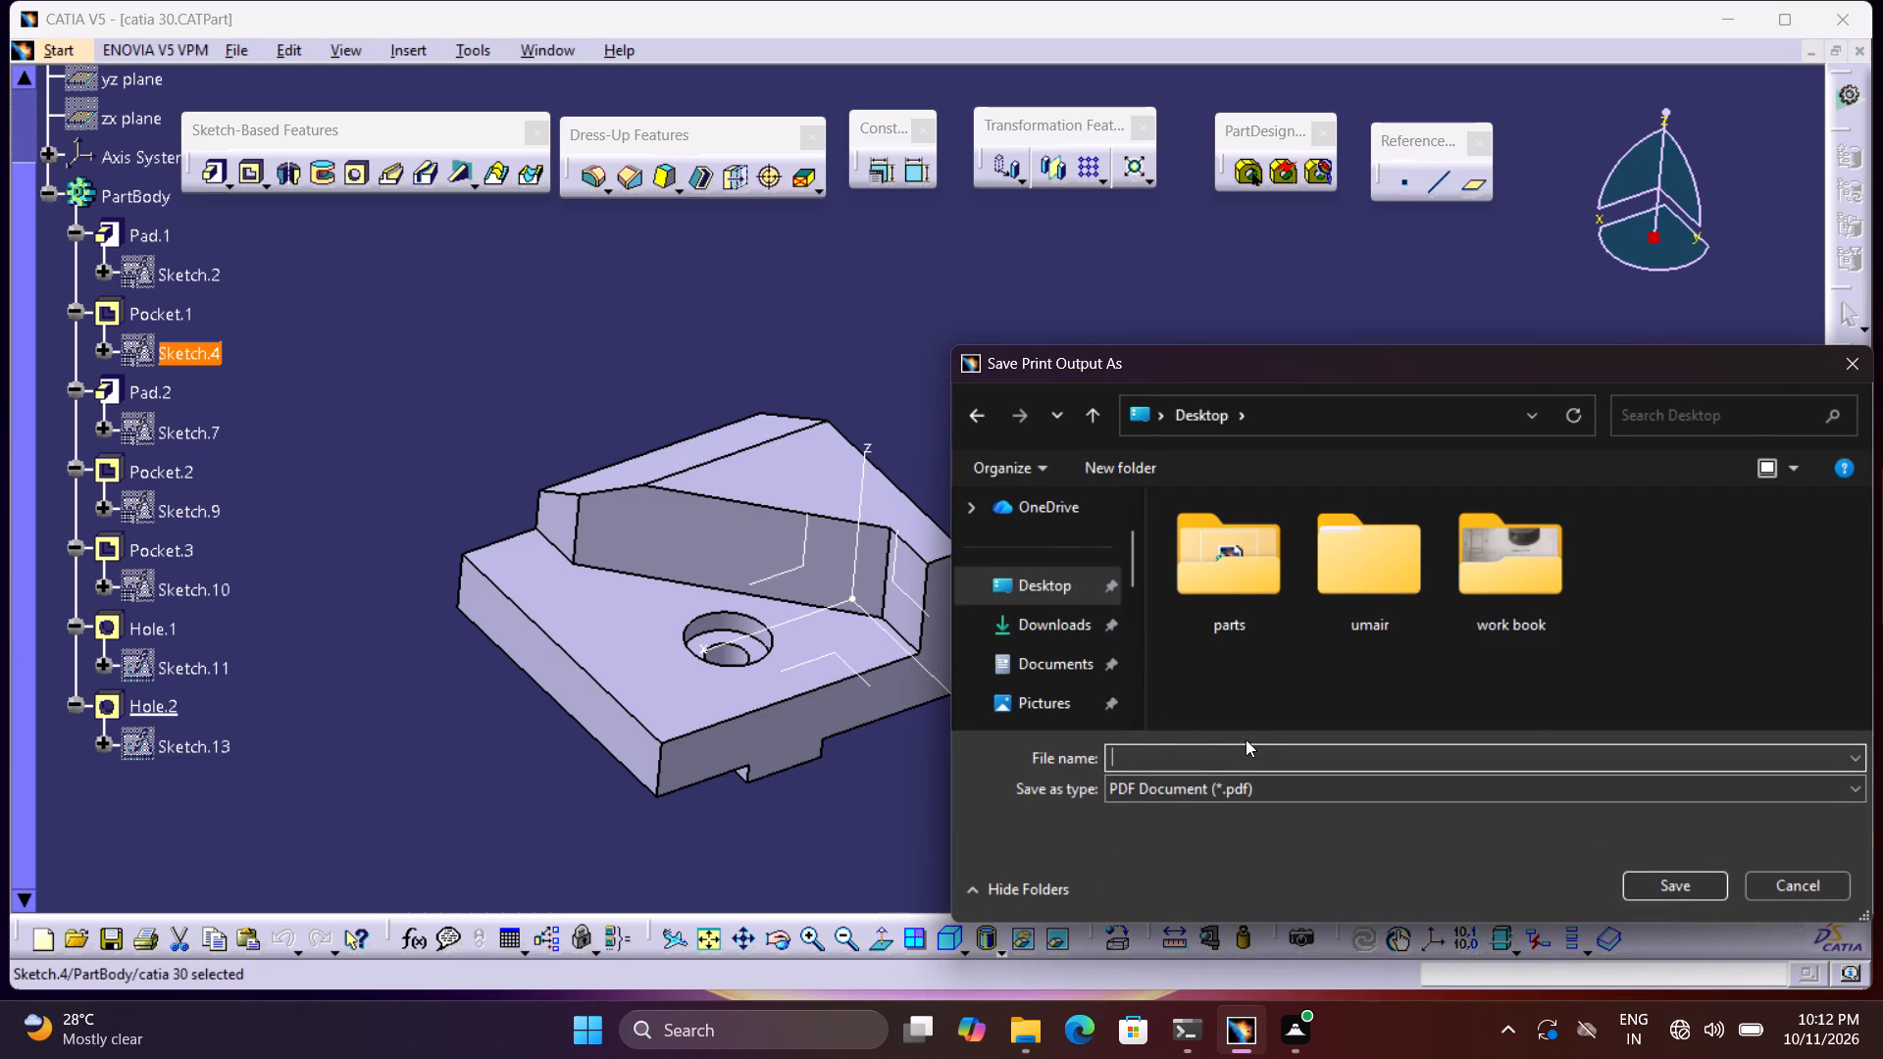
key(ctrl+v)
click(1641, 877)
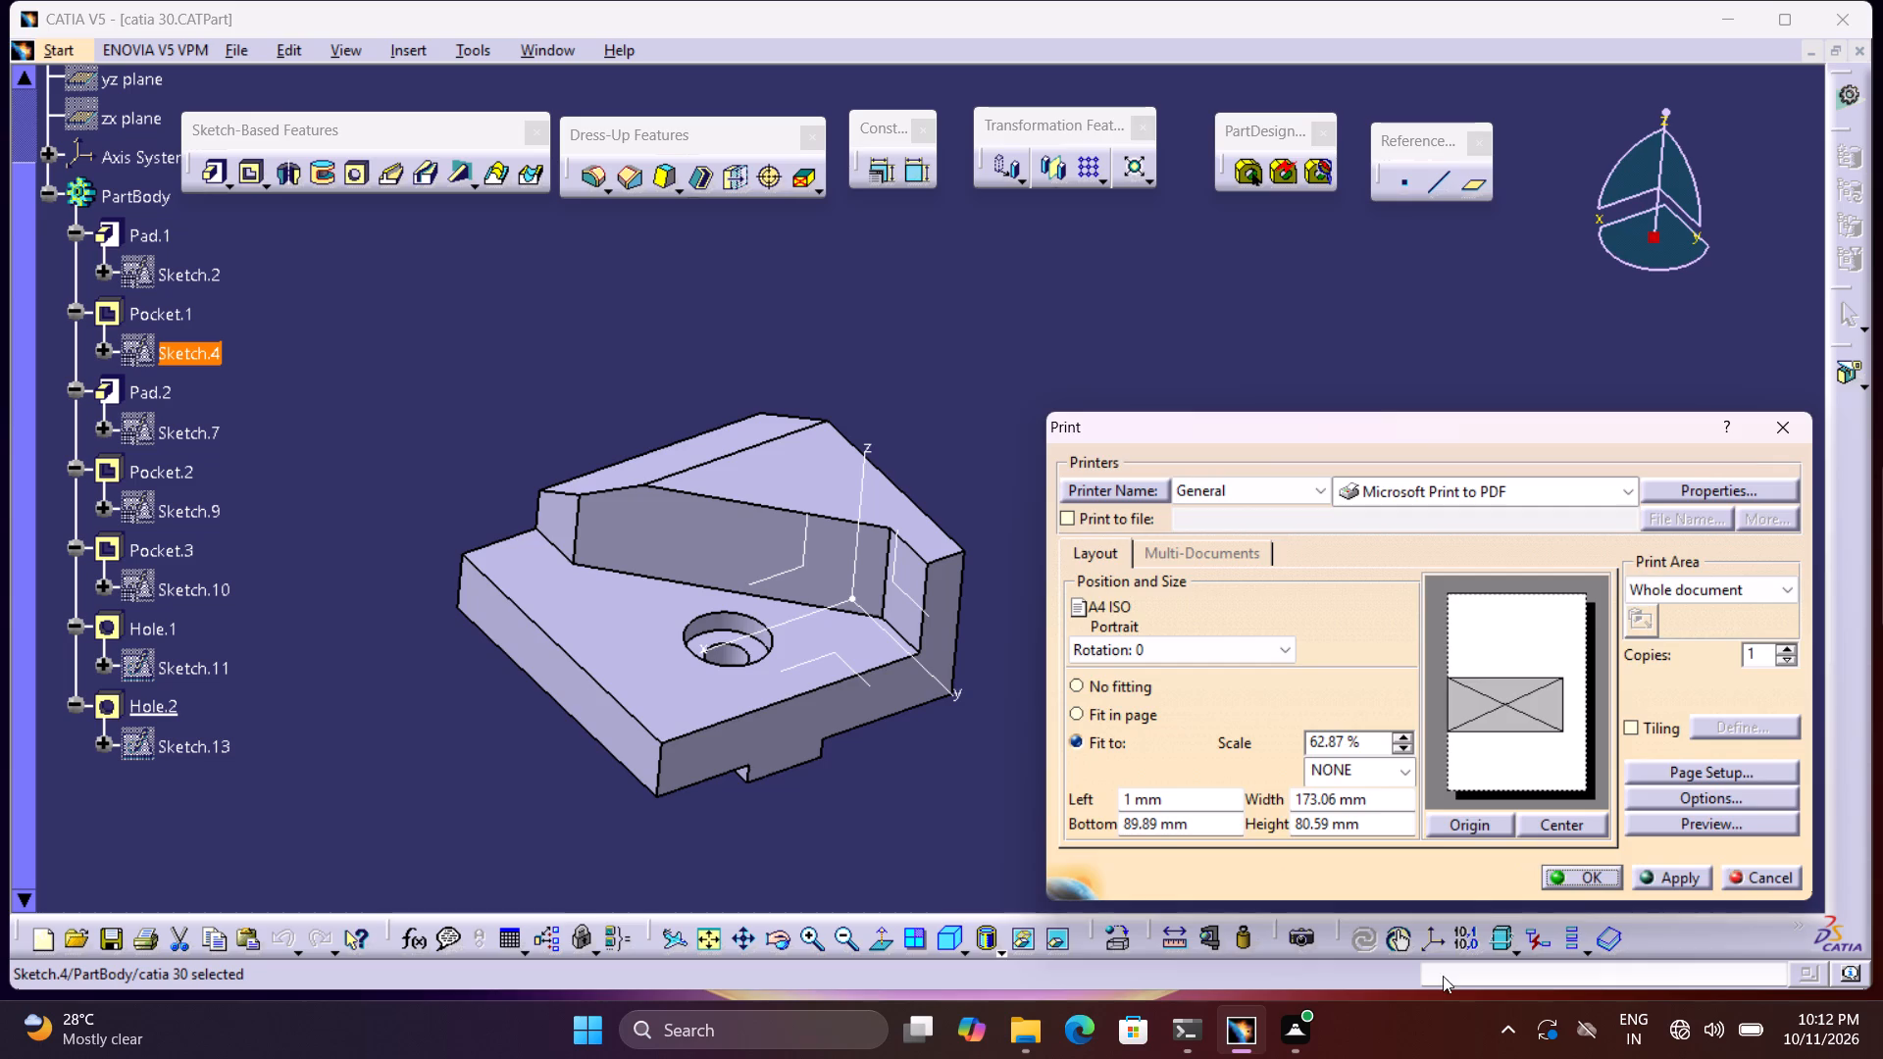